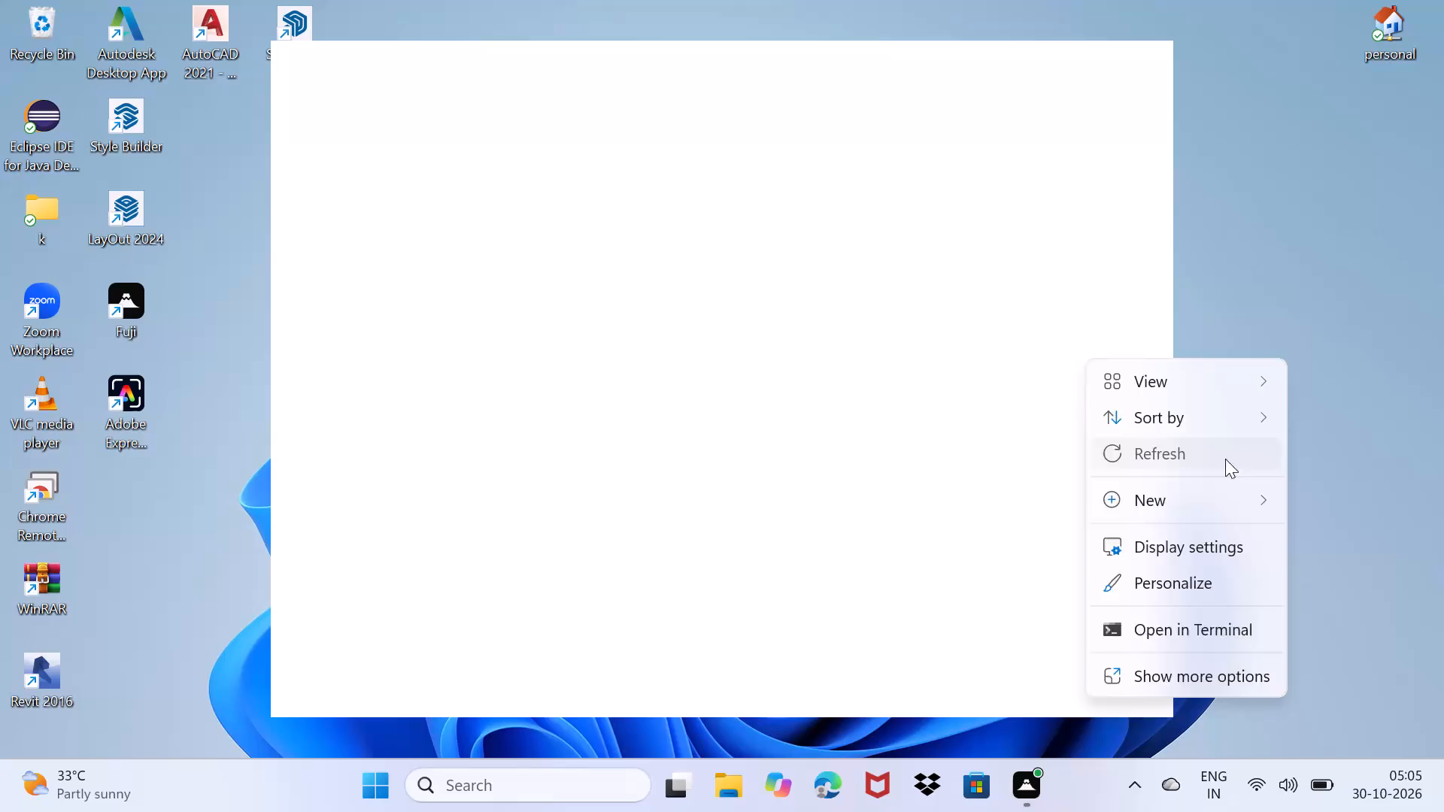
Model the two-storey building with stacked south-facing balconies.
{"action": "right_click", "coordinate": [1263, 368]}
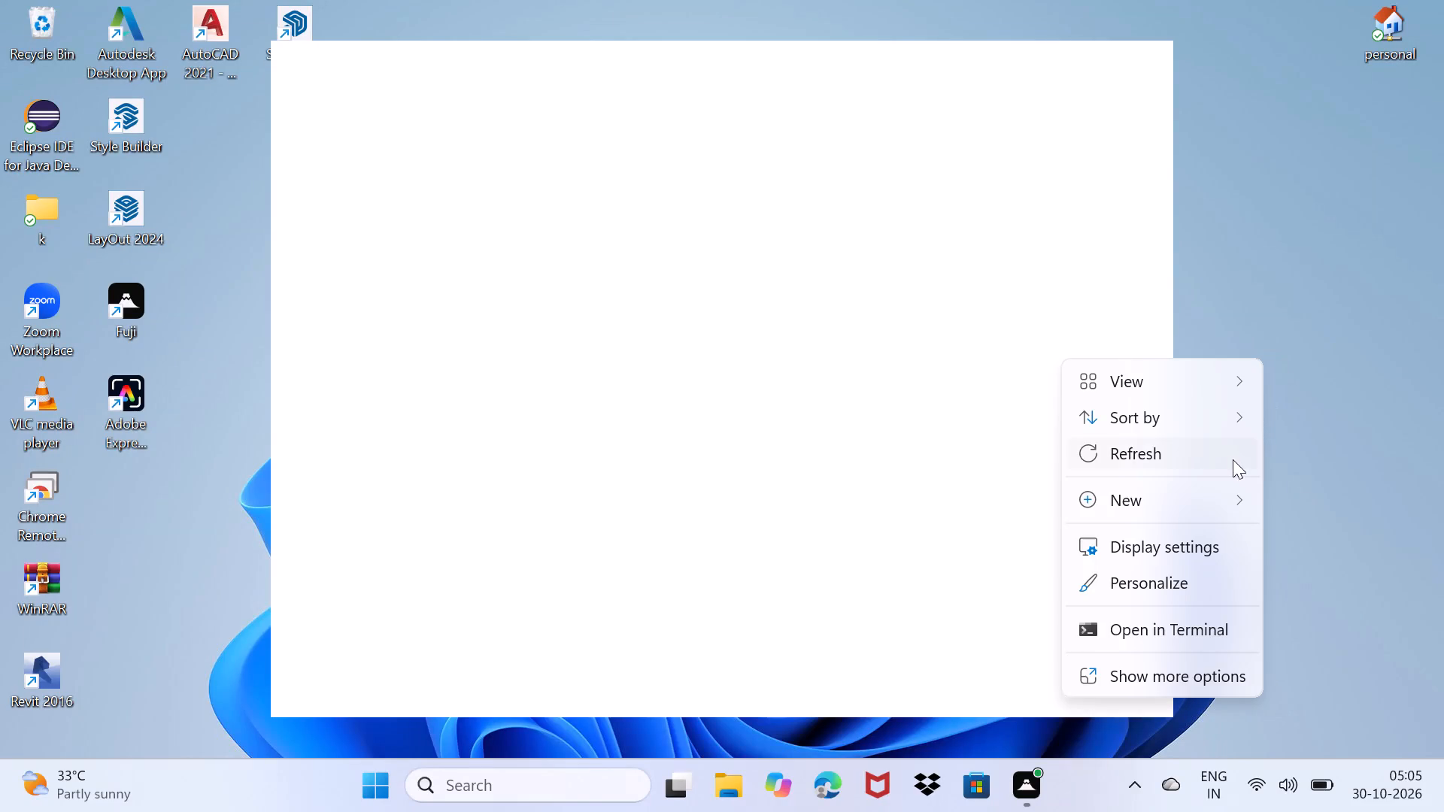
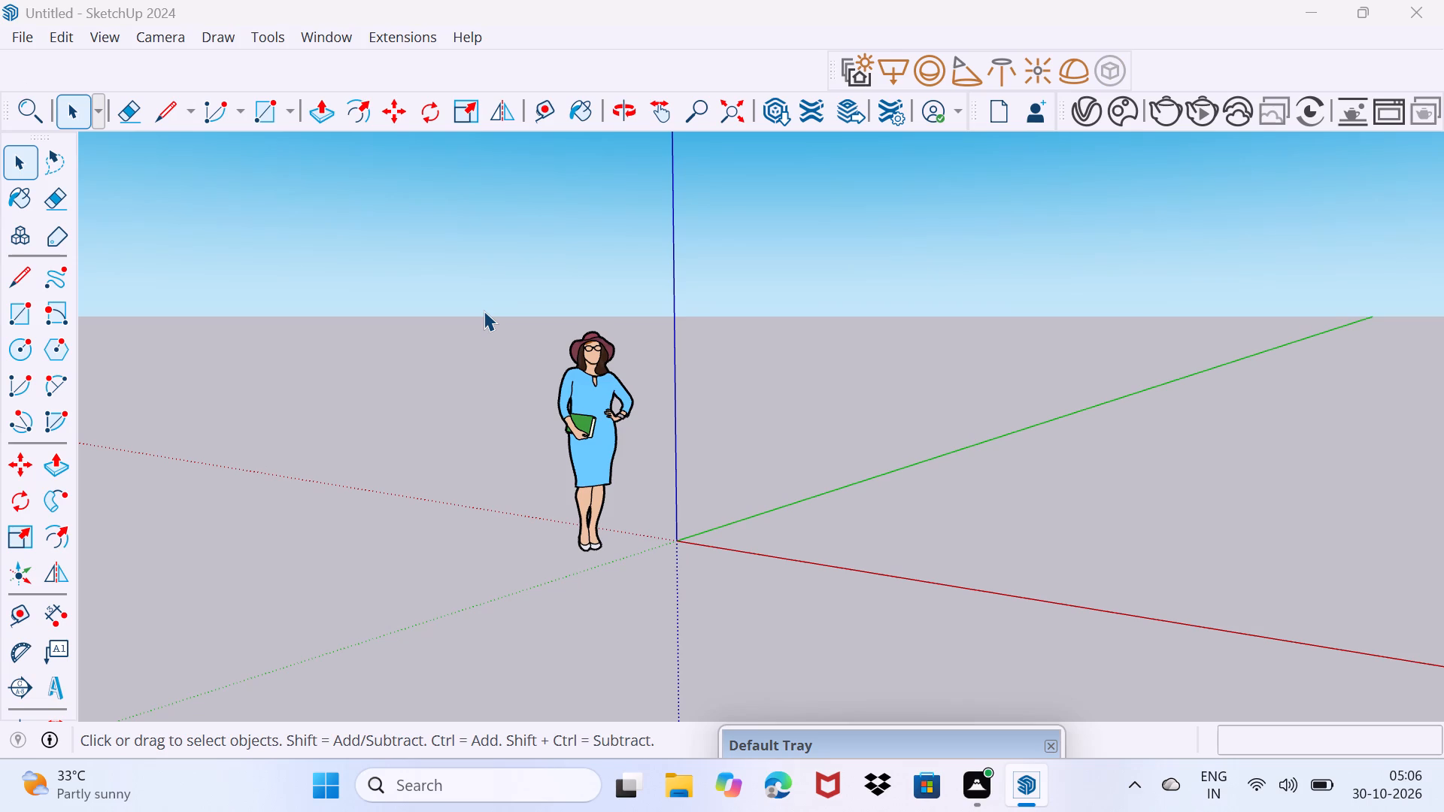
Dismiss the notice about extension updates without opening the Extension Manager.
{"action": "scroll", "coordinate": [493, 342], "scroll_direction": "down", "scroll_amount": 3}
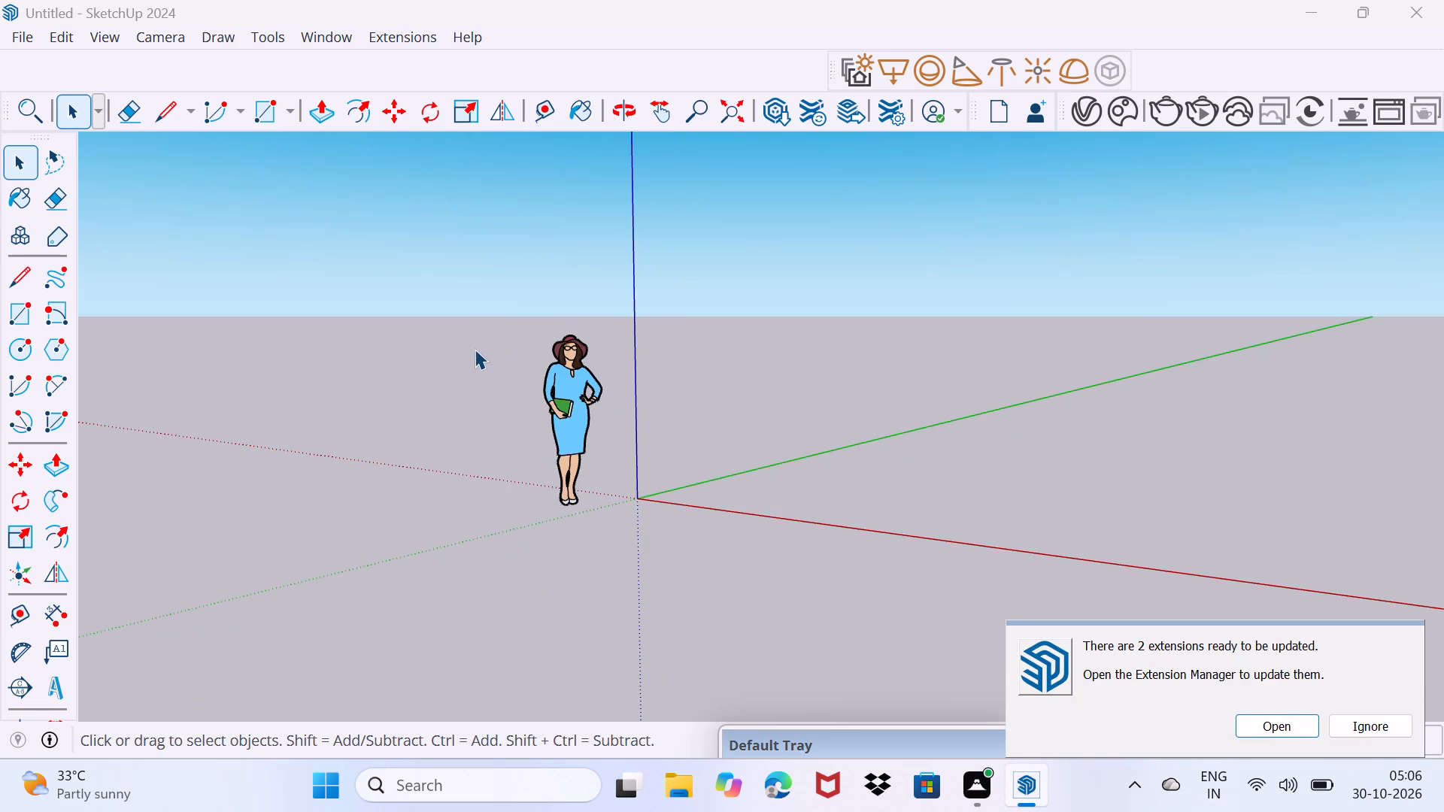
{"action": "middle_click_drag", "start_coordinate": [475, 349], "coordinate": [723, 370]}
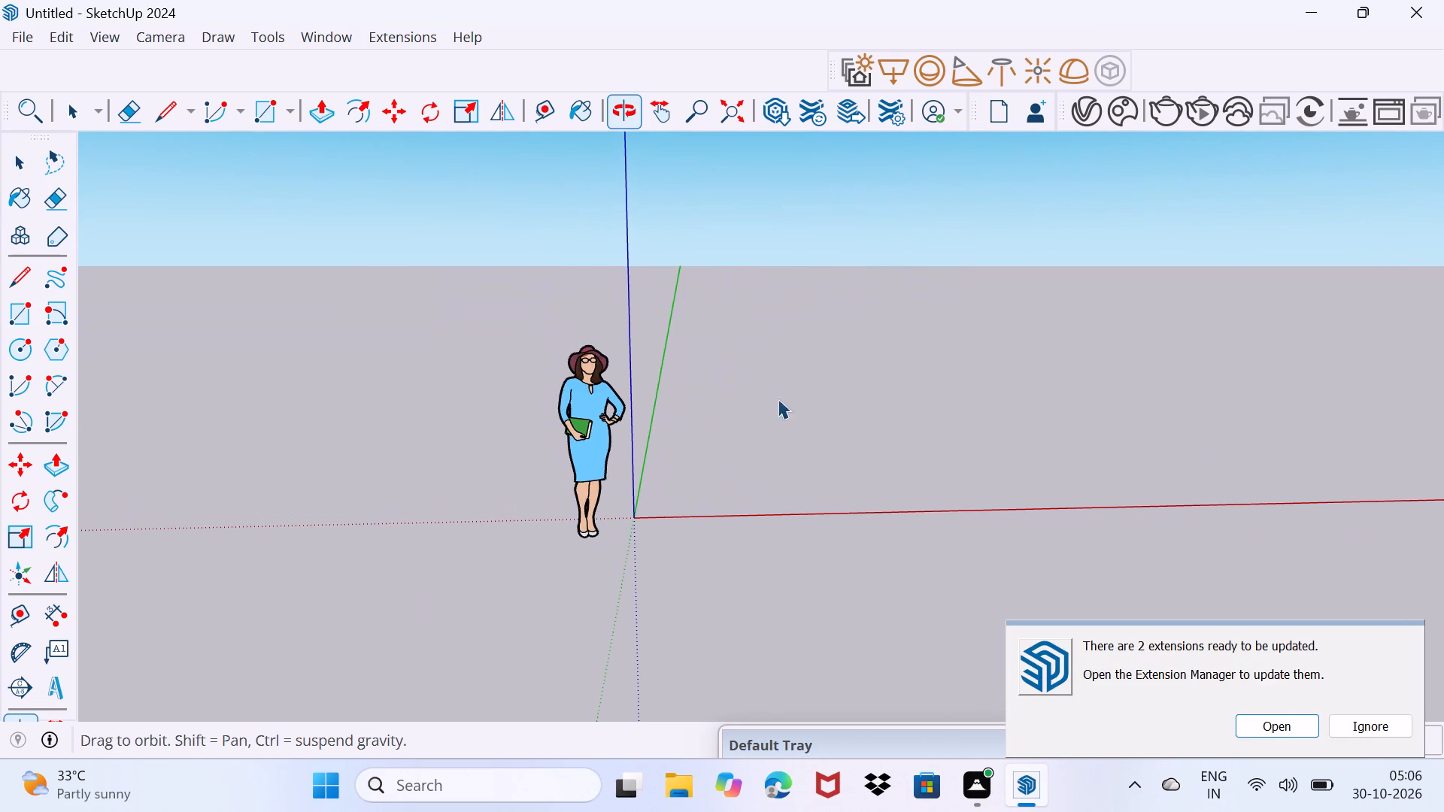
{"action": "left_click", "coordinate": [1360, 727]}
Draw a 60' by 50' rectangle on the ground along the red axis, beside the scale figure.
{"action": "scroll", "coordinate": [718, 489], "scroll_direction": "down", "scroll_amount": 2}
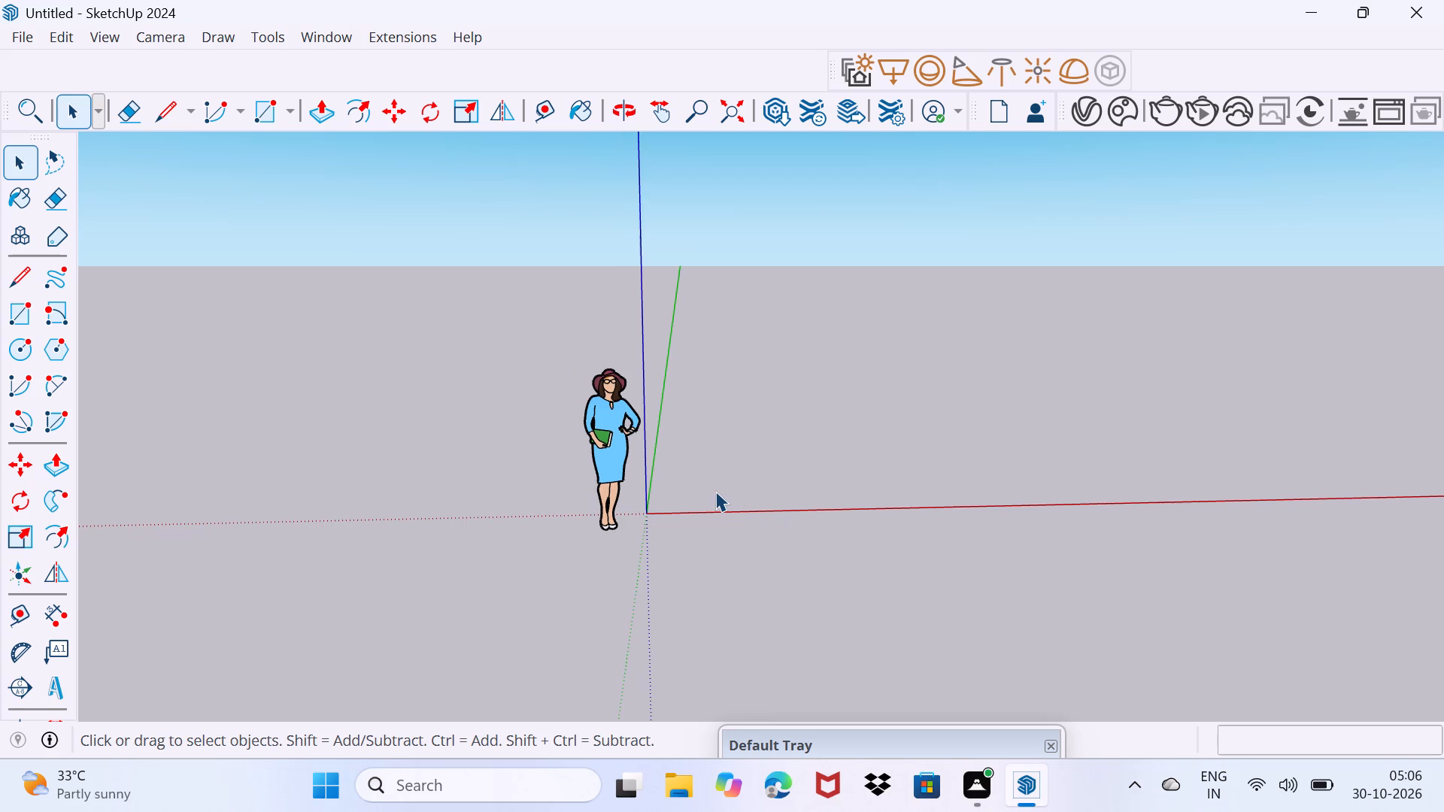
{"action": "middle_click_drag", "start_coordinate": [714, 491], "coordinate": [463, 697], "text": "shift"}
{"action": "middle_click_drag", "start_coordinate": [489, 659], "coordinate": [502, 586]}
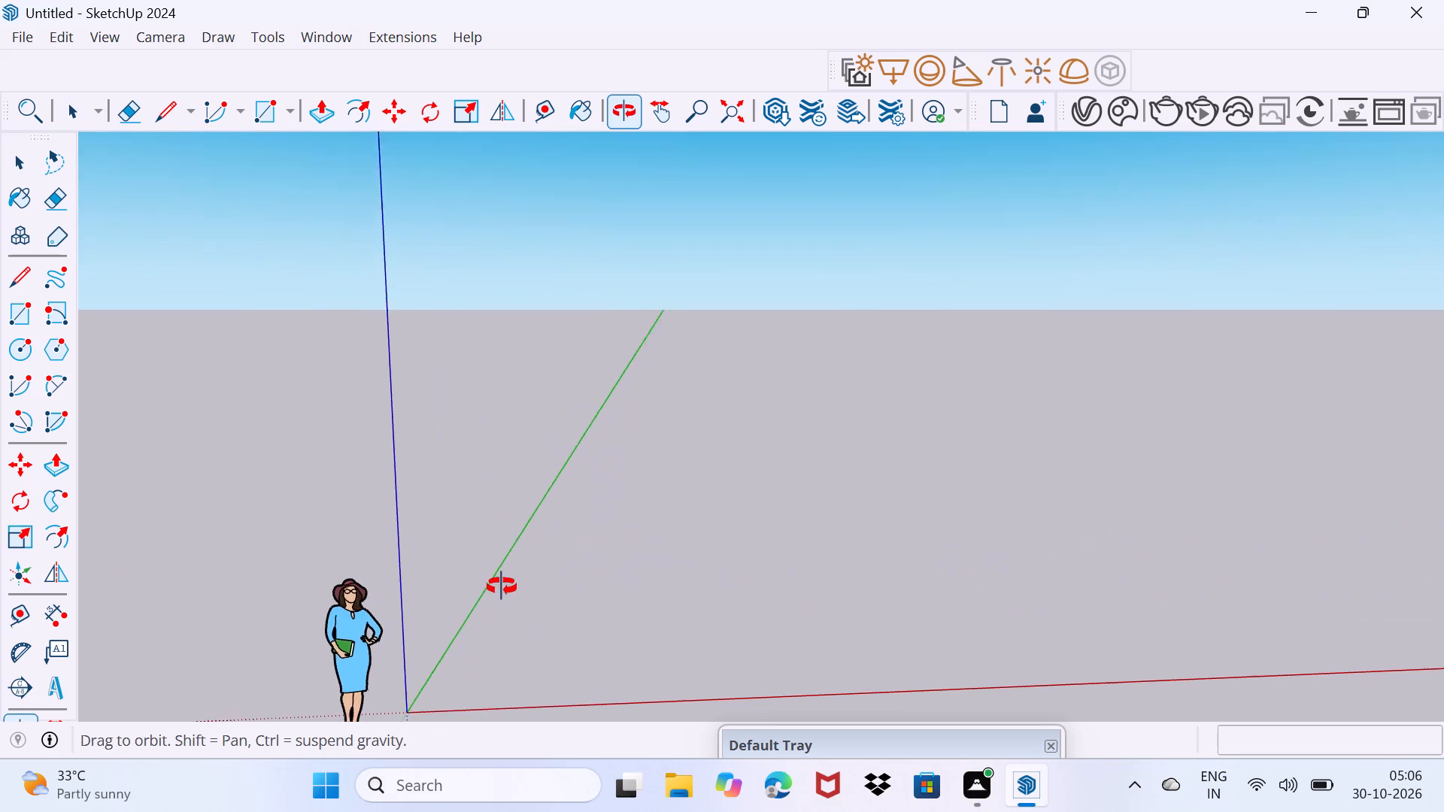
{"action": "middle_click_drag", "start_coordinate": [502, 586], "coordinate": [520, 470]}
{"action": "scroll", "coordinate": [523, 492], "scroll_direction": "down", "scroll_amount": 7}
{"action": "middle_click_drag", "start_coordinate": [529, 545], "coordinate": [554, 663]}
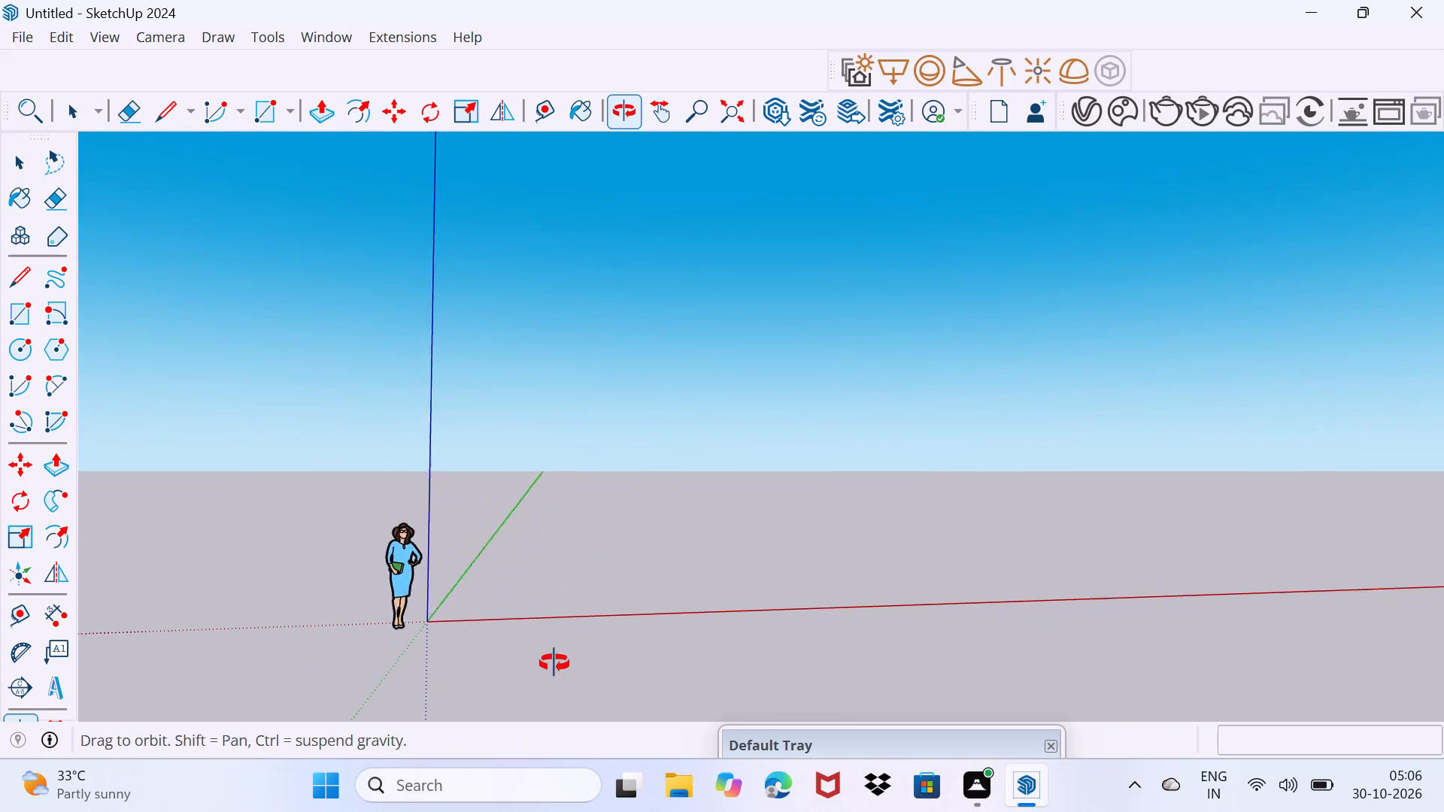
{"action": "middle_click_drag", "start_coordinate": [554, 663], "coordinate": [548, 694]}
{"action": "scroll", "coordinate": [522, 633], "scroll_direction": "up", "scroll_amount": 1}
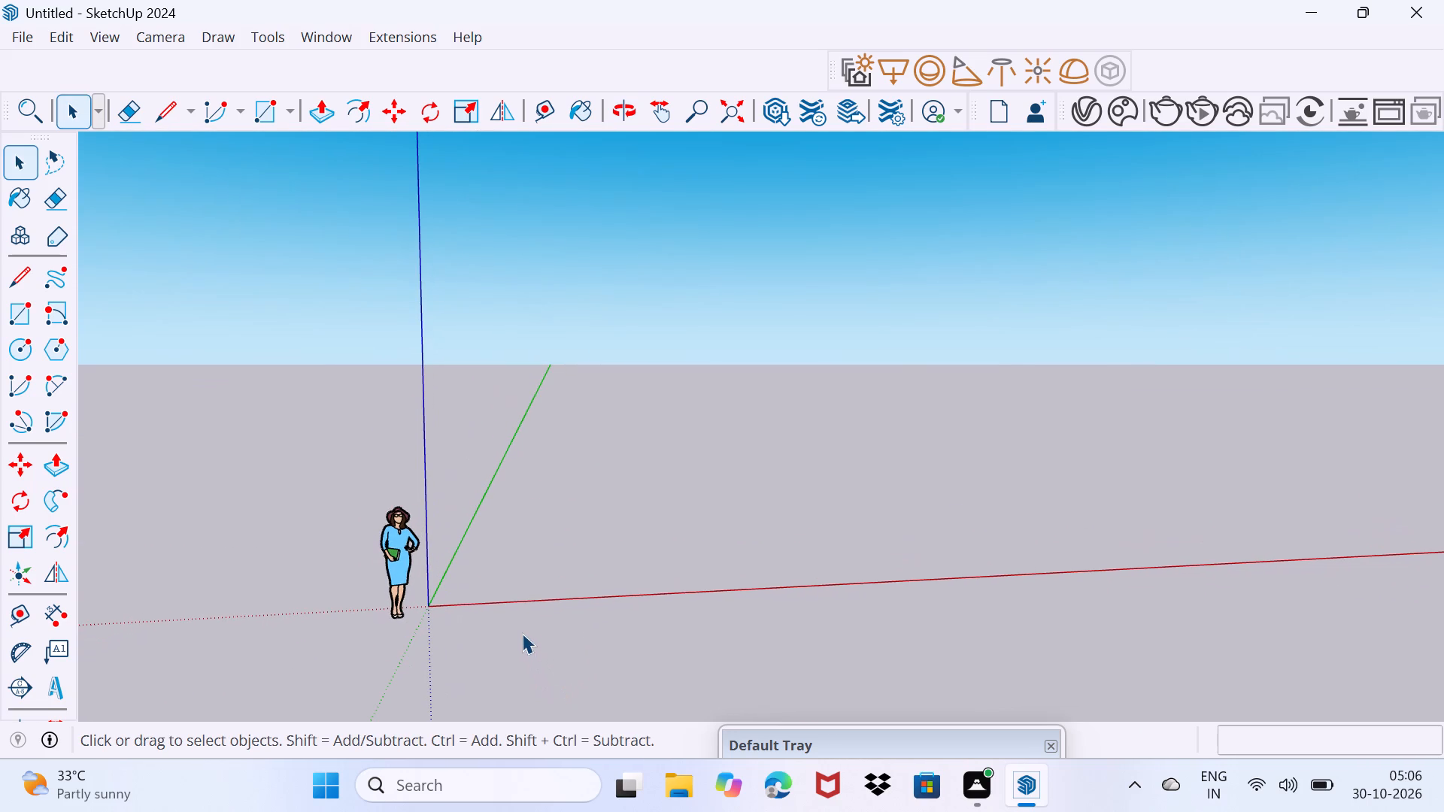
{"action": "key", "text": "r"}
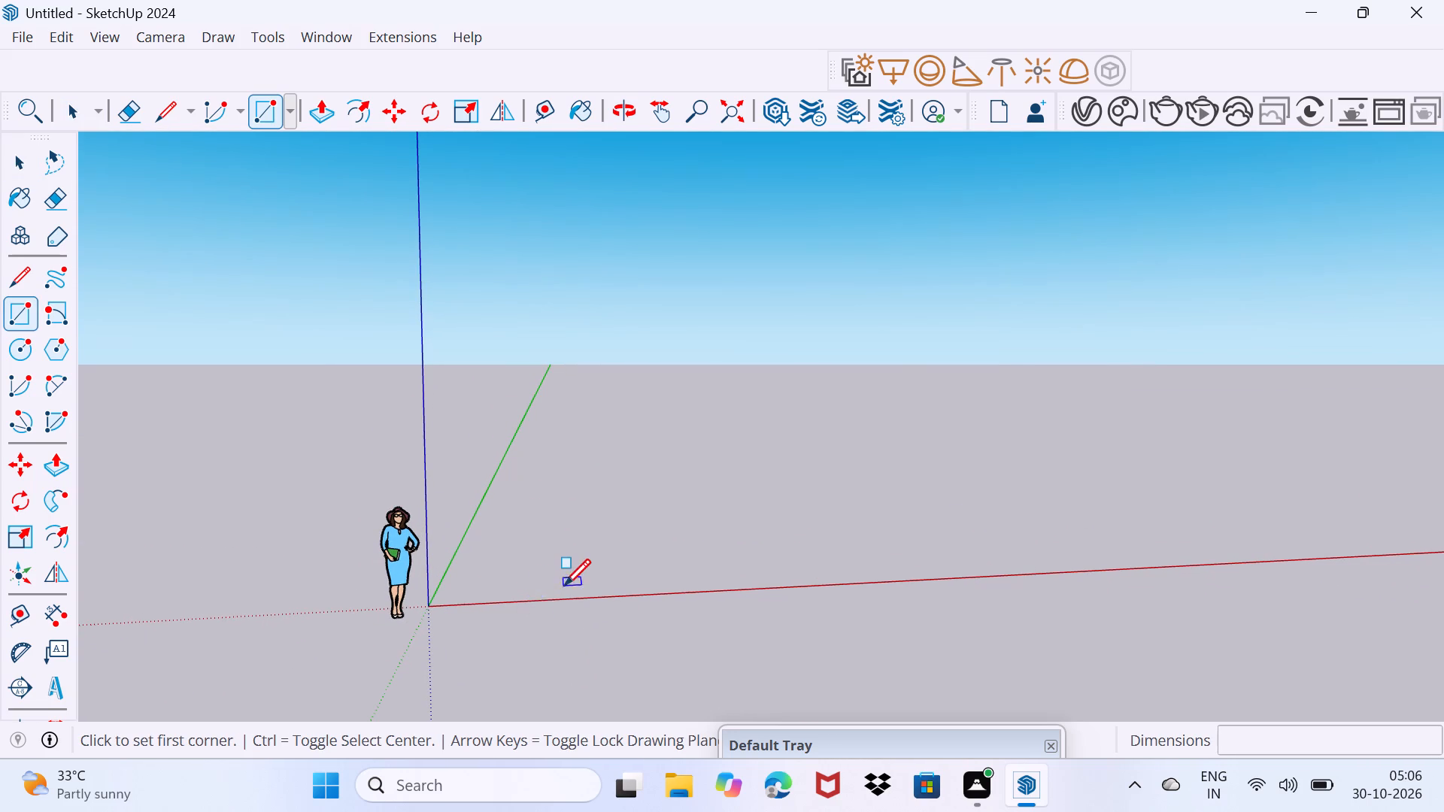
{"action": "left_click", "coordinate": [602, 594]}
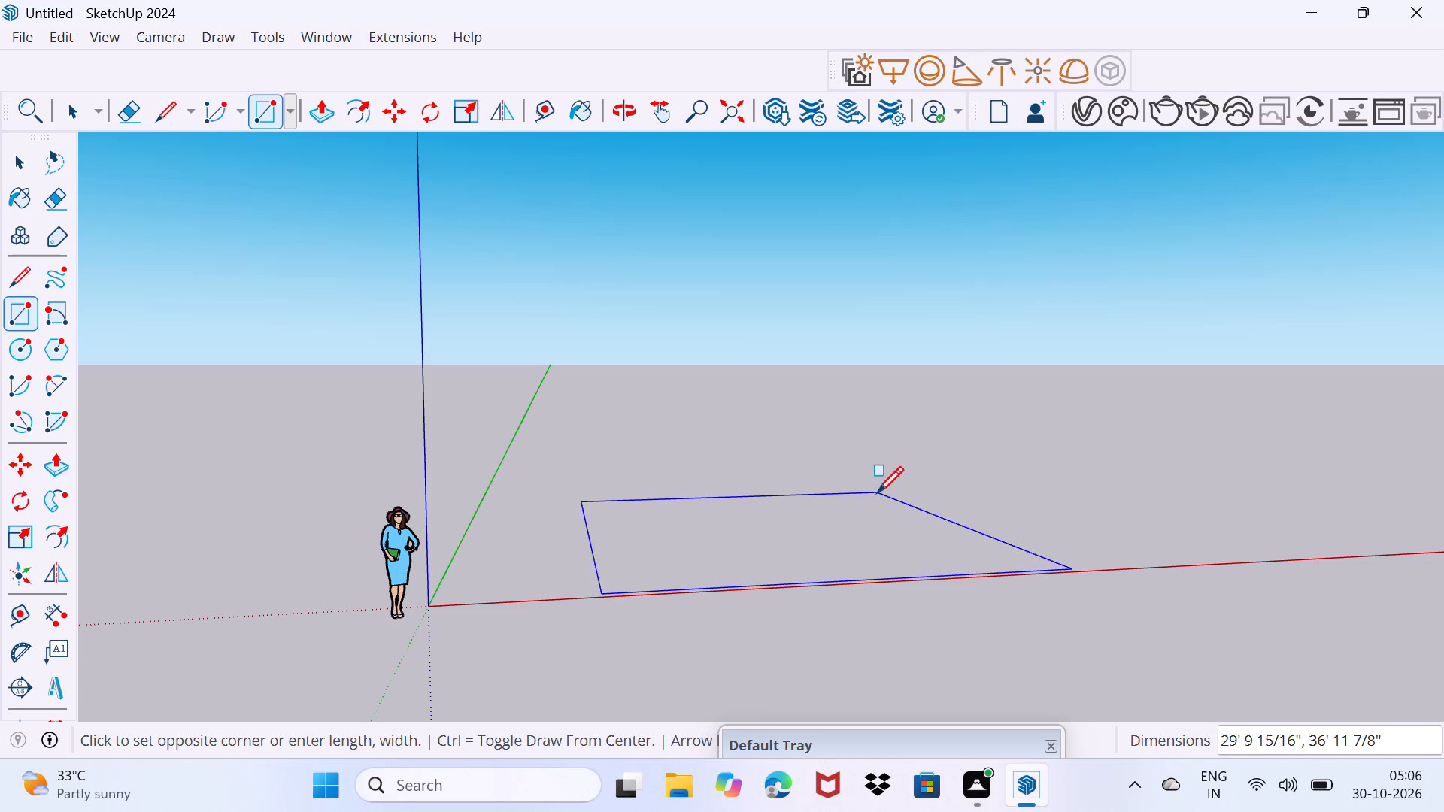
{"action": "type", "text": "60'"}
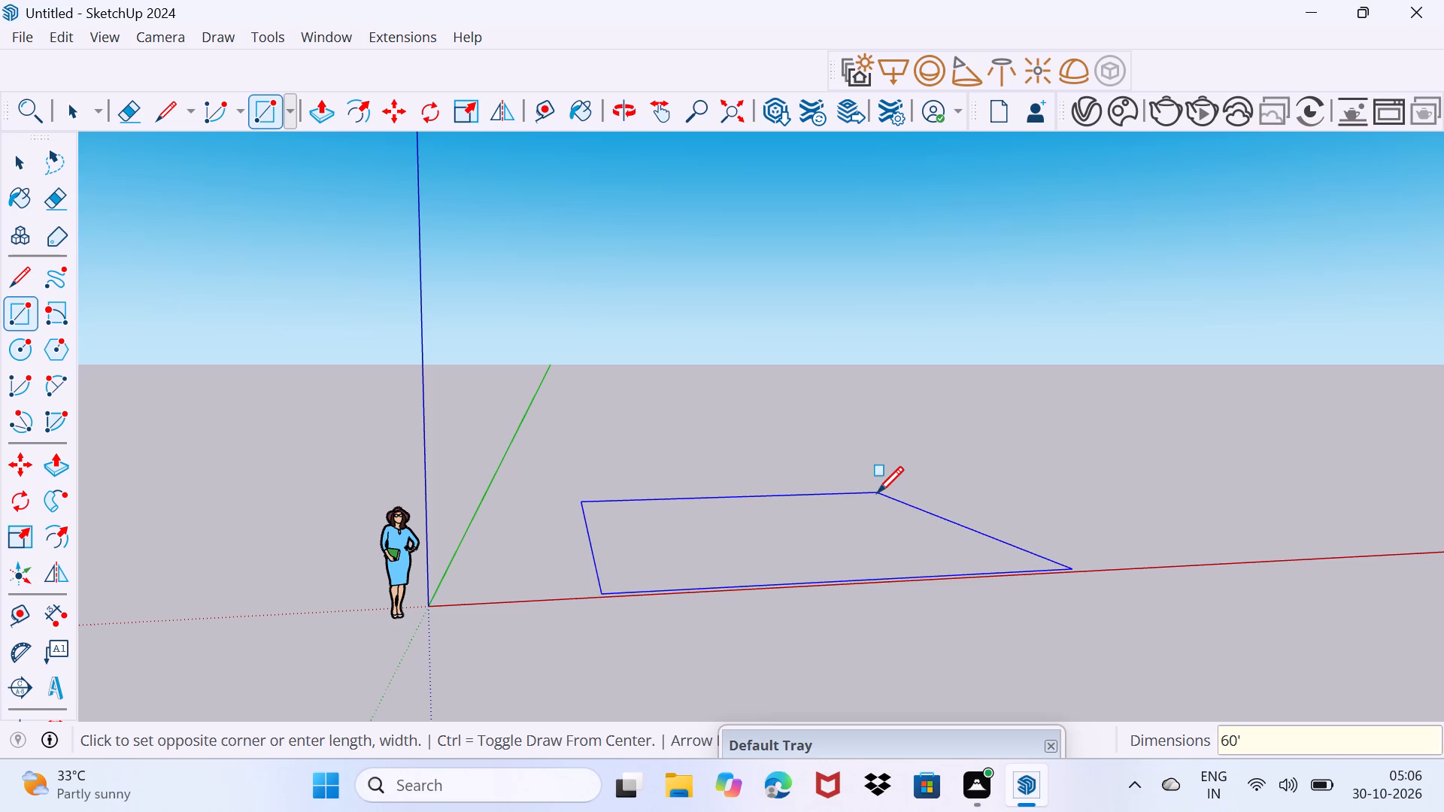
{"action": "key", "text": "comma"}
{"action": "type", "text": "50'"}
{"action": "key", "text": "Return"}
{"action": "key", "text": "space"}
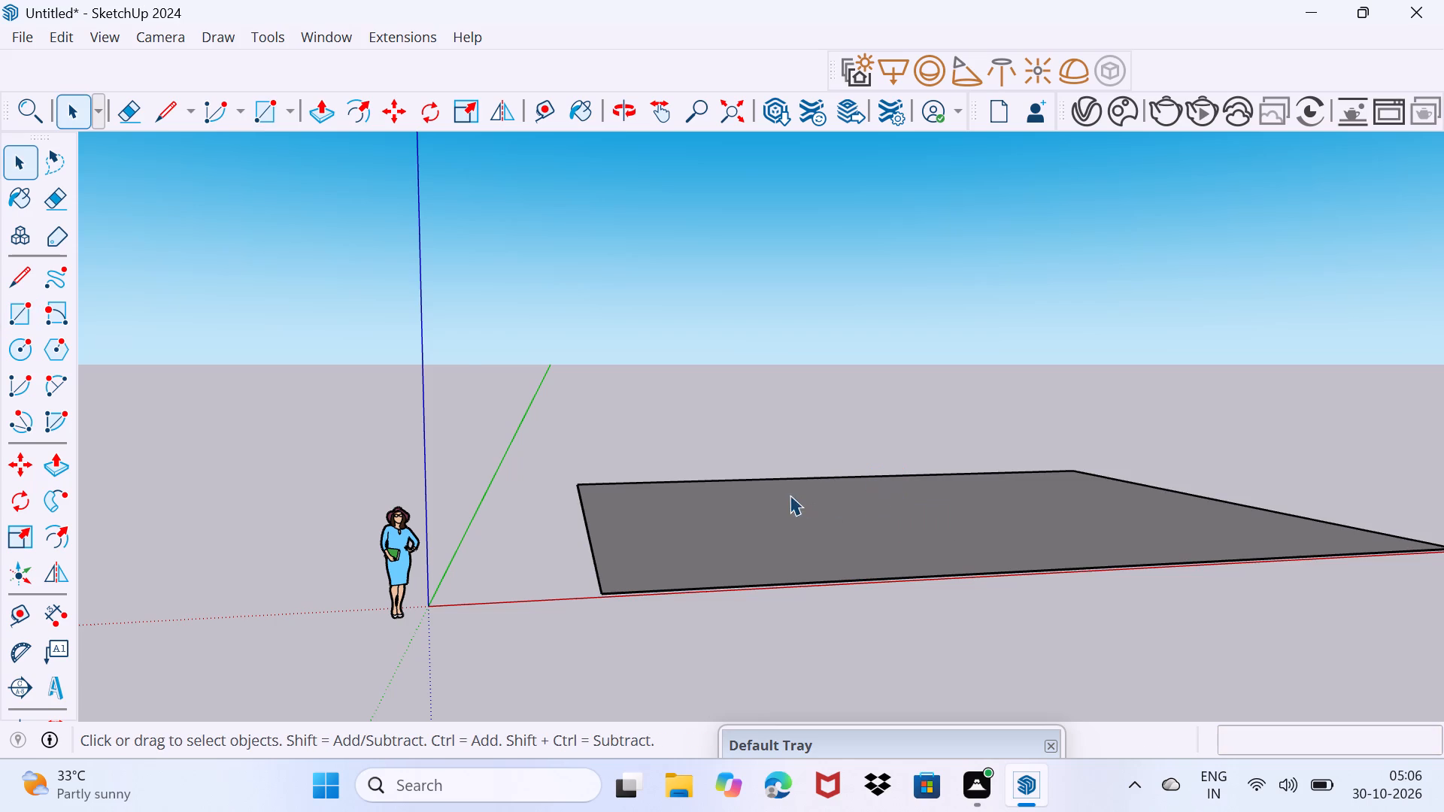
Extrude the ground rectangle upward 10' with Push/Pull to form the first storey.
{"action": "scroll", "coordinate": [789, 495], "scroll_direction": "down", "scroll_amount": 4}
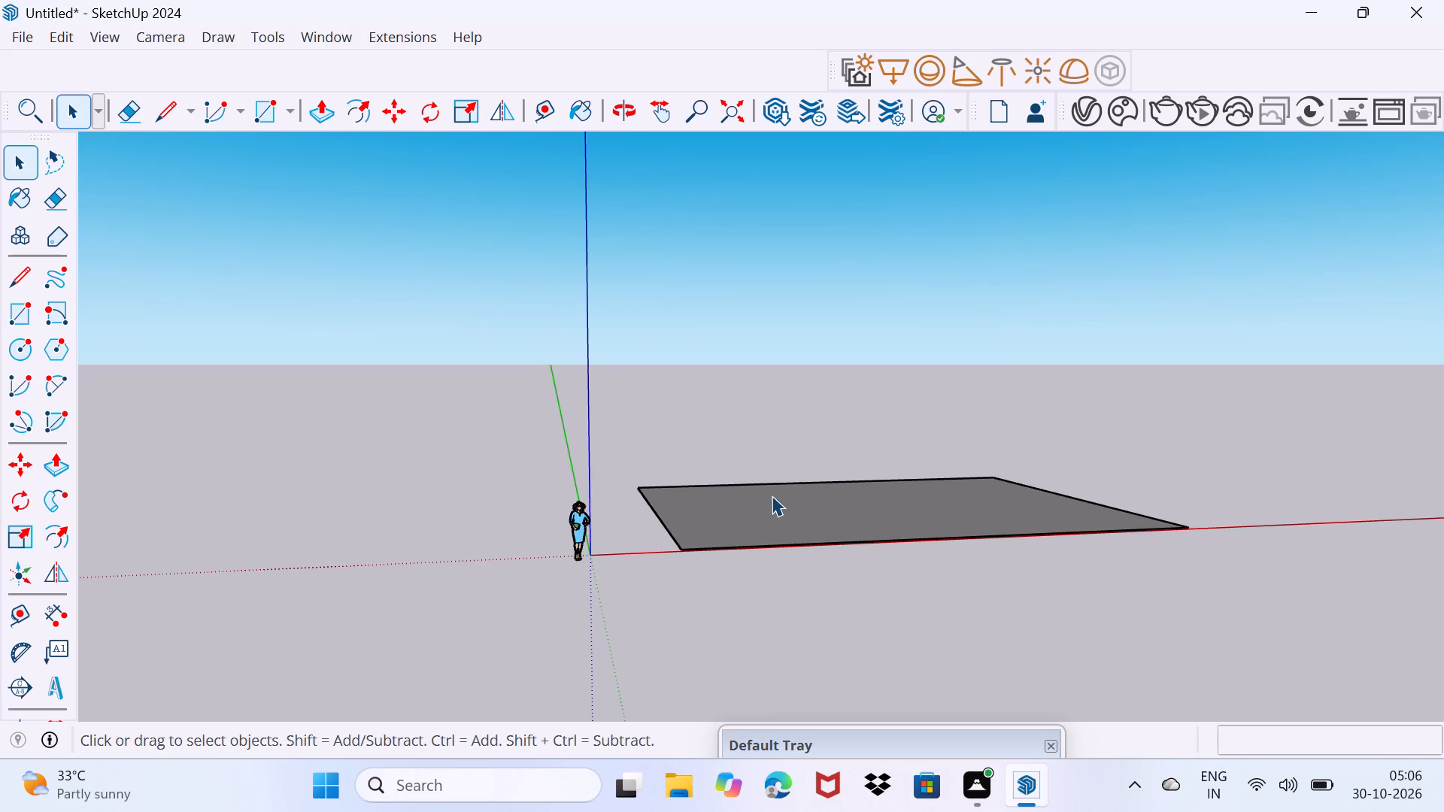
{"action": "scroll", "coordinate": [774, 492], "scroll_direction": "down", "scroll_amount": 2}
{"action": "middle_click_drag", "start_coordinate": [774, 501], "coordinate": [713, 532]}
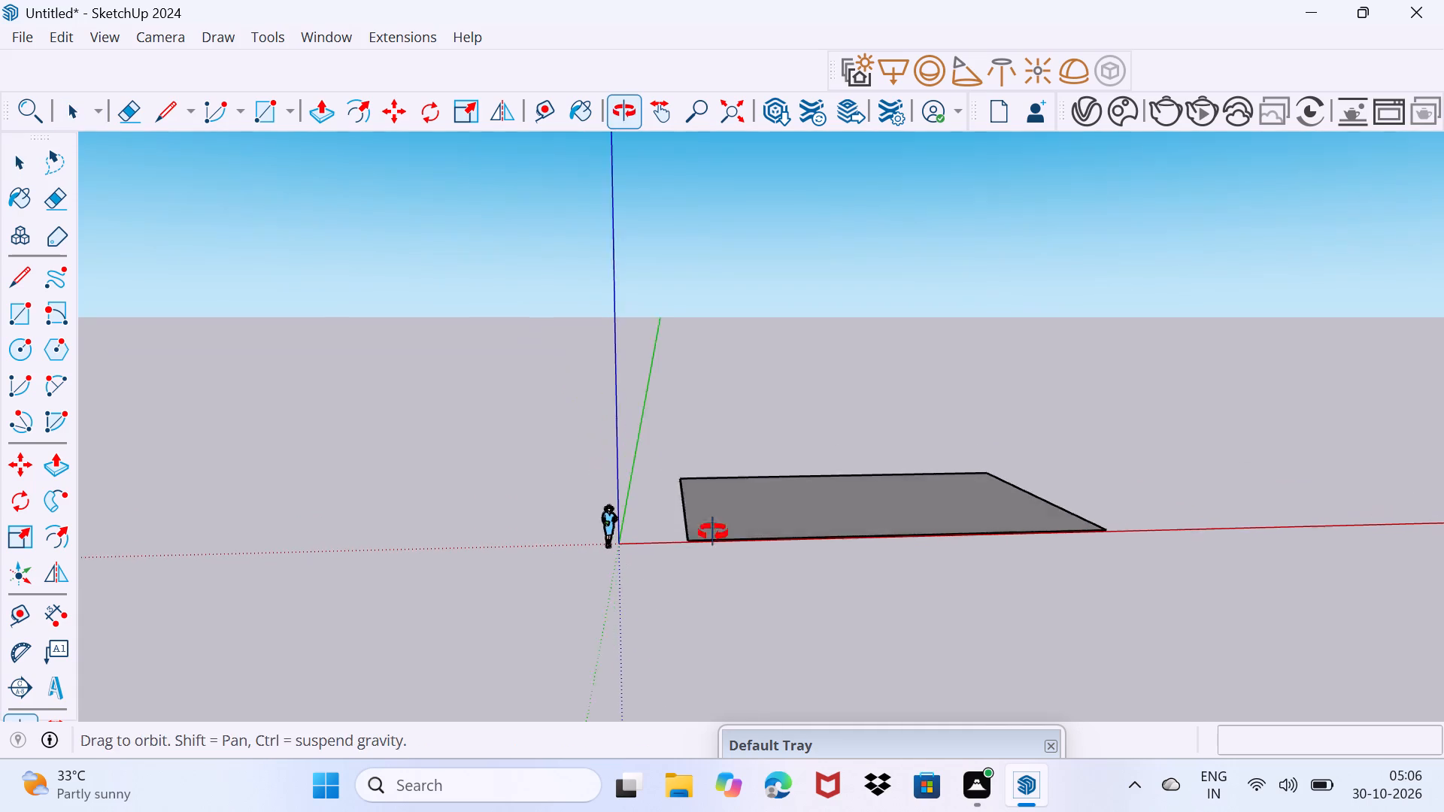
{"action": "middle_click_drag", "start_coordinate": [713, 532], "coordinate": [705, 538]}
{"action": "left_click", "coordinate": [799, 500]}
{"action": "key", "text": "p"}
{"action": "left_click", "coordinate": [799, 501]}
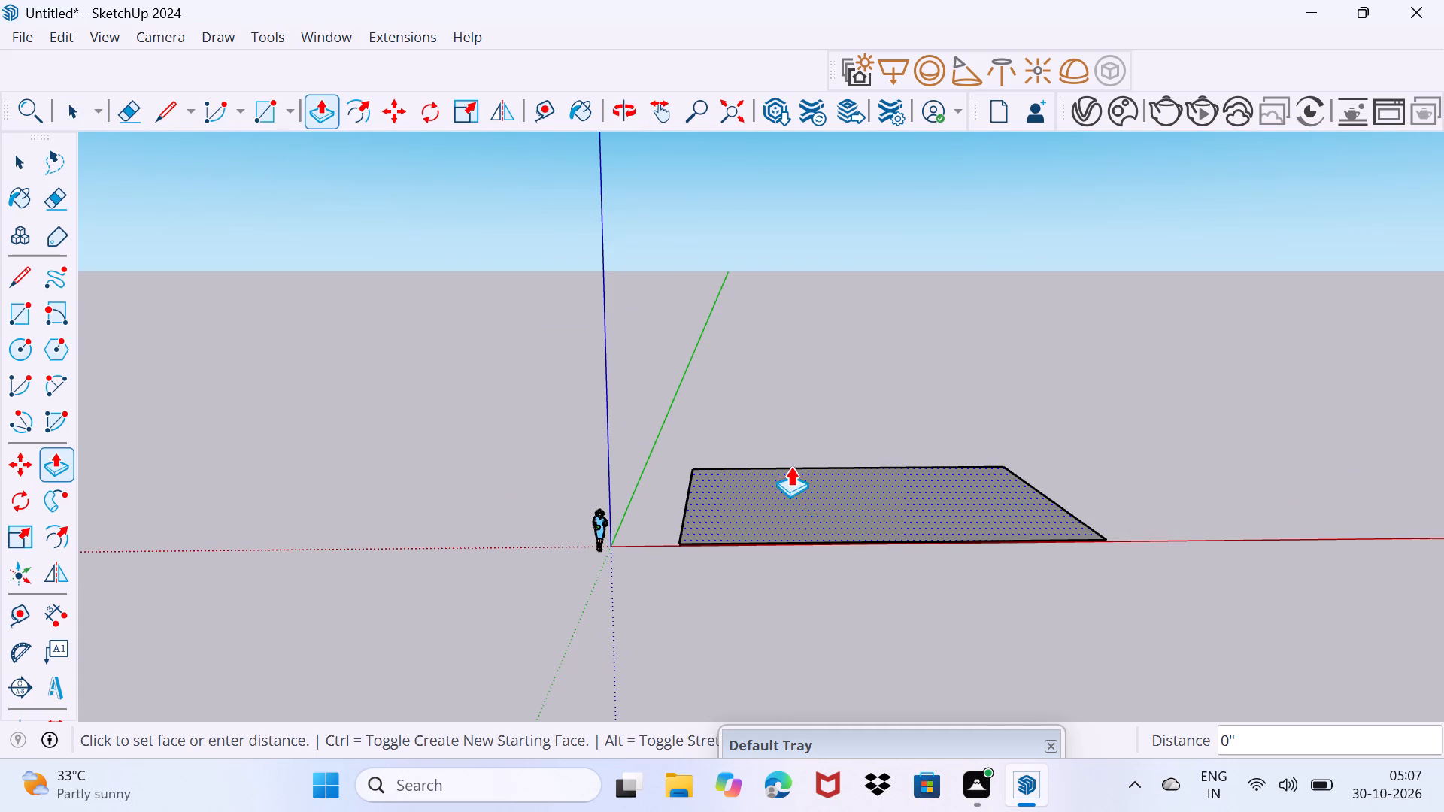
{"action": "type", "text": "10'"}
{"action": "key", "text": "Return"}
Extrude three more 10' storeys on top of the block, each from a new starting face so the floor lines stay.
{"action": "left_click", "coordinate": [812, 438]}
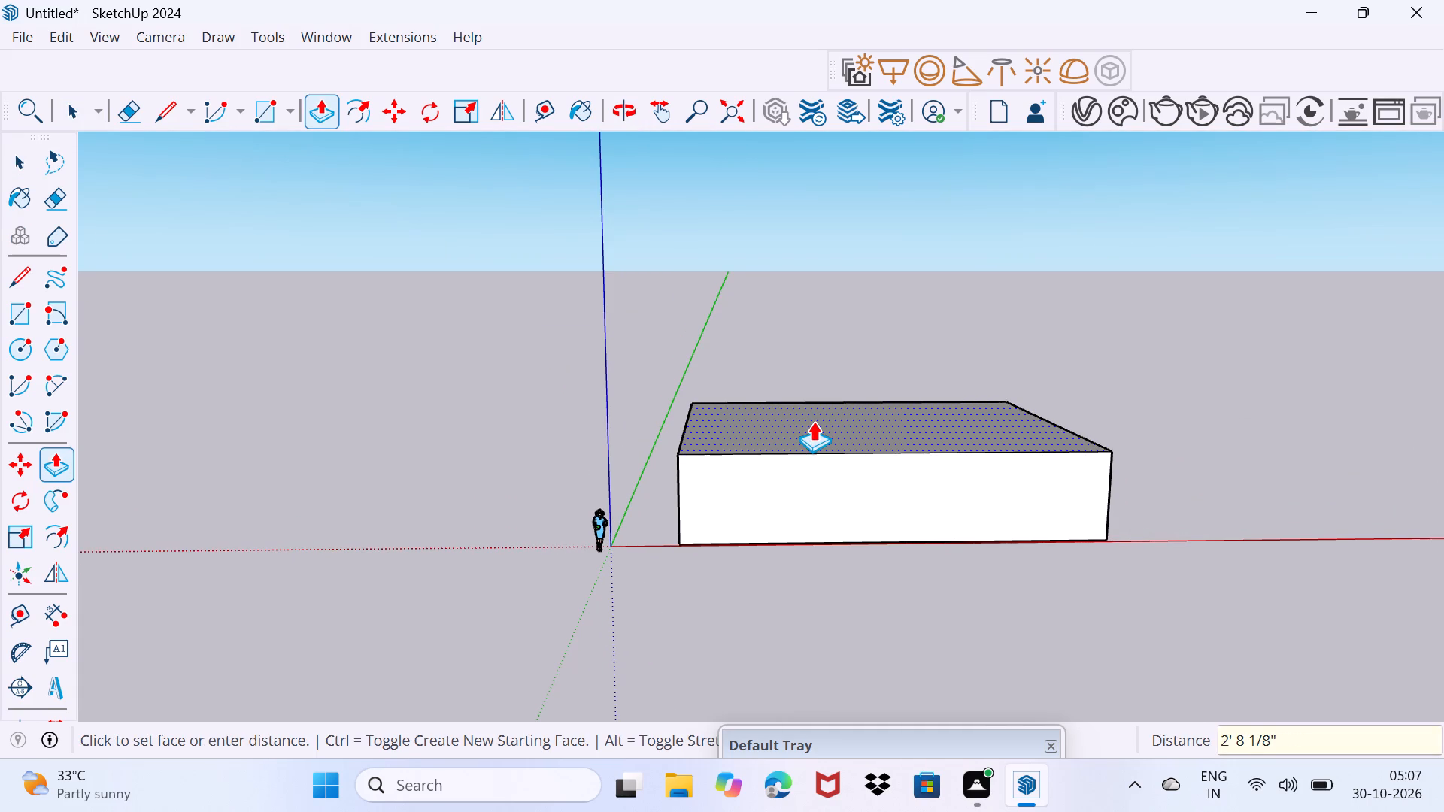
{"action": "type", "text": "10'"}
{"action": "key", "text": "Return"}
{"action": "left_click", "coordinate": [844, 371]}
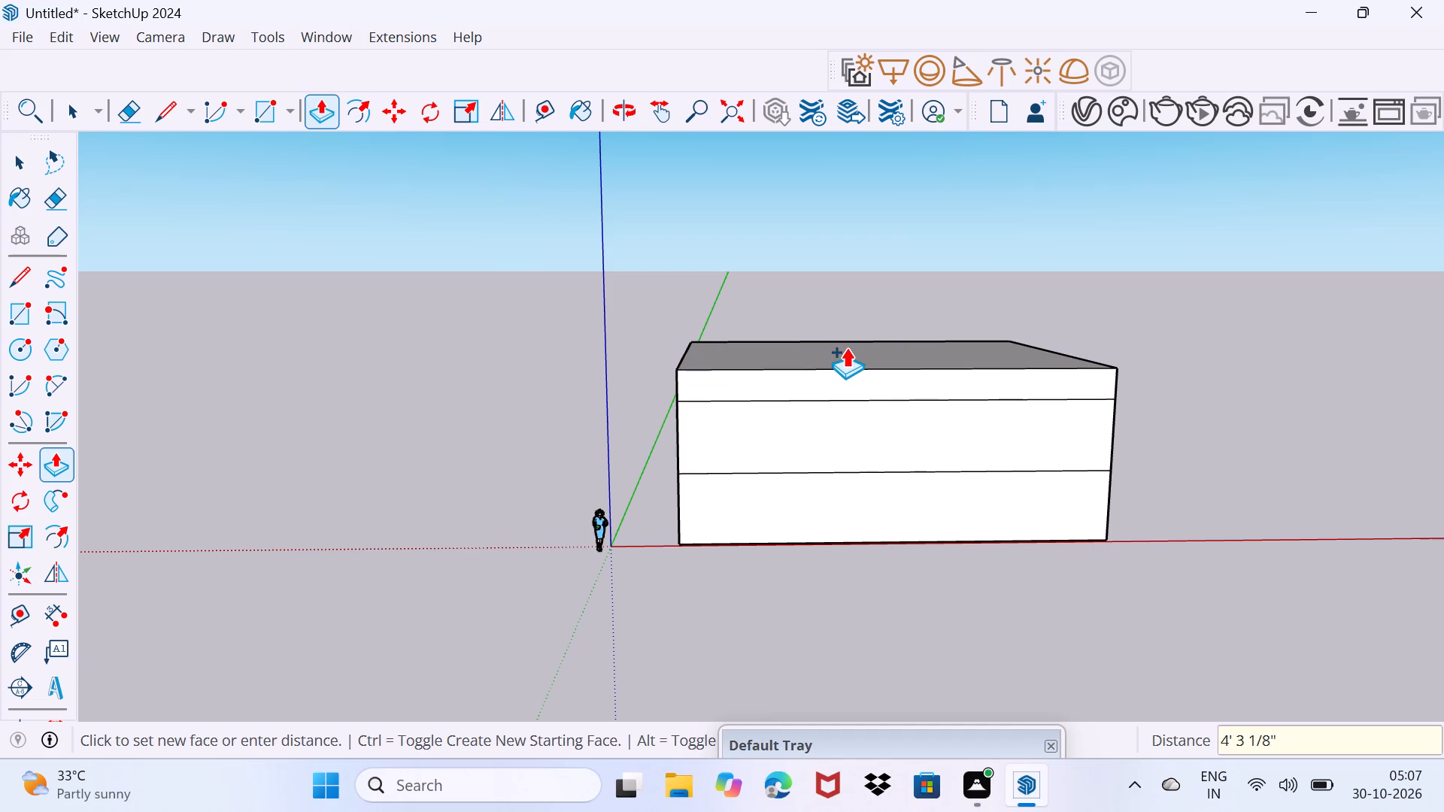
{"action": "key", "text": "grave"}
{"action": "key", "text": "BackSpace"}
{"action": "type", "text": "10'"}
{"action": "key", "text": "Return"}
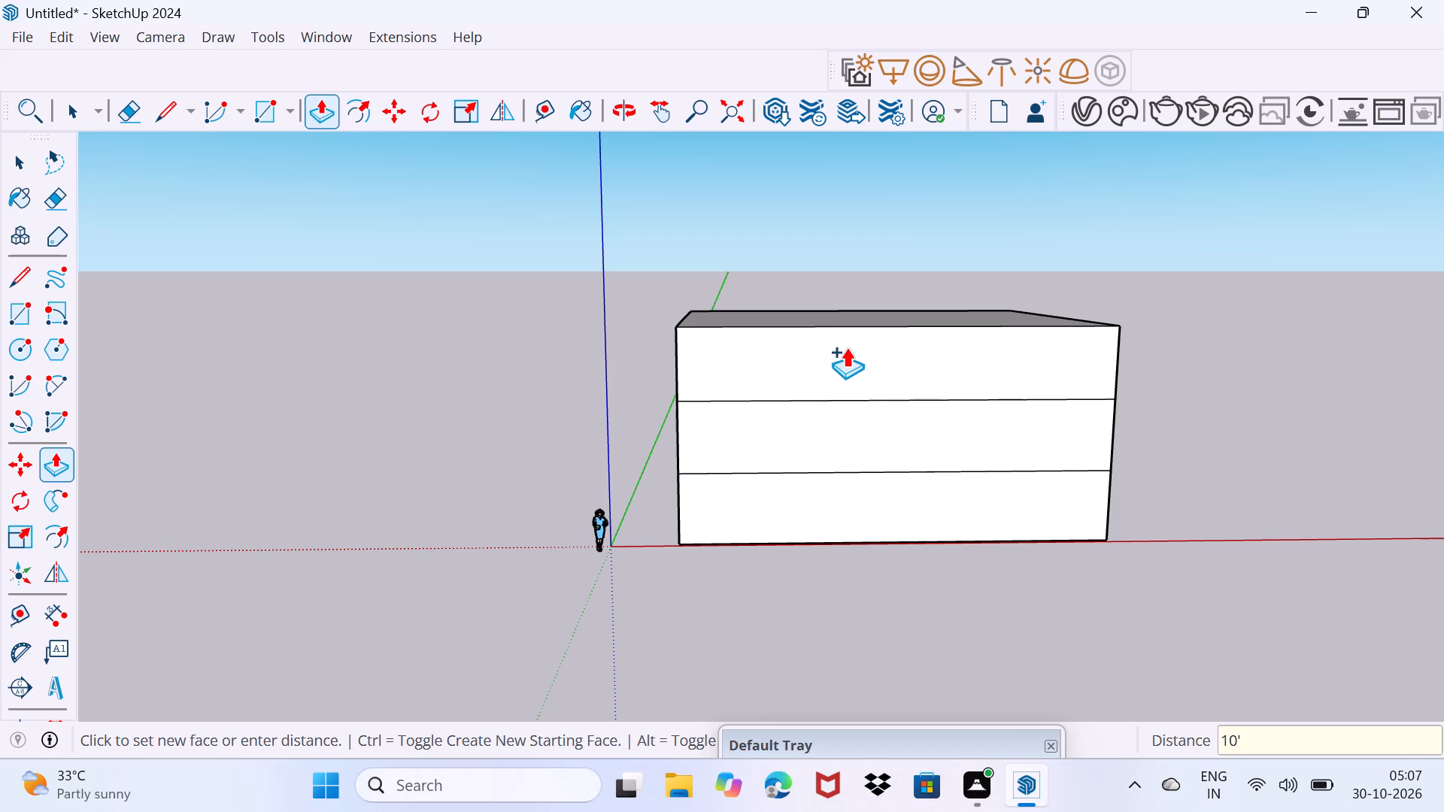
{"action": "left_click", "coordinate": [846, 327]}
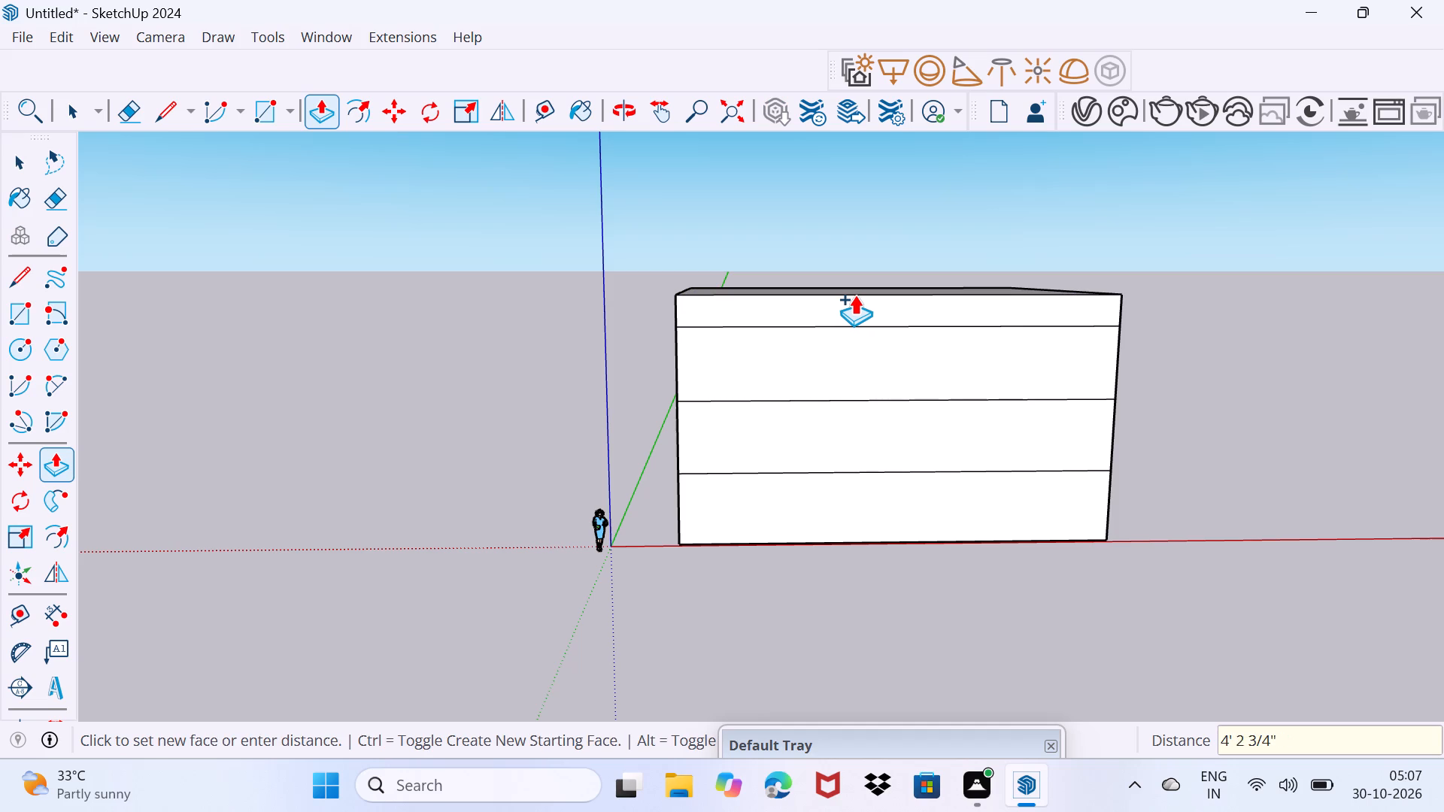
{"action": "type", "text": "10'"}
{"action": "key", "text": "Return"}
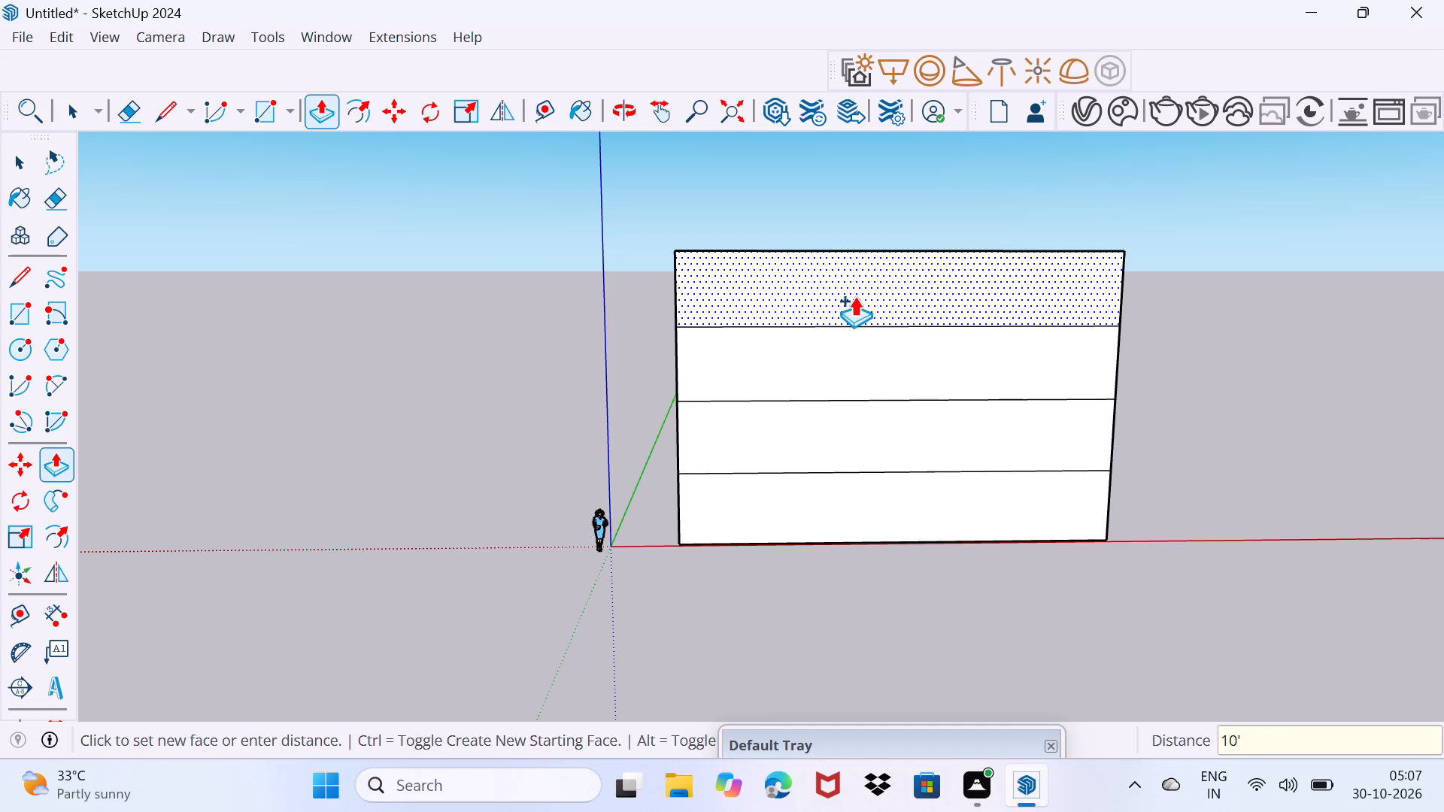
{"action": "key", "text": "space"}
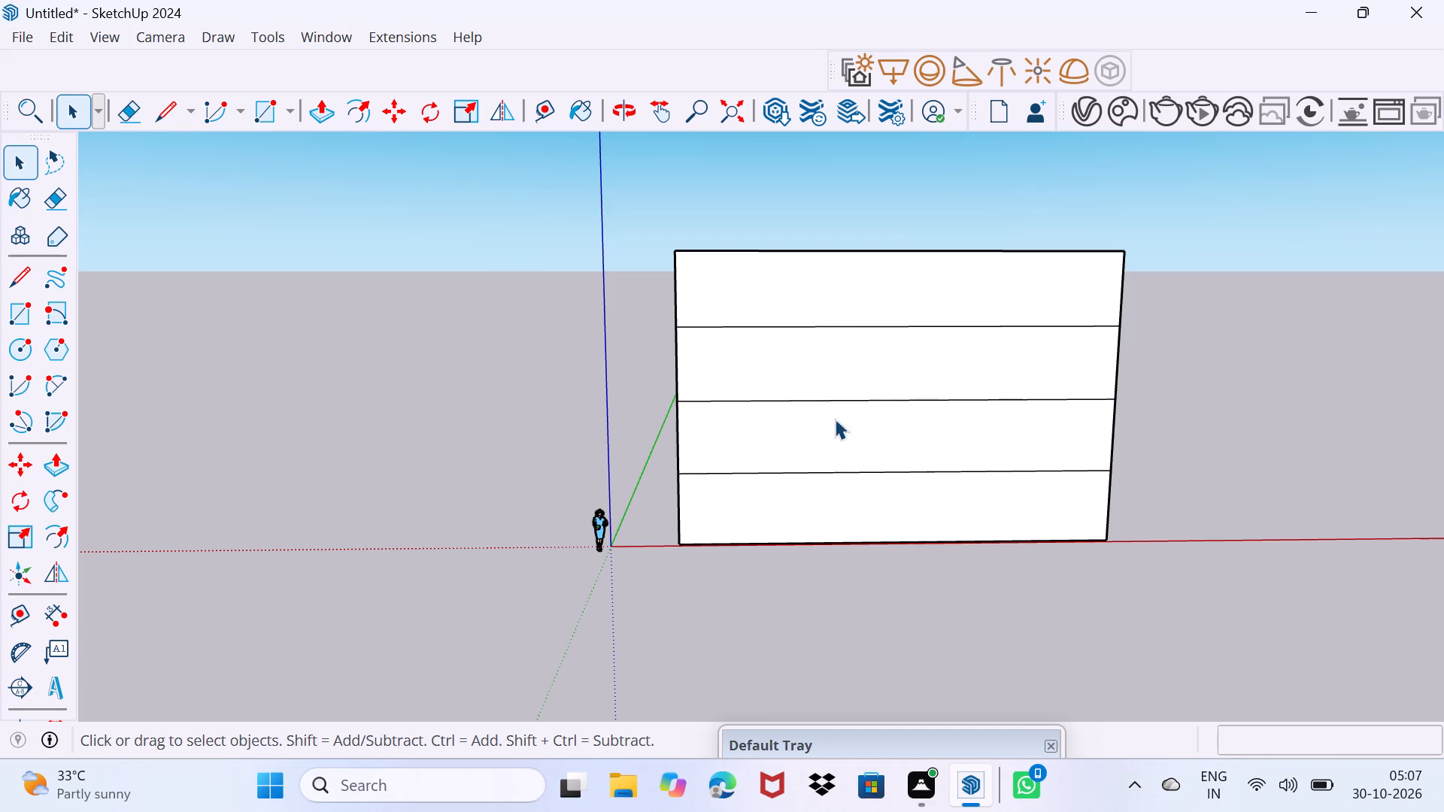
Push the ground storey's front face inward about 7' 1 1/2" to recess it beneath the upper storeys.
{"action": "scroll", "coordinate": [826, 293], "scroll_direction": "down", "scroll_amount": 2}
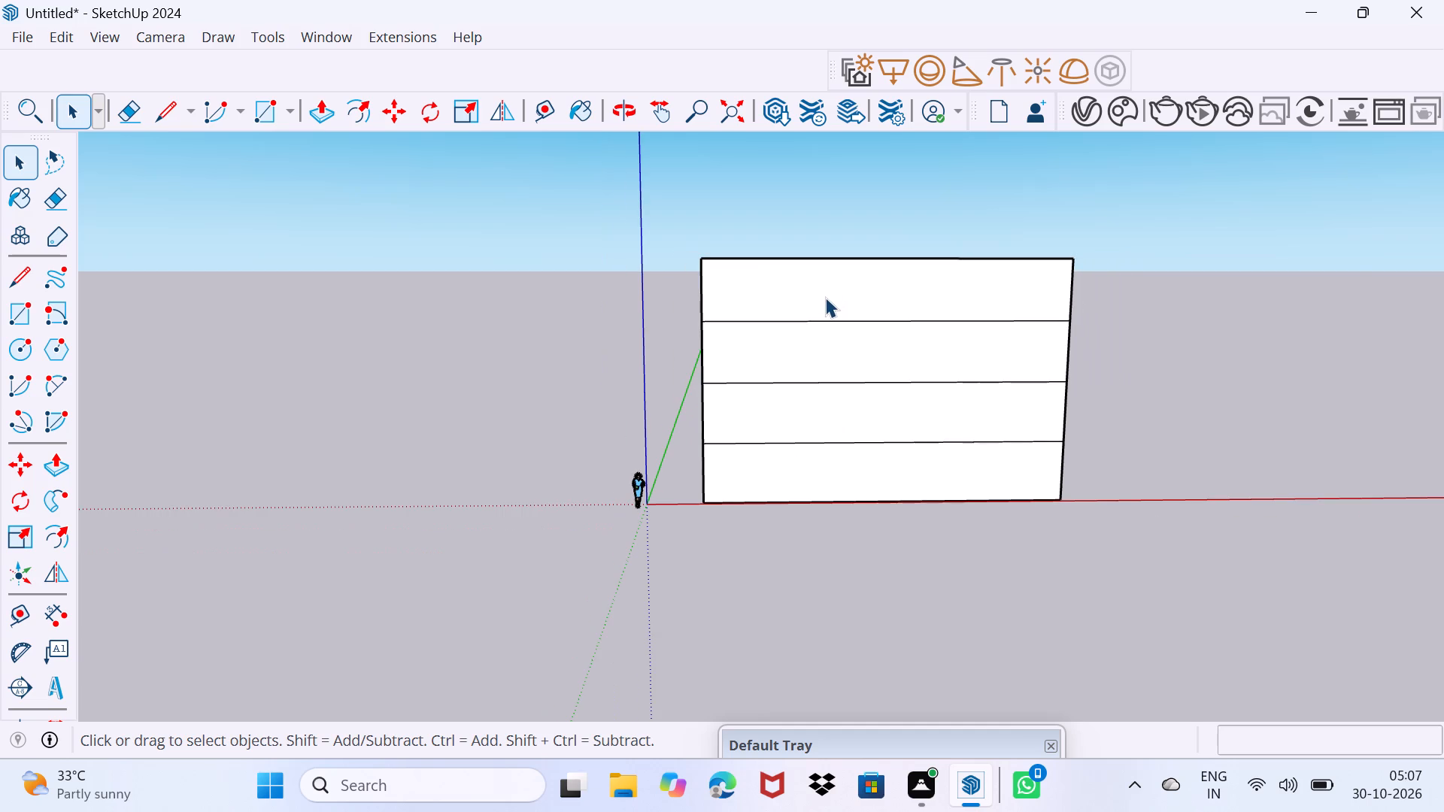
{"action": "middle_click_drag", "start_coordinate": [800, 357], "coordinate": [927, 351]}
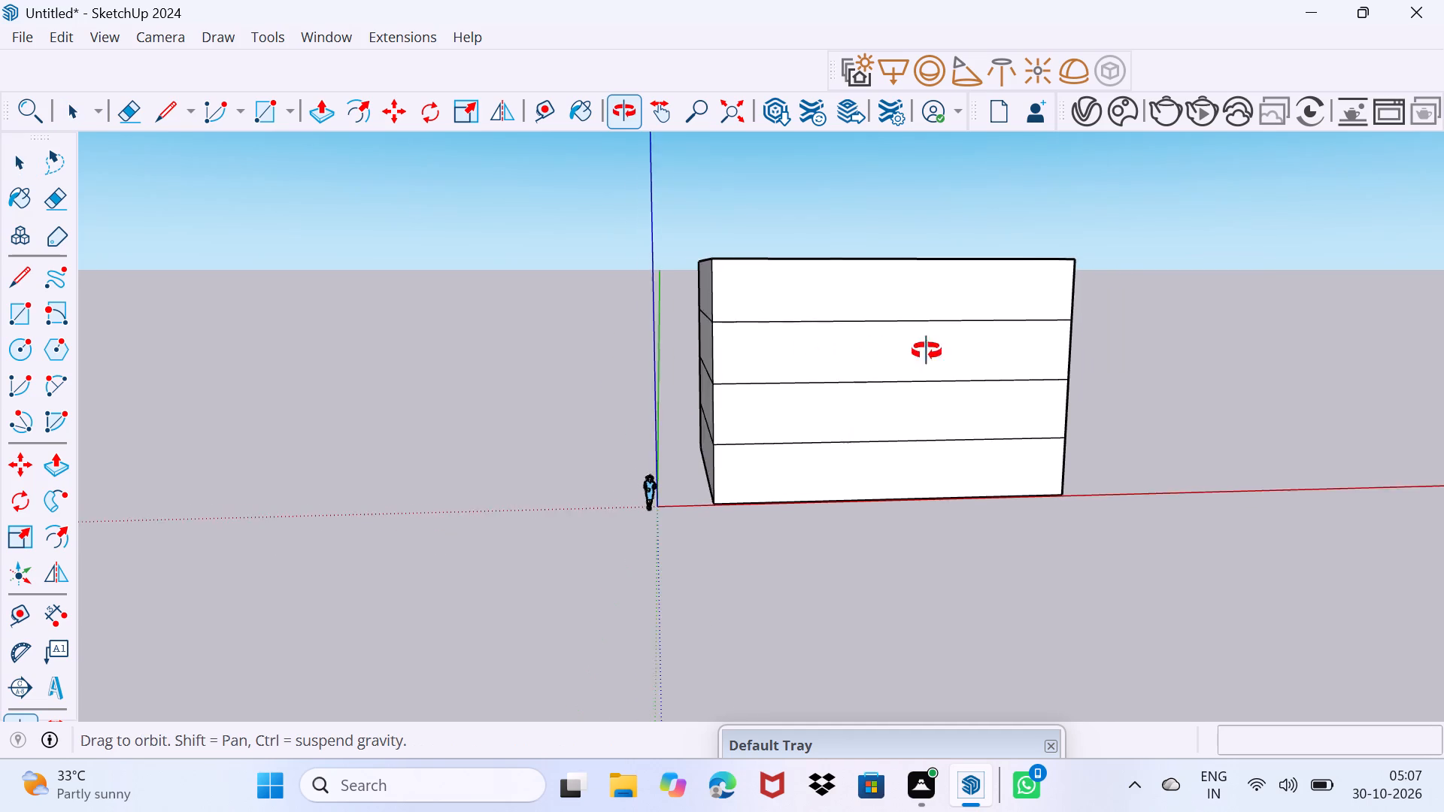
{"action": "middle_click_drag", "start_coordinate": [927, 351], "coordinate": [922, 353]}
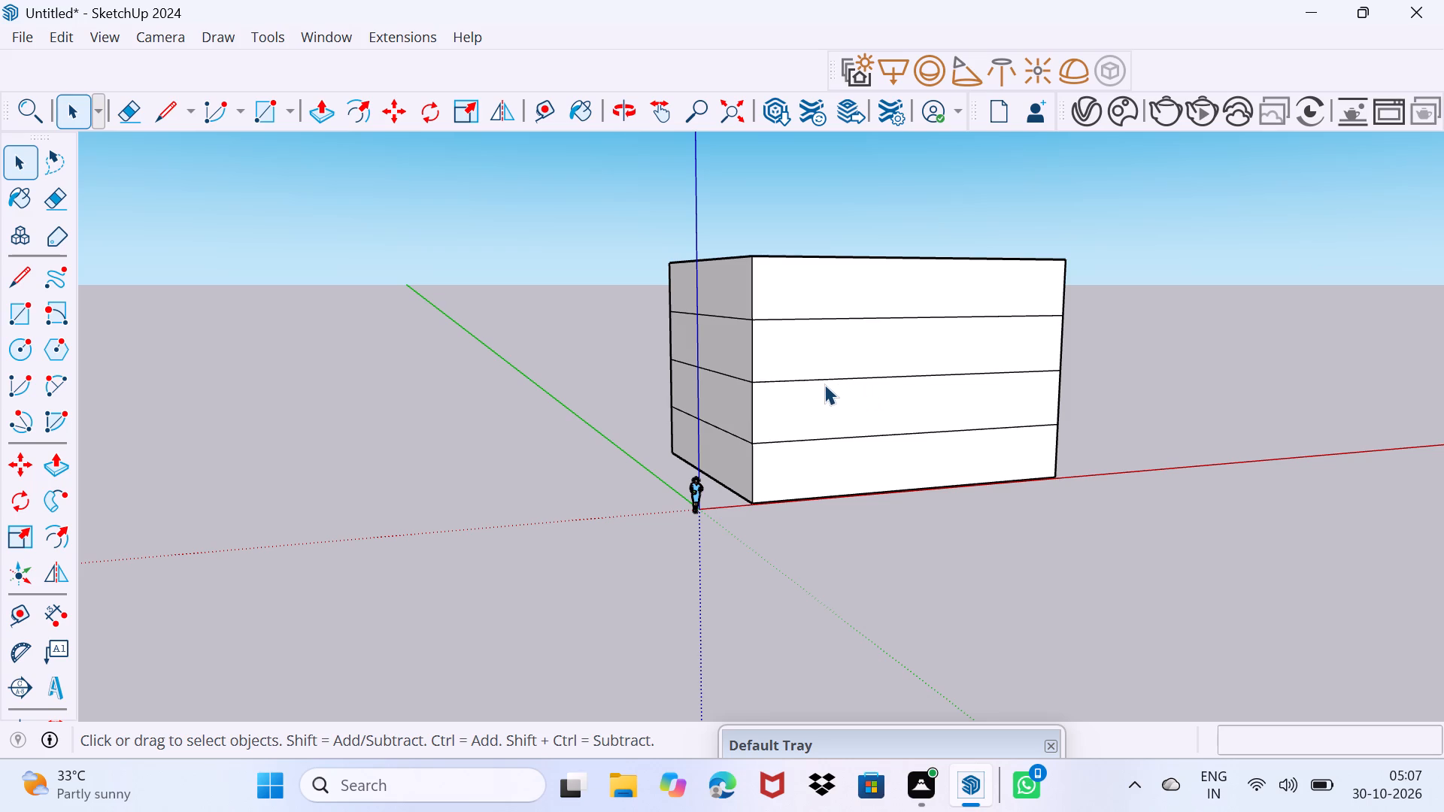
{"action": "scroll", "coordinate": [824, 384], "scroll_direction": "down", "scroll_amount": 3}
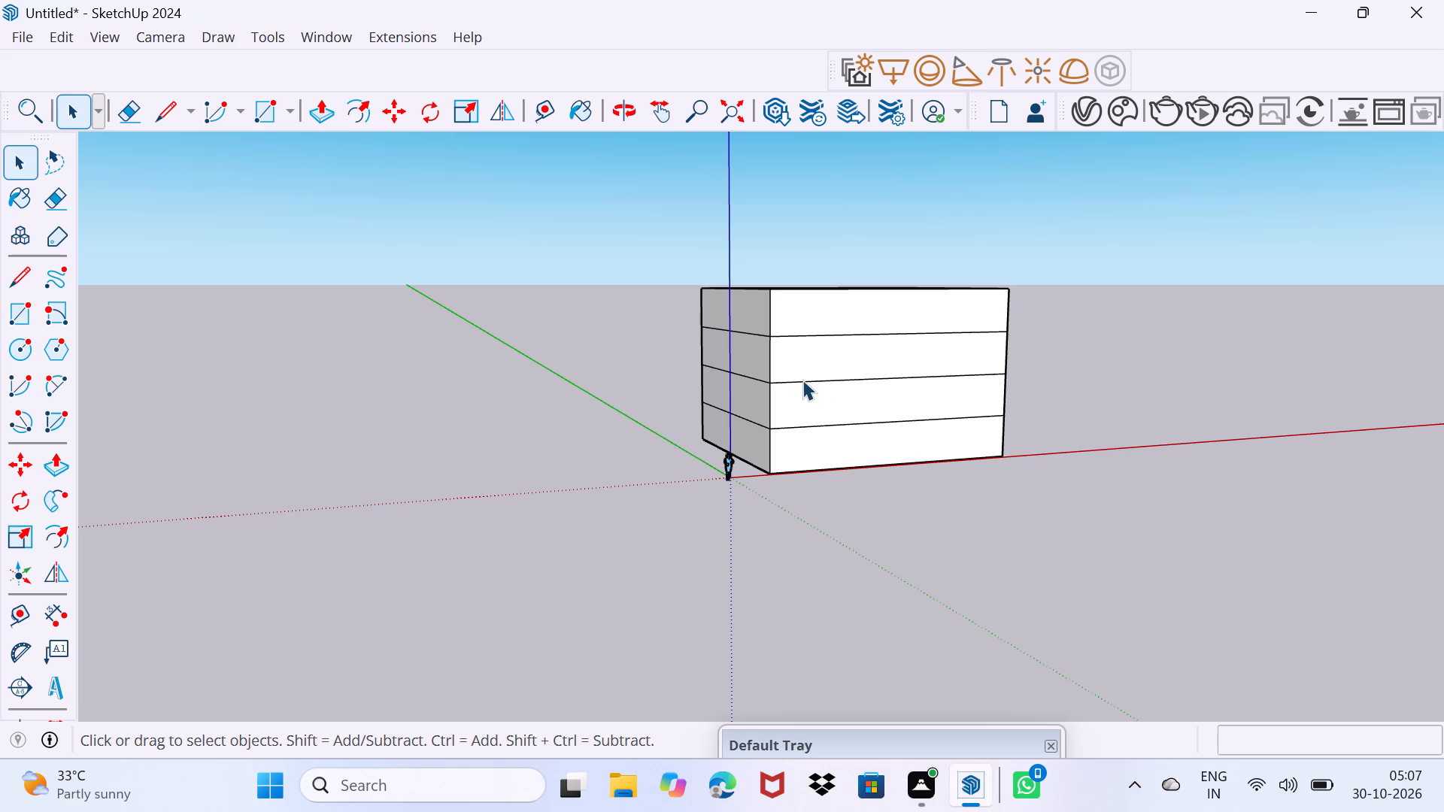
{"action": "left_click", "coordinate": [844, 452]}
{"action": "scroll", "coordinate": [841, 450], "scroll_direction": "up", "scroll_amount": 7}
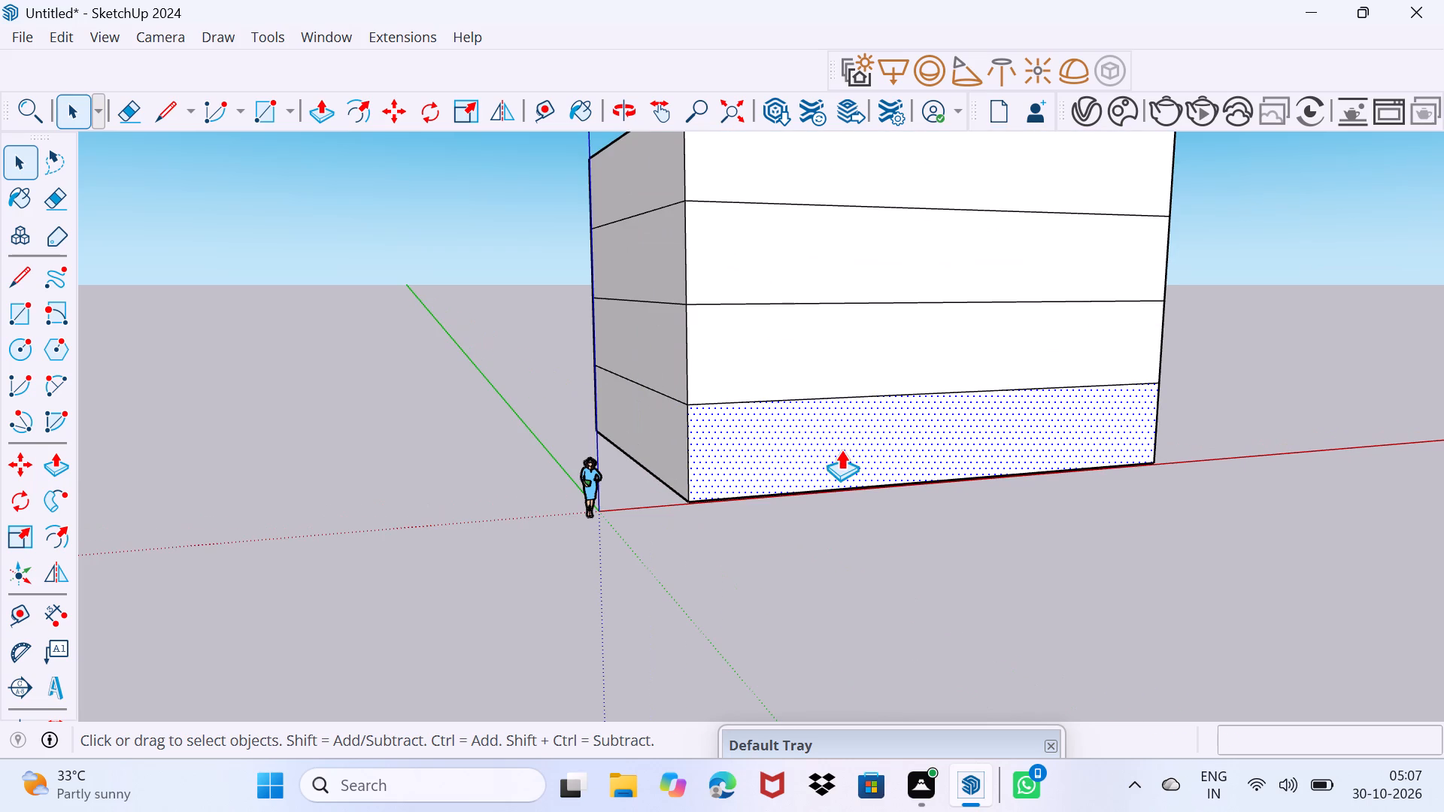
{"action": "key", "text": "p"}
{"action": "left_click", "coordinate": [841, 450]}
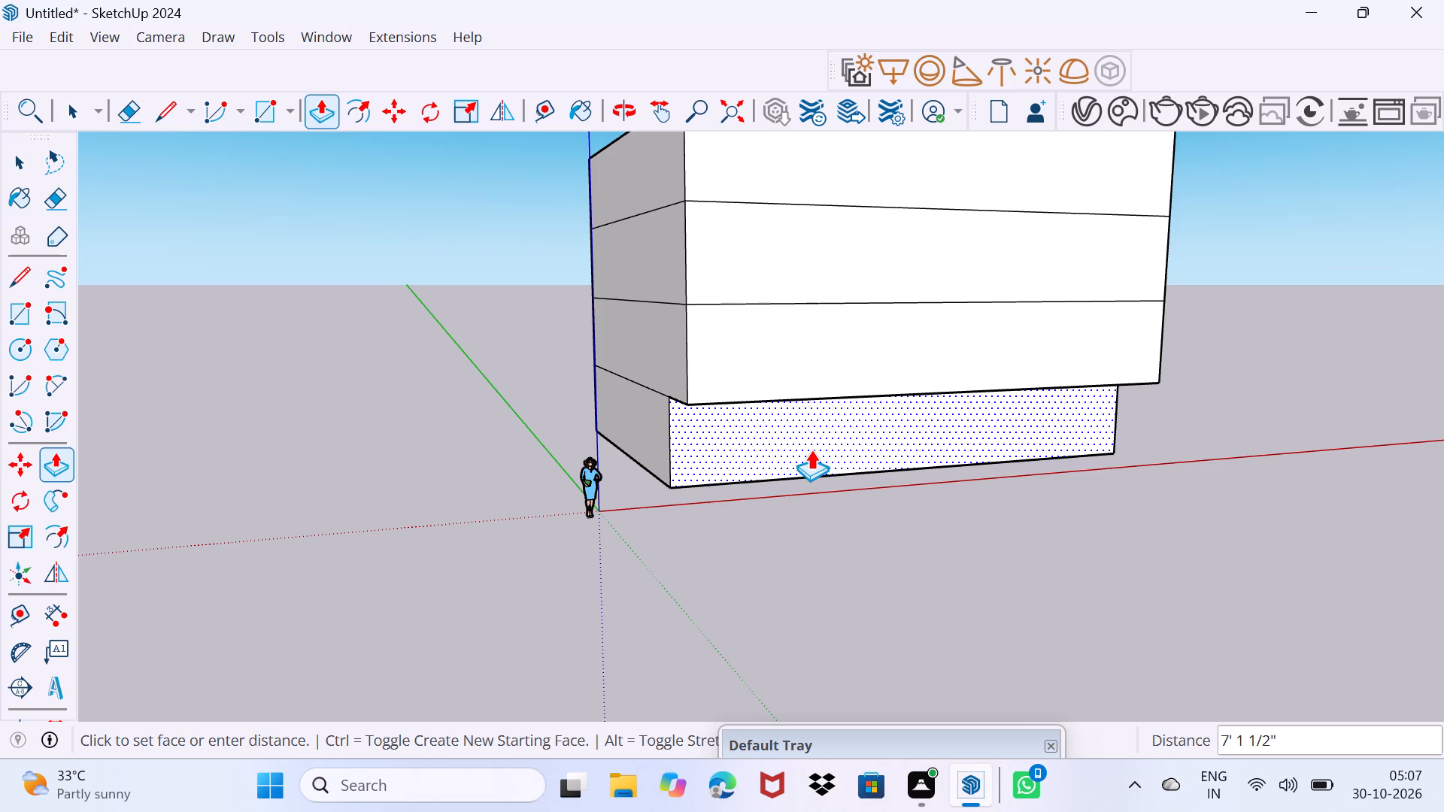
{"action": "left_click", "coordinate": [811, 450]}
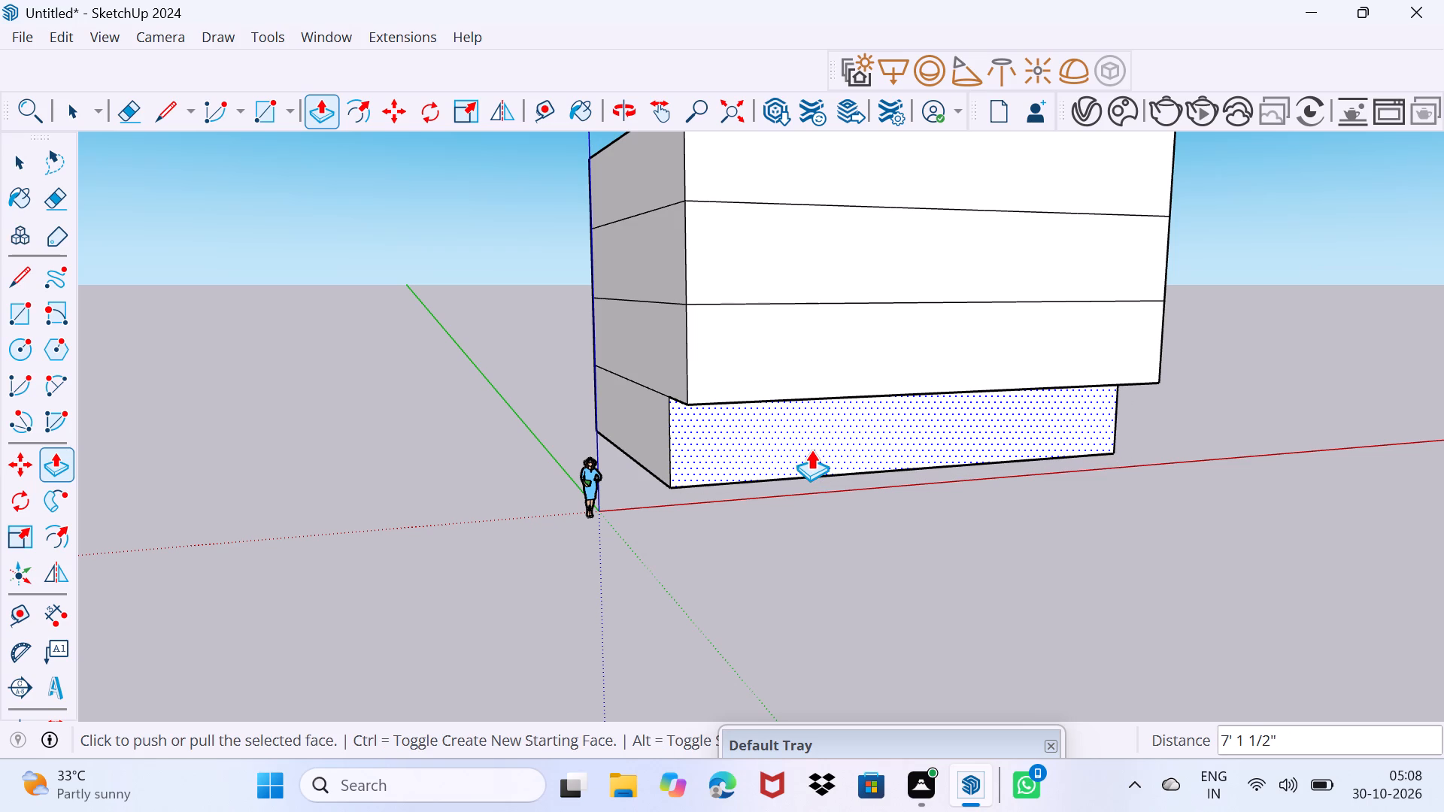
{"action": "middle_click_drag", "start_coordinate": [770, 435], "coordinate": [829, 460]}
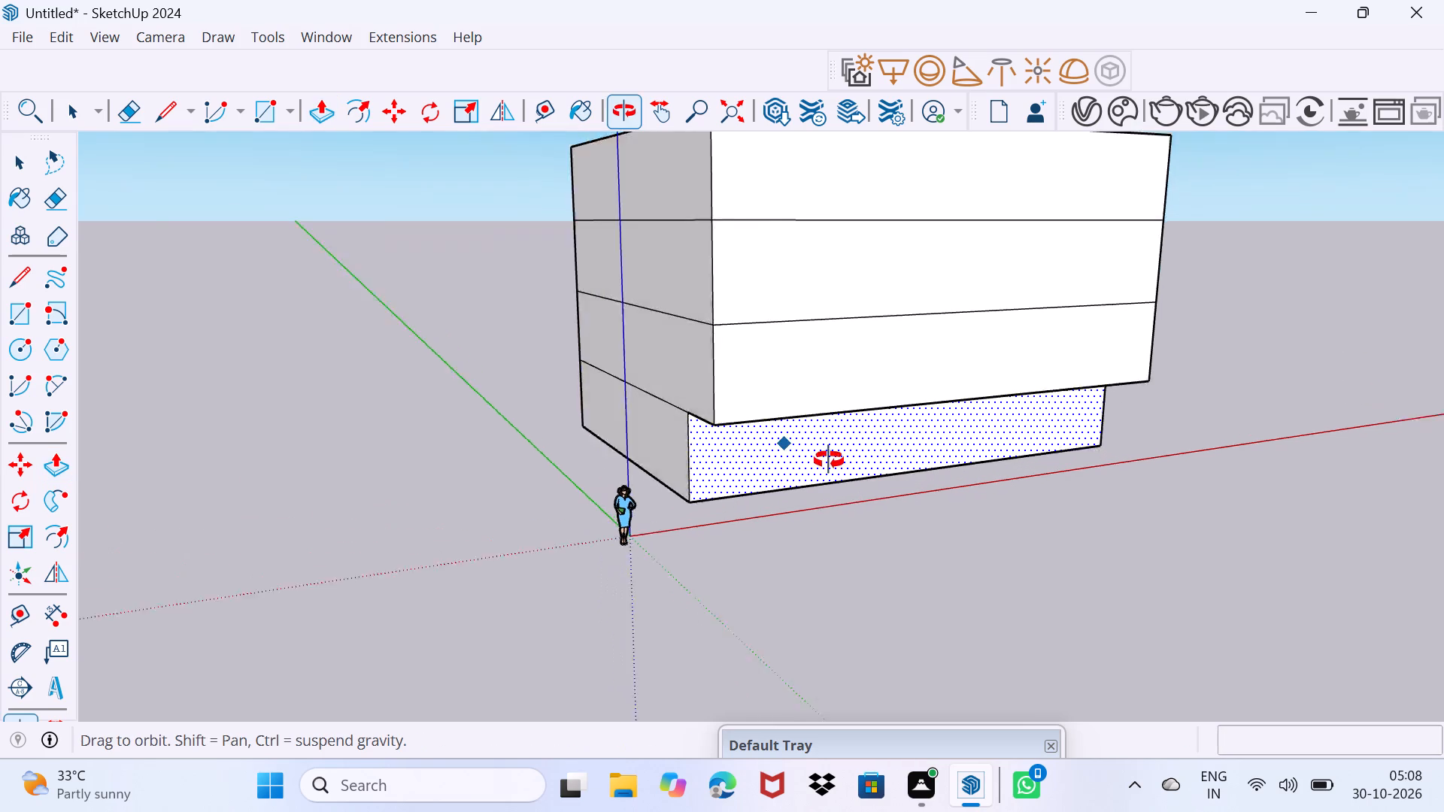
{"action": "middle_click_drag", "start_coordinate": [829, 460], "coordinate": [865, 450]}
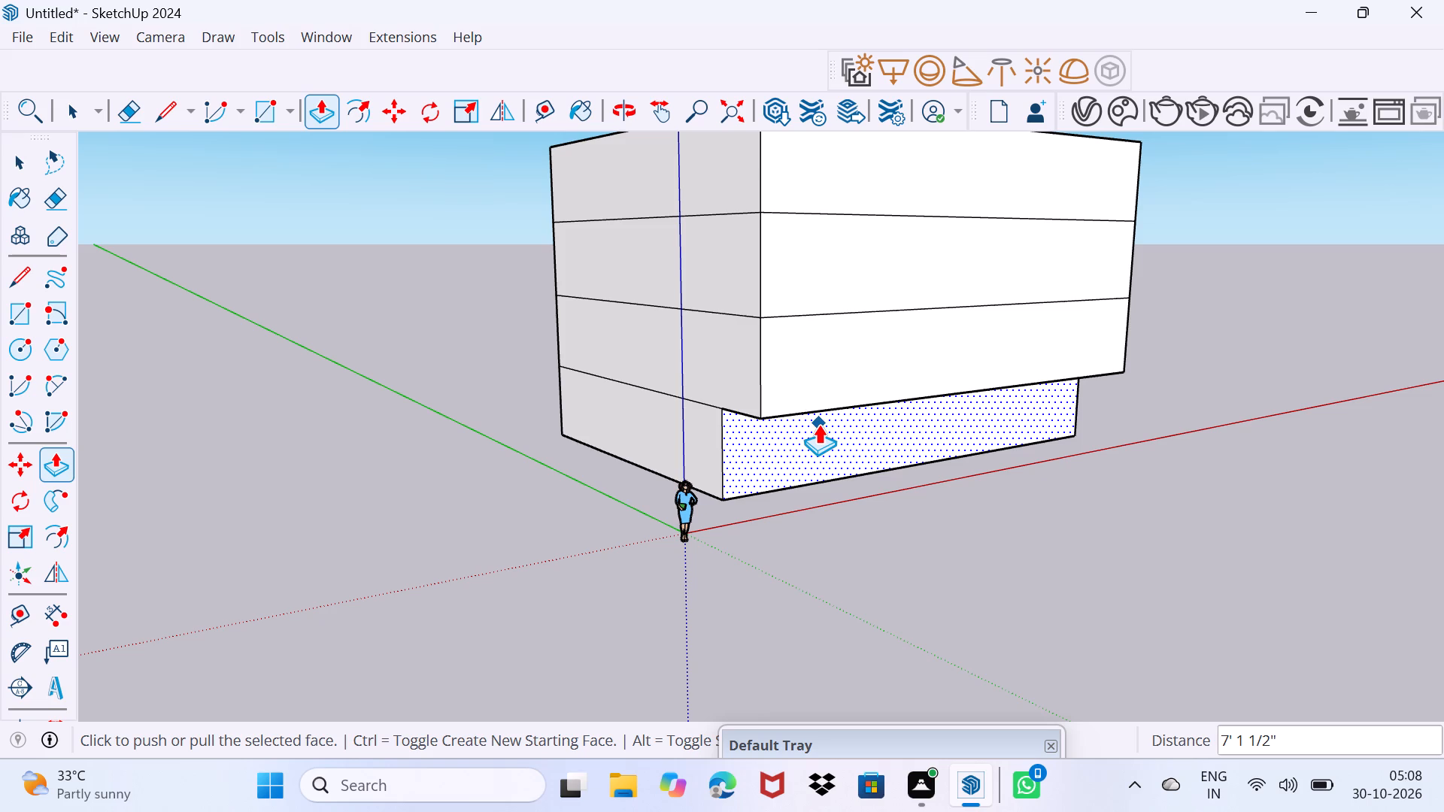
{"action": "key", "text": "space"}
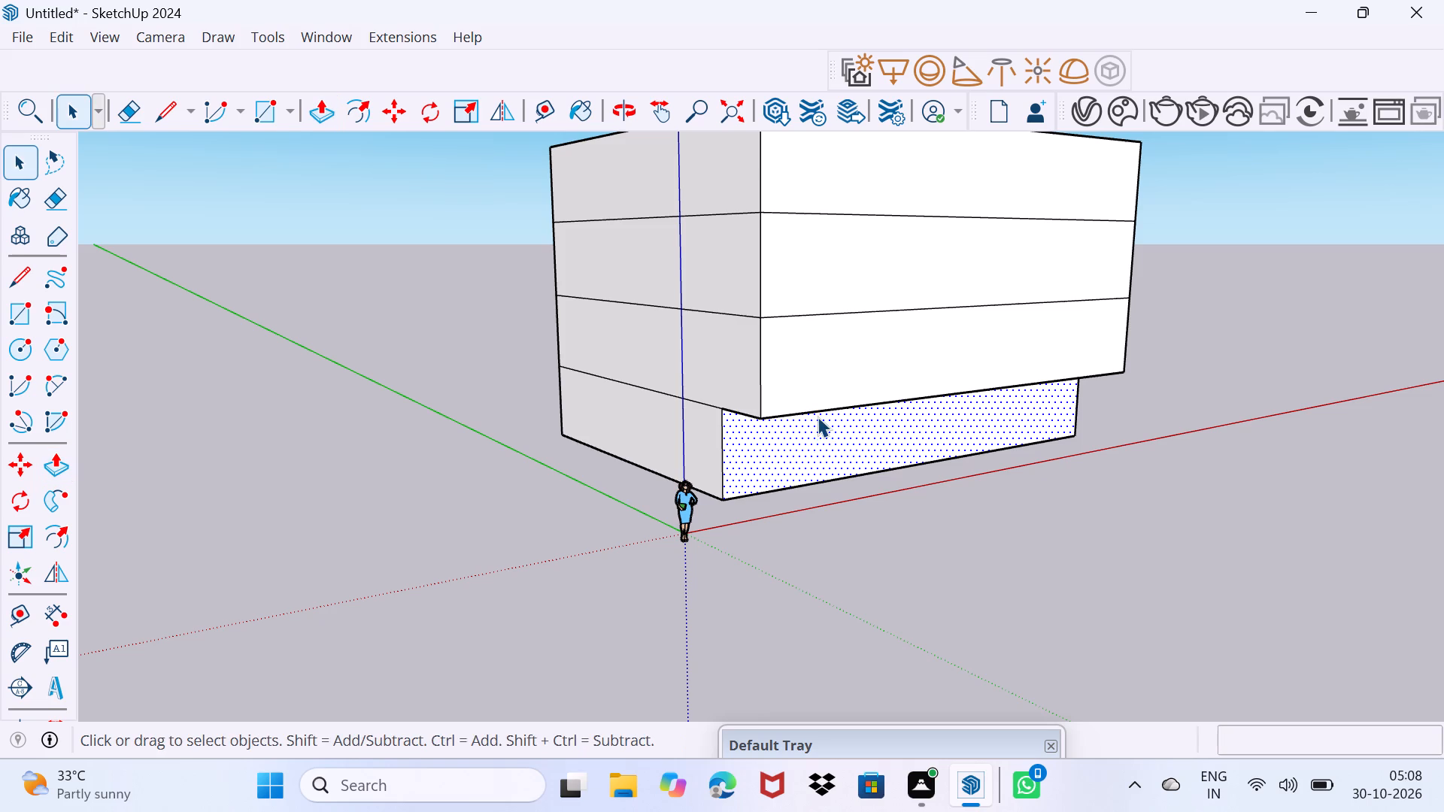
Draw a 60' by 6" rotated rectangle hanging vertically below the bottom edge of the building's rear face.
{"action": "middle_click", "coordinate": [808, 451]}
{"action": "left_click_drag", "start_coordinate": [804, 464], "coordinate": [822, 441]}
{"action": "middle_click_drag", "start_coordinate": [962, 483], "coordinate": [275, 368]}
{"action": "left_click", "coordinate": [52, 304]}
{"action": "middle_click_drag", "start_coordinate": [1023, 404], "coordinate": [404, 376]}
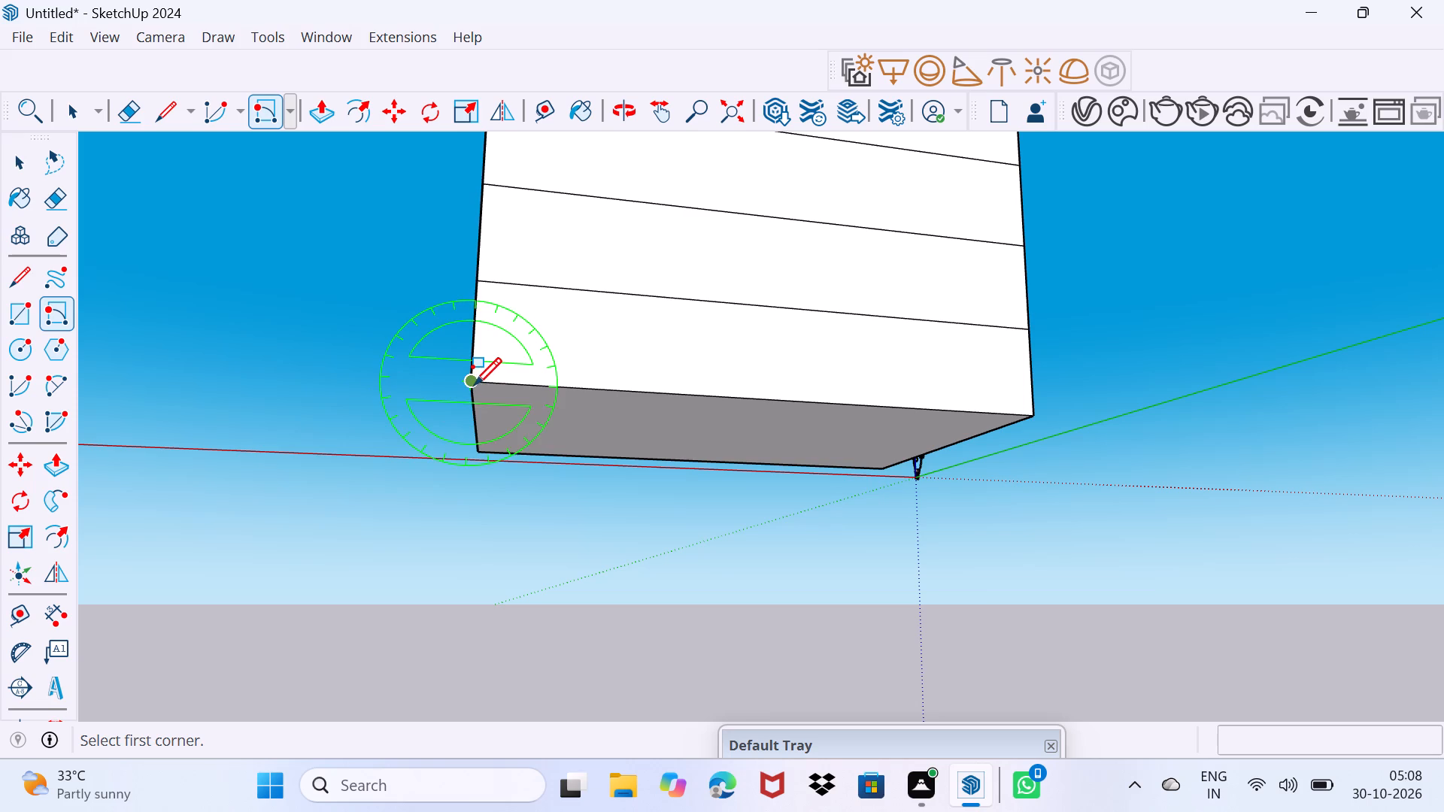
{"action": "left_click", "coordinate": [472, 389]}
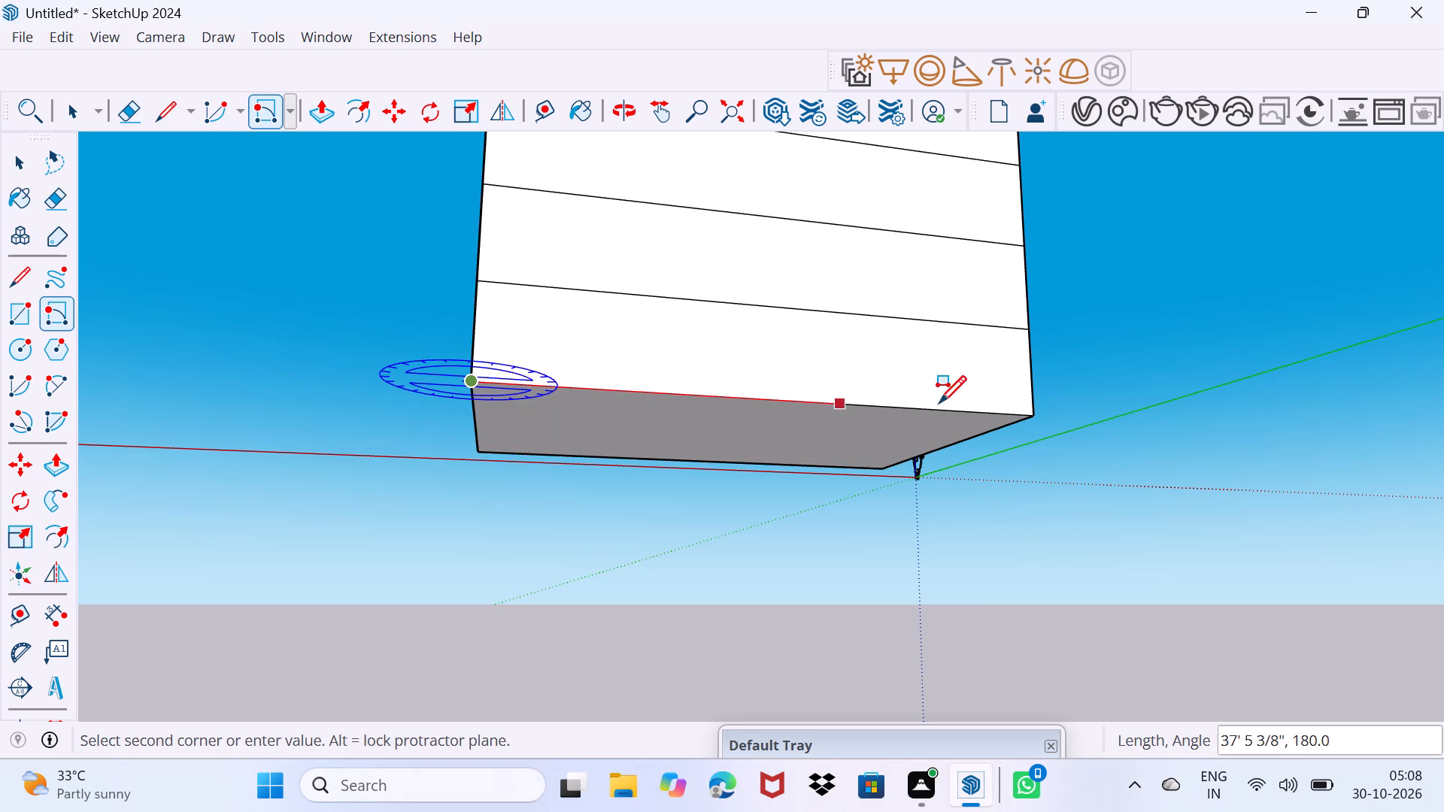
{"action": "left_click", "coordinate": [1028, 413]}
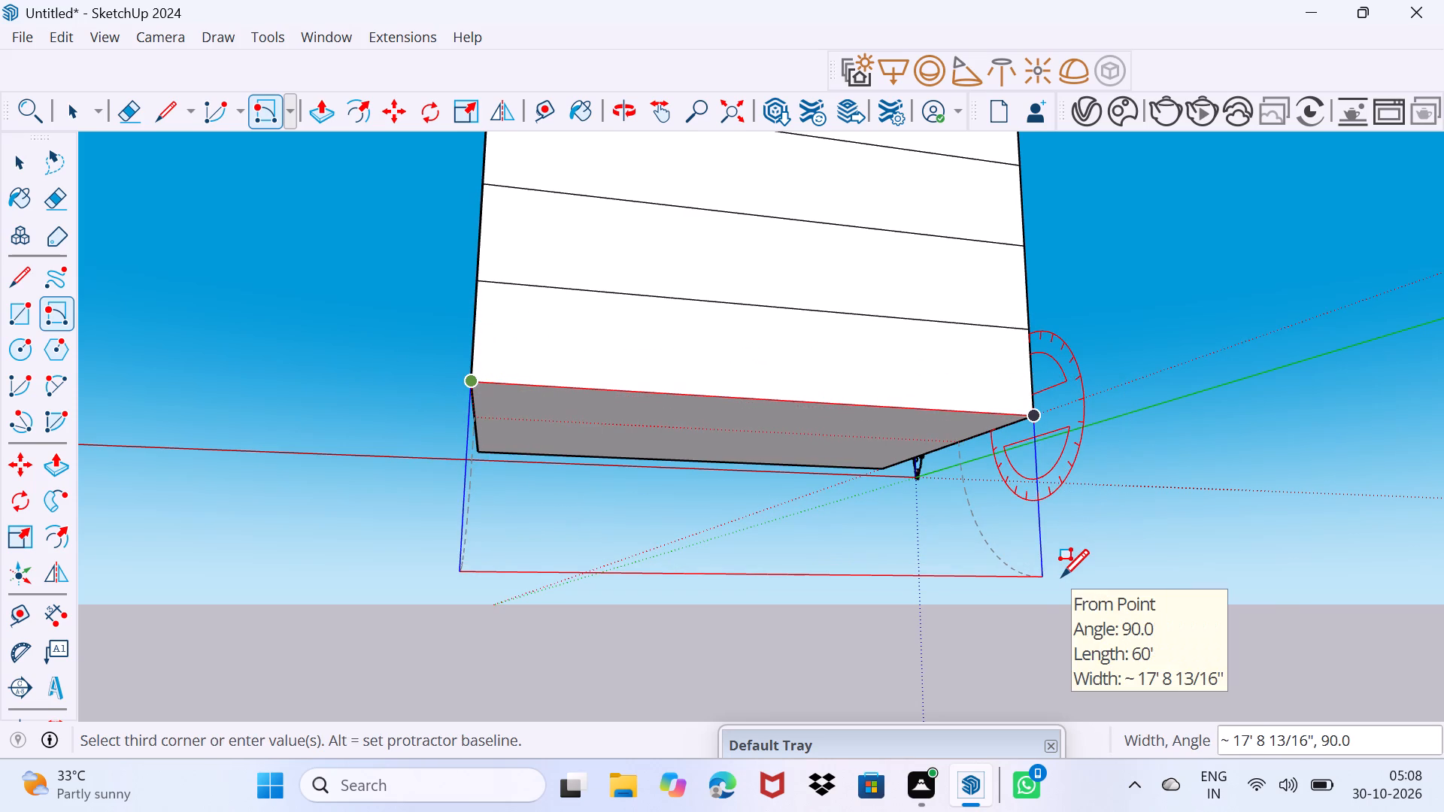
{"action": "key", "text": "6"}
{"action": "key", "text": "shift+quotedbl"}
{"action": "key", "text": "Return"}
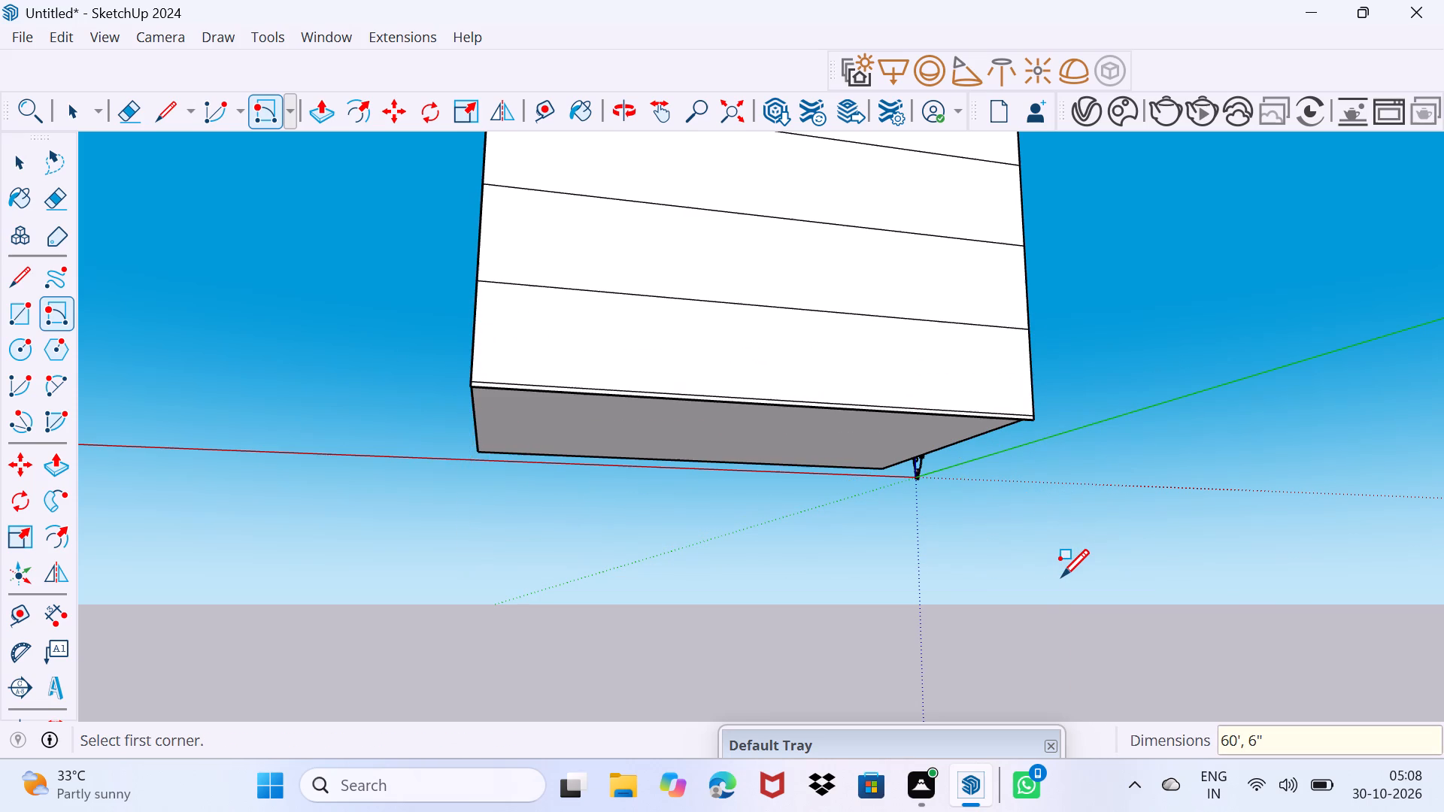
{"action": "key", "text": "space"}
Extrude the 6" strip about 60' 5" under the building so it projects beyond the recessed front as a base slab.
{"action": "scroll", "coordinate": [662, 502], "scroll_direction": "up", "scroll_amount": 3}
{"action": "middle_click_drag", "start_coordinate": [662, 504], "coordinate": [1212, 544]}
{"action": "scroll", "coordinate": [1232, 476], "scroll_direction": "up", "scroll_amount": 2}
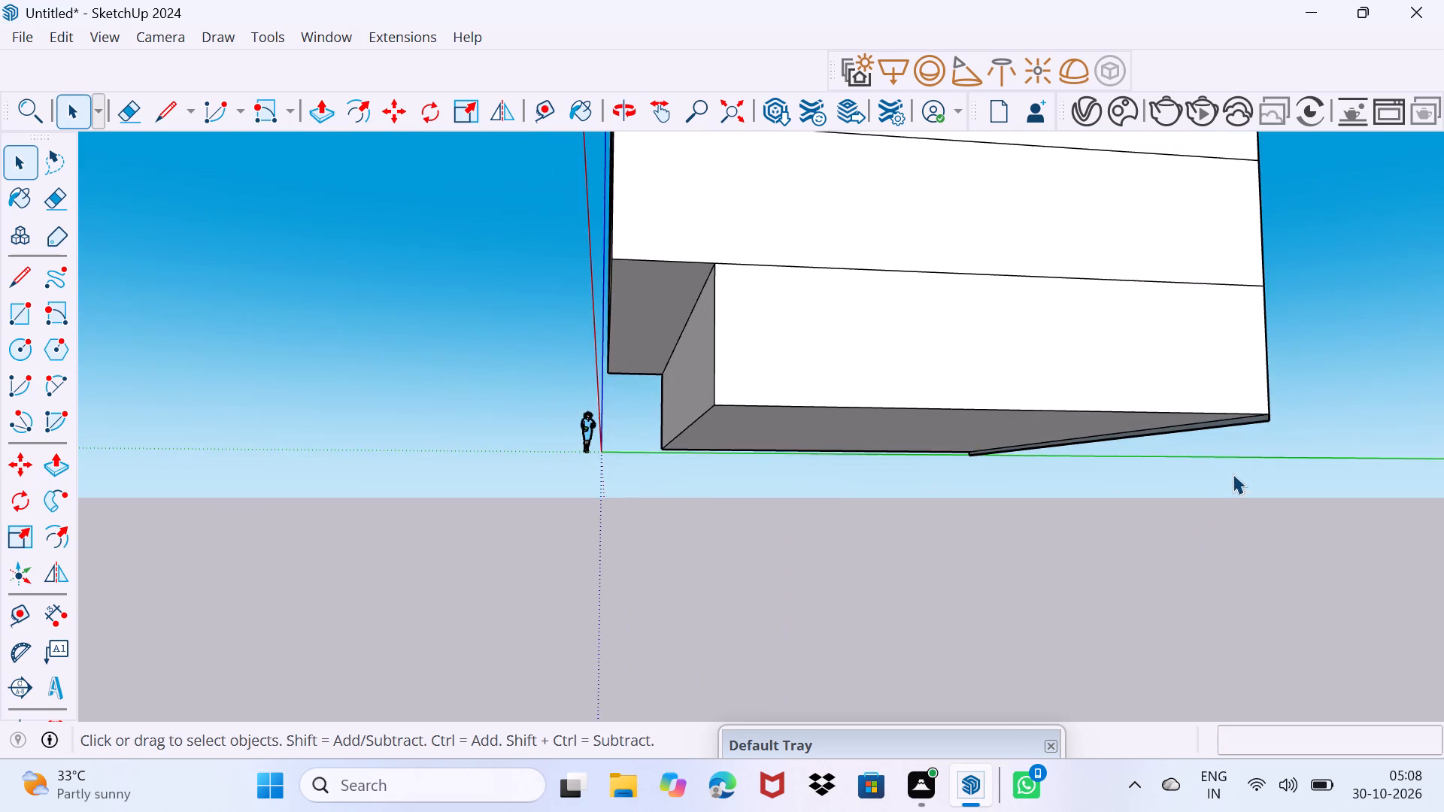
{"action": "scroll", "coordinate": [1233, 474], "scroll_direction": "up", "scroll_amount": 4}
{"action": "left_click", "coordinate": [1290, 377]}
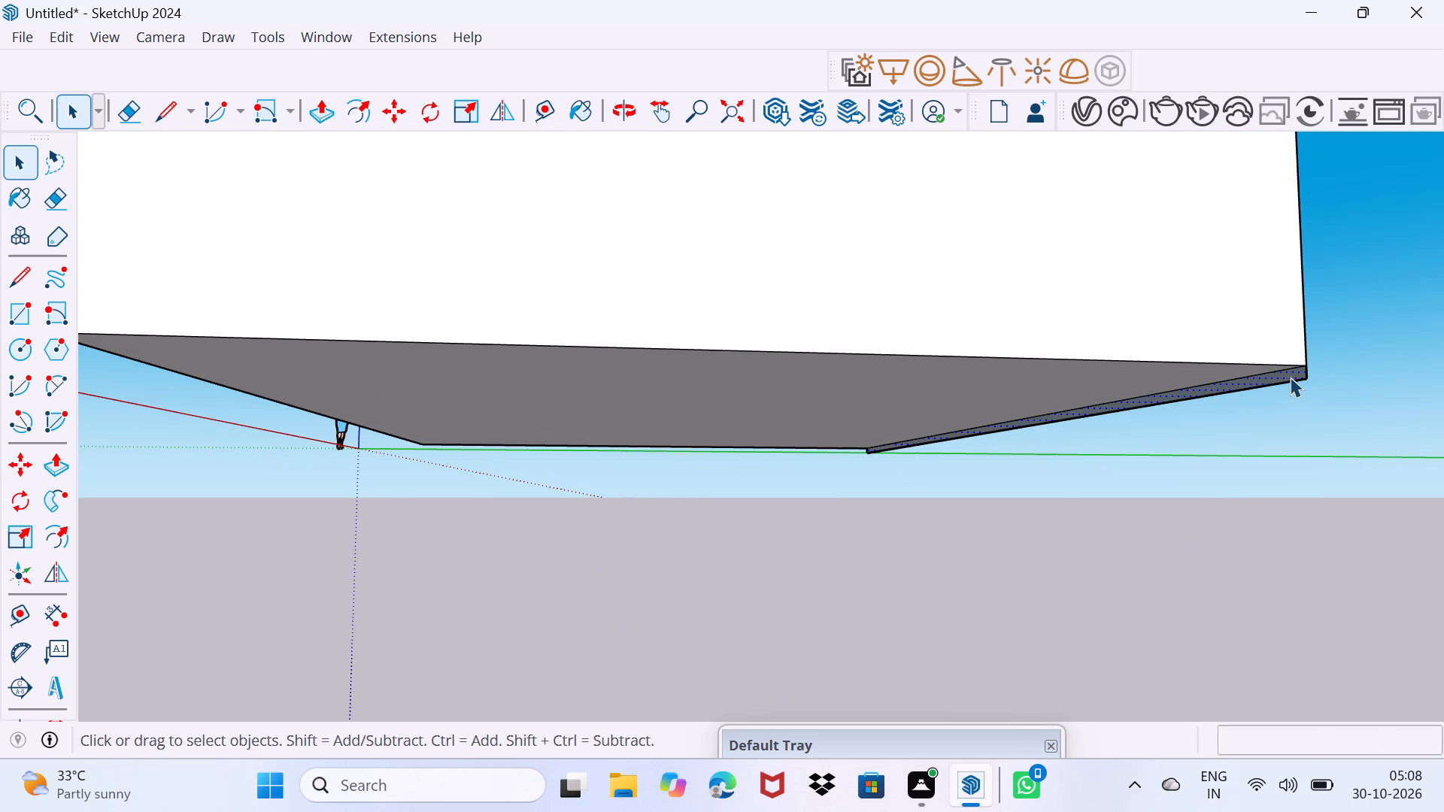
{"action": "key", "text": "p"}
{"action": "left_click", "coordinate": [1290, 377]}
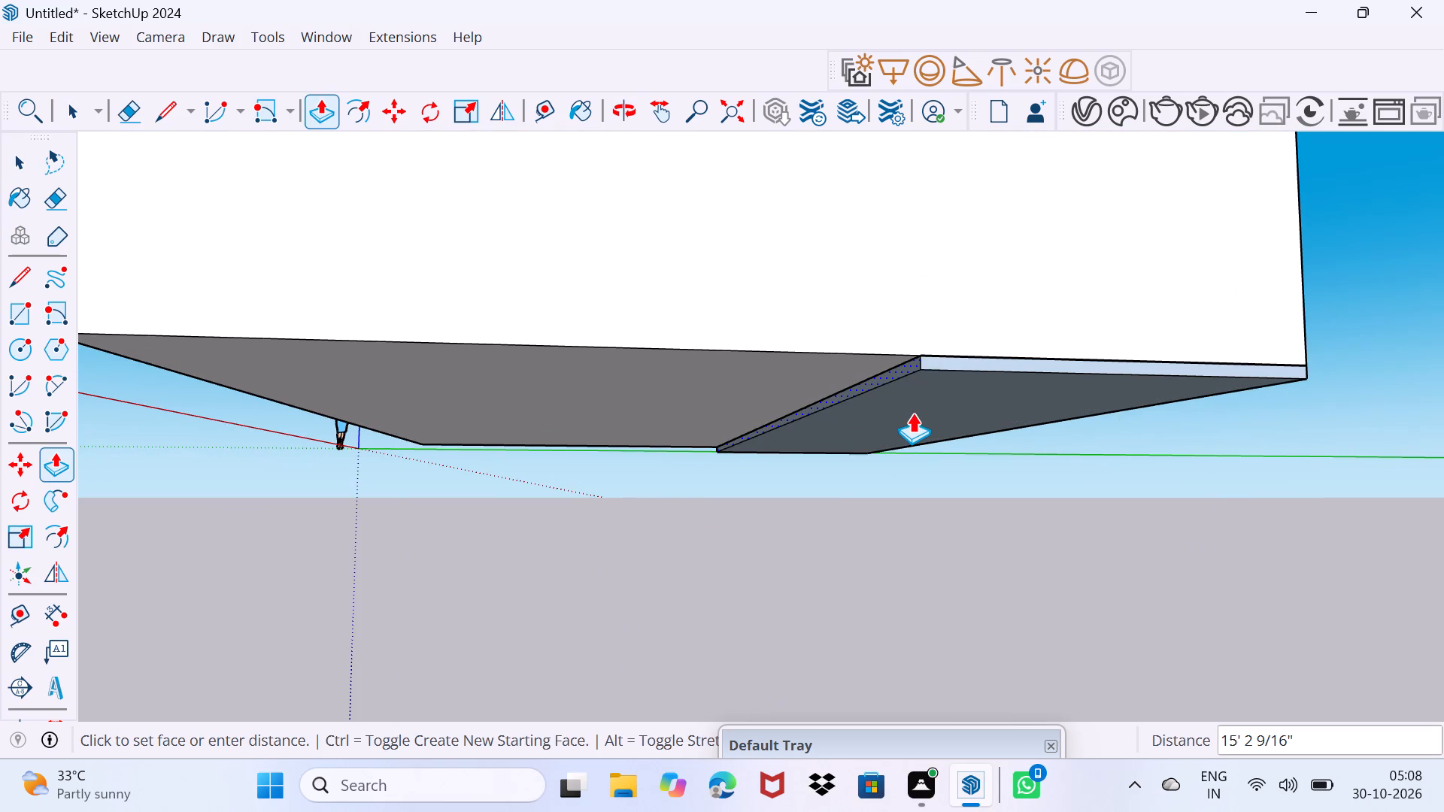
{"action": "scroll", "coordinate": [751, 419], "scroll_direction": "down", "scroll_amount": 8}
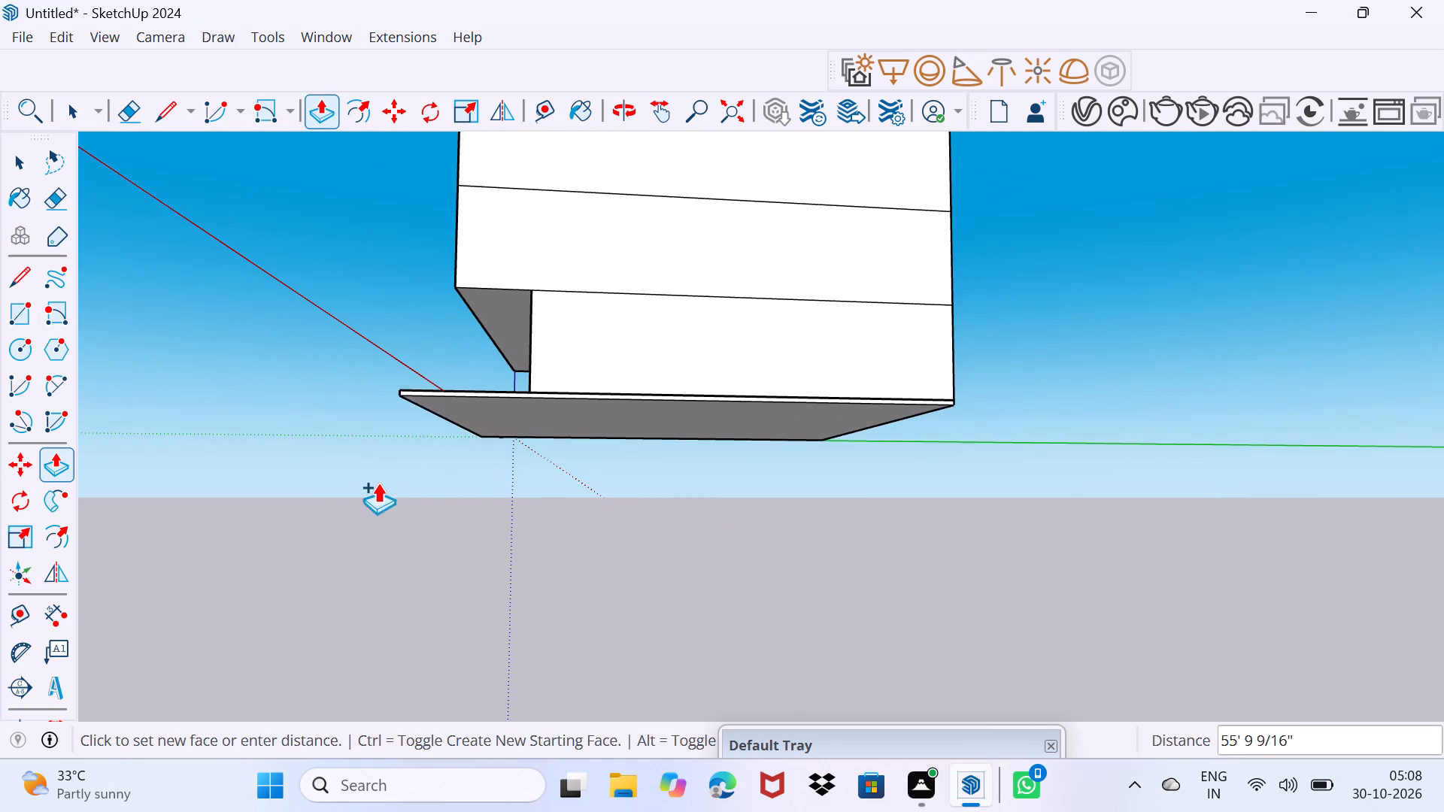
{"action": "left_click", "coordinate": [336, 483]}
{"action": "middle_click_drag", "start_coordinate": [314, 444], "coordinate": [509, 541]}
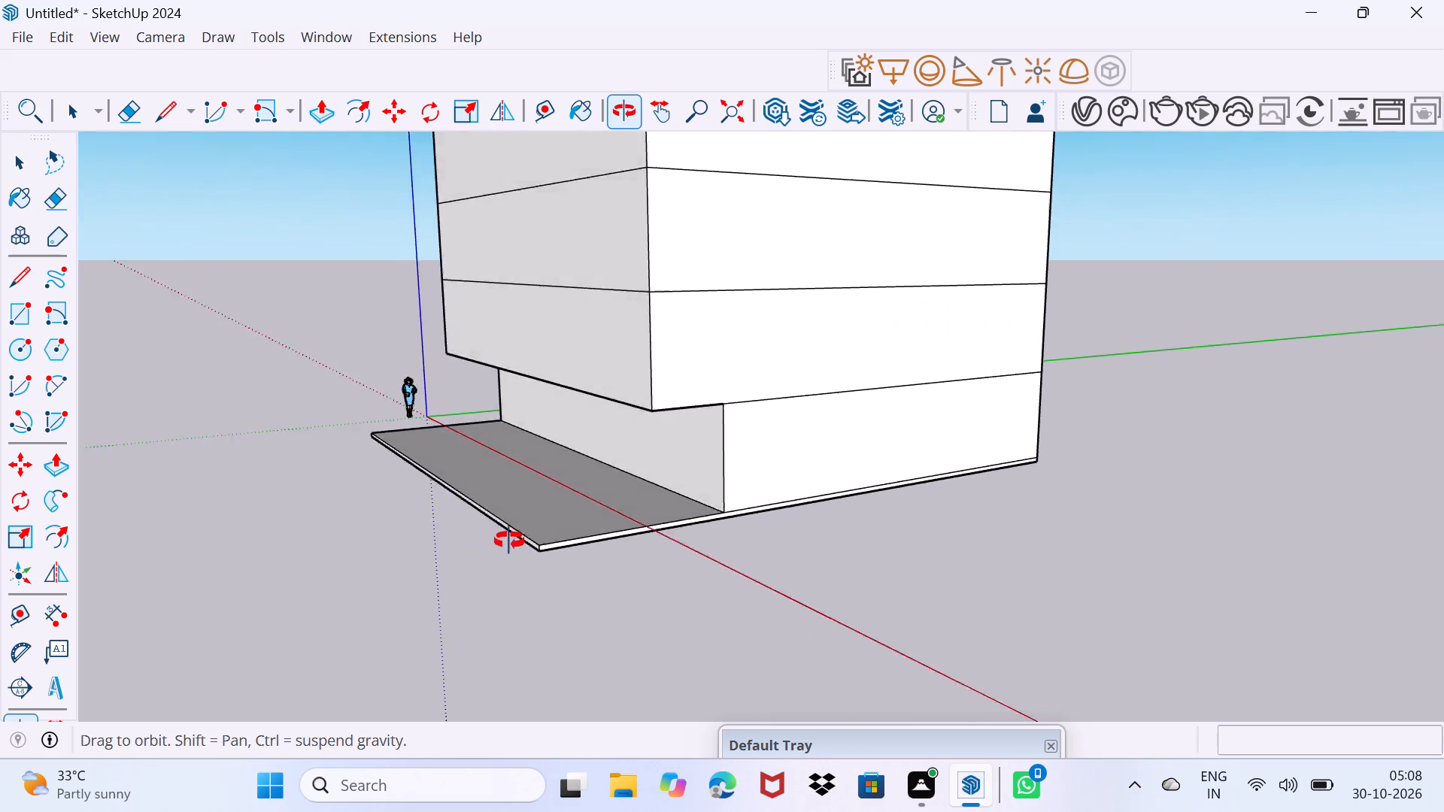
{"action": "middle_click_drag", "start_coordinate": [509, 541], "coordinate": [716, 538]}
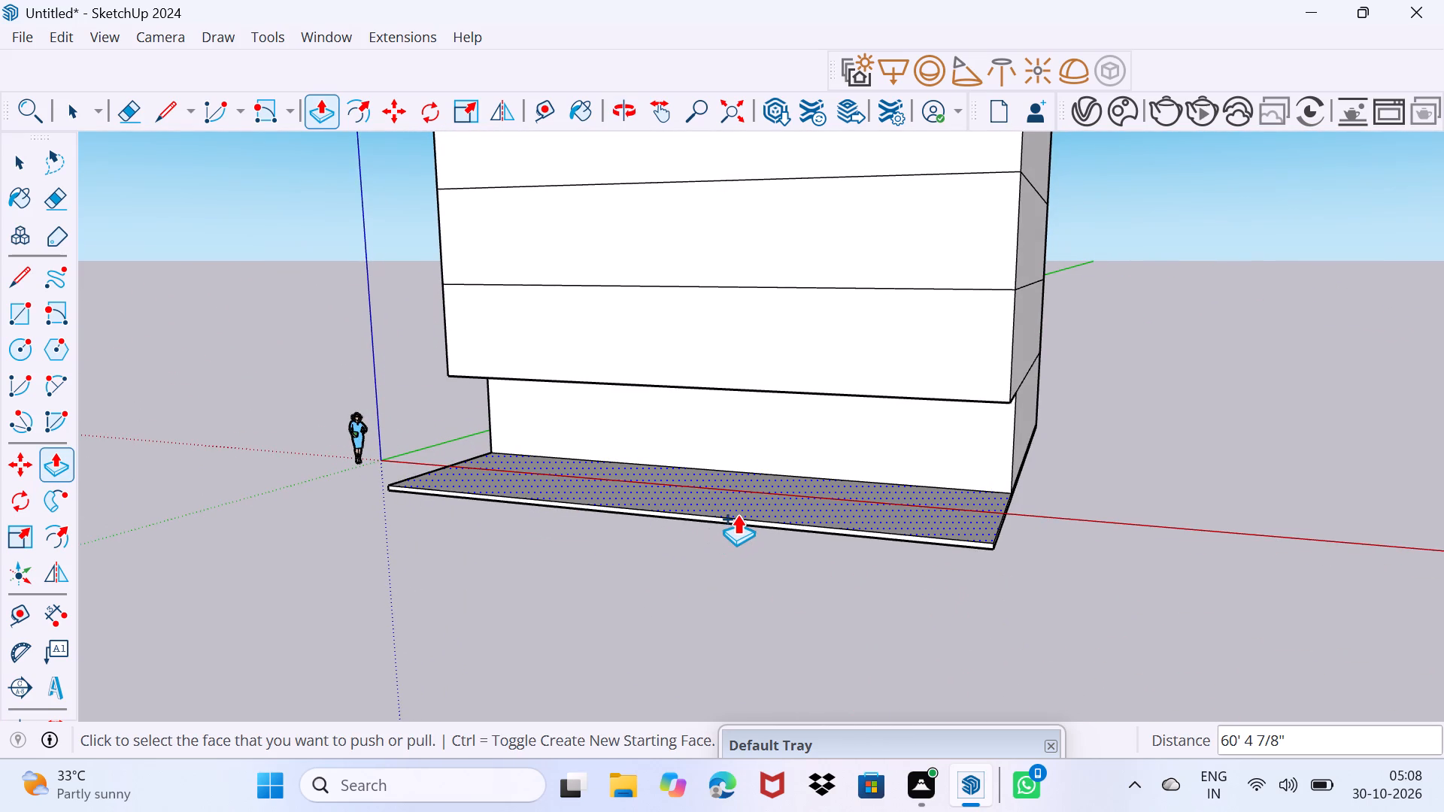
{"action": "key", "text": "space"}
Thicken the base slab by pulling its underside down about 8" with Push/Pull.
{"action": "middle_click_drag", "start_coordinate": [954, 544], "coordinate": [648, 432]}
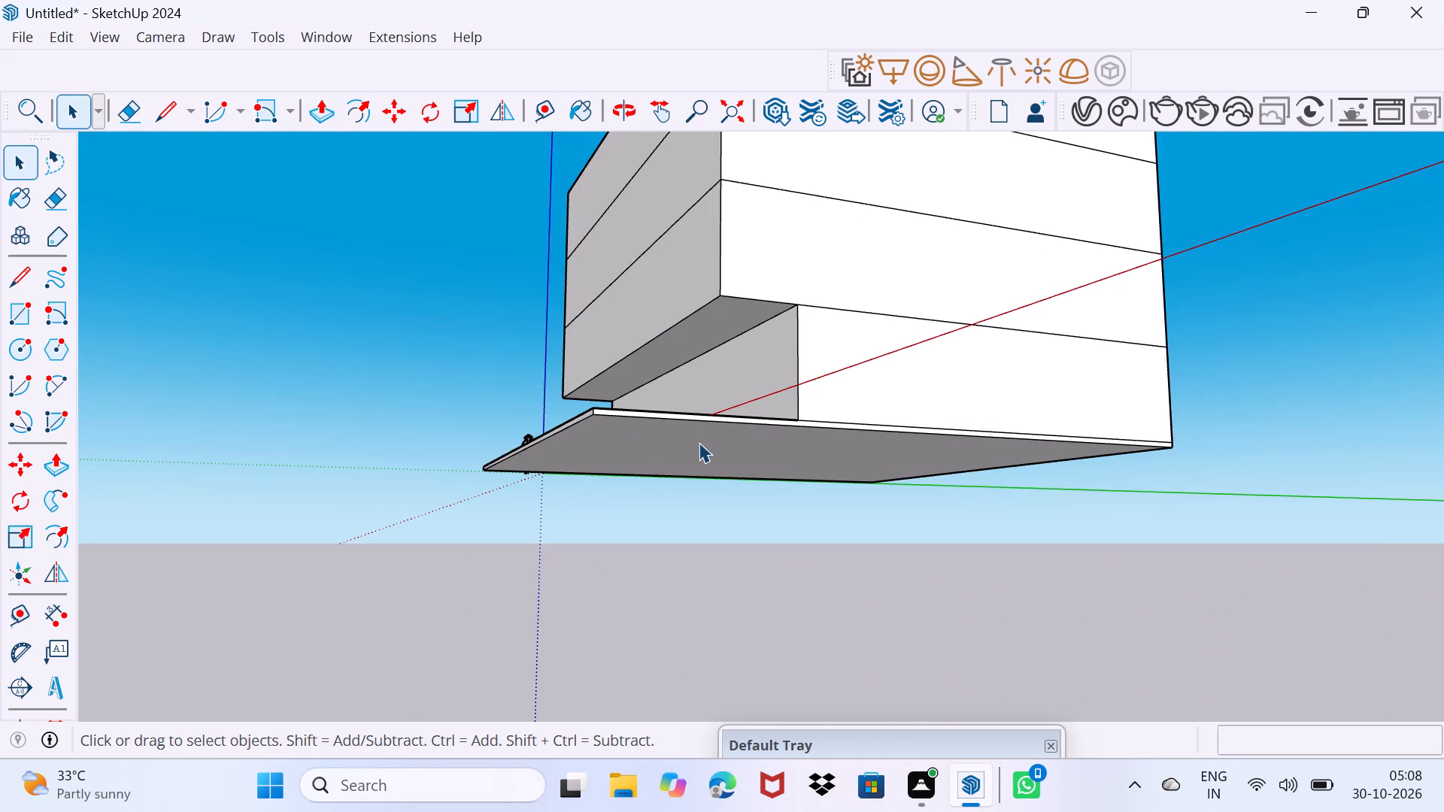
{"action": "left_click", "coordinate": [699, 442]}
{"action": "key", "text": "p"}
{"action": "left_click", "coordinate": [699, 442]}
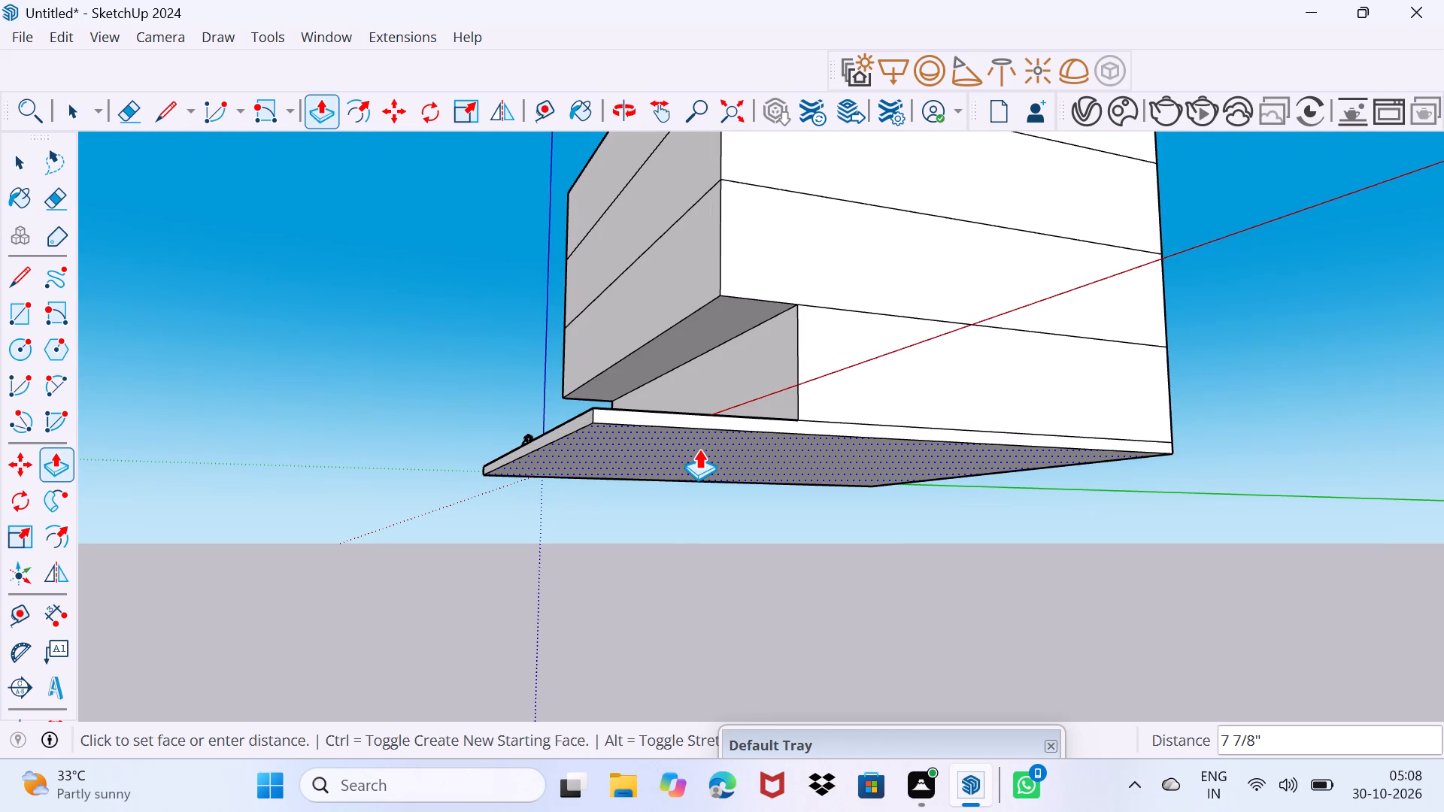
{"action": "left_click", "coordinate": [699, 449]}
{"action": "key", "text": "space"}
{"action": "left_click_drag", "start_coordinate": [684, 477], "coordinate": [700, 462]}
{"action": "middle_click_drag", "start_coordinate": [651, 447], "coordinate": [911, 568]}
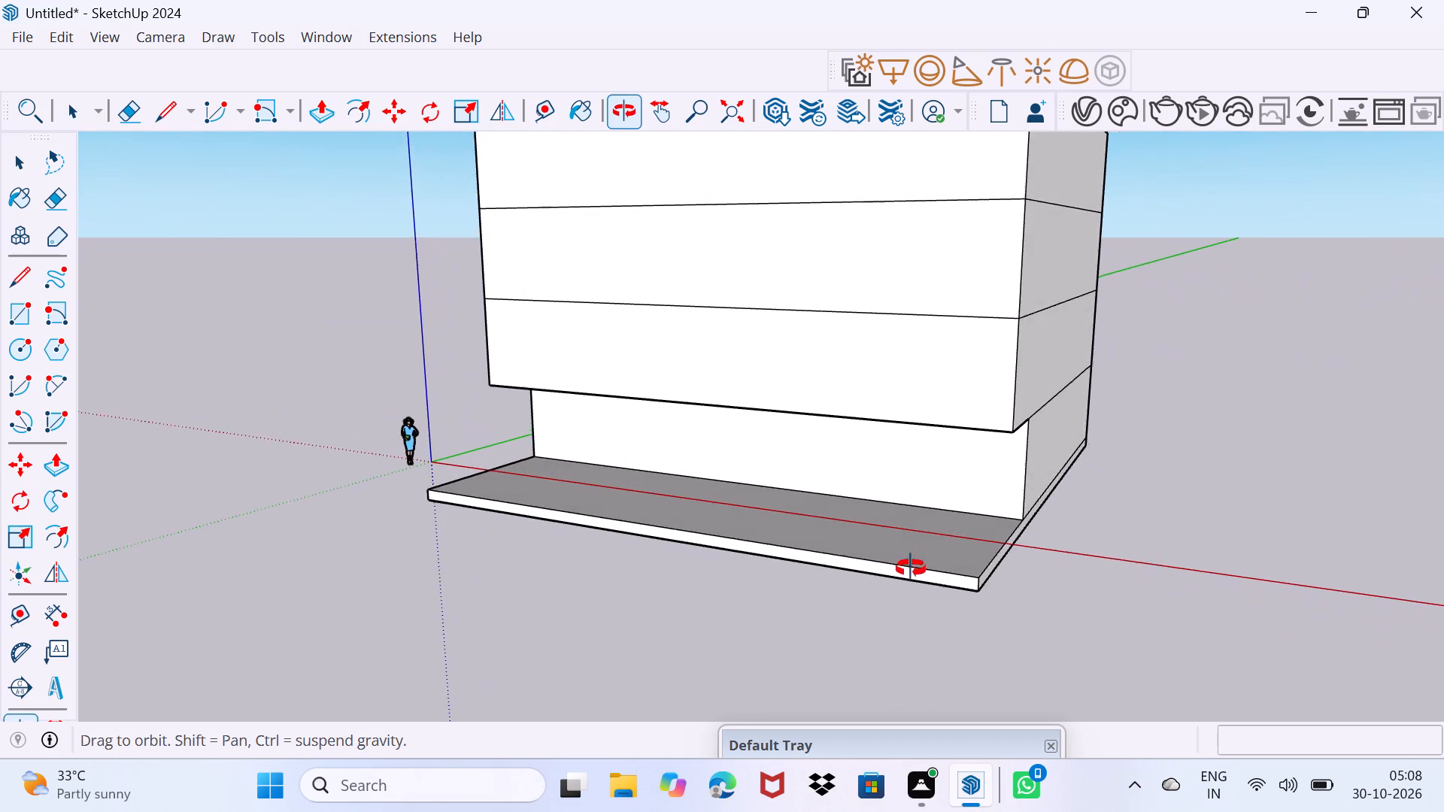
{"action": "middle_click_drag", "start_coordinate": [911, 568], "coordinate": [908, 568]}
Draw a 30' vertical line down the upper storeys' front face, dividing it into a wide and a narrow bay.
{"action": "scroll", "coordinate": [563, 497], "scroll_direction": "up", "scroll_amount": 1}
{"action": "middle_click_drag", "start_coordinate": [554, 499], "coordinate": [711, 480]}
{"action": "middle_click_drag", "start_coordinate": [961, 362], "coordinate": [674, 388]}
{"action": "middle_click_drag", "start_coordinate": [672, 444], "coordinate": [824, 402]}
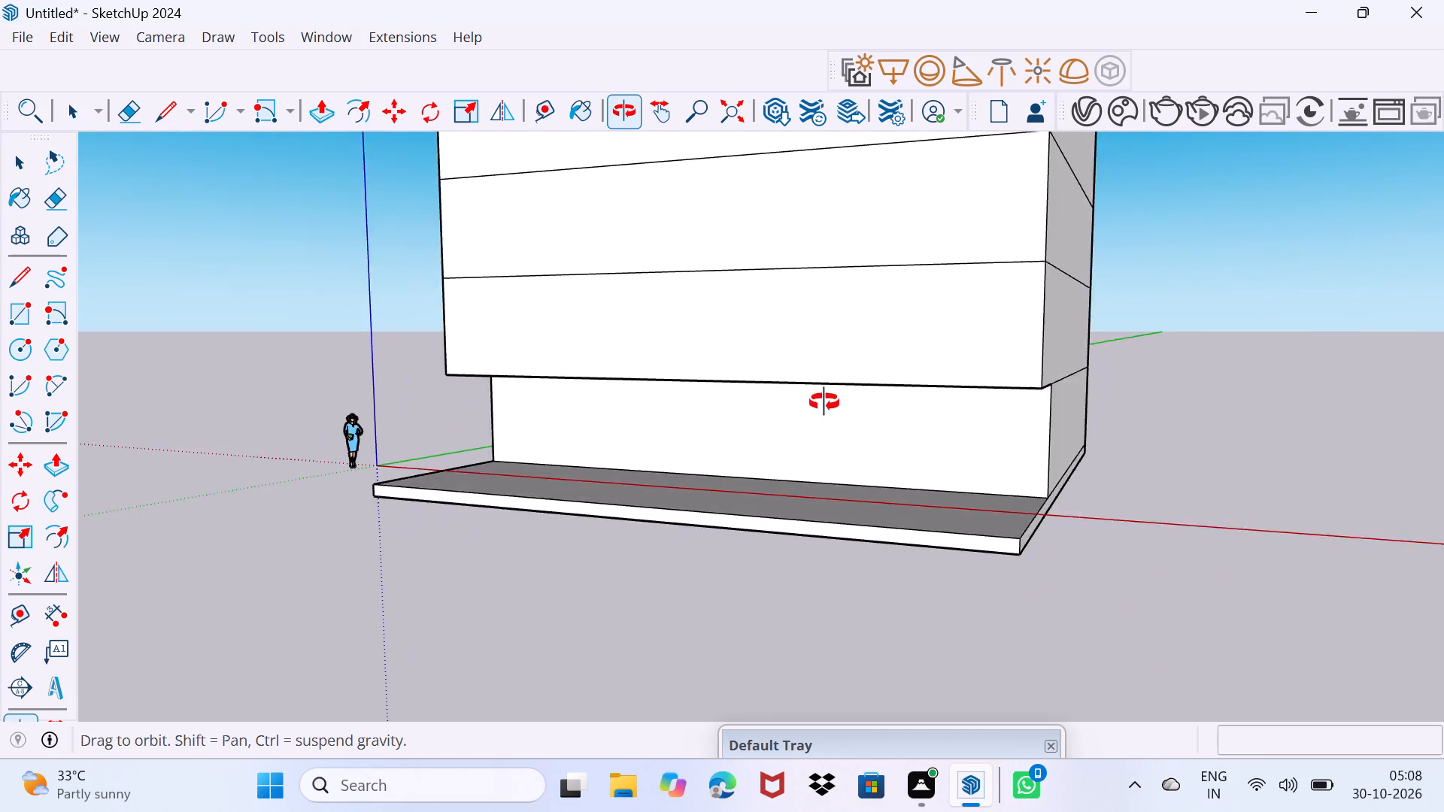
{"action": "middle_click_drag", "start_coordinate": [824, 402], "coordinate": [823, 379]}
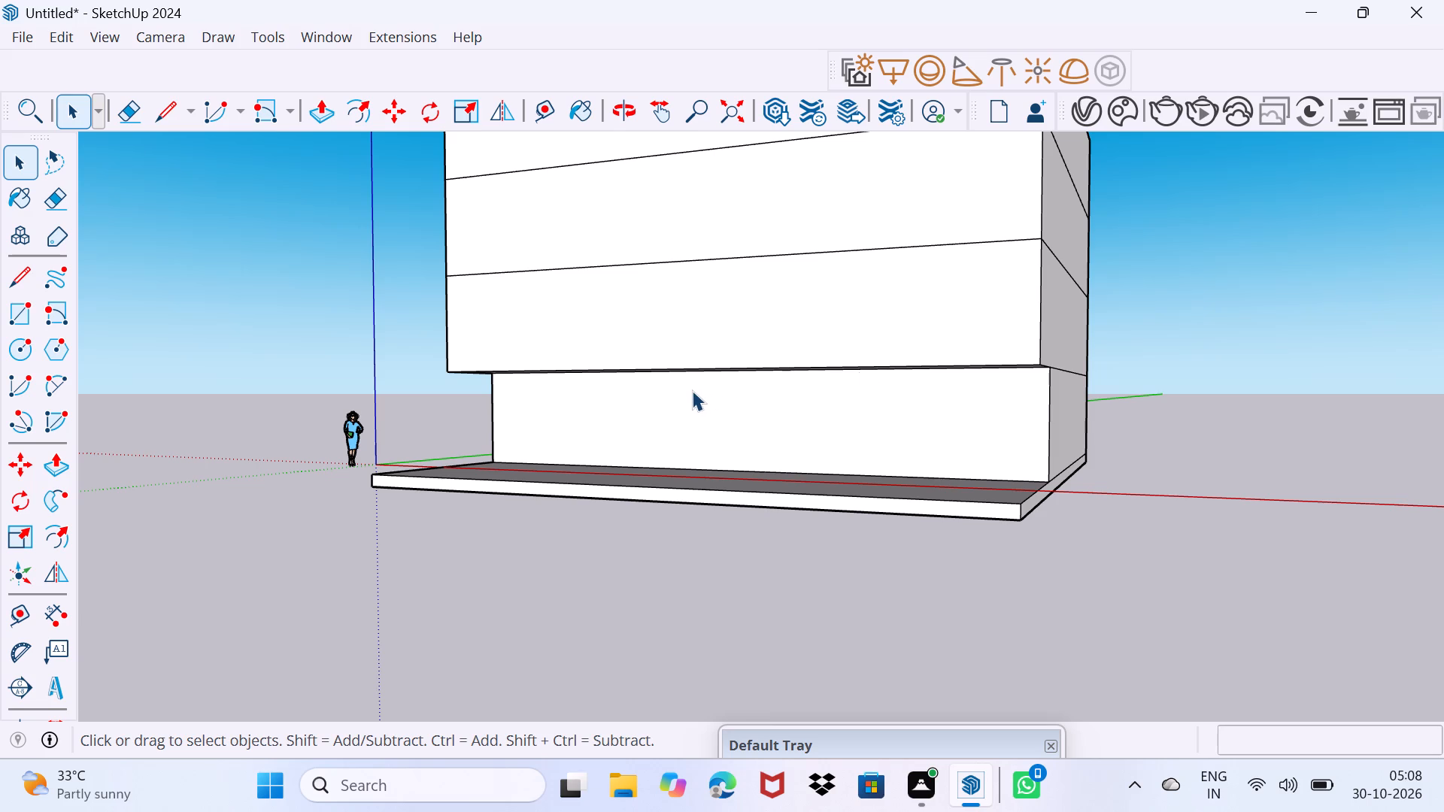
{"action": "scroll", "coordinate": [692, 390], "scroll_direction": "down", "scroll_amount": 4}
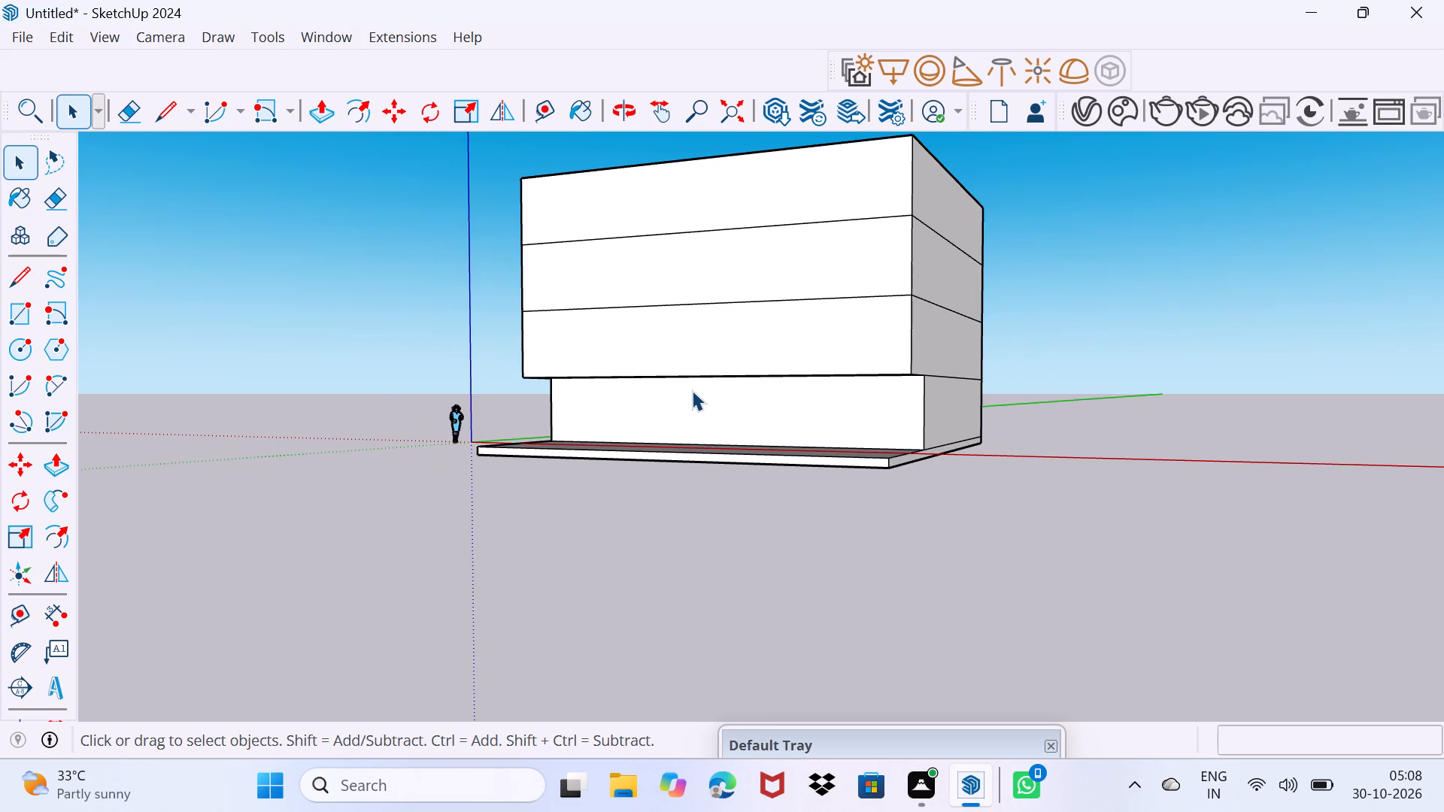
{"action": "middle_click_drag", "start_coordinate": [673, 383], "coordinate": [769, 398]}
{"action": "key", "text": "l"}
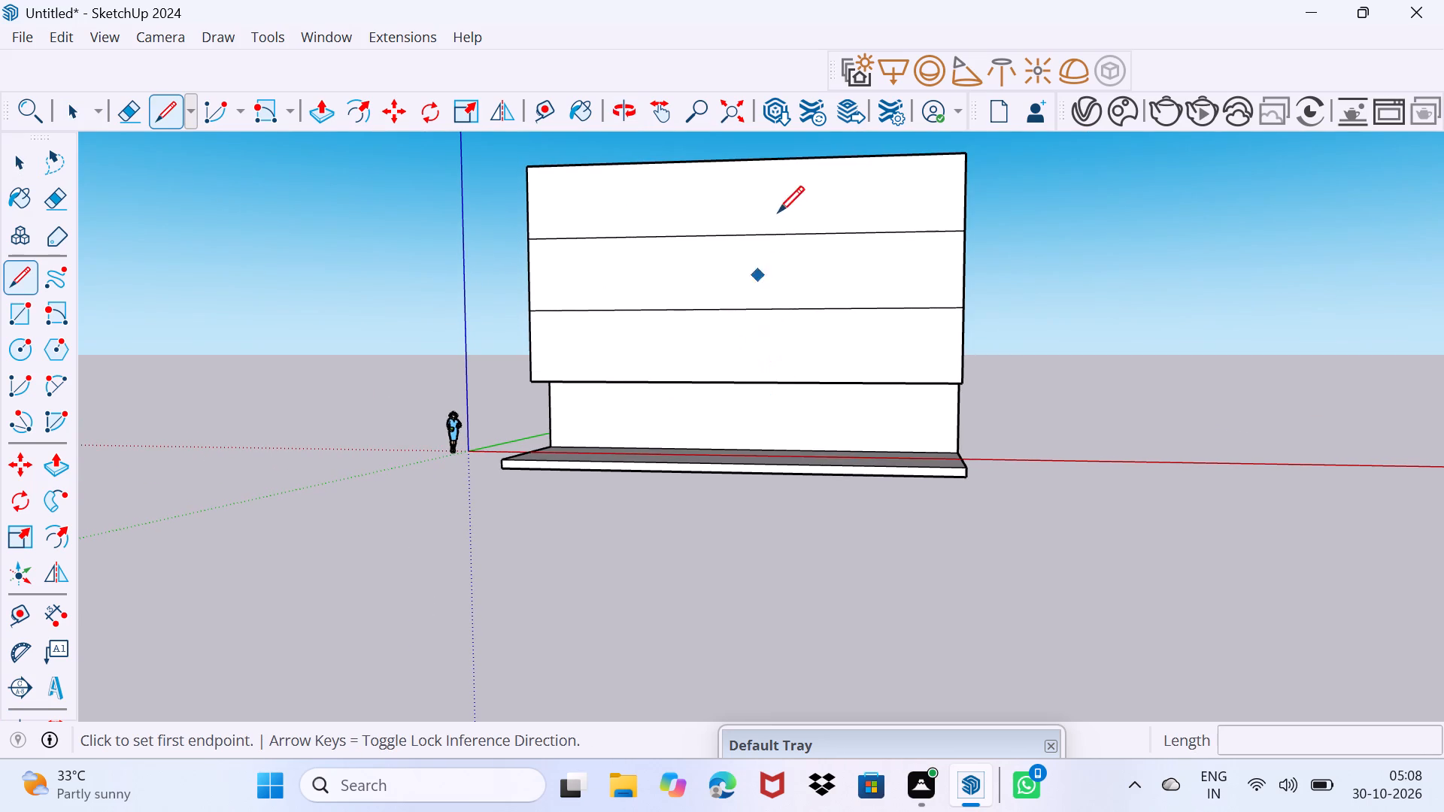
{"action": "left_click", "coordinate": [790, 162]}
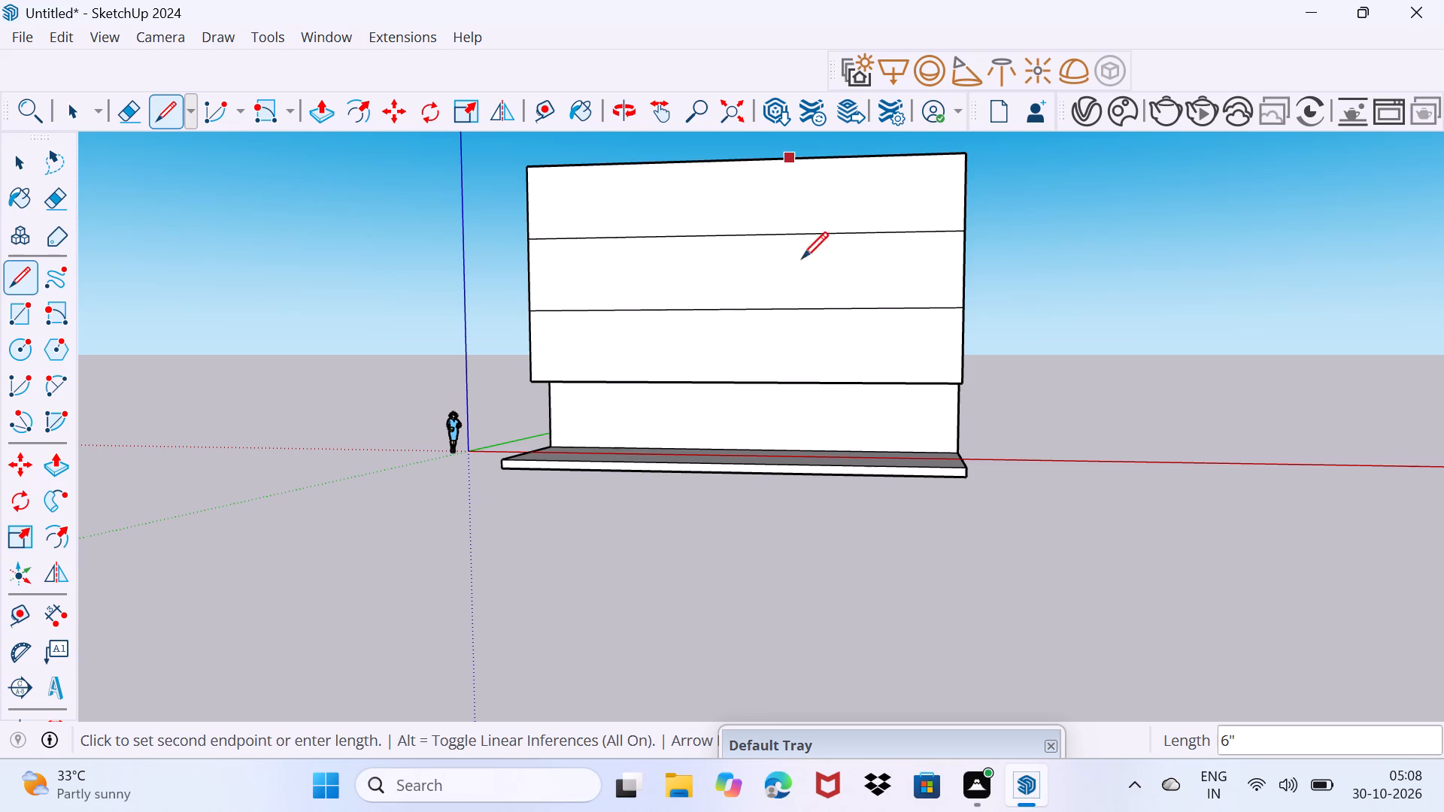
{"action": "left_click", "coordinate": [787, 384]}
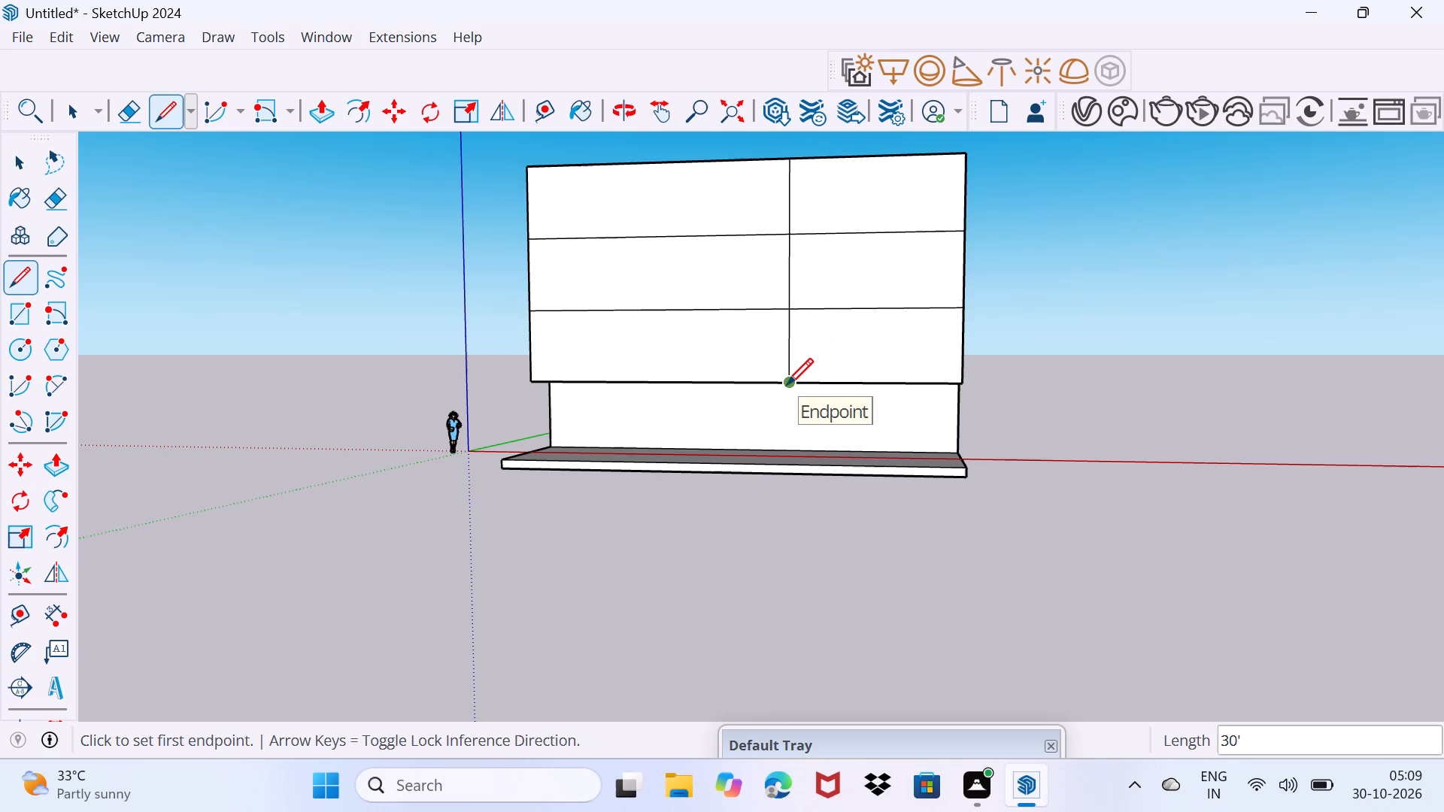
Push the wide front bays of the top two storeys inward about 8' 5 11/16".
{"action": "middle_click_drag", "start_coordinate": [626, 351], "coordinate": [785, 401]}
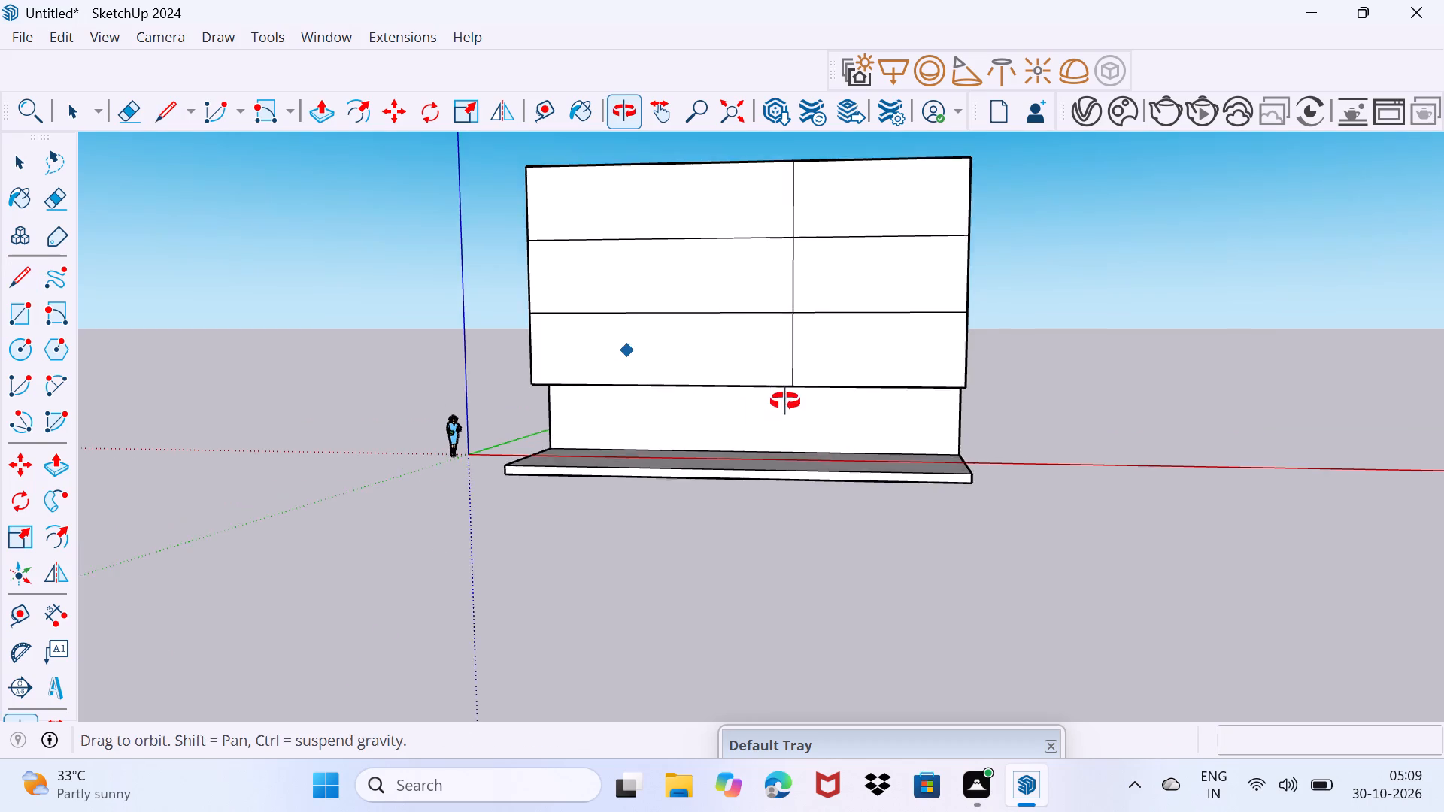
{"action": "middle_click_drag", "start_coordinate": [785, 401], "coordinate": [808, 401]}
{"action": "key", "text": "space"}
{"action": "left_click", "coordinate": [703, 225]}
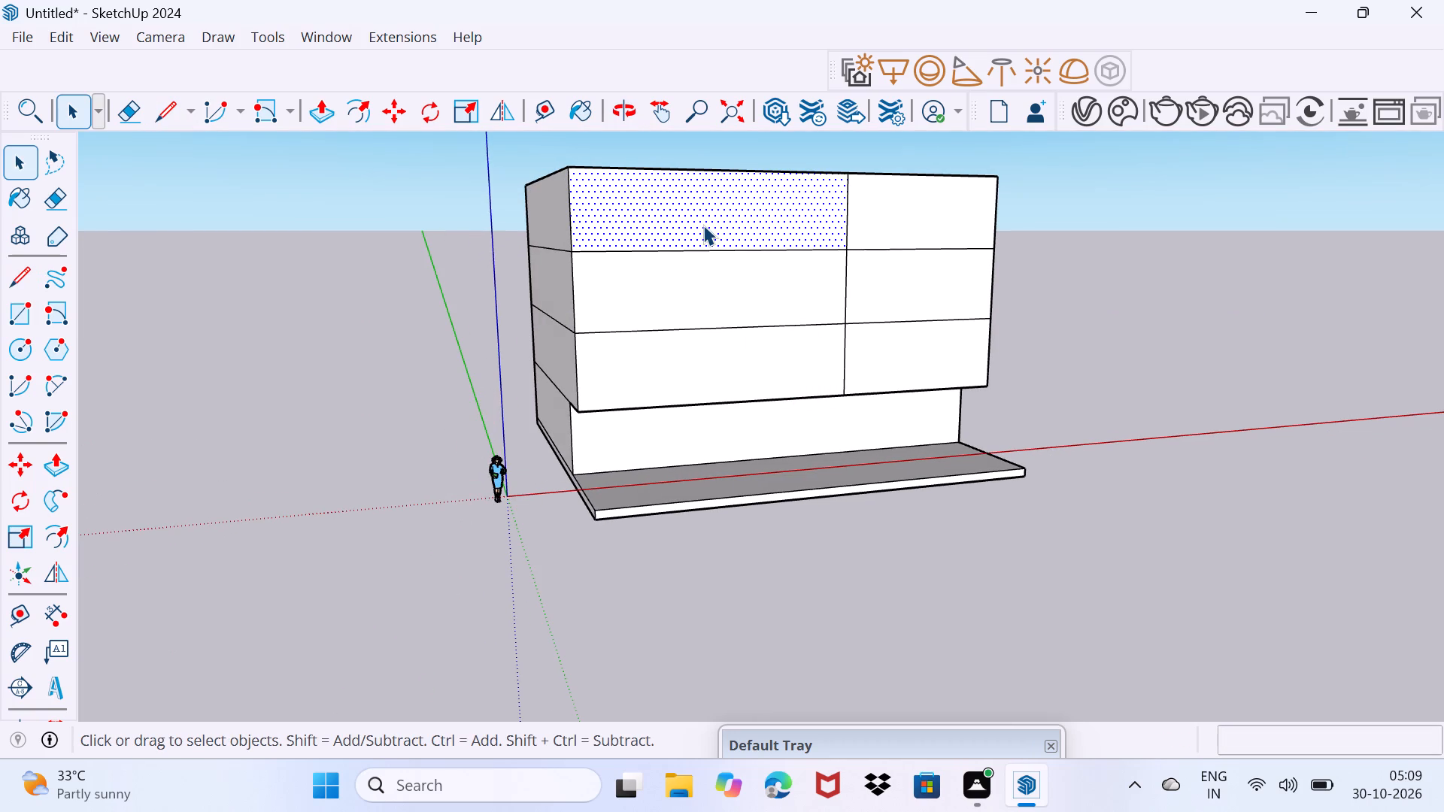
{"action": "key", "text": "p"}
{"action": "left_click", "coordinate": [703, 225]}
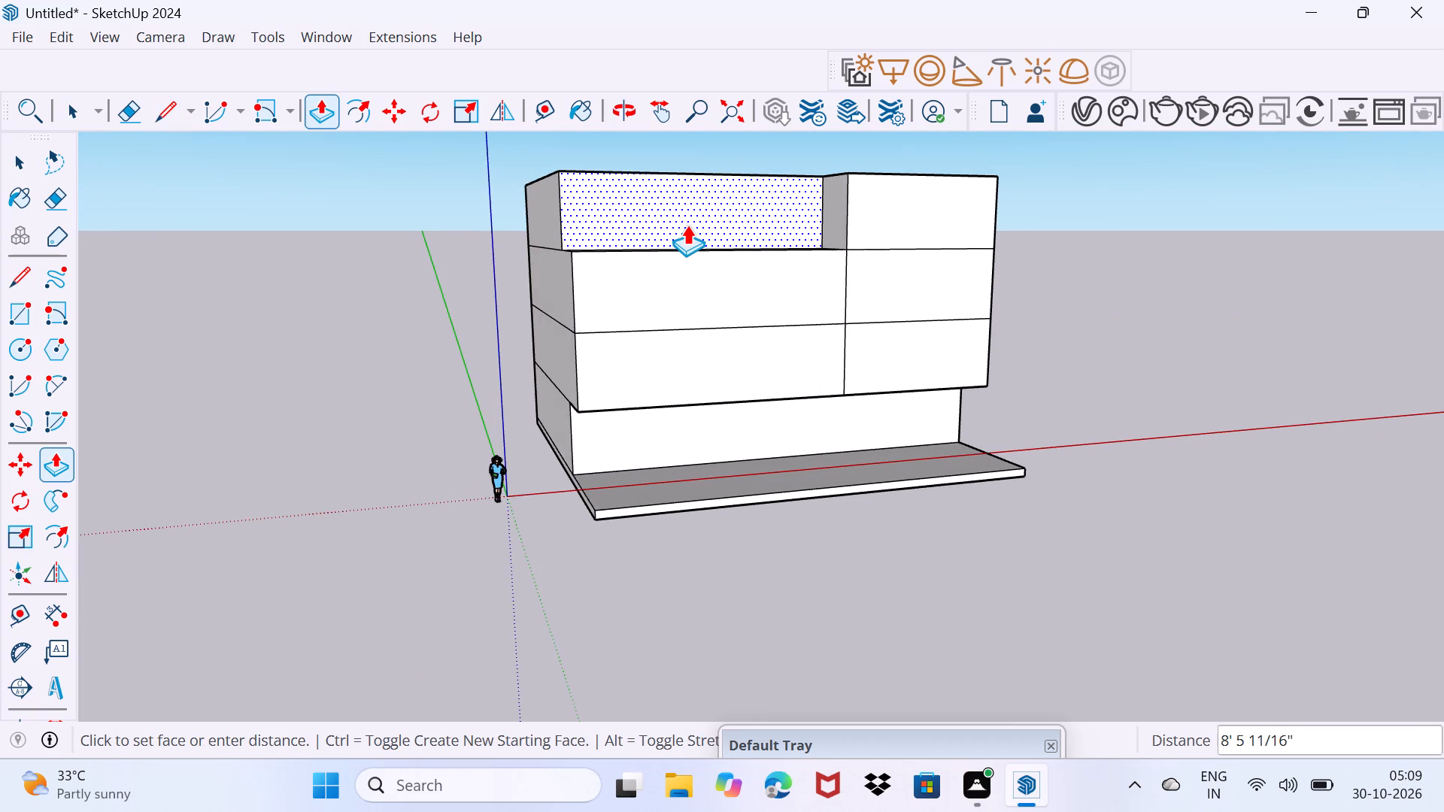
{"action": "left_click", "coordinate": [687, 225]}
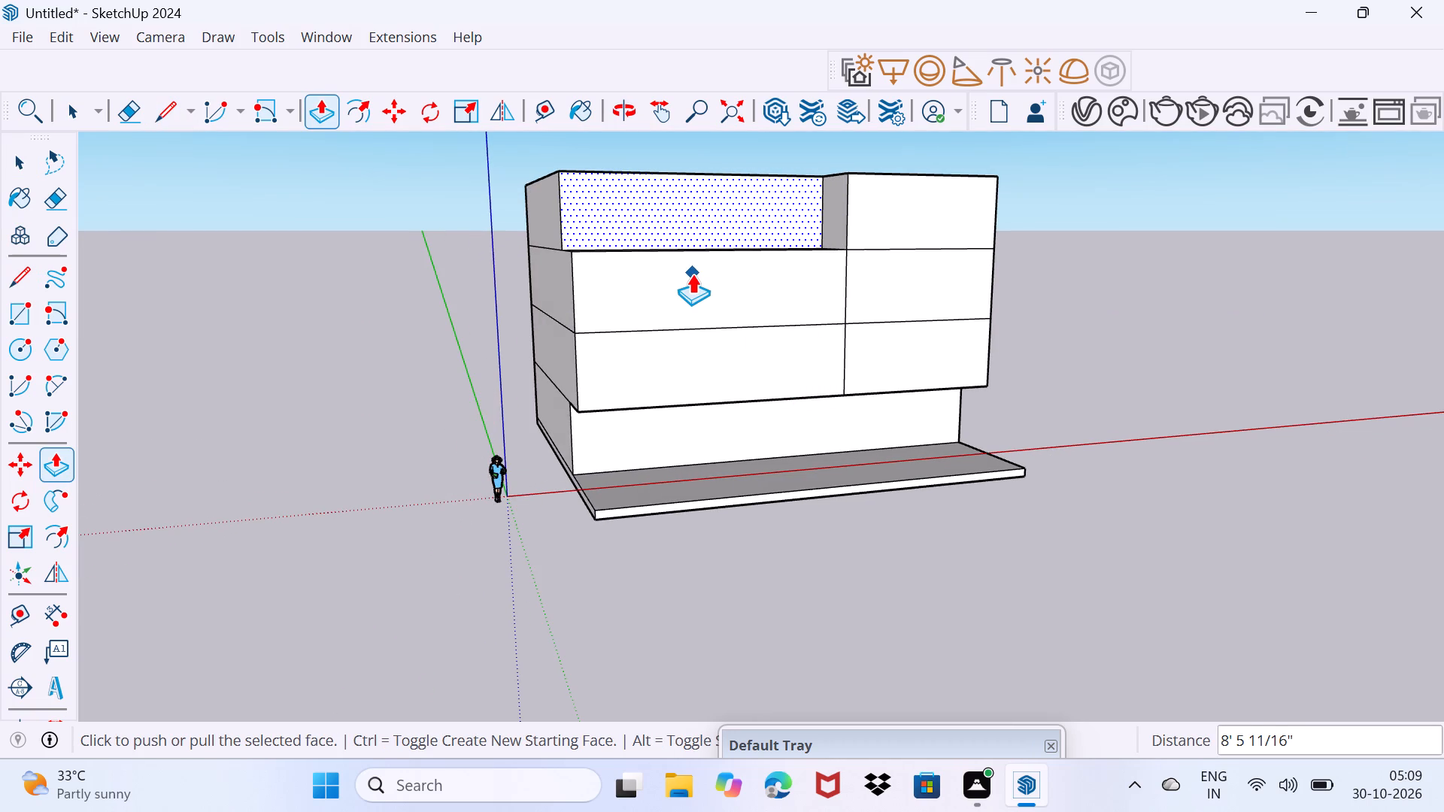
{"action": "key", "text": "Escape"}
{"action": "left_click", "coordinate": [668, 295]}
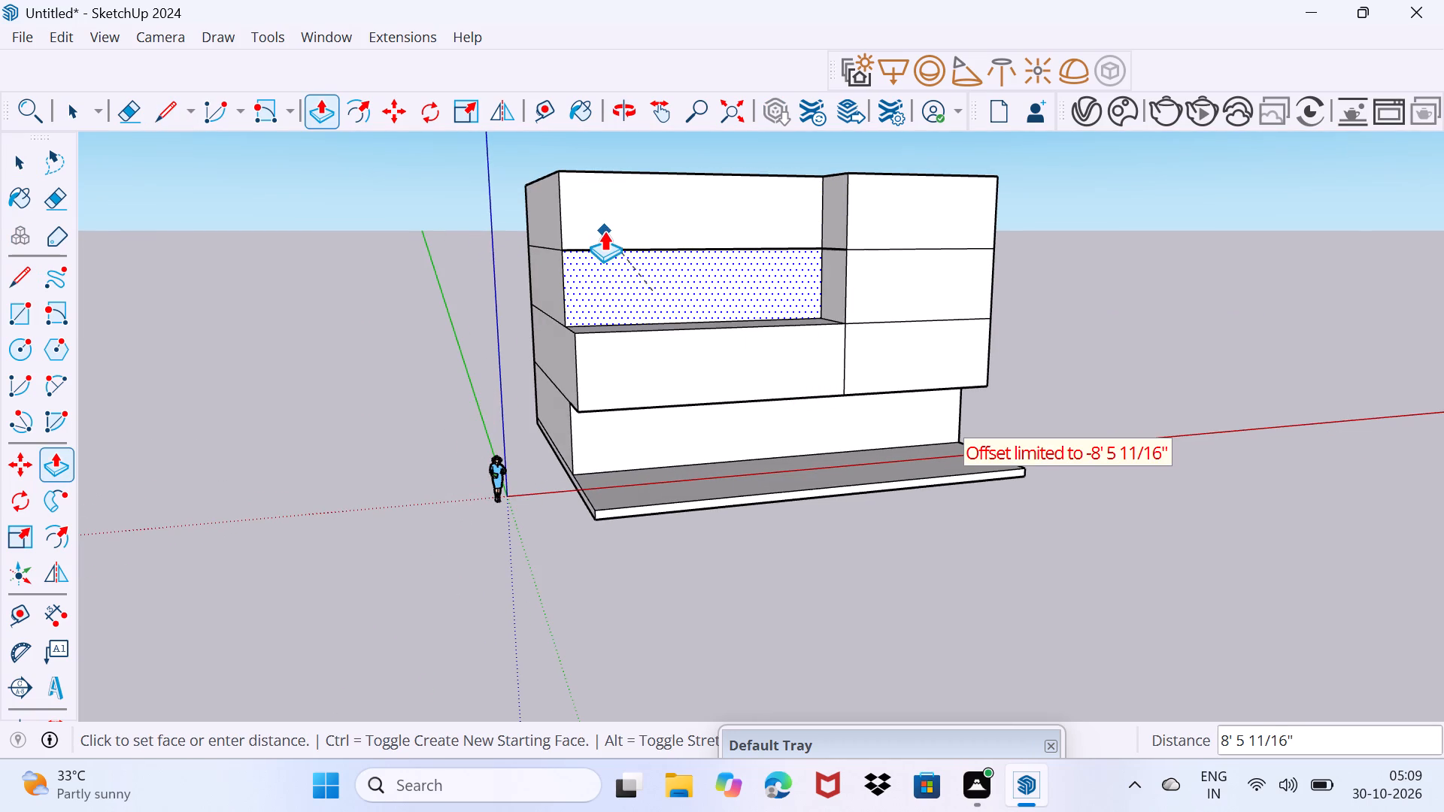
{"action": "left_click", "coordinate": [604, 231]}
Push the wide front bay of the lowest upper storey inward about 7' 1 1/2", level with the ground storey face.
{"action": "left_click", "coordinate": [639, 366]}
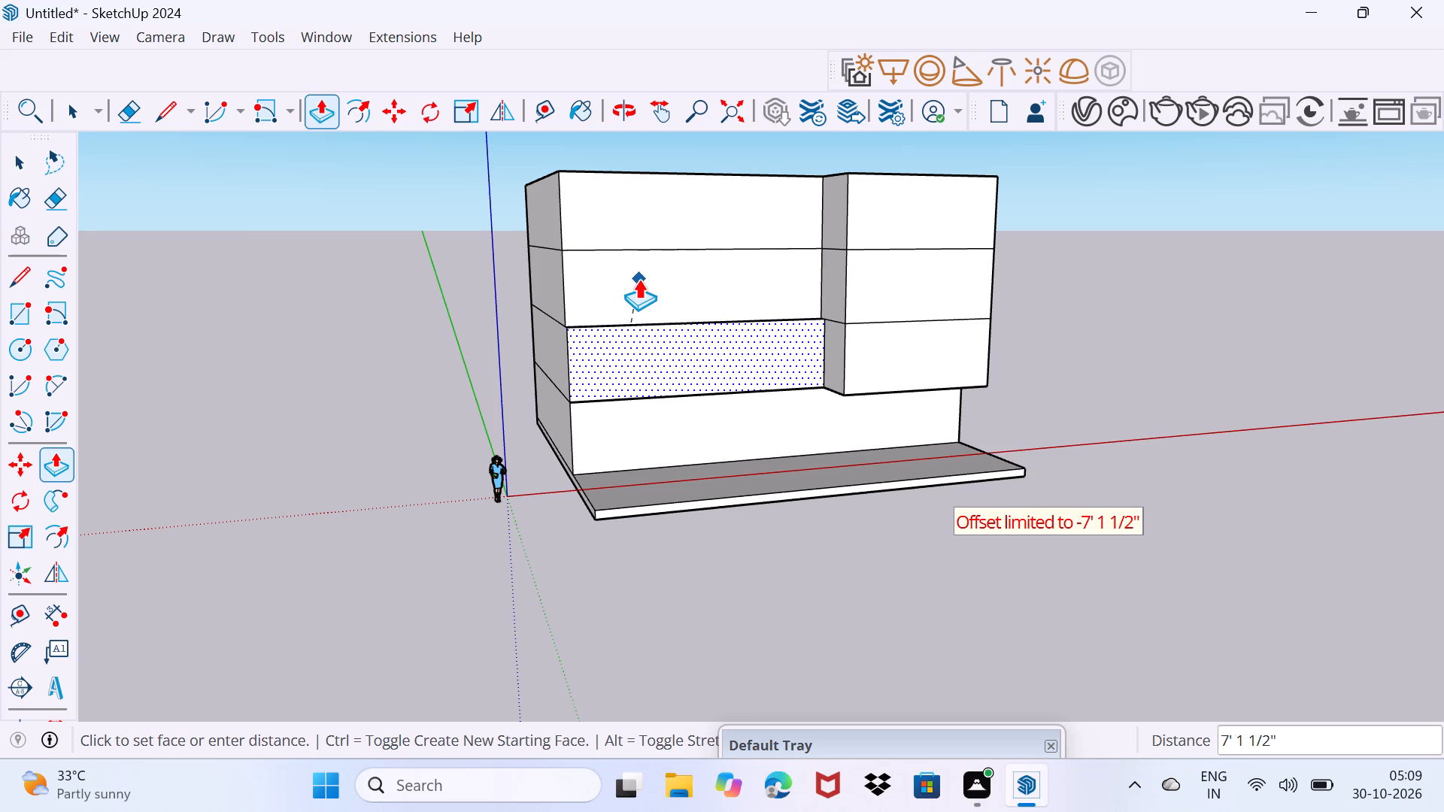
{"action": "left_click", "coordinate": [639, 279]}
{"action": "key", "text": "space"}
{"action": "left_click_drag", "start_coordinate": [648, 365], "coordinate": [678, 311]}
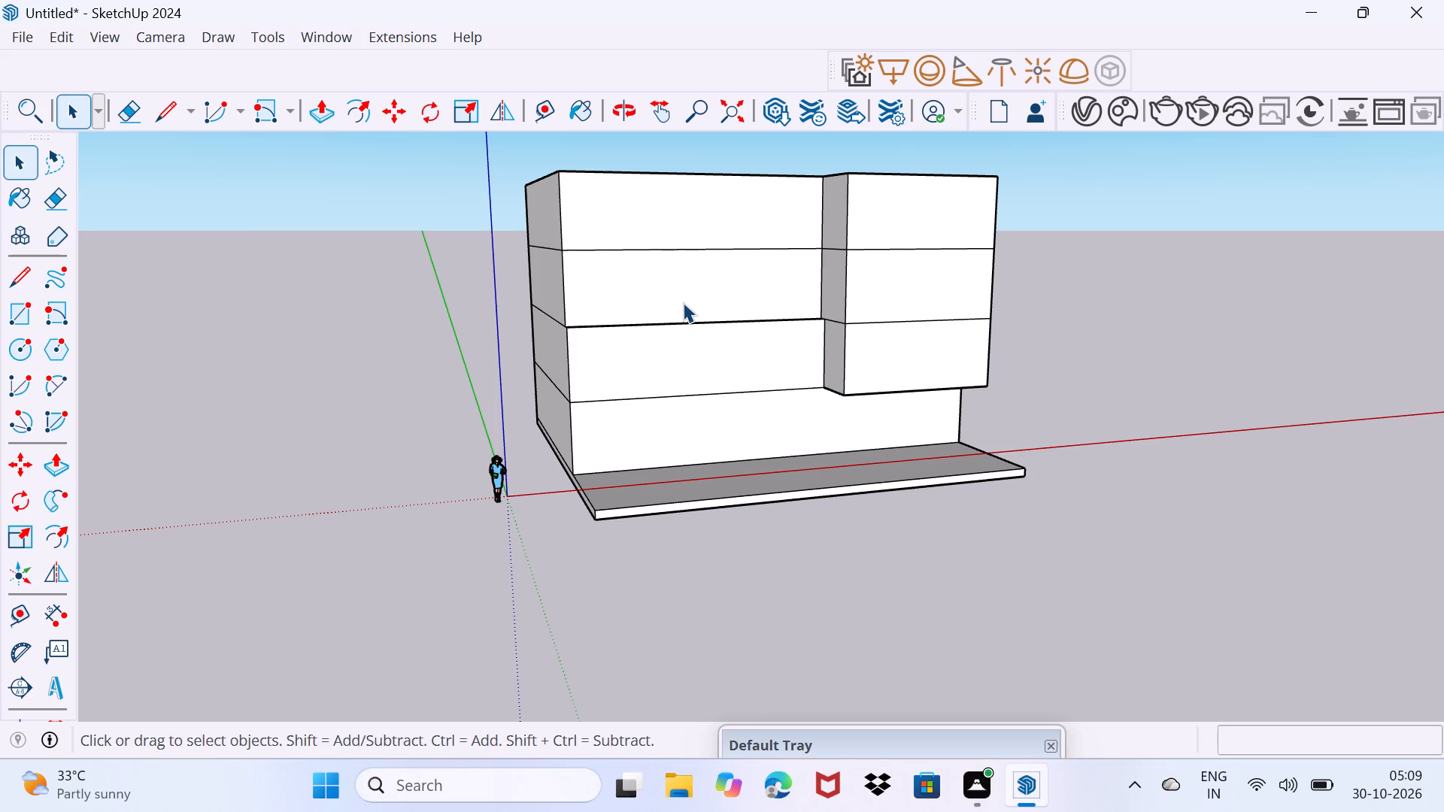
Push the same wide bay of the lowest upper storey a further 1' 4 3/16" inward, level with the bays above.
{"action": "scroll", "coordinate": [687, 317], "scroll_direction": "up", "scroll_amount": 1}
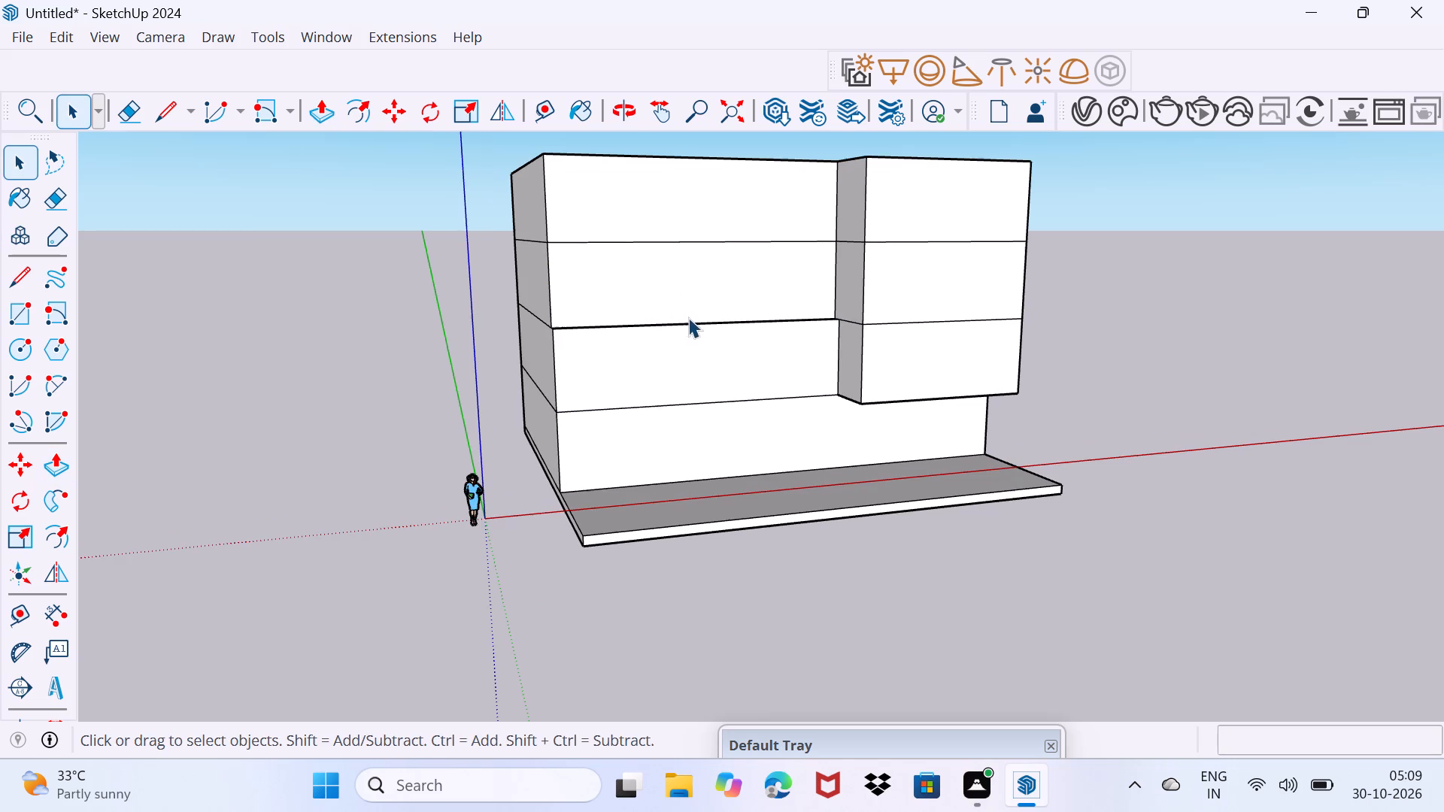
{"action": "left_click", "coordinate": [671, 341]}
{"action": "left_click", "coordinate": [677, 362]}
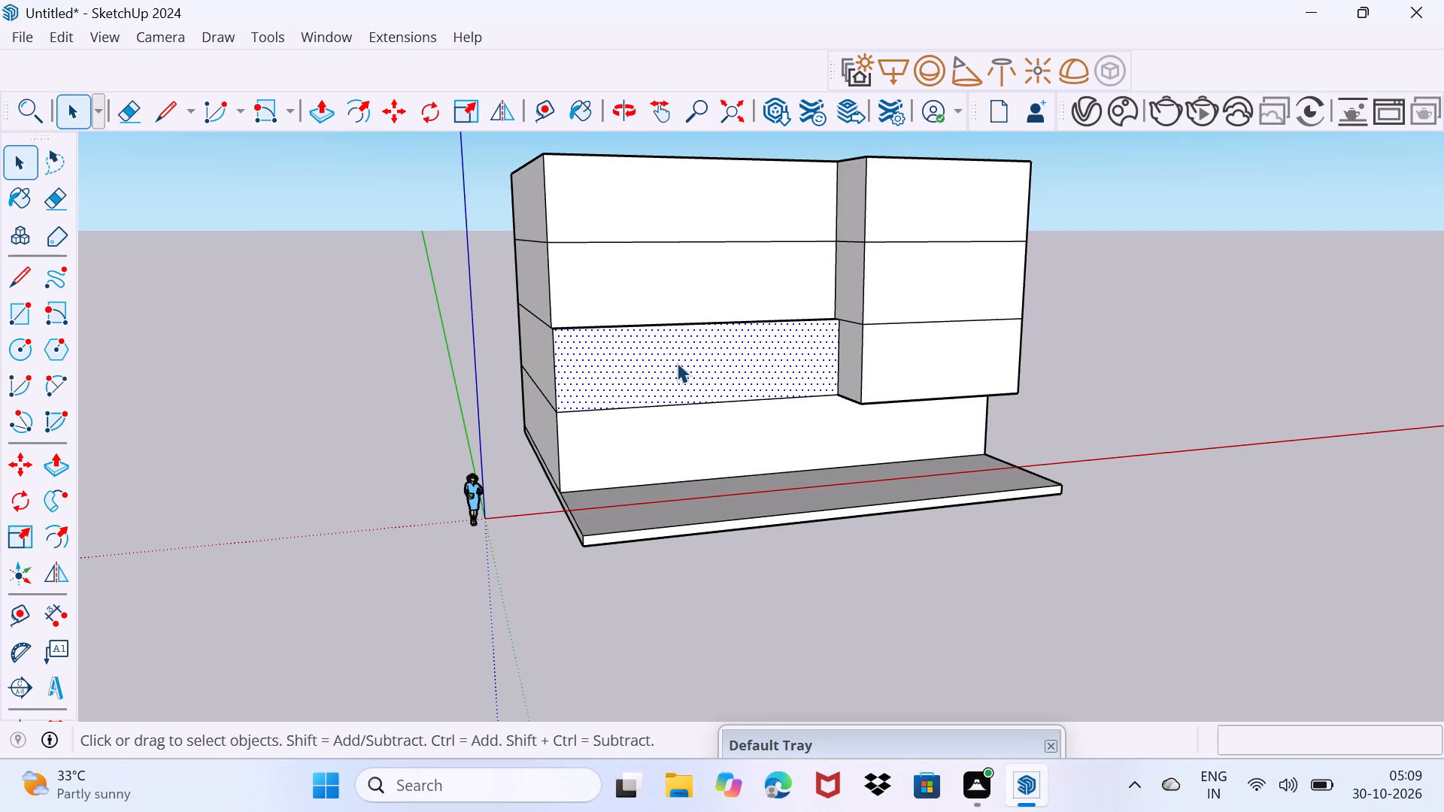
{"action": "key", "text": "p"}
{"action": "left_click", "coordinate": [680, 366]}
{"action": "left_click_drag", "start_coordinate": [689, 347], "coordinate": [669, 286]}
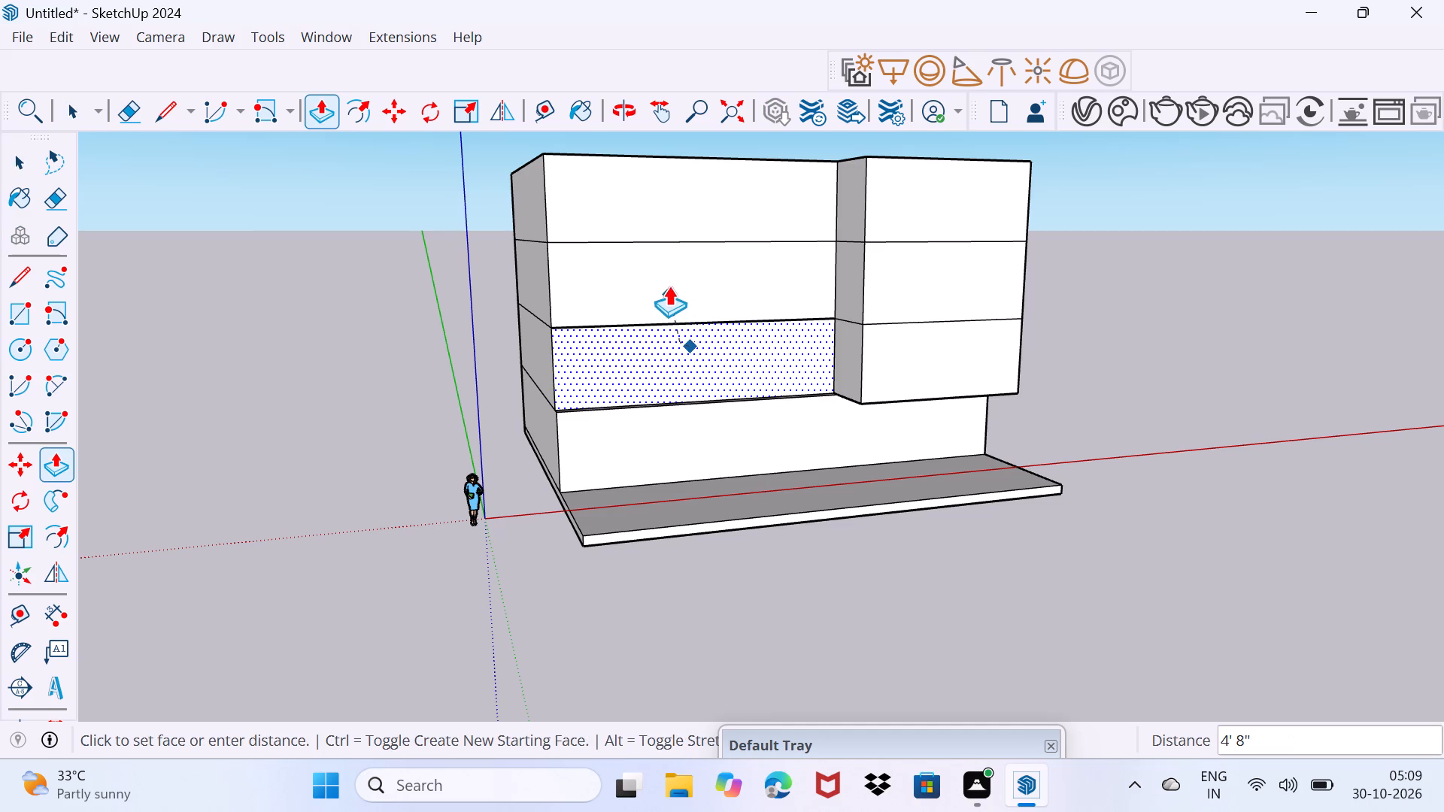
{"action": "left_click_drag", "start_coordinate": [669, 286], "coordinate": [669, 280]}
{"action": "left_click", "coordinate": [669, 279]}
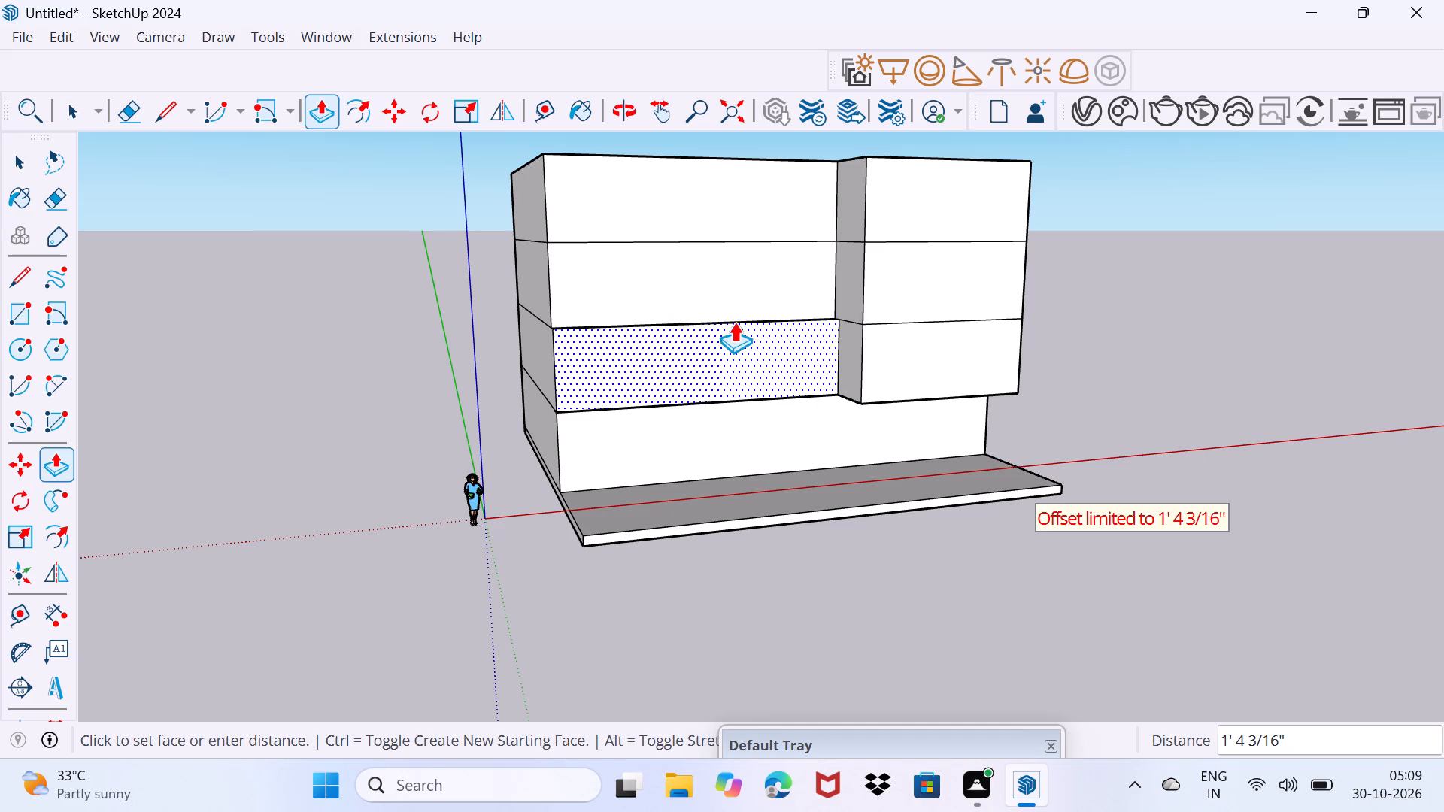
{"action": "key", "text": "Escape"}
Push the ground storey's front face further inward to align with the wide bays above it.
{"action": "scroll", "coordinate": [808, 318], "scroll_direction": "up", "scroll_amount": 2}
{"action": "middle_click_drag", "start_coordinate": [795, 357], "coordinate": [869, 338]}
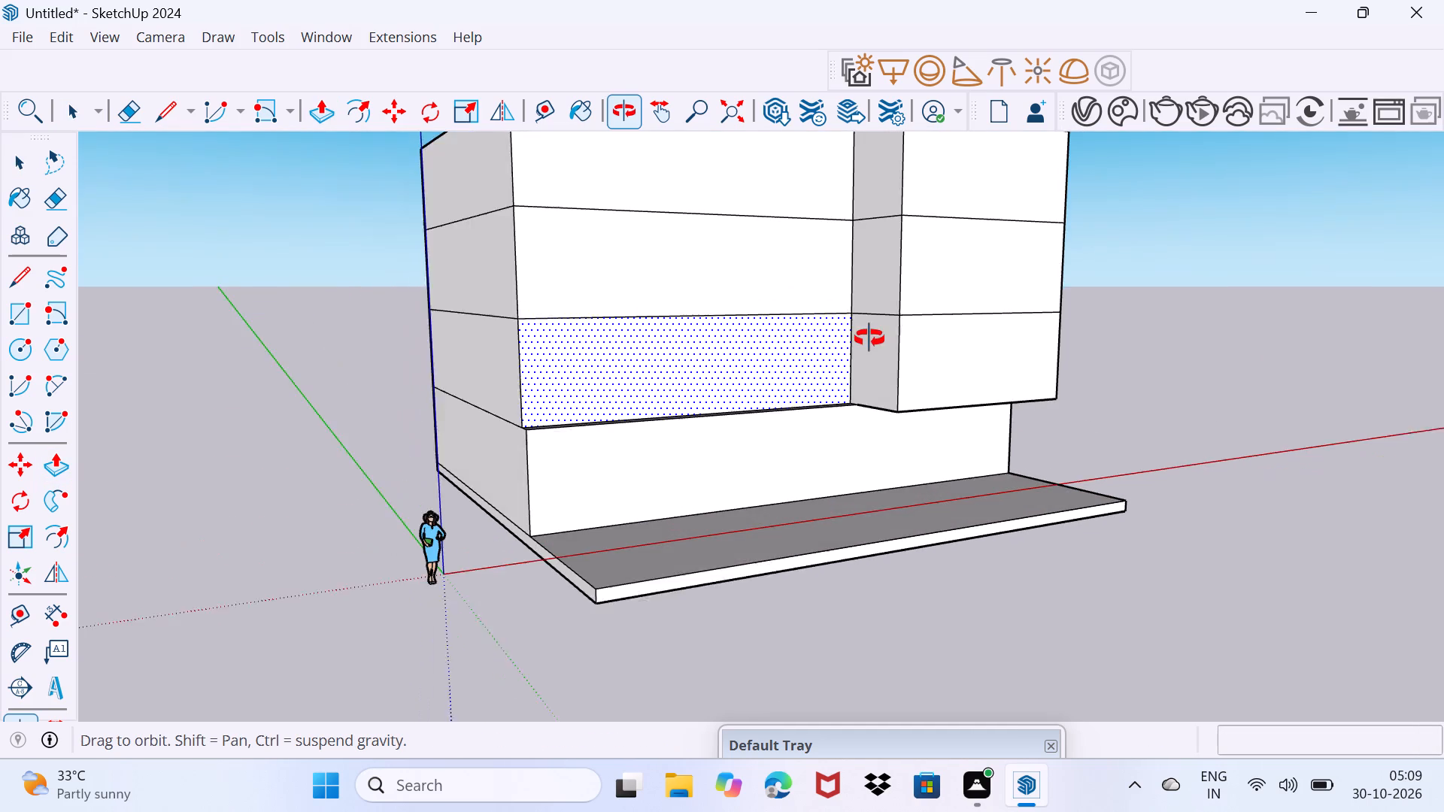
{"action": "middle_click_drag", "start_coordinate": [869, 338], "coordinate": [879, 344]}
{"action": "scroll", "coordinate": [784, 442], "scroll_direction": "up", "scroll_amount": 3}
{"action": "left_click", "coordinate": [787, 444]}
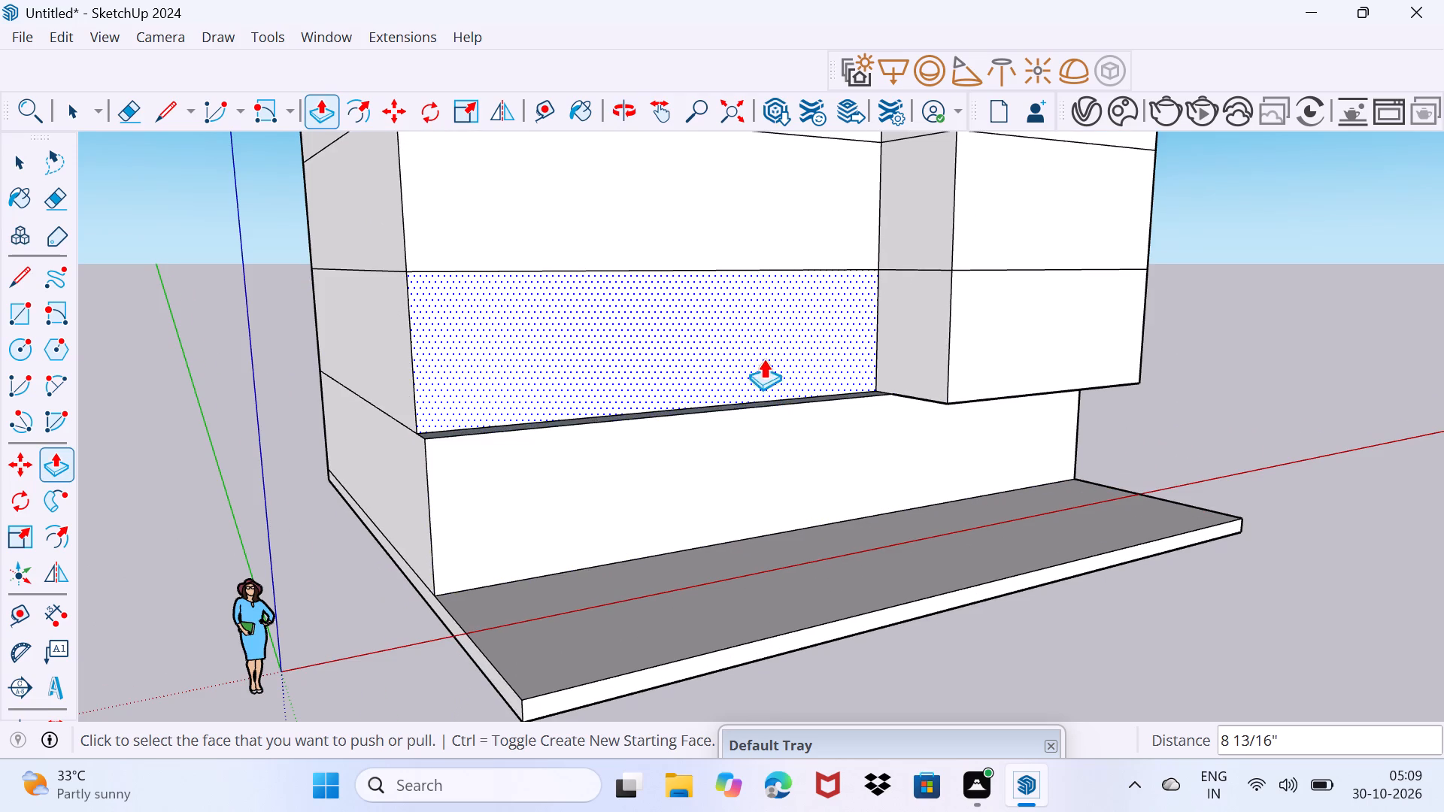
{"action": "left_click_drag", "start_coordinate": [766, 424], "coordinate": [751, 372]}
{"action": "left_click", "coordinate": [751, 372]}
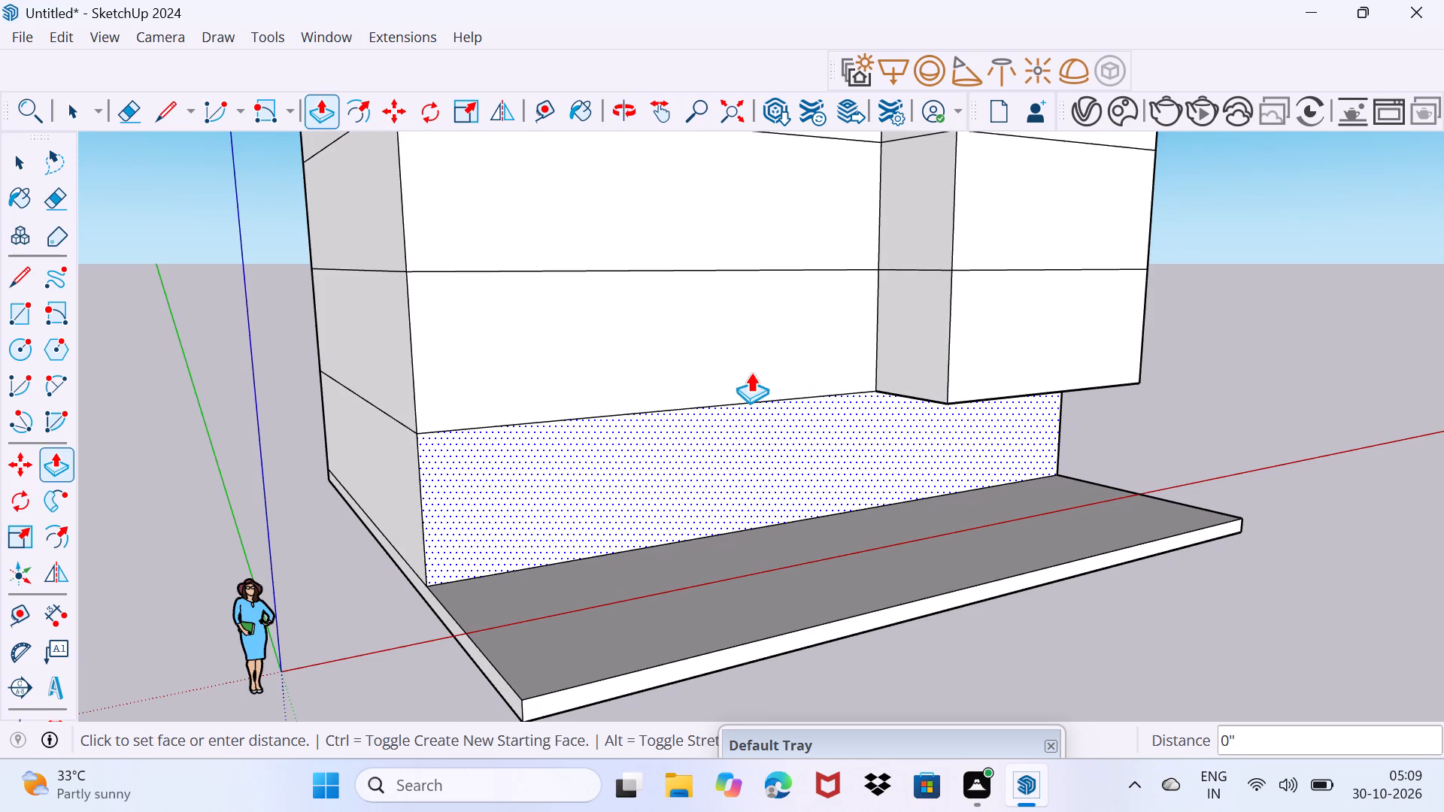
{"action": "key", "text": "space"}
Erase the storey division lines from the front and inner side faces of the projecting upper bay.
{"action": "scroll", "coordinate": [946, 295], "scroll_direction": "up", "scroll_amount": 1}
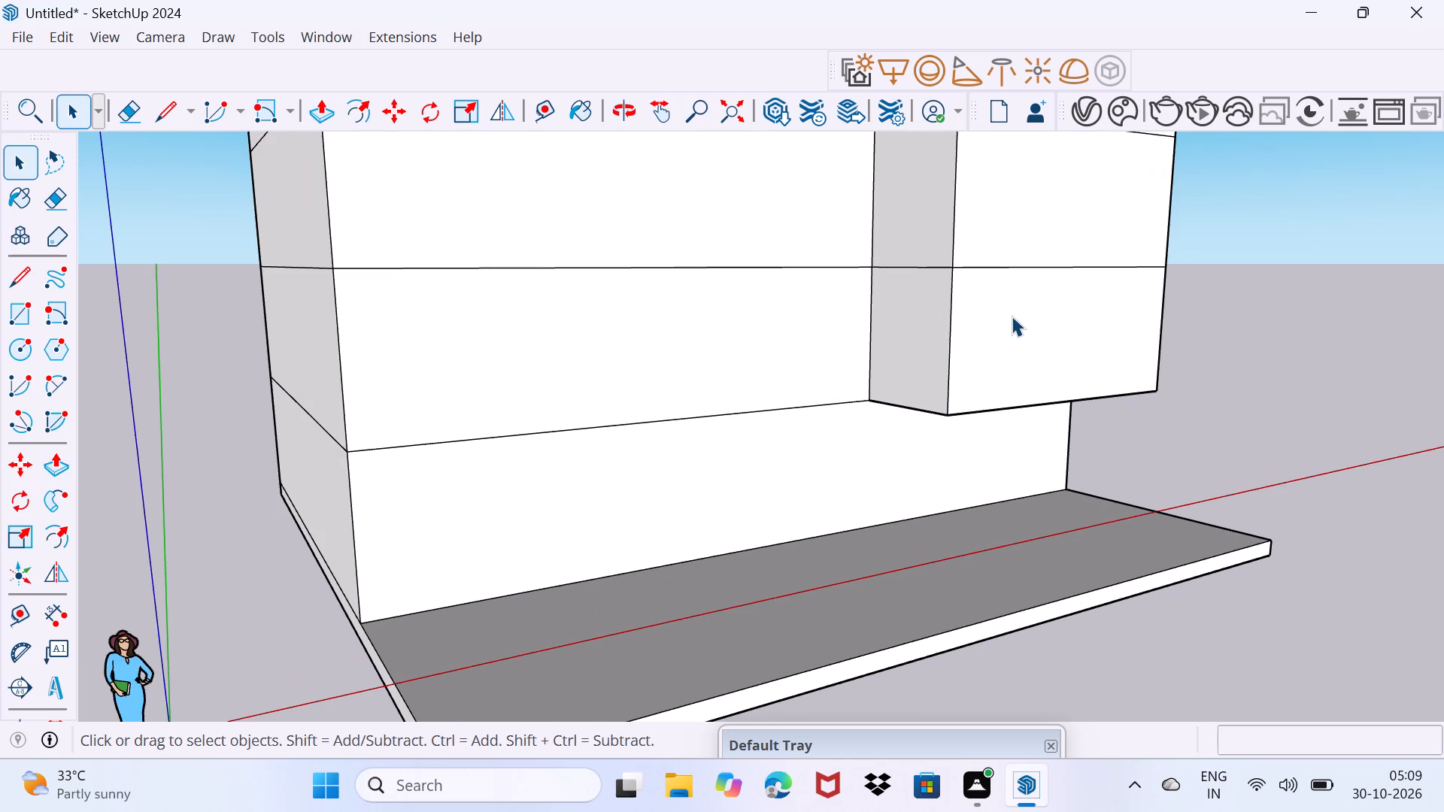
{"action": "left_click", "coordinate": [1012, 317]}
{"action": "left_click", "coordinate": [991, 220]}
{"action": "scroll", "coordinate": [975, 299], "scroll_direction": "down", "scroll_amount": 3}
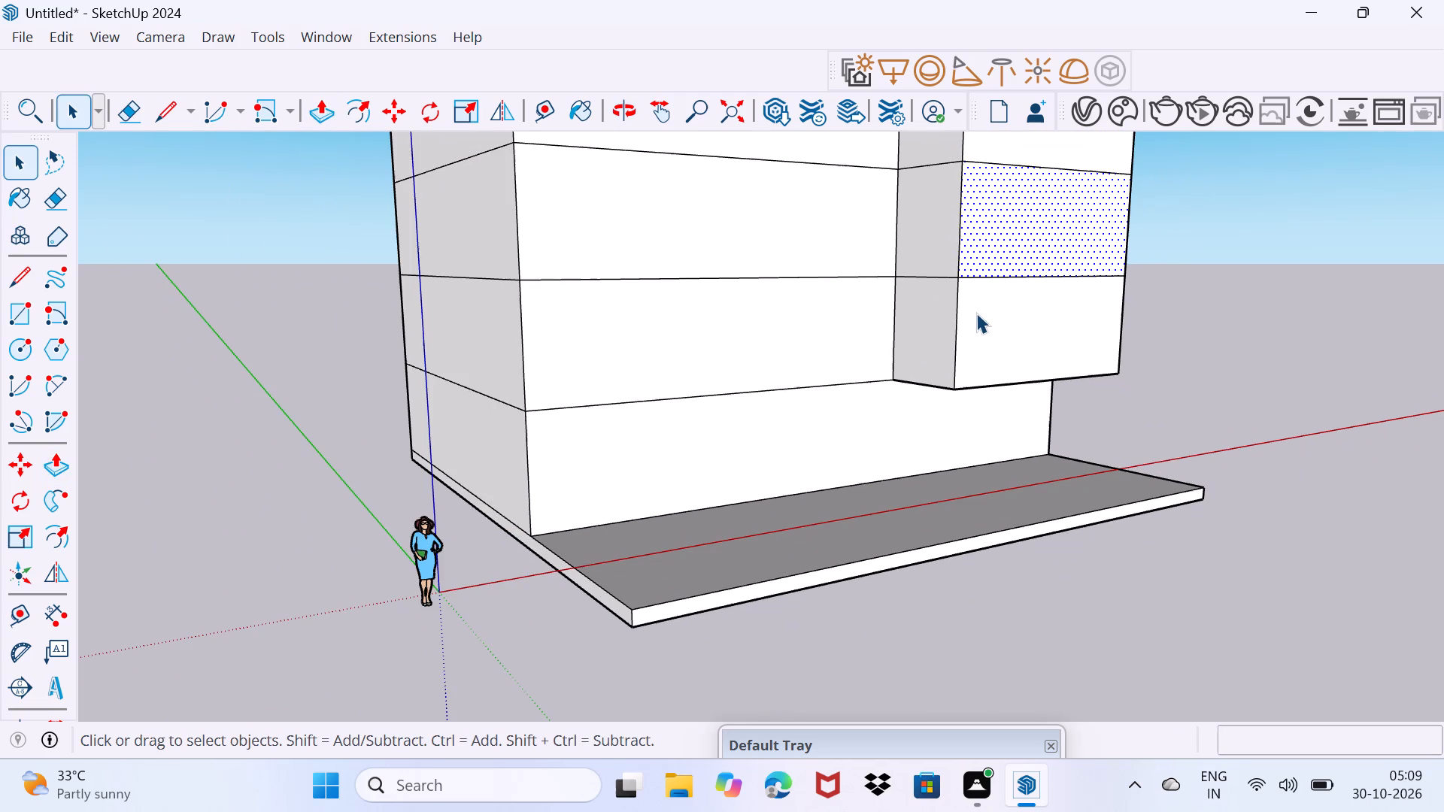
{"action": "scroll", "coordinate": [976, 314], "scroll_direction": "down", "scroll_amount": 3}
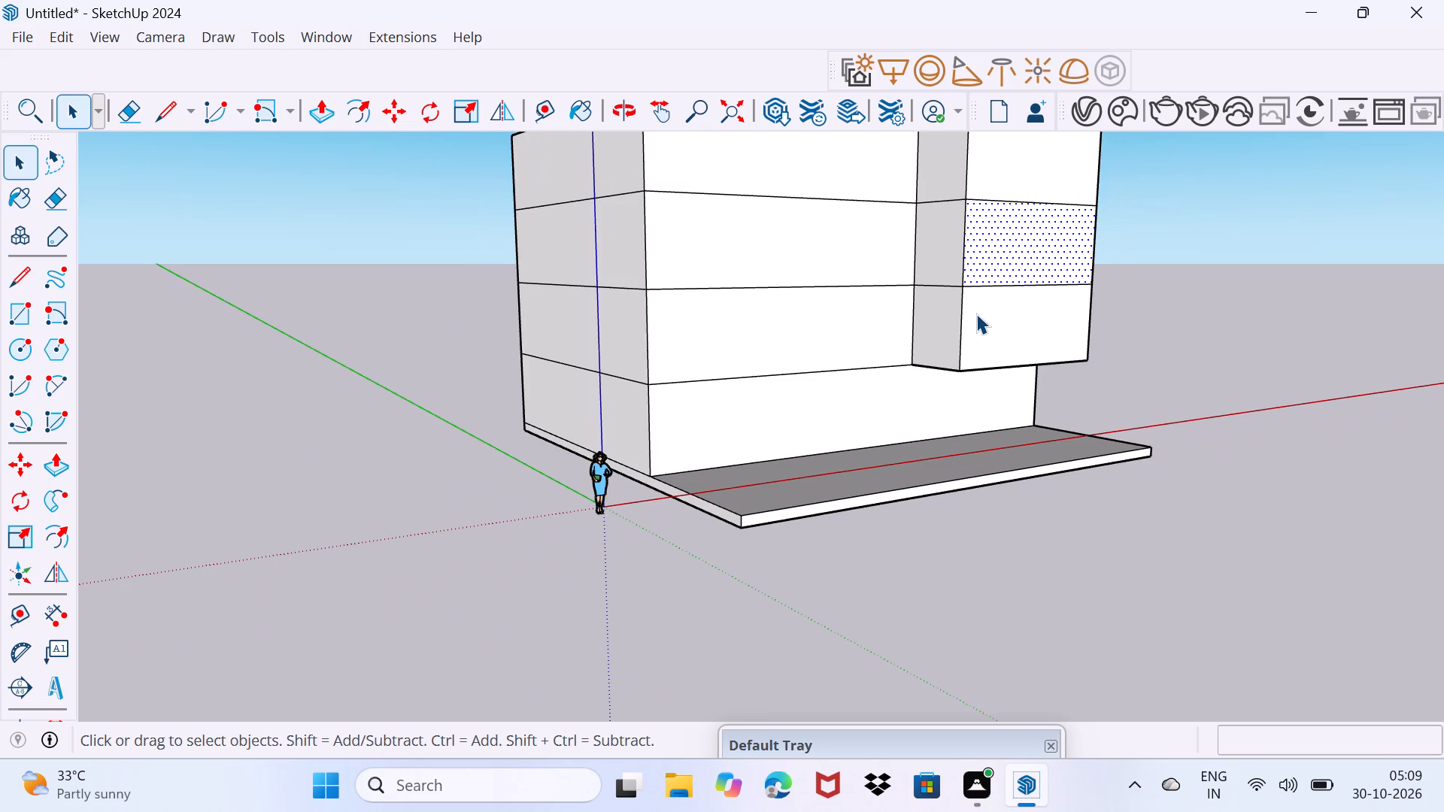
{"action": "key", "text": "Escape"}
{"action": "key", "text": "e"}
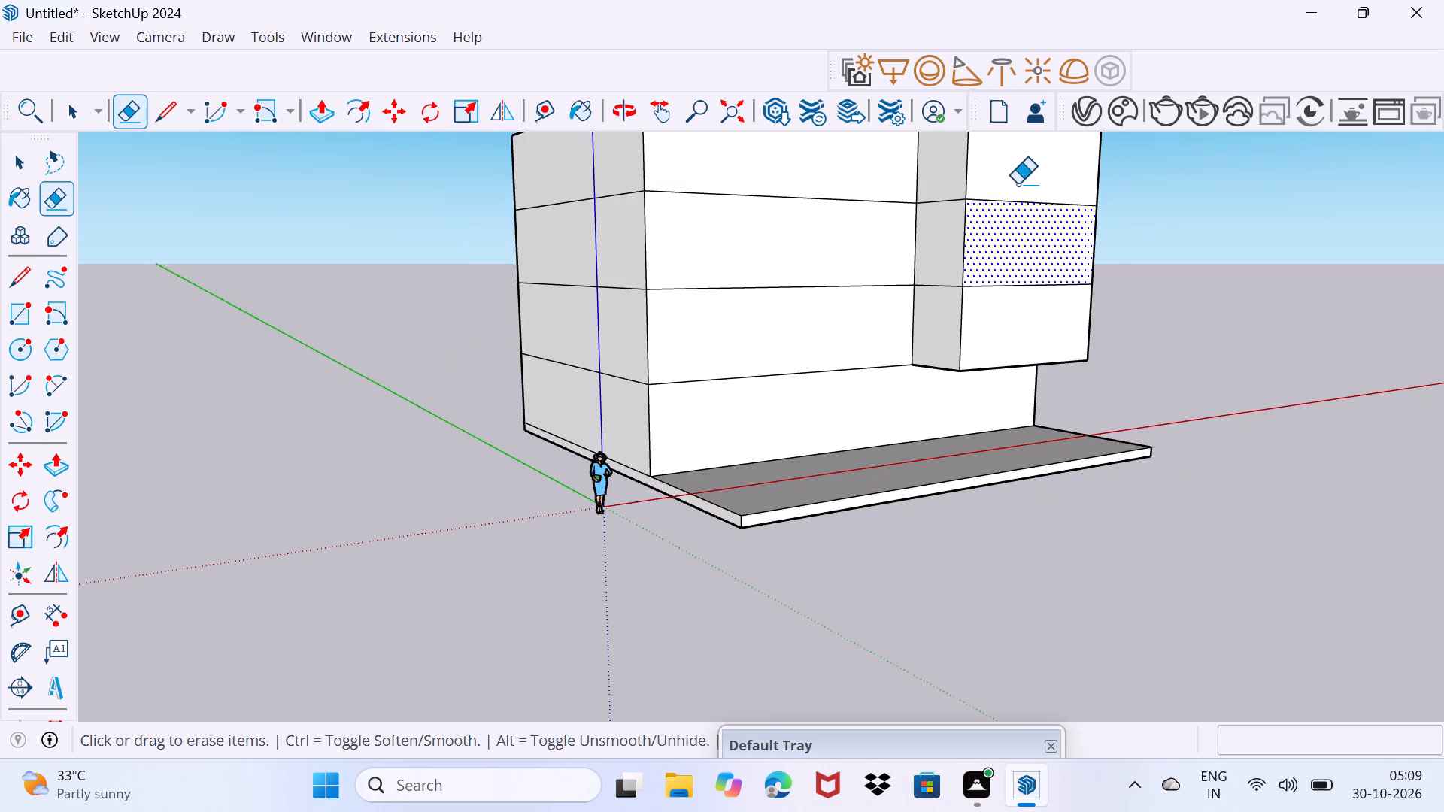
{"action": "left_click_drag", "start_coordinate": [1019, 195], "coordinate": [1049, 331]}
{"action": "scroll", "coordinate": [1029, 280], "scroll_direction": "down", "scroll_amount": 5}
{"action": "left_click_drag", "start_coordinate": [973, 229], "coordinate": [975, 251]}
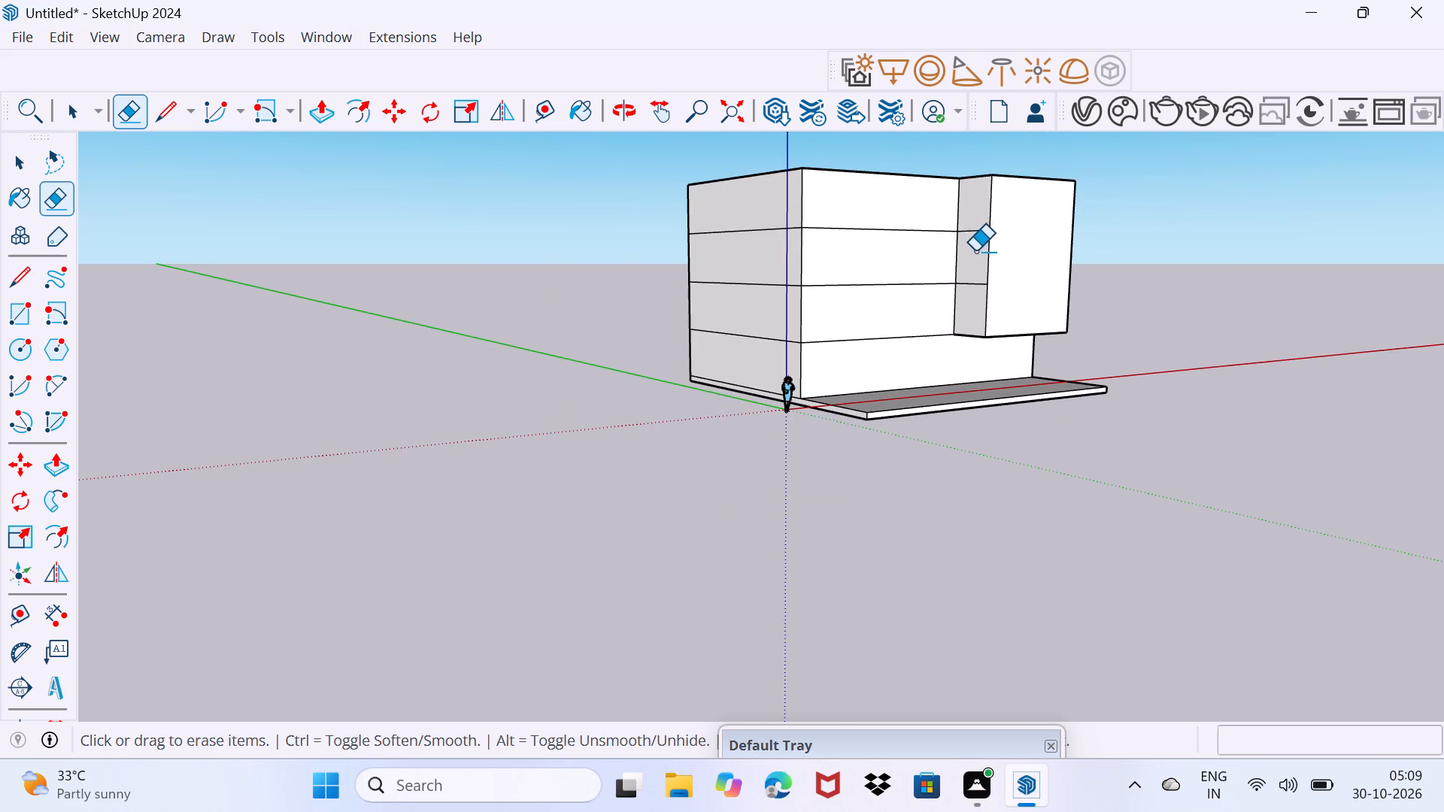
{"action": "left_click_drag", "start_coordinate": [975, 251], "coordinate": [979, 294]}
Push the front face of the projecting upper bay inward about 3' 11 3/4".
{"action": "middle_click_drag", "start_coordinate": [1072, 281], "coordinate": [597, 340]}
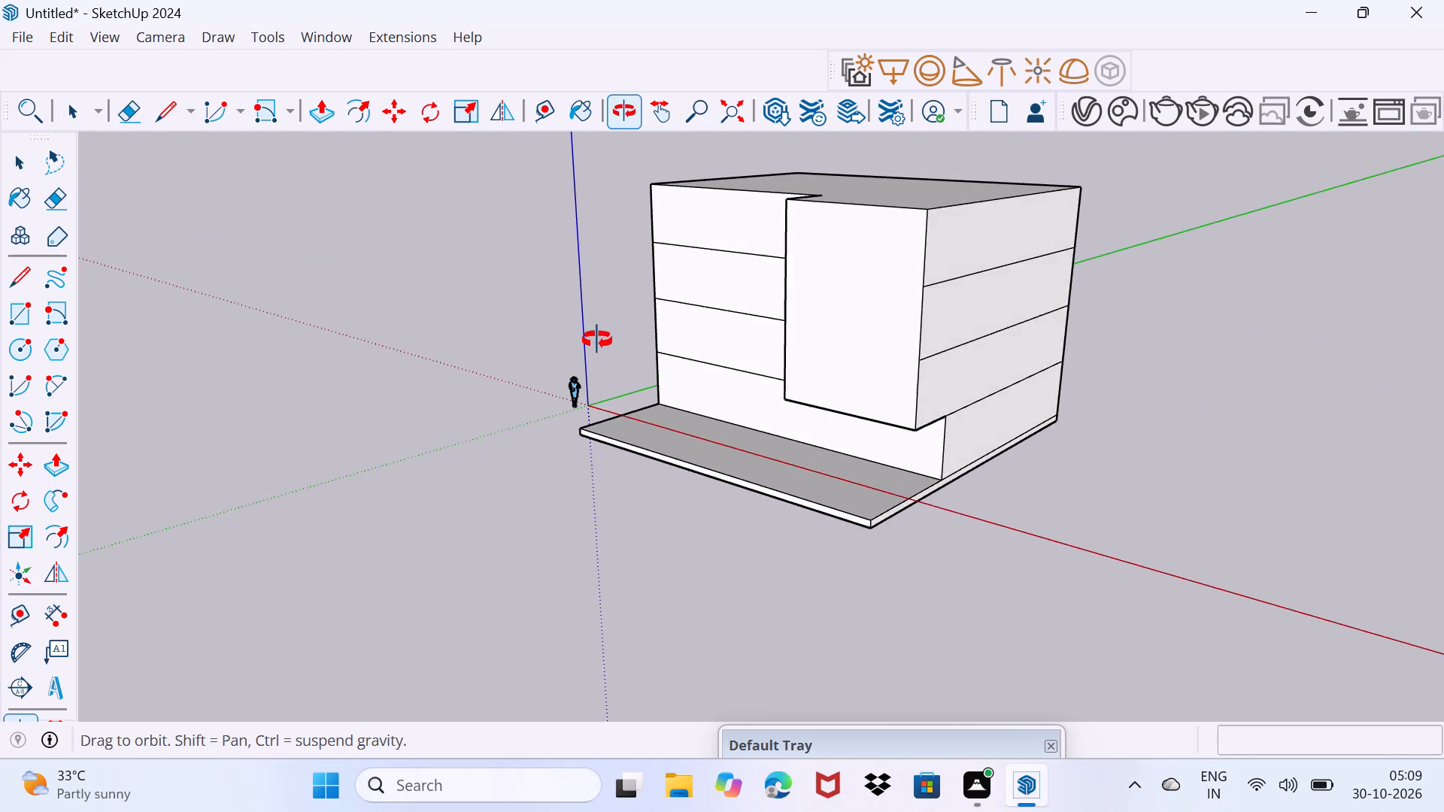
{"action": "middle_click_drag", "start_coordinate": [597, 340], "coordinate": [926, 347]}
{"action": "key", "text": "space"}
{"action": "left_click", "coordinate": [1030, 298]}
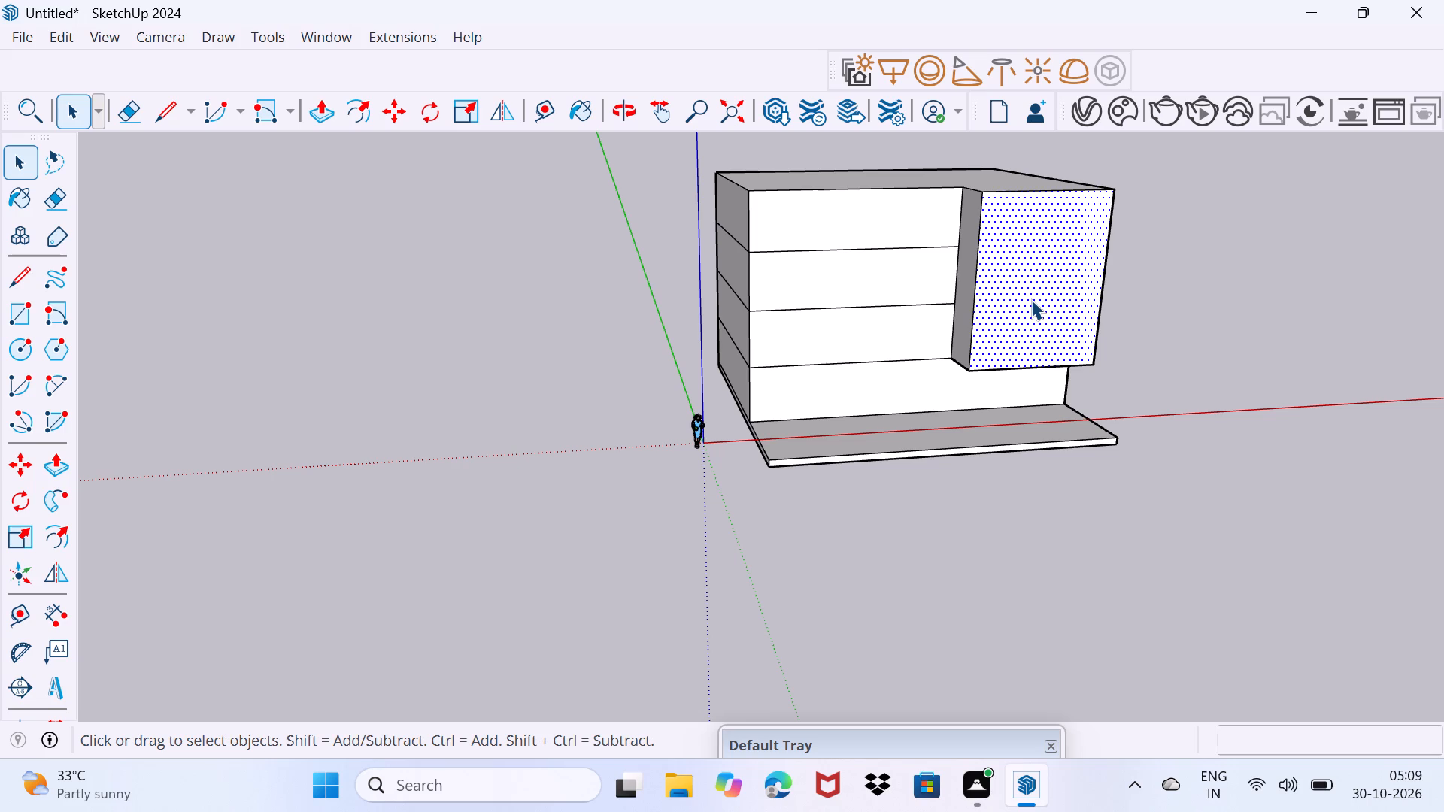
{"action": "key", "text": "p"}
{"action": "left_click", "coordinate": [1031, 299]}
{"action": "left_click", "coordinate": [1020, 297]}
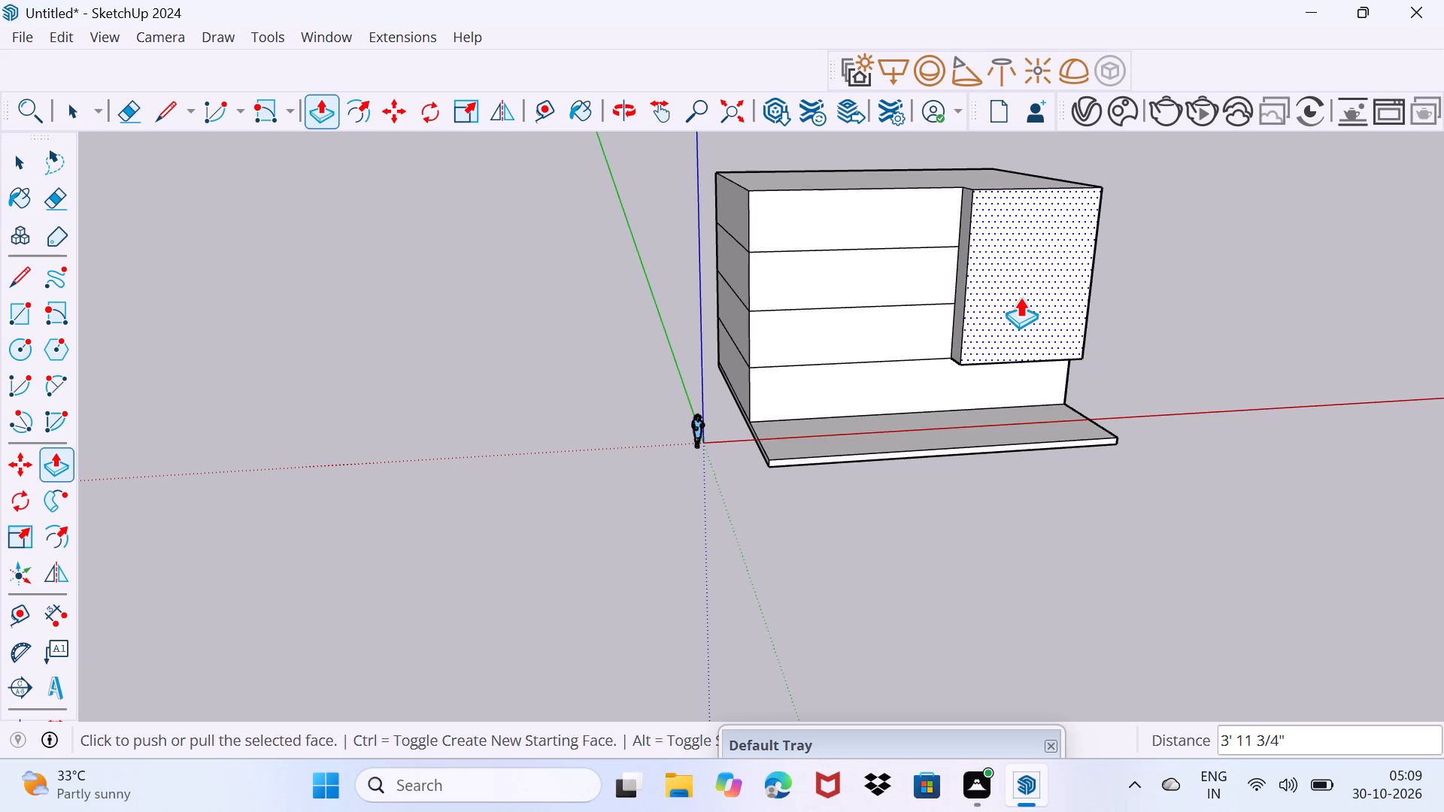
{"action": "key", "text": "space"}
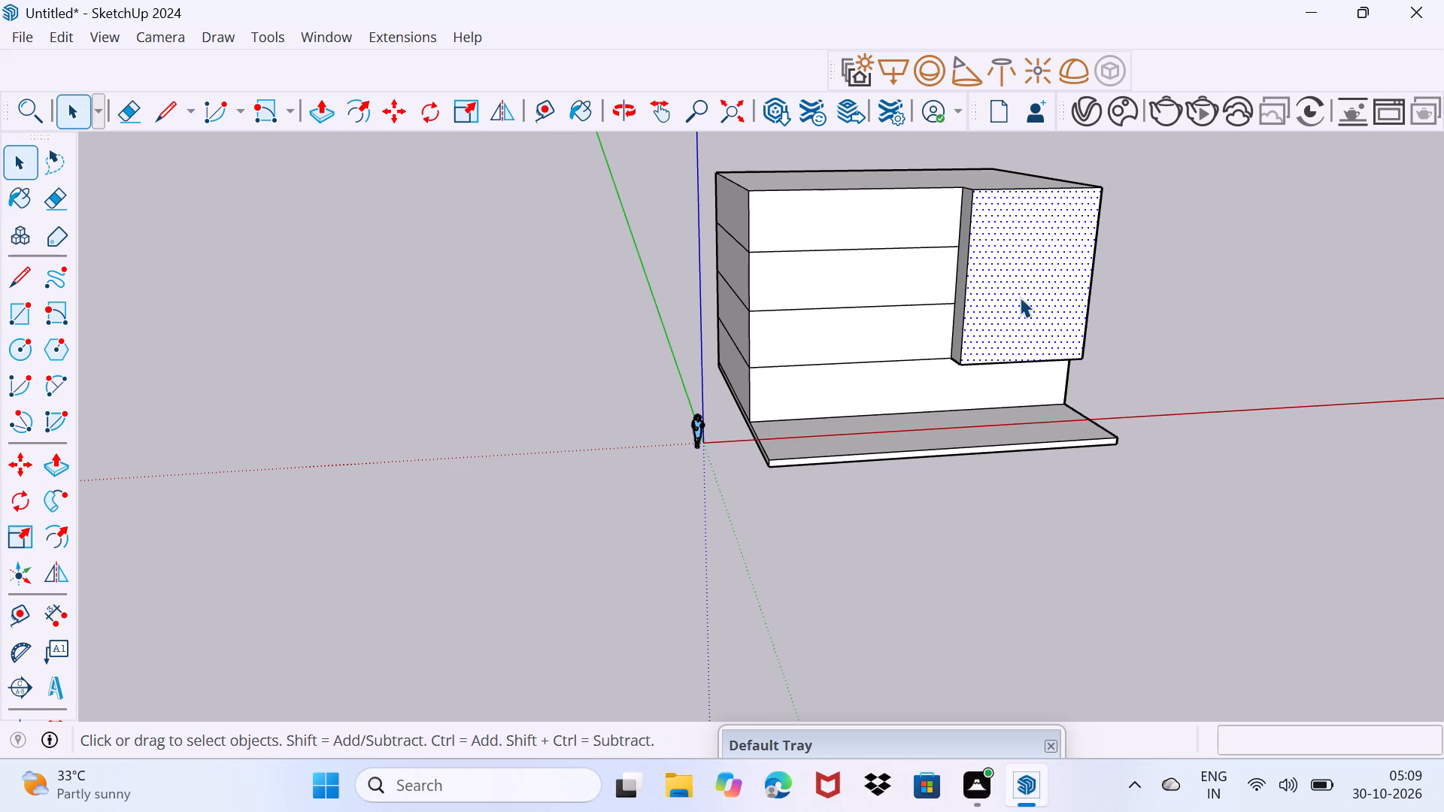
Copy the full-width top edge of the ground storey's front face 1' downward to form a thin band.
{"action": "middle_click_drag", "start_coordinate": [923, 366], "coordinate": [952, 358]}
{"action": "left_click_drag", "start_coordinate": [914, 380], "coordinate": [932, 337]}
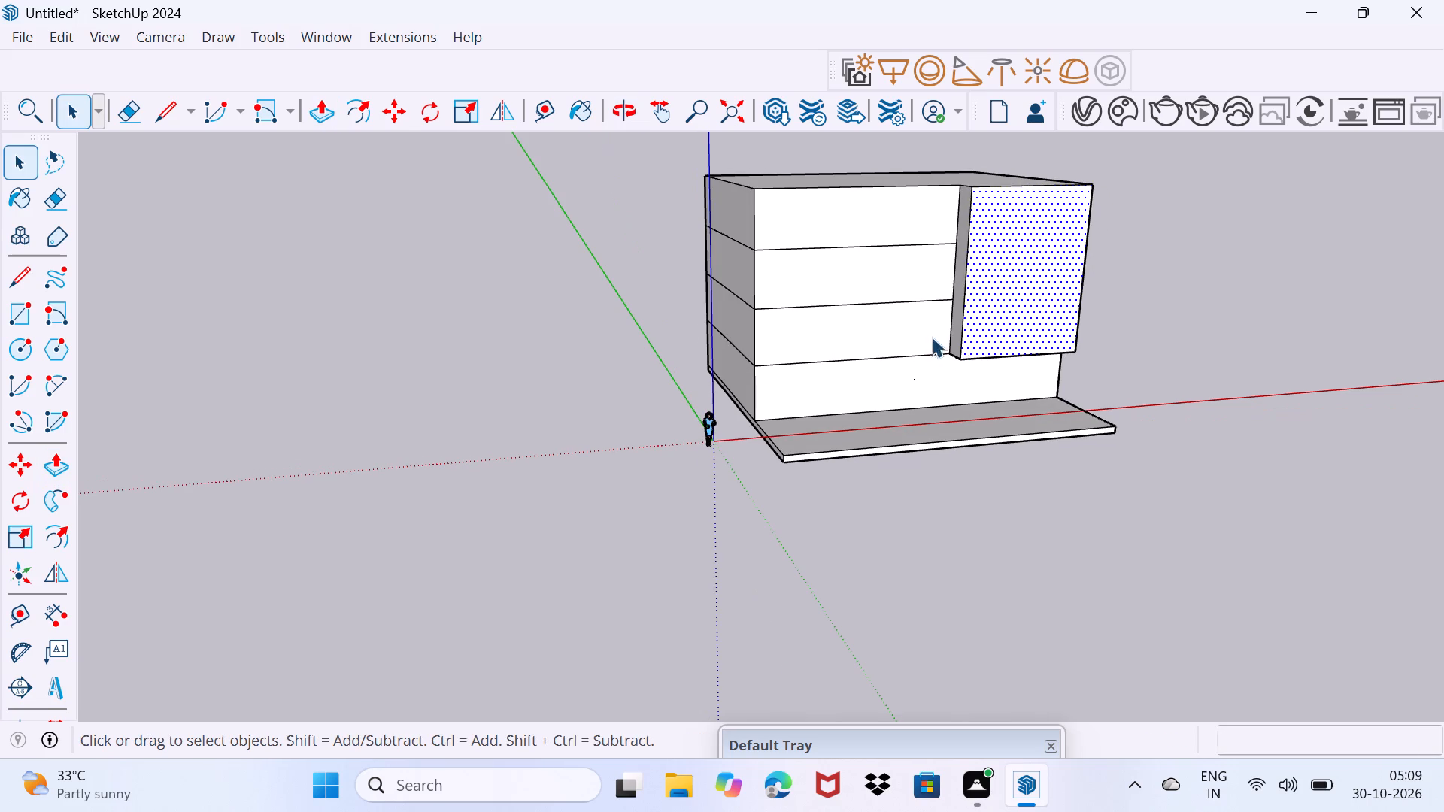
{"action": "left_click_drag", "start_coordinate": [932, 337], "coordinate": [927, 359]}
{"action": "left_click", "coordinate": [903, 357]}
{"action": "middle_click_drag", "start_coordinate": [957, 370], "coordinate": [913, 314]}
{"action": "scroll", "coordinate": [960, 353], "scroll_direction": "up", "scroll_amount": 11}
{"action": "middle_click_drag", "start_coordinate": [996, 392], "coordinate": [962, 355]}
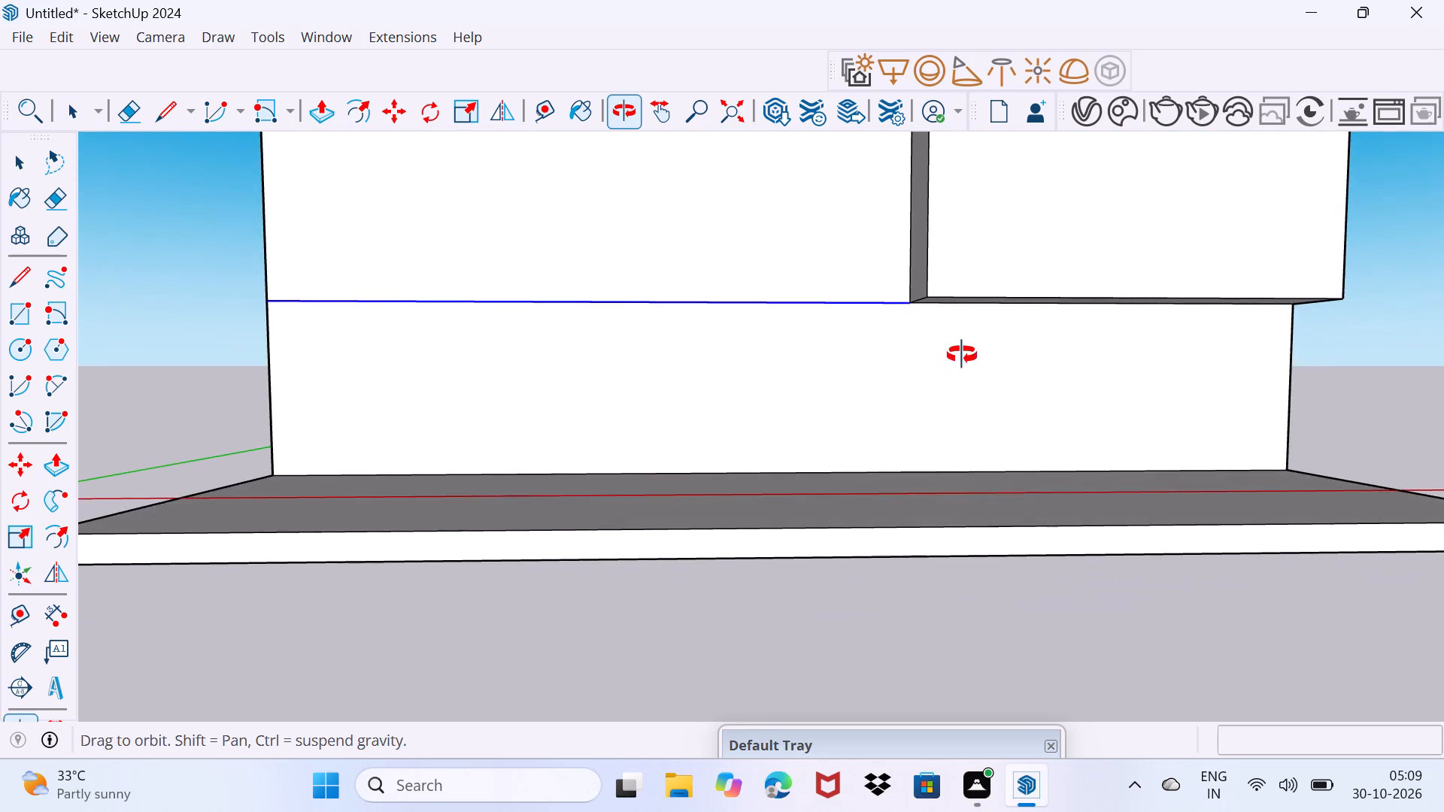
{"action": "middle_click_drag", "start_coordinate": [962, 355], "coordinate": [962, 350]}
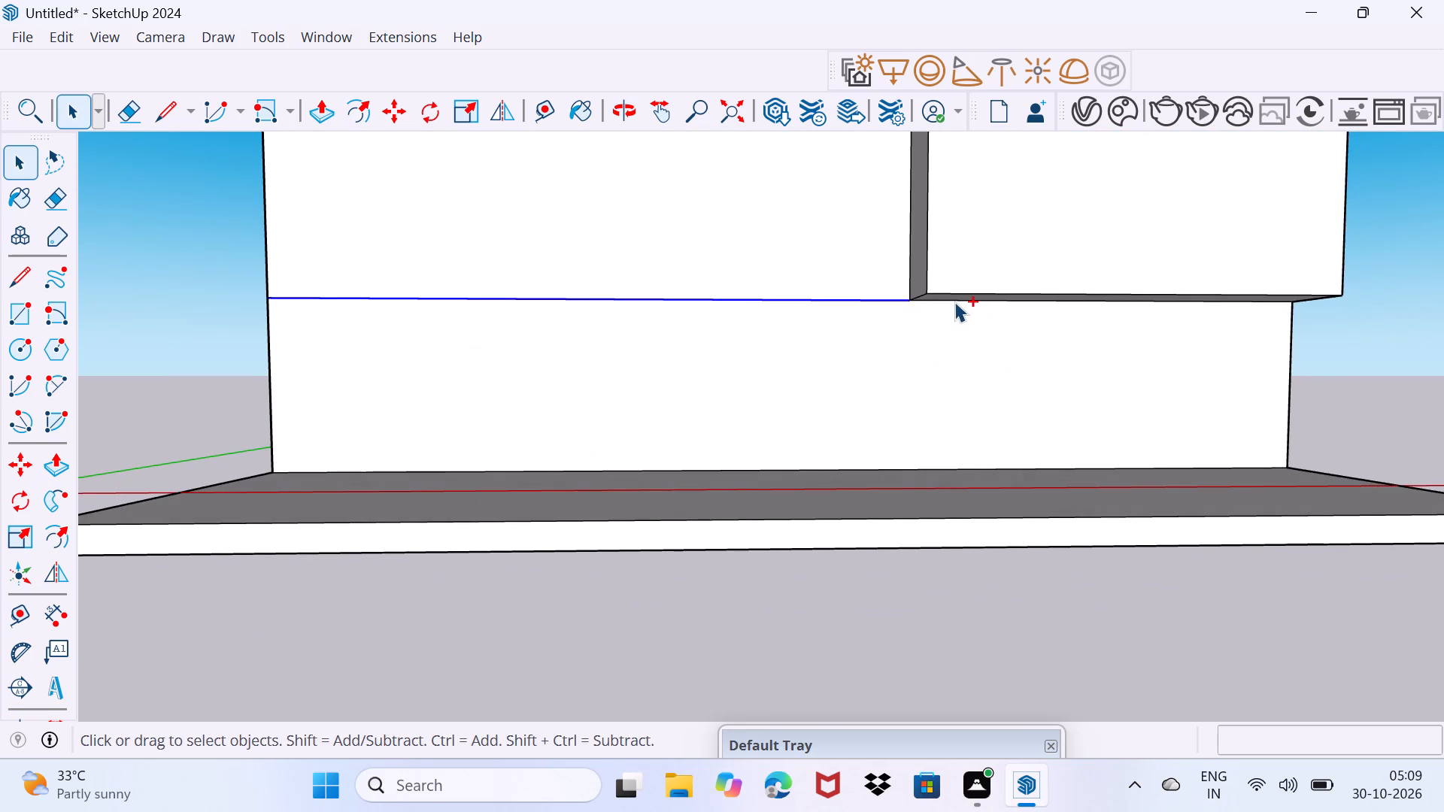
{"action": "left_click", "coordinate": [954, 301], "text": "ctrl"}
{"action": "key", "text": "m"}
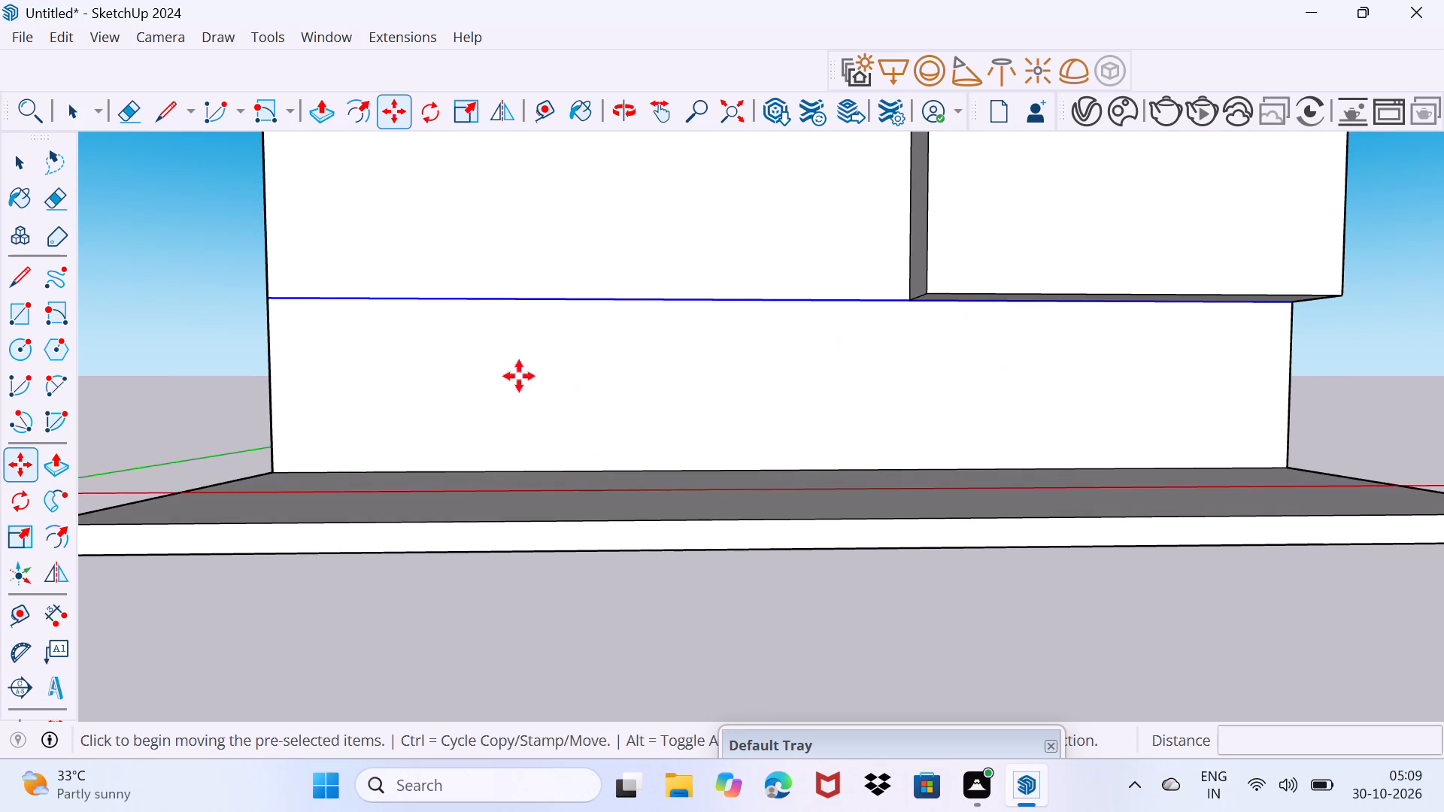
{"action": "left_click", "coordinate": [268, 300]}
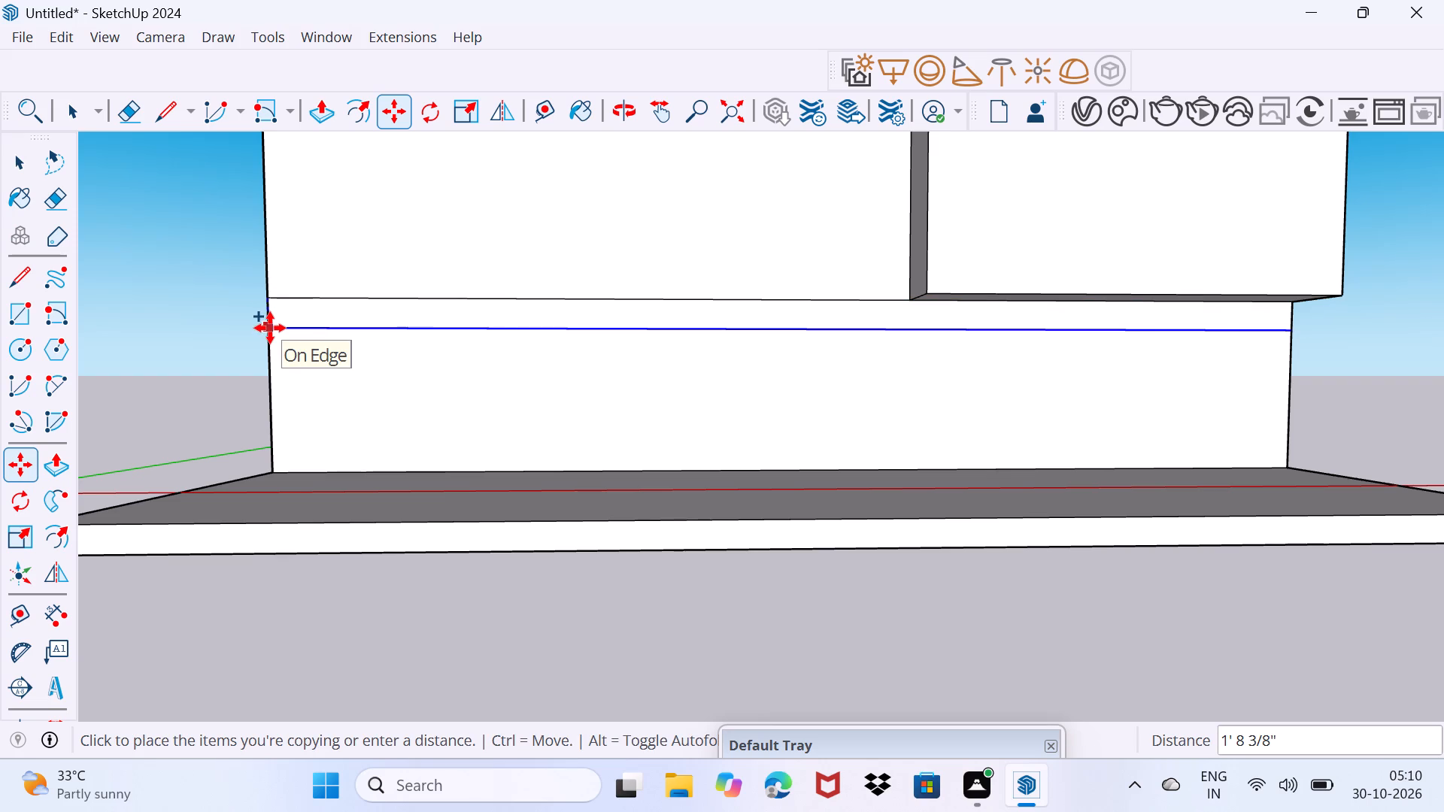
{"action": "type", "text": "1'"}
{"action": "key", "text": "Return"}
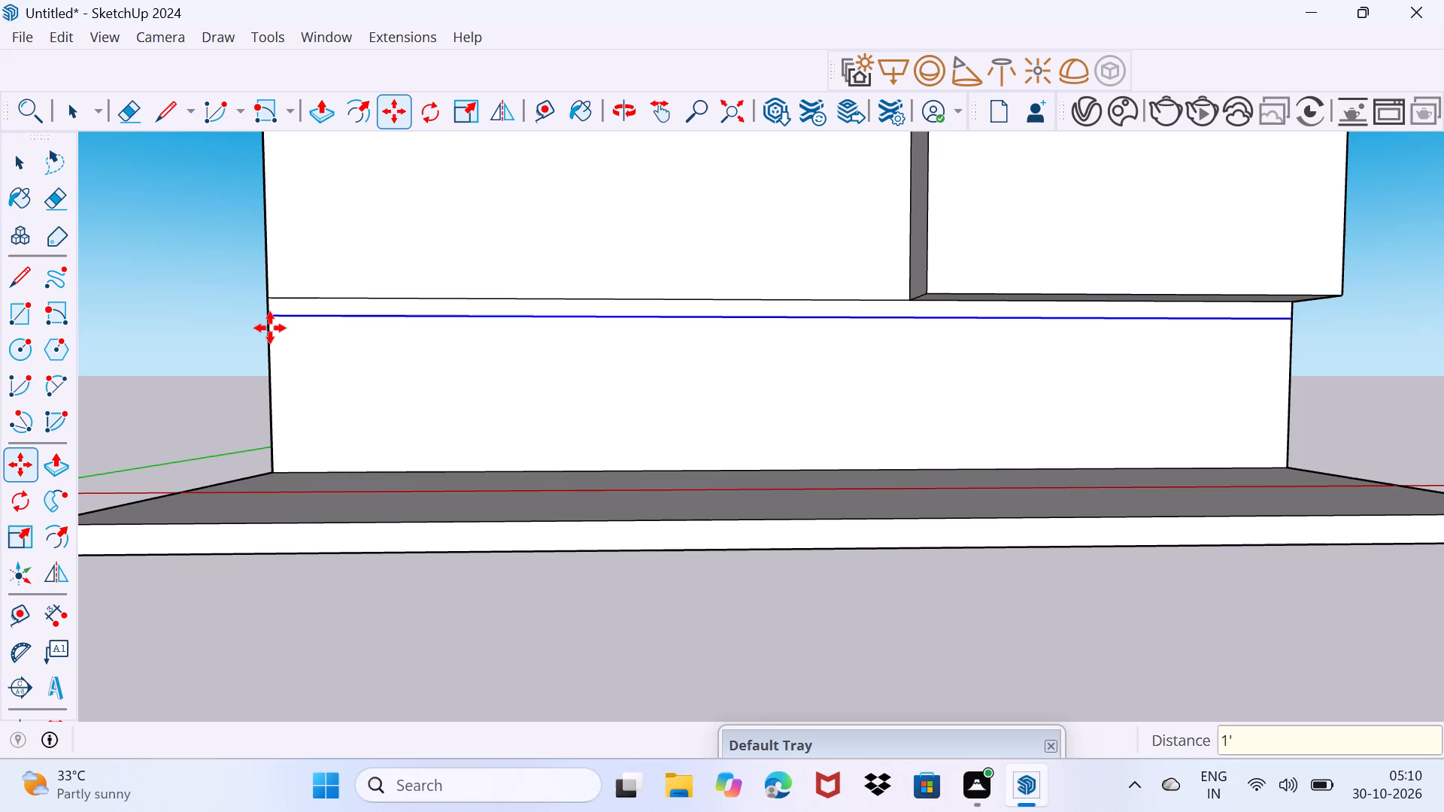
{"action": "key", "text": "space"}
Pull the 1' band above the ground storey outward about 4' 9 7/8", flush with the projecting bay's front face.
{"action": "left_click_drag", "start_coordinate": [295, 371], "coordinate": [318, 348]}
{"action": "left_click", "coordinate": [356, 305]}
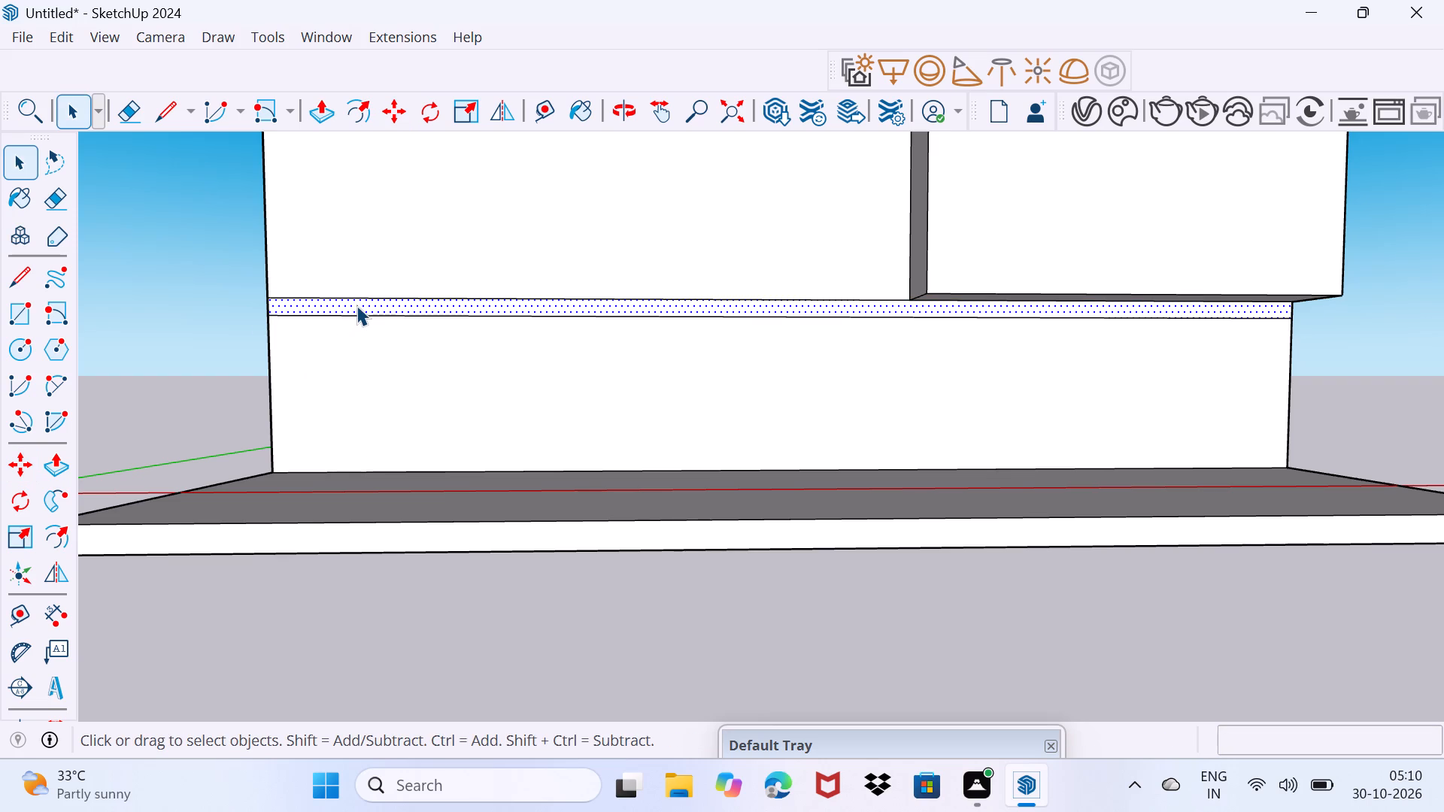
{"action": "key", "text": "p"}
{"action": "left_click", "coordinate": [356, 305]}
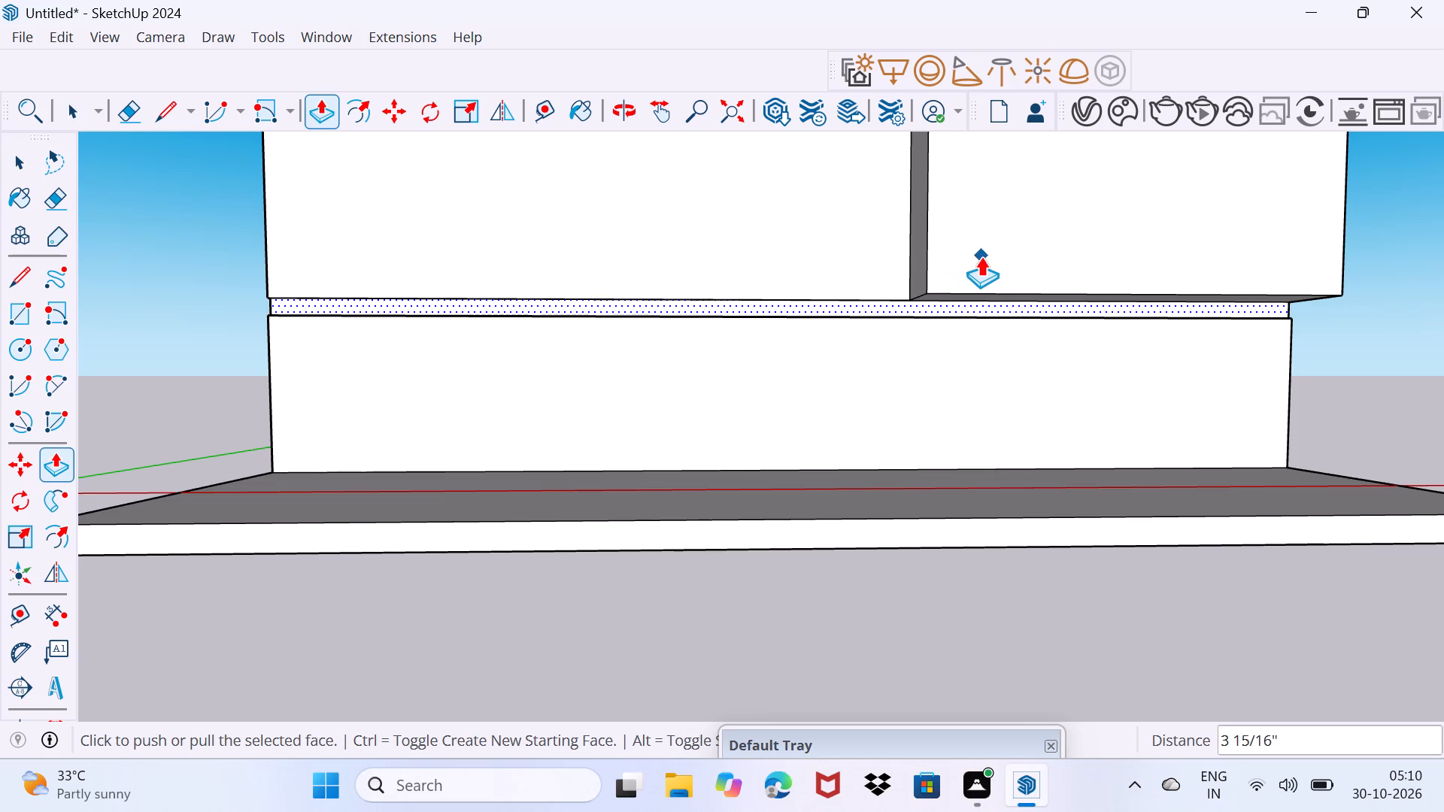
{"action": "left_click", "coordinate": [981, 256]}
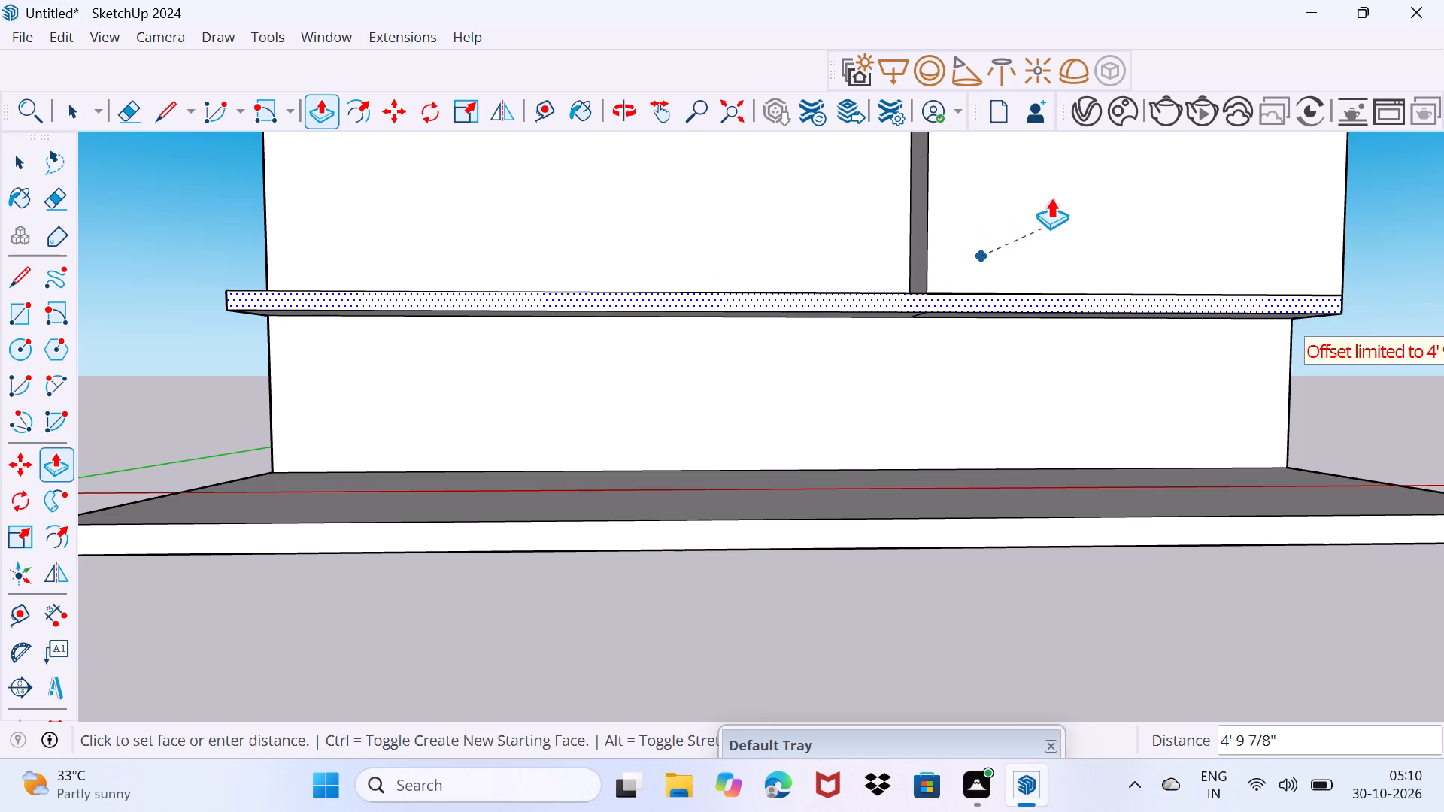
{"action": "left_click", "coordinate": [1051, 198]}
Pull the front face of the band a further 2' 8 11/16" outward, beyond the projecting bay.
{"action": "middle_click_drag", "start_coordinate": [801, 321], "coordinate": [966, 377]}
{"action": "left_click", "coordinate": [877, 372]}
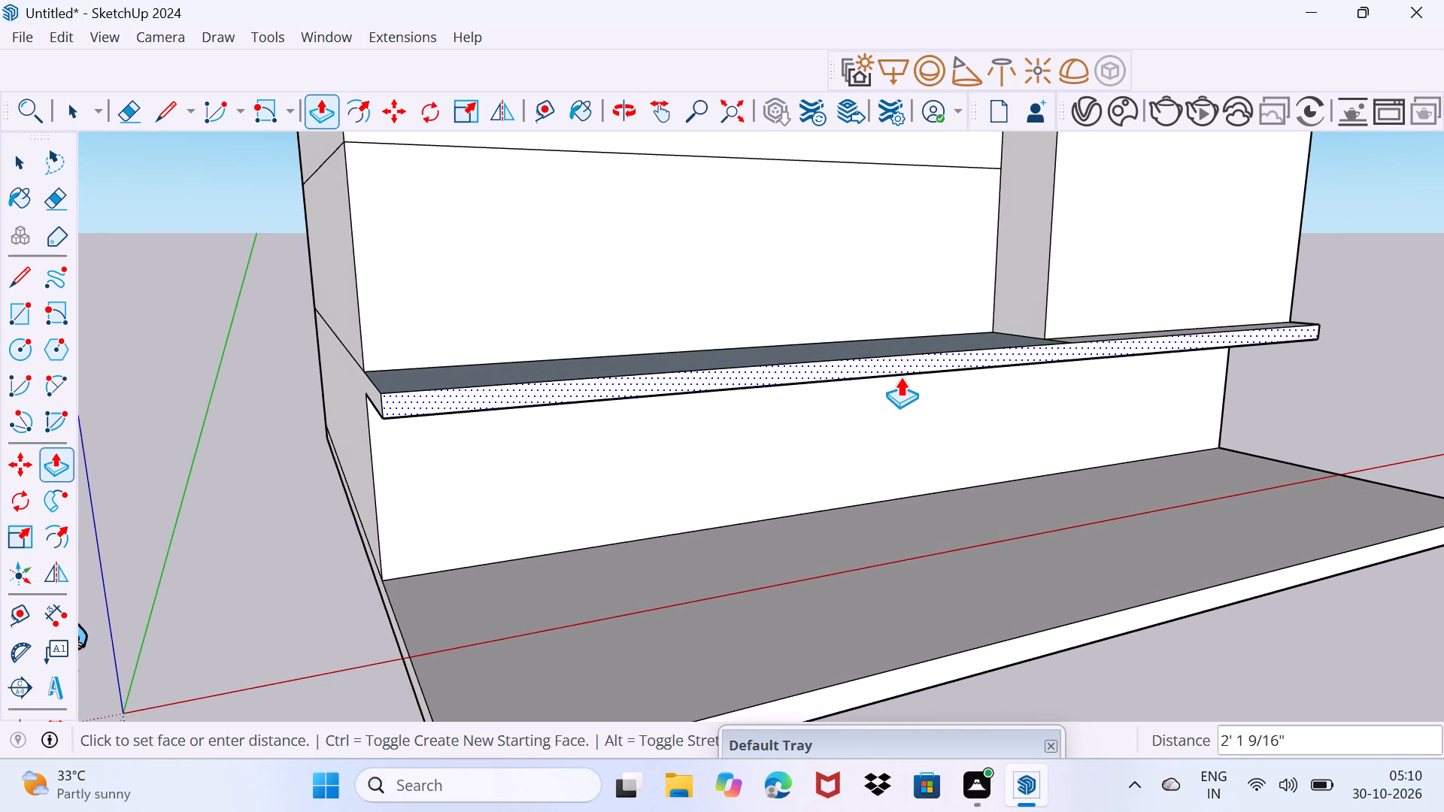
{"action": "left_click", "coordinate": [908, 378]}
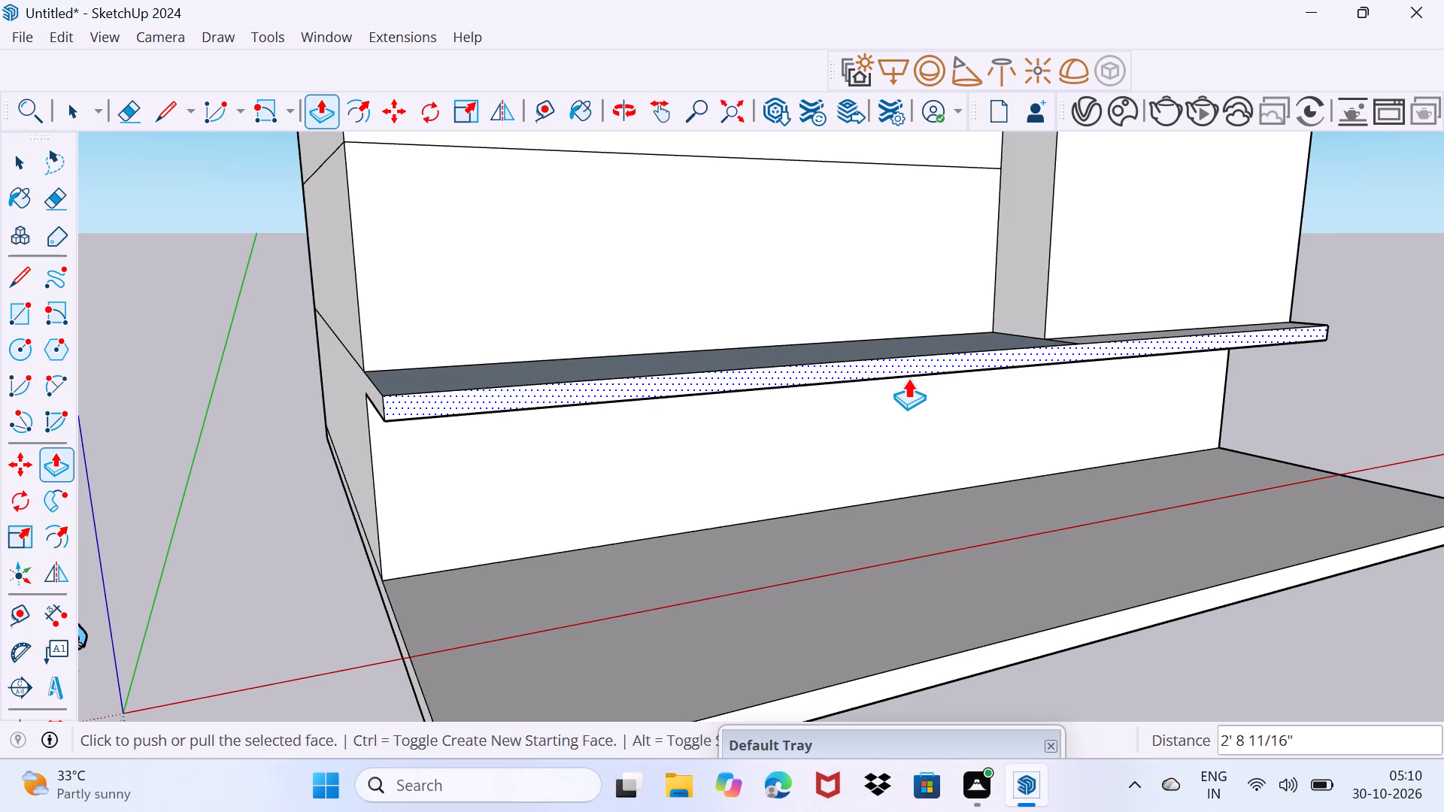
{"action": "key", "text": "space"}
Draw a 9' vertical line down the ground storey's front face from the inner corner of the bay above to the base slab.
{"action": "left_click_drag", "start_coordinate": [867, 511], "coordinate": [902, 432]}
{"action": "middle_click_drag", "start_coordinate": [968, 480], "coordinate": [844, 356]}
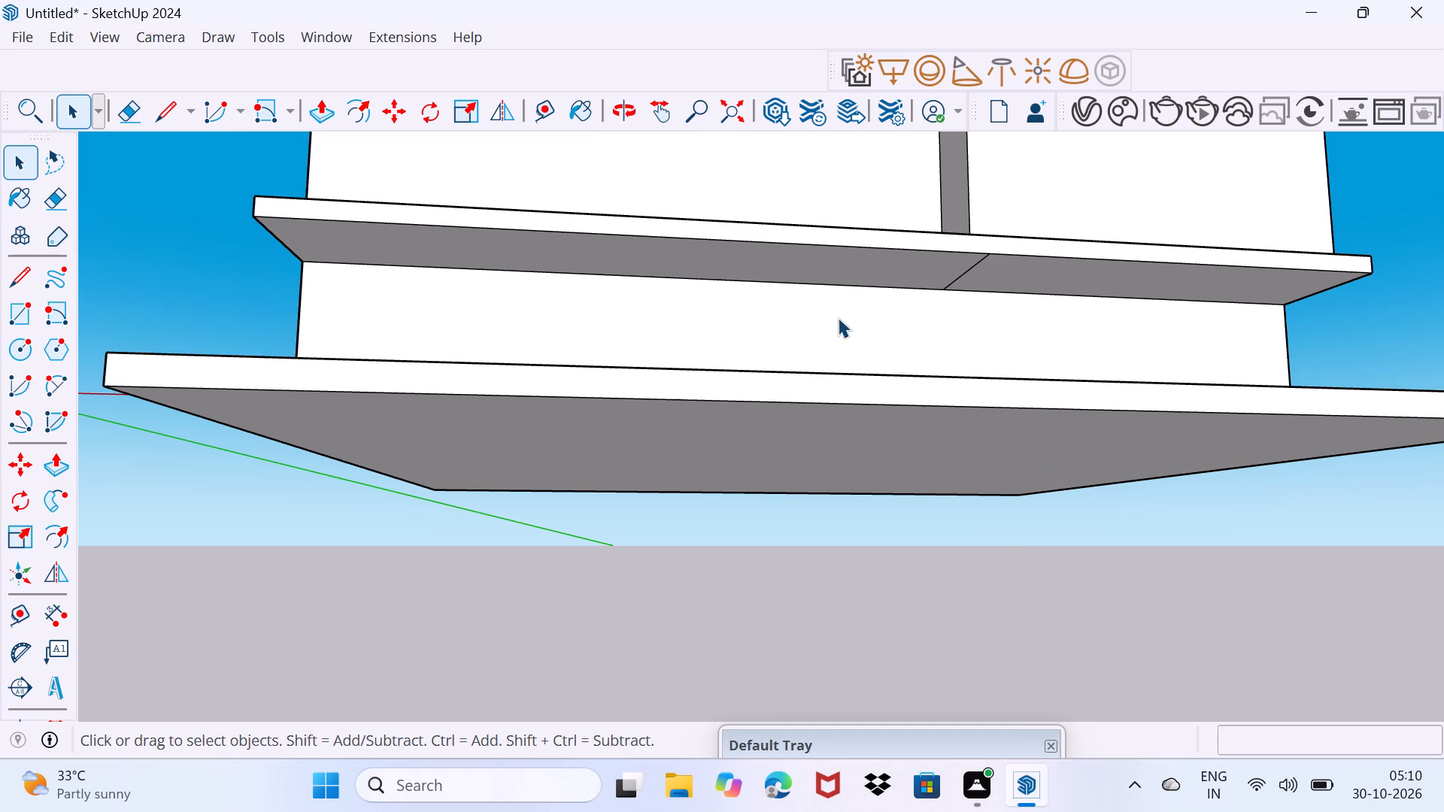
{"action": "scroll", "coordinate": [960, 292], "scroll_direction": "up", "scroll_amount": 3}
{"action": "middle_click_drag", "start_coordinate": [1019, 329], "coordinate": [1016, 393]}
{"action": "left_click", "coordinate": [1060, 455]}
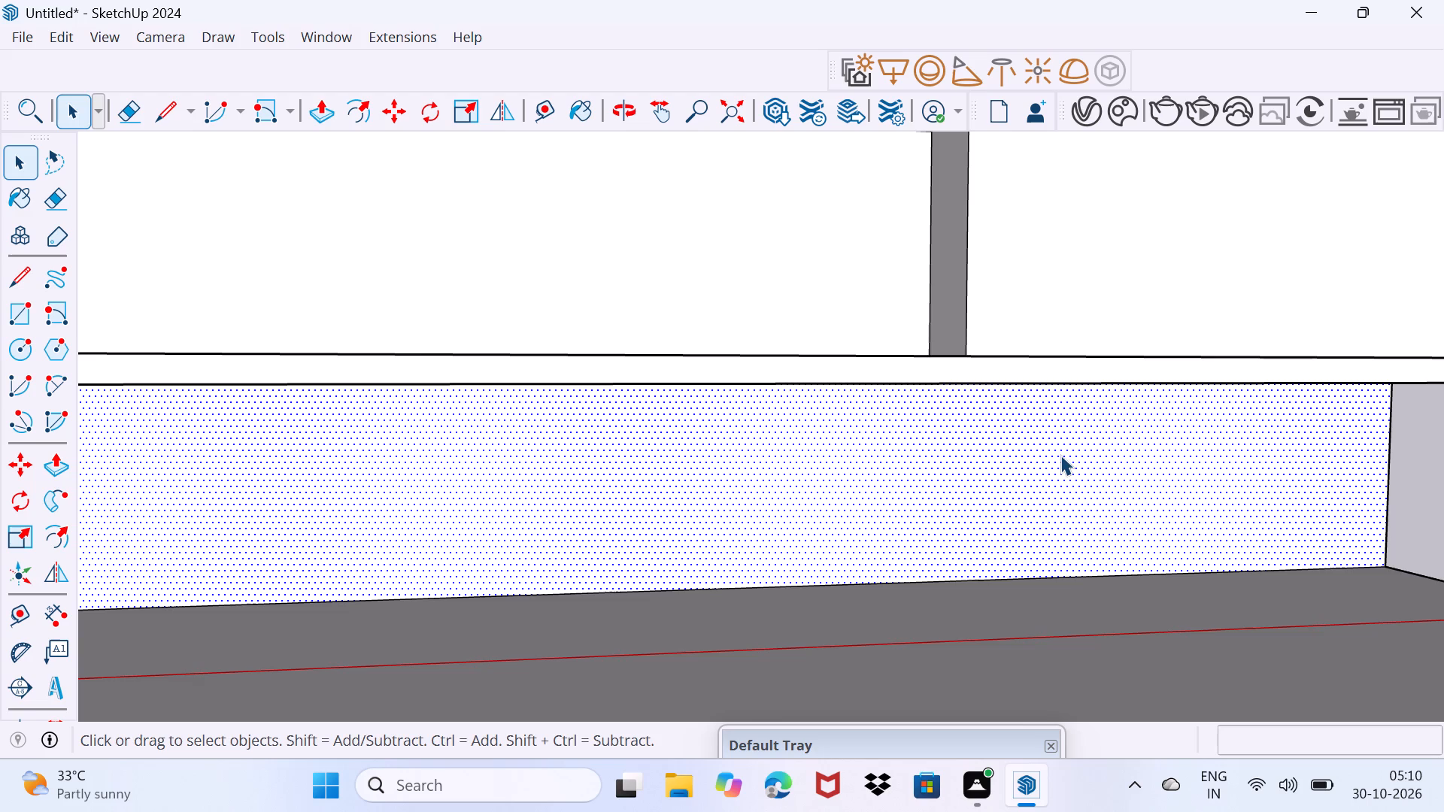
{"action": "middle_click_drag", "start_coordinate": [1000, 460], "coordinate": [976, 416]}
{"action": "left_click_drag", "start_coordinate": [914, 480], "coordinate": [955, 401]}
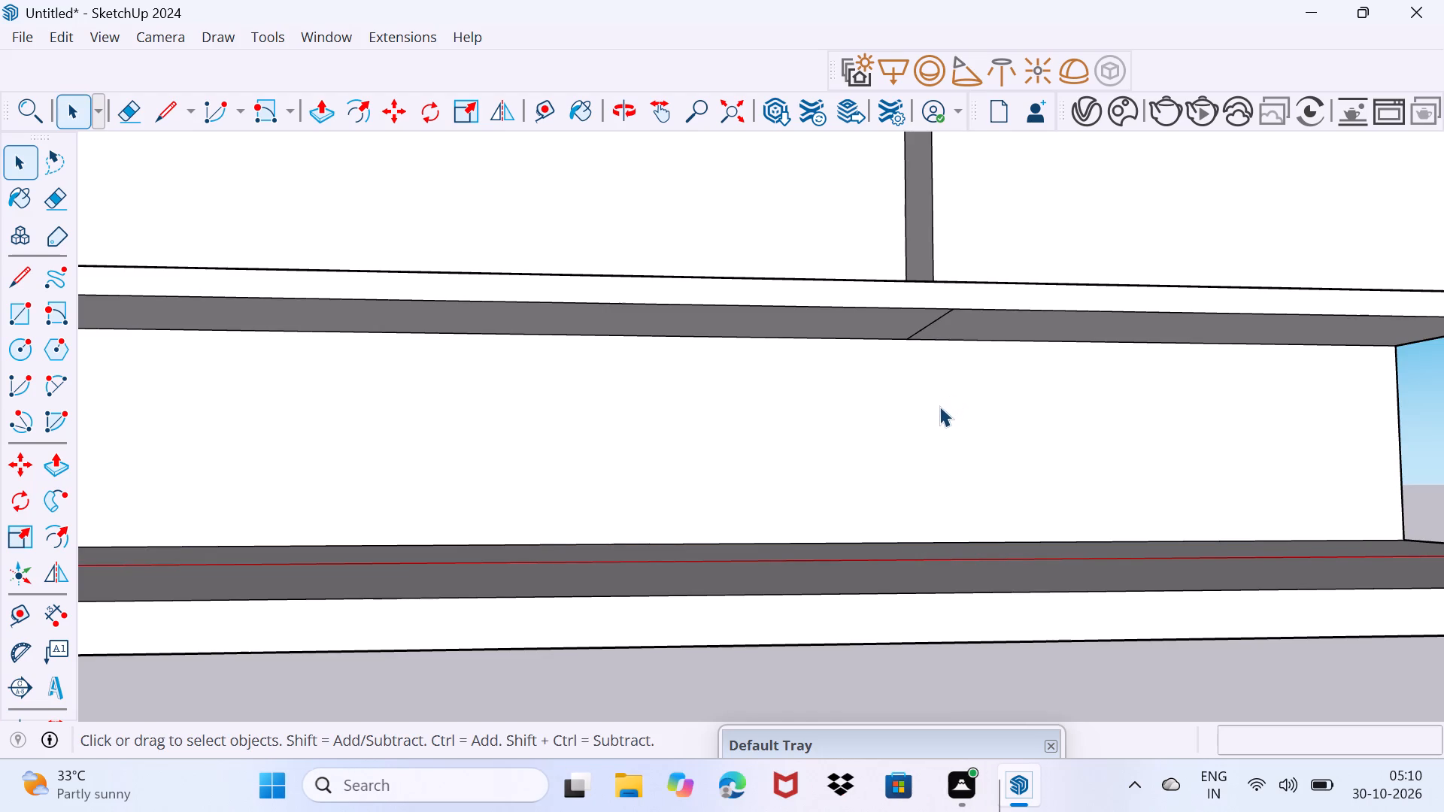
{"action": "key", "text": "l"}
{"action": "left_click", "coordinate": [906, 341]}
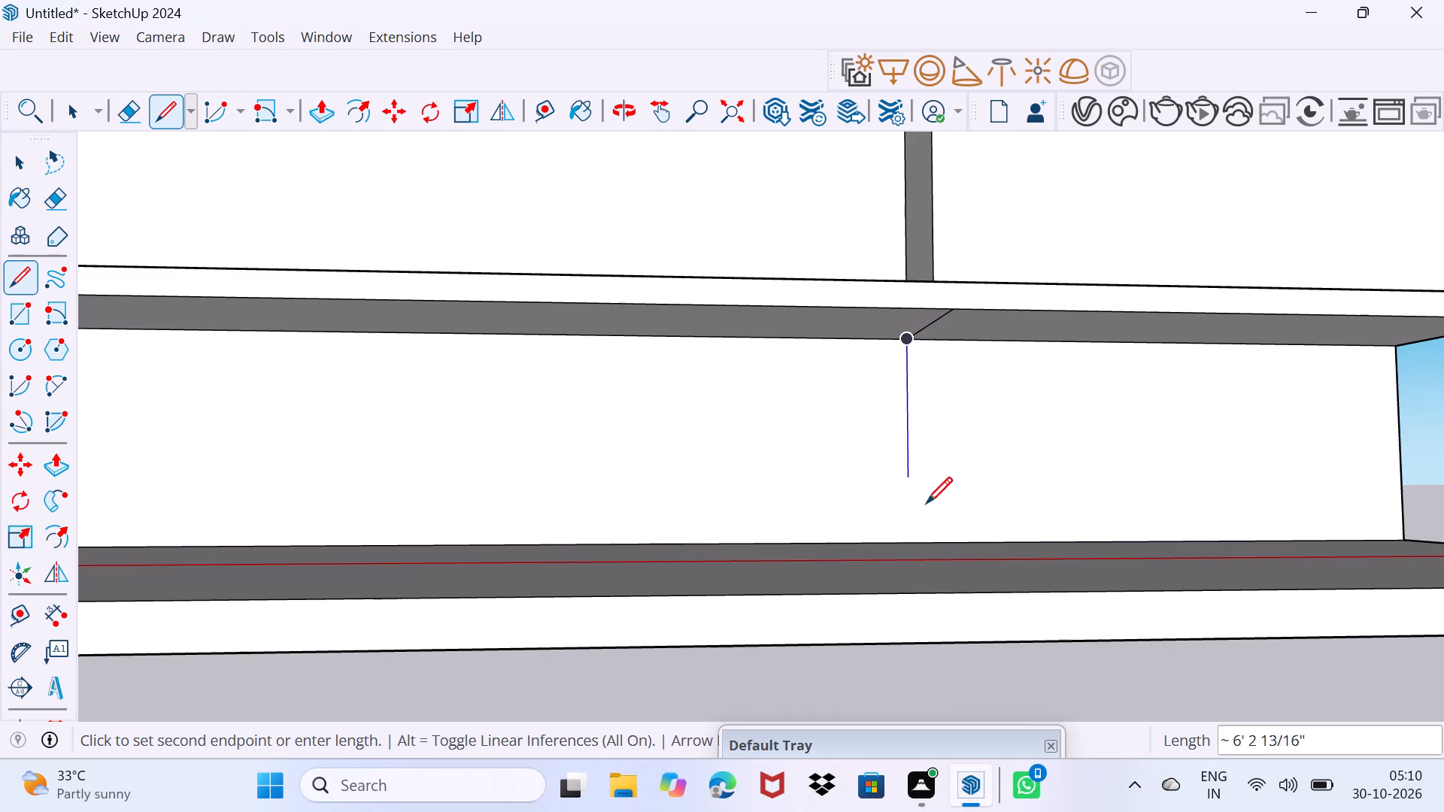
{"action": "left_click", "coordinate": [909, 548]}
{"action": "key", "text": "space"}
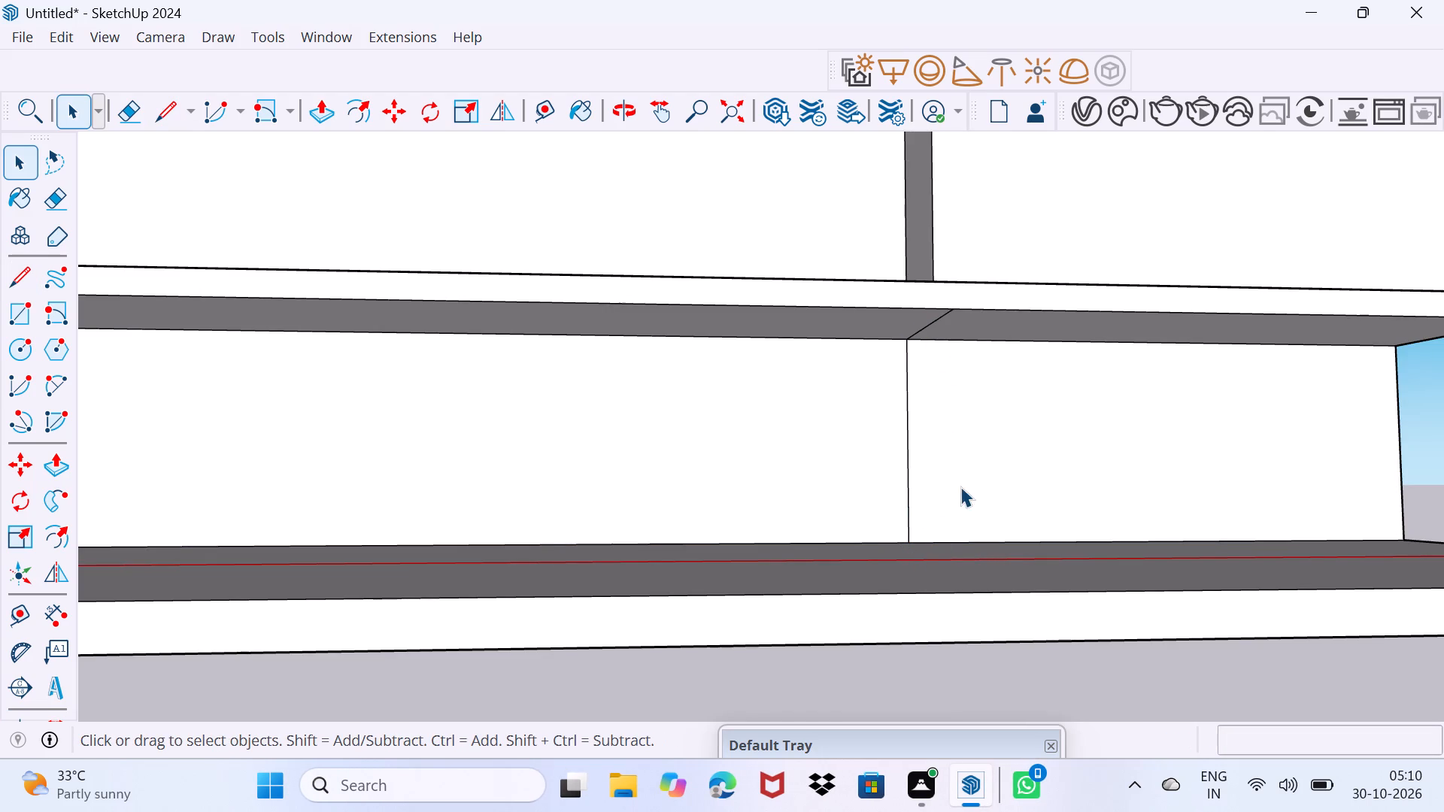
Pull the ground storey face beneath the projecting bay outward about 4' 5 15/16", flush with the bay above.
{"action": "left_click", "coordinate": [972, 463]}
{"action": "key", "text": "p"}
{"action": "left_click", "coordinate": [972, 463]}
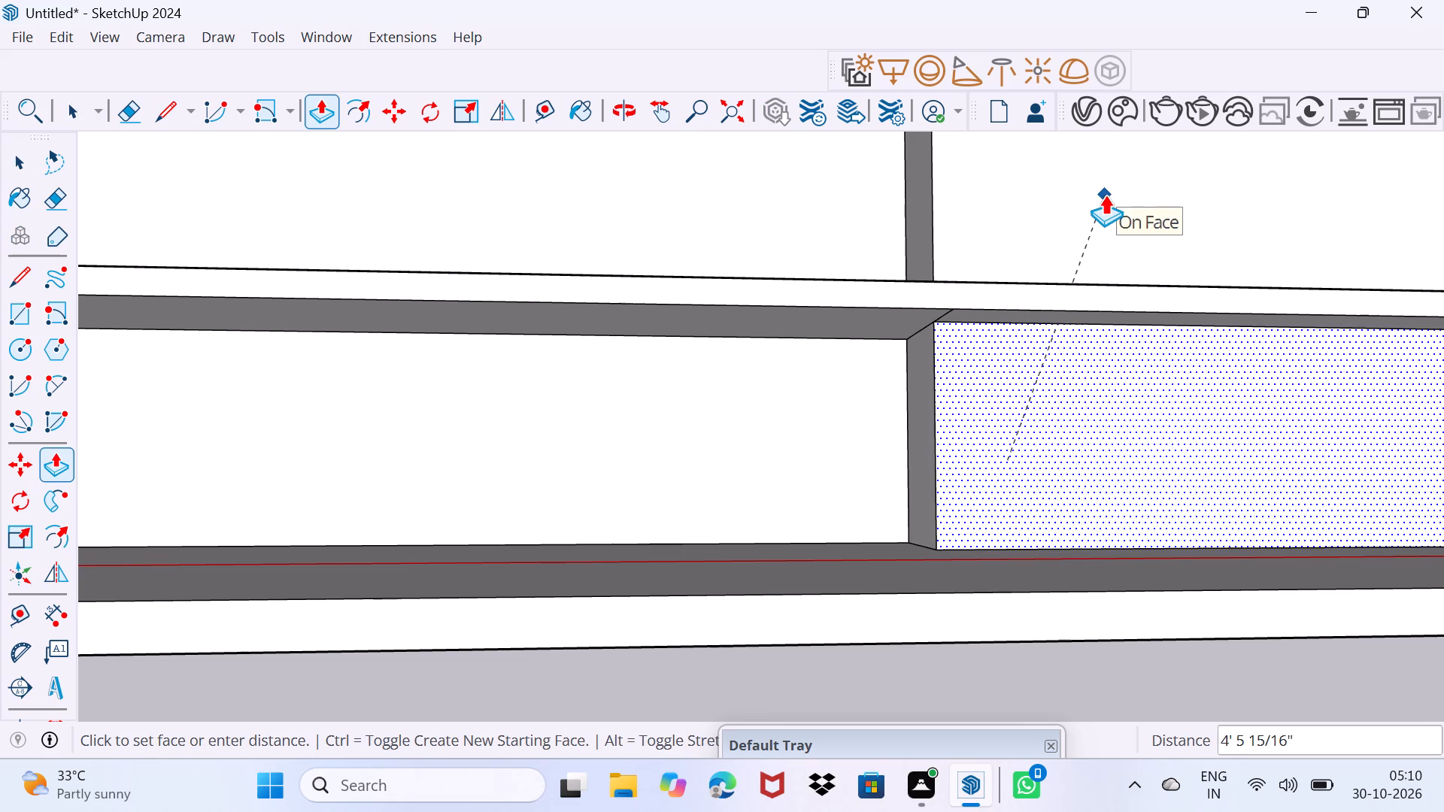
{"action": "left_click", "coordinate": [1105, 195]}
{"action": "key", "text": "space"}
Erase the leftover dividing edges on the underside and top of the projecting ledge beside the bay corner.
{"action": "left_click_drag", "start_coordinate": [1017, 455], "coordinate": [1033, 404]}
{"action": "scroll", "coordinate": [963, 358], "scroll_direction": "up", "scroll_amount": 4}
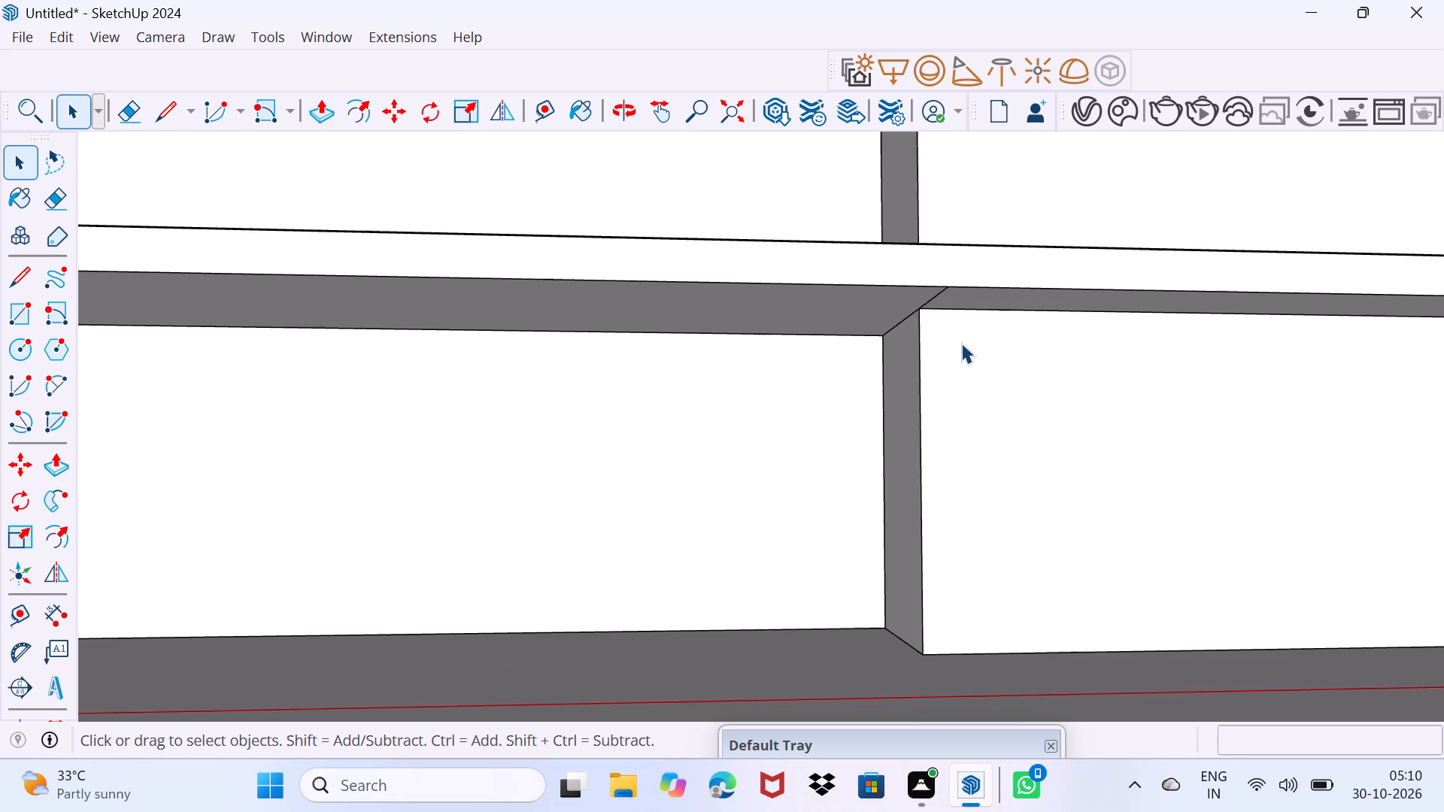
{"action": "middle_click_drag", "start_coordinate": [954, 343], "coordinate": [937, 326]}
{"action": "key", "text": "e"}
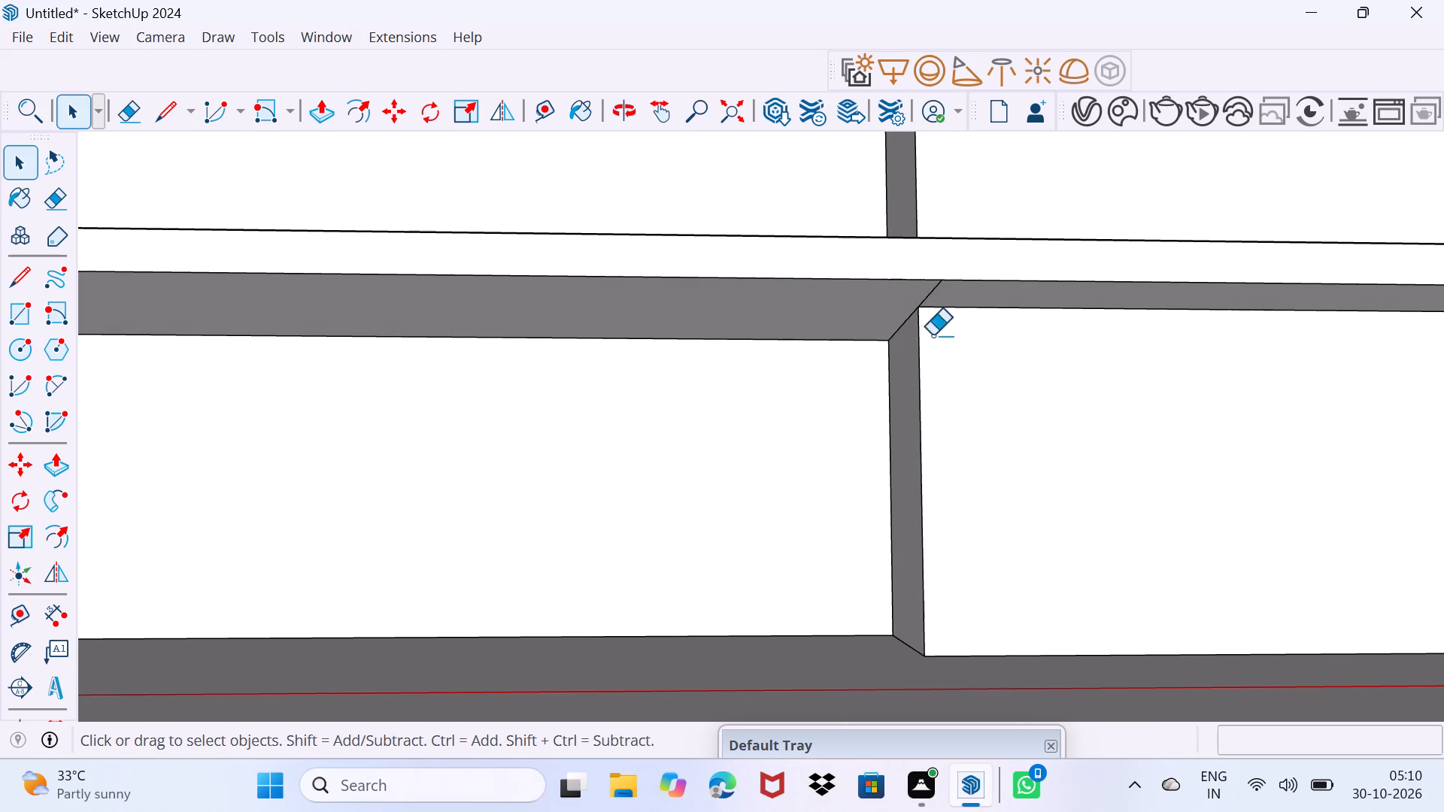
{"action": "left_click", "coordinate": [928, 296]}
{"action": "key", "text": "space"}
{"action": "scroll", "coordinate": [900, 370], "scroll_direction": "down", "scroll_amount": 3}
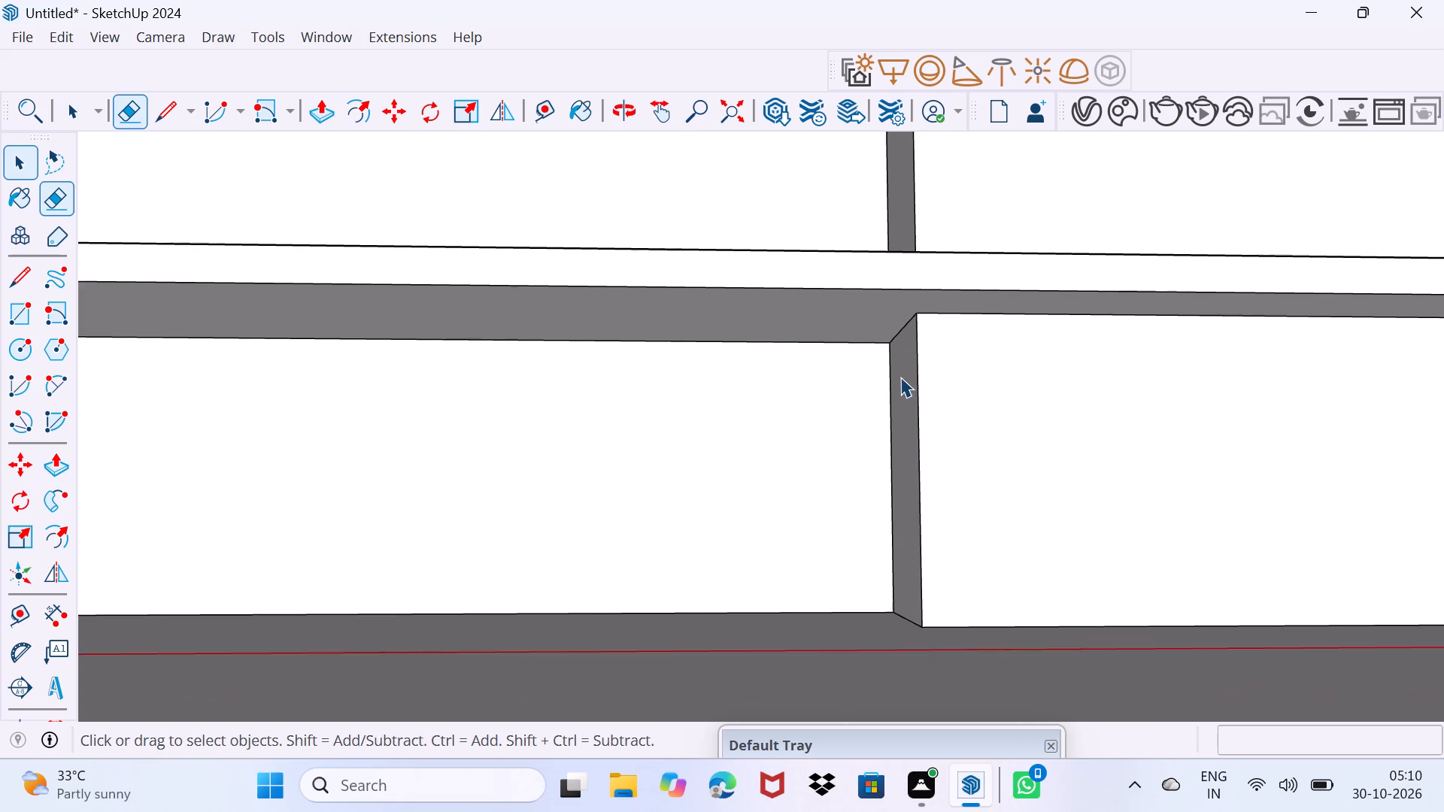
{"action": "scroll", "coordinate": [900, 377], "scroll_direction": "down", "scroll_amount": 7}
{"action": "middle_click_drag", "start_coordinate": [899, 387], "coordinate": [1025, 517]}
{"action": "scroll", "coordinate": [977, 417], "scroll_direction": "up", "scroll_amount": 2}
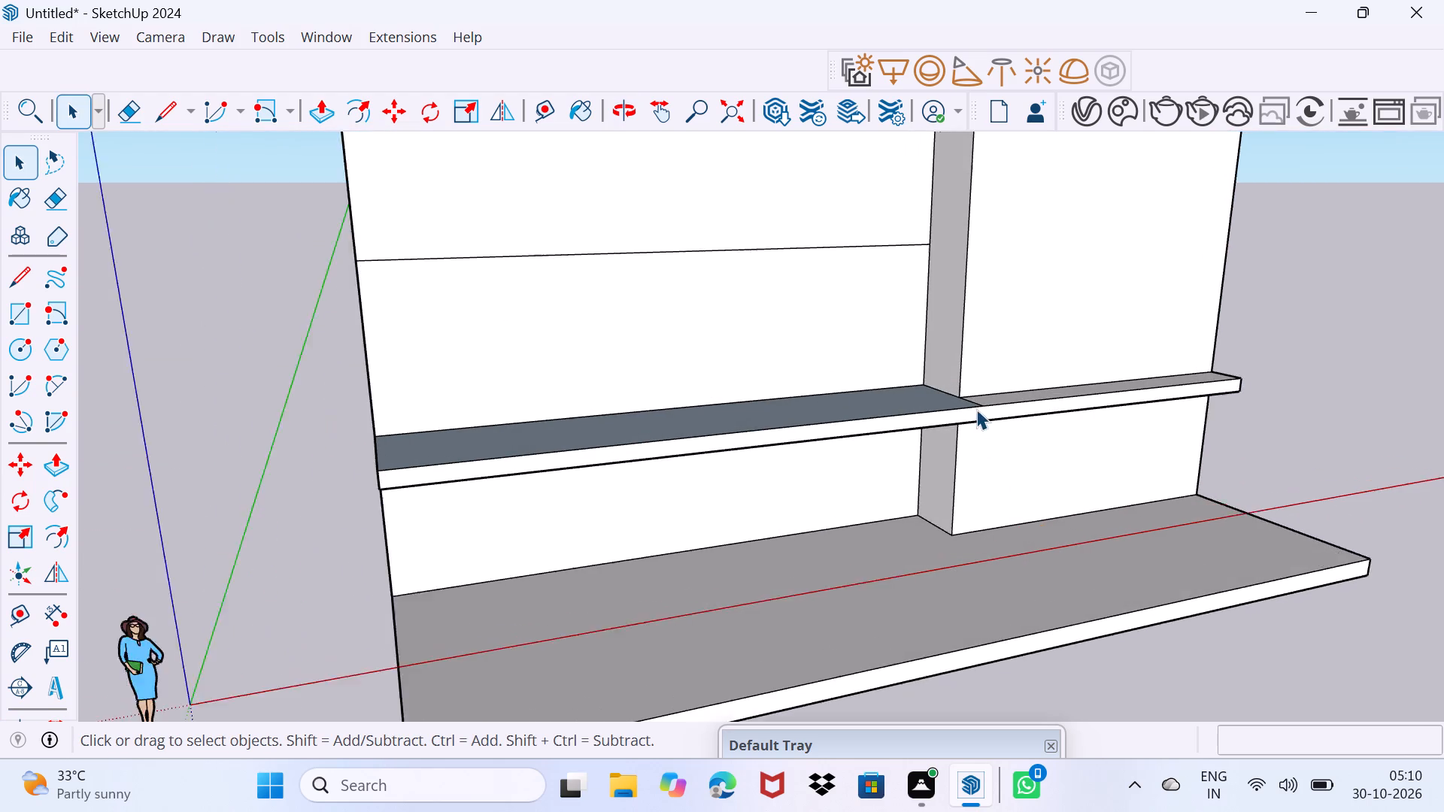
{"action": "scroll", "coordinate": [976, 409], "scroll_direction": "up", "scroll_amount": 6}
{"action": "key", "text": "e"}
{"action": "scroll", "coordinate": [973, 398], "scroll_direction": "up", "scroll_amount": 3}
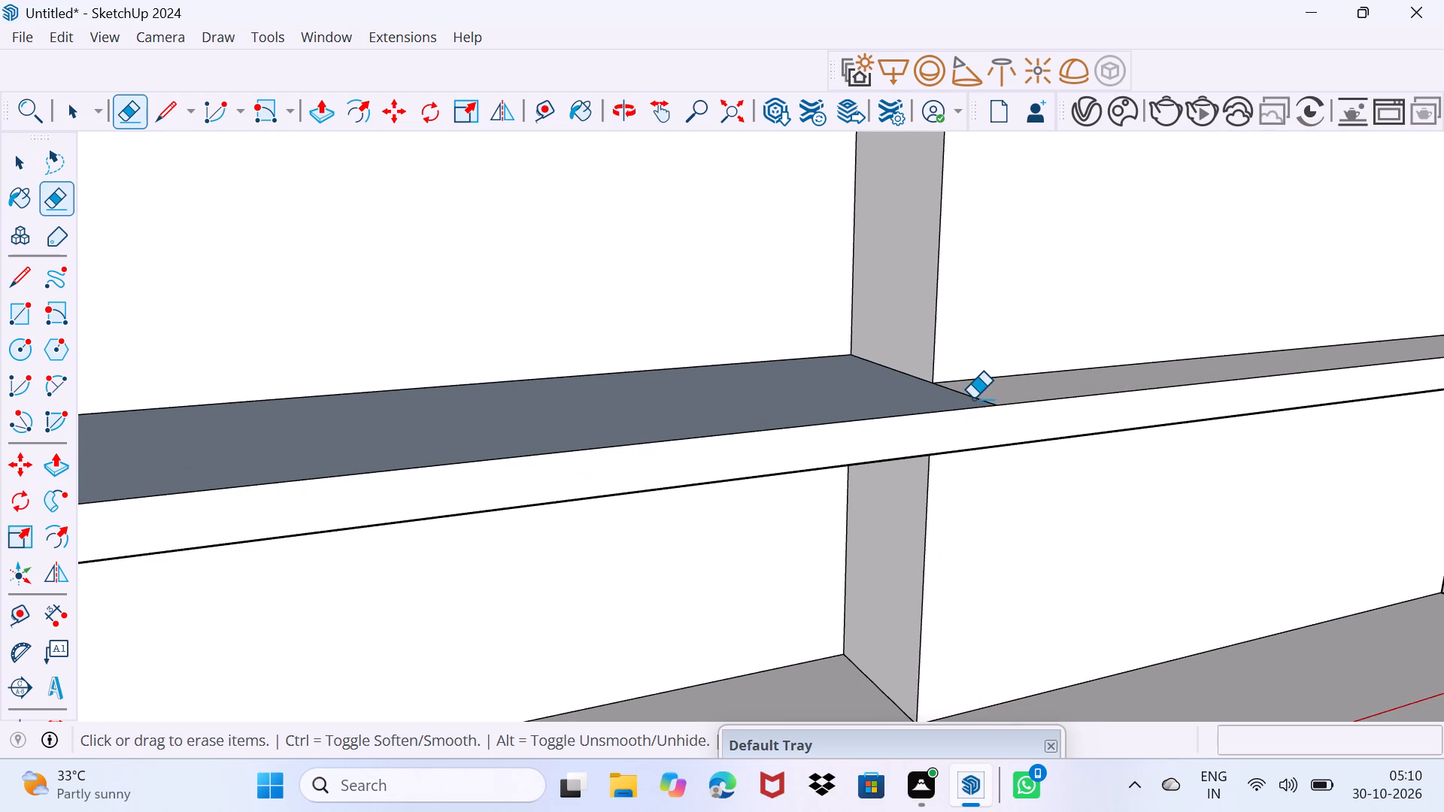
{"action": "left_click", "coordinate": [975, 398]}
{"action": "key", "text": "space"}
Pull the top face of the projecting ledge above the ground floor upward about 3 1/8".
{"action": "scroll", "coordinate": [919, 408], "scroll_direction": "down", "scroll_amount": 3}
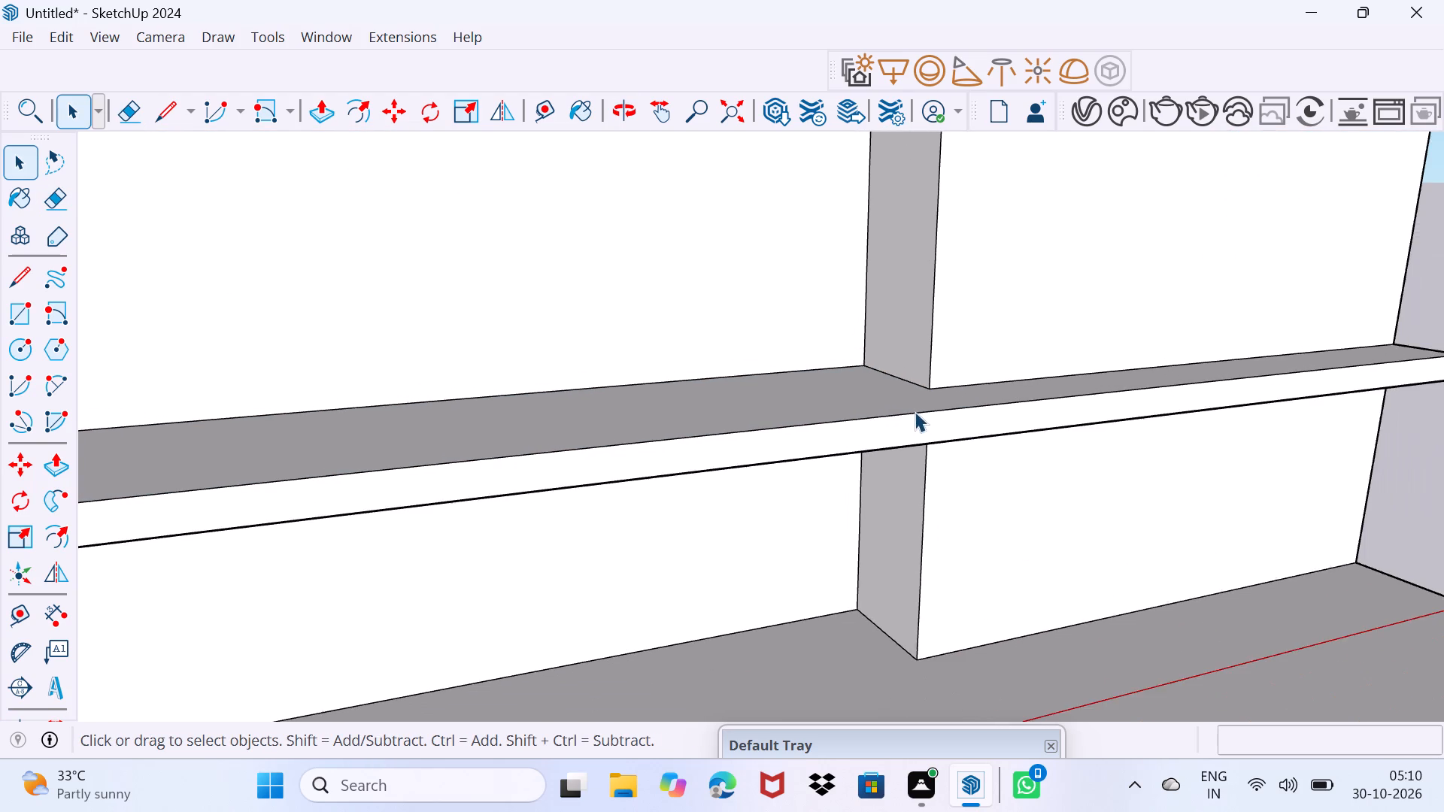
{"action": "scroll", "coordinate": [915, 411], "scroll_direction": "down", "scroll_amount": 2}
{"action": "middle_click_drag", "start_coordinate": [848, 477], "coordinate": [816, 376]}
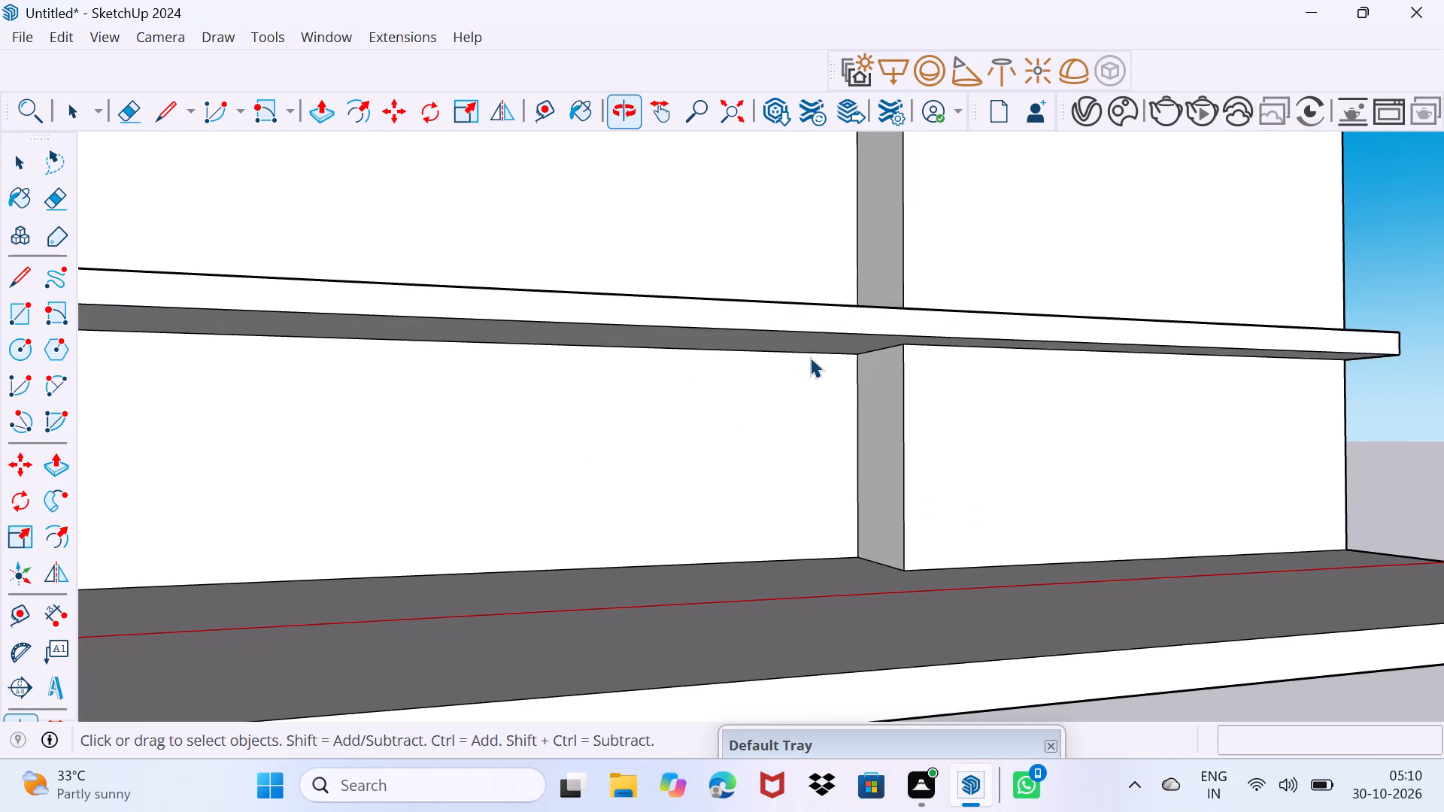
{"action": "left_click_drag", "start_coordinate": [810, 298], "coordinate": [839, 355]}
{"action": "middle_click_drag", "start_coordinate": [808, 321], "coordinate": [860, 459]}
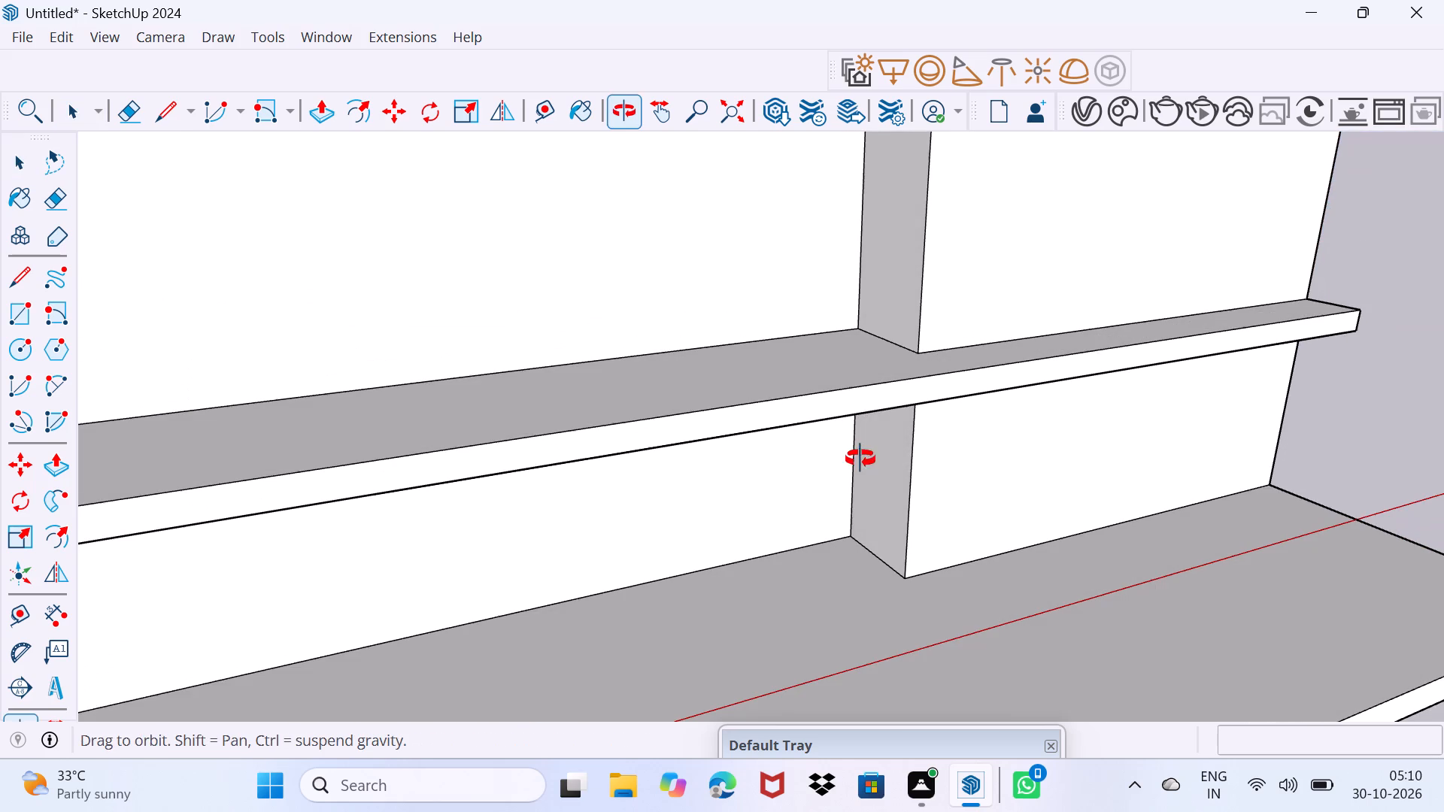
{"action": "middle_click_drag", "start_coordinate": [860, 459], "coordinate": [860, 458]}
{"action": "left_click", "coordinate": [759, 368]}
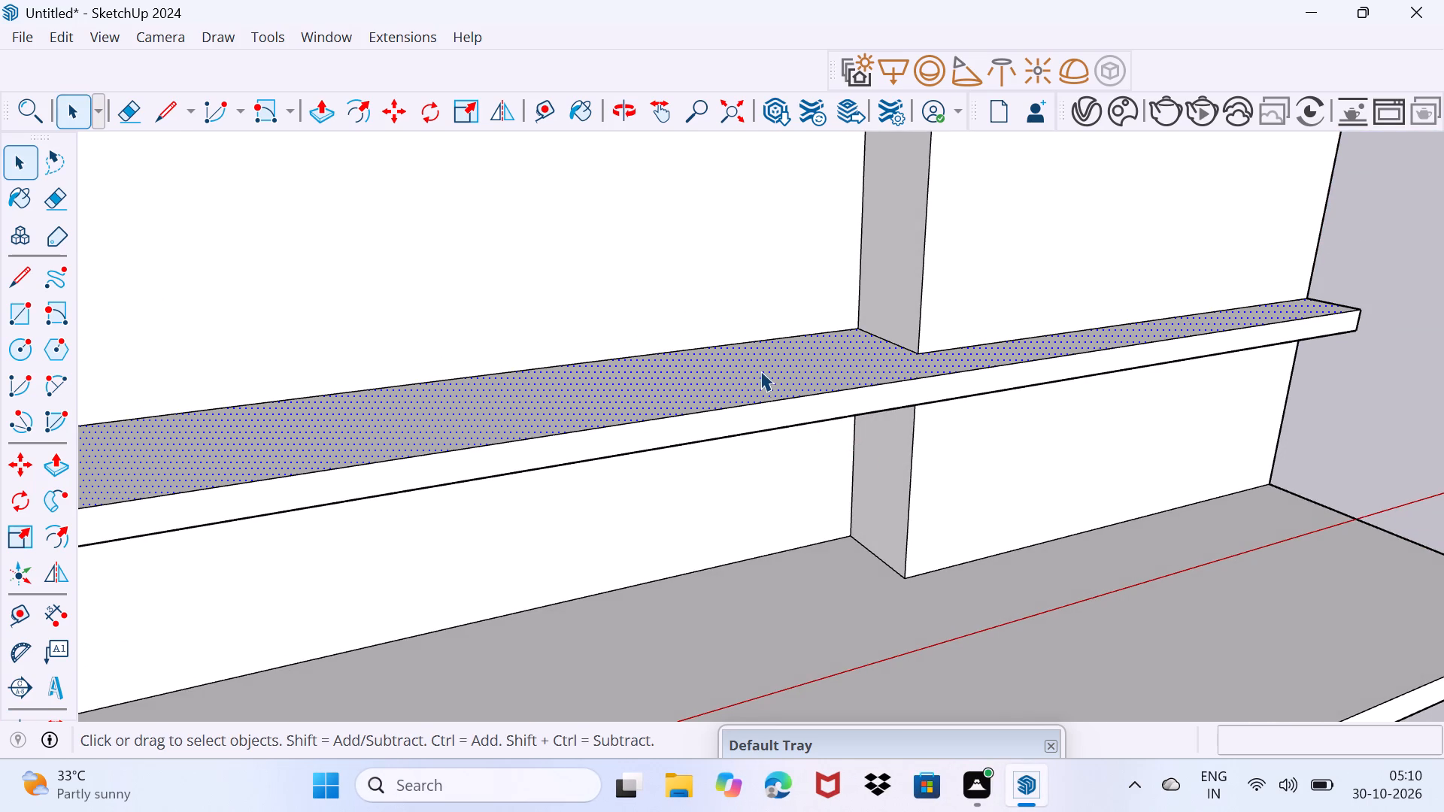
{"action": "key", "text": "p"}
{"action": "left_click", "coordinate": [760, 371]}
{"action": "left_click", "coordinate": [760, 364]}
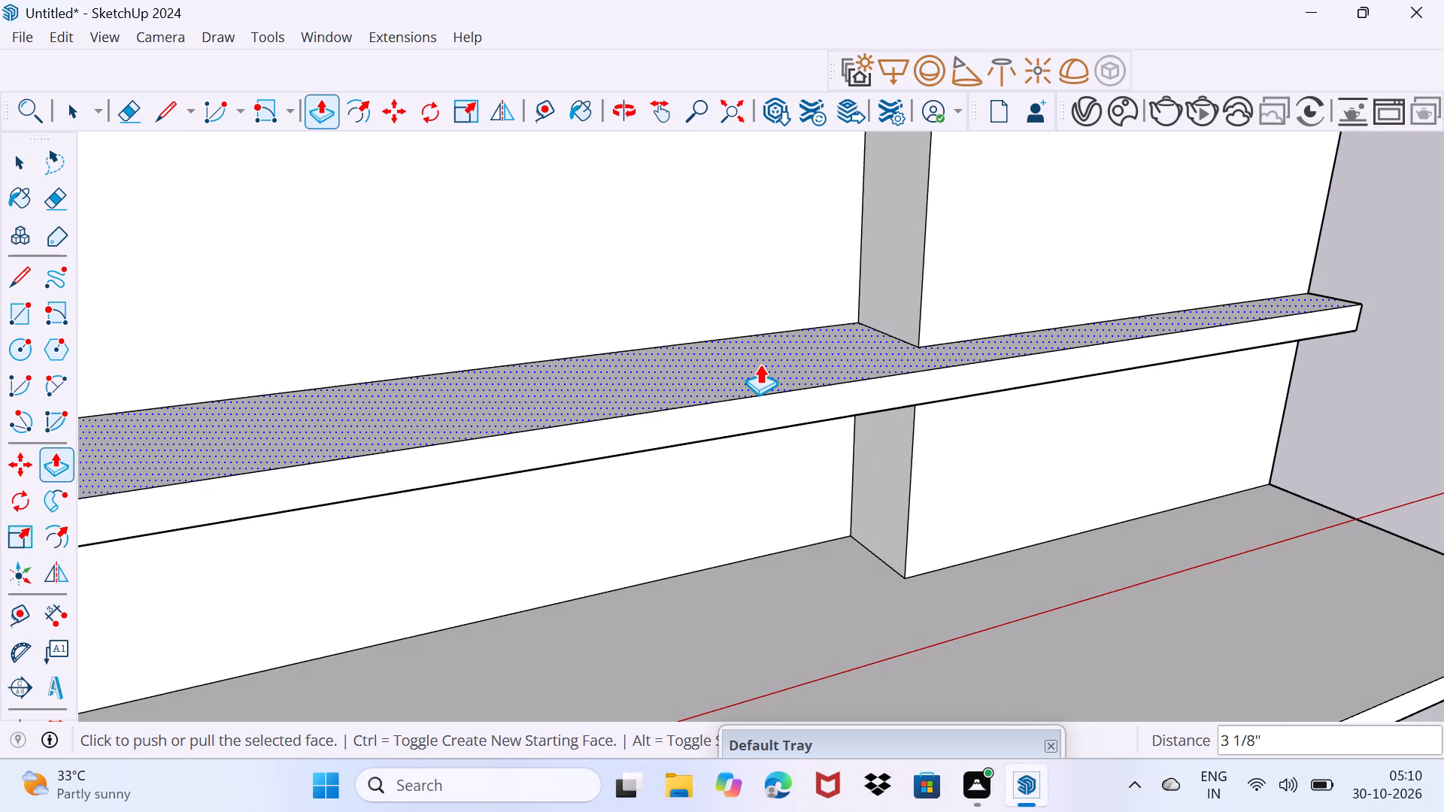
{"action": "key", "text": "space"}
{"action": "left_click_drag", "start_coordinate": [751, 414], "coordinate": [781, 363]}
Pull the front face of the projecting ledge outward about 6 3/8".
{"action": "left_click", "coordinate": [793, 406]}
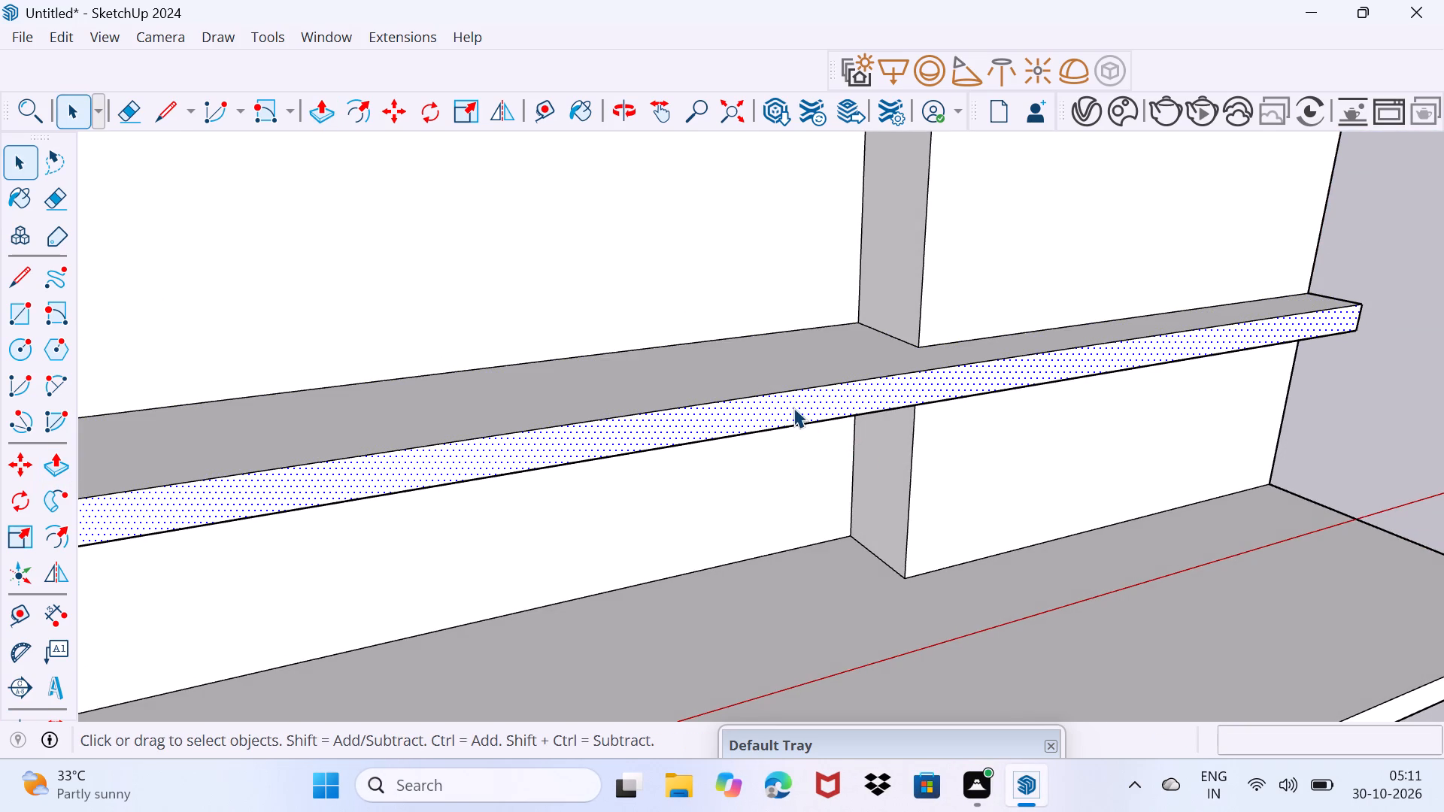
{"action": "key", "text": "p"}
{"action": "left_click", "coordinate": [793, 408]}
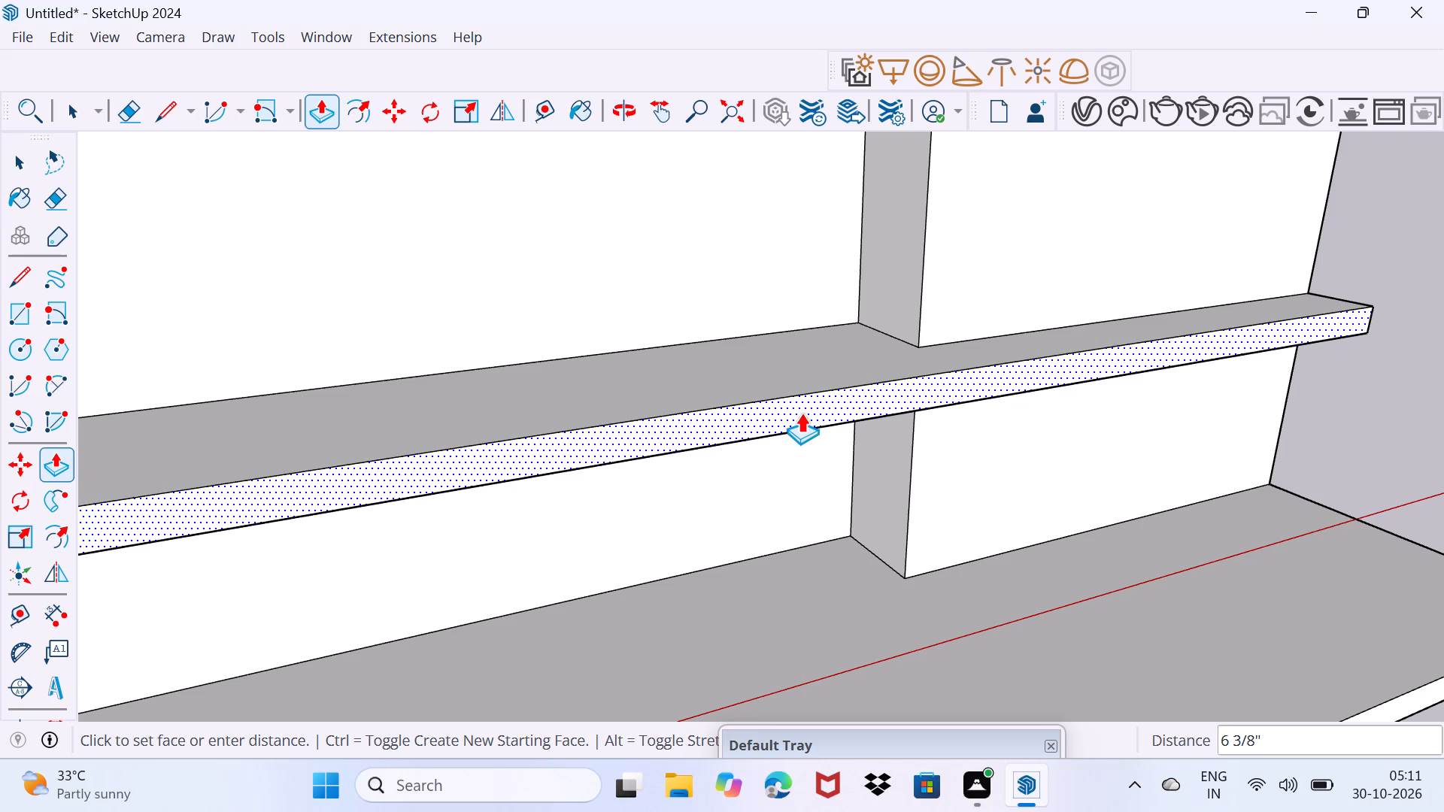
{"action": "left_click", "coordinate": [801, 413]}
{"action": "key", "text": "space"}
{"action": "left_click_drag", "start_coordinate": [779, 523], "coordinate": [805, 470]}
Draw a rectangle about 7' 3" high by 25' 6" wide on the recessed ground storey front wall, below the ledge.
{"action": "scroll", "coordinate": [729, 495], "scroll_direction": "down", "scroll_amount": 3}
{"action": "middle_click_drag", "start_coordinate": [722, 577], "coordinate": [718, 499]}
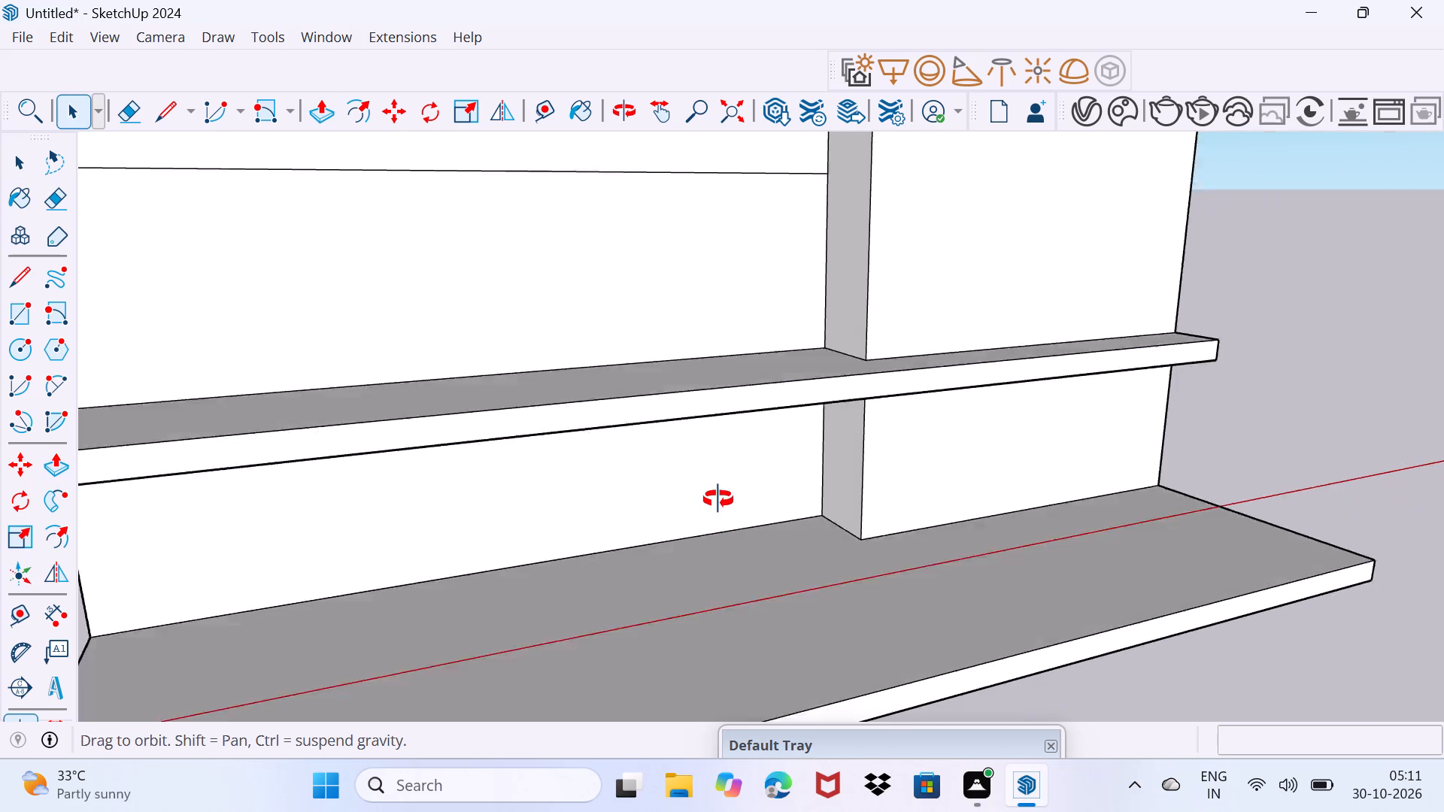
{"action": "middle_click_drag", "start_coordinate": [718, 499], "coordinate": [643, 471]}
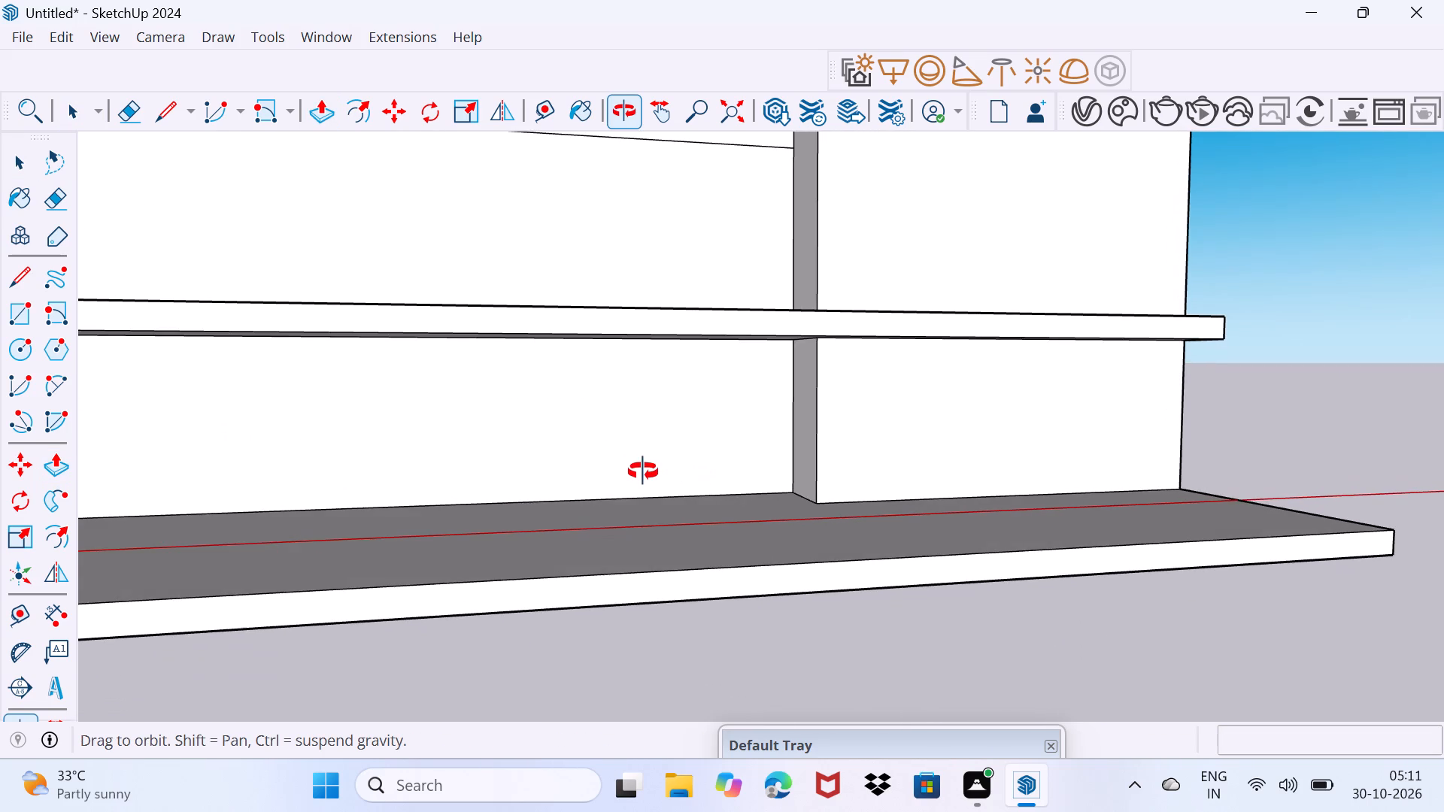
{"action": "middle_click_drag", "start_coordinate": [643, 471], "coordinate": [892, 441]}
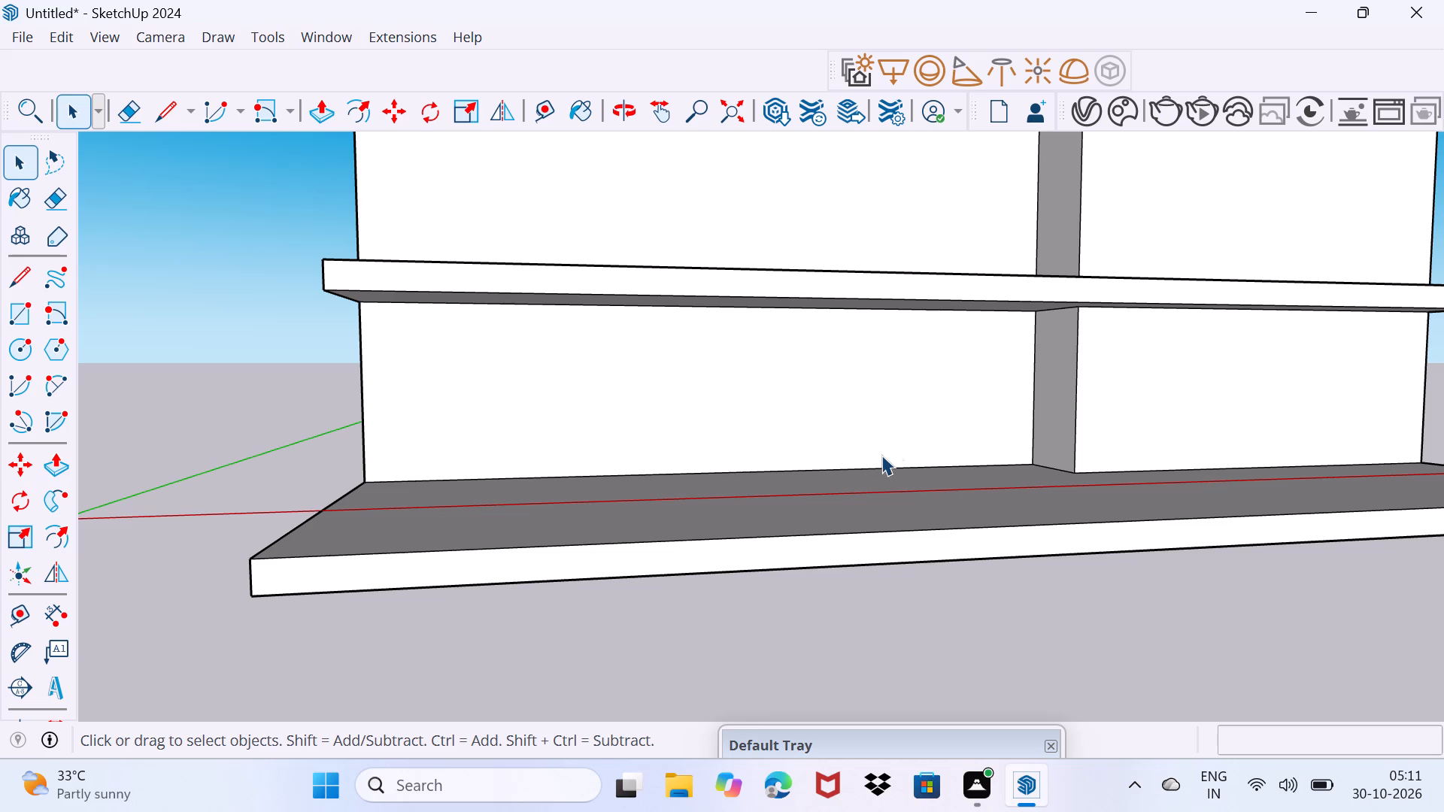
{"action": "scroll", "coordinate": [599, 387], "scroll_direction": "up", "scroll_amount": 2}
{"action": "key", "text": "r"}
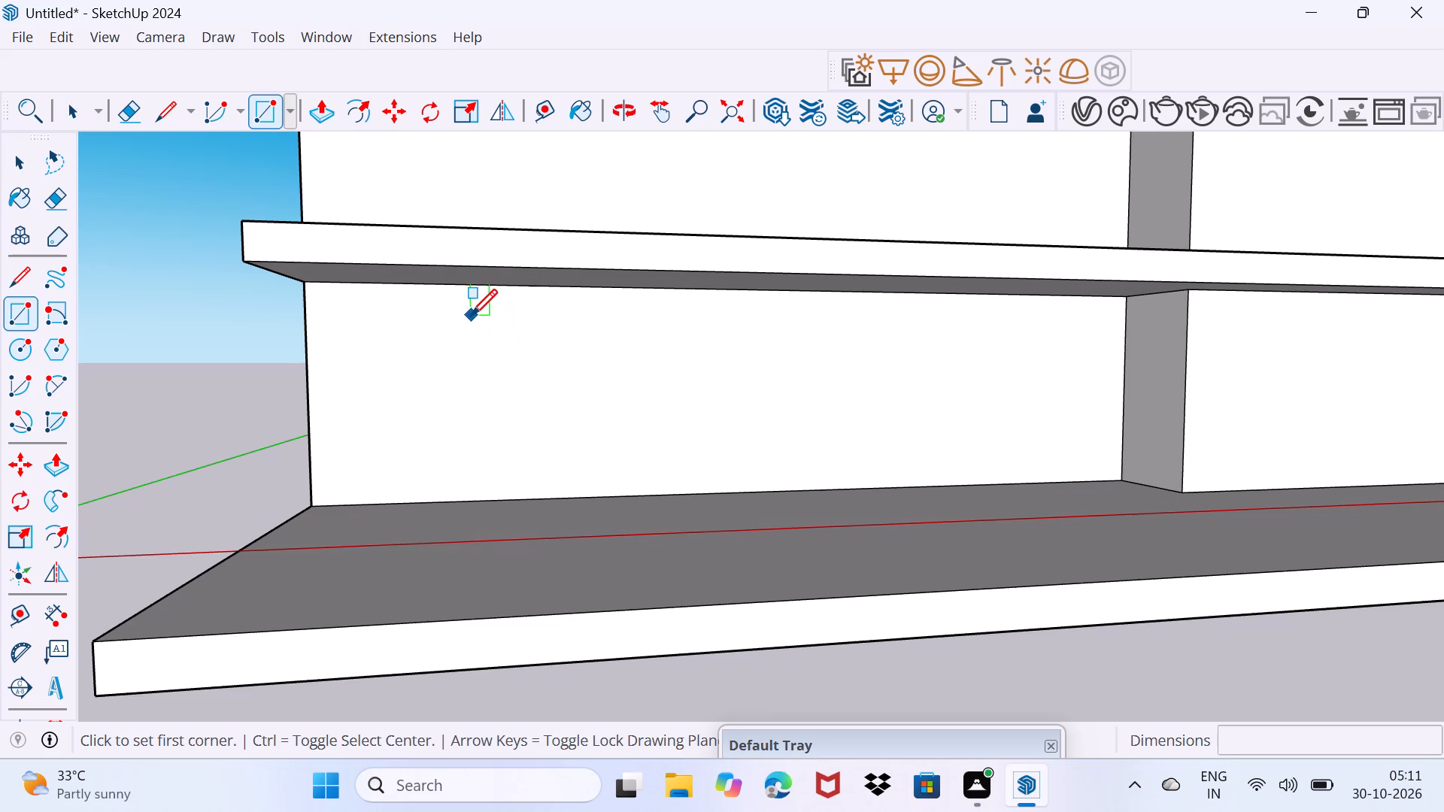
{"action": "left_click", "coordinate": [422, 310]}
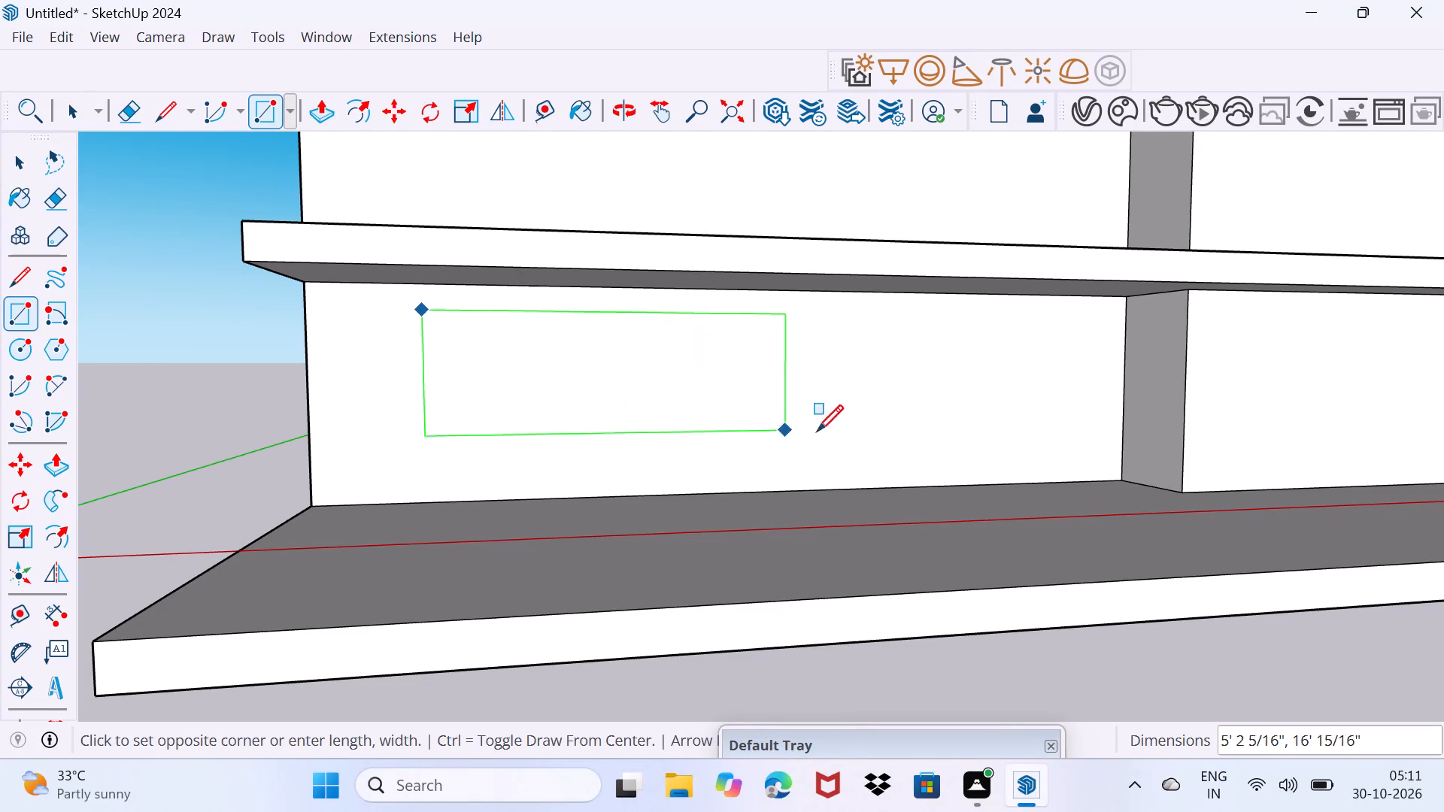
{"action": "left_click", "coordinate": [994, 471]}
{"action": "key", "text": "space"}
Push the rectangle on the ground storey wall inward about 7' 11 5/16" to form a recessed opening.
{"action": "left_click", "coordinate": [769, 359]}
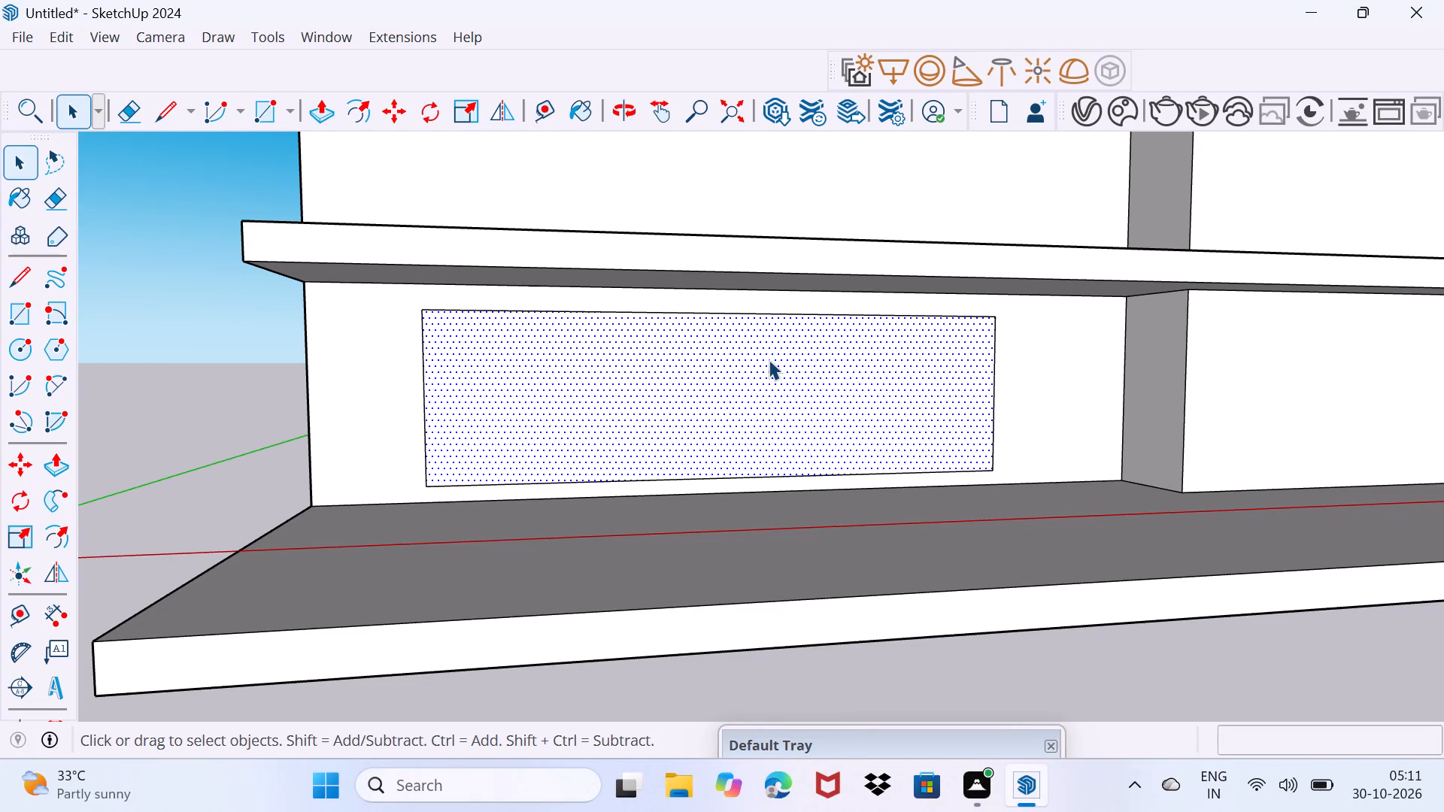
{"action": "key", "text": "p"}
{"action": "left_click", "coordinate": [761, 389]}
{"action": "left_click_drag", "start_coordinate": [731, 400], "coordinate": [724, 398]}
{"action": "left_click_drag", "start_coordinate": [721, 404], "coordinate": [696, 392]}
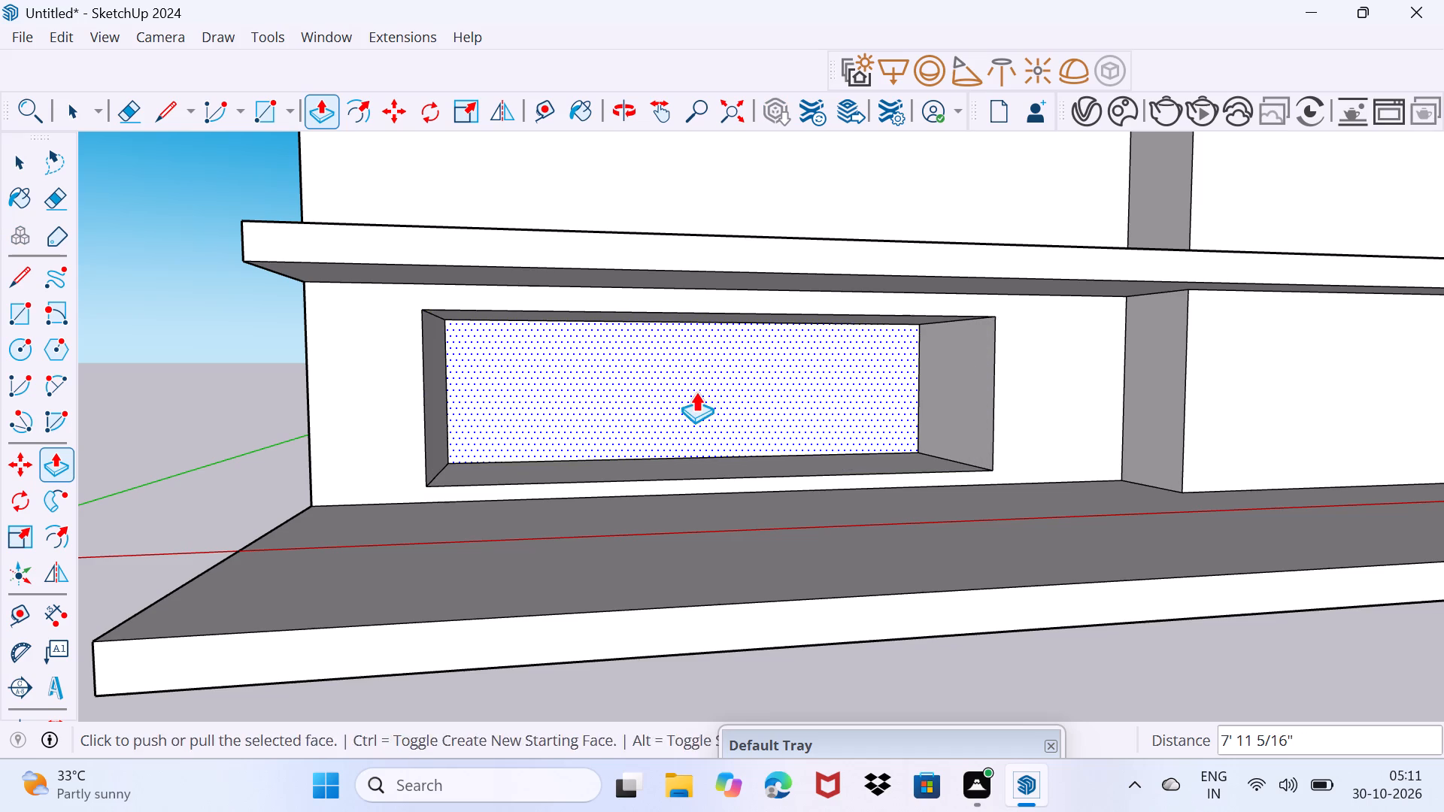
{"action": "left_click", "coordinate": [696, 392]}
{"action": "key", "text": "space"}
{"action": "left_click_drag", "start_coordinate": [696, 468], "coordinate": [735, 413]}
Copy the first floor line above the ledge 8" downward on the front wall beside the bay.
{"action": "scroll", "coordinate": [685, 414], "scroll_direction": "down", "scroll_amount": 3}
{"action": "middle_click_drag", "start_coordinate": [684, 420], "coordinate": [681, 446]}
{"action": "scroll", "coordinate": [681, 446], "scroll_direction": "down", "scroll_amount": 1}
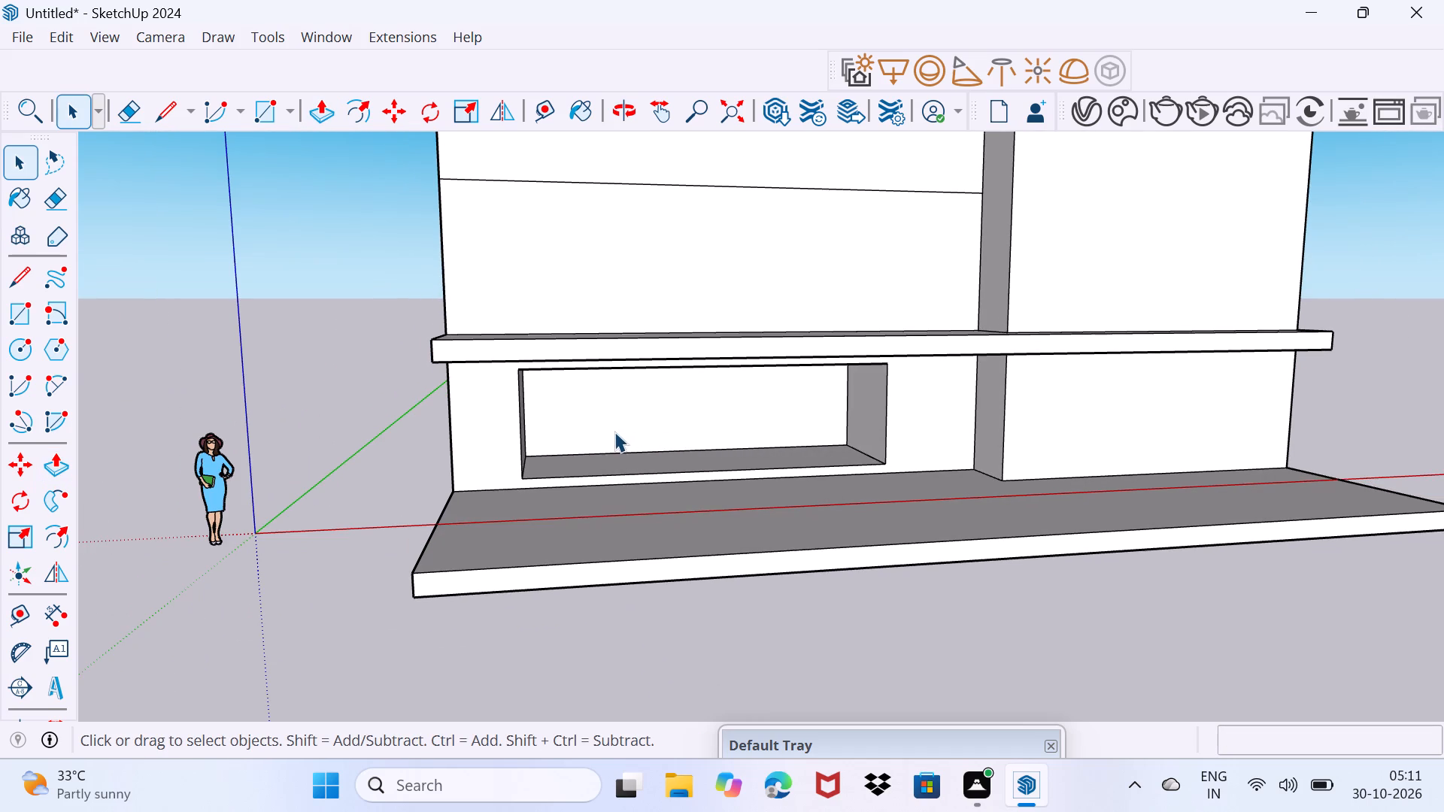
{"action": "middle_click_drag", "start_coordinate": [632, 441], "coordinate": [664, 471]}
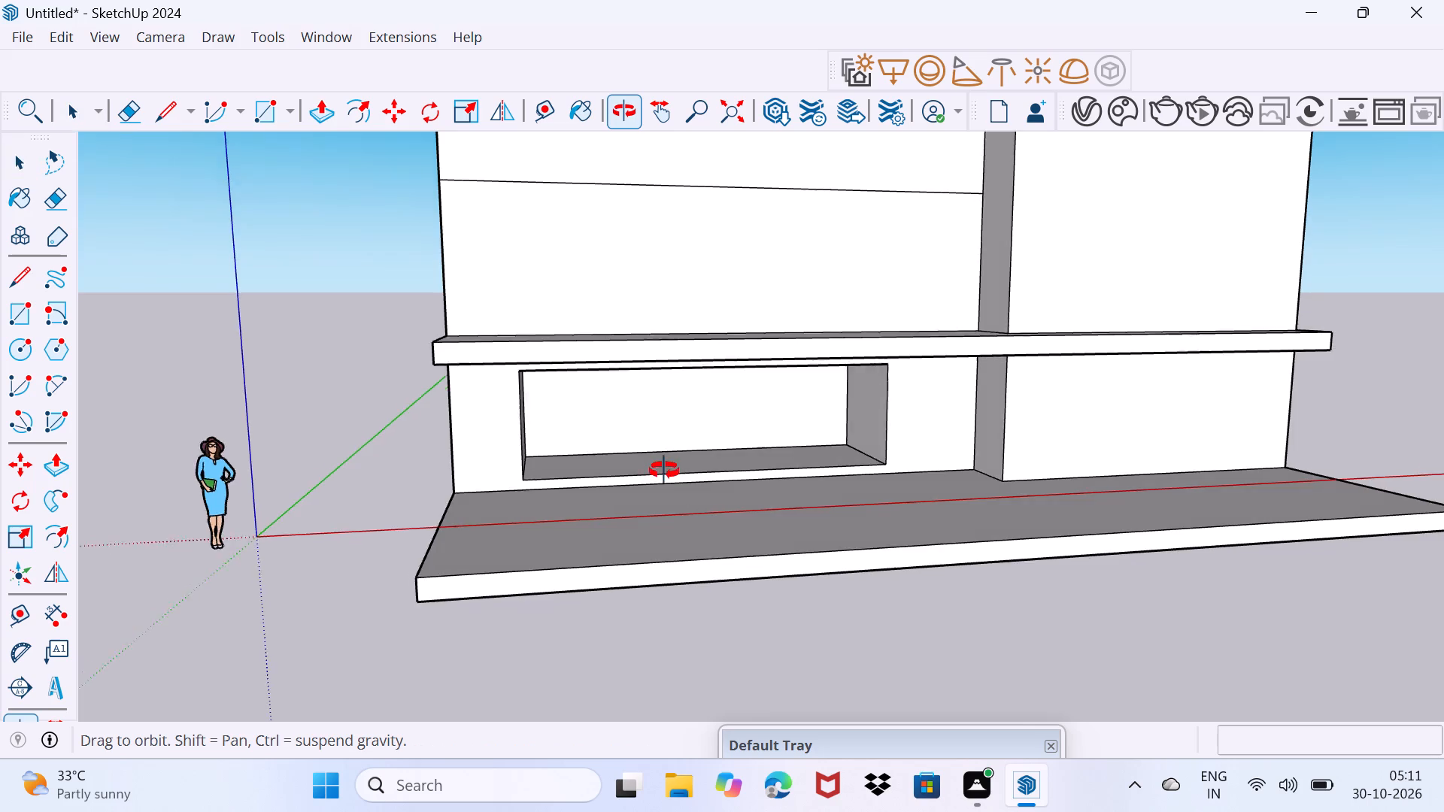
{"action": "middle_click_drag", "start_coordinate": [664, 471], "coordinate": [689, 486]}
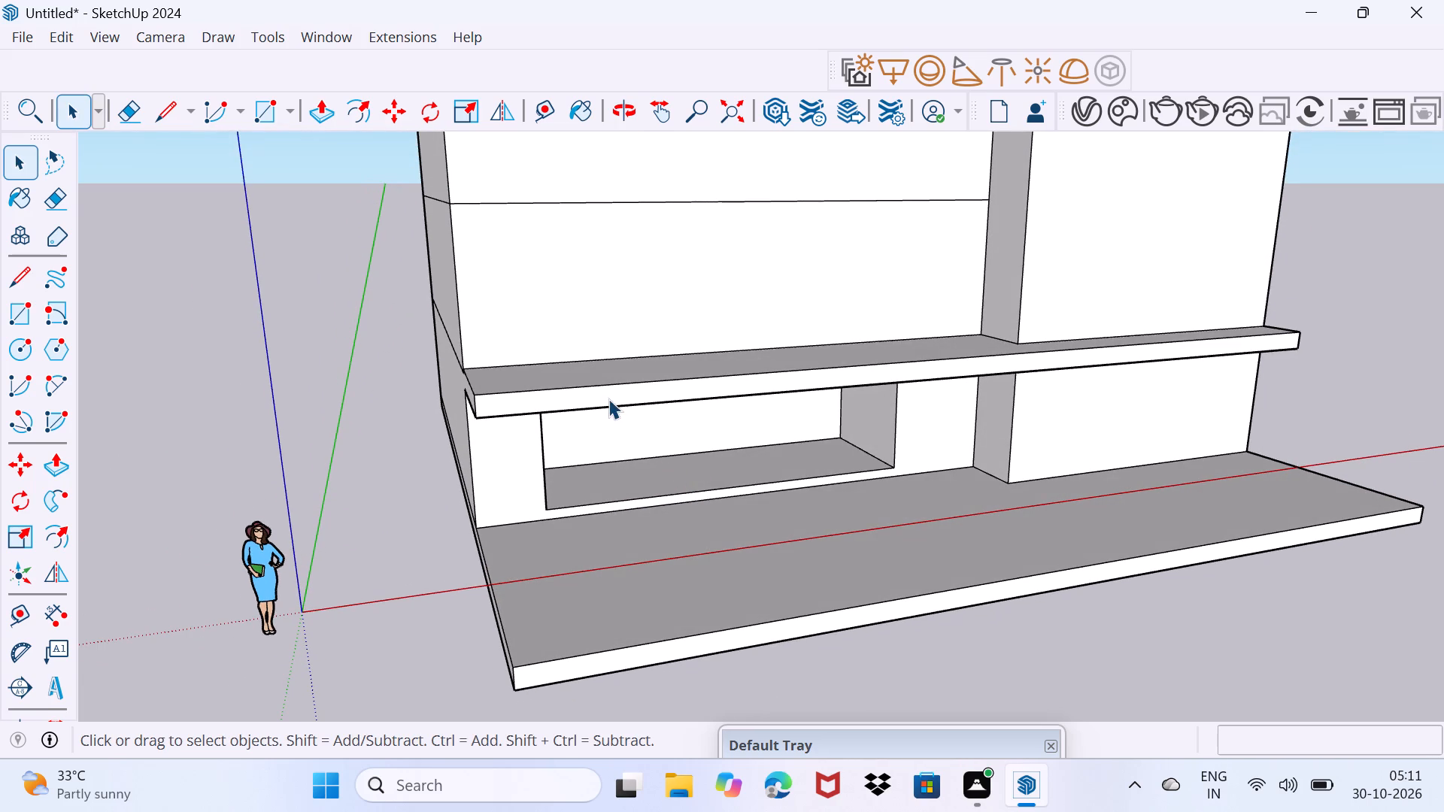
{"action": "scroll", "coordinate": [602, 395], "scroll_direction": "up", "scroll_amount": 2}
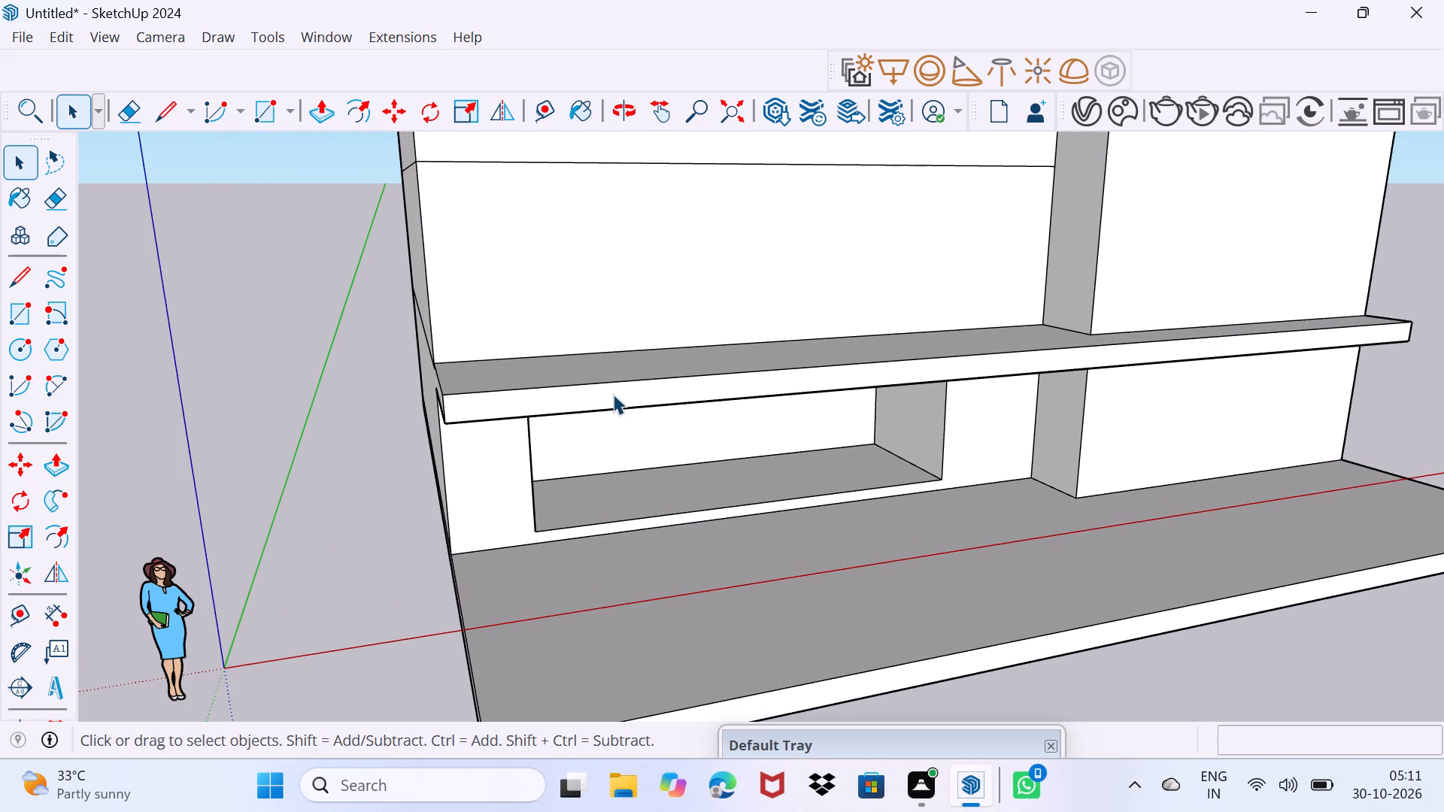
{"action": "middle_click_drag", "start_coordinate": [613, 394], "coordinate": [703, 577], "text": "shift"}
{"action": "middle_click_drag", "start_coordinate": [687, 560], "coordinate": [638, 503]}
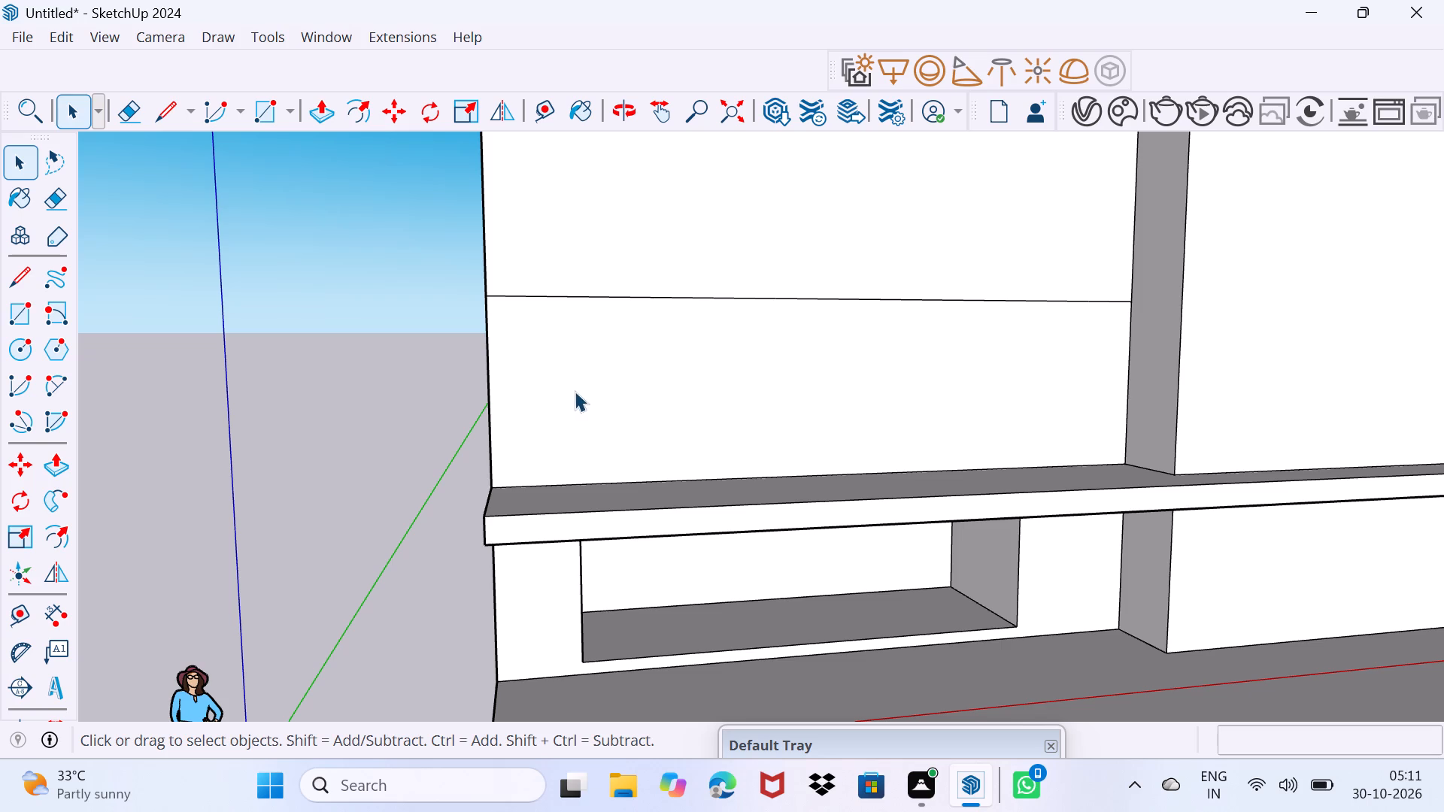
{"action": "left_click", "coordinate": [551, 294]}
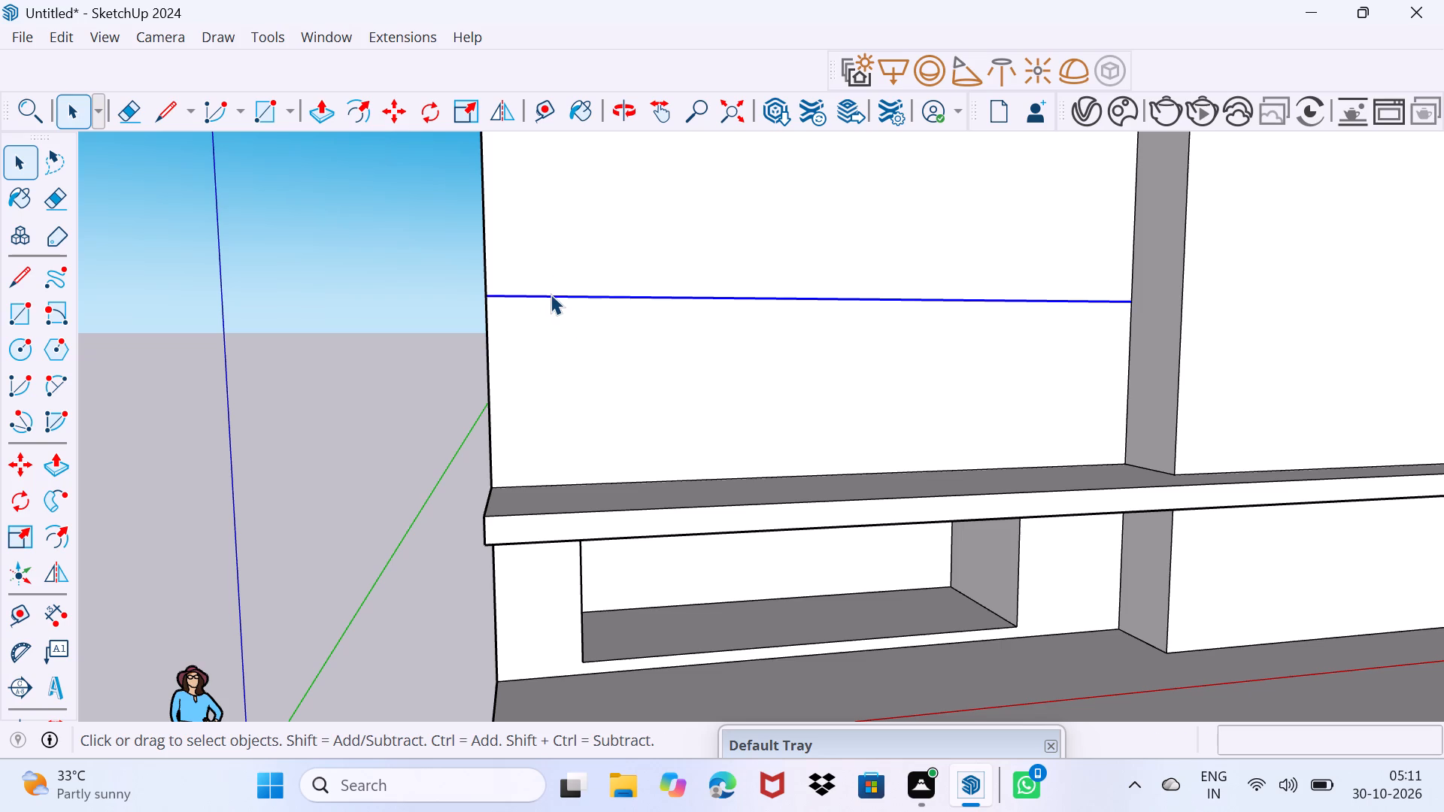
{"action": "key", "text": "m"}
{"action": "left_click", "coordinate": [488, 296]}
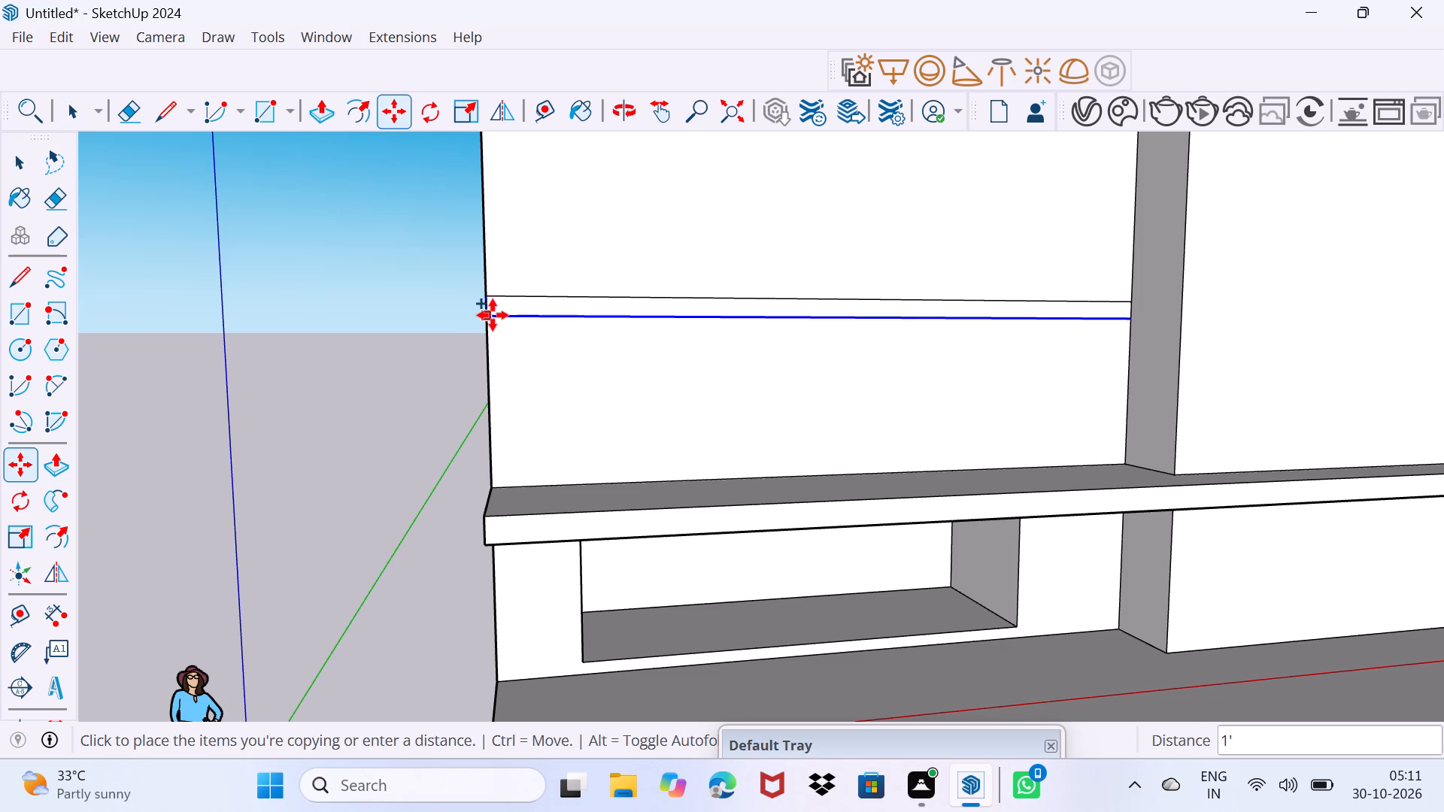
{"action": "scroll", "coordinate": [493, 315], "scroll_direction": "up", "scroll_amount": 9}
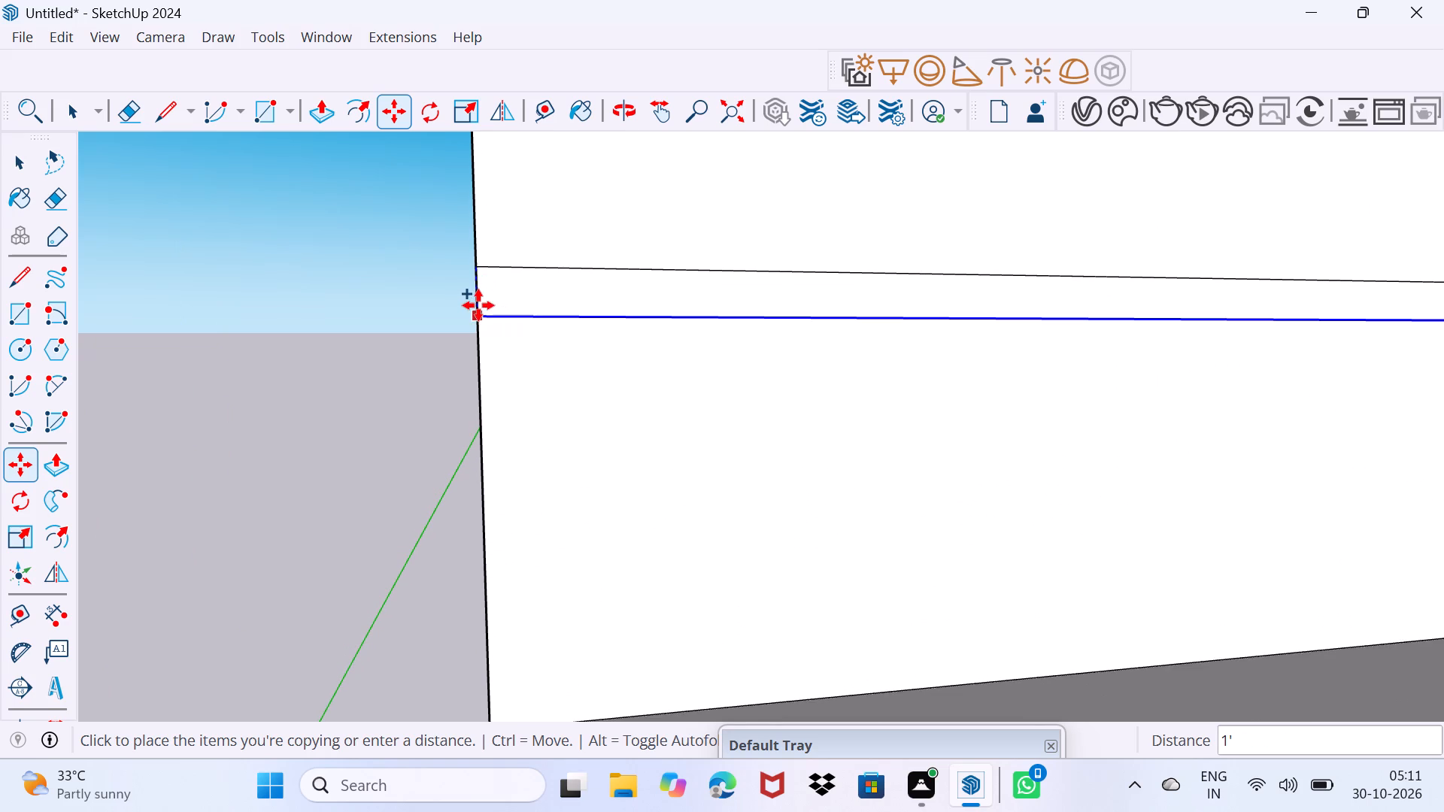
{"action": "key", "text": "8"}
{"action": "key", "text": "shift+quotedbl"}
{"action": "key", "text": "Return"}
{"action": "key", "text": "space"}
{"action": "left_click_drag", "start_coordinate": [495, 356], "coordinate": [519, 319]}
Copy the next floor line up 8" downward on the front wall beside the bay.
{"action": "scroll", "coordinate": [495, 307], "scroll_direction": "down", "scroll_amount": 4}
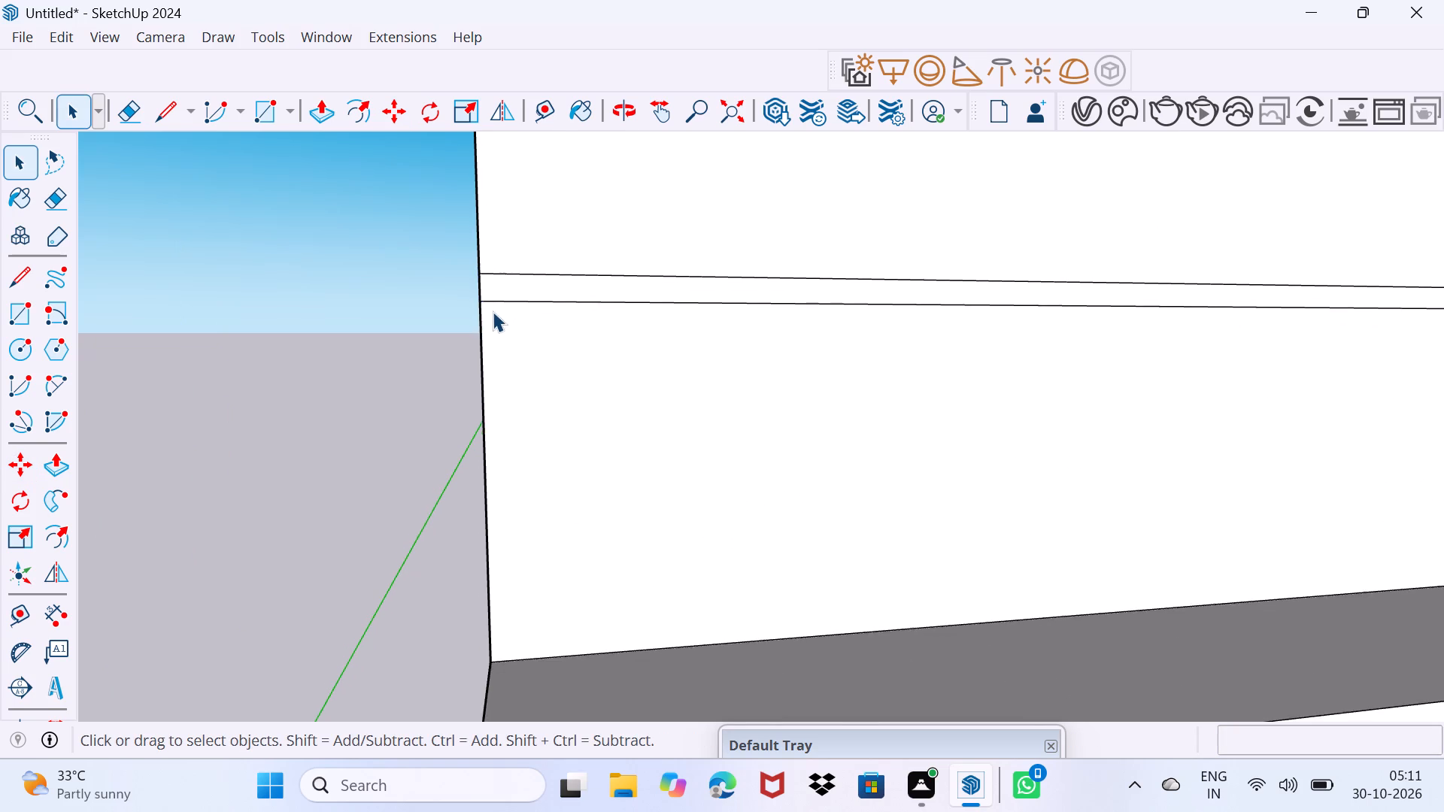
{"action": "middle_click_drag", "start_coordinate": [487, 344], "coordinate": [613, 422]}
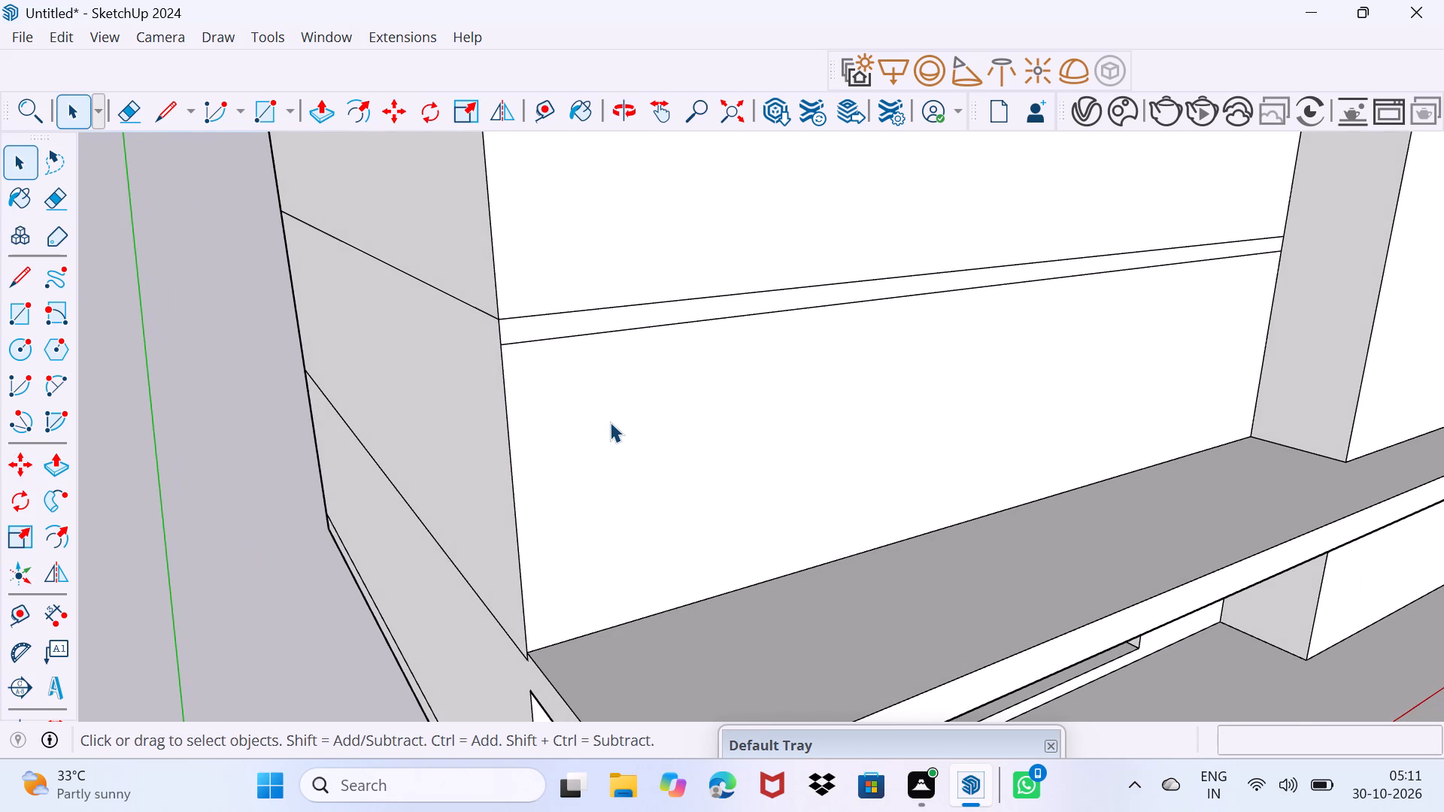
{"action": "scroll", "coordinate": [605, 420], "scroll_direction": "down", "scroll_amount": 5}
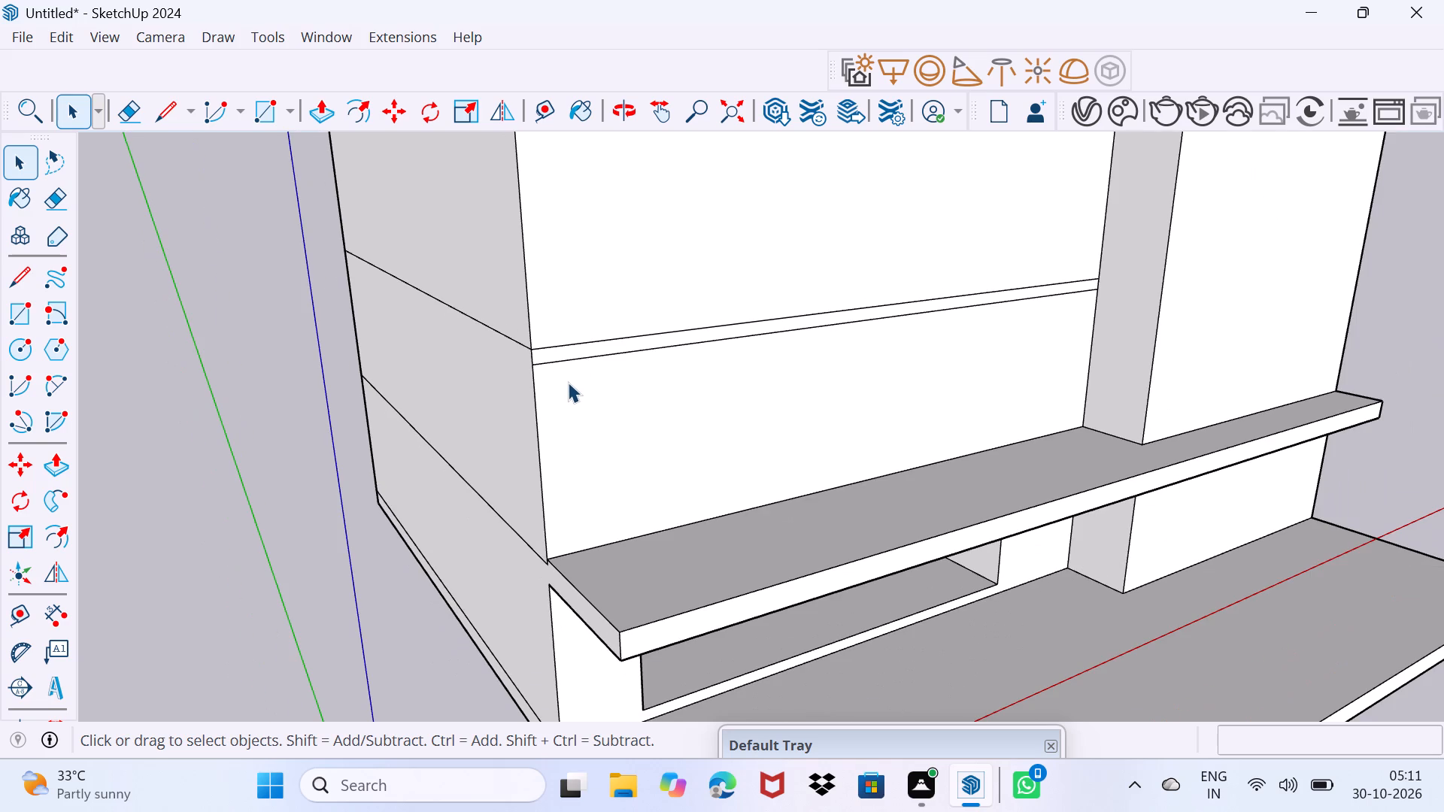
{"action": "middle_click_drag", "start_coordinate": [568, 382], "coordinate": [584, 529]}
{"action": "scroll", "coordinate": [598, 493], "scroll_direction": "down", "scroll_amount": 1, "text": "shift"}
{"action": "left_click", "coordinate": [581, 290]}
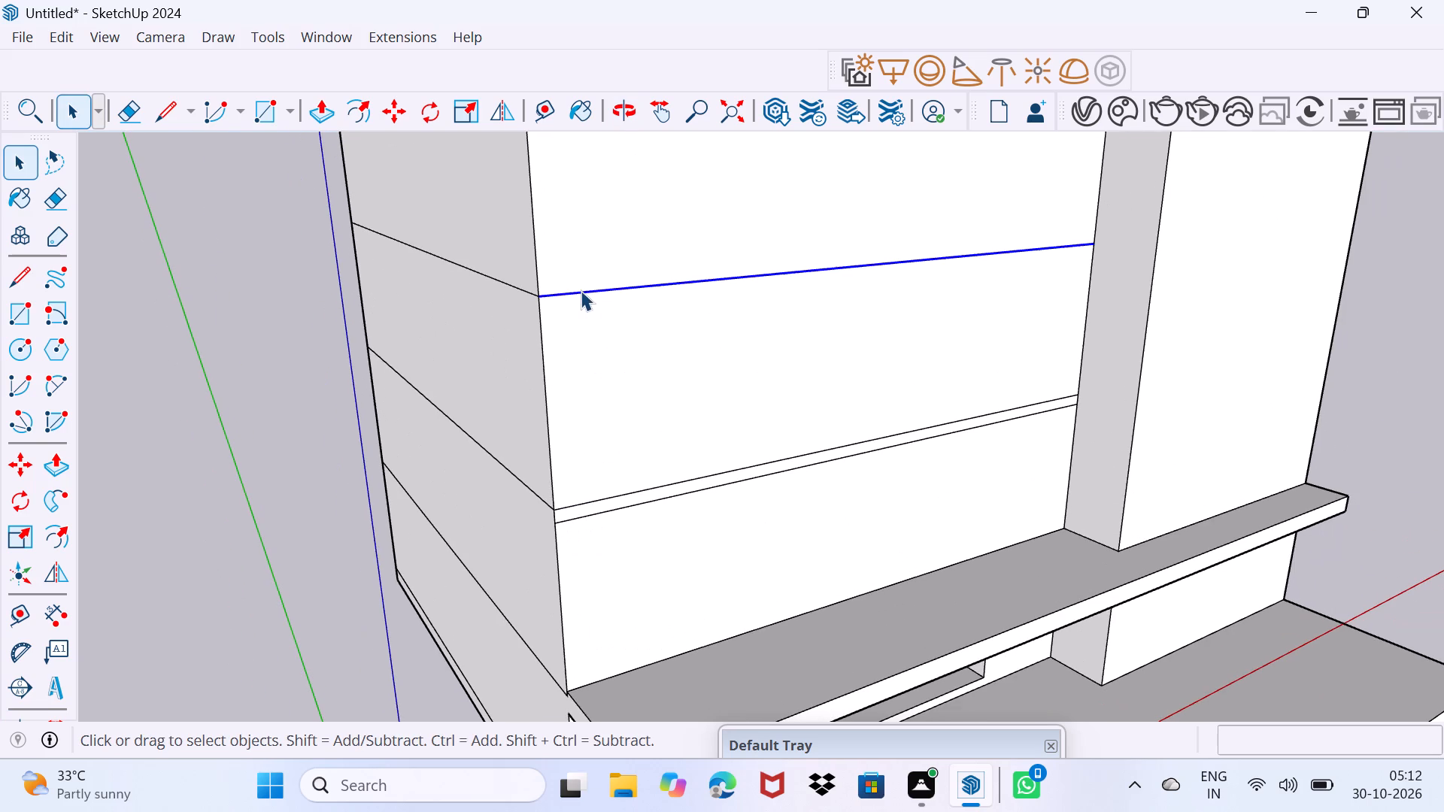
{"action": "key", "text": "m"}
{"action": "left_click", "coordinate": [539, 300]}
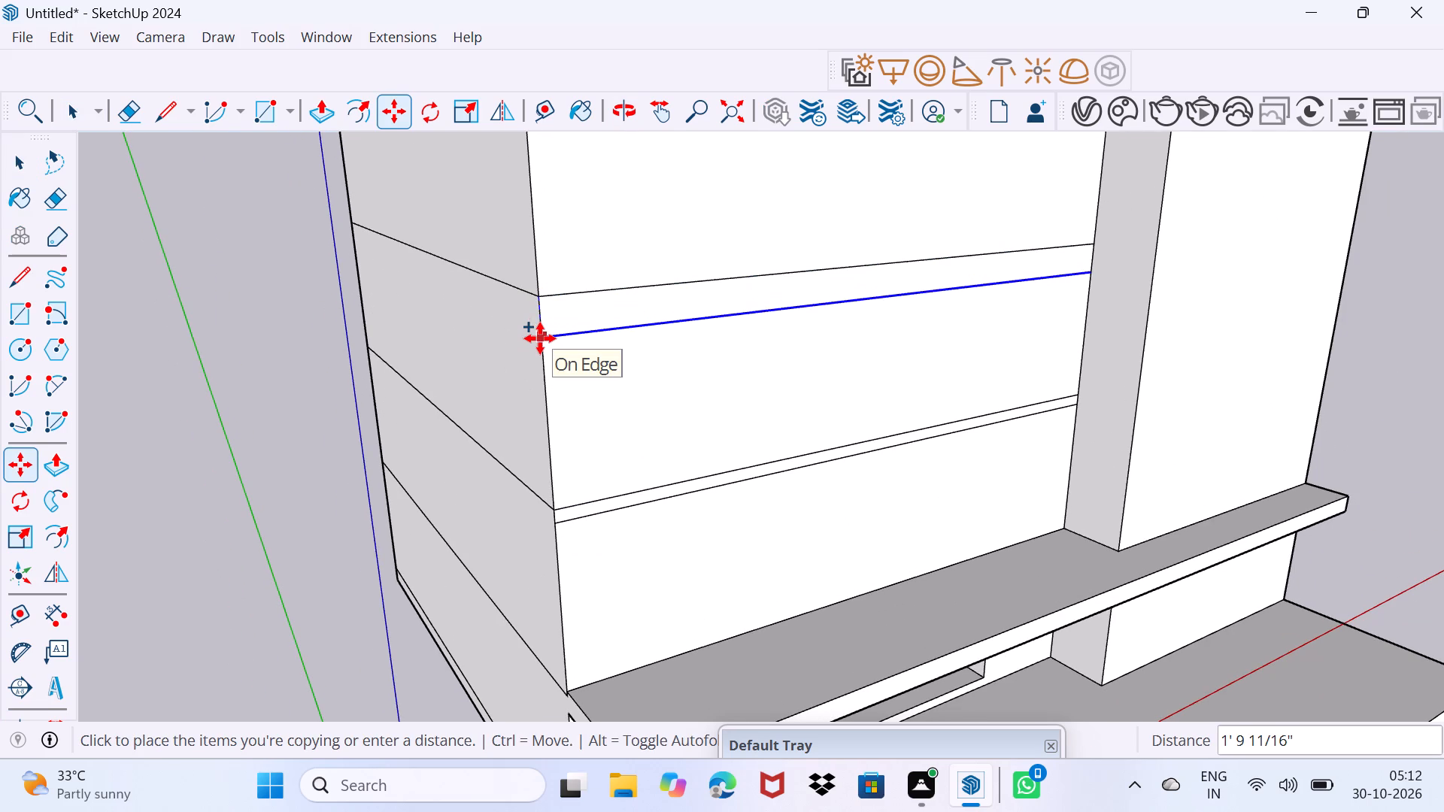
{"action": "type", "text": "8\""}
{"action": "key", "text": "Return"}
{"action": "key", "text": "space"}
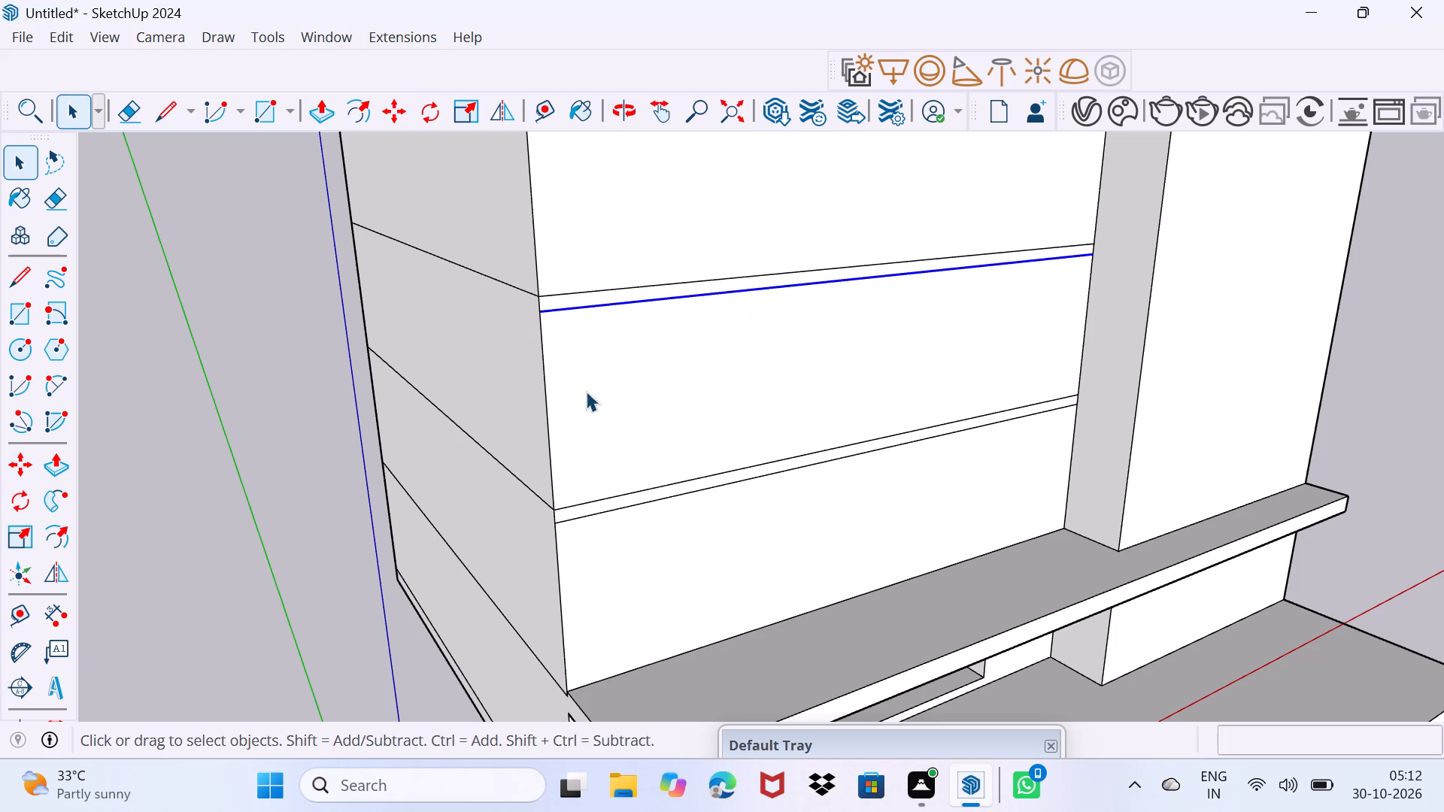
{"action": "left_click_drag", "start_coordinate": [612, 414], "coordinate": [620, 320]}
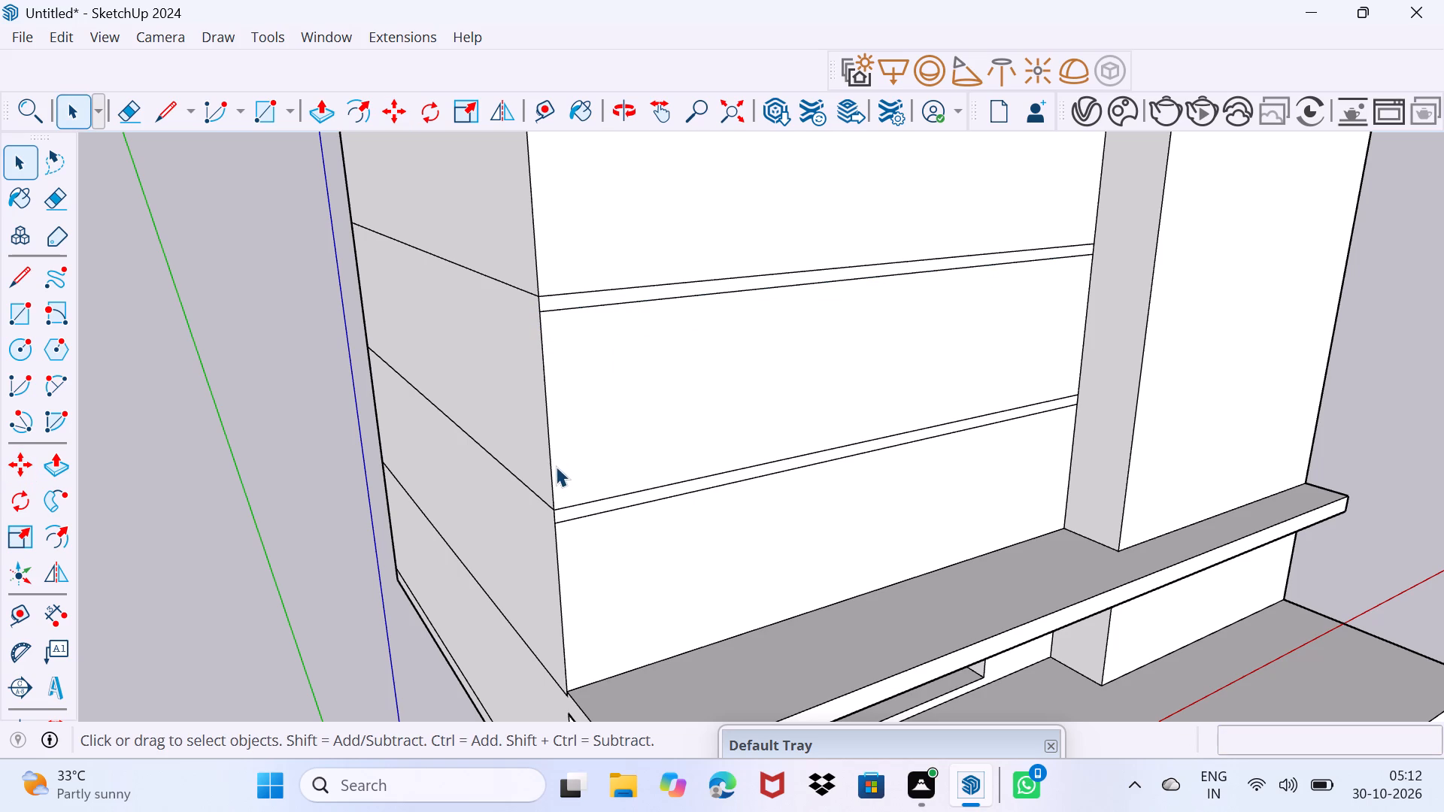
Copy the wall's outer vertical corner edge, spanning both floor bands above the ledge, 8" inward along the front wall.
{"action": "left_click", "coordinate": [553, 466]}
{"action": "left_click", "coordinate": [556, 521], "text": "ctrl"}
{"action": "left_click", "coordinate": [538, 305], "text": "ctrl"}
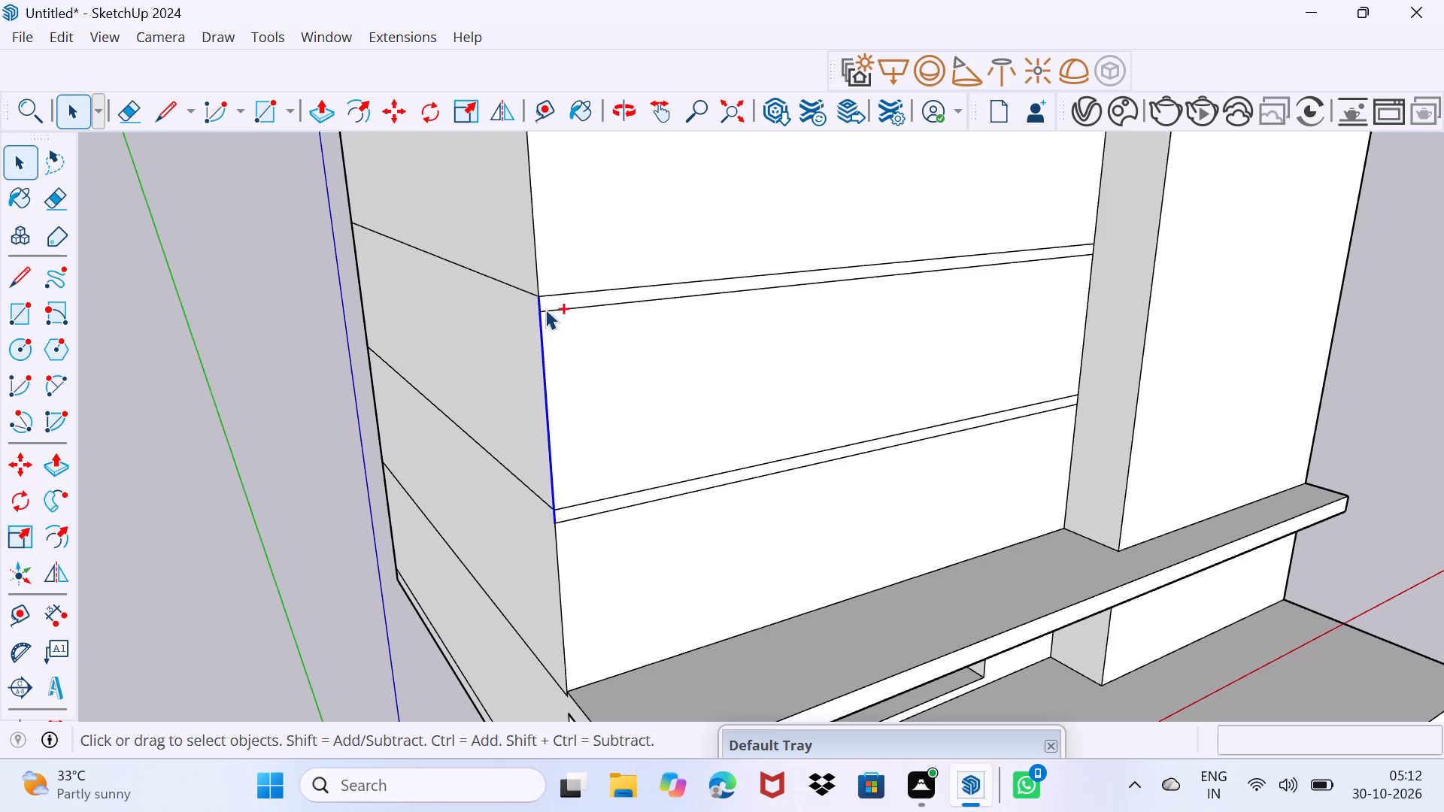
{"action": "key", "text": "m"}
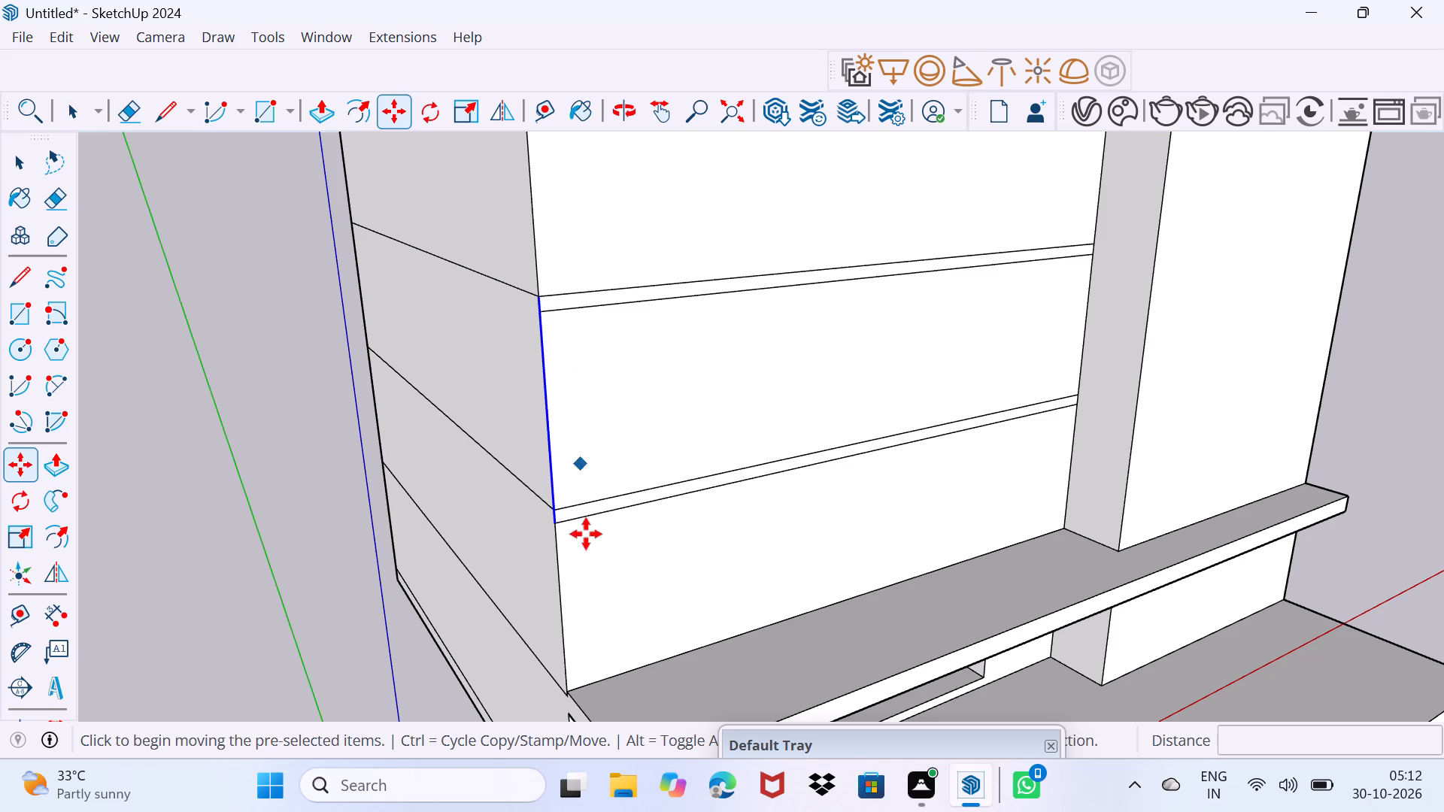
{"action": "left_click", "coordinate": [560, 530]}
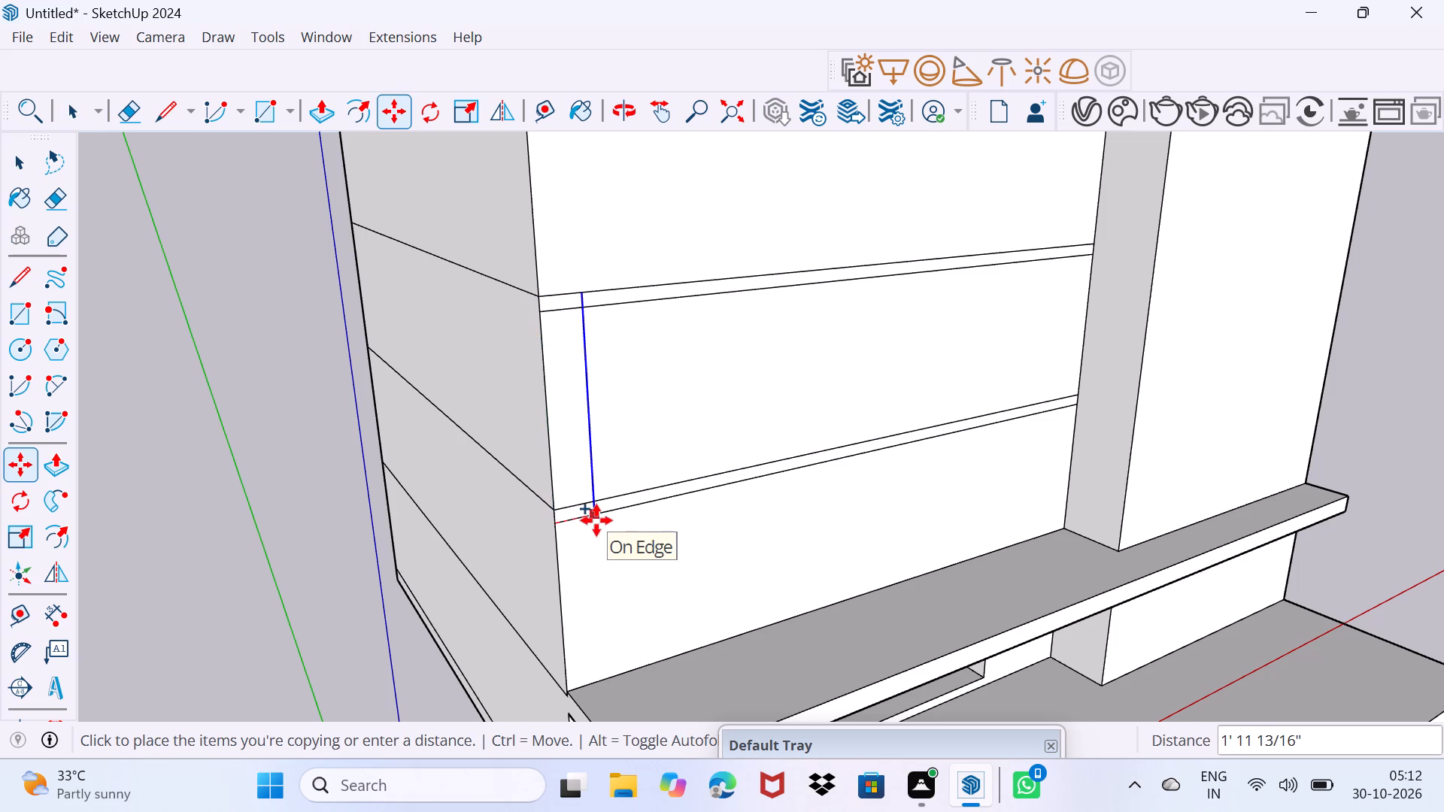
{"action": "type", "text": "8"}
{"action": "key", "text": "space"}
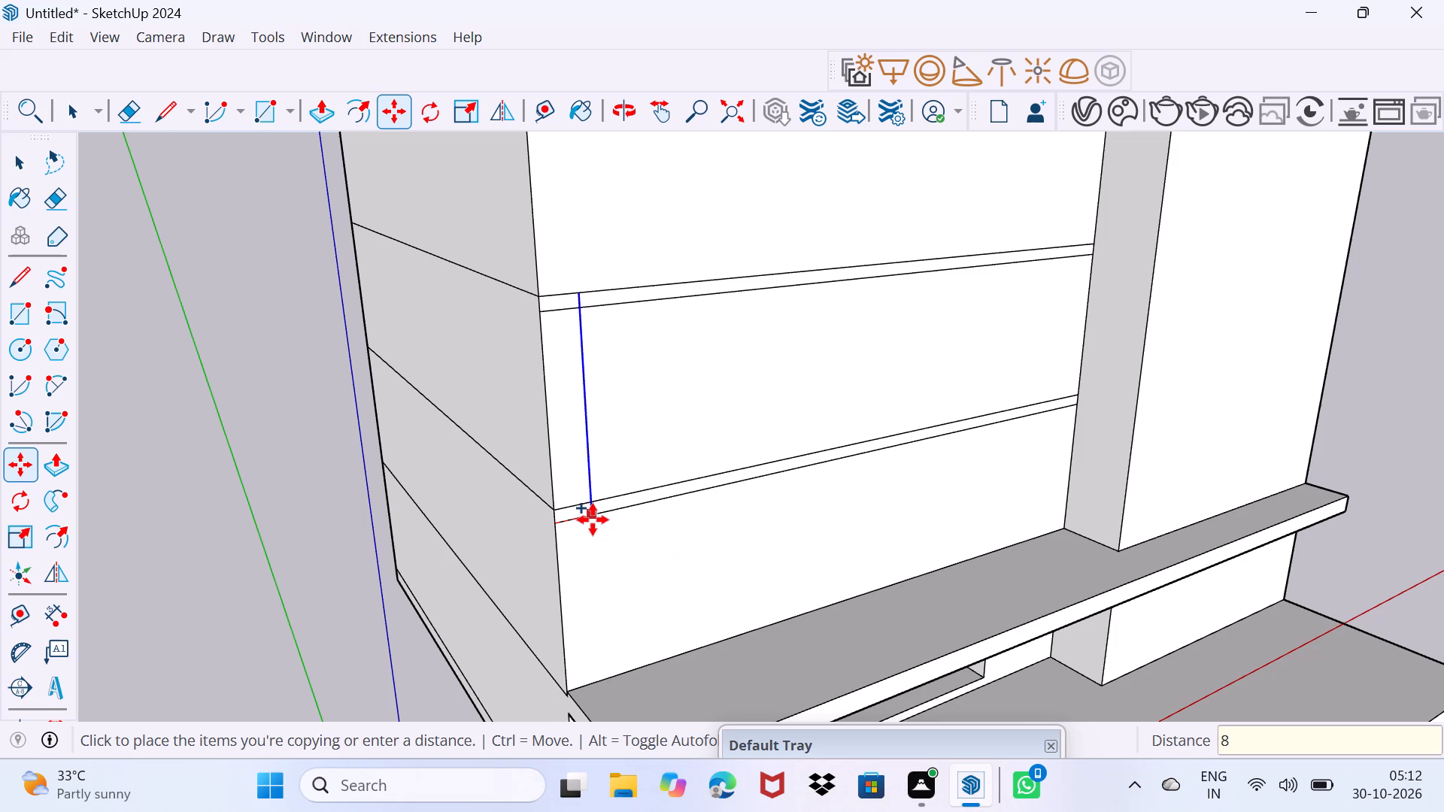
{"action": "key", "text": "shift+quotedbl"}
{"action": "key", "text": "Return"}
{"action": "key", "text": "space"}
{"action": "left_click_drag", "start_coordinate": [842, 427], "coordinate": [896, 348]}
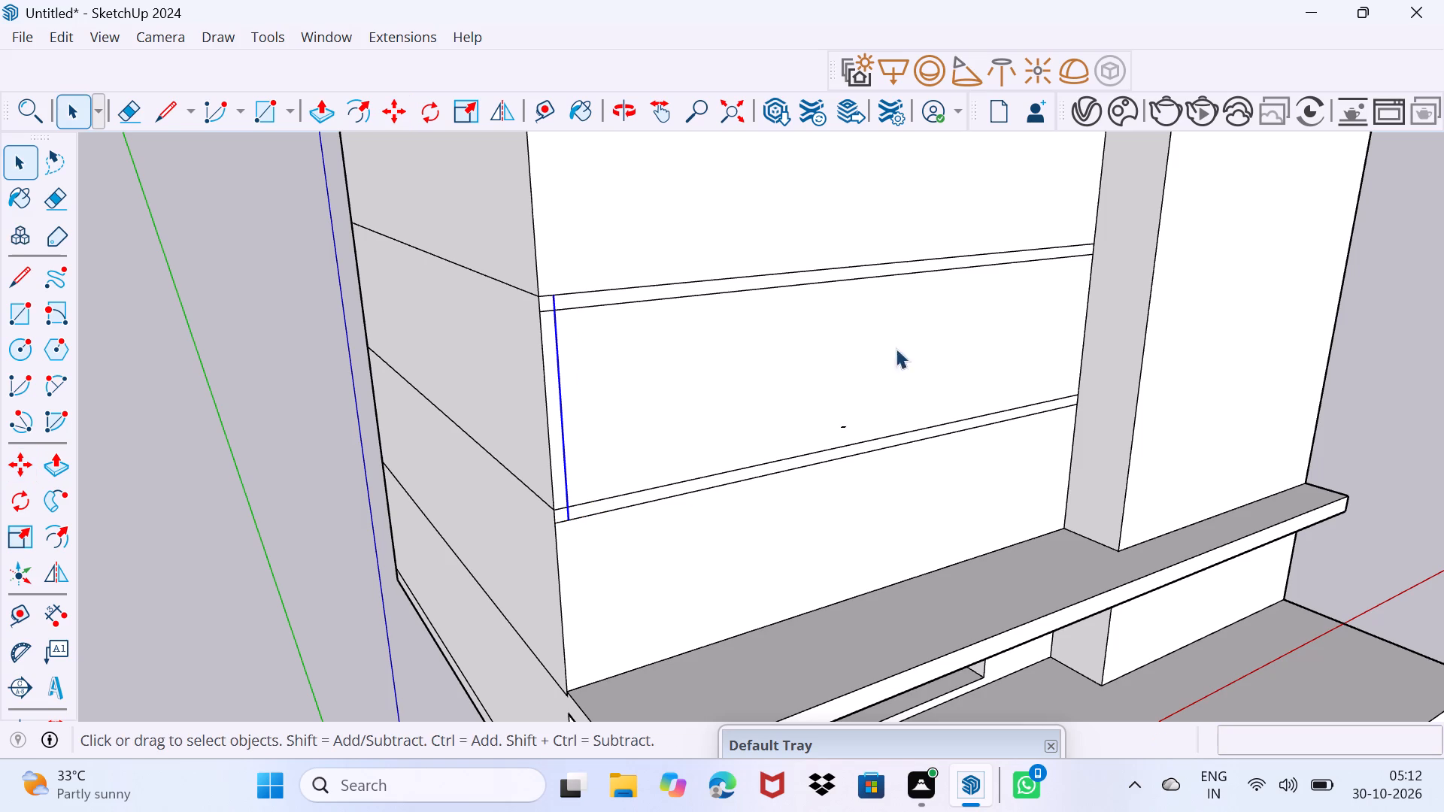
{"action": "left_click_drag", "start_coordinate": [896, 348], "coordinate": [890, 359]}
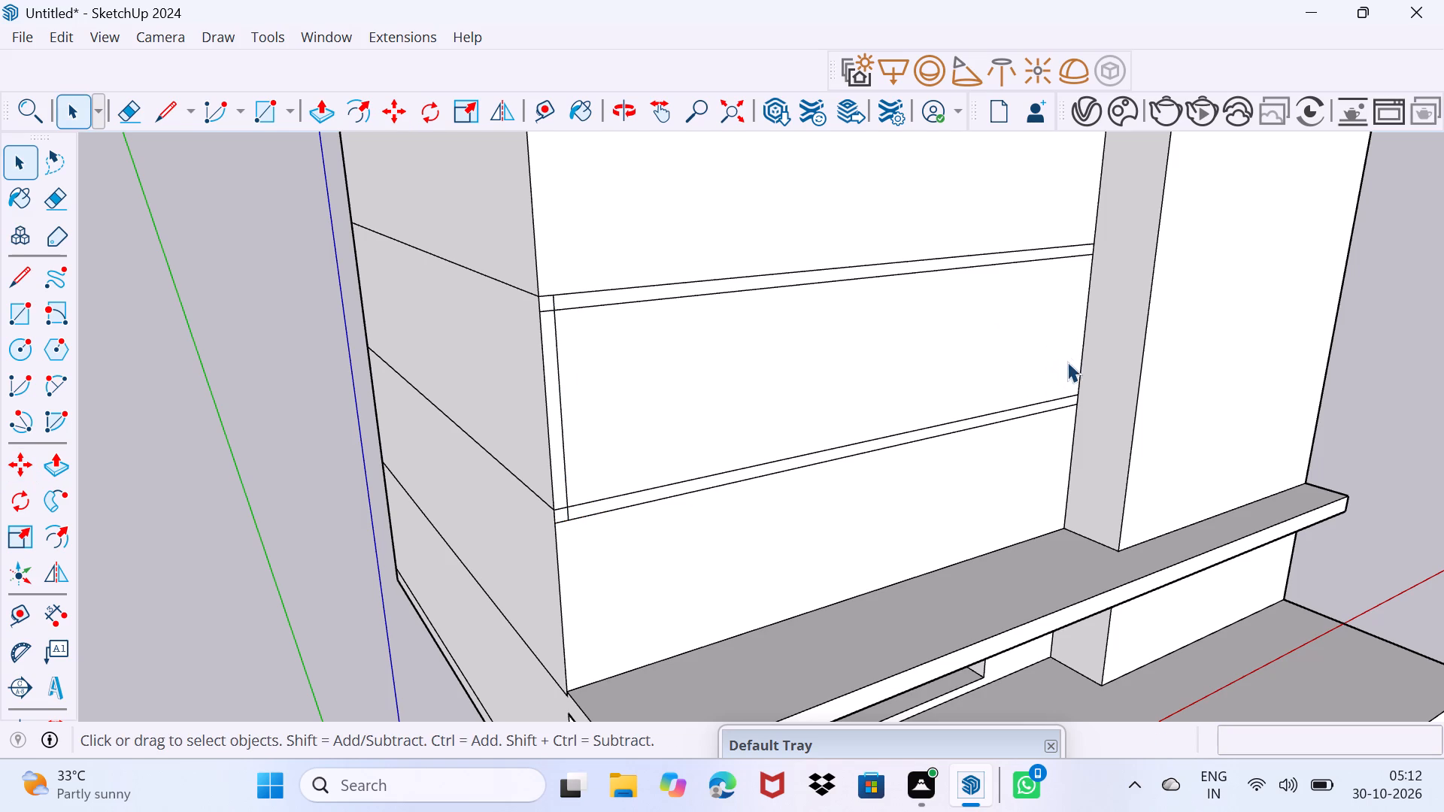
Copy the vertical edge where the front wall meets the bay, between the same floor bands, 8" away from the bay.
{"action": "left_click", "coordinate": [1081, 353]}
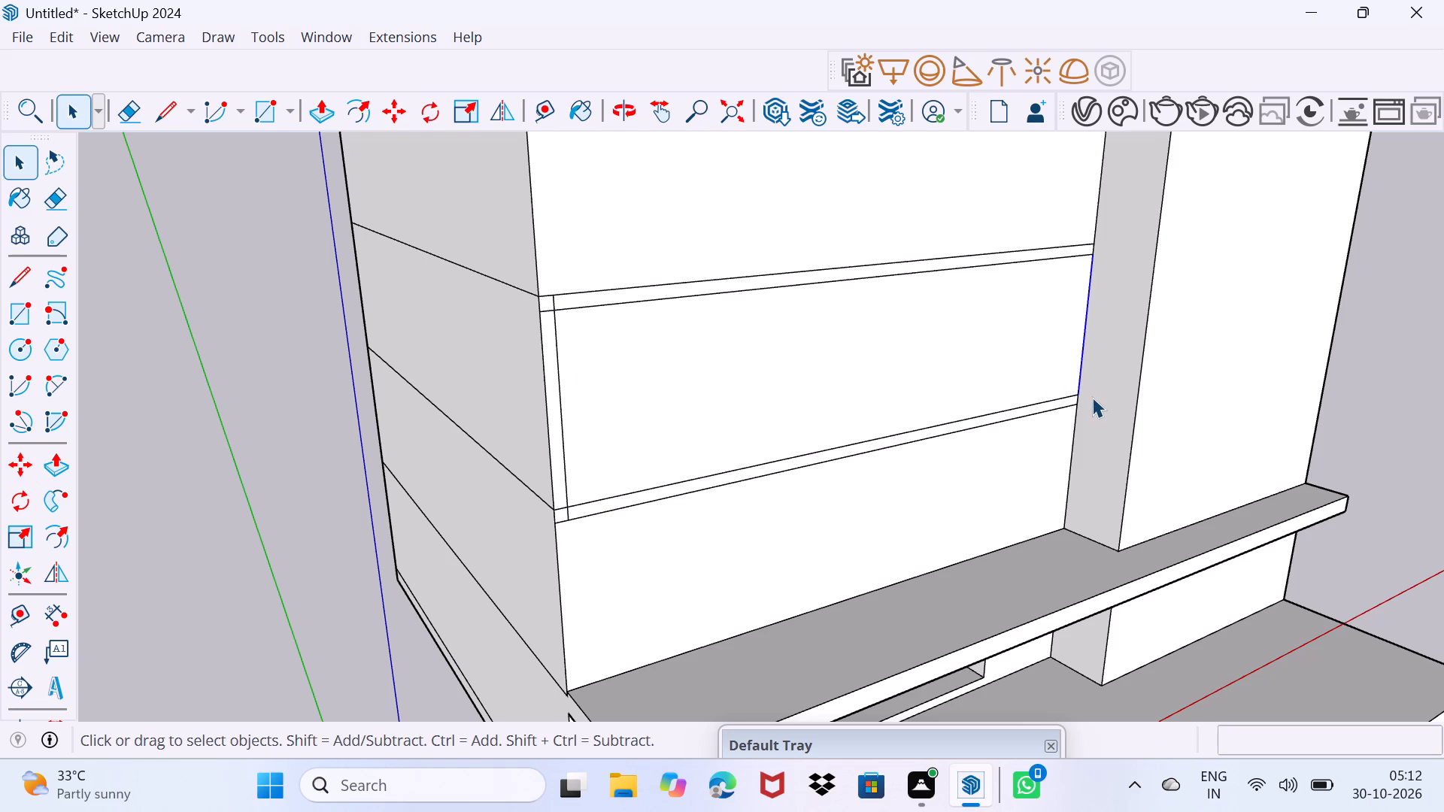
{"action": "left_click", "coordinate": [1077, 402], "text": "ctrl"}
{"action": "left_click", "coordinate": [1075, 433], "text": "ctrl+shift"}
{"action": "scroll", "coordinate": [1072, 402], "scroll_direction": "up", "scroll_amount": 9, "text": "ctrl"}
{"action": "left_click", "coordinate": [1083, 395], "text": "ctrl"}
{"action": "scroll", "coordinate": [1072, 374], "scroll_direction": "down", "scroll_amount": 3, "text": "ctrl"}
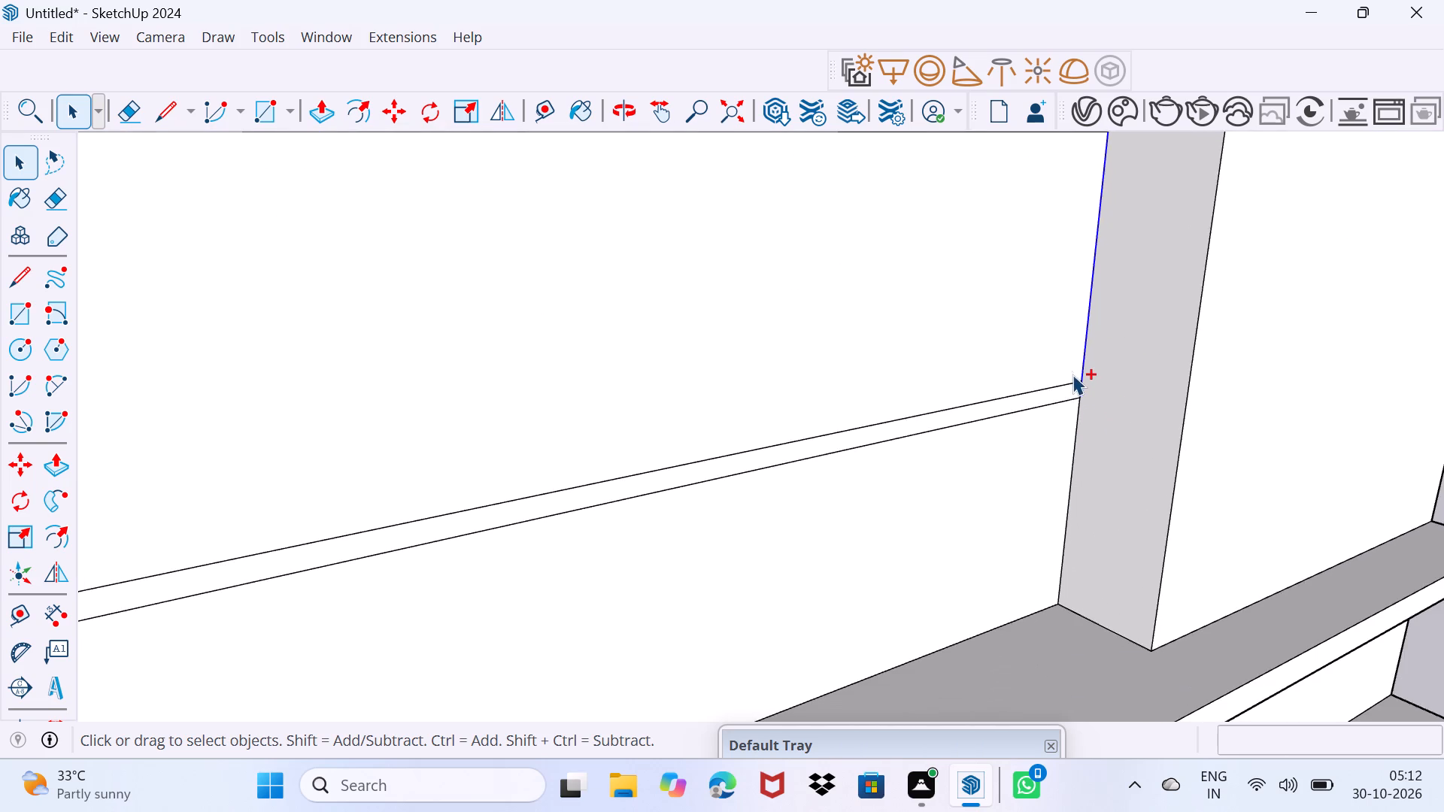
{"action": "scroll", "coordinate": [1072, 374], "scroll_direction": "down", "scroll_amount": 4, "text": "ctrl"}
{"action": "middle_click_drag", "start_coordinate": [1049, 318], "coordinate": [1039, 439], "text": "ctrl+shift"}
{"action": "scroll", "coordinate": [1075, 356], "scroll_direction": "up", "scroll_amount": 4, "text": "ctrl"}
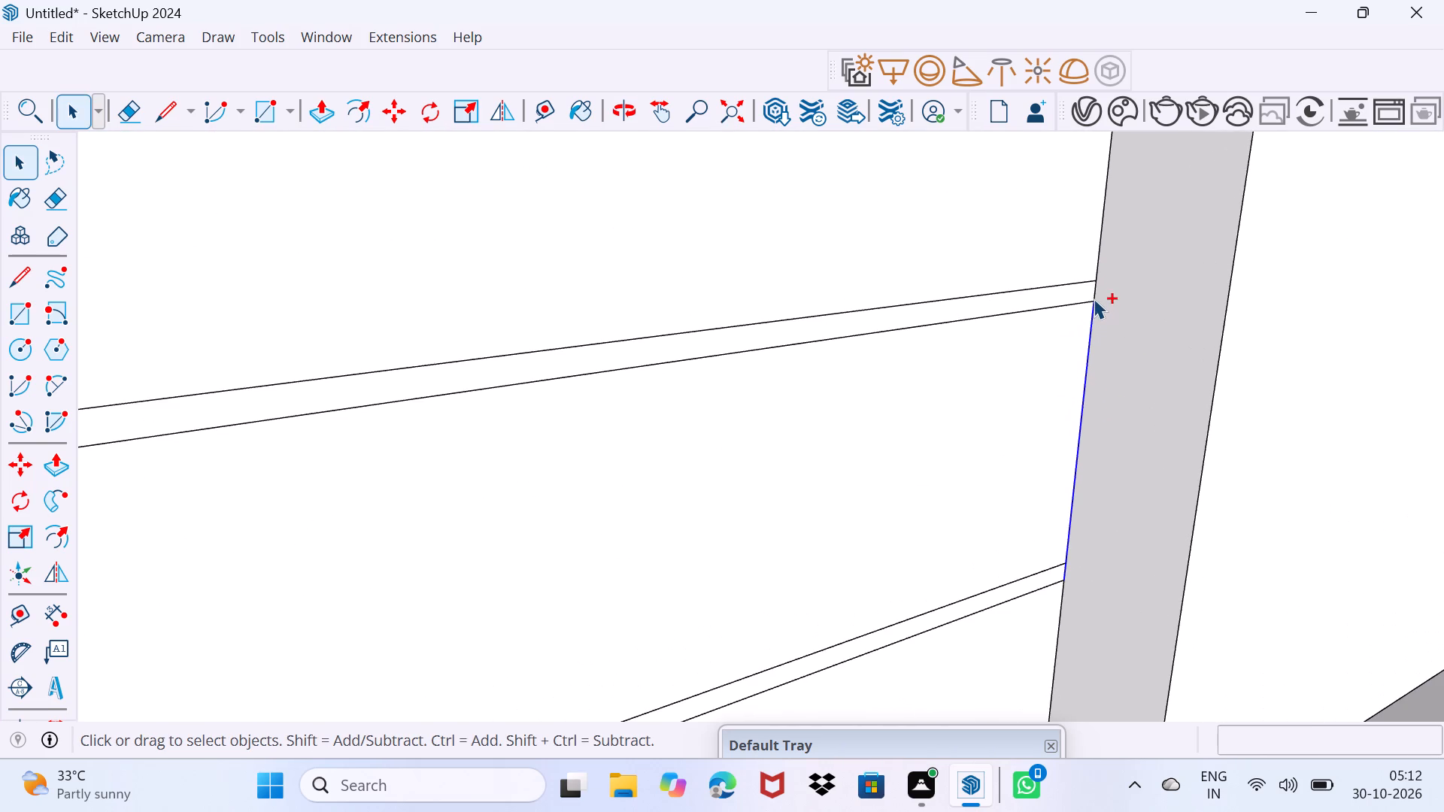
{"action": "left_click", "coordinate": [1093, 289], "text": "ctrl"}
{"action": "key", "text": "m"}
{"action": "left_click", "coordinate": [1071, 584]}
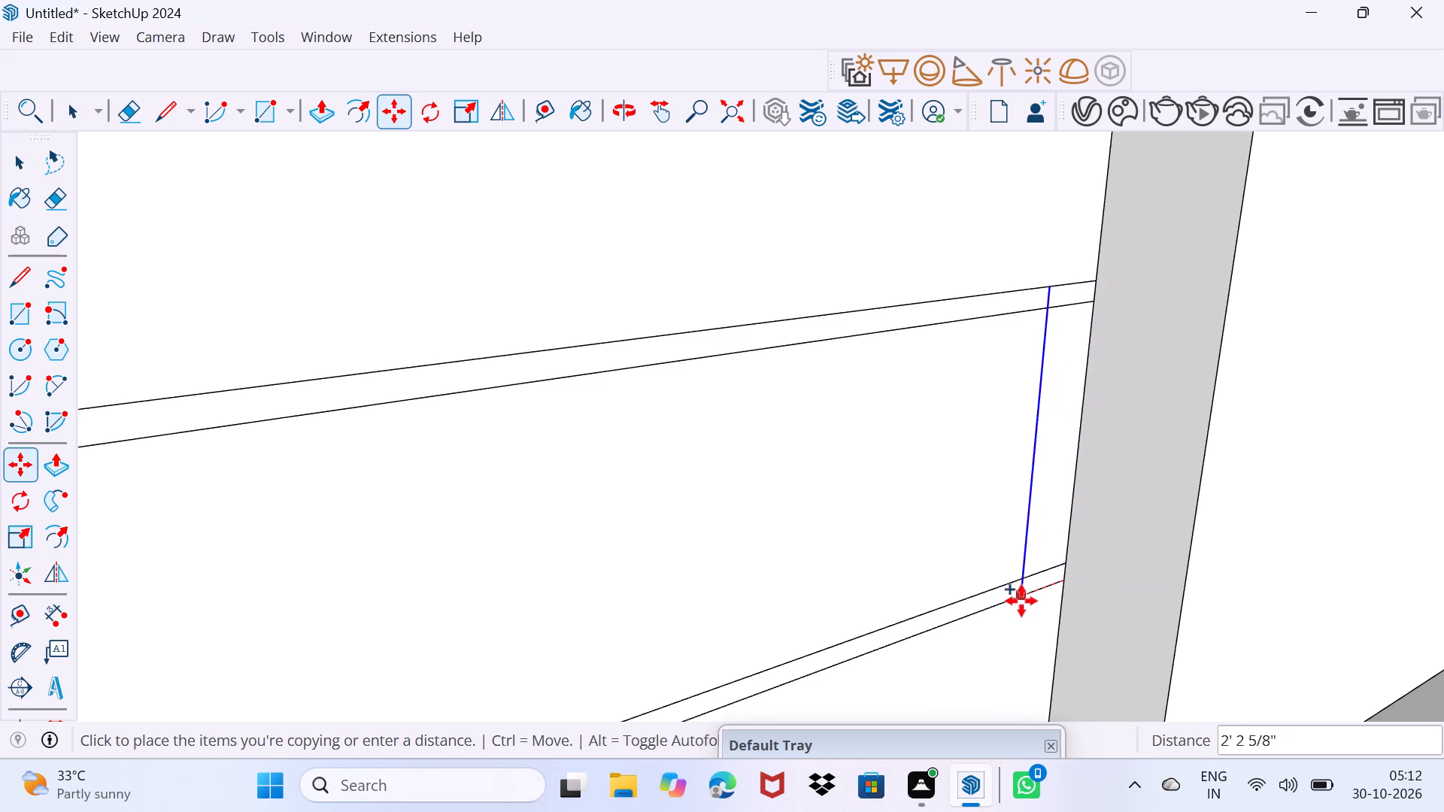
{"action": "type", "text": "8\""}
{"action": "key", "text": "Return"}
{"action": "key", "text": "space"}
{"action": "scroll", "coordinate": [1060, 553], "scroll_direction": "up", "scroll_amount": 2}
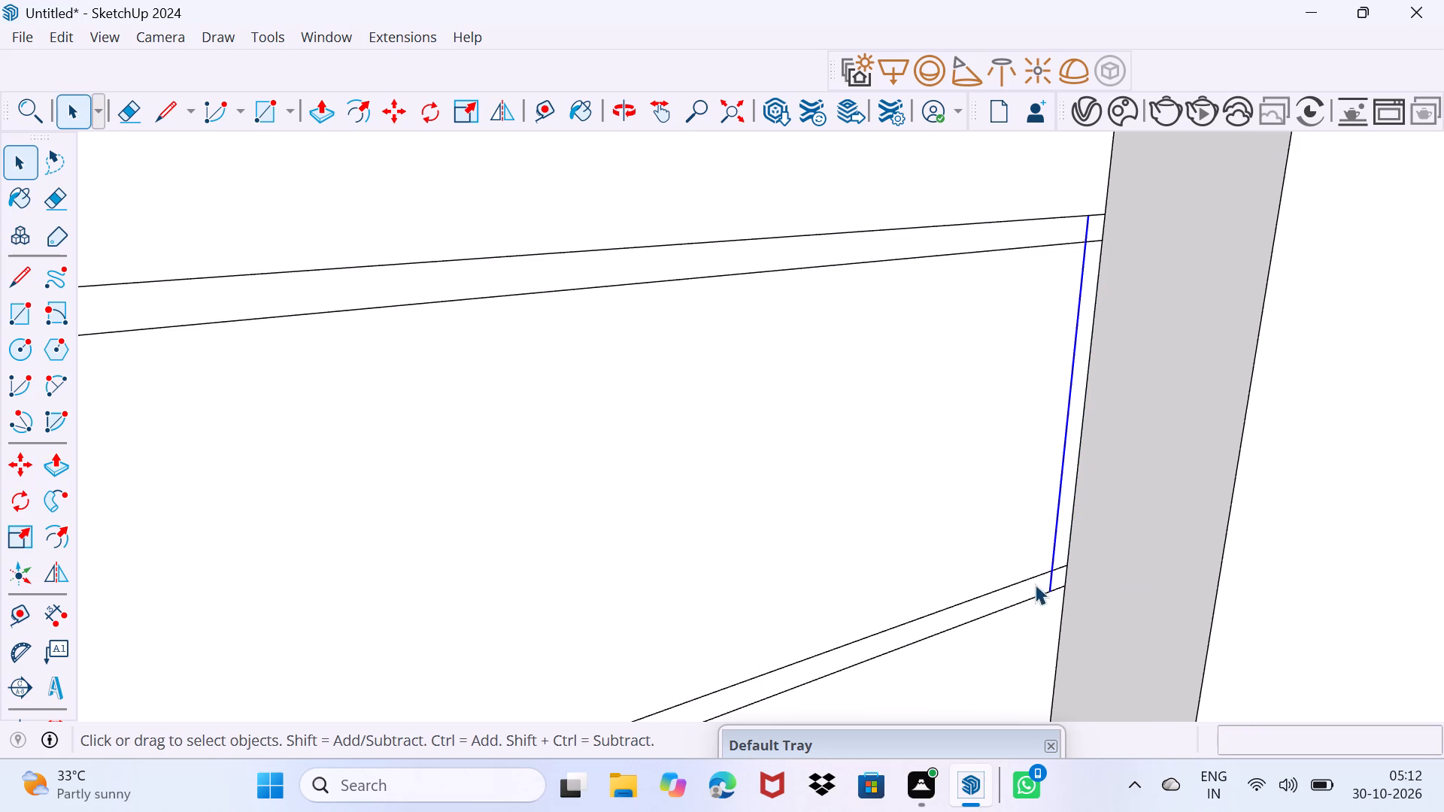
{"action": "left_click_drag", "start_coordinate": [1035, 586], "coordinate": [1034, 496]}
Erase the overlapping line stubs at the lower and upper frame corners next to the bay.
{"action": "key", "text": "e"}
{"action": "scroll", "coordinate": [1044, 562], "scroll_direction": "up", "scroll_amount": 4}
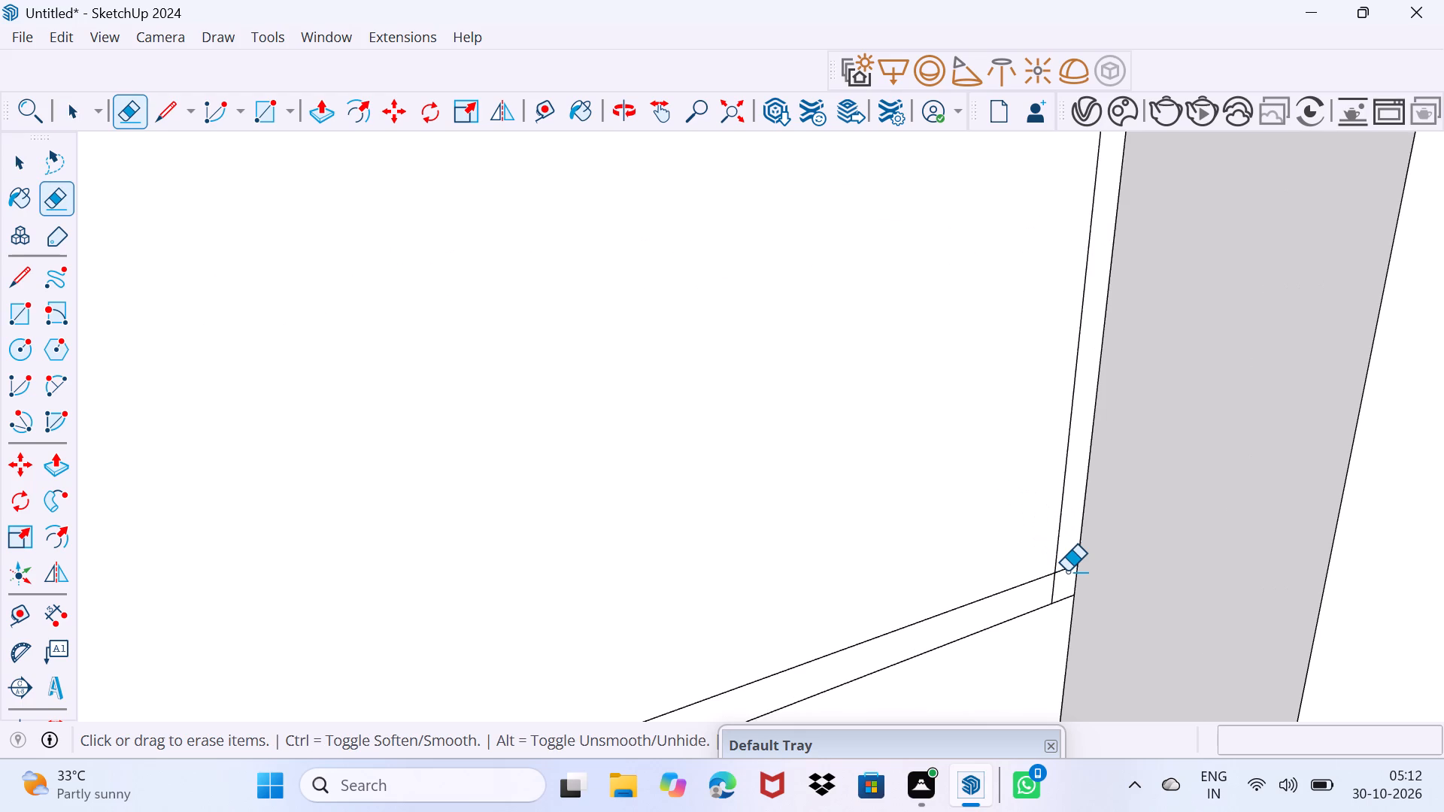
{"action": "left_click", "coordinate": [1069, 568]}
{"action": "left_click", "coordinate": [1055, 590]}
{"action": "scroll", "coordinate": [1021, 422], "scroll_direction": "down", "scroll_amount": 3}
{"action": "middle_click_drag", "start_coordinate": [1021, 298], "coordinate": [1033, 347]}
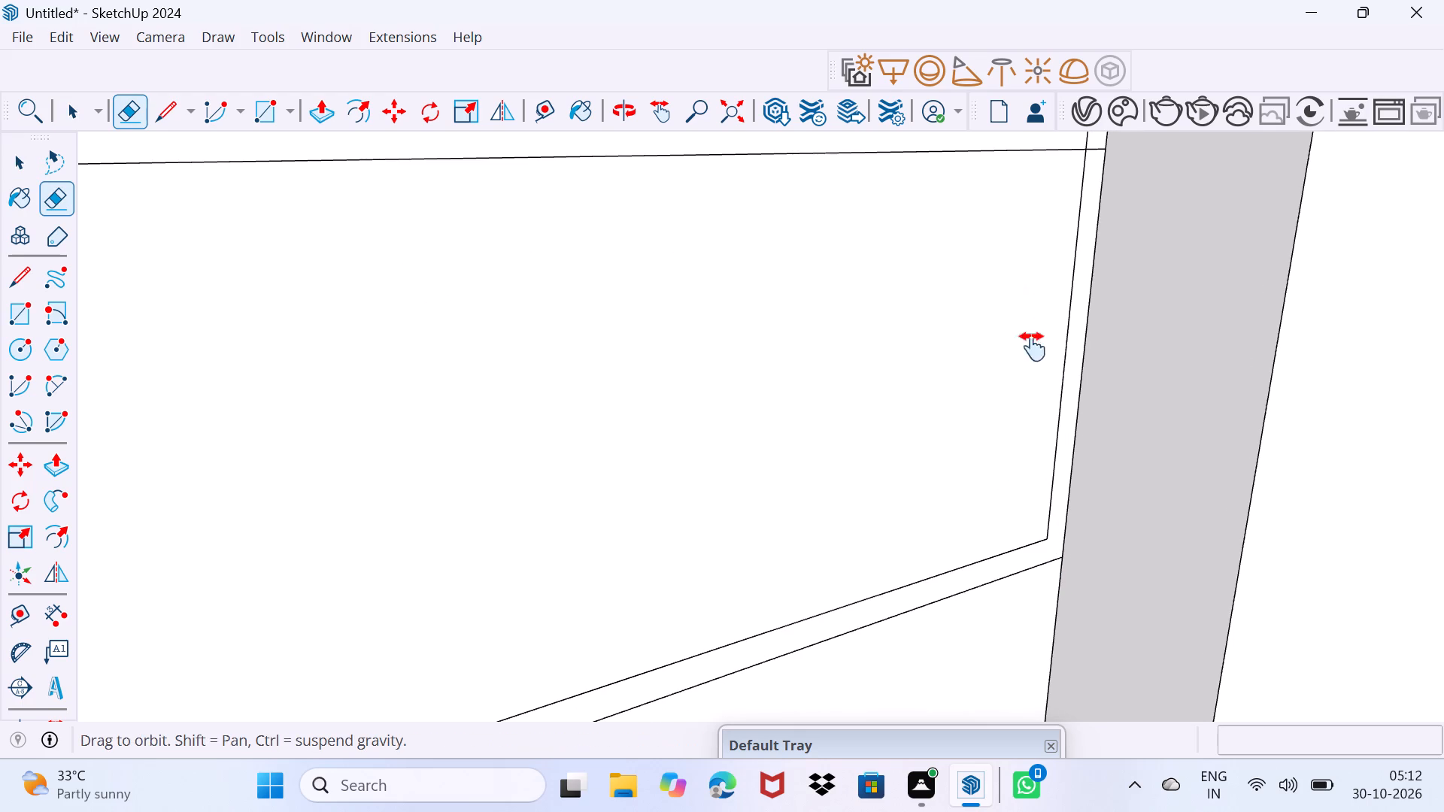
{"action": "middle_click_drag", "start_coordinate": [1033, 347], "coordinate": [1041, 447]}
{"action": "left_click", "coordinate": [1103, 306]}
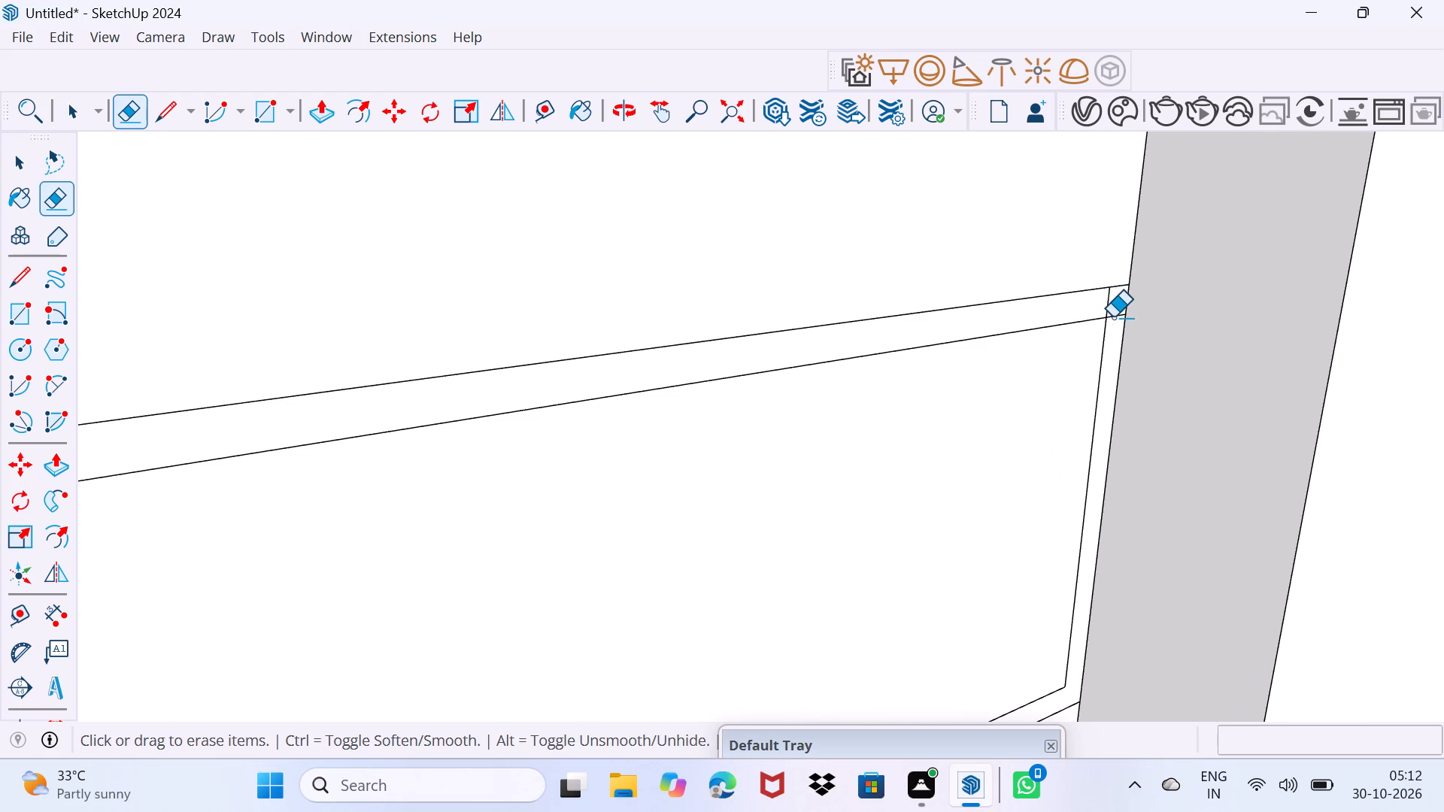
{"action": "left_click", "coordinate": [1105, 302]}
{"action": "left_click", "coordinate": [1112, 313]}
Erase the overlapping line stubs at the lower and upper frame corners near the wall's outer corner.
{"action": "scroll", "coordinate": [975, 415], "scroll_direction": "down", "scroll_amount": 5}
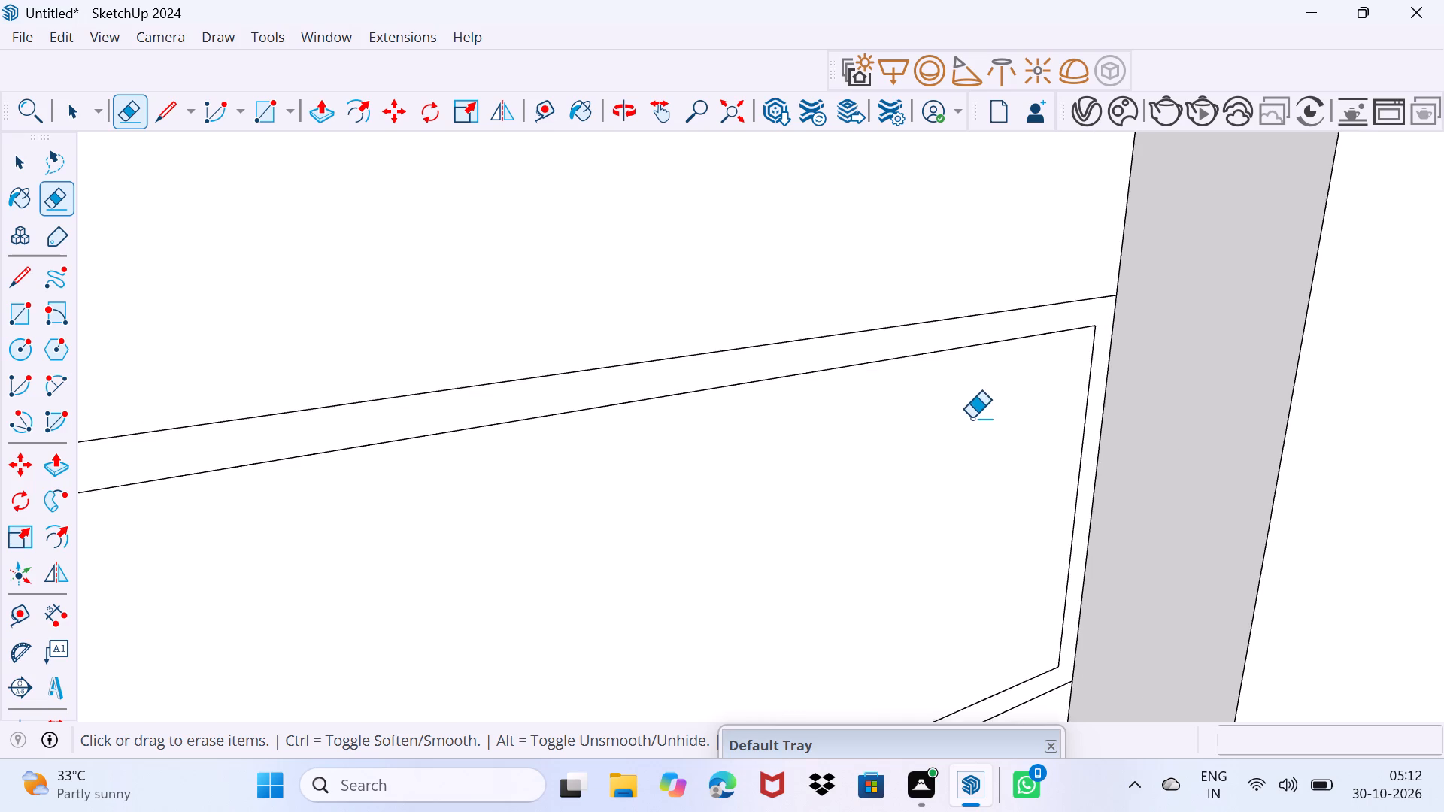
{"action": "scroll", "coordinate": [972, 418], "scroll_direction": "down", "scroll_amount": 8}
{"action": "scroll", "coordinate": [569, 647], "scroll_direction": "up", "scroll_amount": 5}
{"action": "scroll", "coordinate": [526, 680], "scroll_direction": "down", "scroll_amount": 1}
{"action": "scroll", "coordinate": [517, 687], "scroll_direction": "up", "scroll_amount": 5}
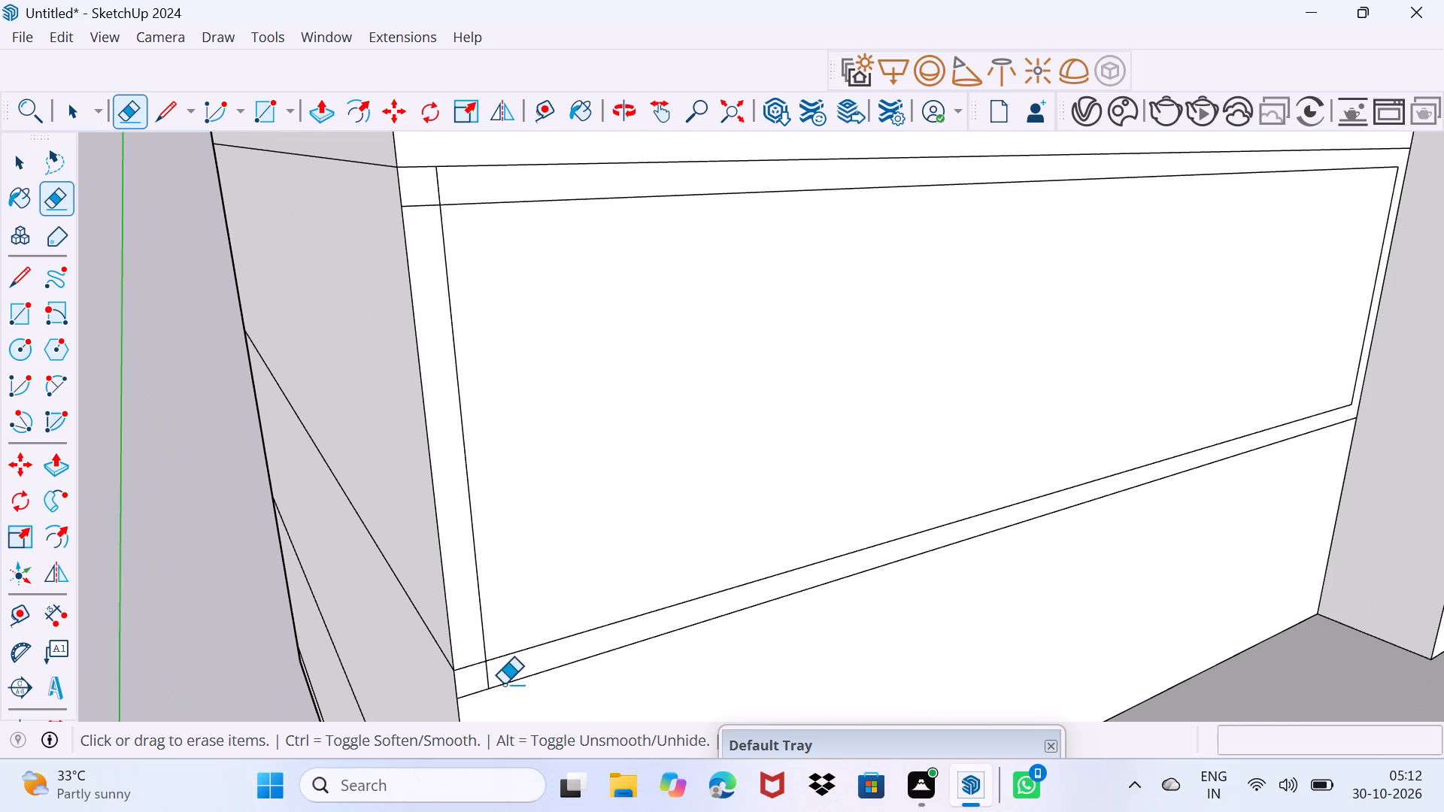
{"action": "left_click", "coordinate": [491, 683]}
{"action": "left_click", "coordinate": [475, 666]}
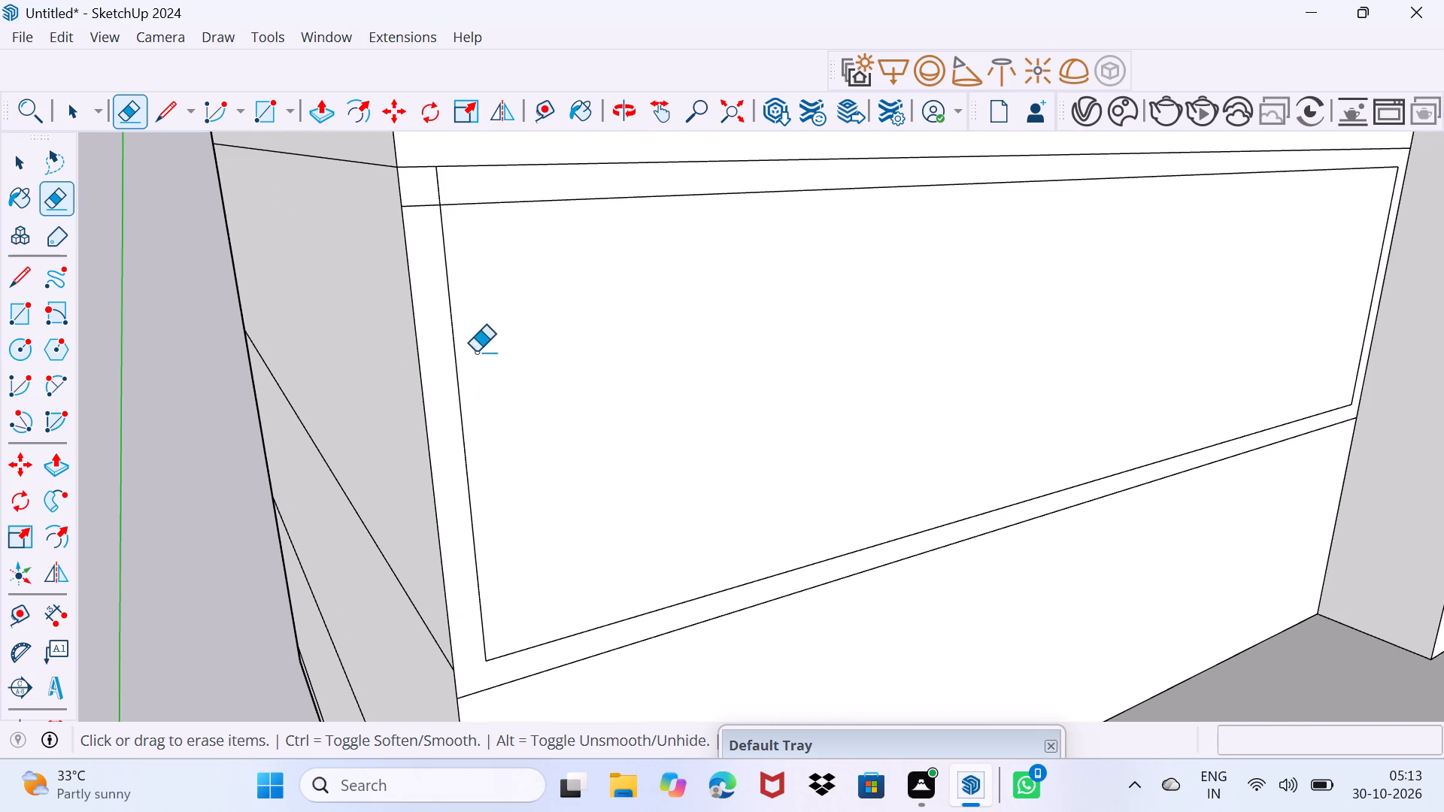
{"action": "left_click", "coordinate": [420, 211]}
{"action": "left_click_drag", "start_coordinate": [418, 201], "coordinate": [417, 209]}
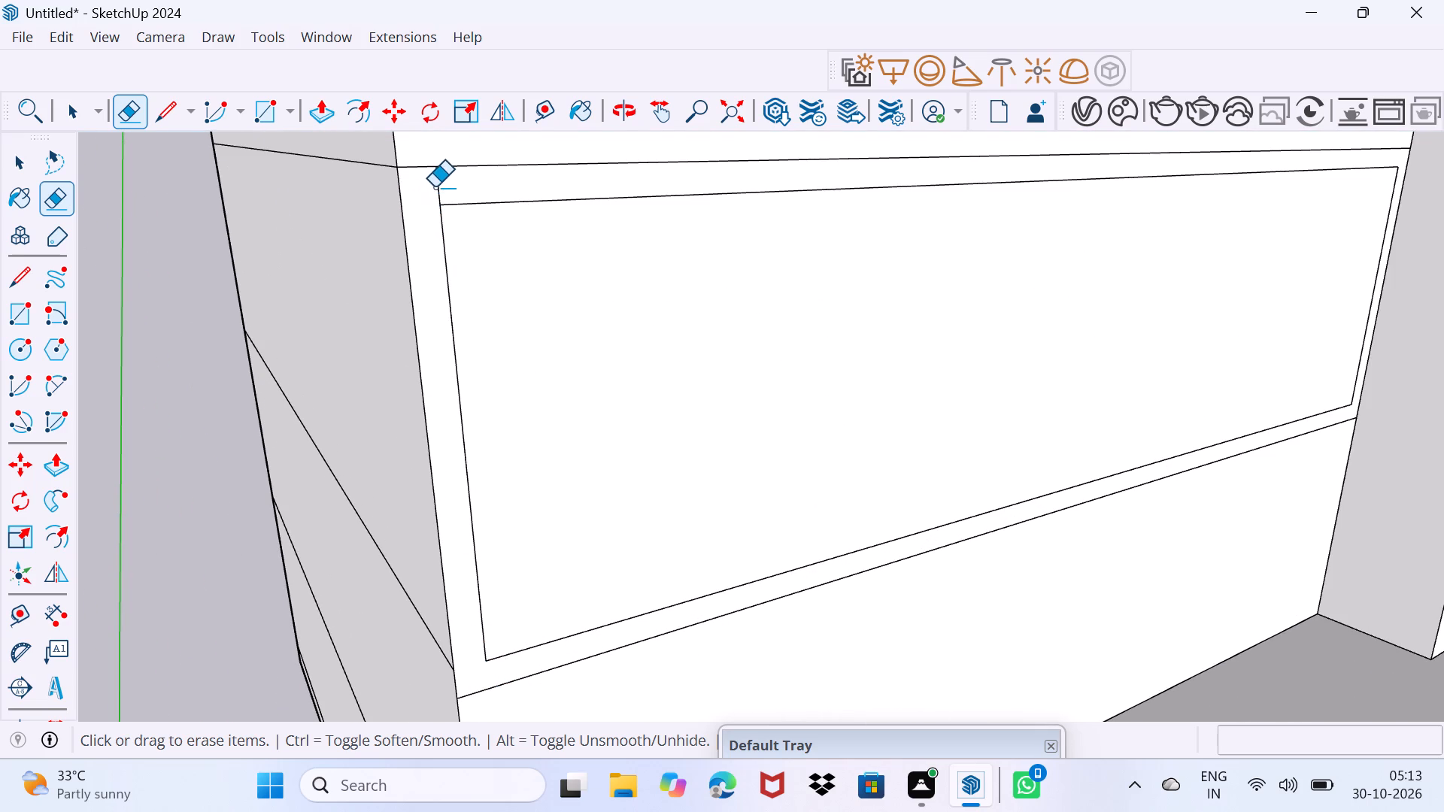
{"action": "left_click", "coordinate": [435, 187]}
{"action": "scroll", "coordinate": [440, 226], "scroll_direction": "down", "scroll_amount": 1}
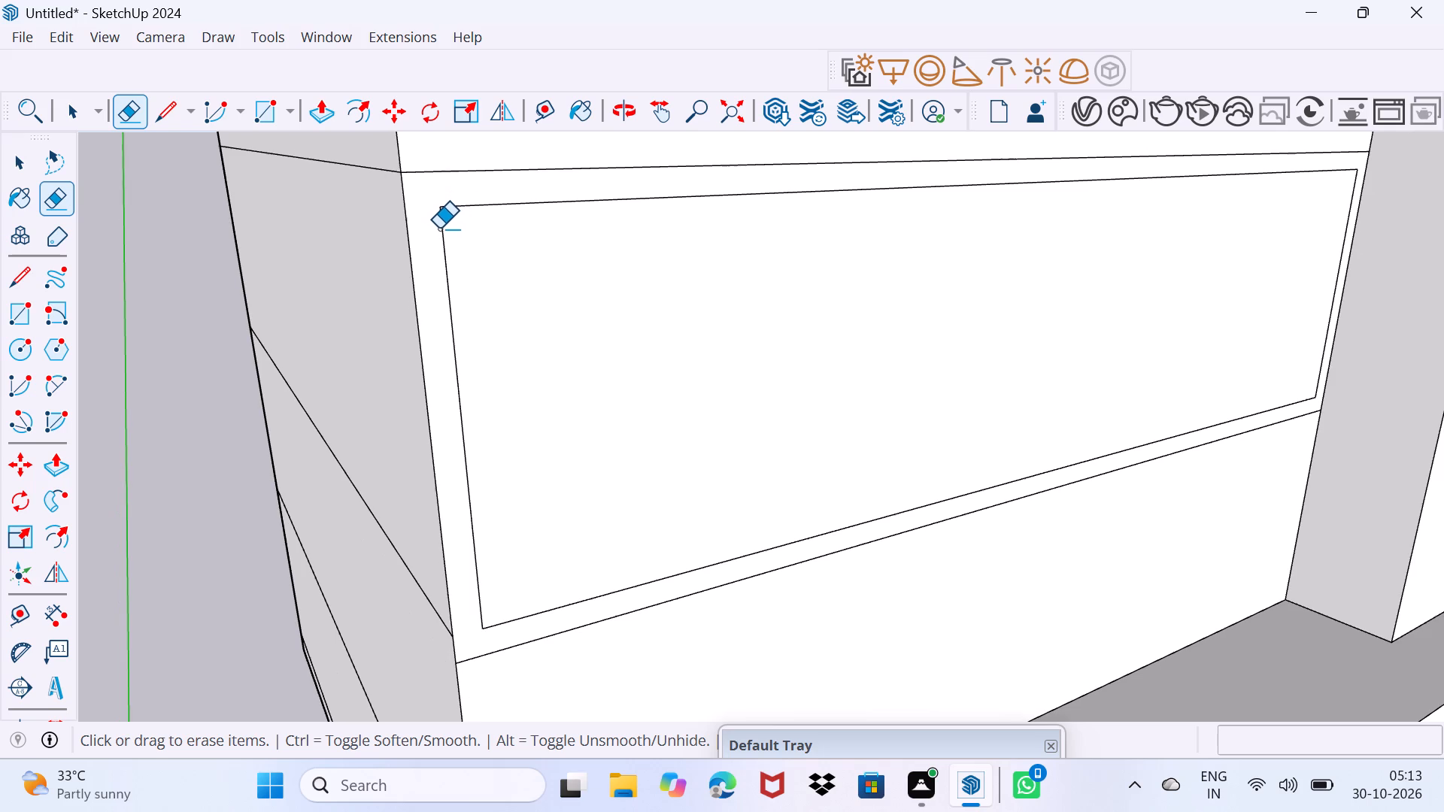
{"action": "key", "text": "space"}
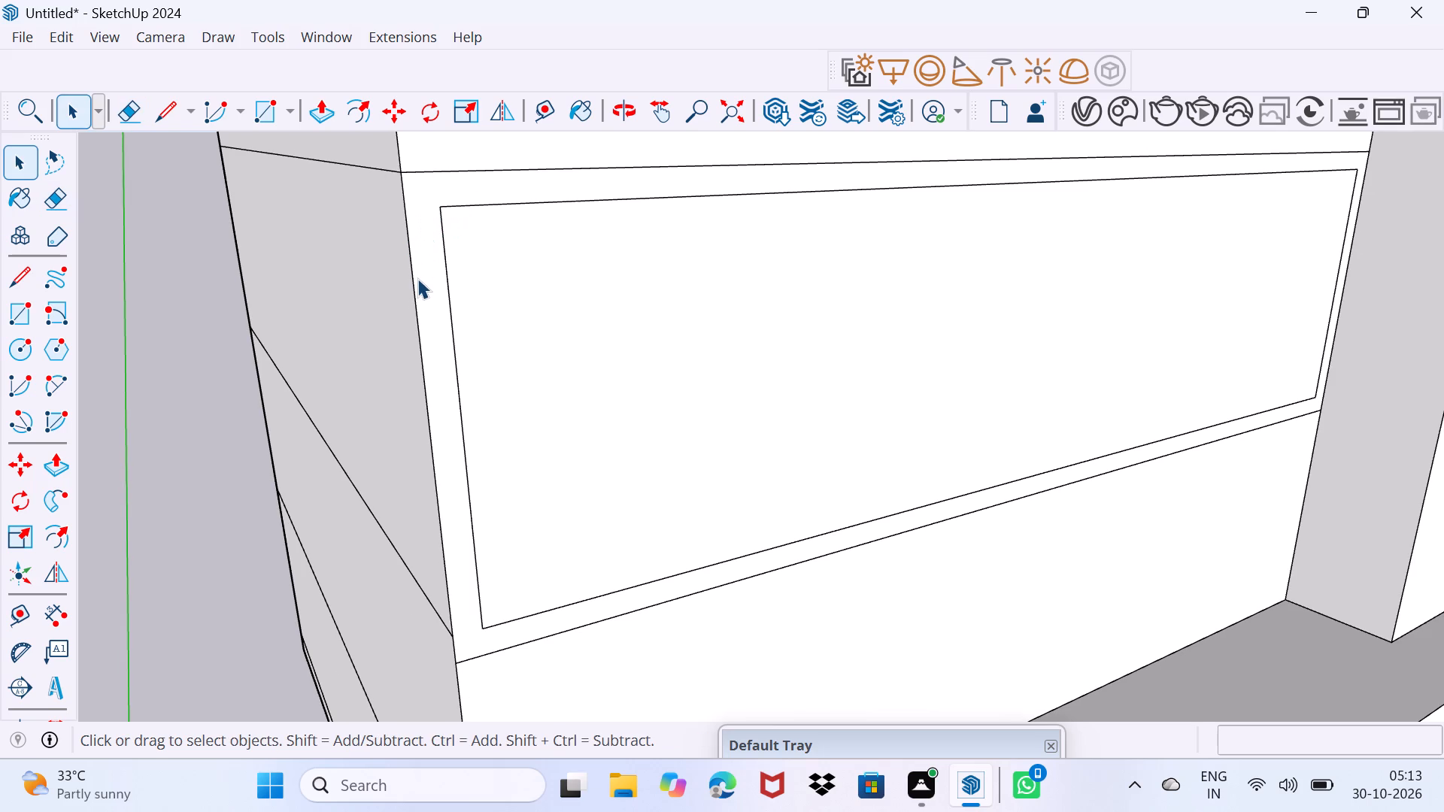
Pull the 8" frame face outward from the front wall about 4' 5 15/16", plus a further 1' 6 1/4".
{"action": "left_click", "coordinate": [426, 282]}
{"action": "scroll", "coordinate": [426, 283], "scroll_direction": "down", "scroll_amount": 3}
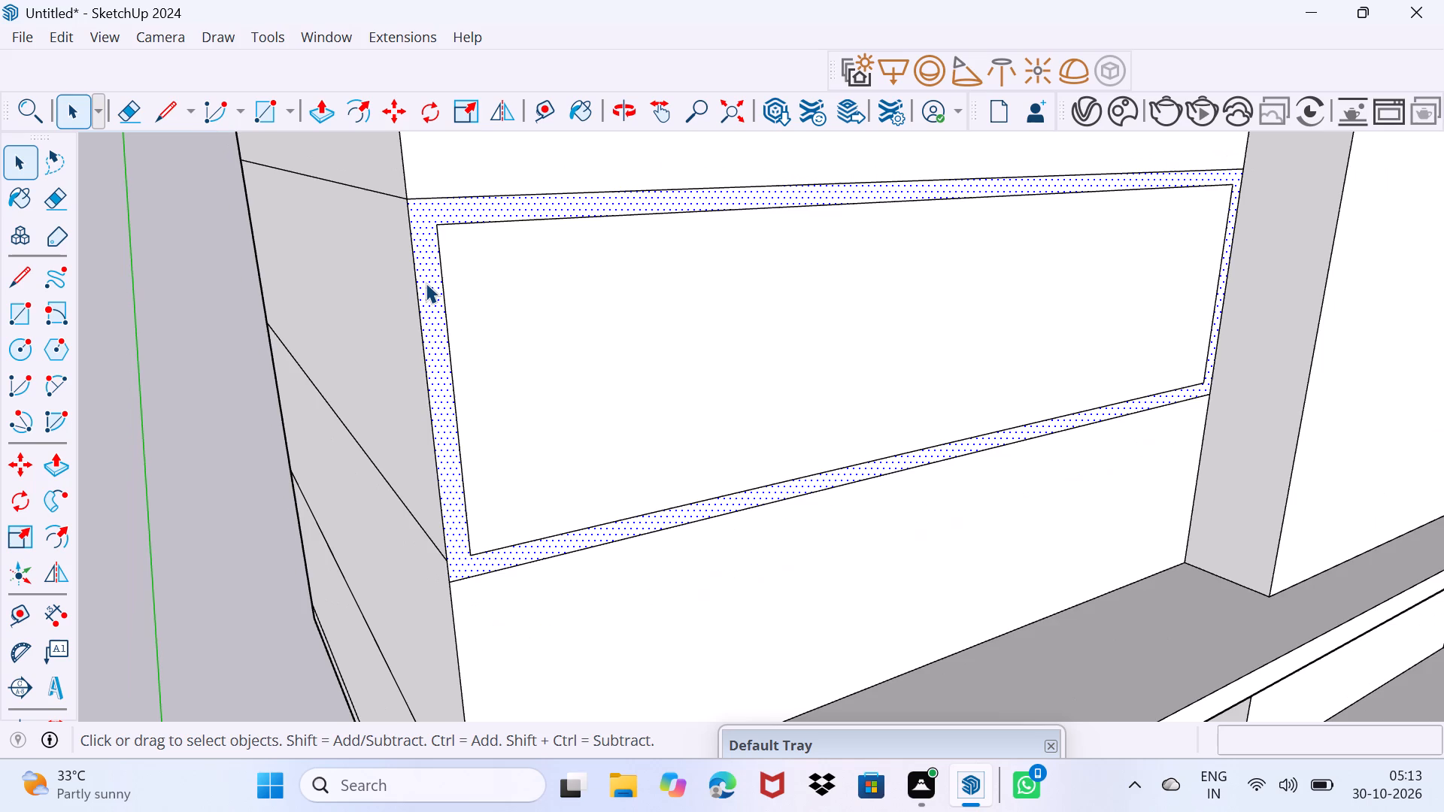
{"action": "scroll", "coordinate": [426, 283], "scroll_direction": "down", "scroll_amount": 3}
{"action": "key", "text": "p"}
{"action": "left_click", "coordinate": [429, 283]}
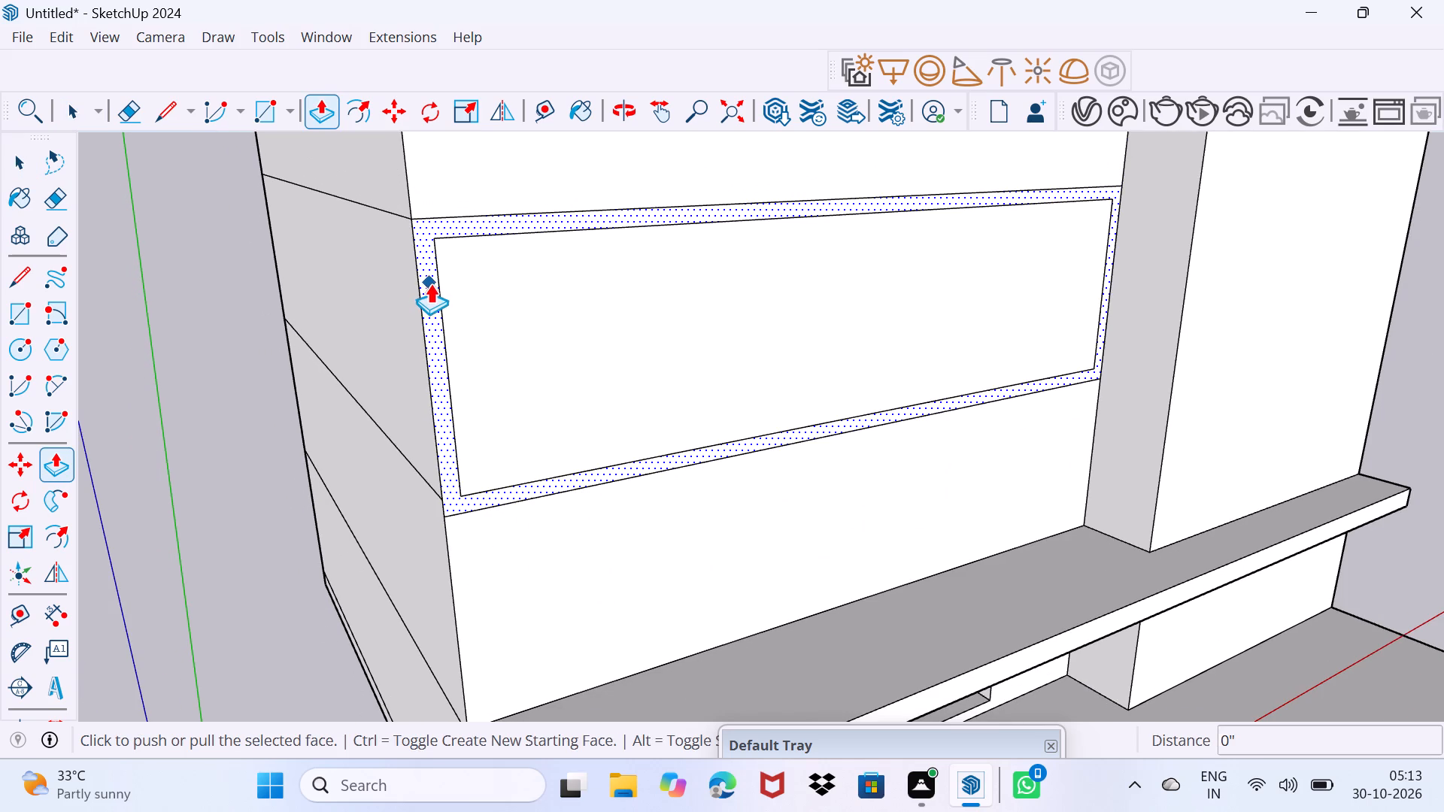
{"action": "left_click", "coordinate": [778, 363]}
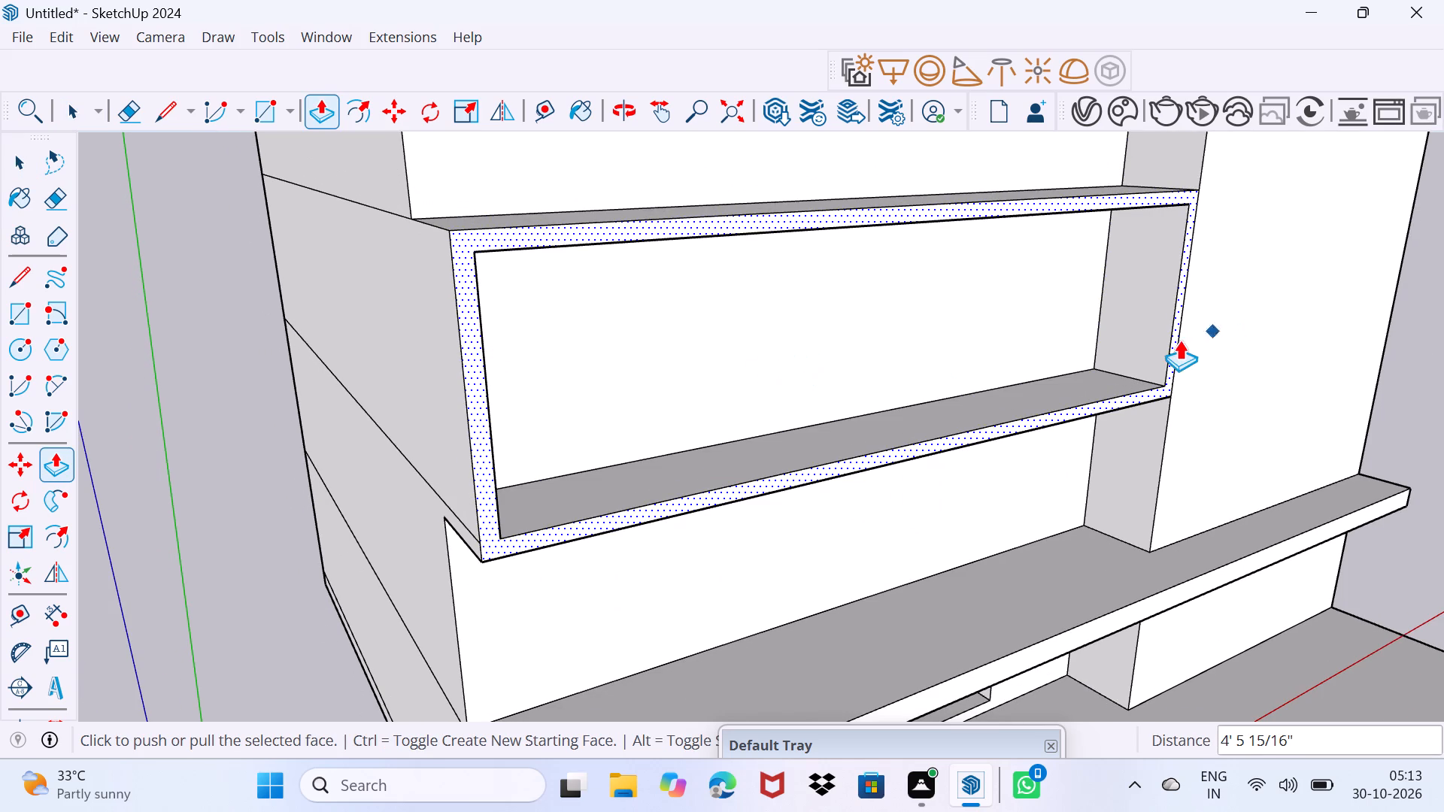
{"action": "left_click", "coordinate": [1182, 351]}
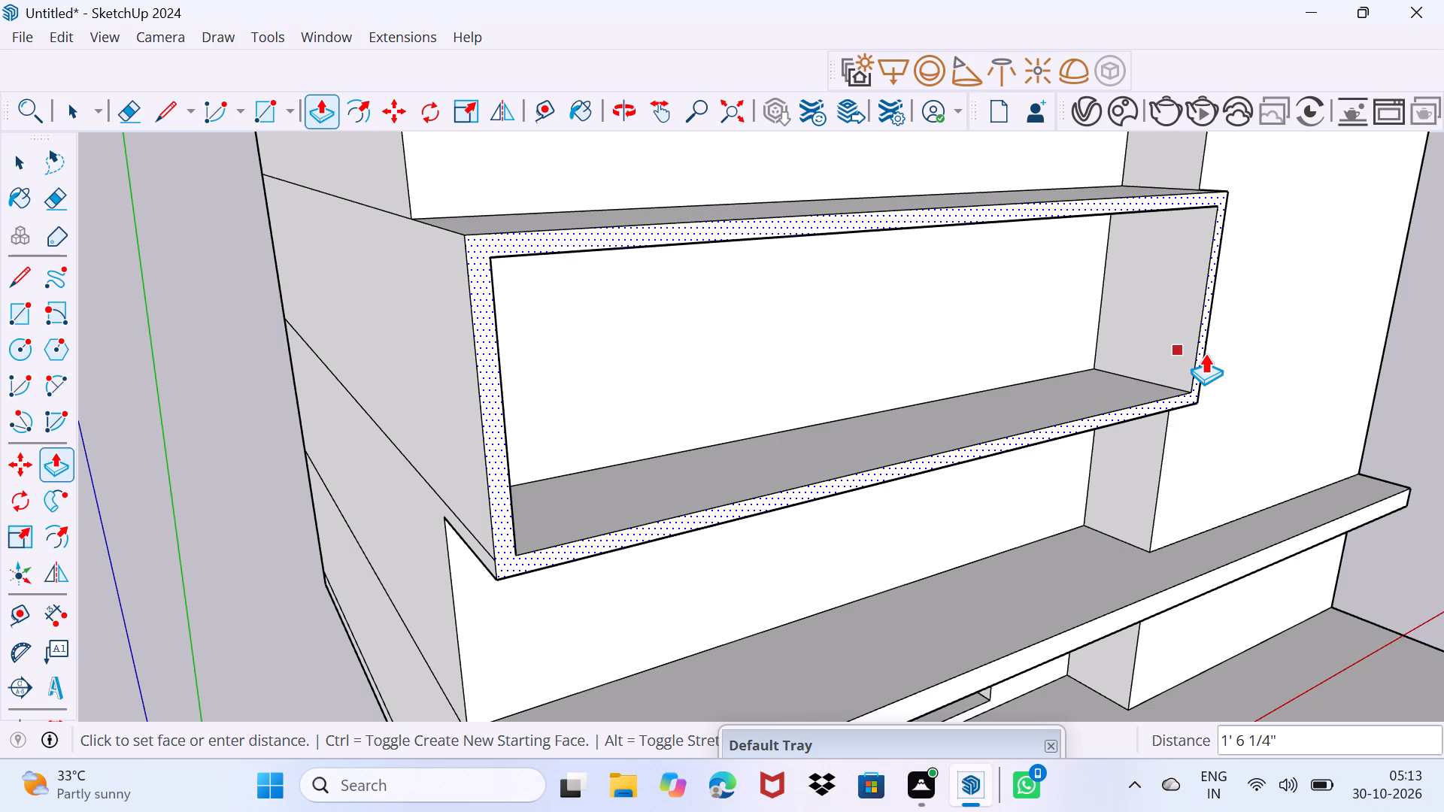
{"action": "left_click", "coordinate": [1205, 353]}
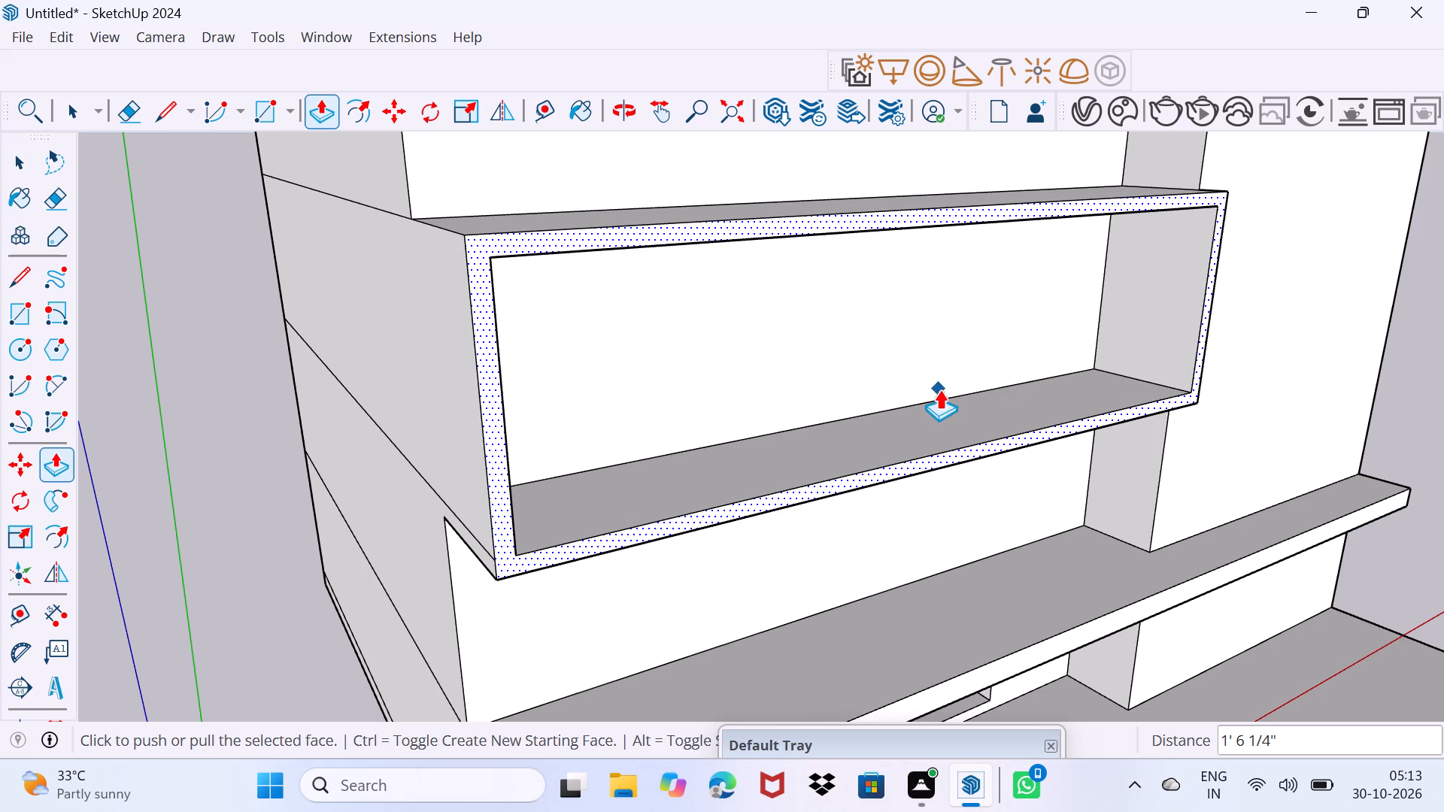
{"action": "key", "text": "Escape"}
Pull the frame's inner bottom face upward about 5 1/8".
{"action": "left_click", "coordinate": [924, 428]}
{"action": "left_click", "coordinate": [925, 419]}
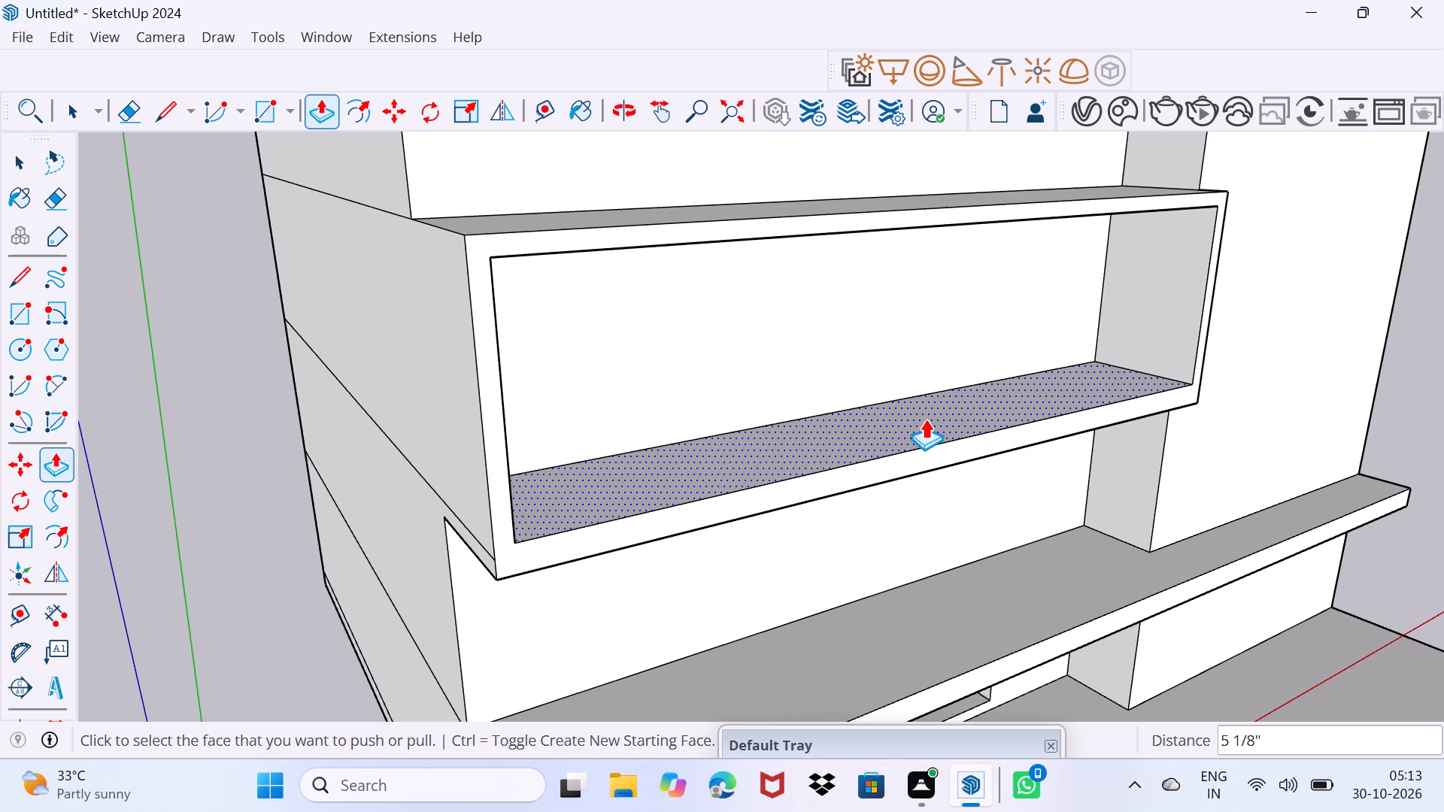
Pull the frame's inner side face nearest the bay inward to thicken that side member.
{"action": "left_click", "coordinate": [1140, 309]}
{"action": "left_click_drag", "start_coordinate": [1134, 309], "coordinate": [1135, 311]}
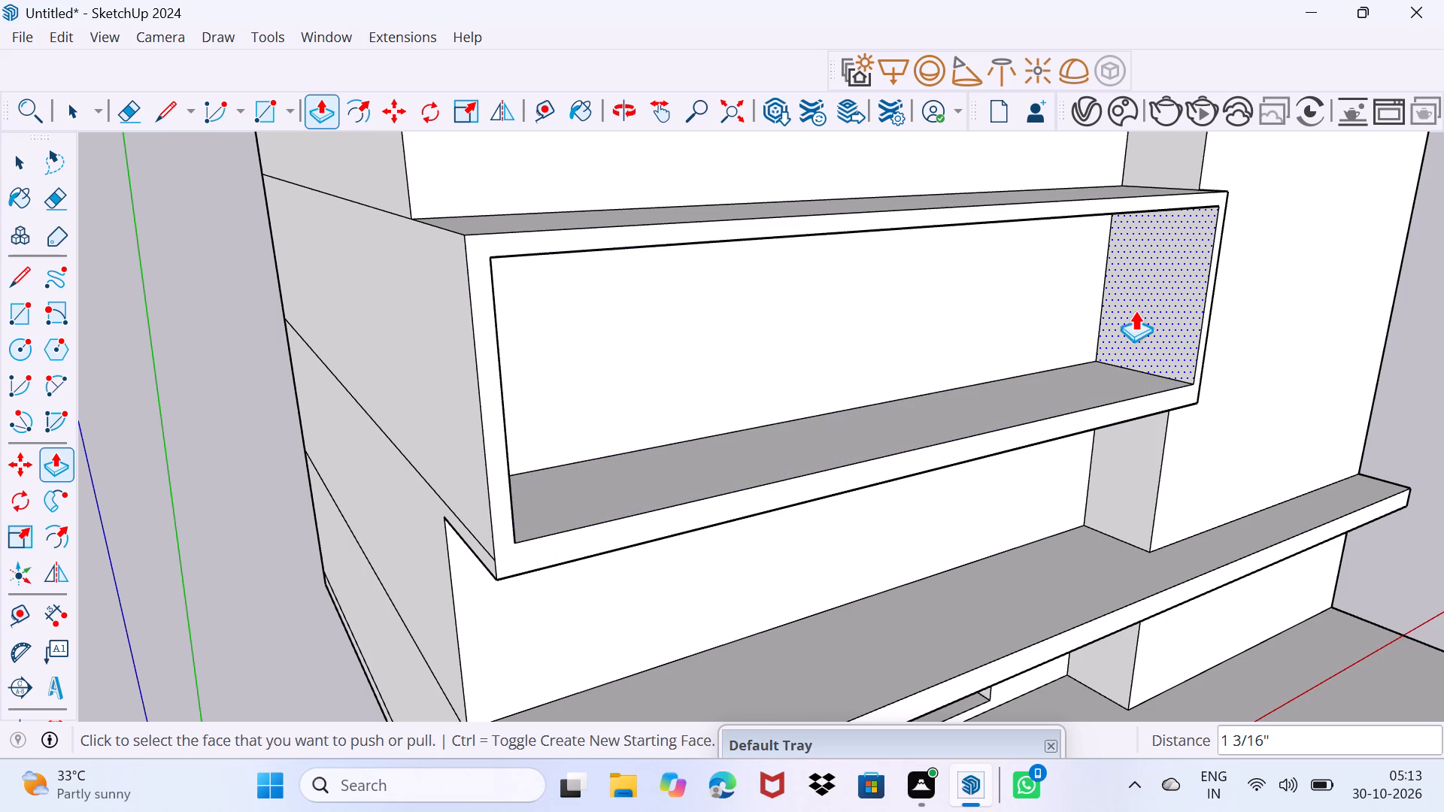
{"action": "left_click_drag", "start_coordinate": [1135, 311], "coordinate": [1118, 319]}
{"action": "left_click", "coordinate": [1118, 319]}
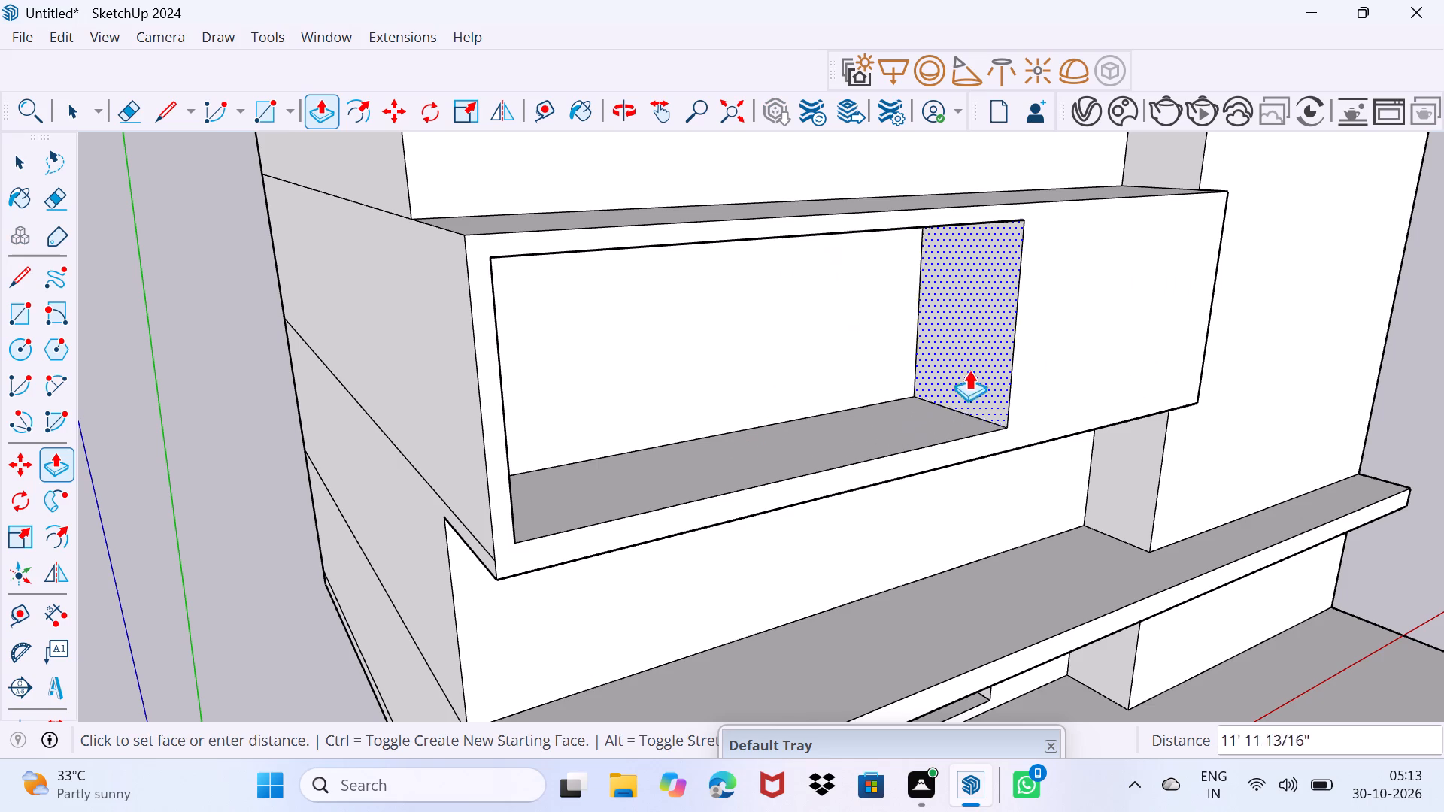
{"action": "key", "text": "Escape"}
Pull the frame's opposite inner side face, near the wall's outer corner, inward about 1' 9 5/16".
{"action": "middle_click_drag", "start_coordinate": [1114, 351], "coordinate": [752, 374]}
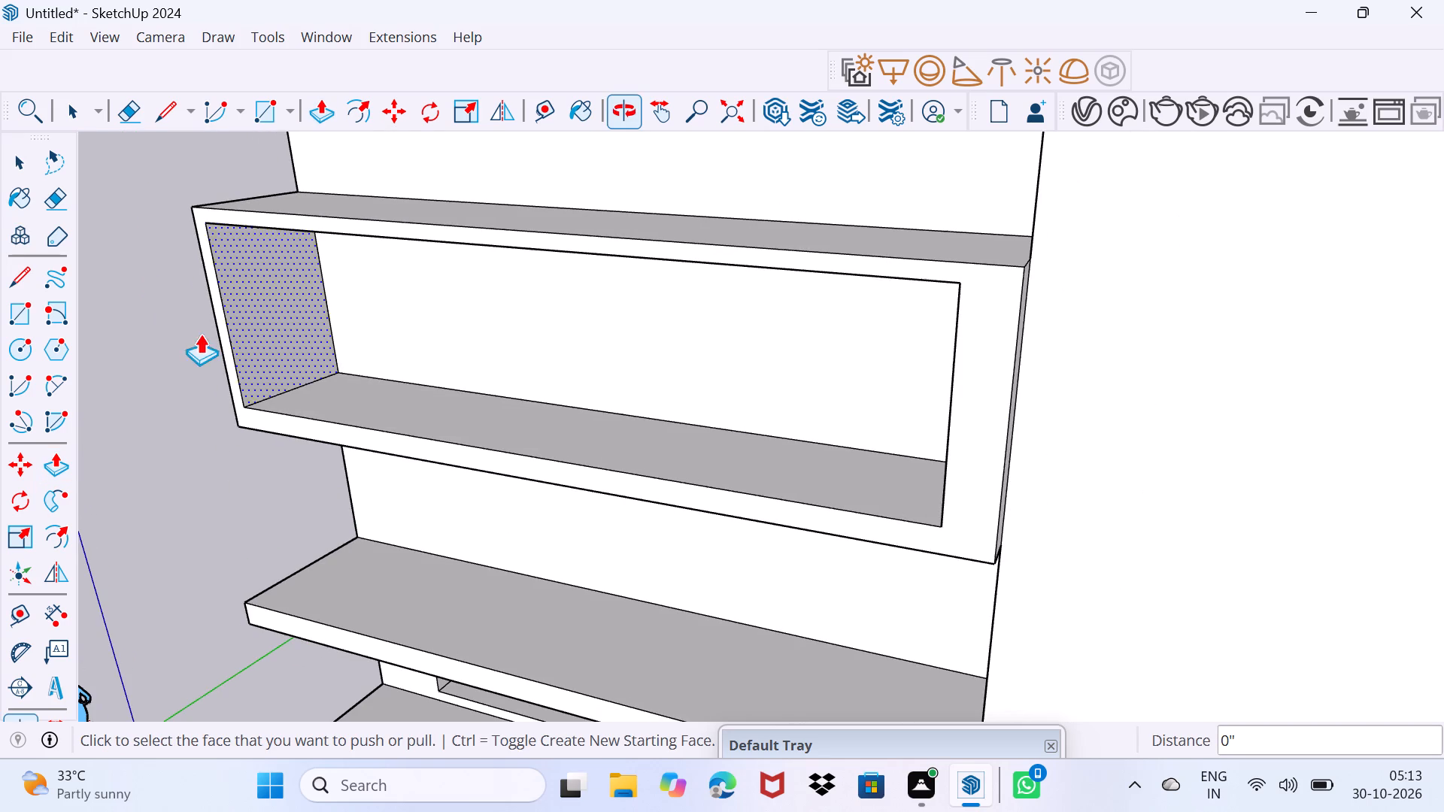
{"action": "left_click", "coordinate": [263, 313]}
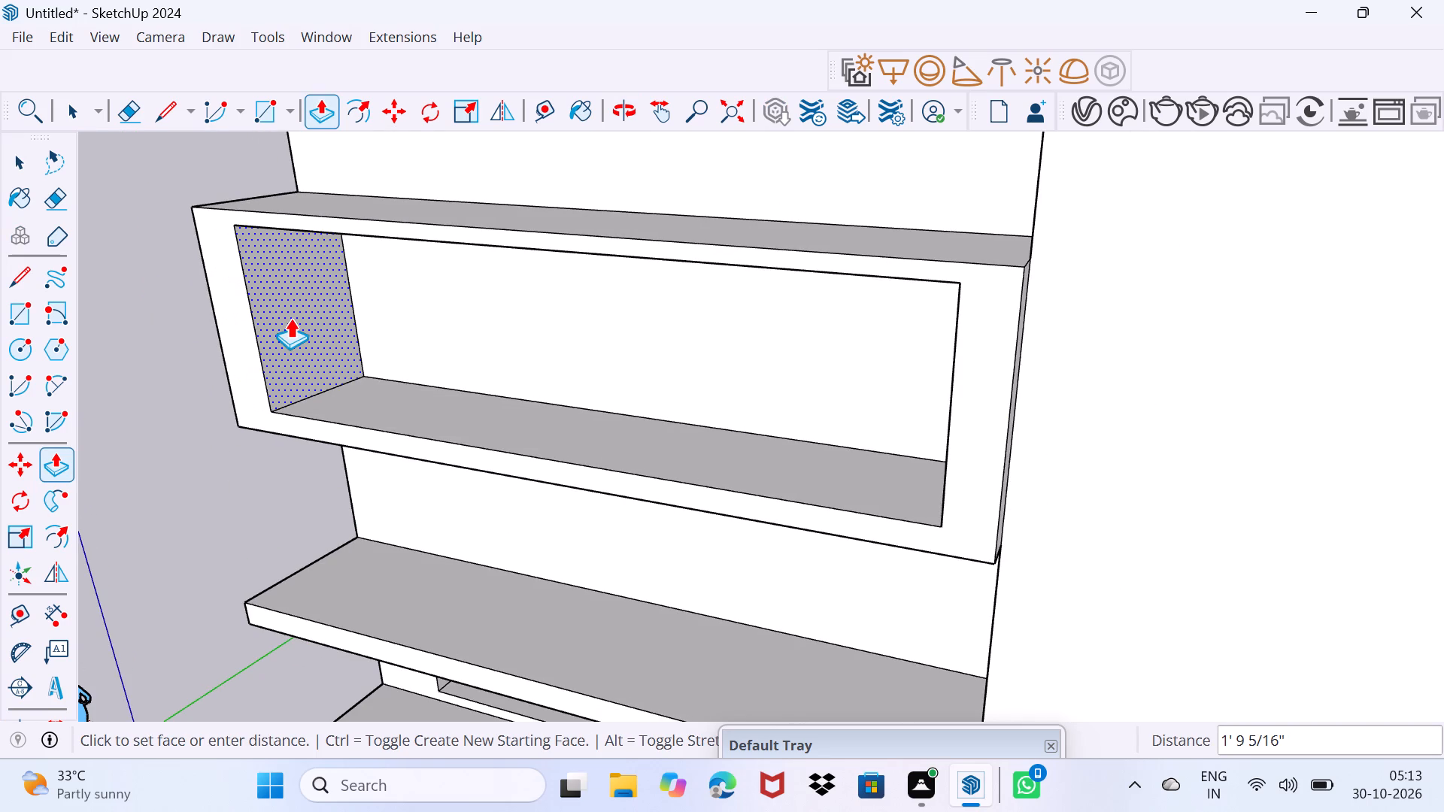
{"action": "left_click", "coordinate": [290, 318]}
Pull the frame's inner top face downward about 6 3/8".
{"action": "middle_click_drag", "start_coordinate": [433, 350], "coordinate": [493, 247]}
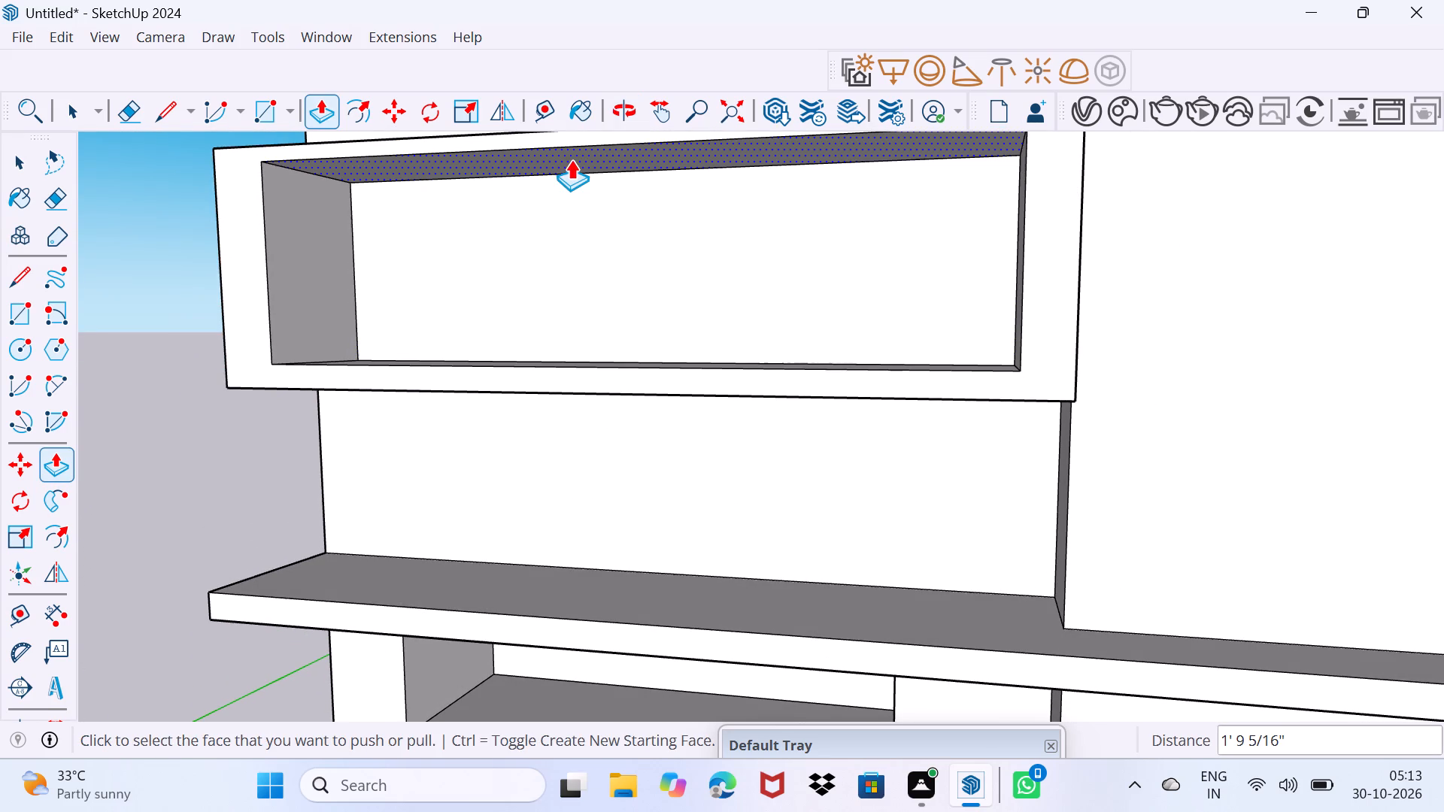
{"action": "left_click", "coordinate": [572, 156]}
{"action": "left_click", "coordinate": [570, 168]}
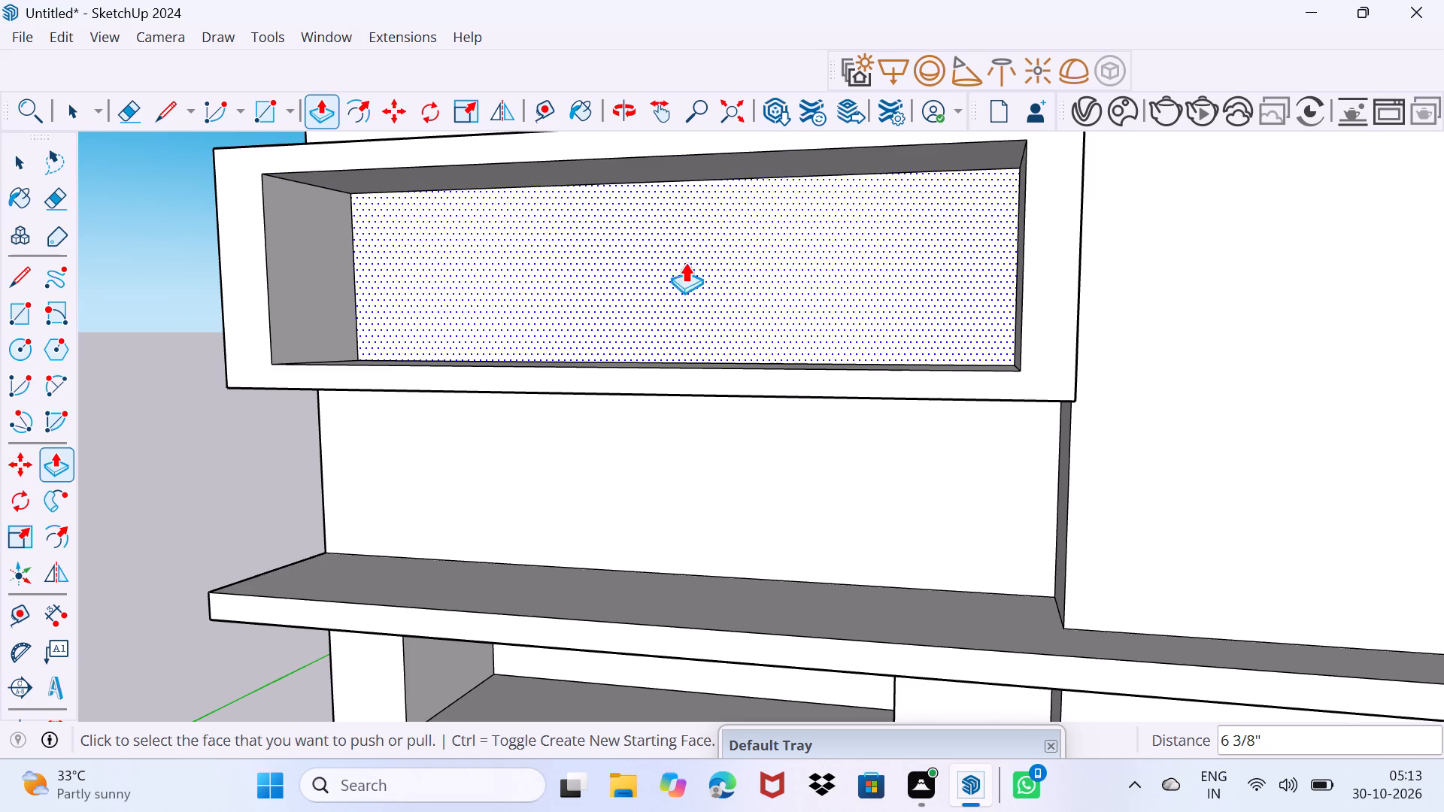
Examine the projecting frame, its thickened members and its recessed wall from several angles.
{"action": "middle_click_drag", "start_coordinate": [691, 313], "coordinate": [717, 342]}
{"action": "scroll", "coordinate": [693, 320], "scroll_direction": "down", "scroll_amount": 1}
{"action": "key", "text": "space"}
{"action": "scroll", "coordinate": [561, 290], "scroll_direction": "up", "scroll_amount": 2}
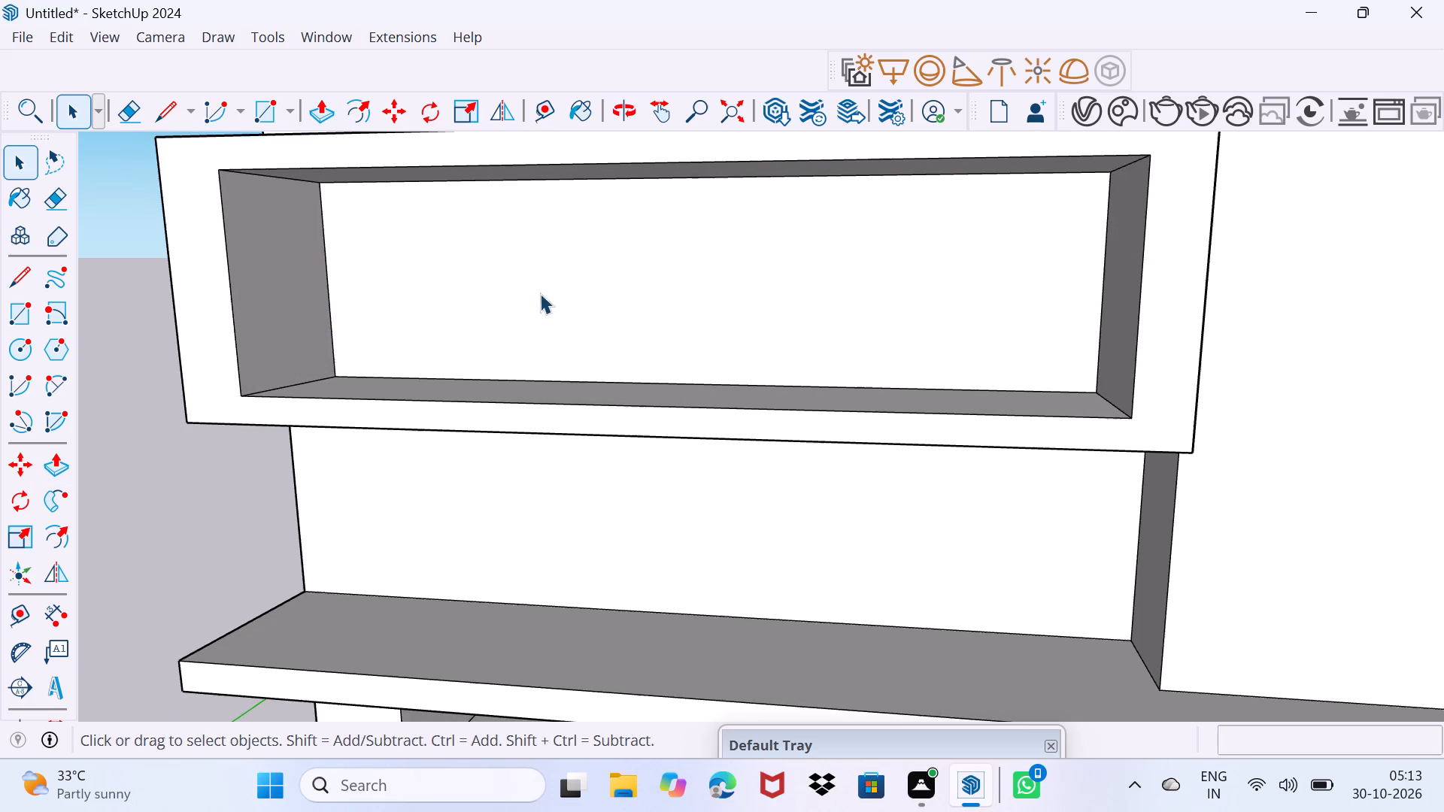
{"action": "middle_click_drag", "start_coordinate": [532, 301], "coordinate": [625, 295]}
{"action": "left_click", "coordinate": [620, 295]}
{"action": "left_click_drag", "start_coordinate": [601, 304], "coordinate": [621, 263]}
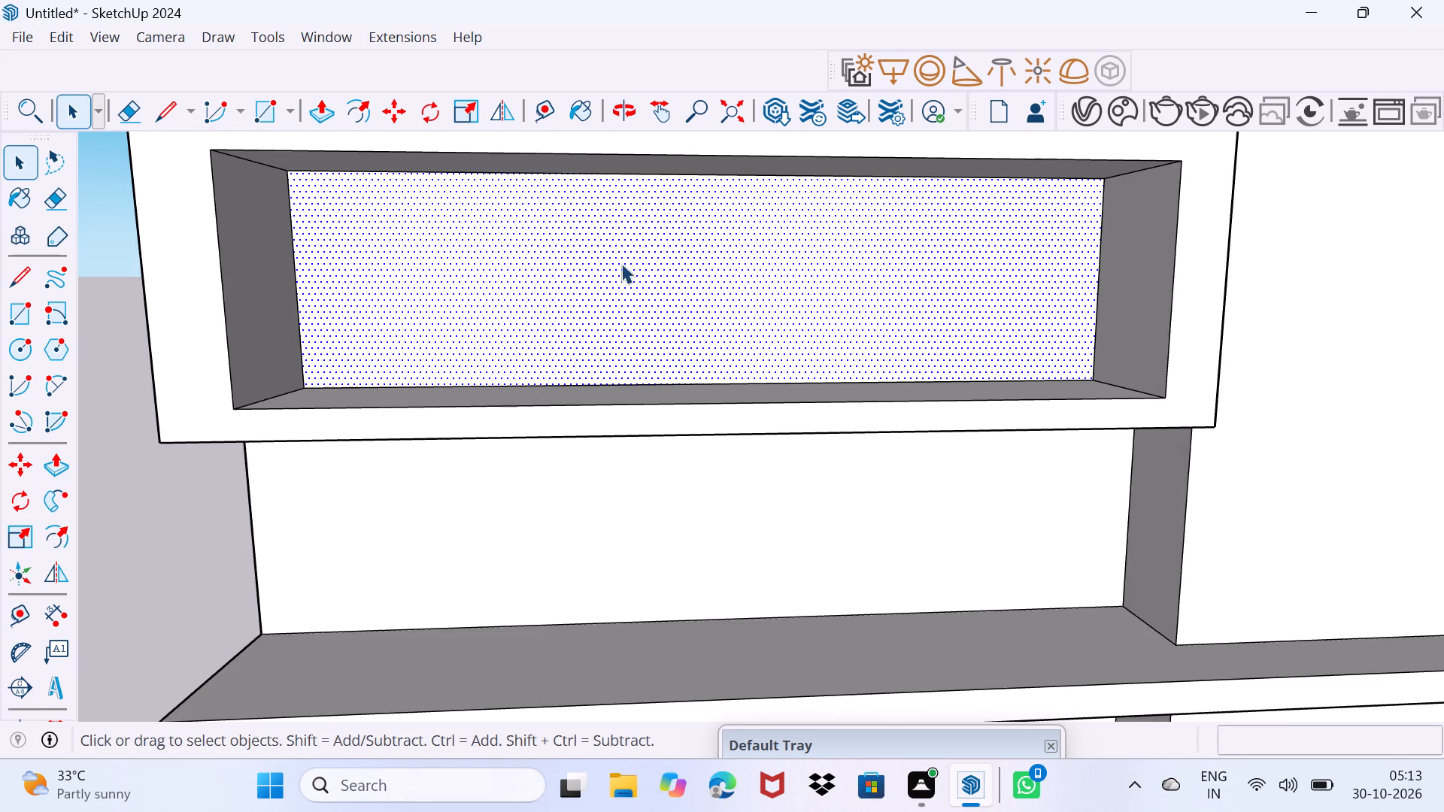
{"action": "left_click_drag", "start_coordinate": [621, 263], "coordinate": [629, 237]}
{"action": "middle_click_drag", "start_coordinate": [641, 292], "coordinate": [604, 301]}
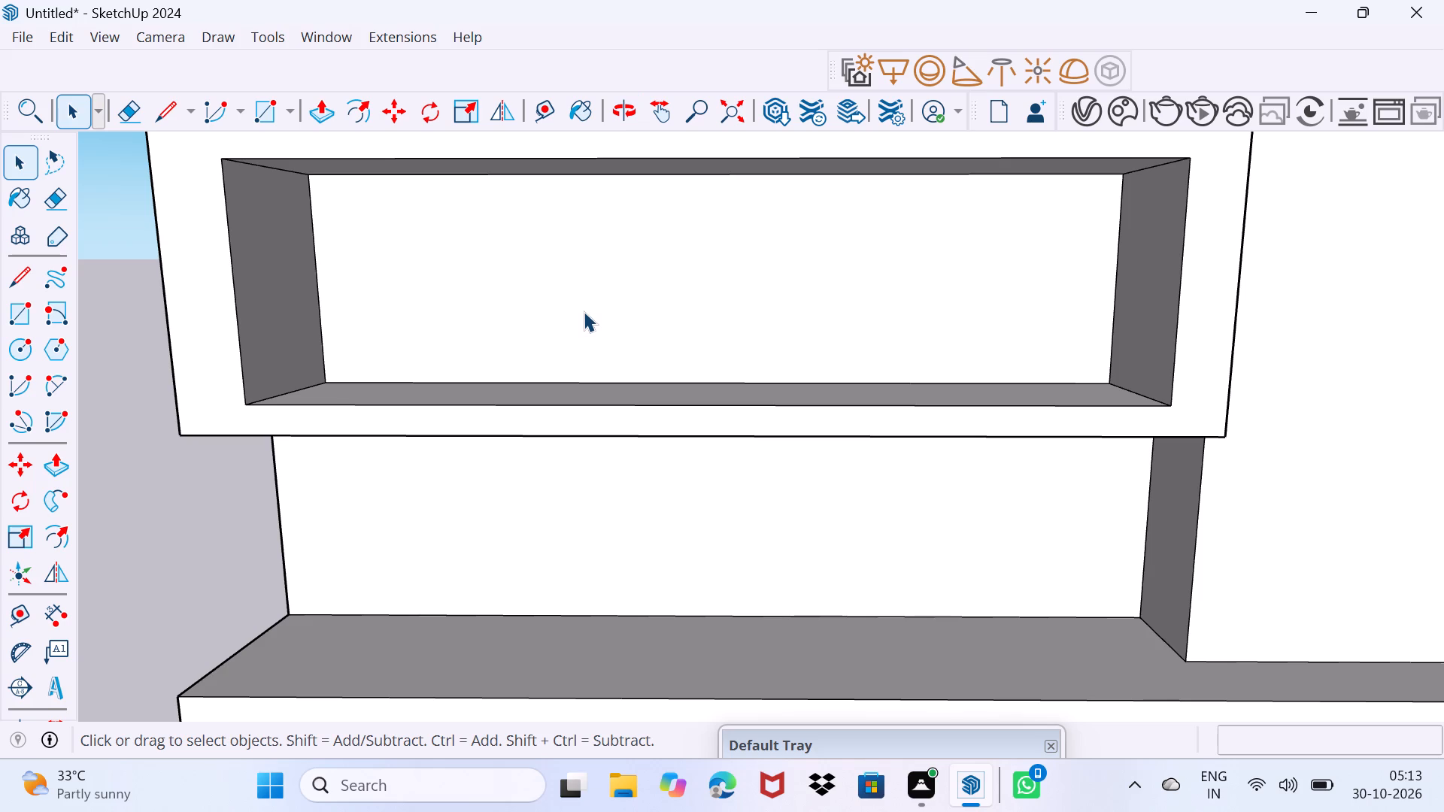
{"action": "scroll", "coordinate": [584, 311], "scroll_direction": "down", "scroll_amount": 3}
{"action": "middle_click_drag", "start_coordinate": [493, 325], "coordinate": [528, 356]}
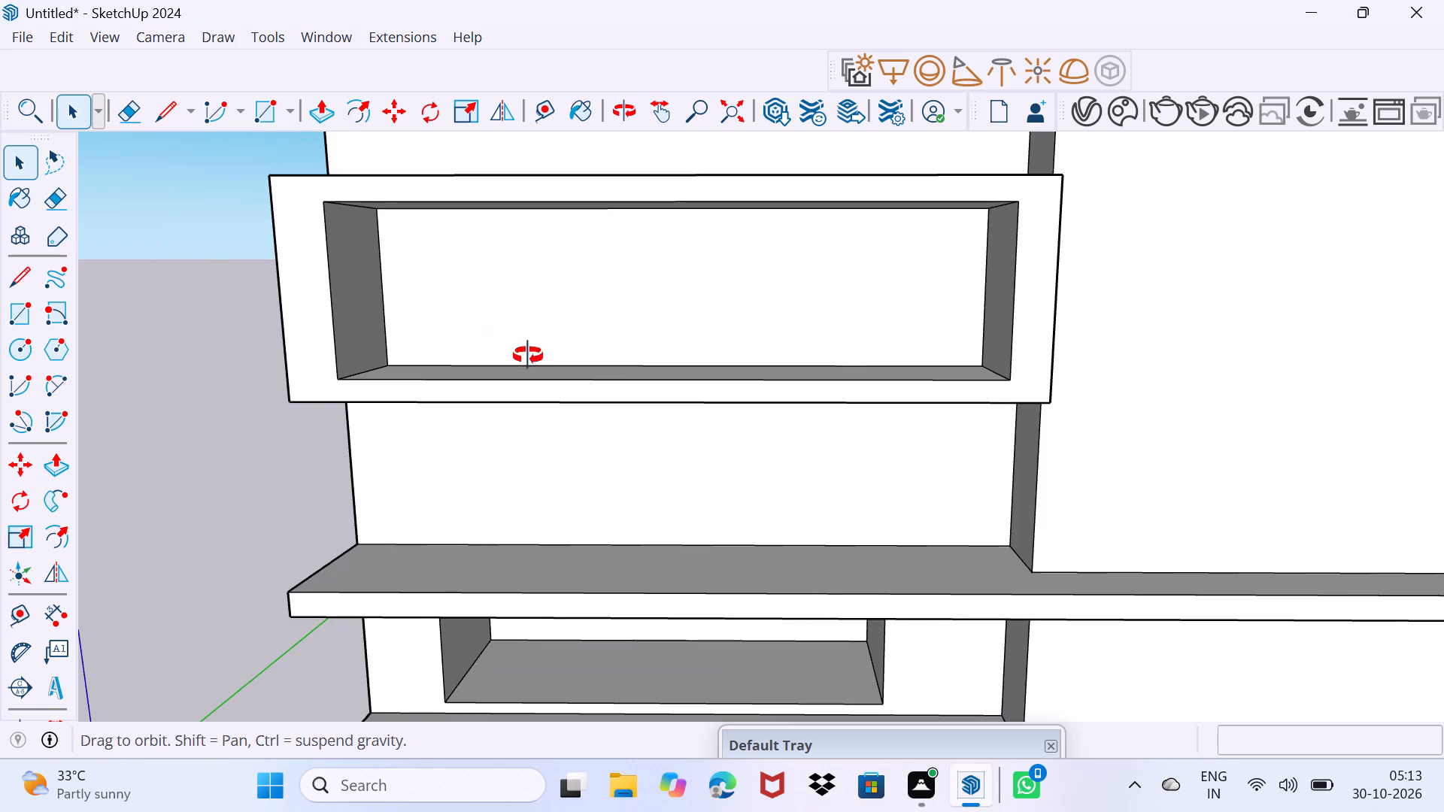
{"action": "middle_click_drag", "start_coordinate": [528, 356], "coordinate": [578, 448]}
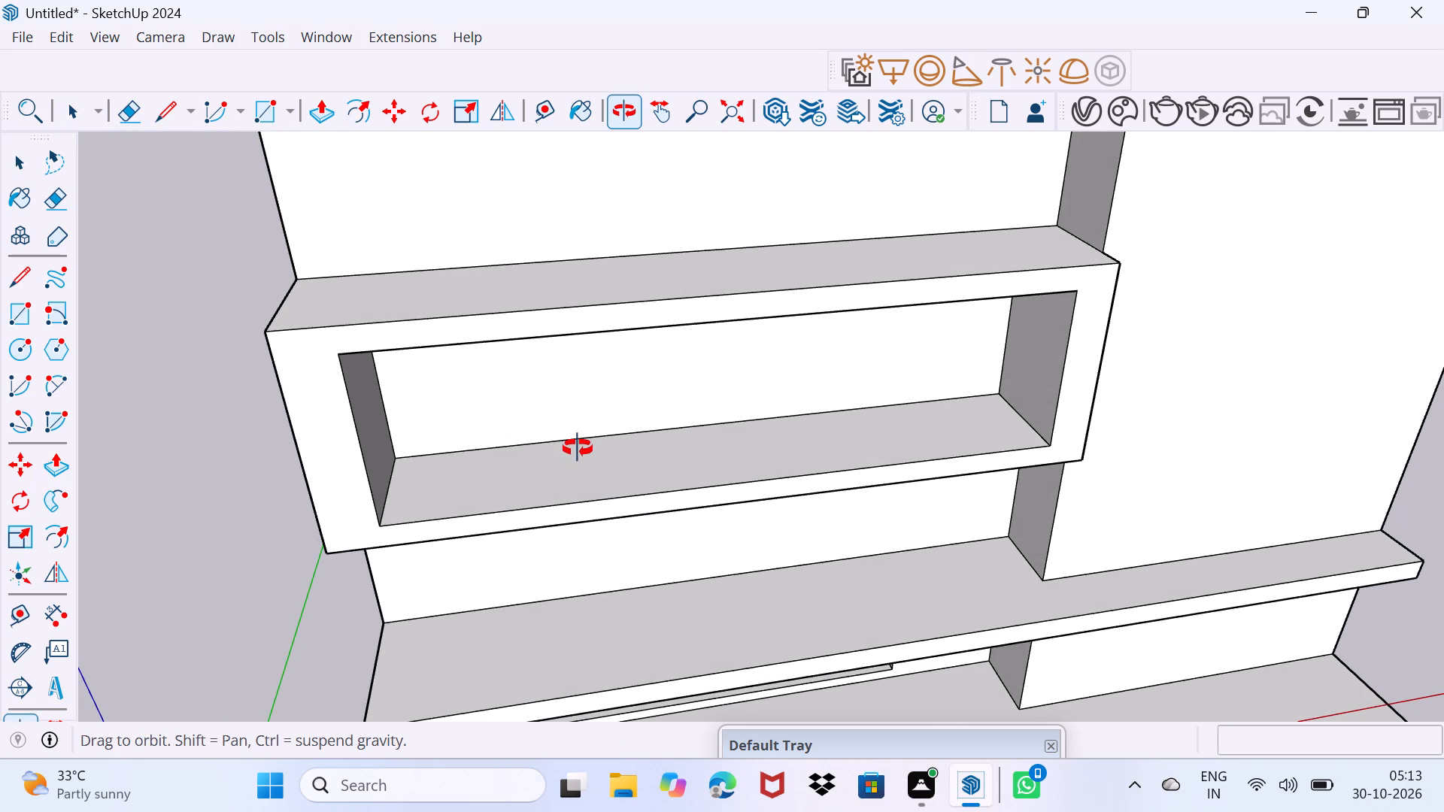
{"action": "middle_click_drag", "start_coordinate": [578, 448], "coordinate": [593, 430]}
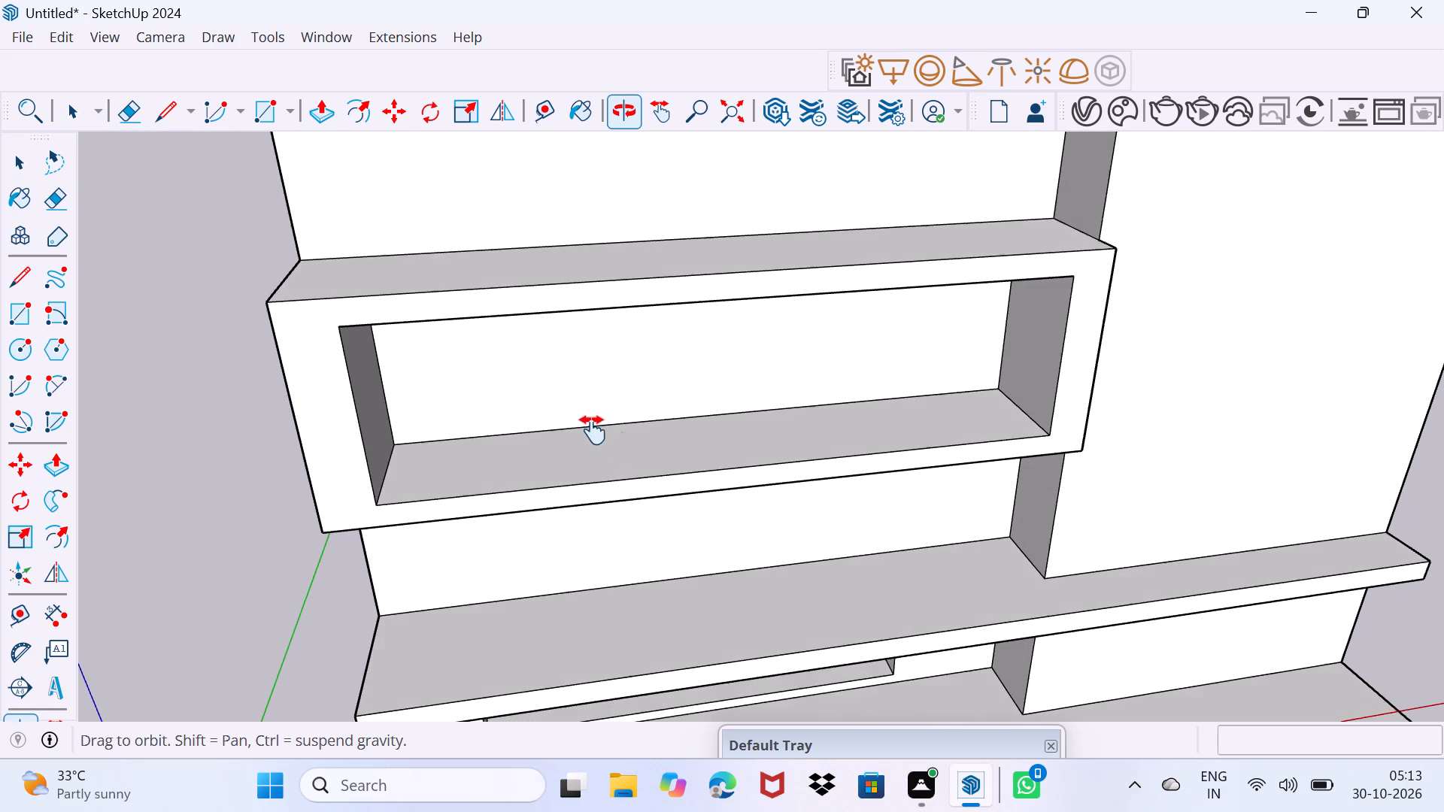
{"action": "middle_click_drag", "start_coordinate": [593, 430], "coordinate": [678, 520]}
{"action": "scroll", "coordinate": [1042, 374], "scroll_direction": "down", "scroll_amount": 2}
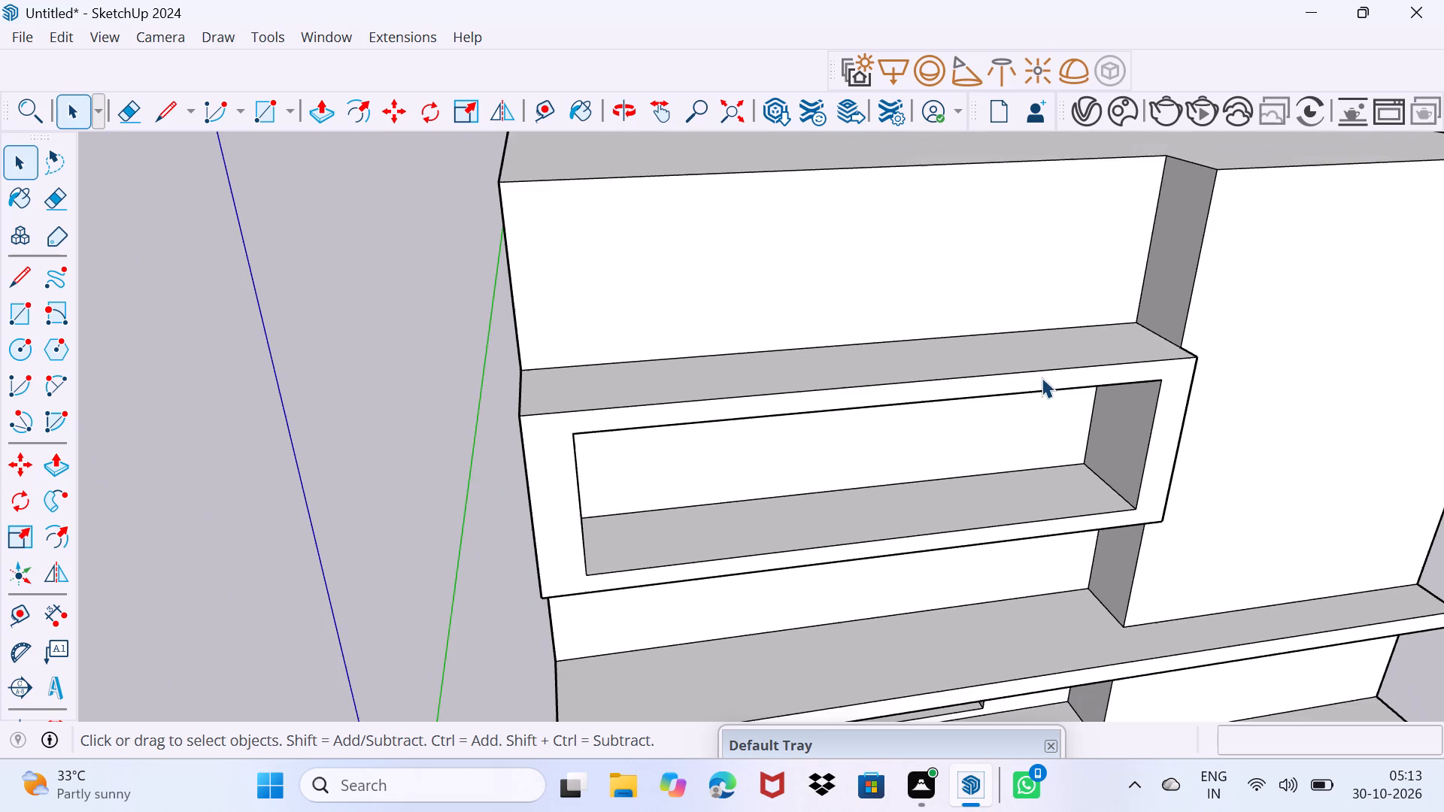
Draw a small rectangle about 7 3/8" by 5 7/16" on the frame's front face, against its upper edge.
{"action": "middle_click_drag", "start_coordinate": [1042, 389], "coordinate": [984, 373]}
{"action": "scroll", "coordinate": [988, 386], "scroll_direction": "up", "scroll_amount": 1}
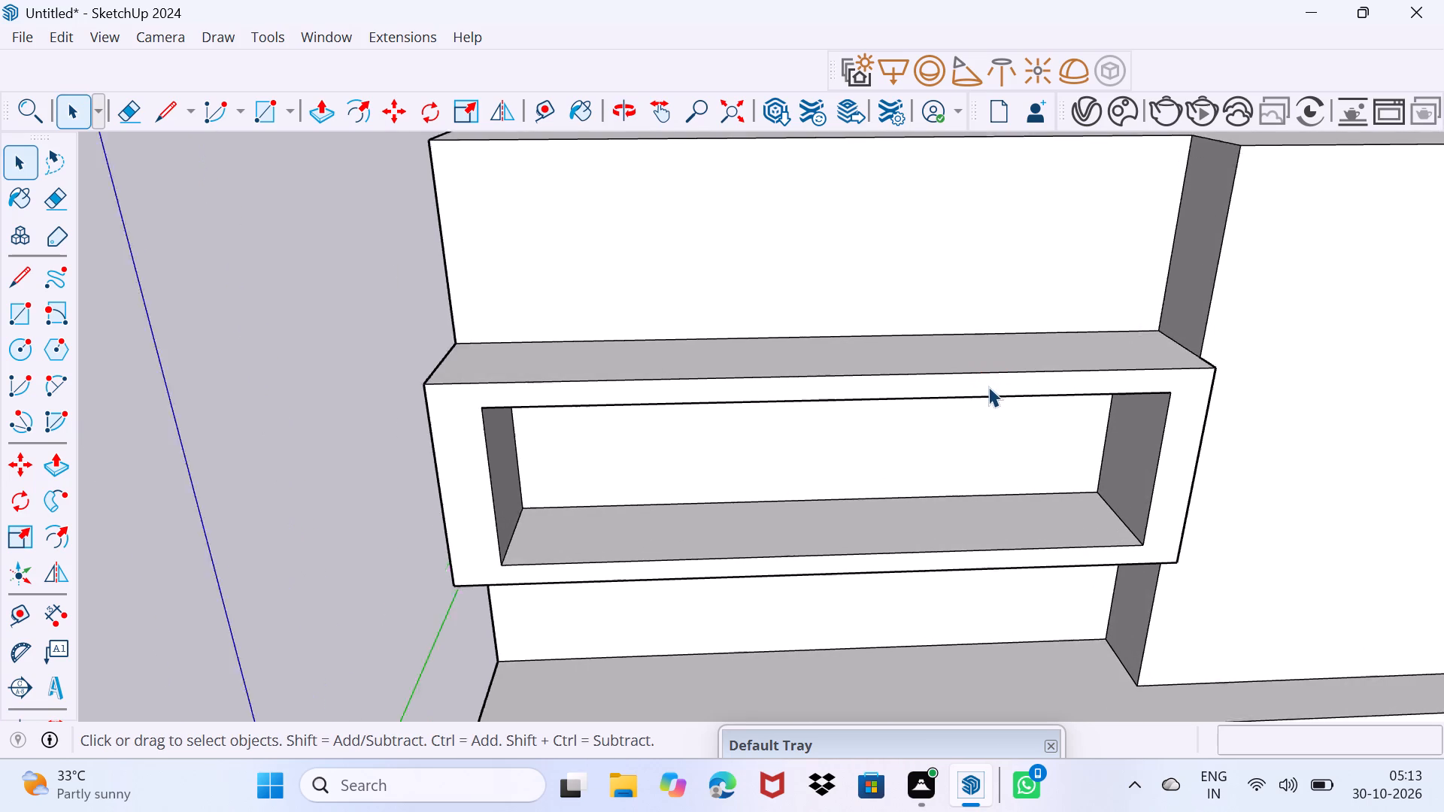
{"action": "scroll", "coordinate": [988, 386], "scroll_direction": "up", "scroll_amount": 1}
{"action": "middle_click_drag", "start_coordinate": [988, 386], "coordinate": [971, 398]}
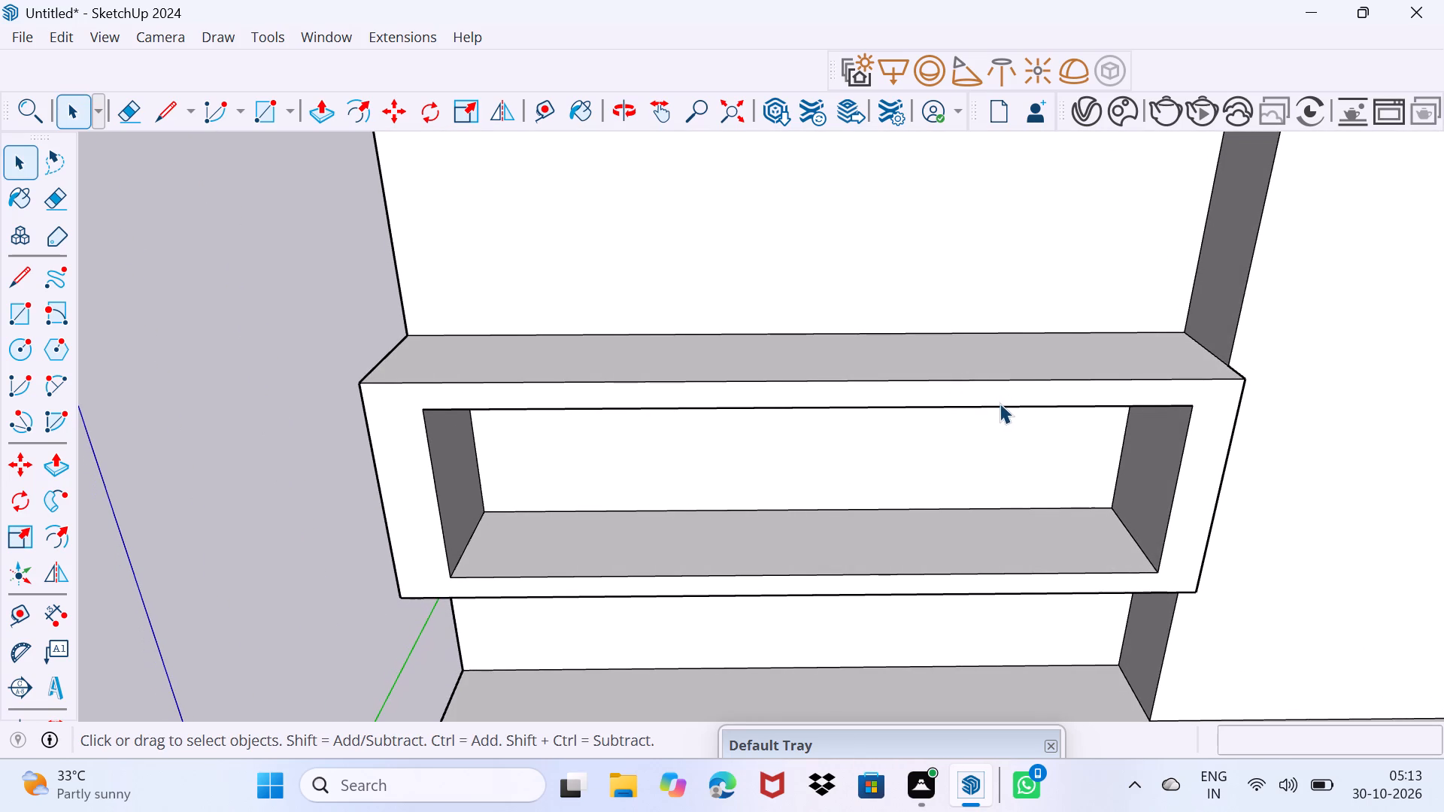
{"action": "scroll", "coordinate": [1000, 403], "scroll_direction": "up", "scroll_amount": 1}
{"action": "key", "text": "r"}
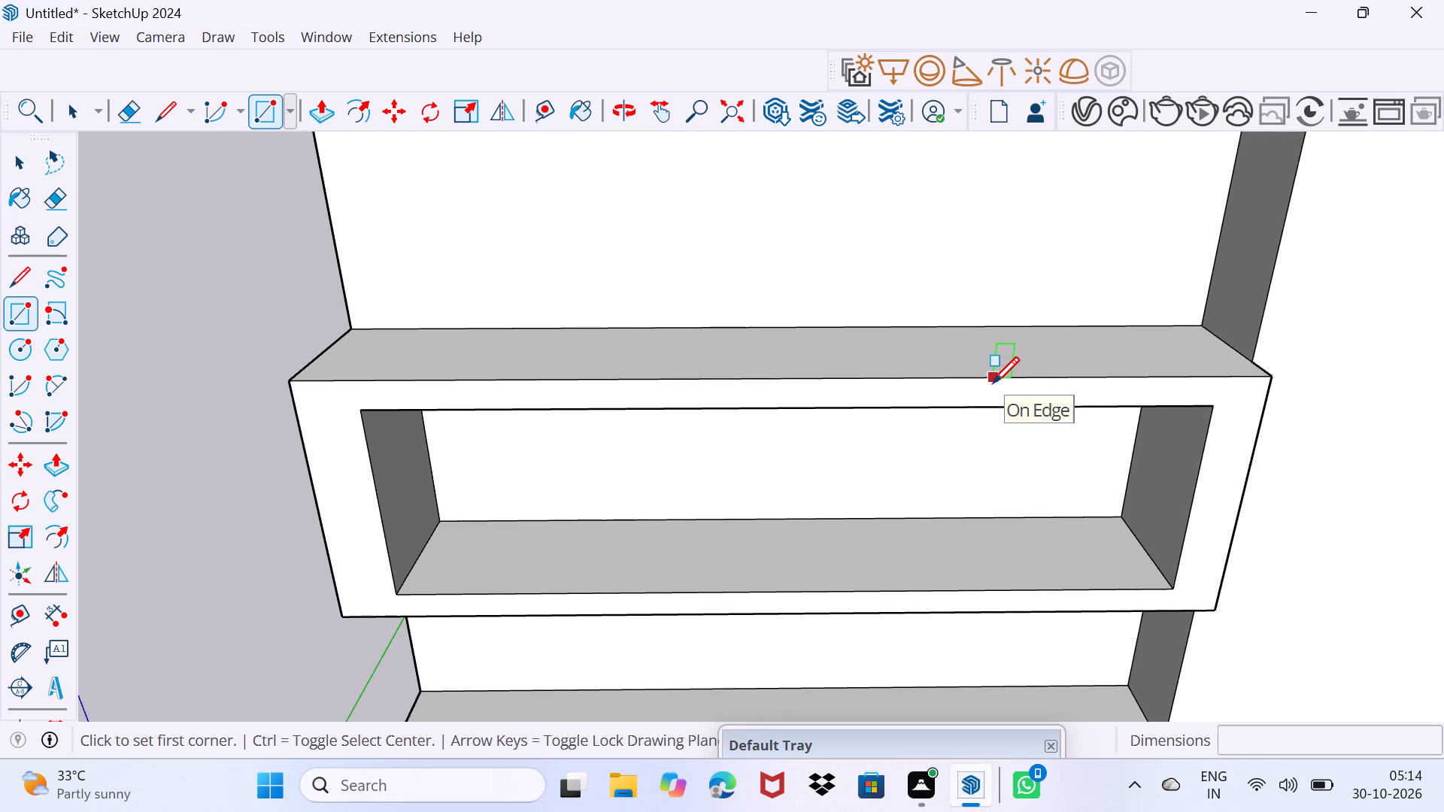
{"action": "scroll", "coordinate": [993, 388], "scroll_direction": "up", "scroll_amount": 11}
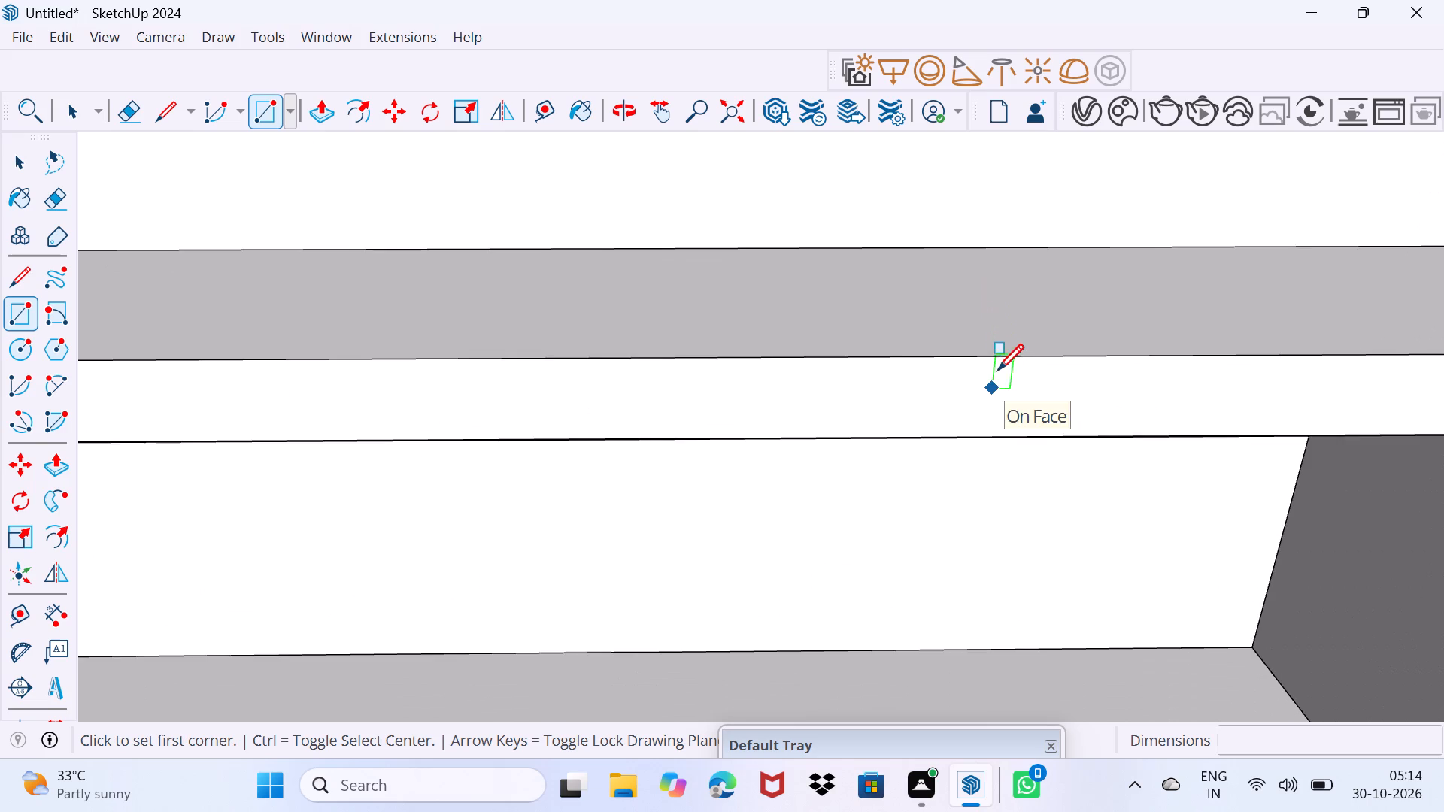
{"action": "left_click", "coordinate": [1001, 354]}
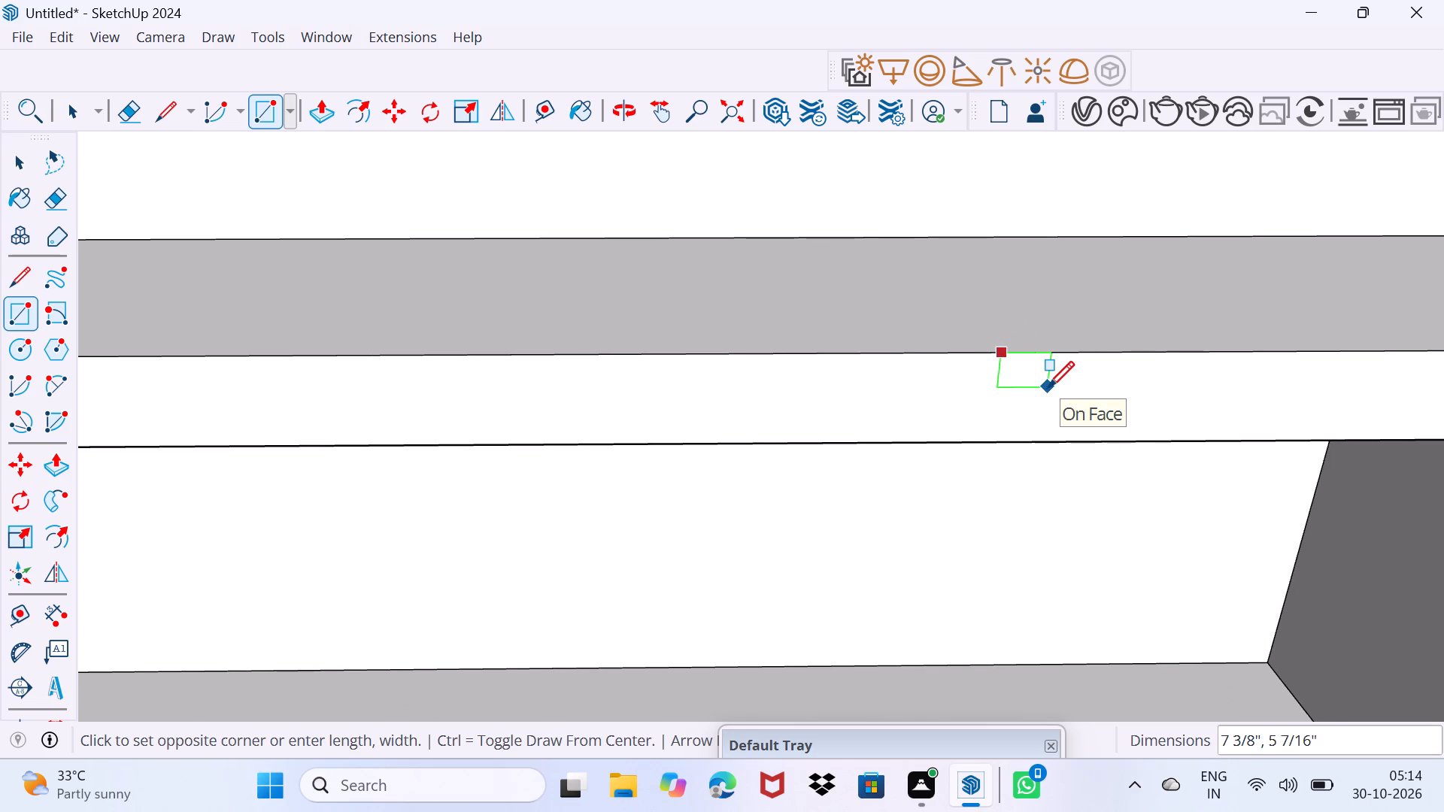
{"action": "left_click", "coordinate": [1048, 387]}
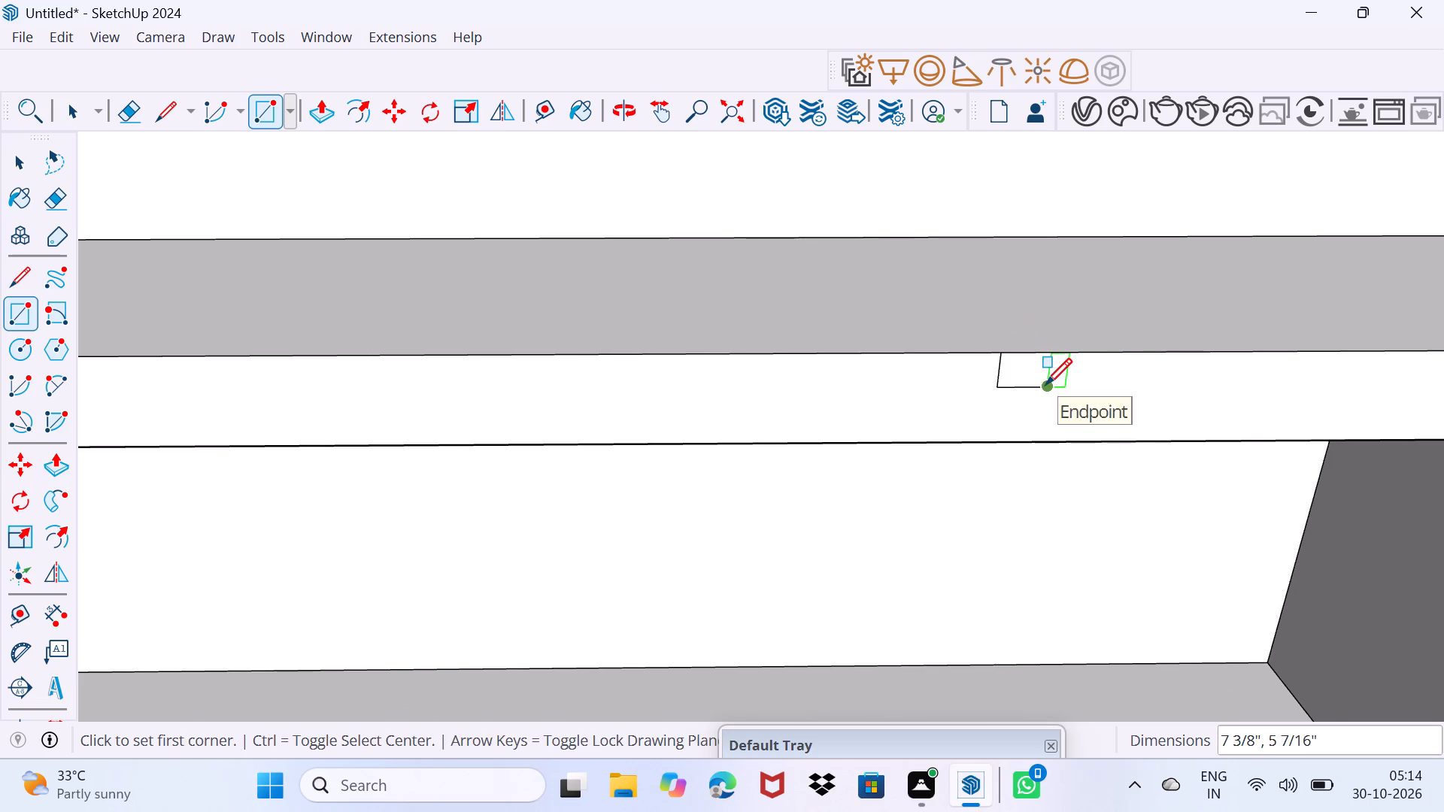
{"action": "key", "text": "space"}
Copy the rectangle's outline about 5' 7 5/16" toward the bay along the frame's upper edge, dividing the distance into four equal spaces.
{"action": "middle_click_drag", "start_coordinate": [983, 395], "coordinate": [960, 384]}
{"action": "left_click", "coordinate": [990, 375]}
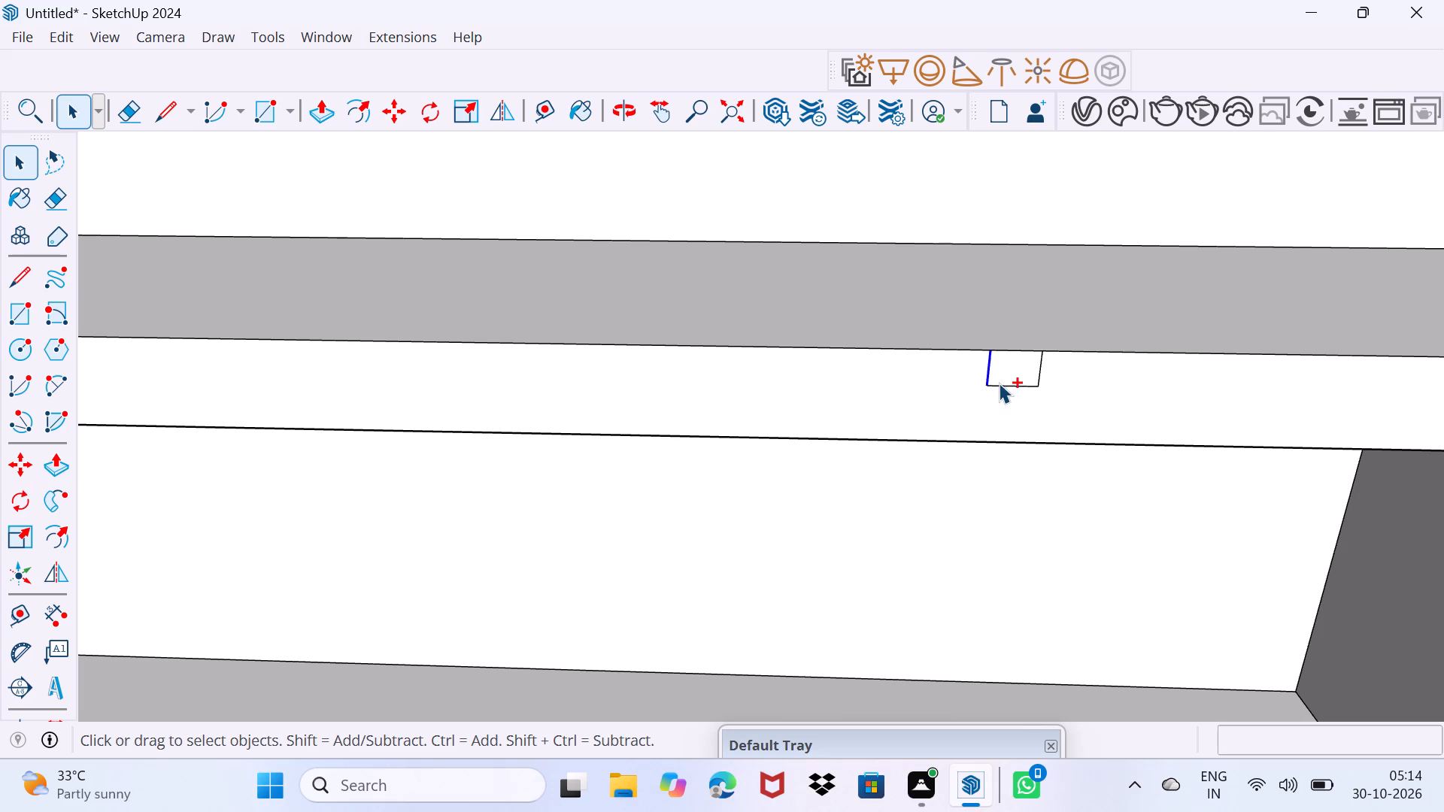
{"action": "left_click", "coordinate": [999, 389], "text": "ctrl"}
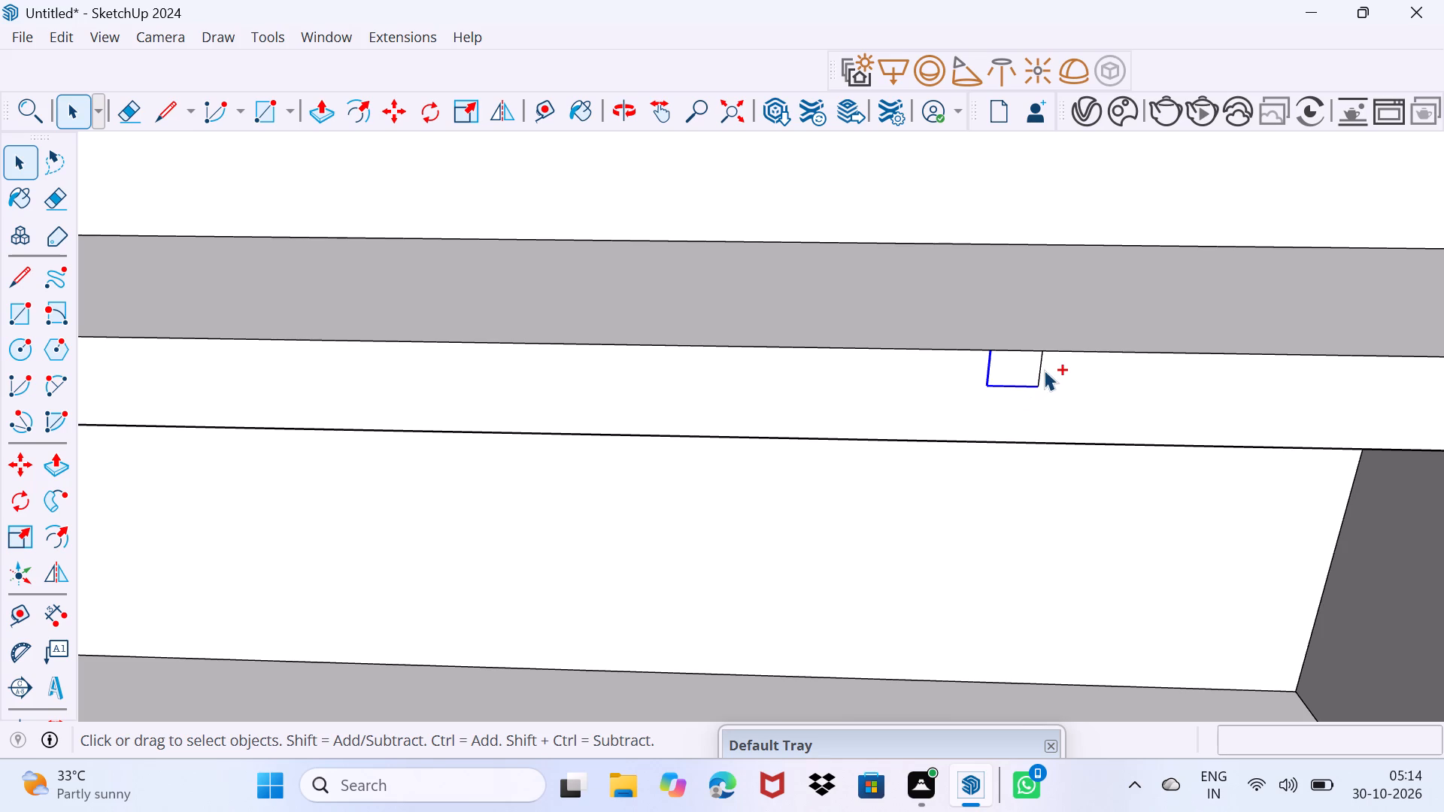
{"action": "left_click", "coordinate": [1038, 368], "text": "ctrl"}
{"action": "left_click", "coordinate": [1024, 348], "text": "ctrl"}
{"action": "key", "text": "m"}
{"action": "left_click", "coordinate": [1035, 392]}
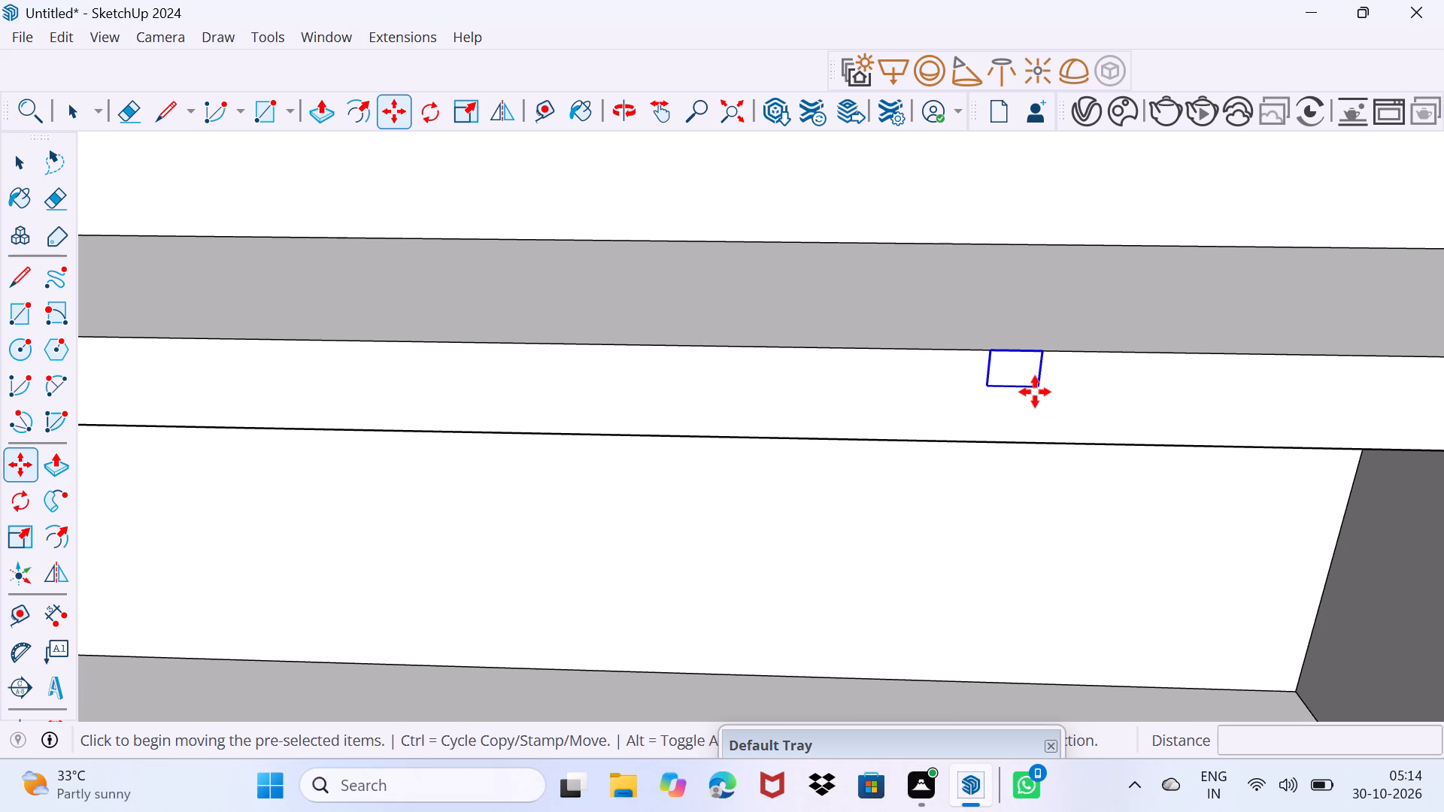
{"action": "scroll", "coordinate": [1200, 387], "scroll_direction": "down", "scroll_amount": 5}
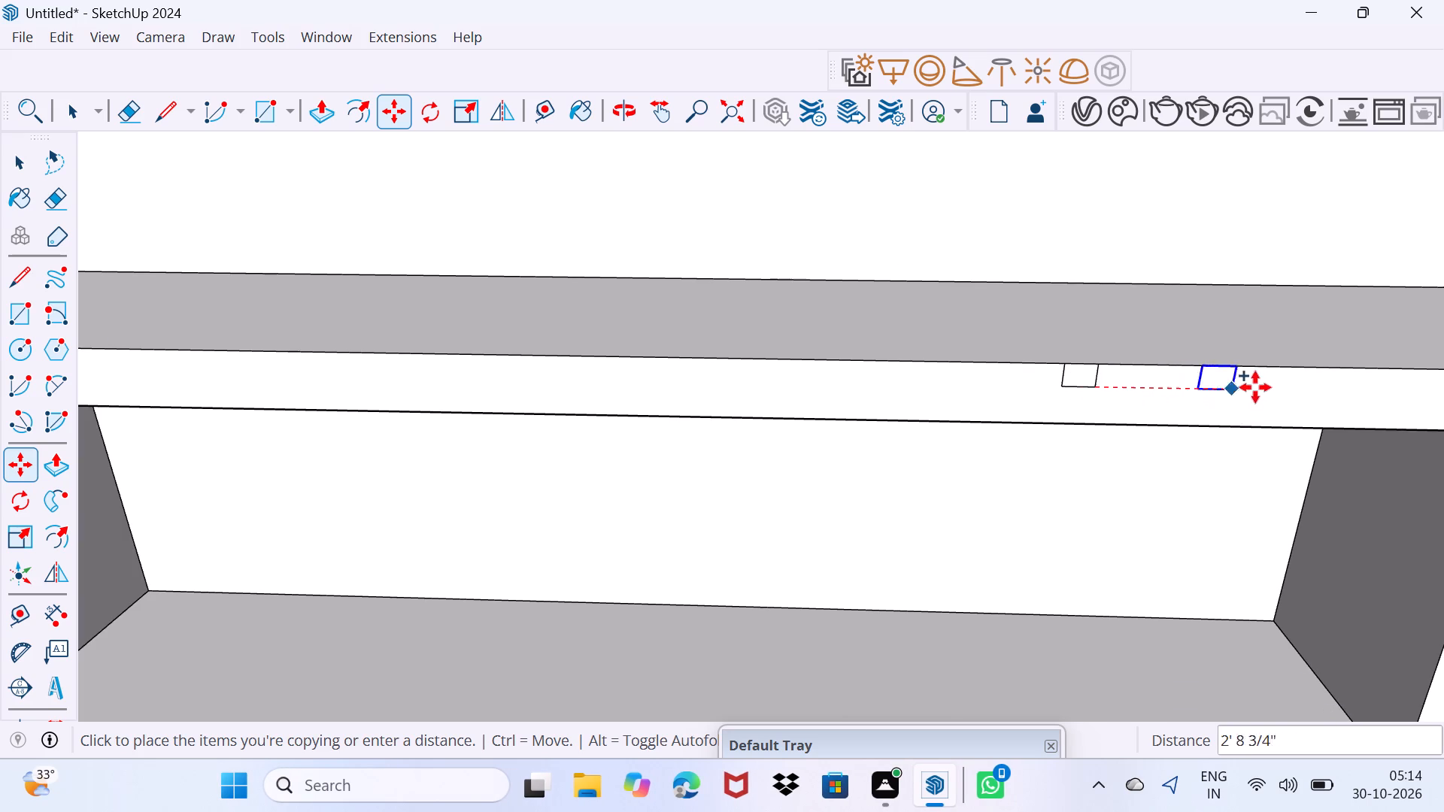
{"action": "scroll", "coordinate": [1294, 385], "scroll_direction": "down", "scroll_amount": 3}
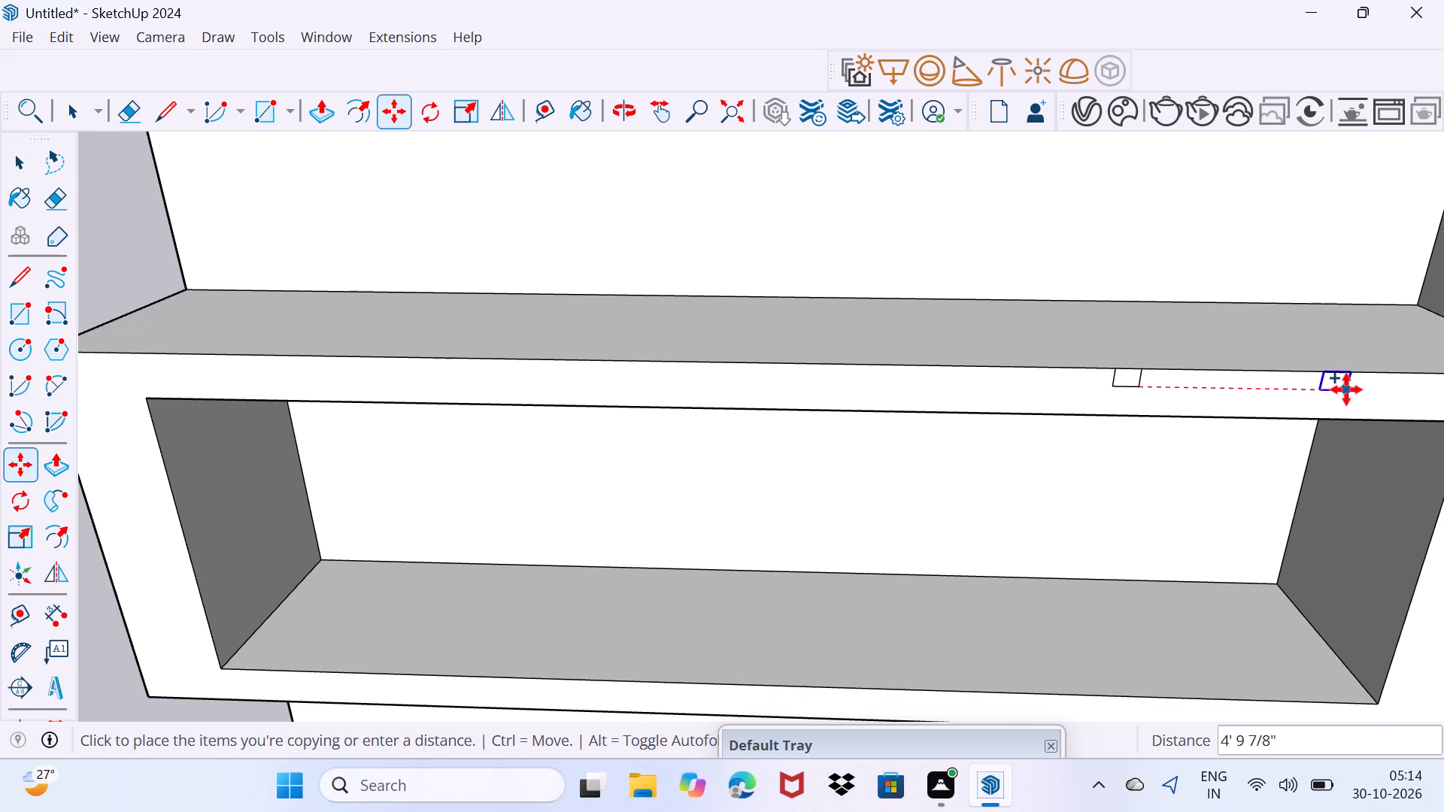
{"action": "middle_click_drag", "start_coordinate": [1345, 389], "coordinate": [1173, 392], "text": "shift"}
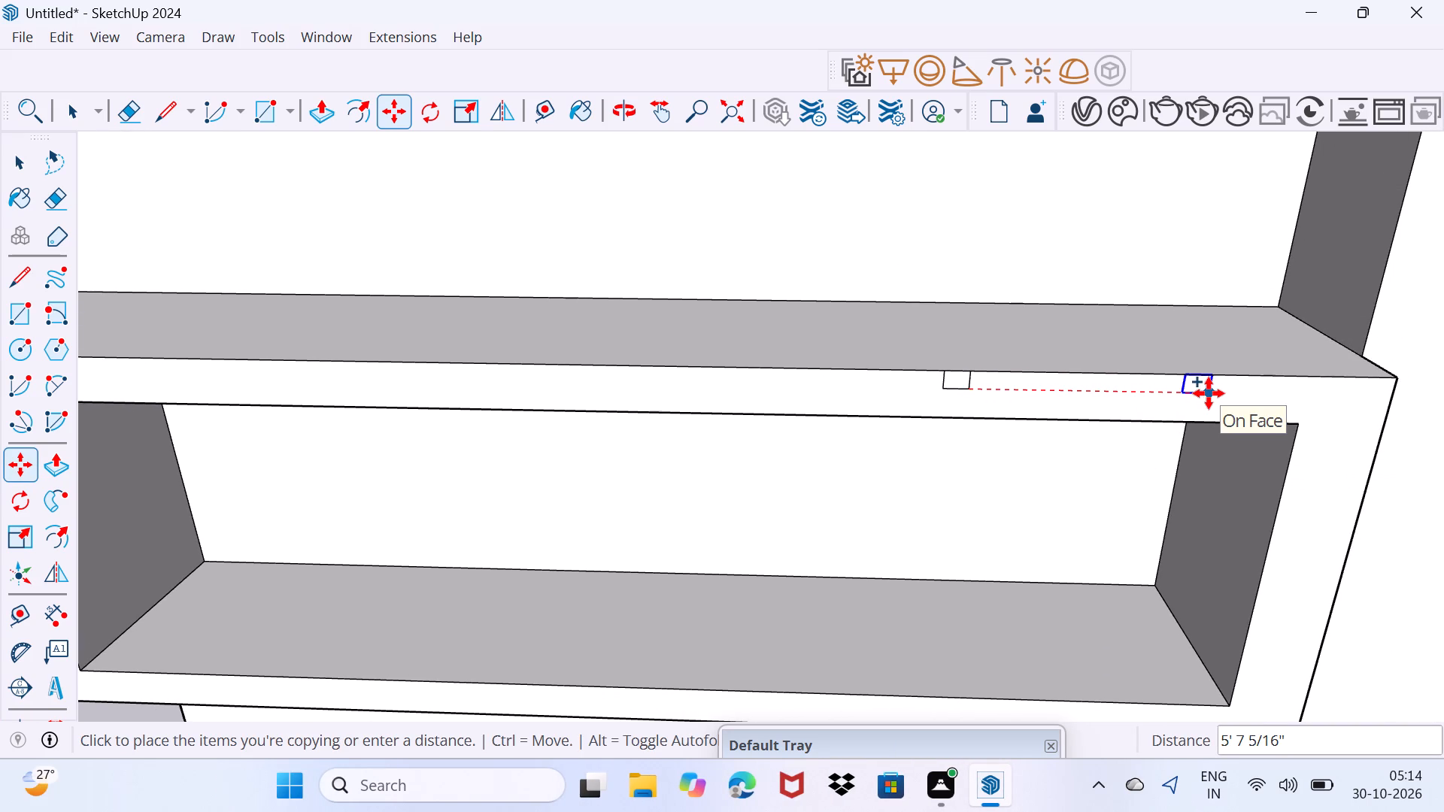
{"action": "left_click", "coordinate": [1209, 393]}
{"action": "key", "text": "slash"}
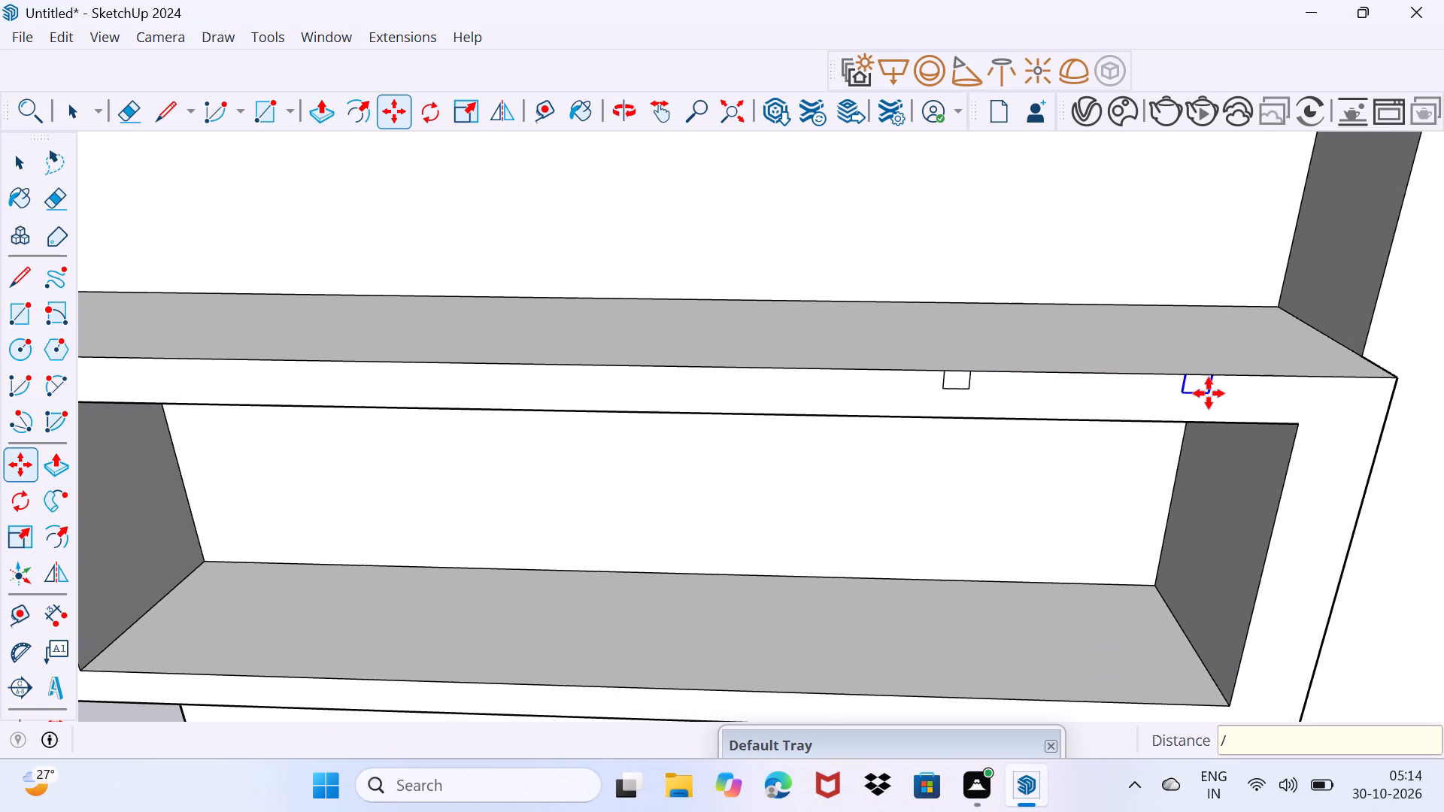
{"action": "key", "text": "4"}
{"action": "key", "text": "Return"}
{"action": "key", "text": "space"}
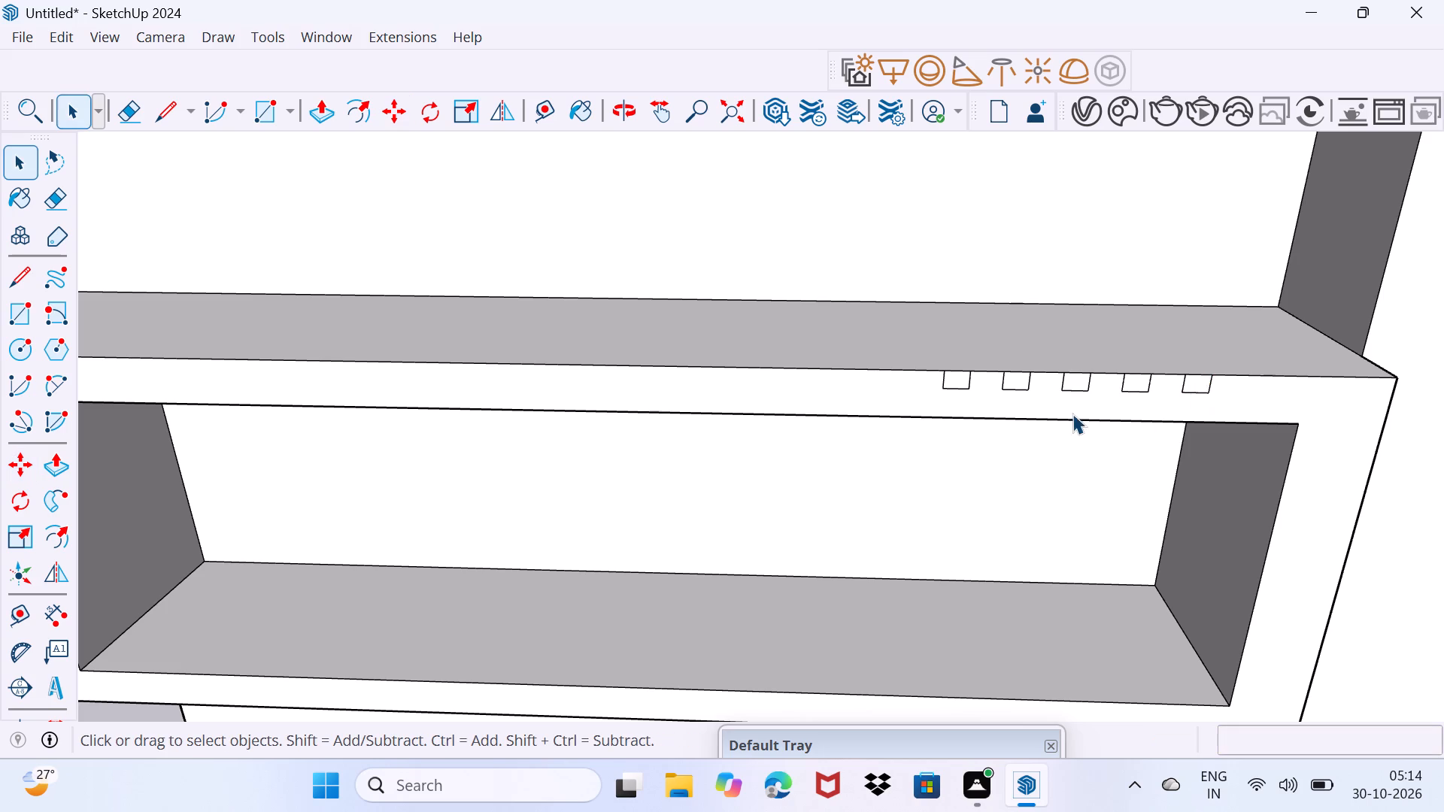
Pull the original small rectangle, farthest from the bay, 5" out from the frame's front face.
{"action": "scroll", "coordinate": [1072, 414], "scroll_direction": "down", "scroll_amount": 4}
{"action": "left_click", "coordinate": [991, 389]}
{"action": "scroll", "coordinate": [991, 392], "scroll_direction": "up", "scroll_amount": 9}
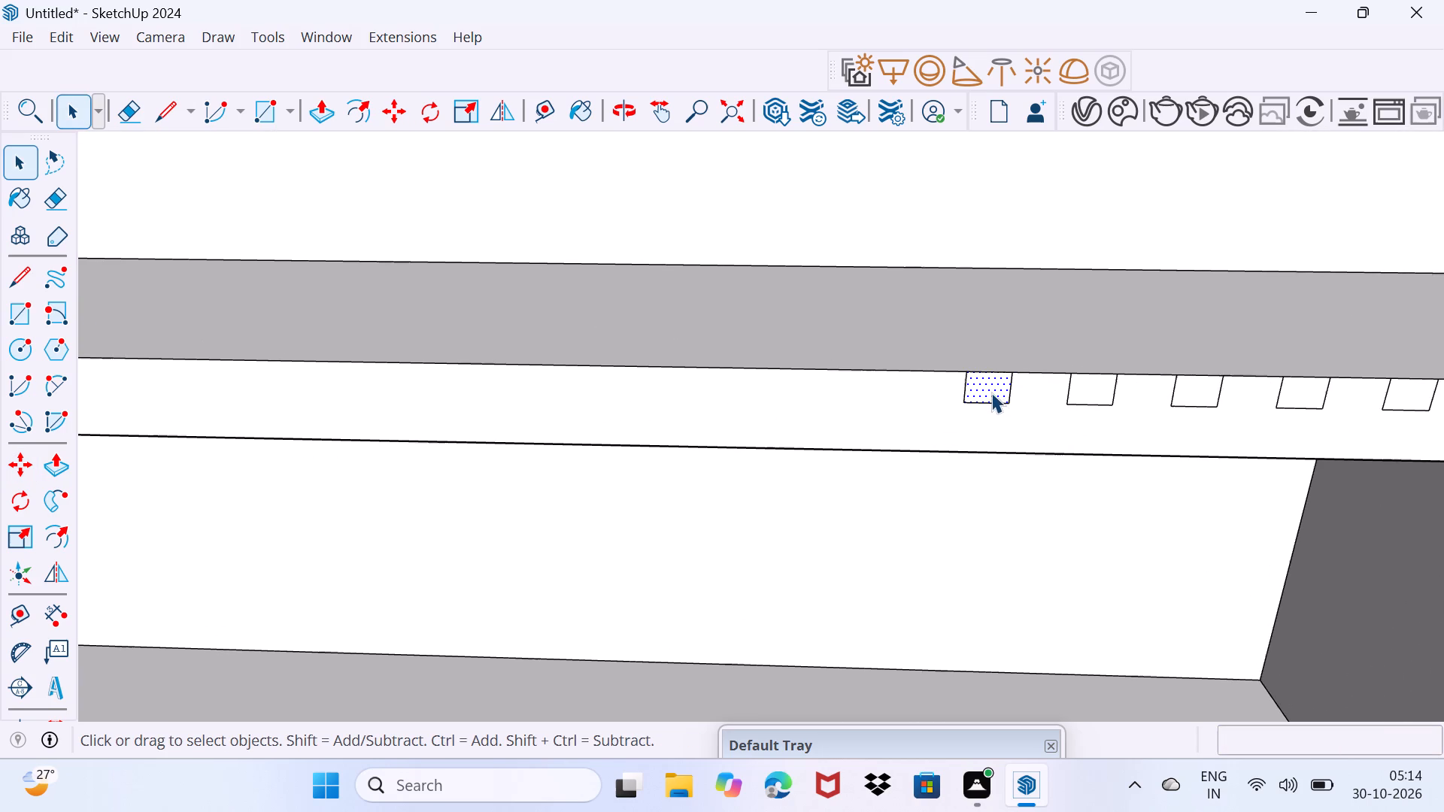
{"action": "key", "text": "p"}
{"action": "left_click", "coordinate": [991, 392]}
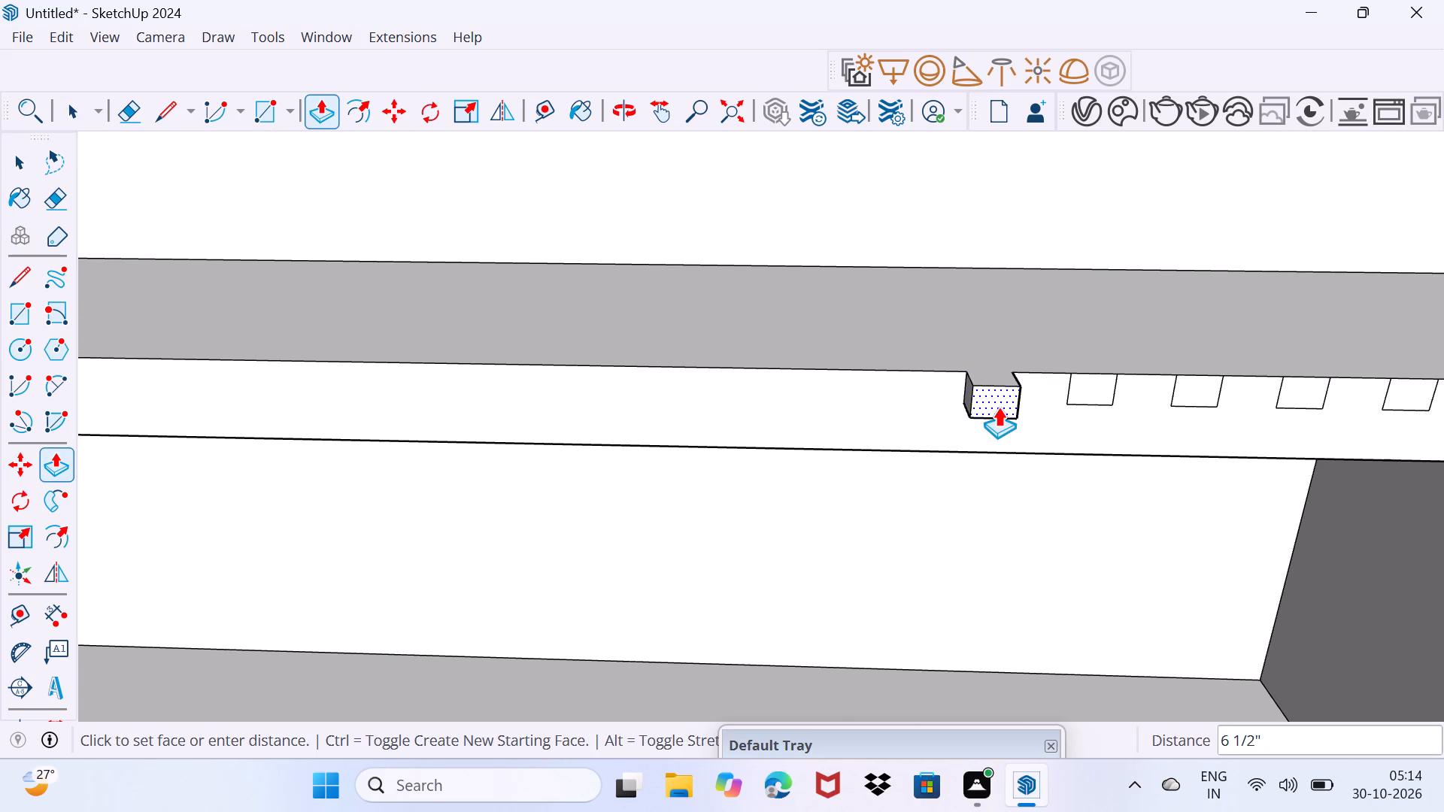
{"action": "type", "text": "5\""}
{"action": "key", "text": "Return"}
Repeat the 5" outward pull on the four copied rectangles along the frame's upper edge.
{"action": "double_click", "coordinate": [1091, 383]}
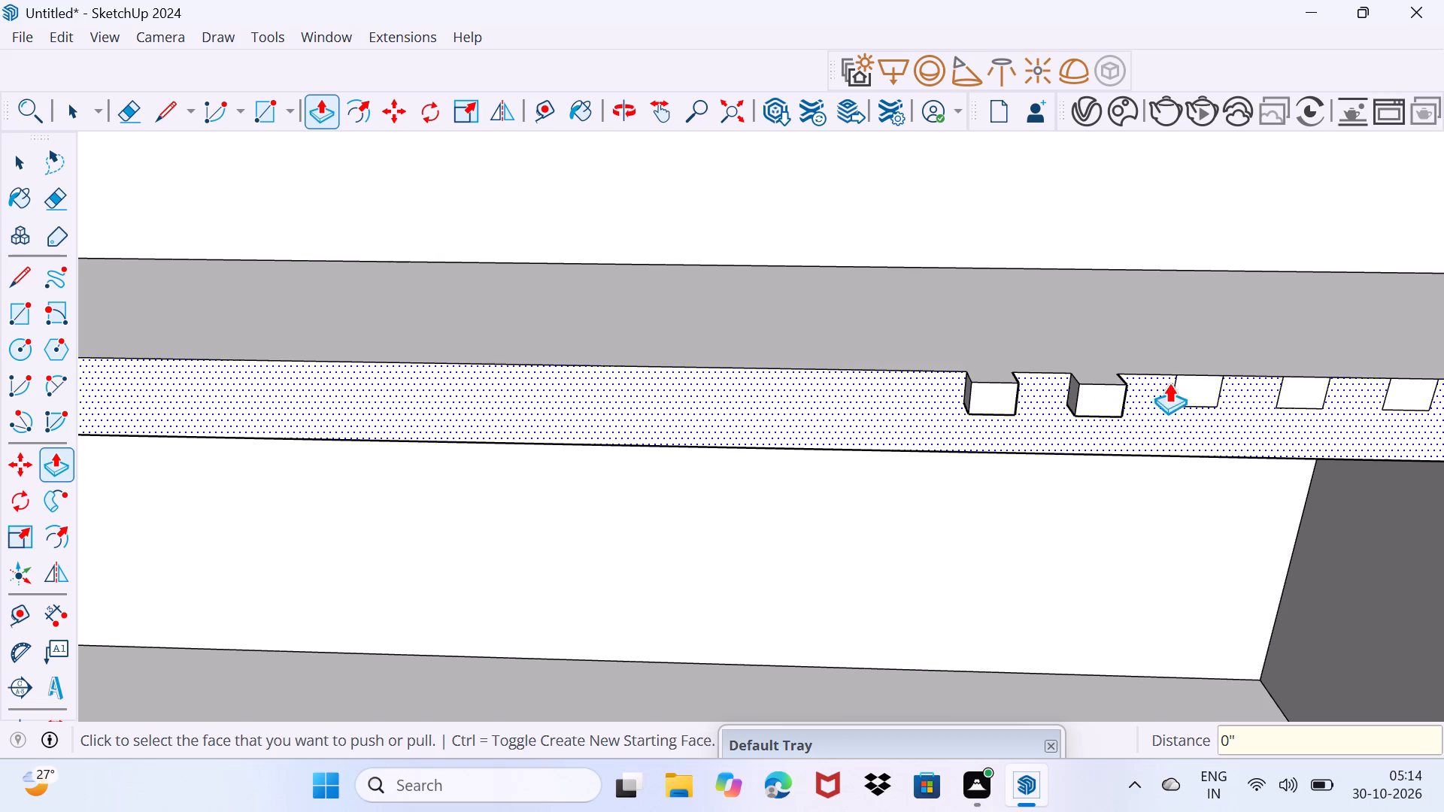
{"action": "double_click", "coordinate": [1197, 377]}
{"action": "double_click", "coordinate": [1301, 378]}
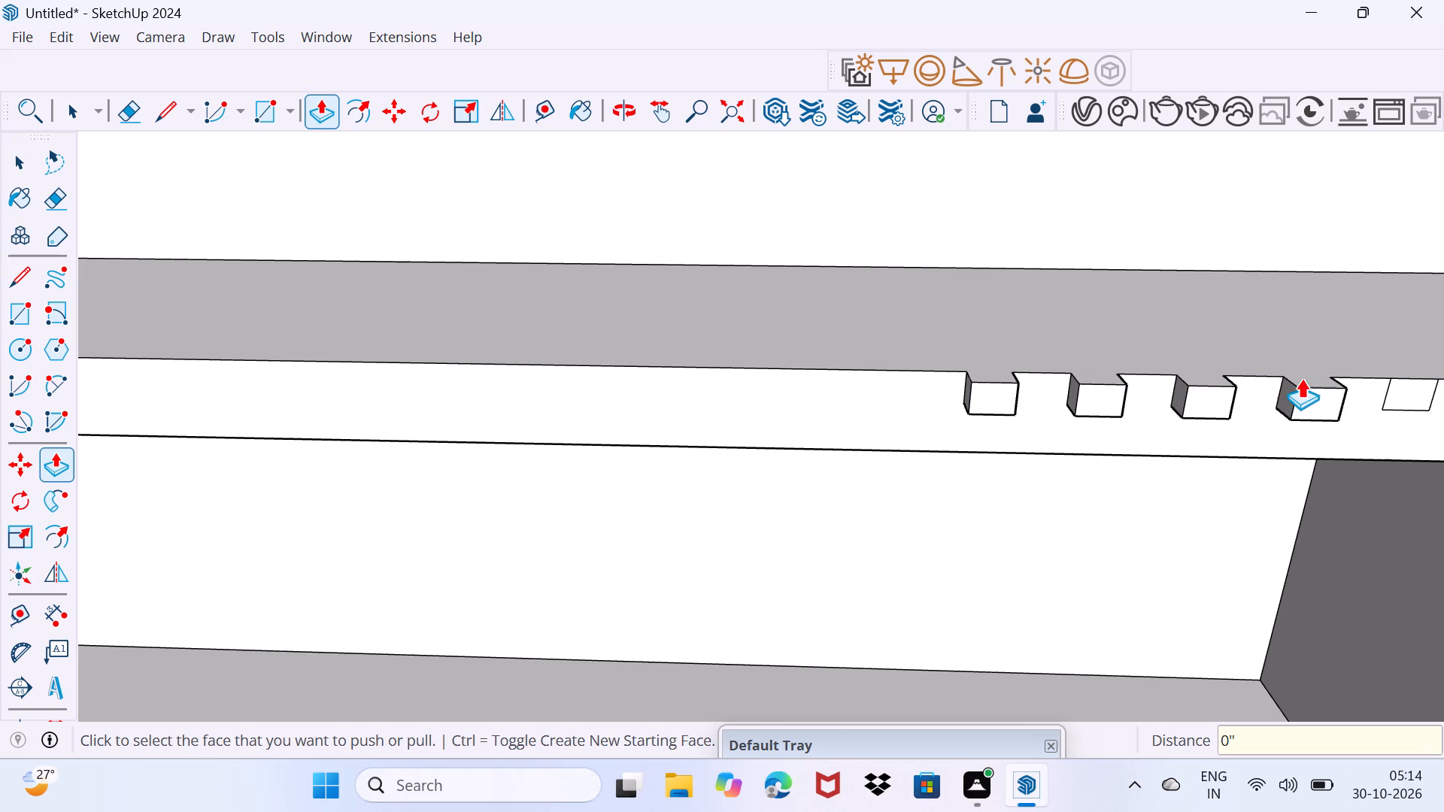
{"action": "double_click", "coordinate": [1407, 389]}
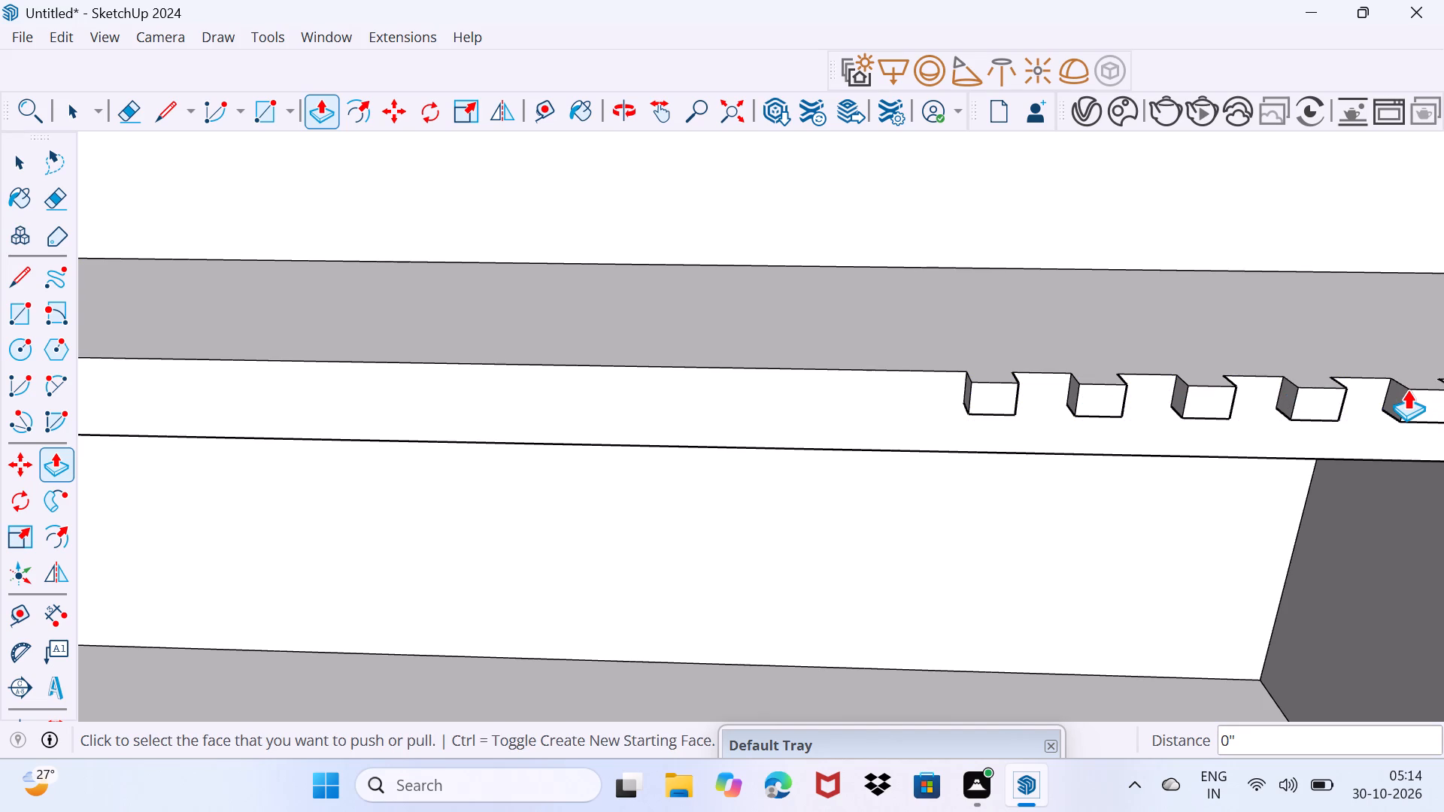
{"action": "key", "text": "space"}
{"action": "scroll", "coordinate": [1254, 362], "scroll_direction": "down", "scroll_amount": 7}
{"action": "middle_click_drag", "start_coordinate": [1201, 389], "coordinate": [1178, 401]}
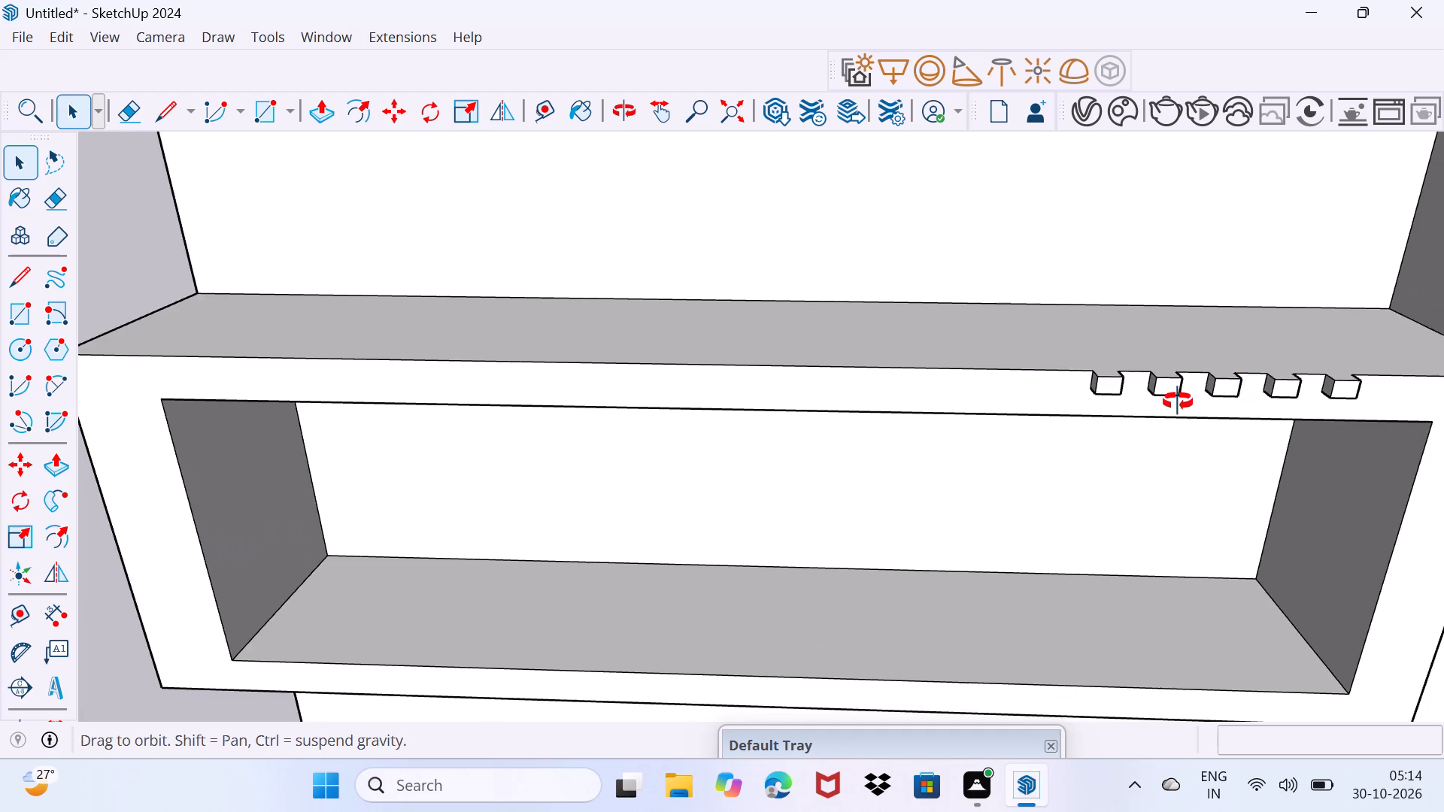
Draw a line about 6' 2 11/16" along the frame's upper edge behind the five blocks, from the first block to the last.
{"action": "middle_click_drag", "start_coordinate": [1178, 401], "coordinate": [890, 459]}
{"action": "middle_click_drag", "start_coordinate": [994, 534], "coordinate": [934, 509], "text": "shift"}
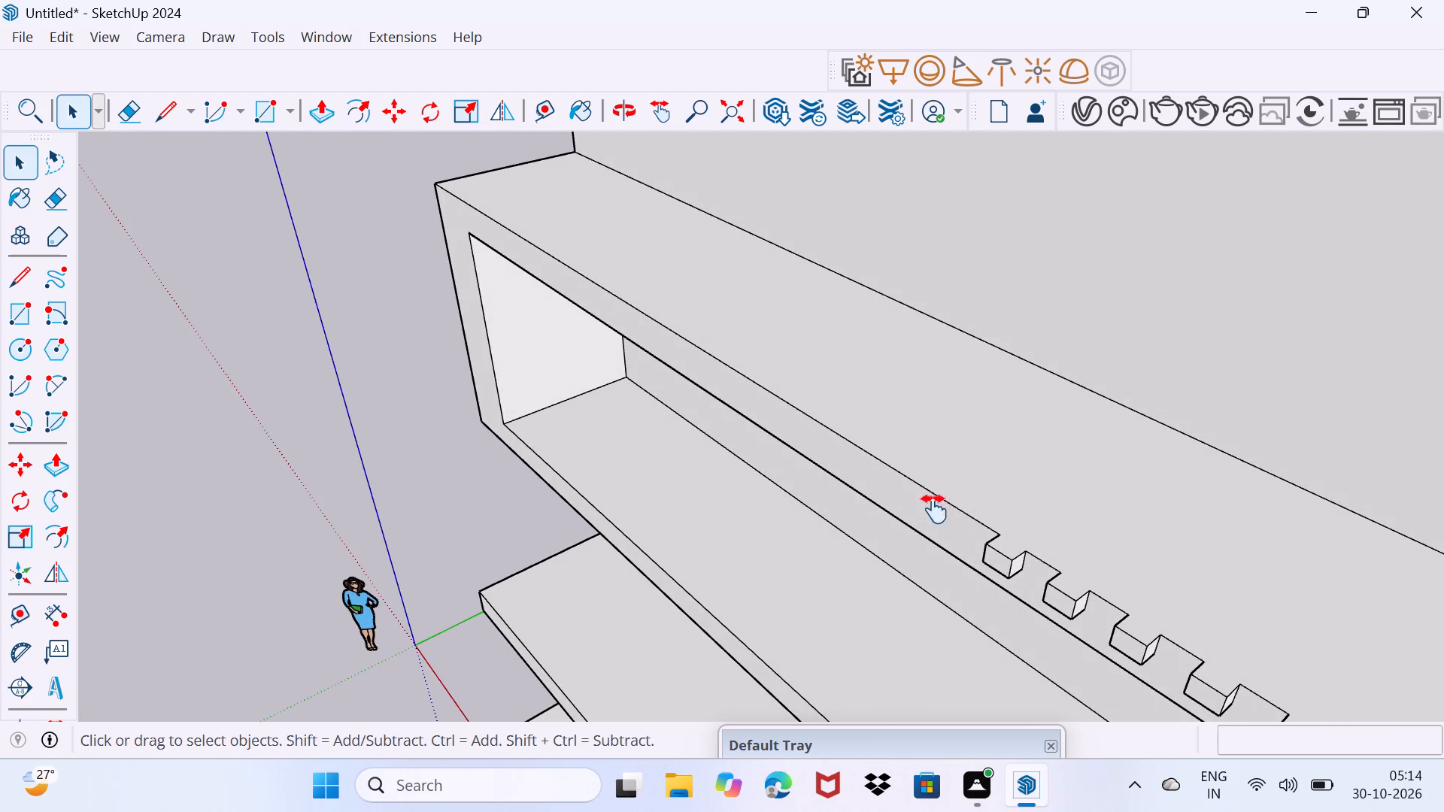
{"action": "middle_click_drag", "start_coordinate": [934, 509], "coordinate": [654, 397], "text": "shift"}
{"action": "middle_click_drag", "start_coordinate": [679, 437], "coordinate": [609, 510]}
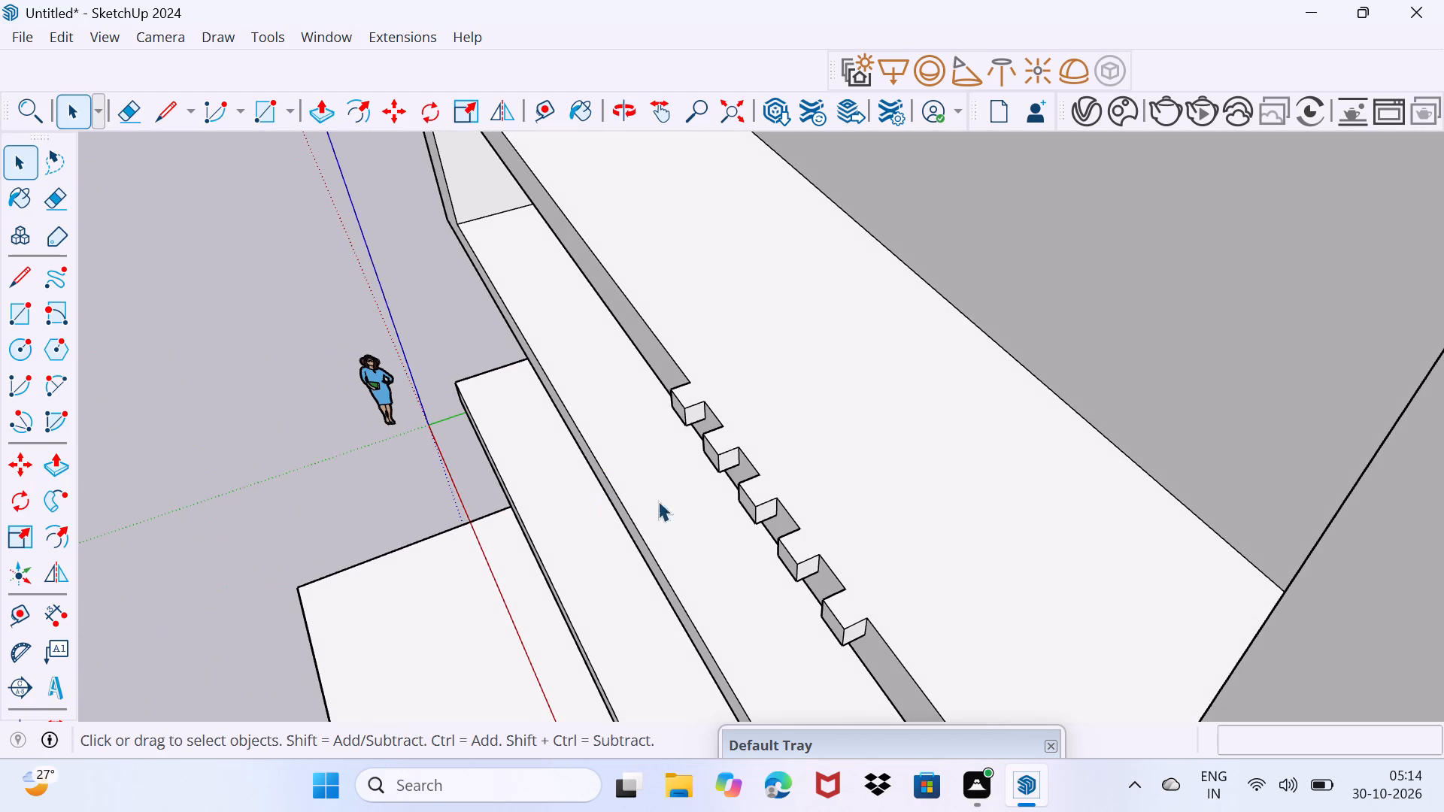
{"action": "key", "text": "l"}
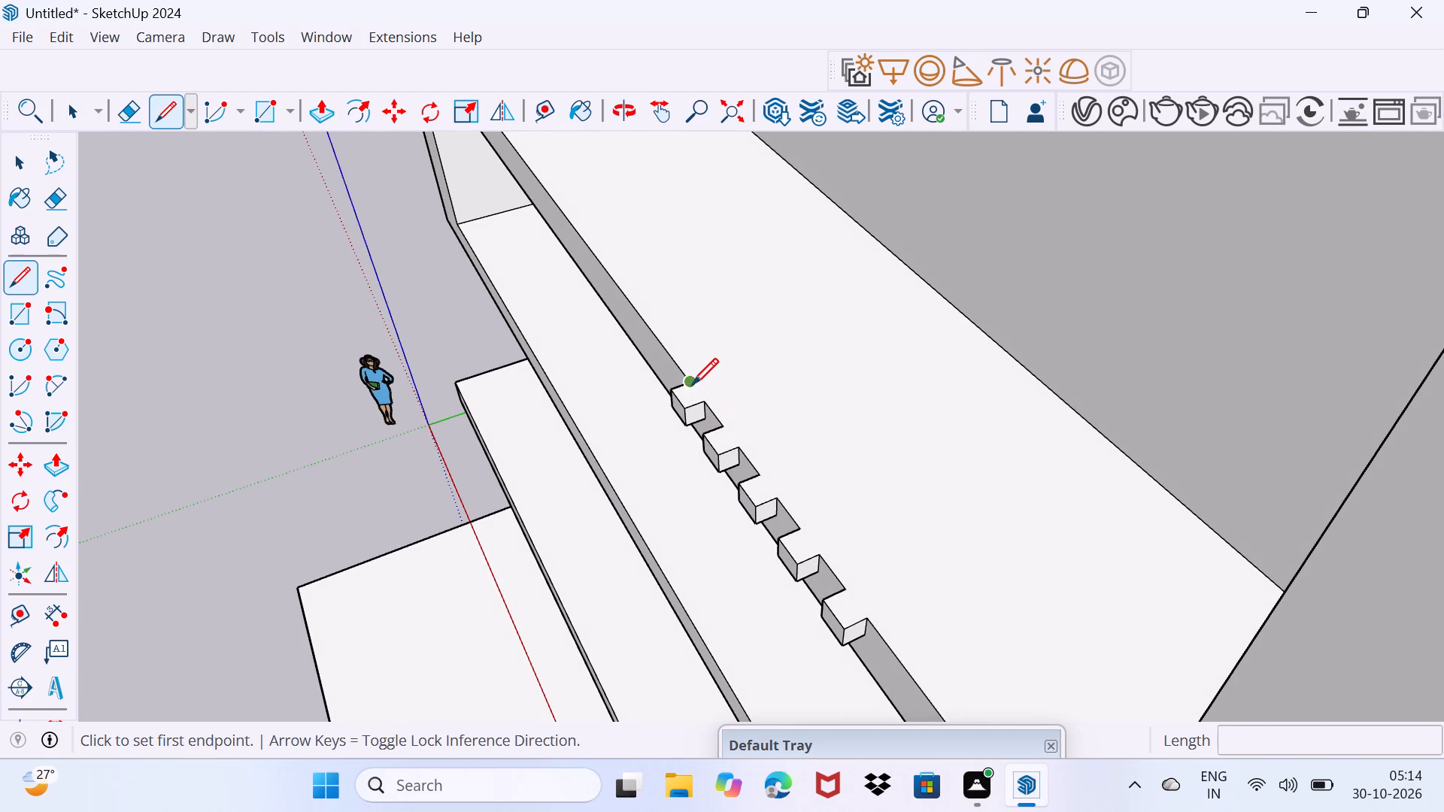
{"action": "left_click", "coordinate": [692, 384]}
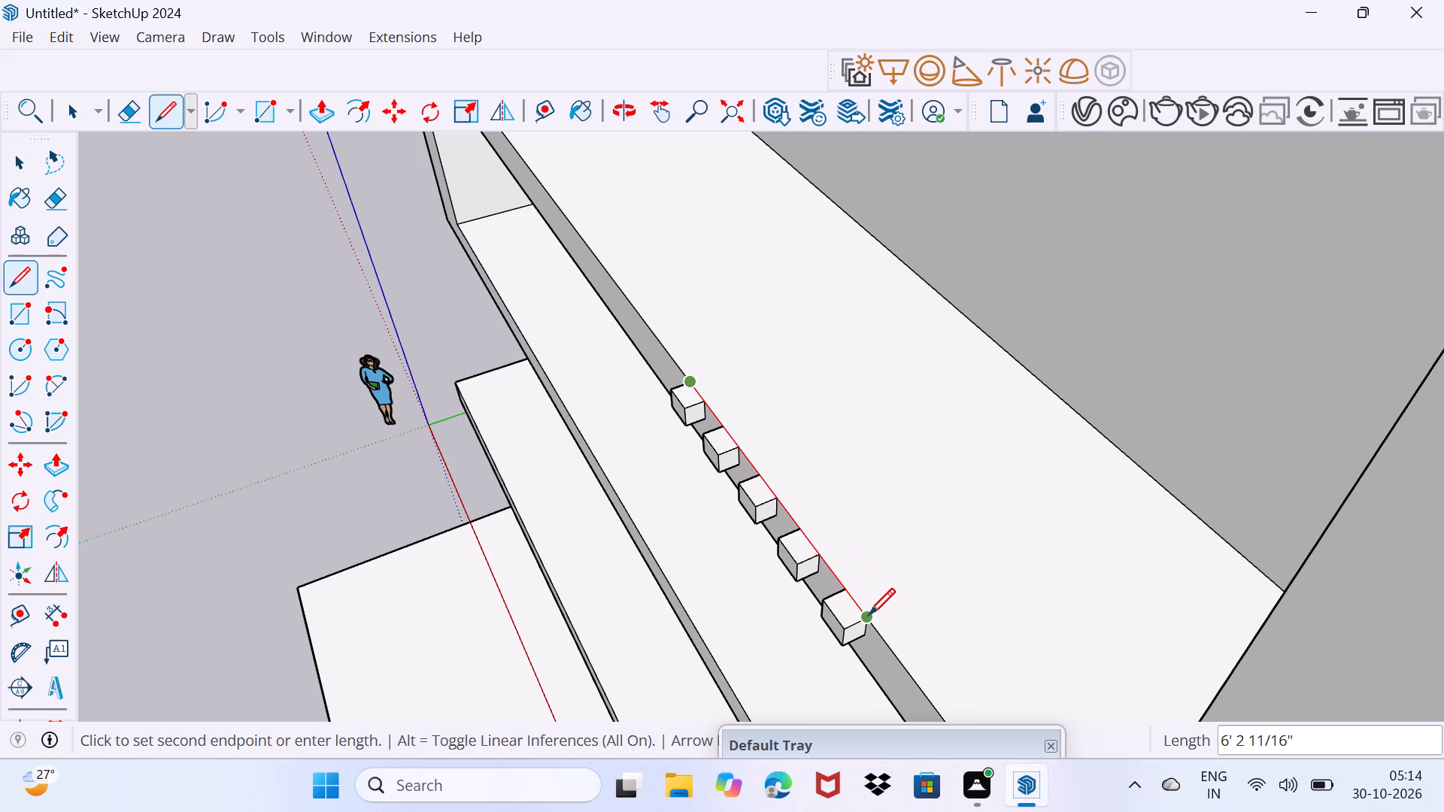
{"action": "left_click", "coordinate": [869, 615]}
{"action": "key", "text": "space"}
Pull the building's roof face up about 2' 1 1/8".
{"action": "scroll", "coordinate": [815, 595], "scroll_direction": "down", "scroll_amount": 3}
{"action": "scroll", "coordinate": [714, 491], "scroll_direction": "down", "scroll_amount": 6}
{"action": "middle_click_drag", "start_coordinate": [716, 492], "coordinate": [829, 471]}
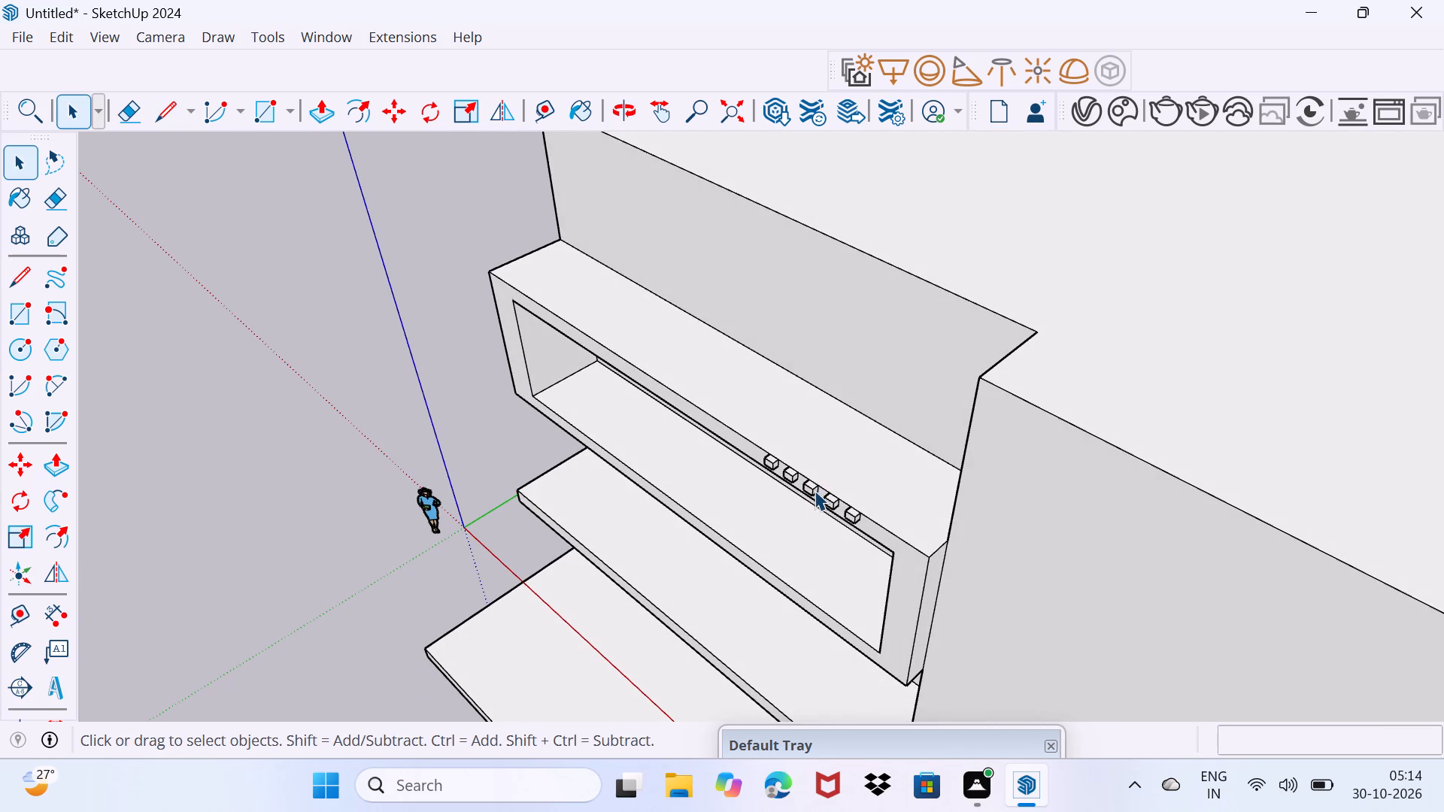
{"action": "middle_click_drag", "start_coordinate": [854, 337], "coordinate": [974, 314]}
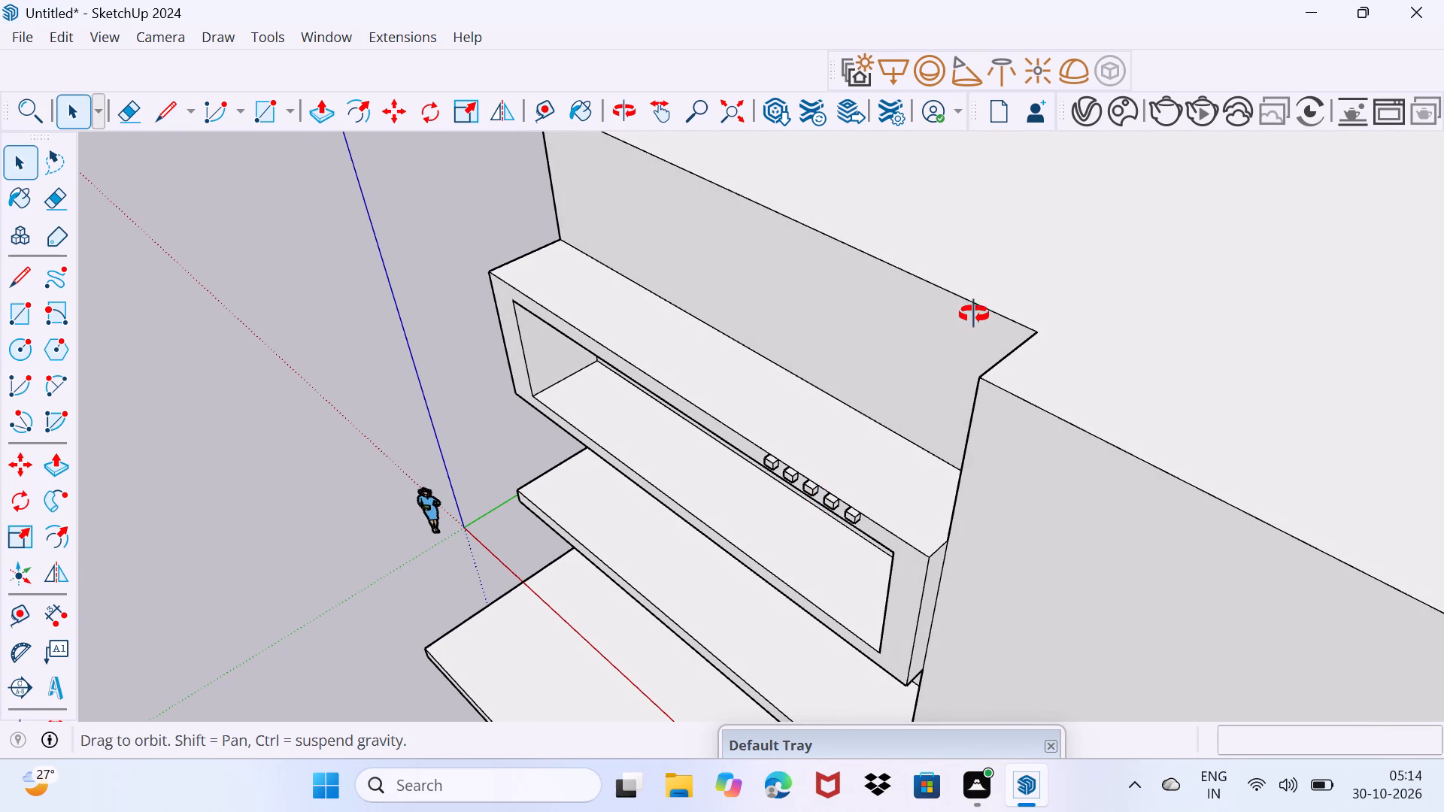
{"action": "middle_click_drag", "start_coordinate": [974, 314], "coordinate": [1027, 453]}
{"action": "middle_click_drag", "start_coordinate": [1025, 449], "coordinate": [1060, 414]}
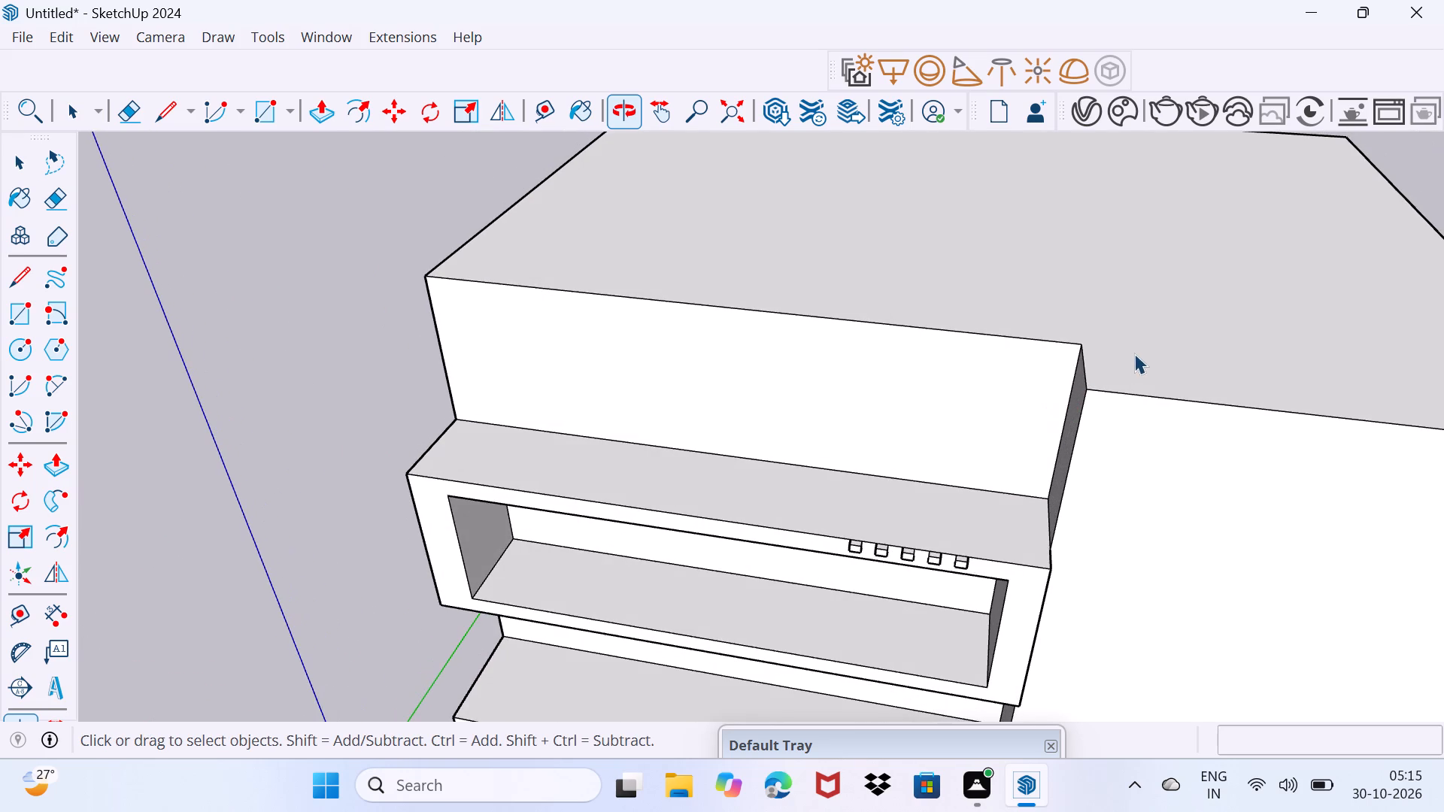
{"action": "left_click", "coordinate": [1136, 352]}
{"action": "key", "text": "p"}
{"action": "left_click", "coordinate": [1138, 353]}
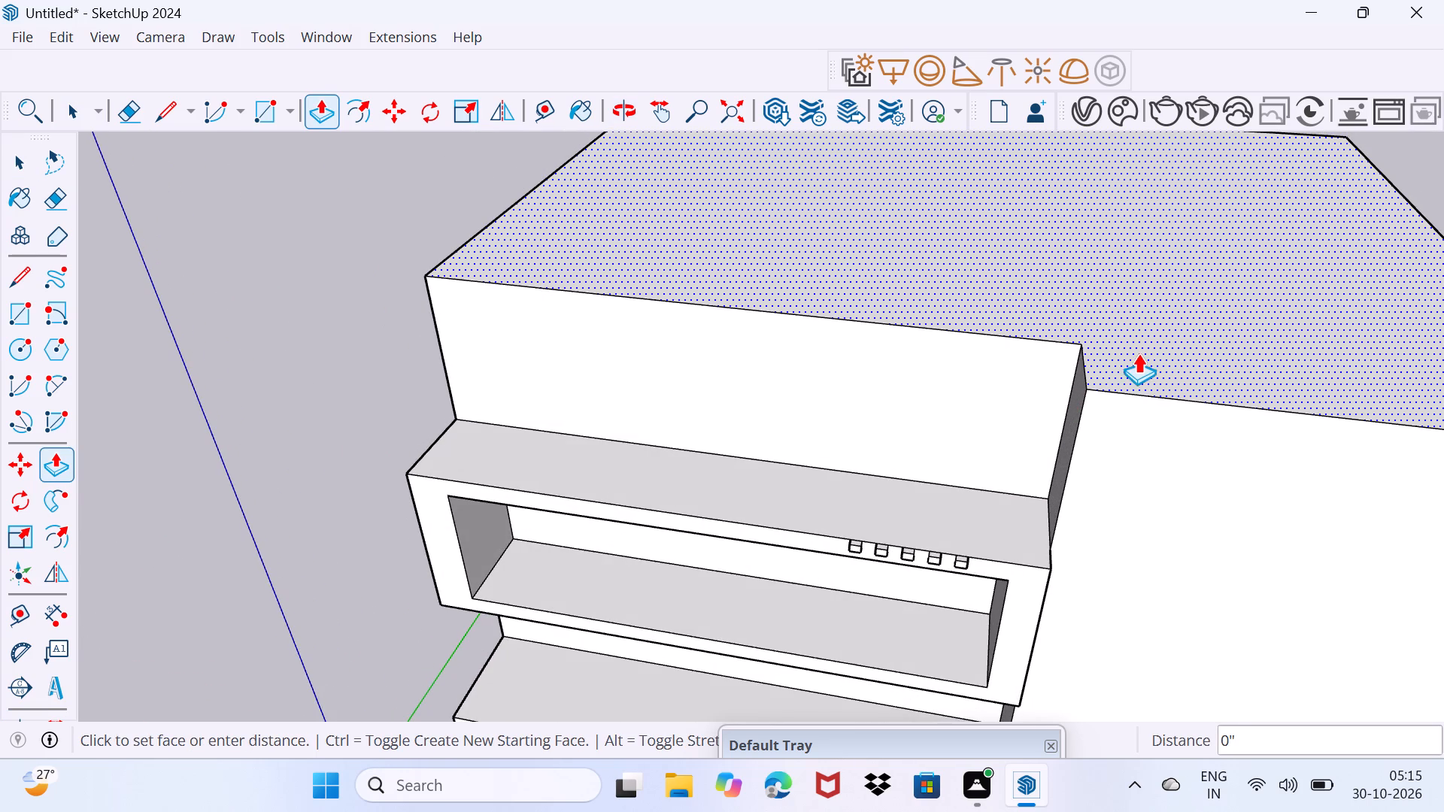
{"action": "left_click", "coordinate": [1145, 315]}
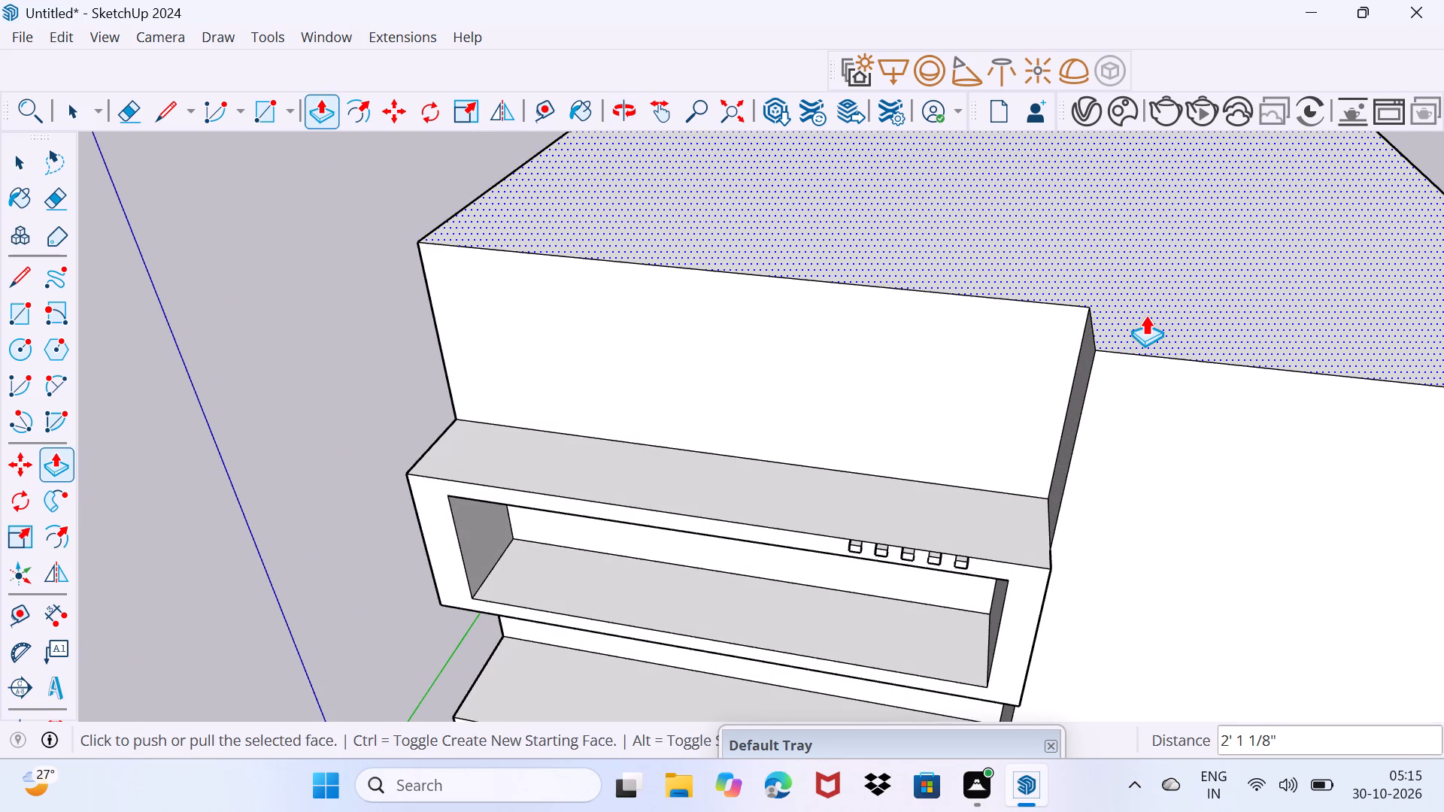
{"action": "key", "text": "space"}
Copy the roof's front edge above the projecting frame 2' down the wall to mark a band.
{"action": "left_click_drag", "start_coordinate": [941, 389], "coordinate": [956, 335]}
{"action": "middle_click_drag", "start_coordinate": [687, 294], "coordinate": [877, 220]}
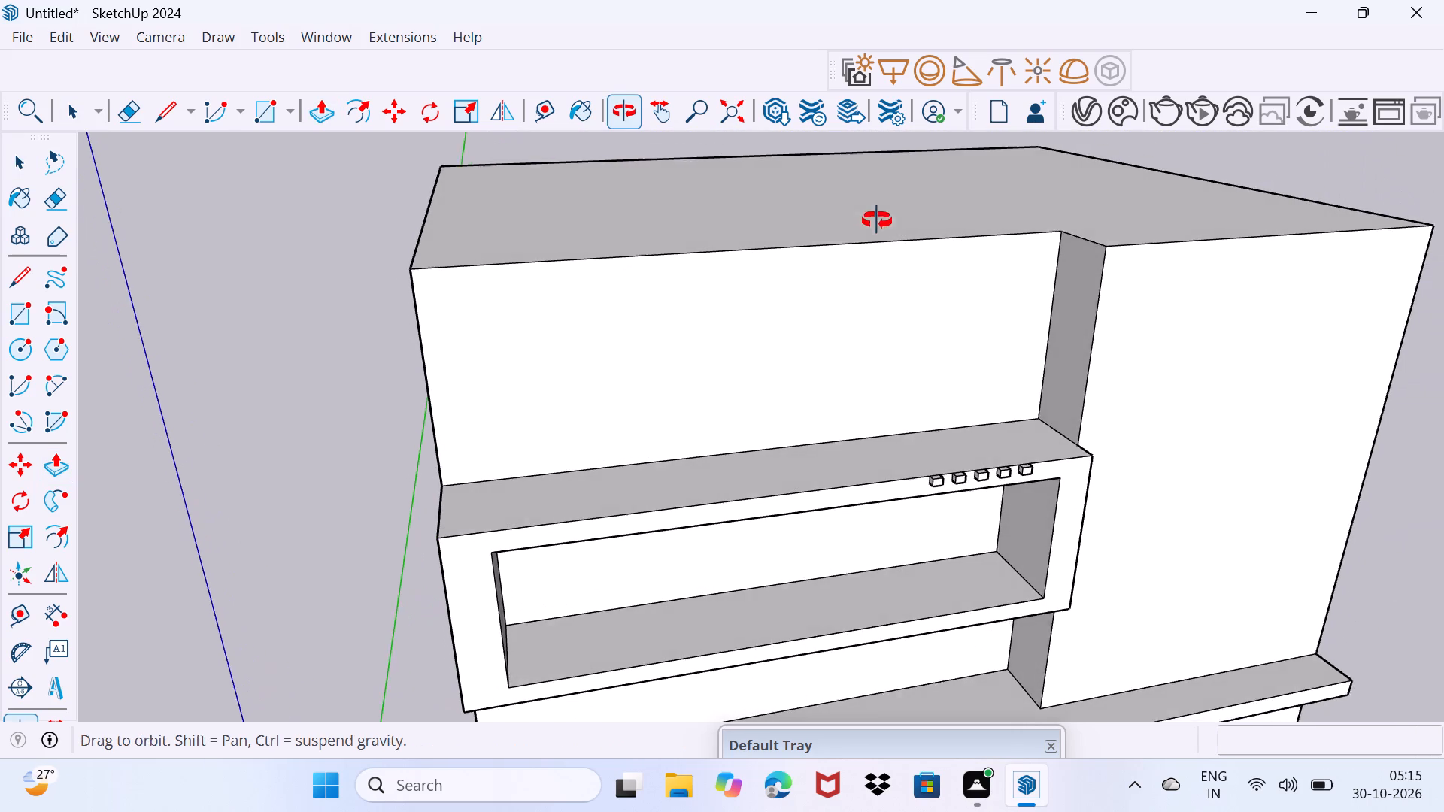
{"action": "middle_click_drag", "start_coordinate": [877, 220], "coordinate": [862, 219]}
{"action": "left_click", "coordinate": [585, 261]}
{"action": "type", "text": ",m"}
{"action": "left_click", "coordinate": [414, 269]}
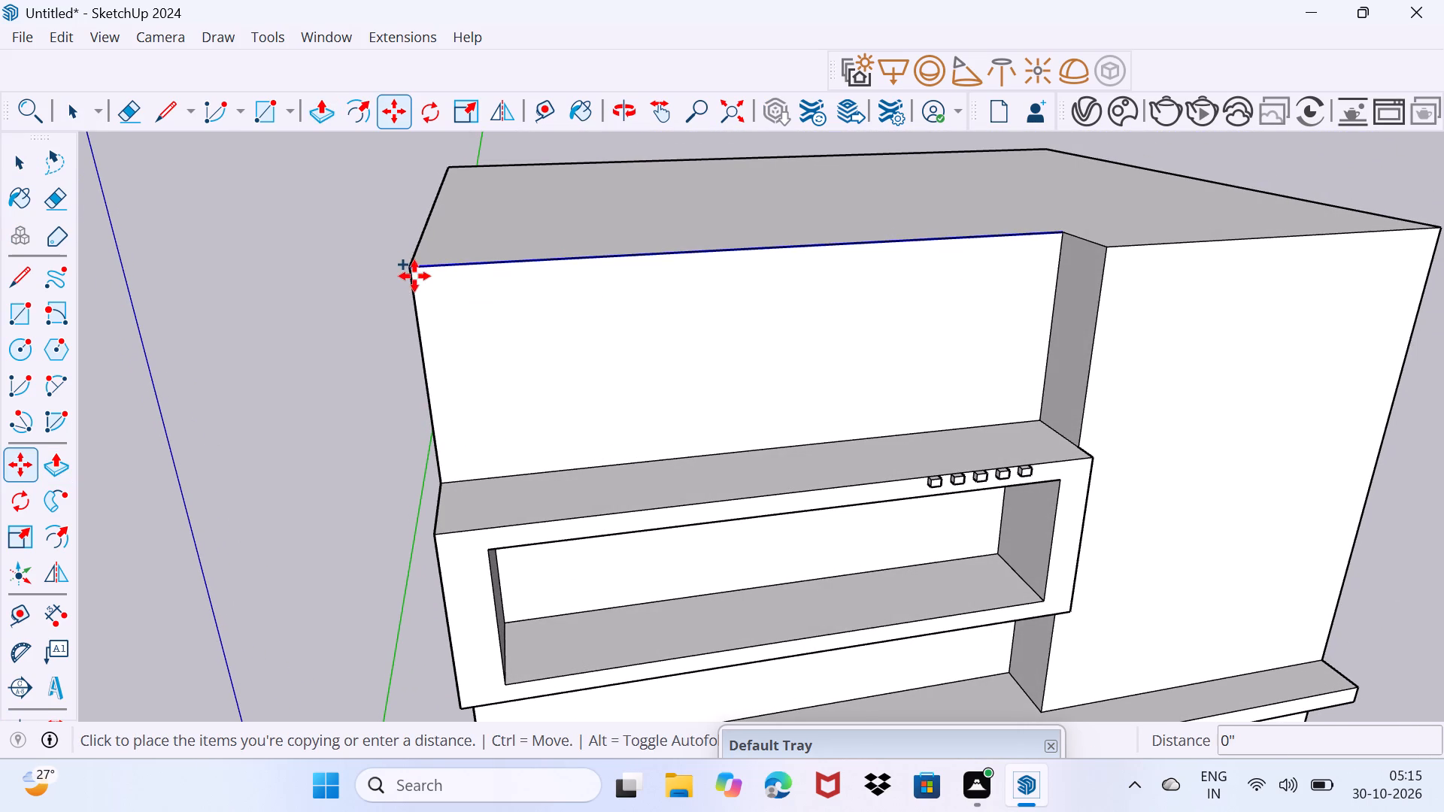
{"action": "type", "text": "2'"}
{"action": "key", "text": "Return"}
{"action": "key", "text": "space"}
{"action": "left_click_drag", "start_coordinate": [454, 318], "coordinate": [536, 294]}
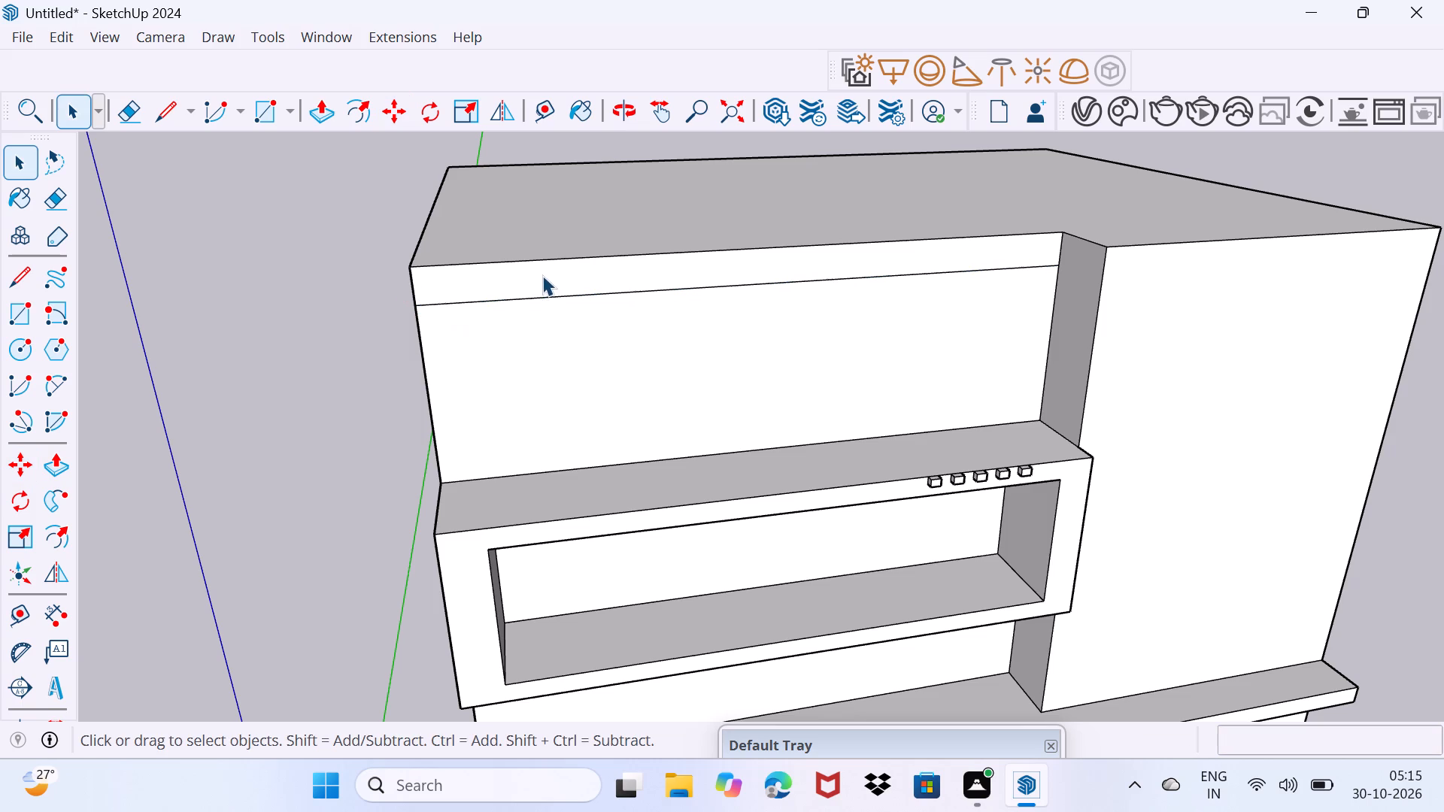
Pull the 2' band under the roof edge out flush with the bay's front face.
{"action": "left_click", "coordinate": [502, 278]}
{"action": "key", "text": "p"}
{"action": "left_click", "coordinate": [502, 279]}
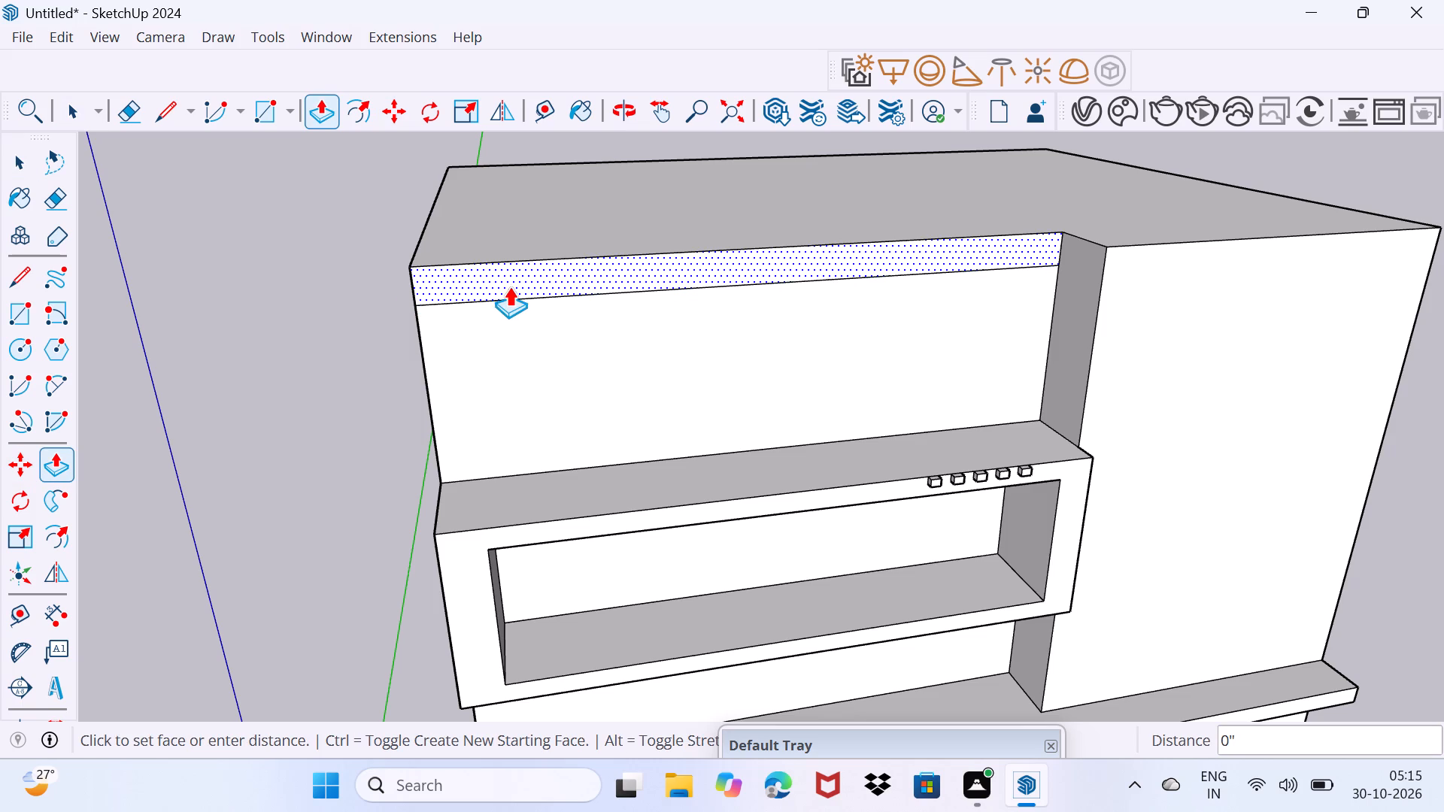
{"action": "left_click", "coordinate": [1115, 262]}
{"action": "key", "text": "space"}
{"action": "left_click_drag", "start_coordinate": [1054, 323], "coordinate": [1056, 323]}
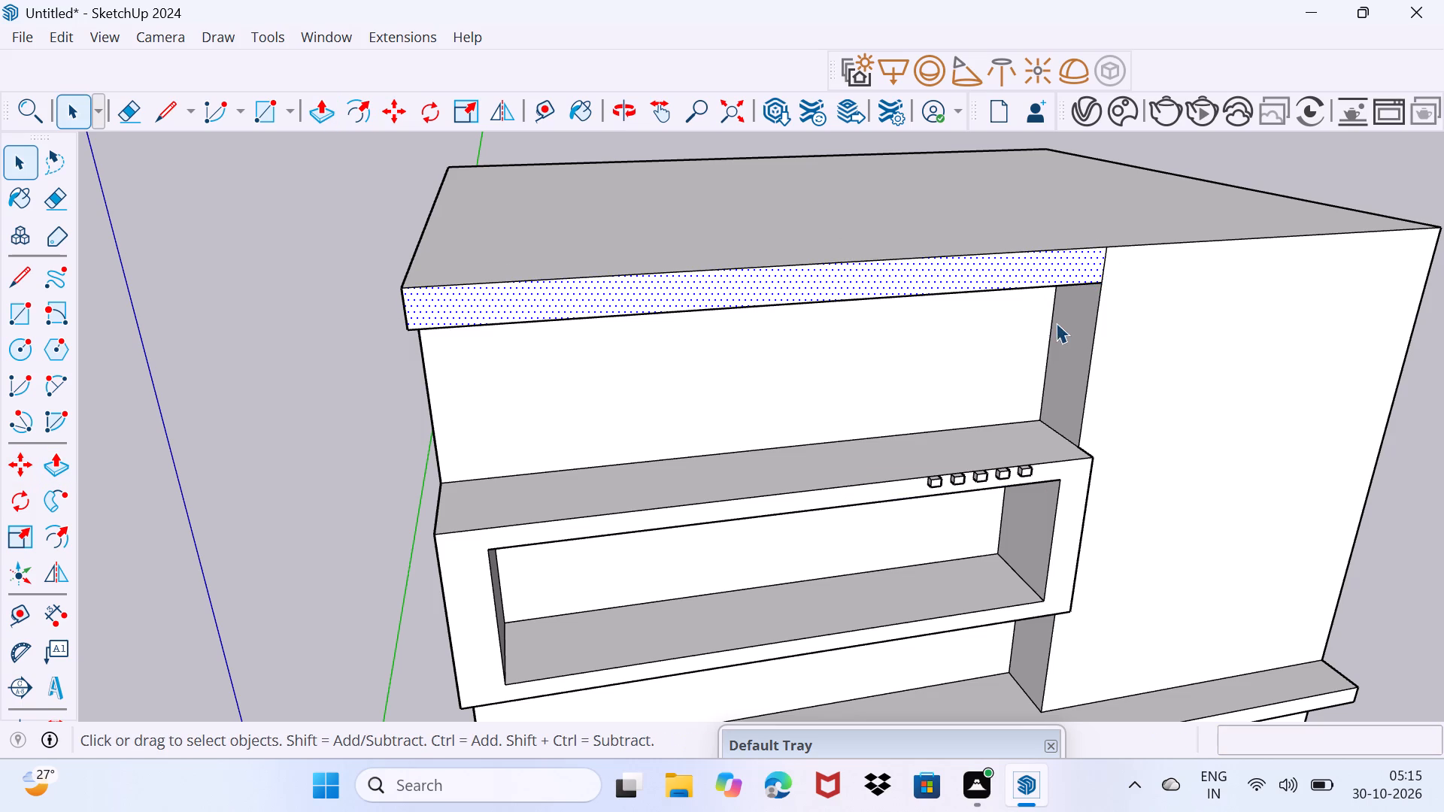
{"action": "left_click_drag", "start_coordinate": [1056, 323], "coordinate": [1069, 294]}
Pull the roof band's front face out another 1' 6 1/4", matching the projecting frame's front corner.
{"action": "middle_click_drag", "start_coordinate": [1098, 295], "coordinate": [1032, 247]}
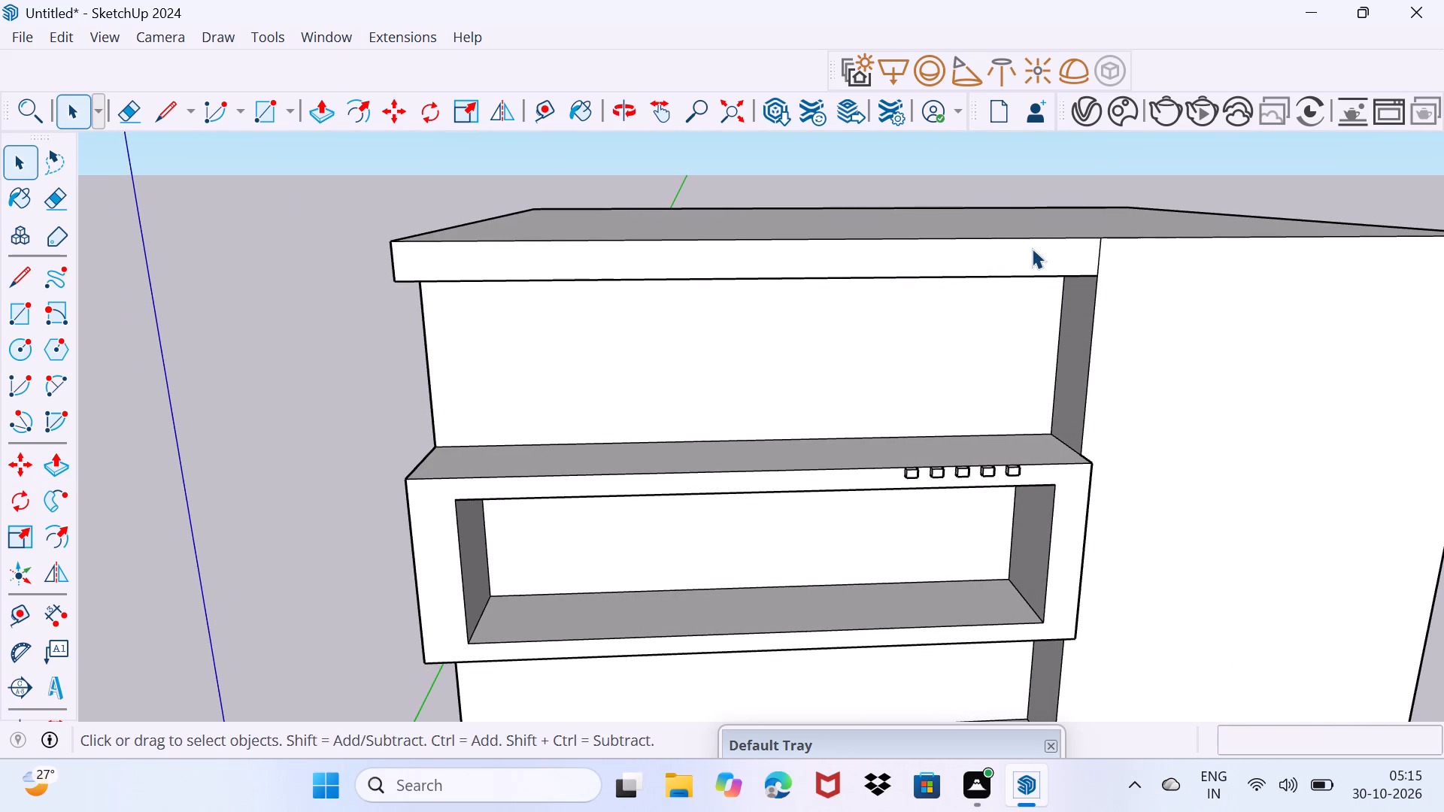
{"action": "middle_click_drag", "start_coordinate": [1032, 249], "coordinate": [1030, 250]}
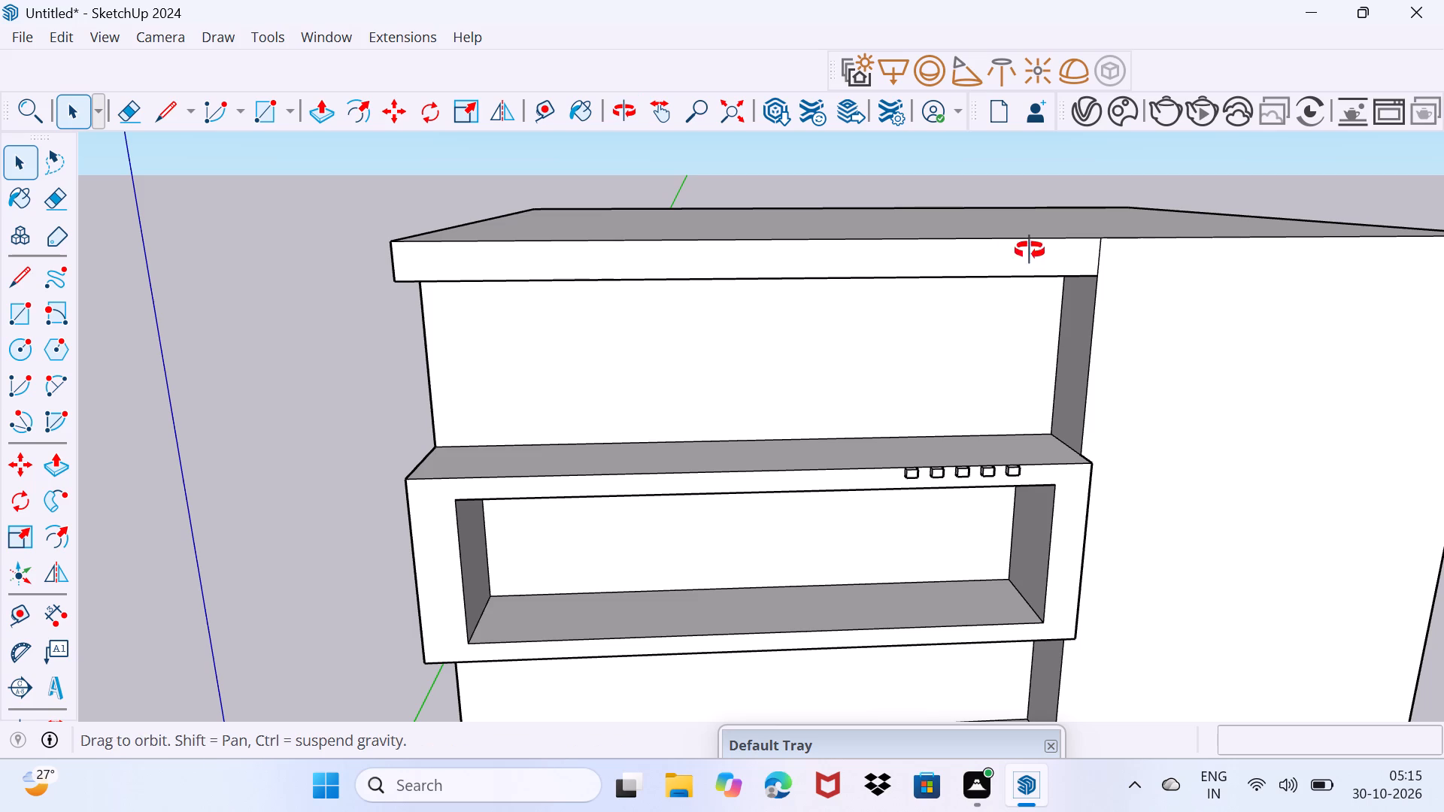
{"action": "middle_click_drag", "start_coordinate": [1030, 250], "coordinate": [1001, 185]}
{"action": "scroll", "coordinate": [1017, 212], "scroll_direction": "down", "scroll_amount": 3}
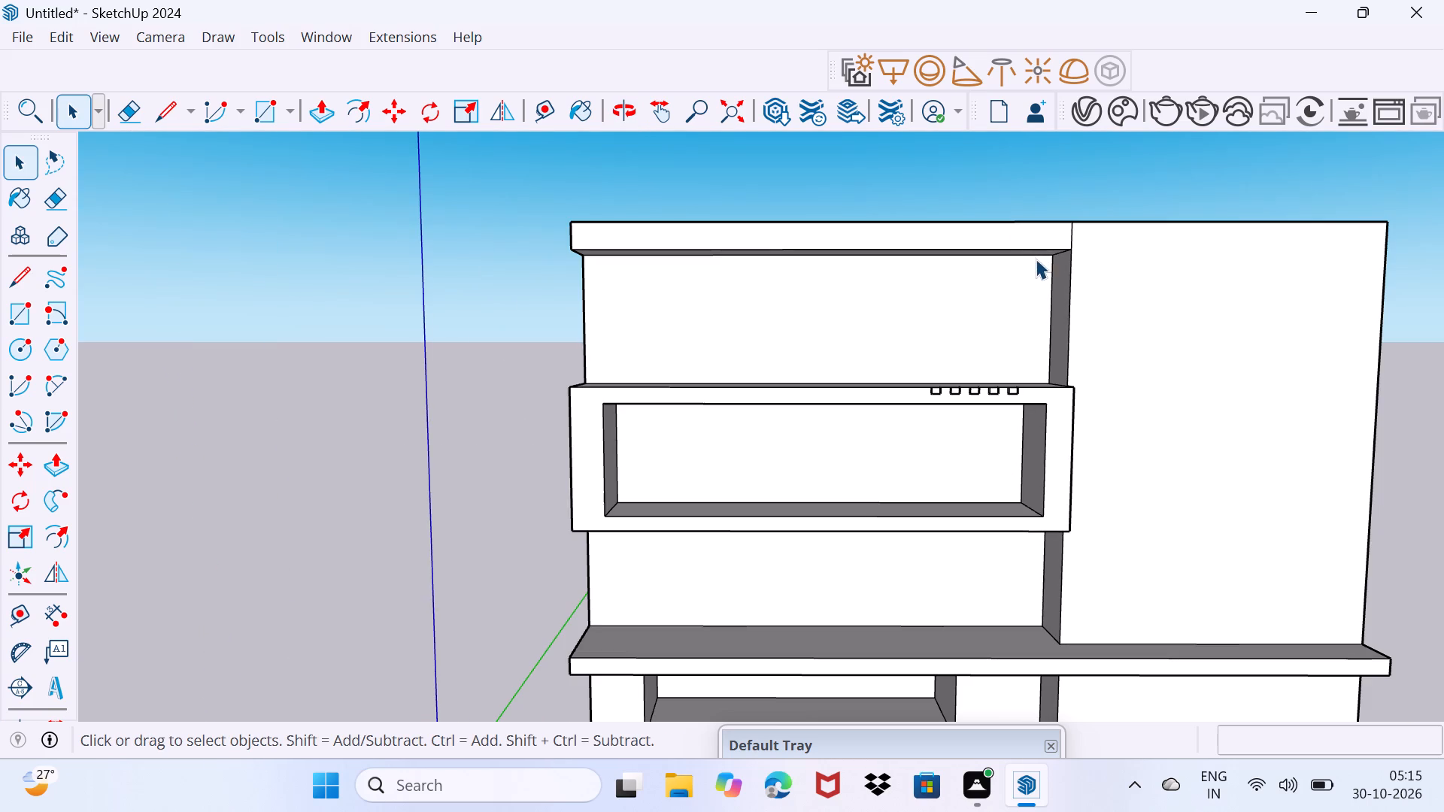
{"action": "left_click", "coordinate": [1052, 246]}
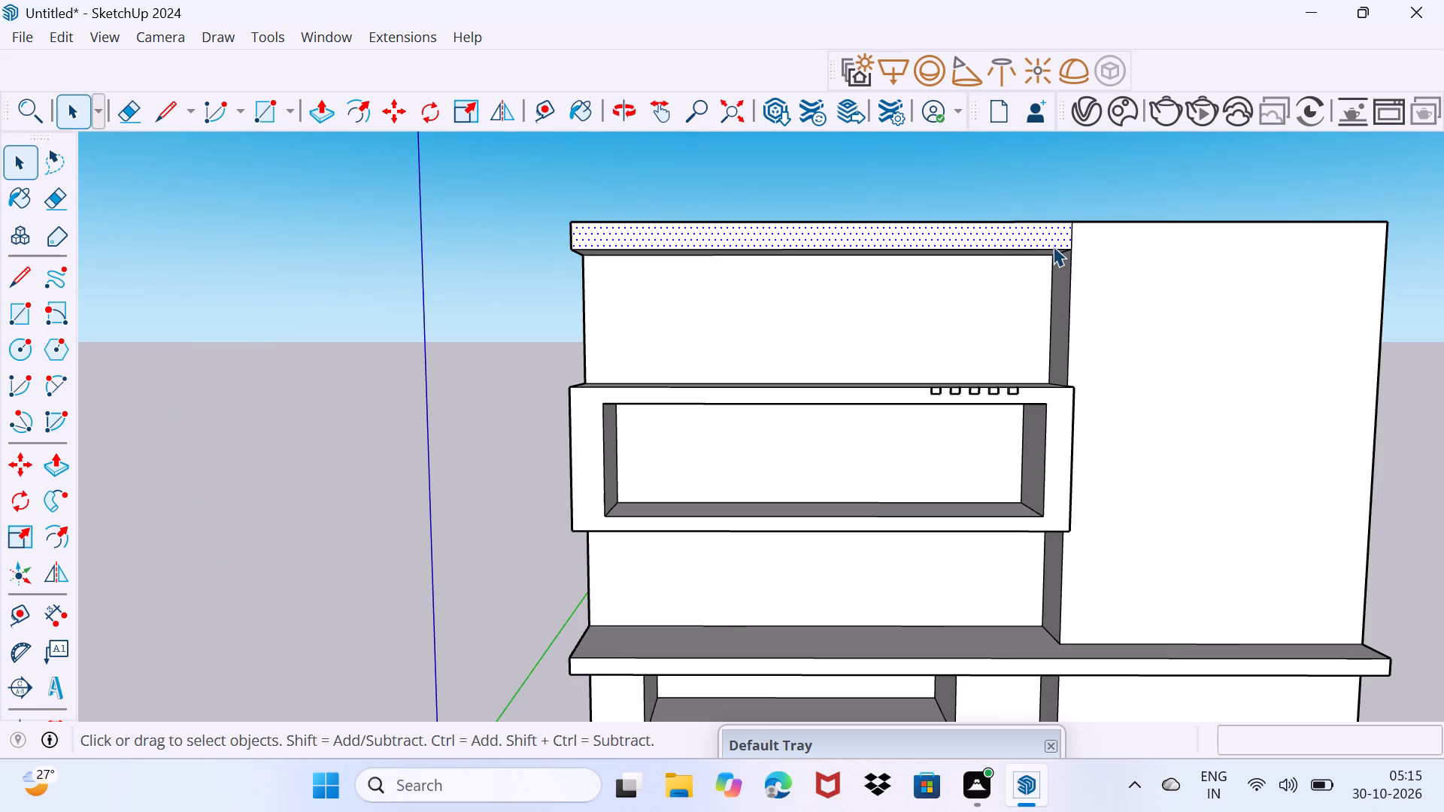
{"action": "key", "text": "p"}
{"action": "left_click", "coordinate": [1053, 246]}
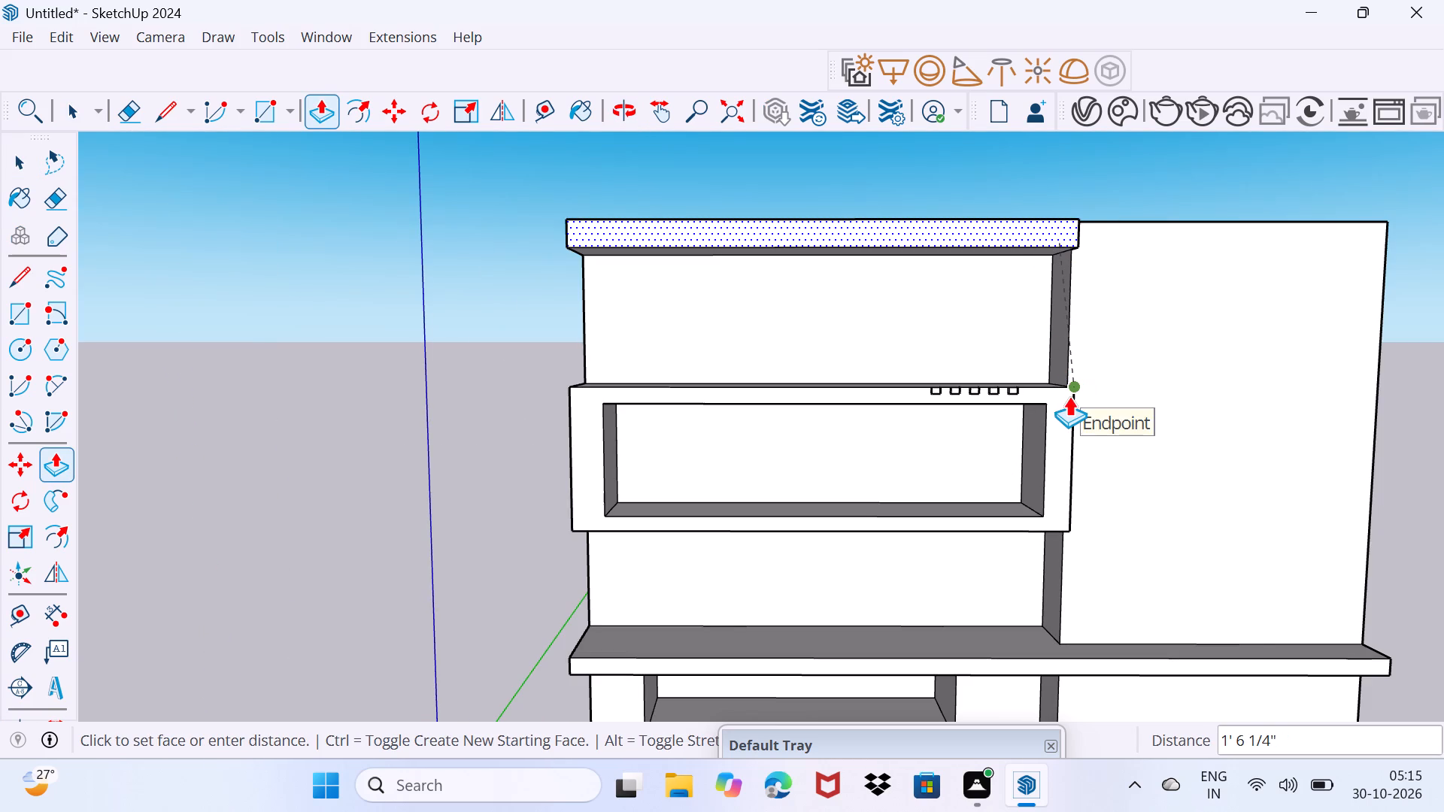
{"action": "left_click", "coordinate": [1069, 396]}
{"action": "middle_click_drag", "start_coordinate": [1110, 355], "coordinate": [892, 372]}
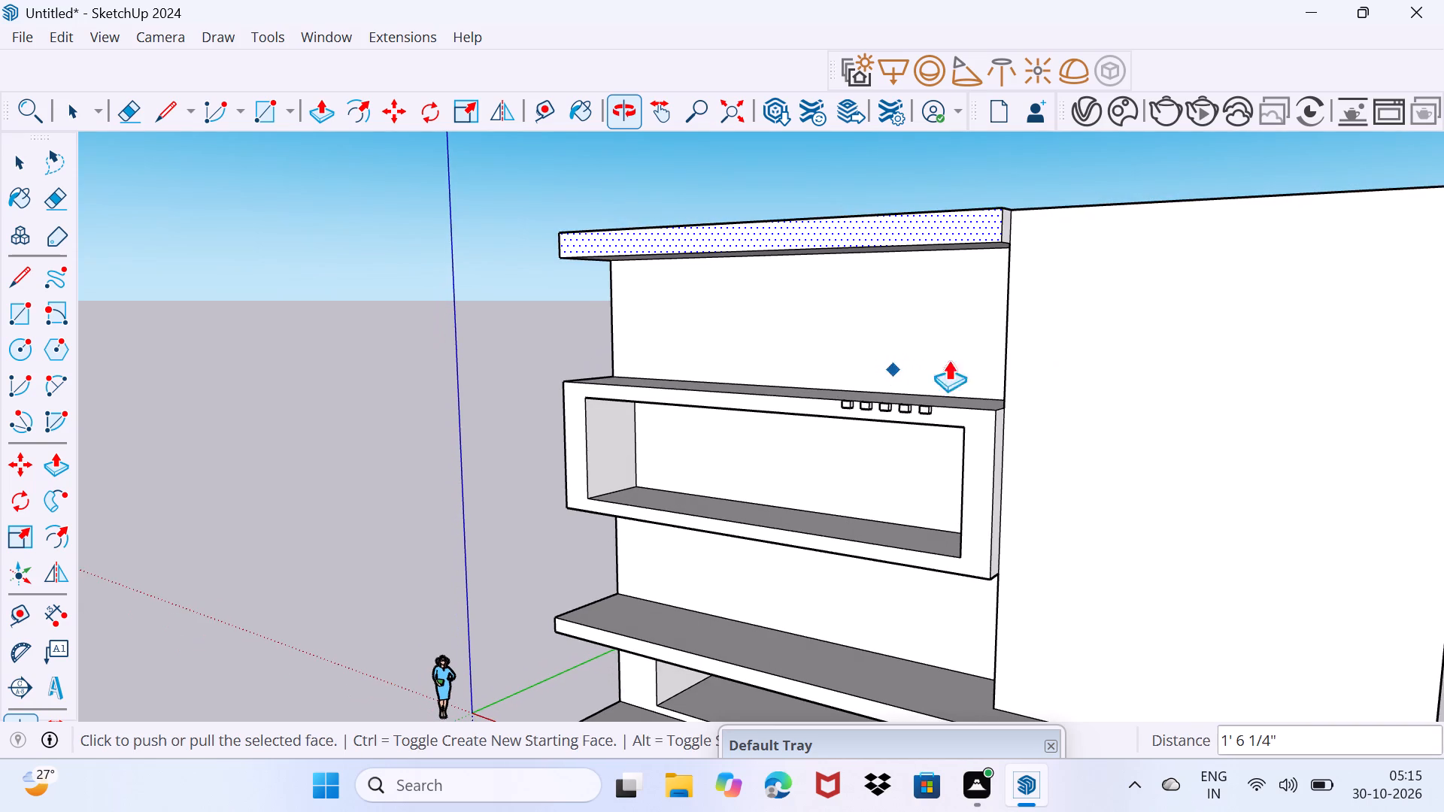
{"action": "key", "text": "space"}
Push the bay's tall front face slightly back into the building above the ledge.
{"action": "left_click", "coordinate": [1120, 367]}
{"action": "middle_click_drag", "start_coordinate": [1055, 394], "coordinate": [1296, 395]}
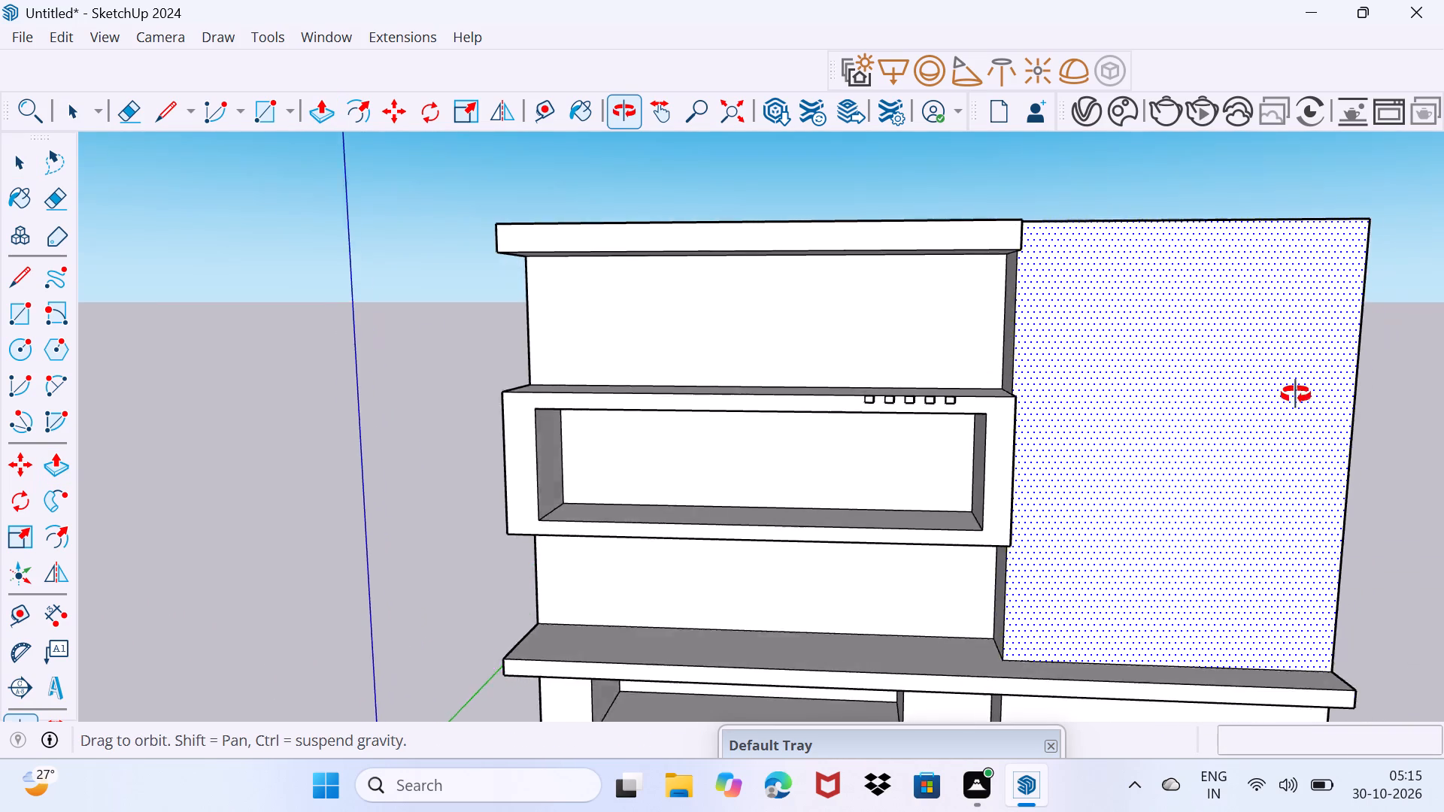
{"action": "middle_click_drag", "start_coordinate": [1296, 395], "coordinate": [1292, 395]}
{"action": "key", "text": "p"}
{"action": "left_click", "coordinate": [1127, 395]}
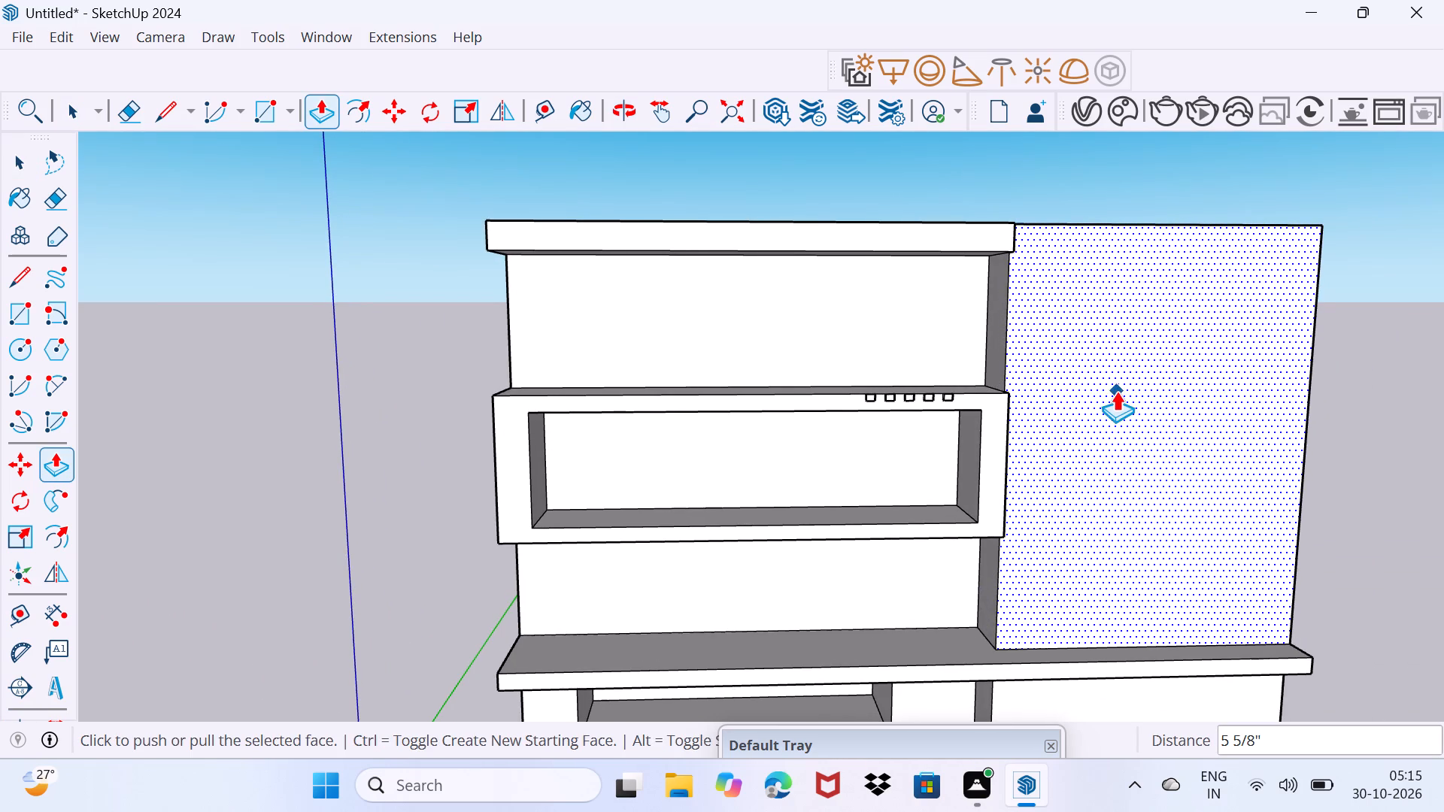
{"action": "left_click_drag", "start_coordinate": [1118, 391], "coordinate": [1111, 390]}
{"action": "key", "text": "space"}
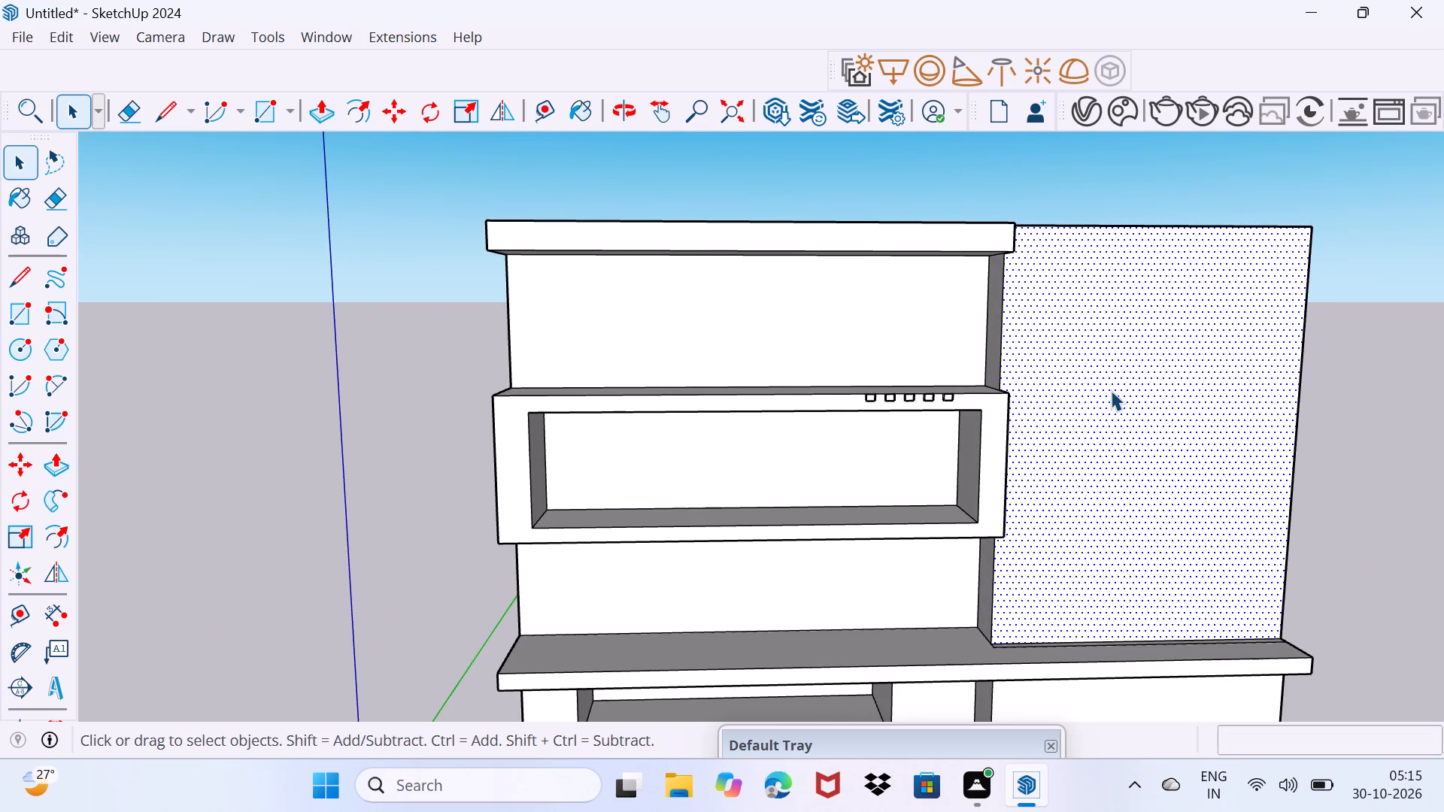
{"action": "left_click_drag", "start_coordinate": [1076, 417], "coordinate": [1115, 355]}
Erase the leftover line pieces on the ledge's top at the foot of the bay.
{"action": "scroll", "coordinate": [991, 510], "scroll_direction": "up", "scroll_amount": 3}
{"action": "middle_click_drag", "start_coordinate": [960, 588], "coordinate": [1083, 603]}
{"action": "scroll", "coordinate": [1018, 668], "scroll_direction": "up", "scroll_amount": 3}
{"action": "key", "text": "e"}
{"action": "scroll", "coordinate": [1014, 677], "scroll_direction": "up", "scroll_amount": 5}
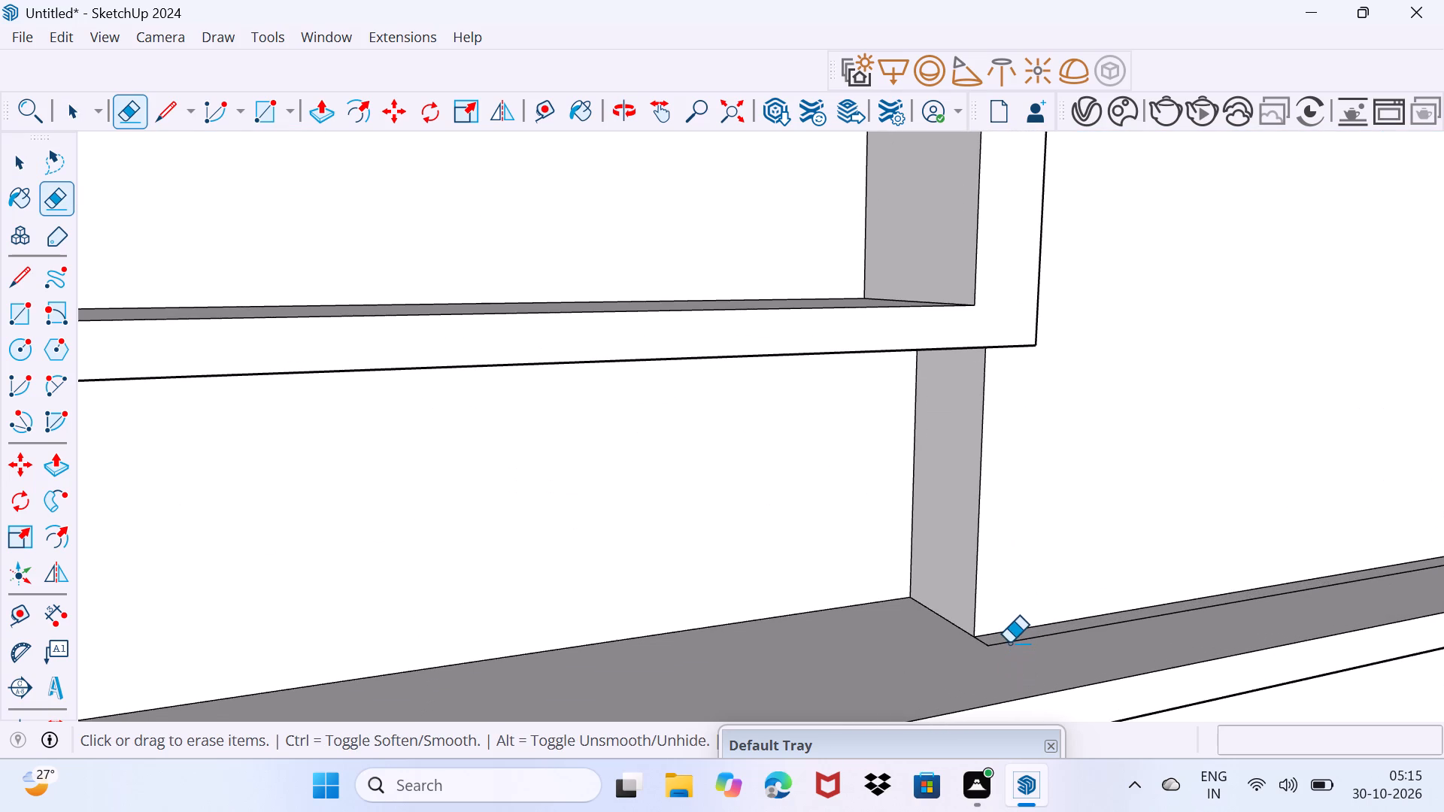
{"action": "left_click", "coordinate": [1009, 643]}
{"action": "left_click", "coordinate": [984, 642]}
{"action": "scroll", "coordinate": [1100, 611], "scroll_direction": "down", "scroll_amount": 4}
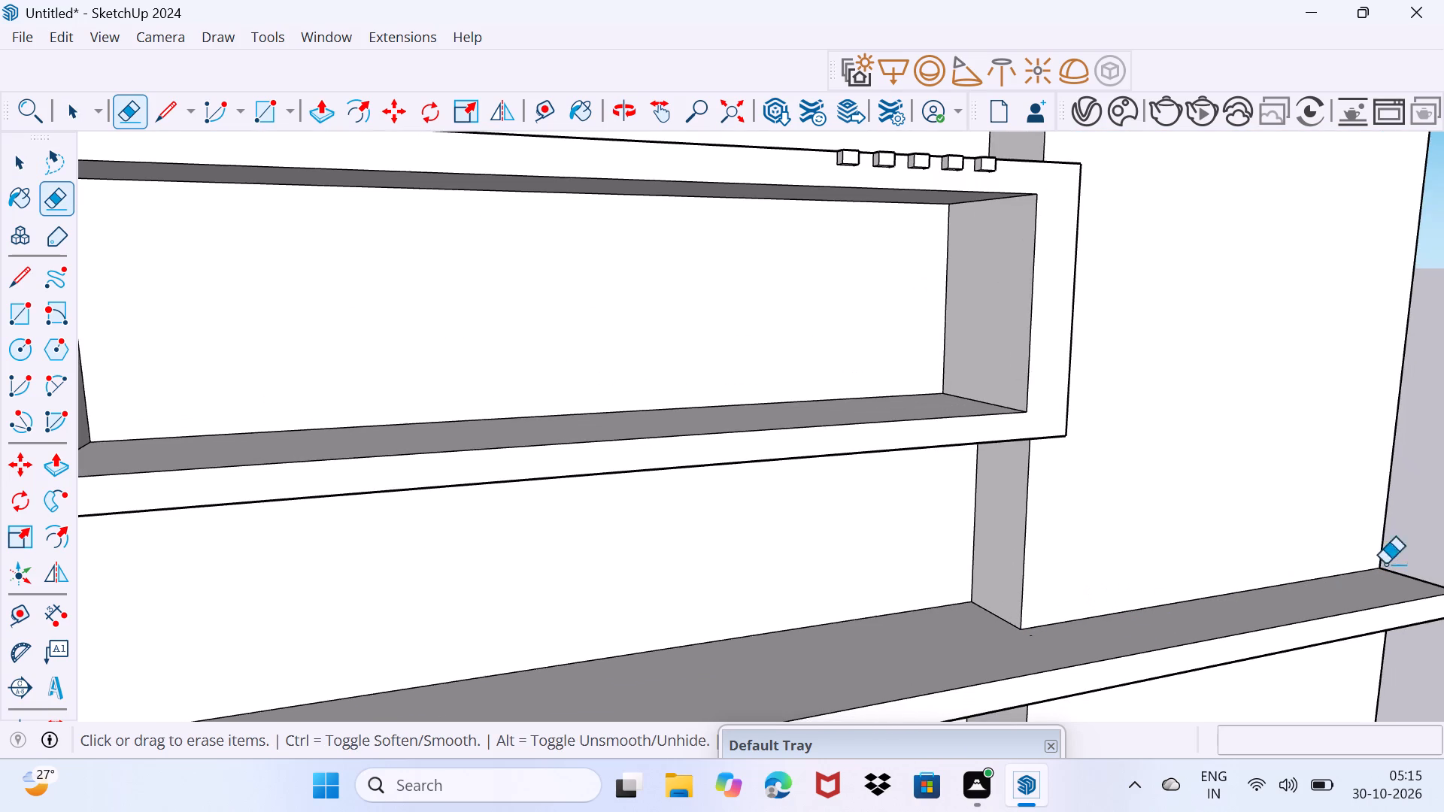
{"action": "scroll", "coordinate": [1039, 653], "scroll_direction": "up", "scroll_amount": 3}
{"action": "left_click", "coordinate": [1032, 629]}
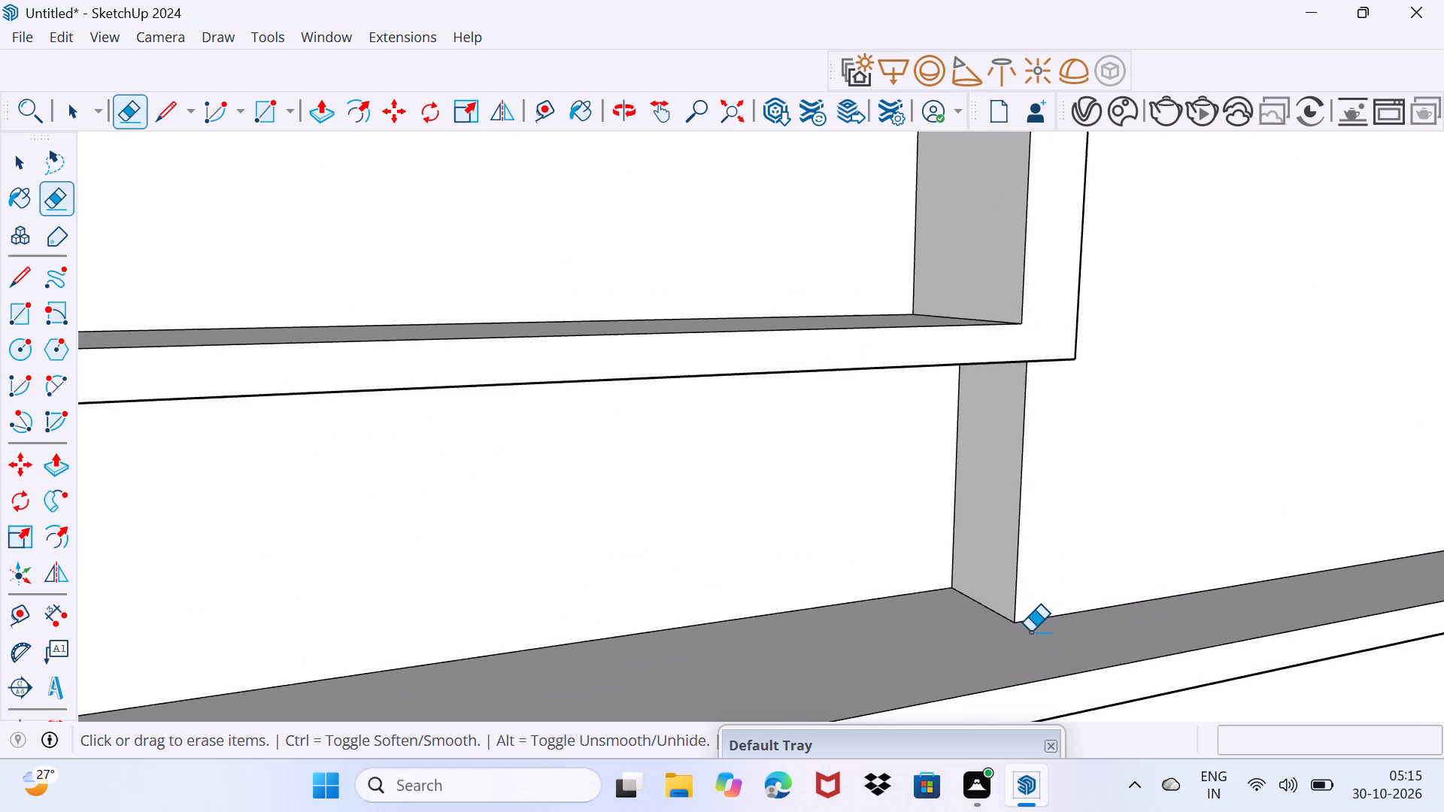
Pull the top of the small block farthest from the bay up 11' 9 1/2" to the roof band as a vertical fin.
{"action": "scroll", "coordinate": [711, 580], "scroll_direction": "down", "scroll_amount": 14}
{"action": "middle_click_drag", "start_coordinate": [706, 580], "coordinate": [576, 592]}
{"action": "scroll", "coordinate": [653, 477], "scroll_direction": "up", "scroll_amount": 5}
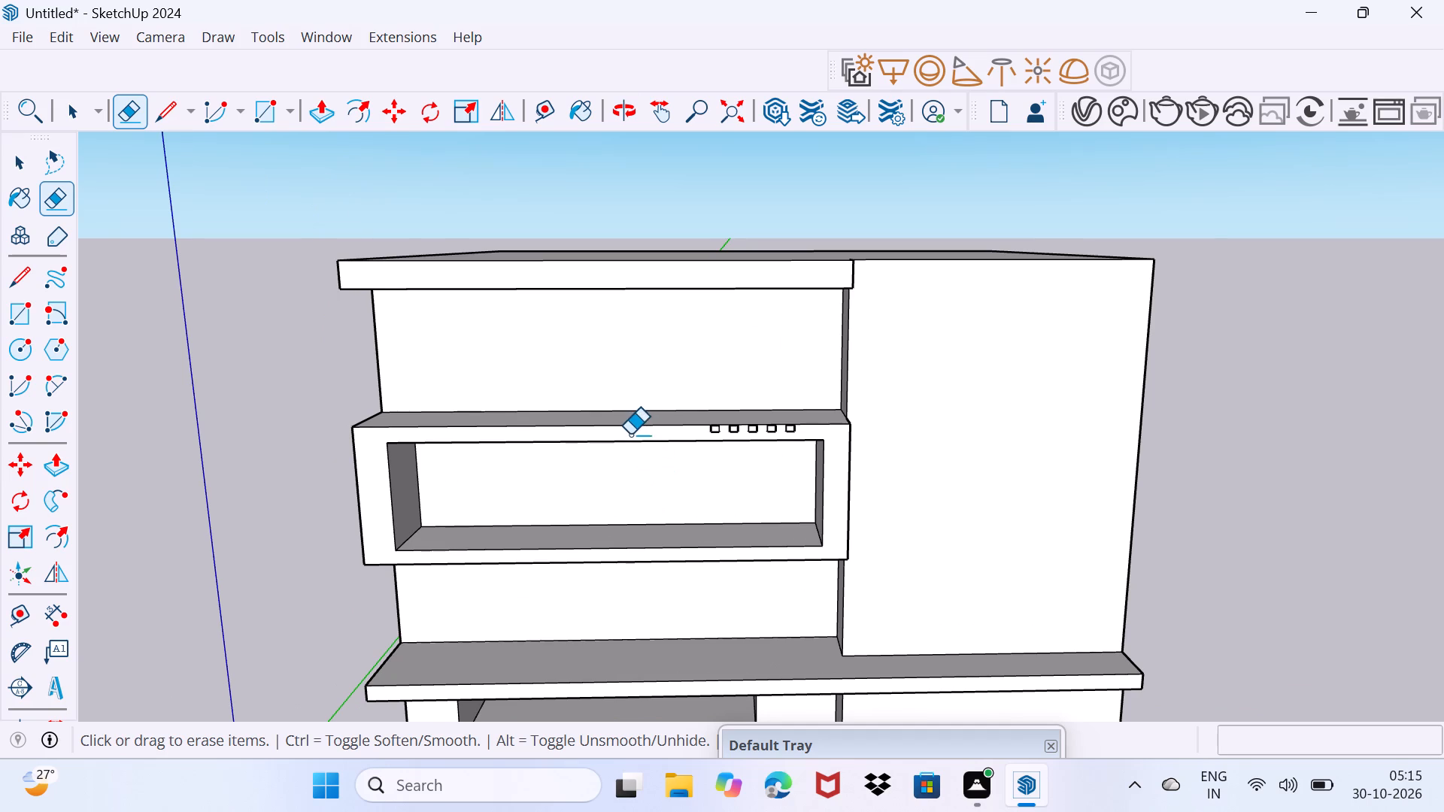
{"action": "middle_click_drag", "start_coordinate": [629, 438], "coordinate": [663, 474]}
{"action": "scroll", "coordinate": [754, 418], "scroll_direction": "up", "scroll_amount": 3}
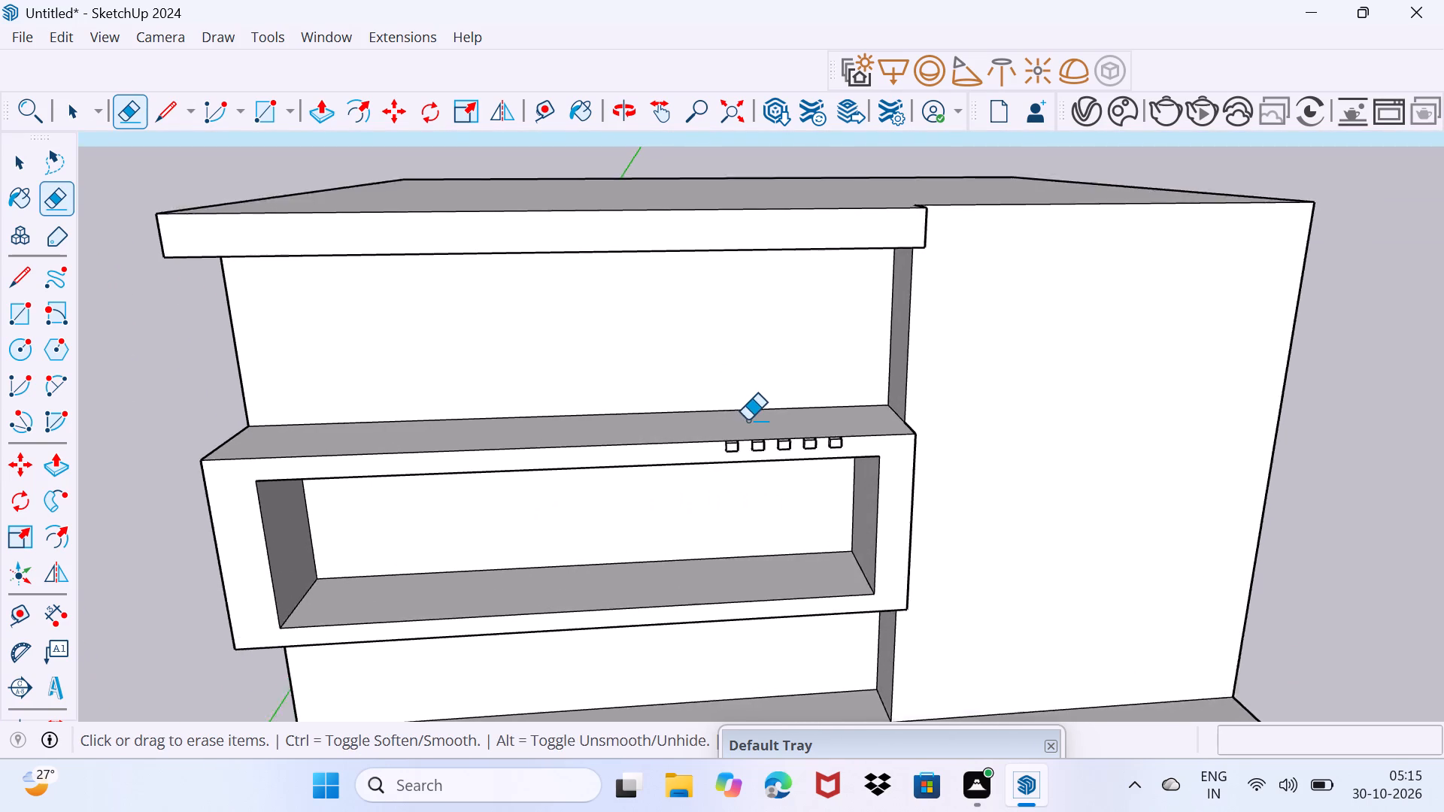
{"action": "scroll", "coordinate": [729, 440], "scroll_direction": "up", "scroll_amount": 3}
{"action": "key", "text": "space"}
{"action": "key", "text": "p"}
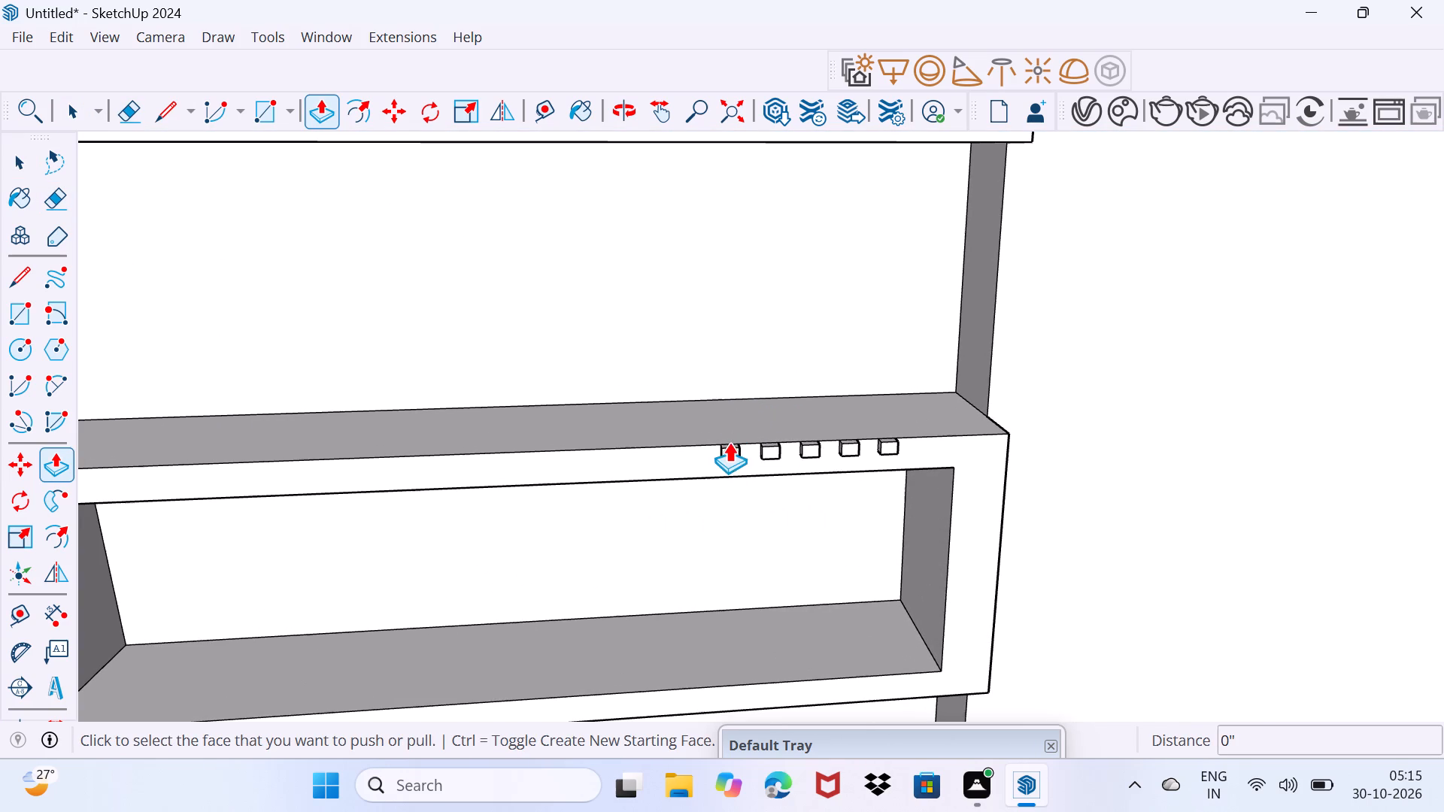
{"action": "scroll", "coordinate": [733, 437], "scroll_direction": "up", "scroll_amount": 8}
{"action": "middle_click_drag", "start_coordinate": [728, 445], "coordinate": [734, 492]}
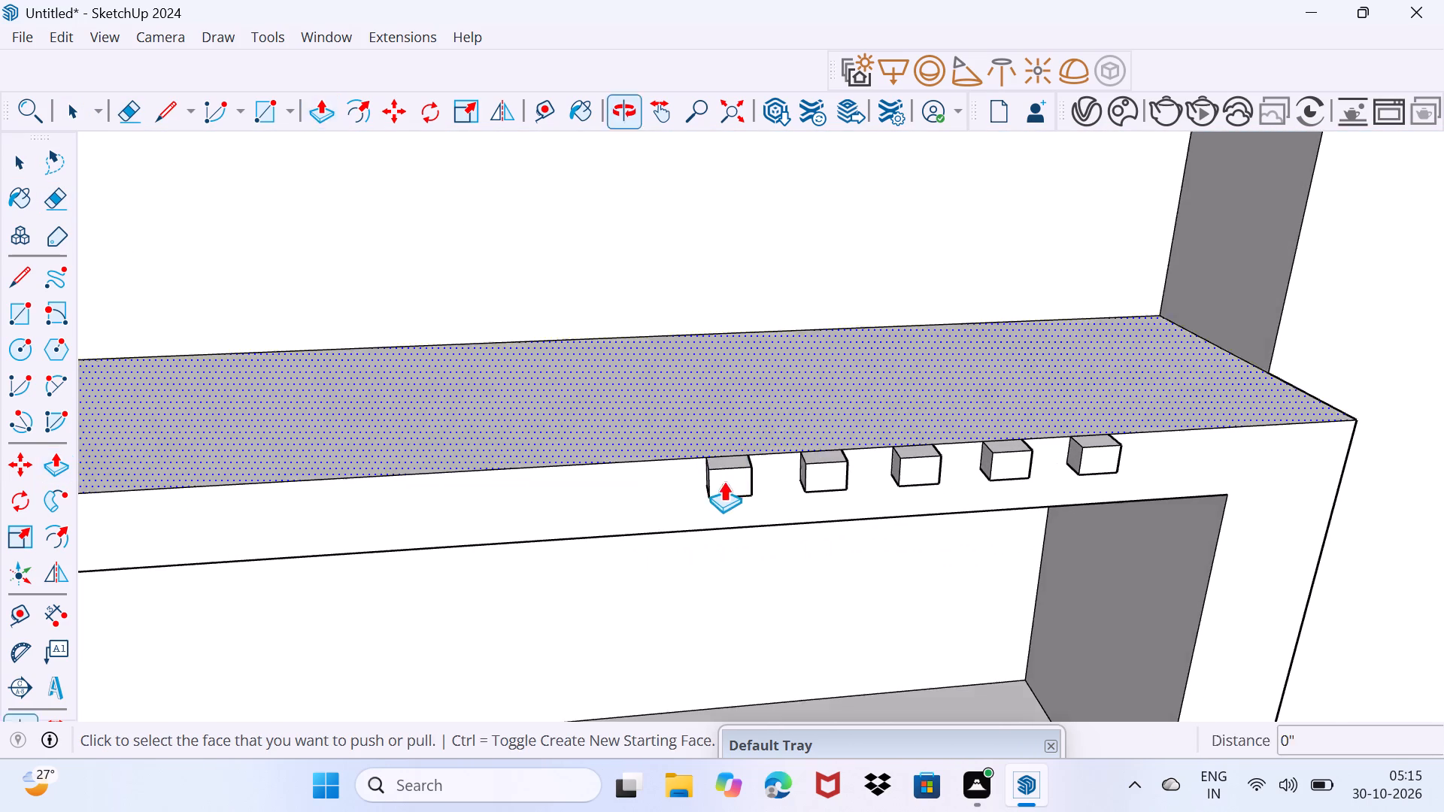
{"action": "left_click", "coordinate": [724, 459]}
{"action": "scroll", "coordinate": [730, 375], "scroll_direction": "down", "scroll_amount": 7}
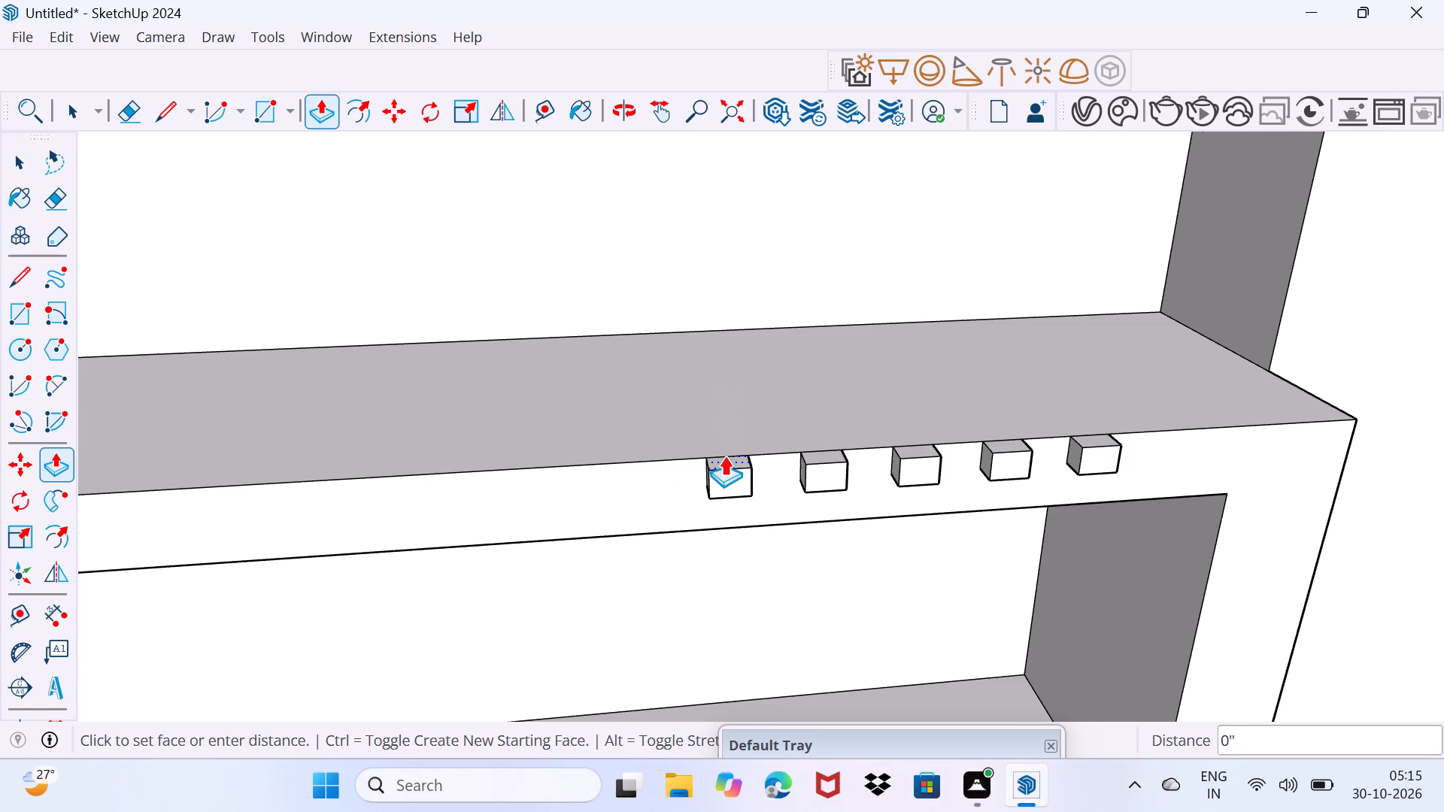
{"action": "scroll", "coordinate": [724, 456], "scroll_direction": "down", "scroll_amount": 11}
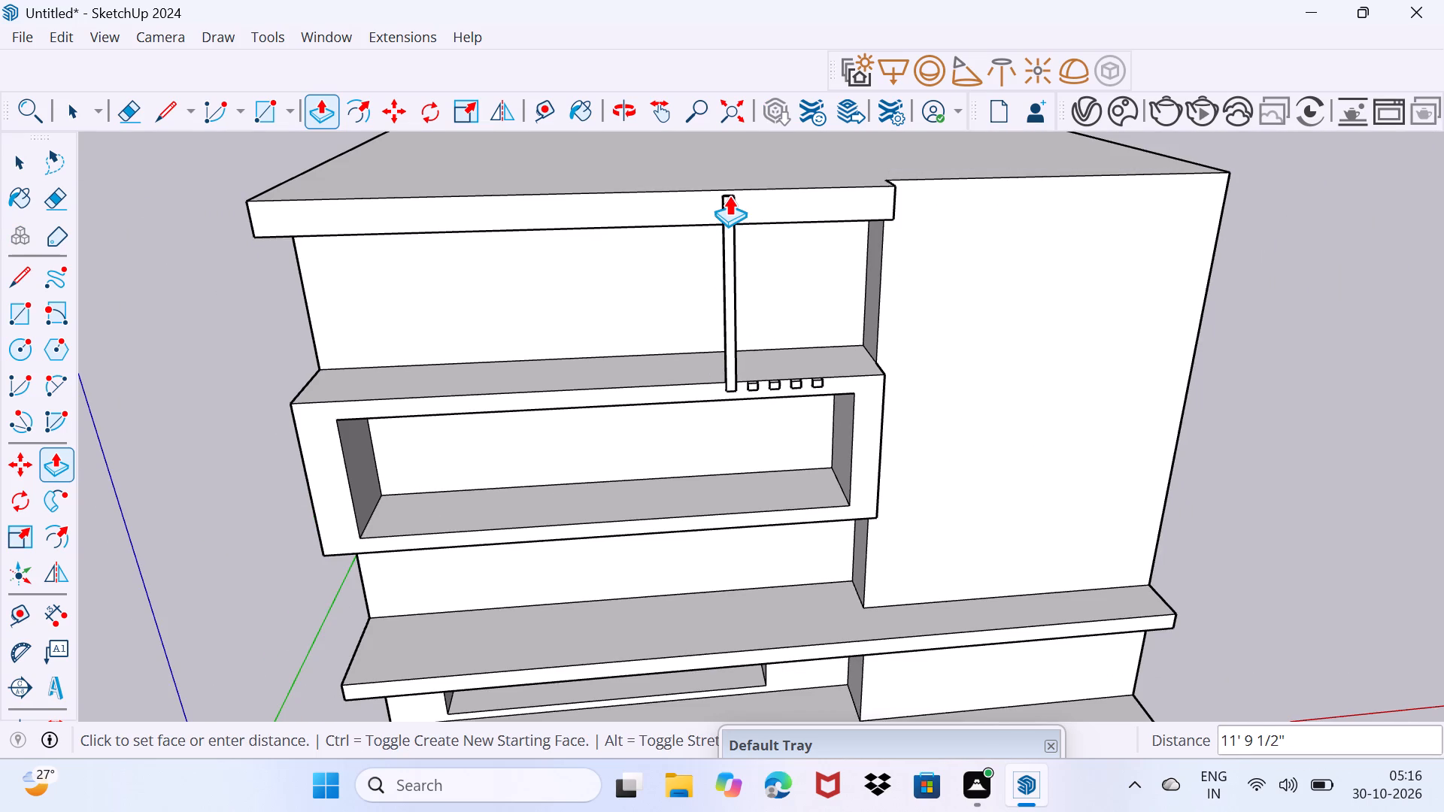
{"action": "left_click", "coordinate": [729, 195]}
Pull the top of the small block beside the first fin up 11' 9 1/2" to match that fin's height.
{"action": "scroll", "coordinate": [760, 381], "scroll_direction": "up", "scroll_amount": 5}
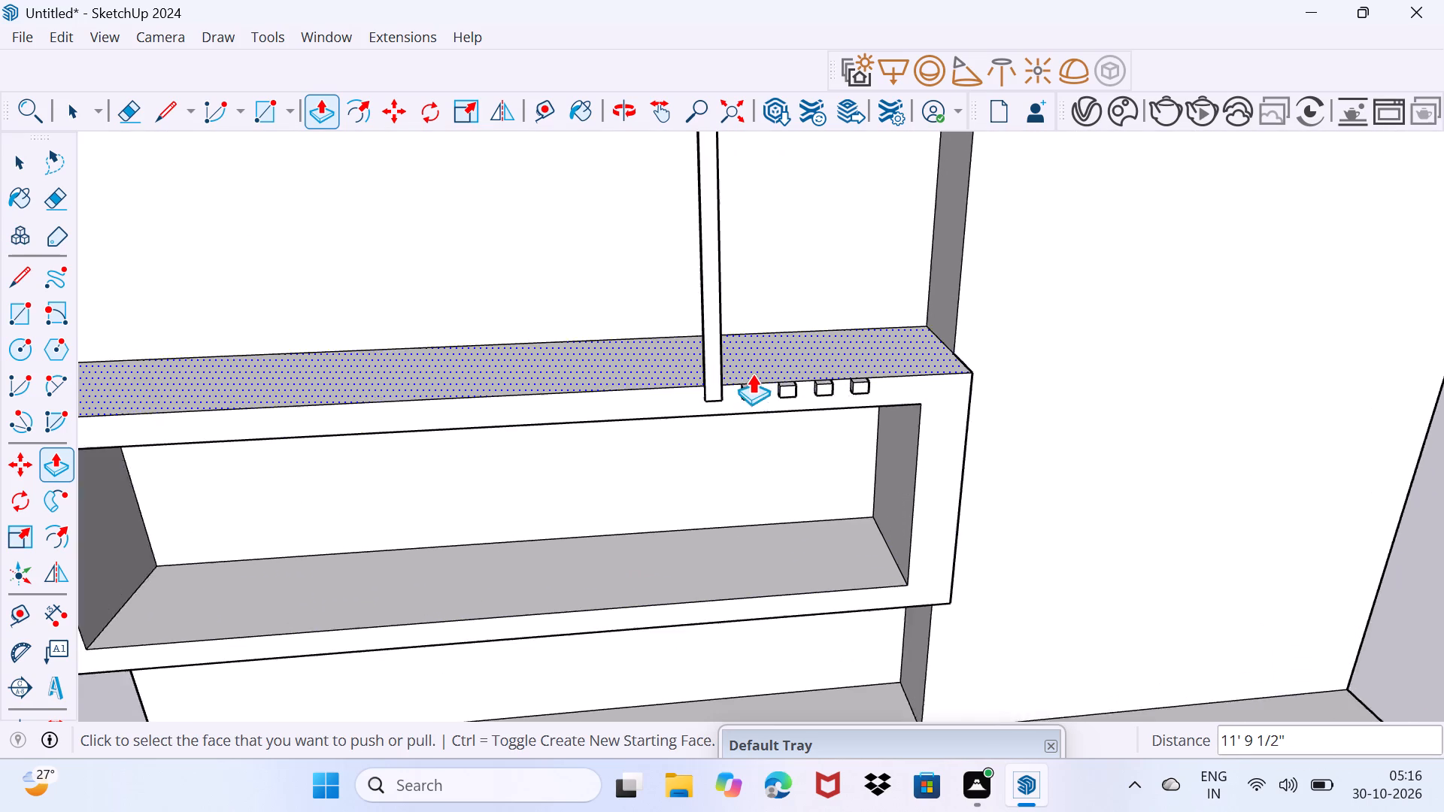
{"action": "scroll", "coordinate": [752, 374], "scroll_direction": "up", "scroll_amount": 7}
{"action": "left_click", "coordinate": [748, 395]}
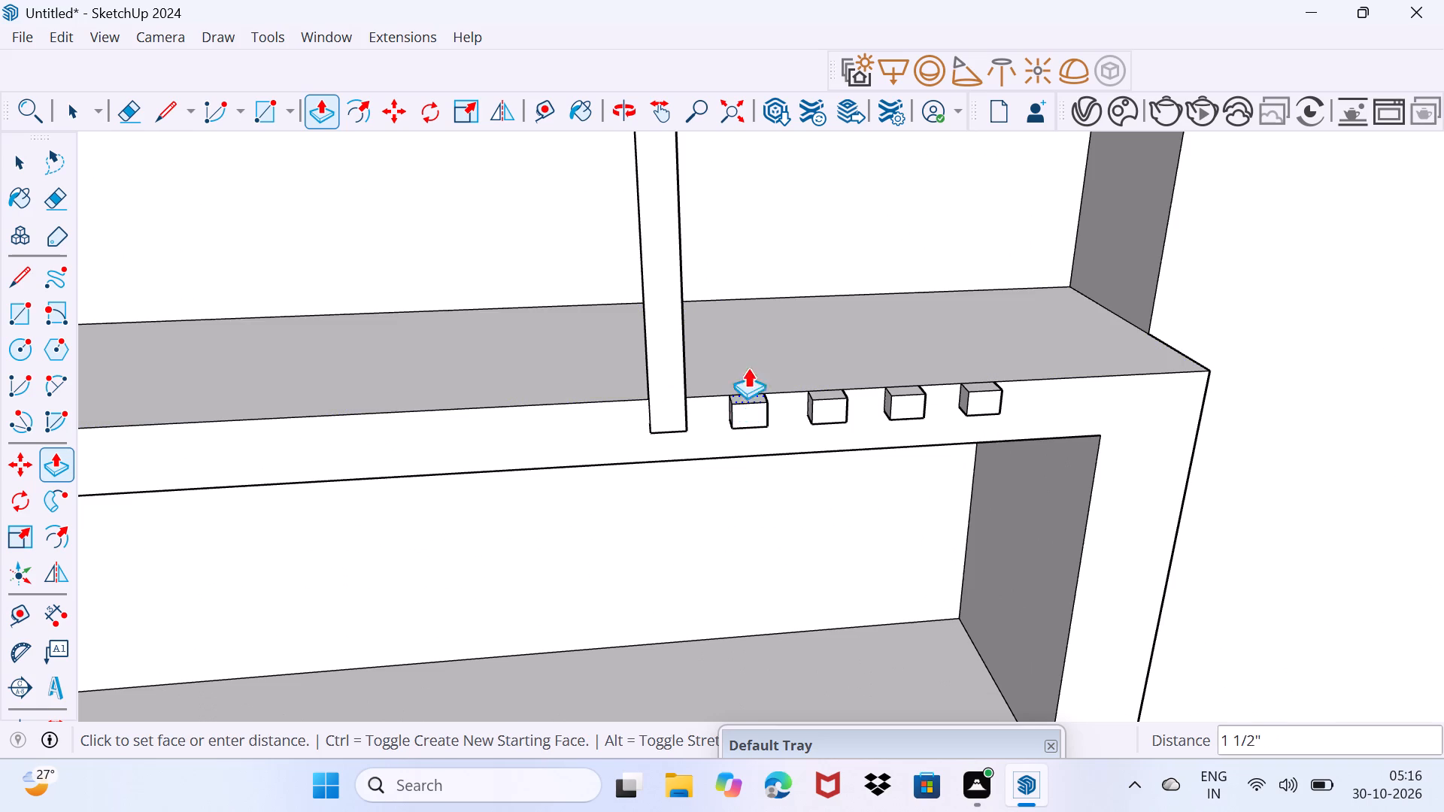
{"action": "scroll", "coordinate": [749, 253], "scroll_direction": "down", "scroll_amount": 9}
{"action": "middle_click_drag", "start_coordinate": [749, 259], "coordinate": [756, 311], "text": "shift"}
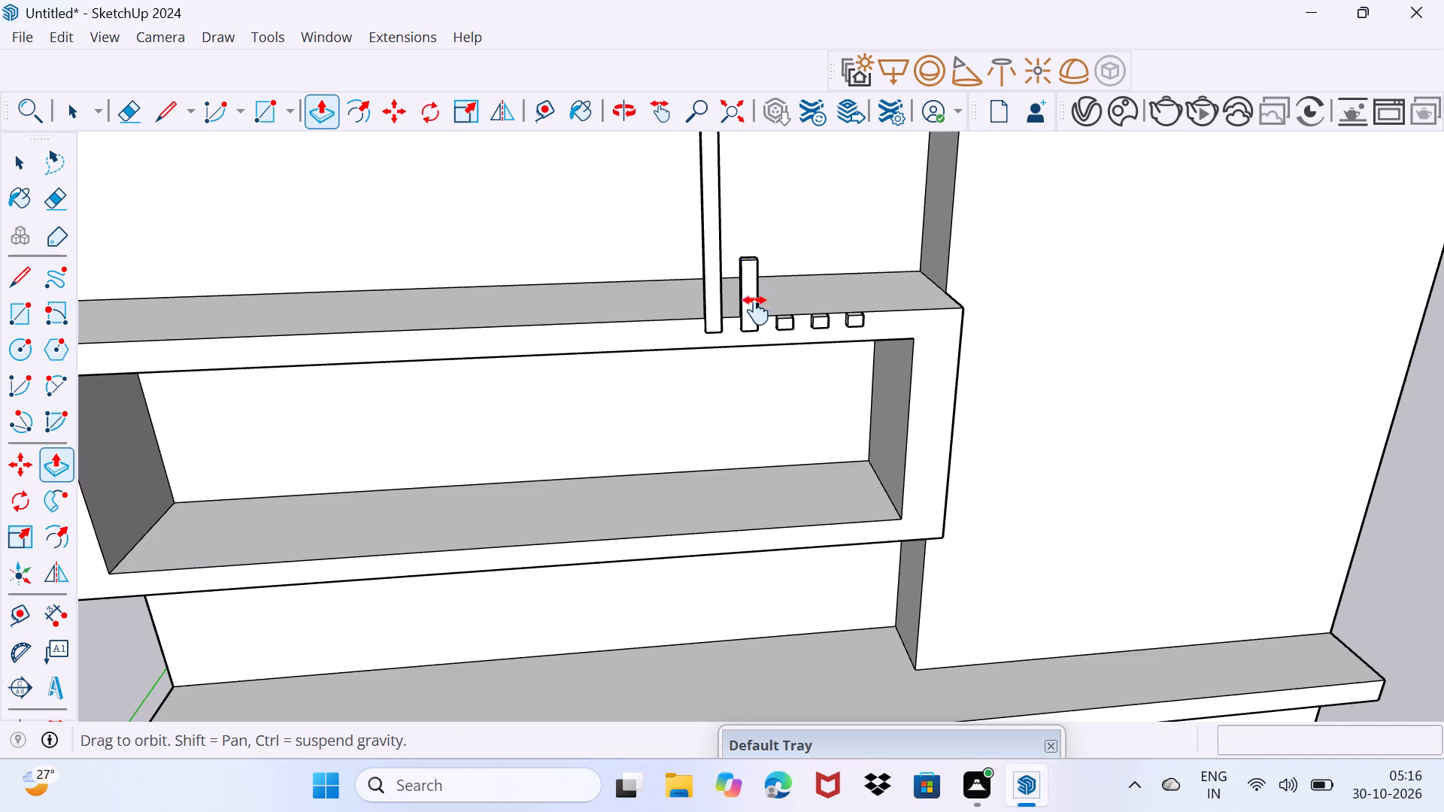
{"action": "middle_click_drag", "start_coordinate": [756, 311], "coordinate": [725, 523], "text": "shift"}
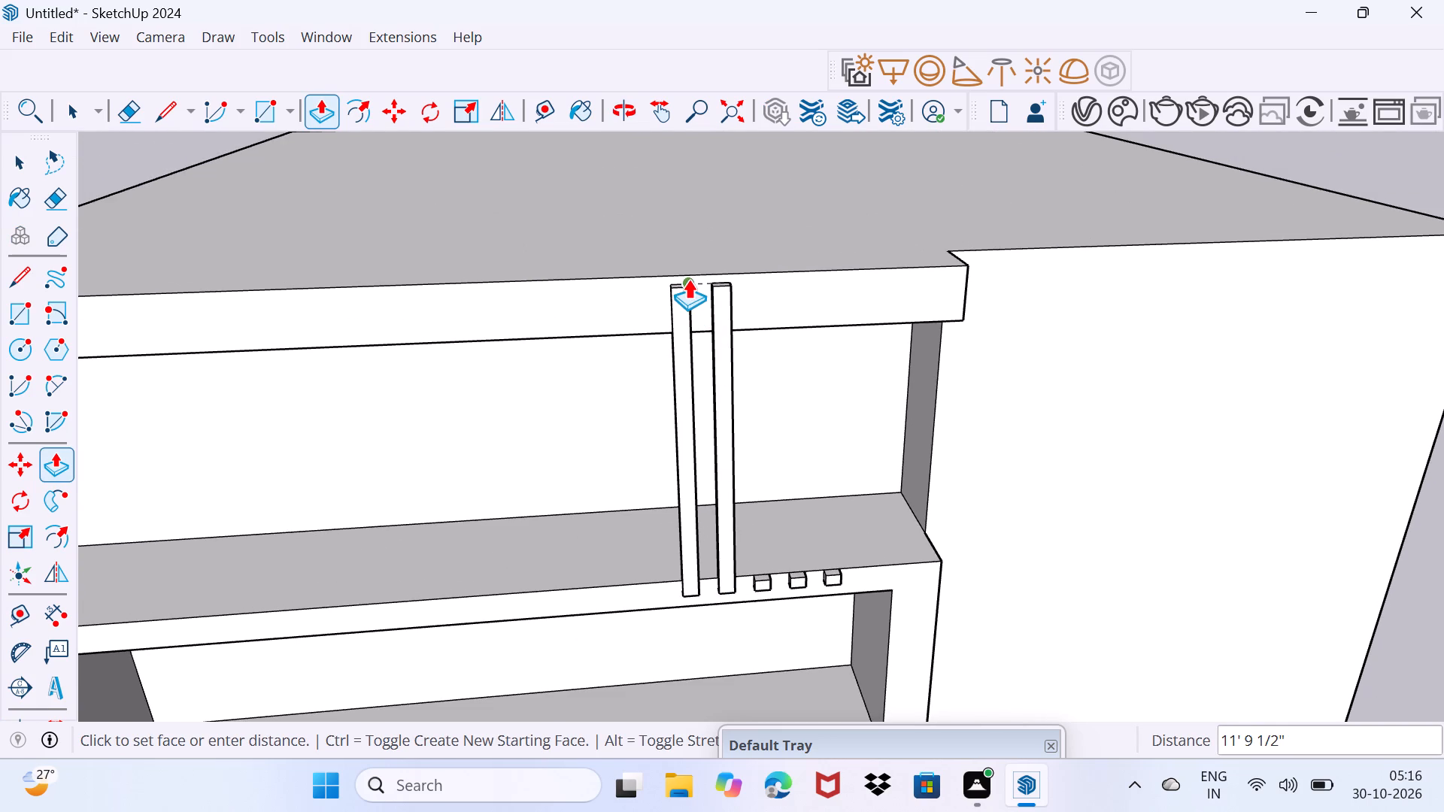
{"action": "left_click", "coordinate": [688, 279]}
Pull the tops of the three remaining small blocks up 11' 9 1/2" each, level with the finished fins.
{"action": "scroll", "coordinate": [751, 566], "scroll_direction": "up", "scroll_amount": 3}
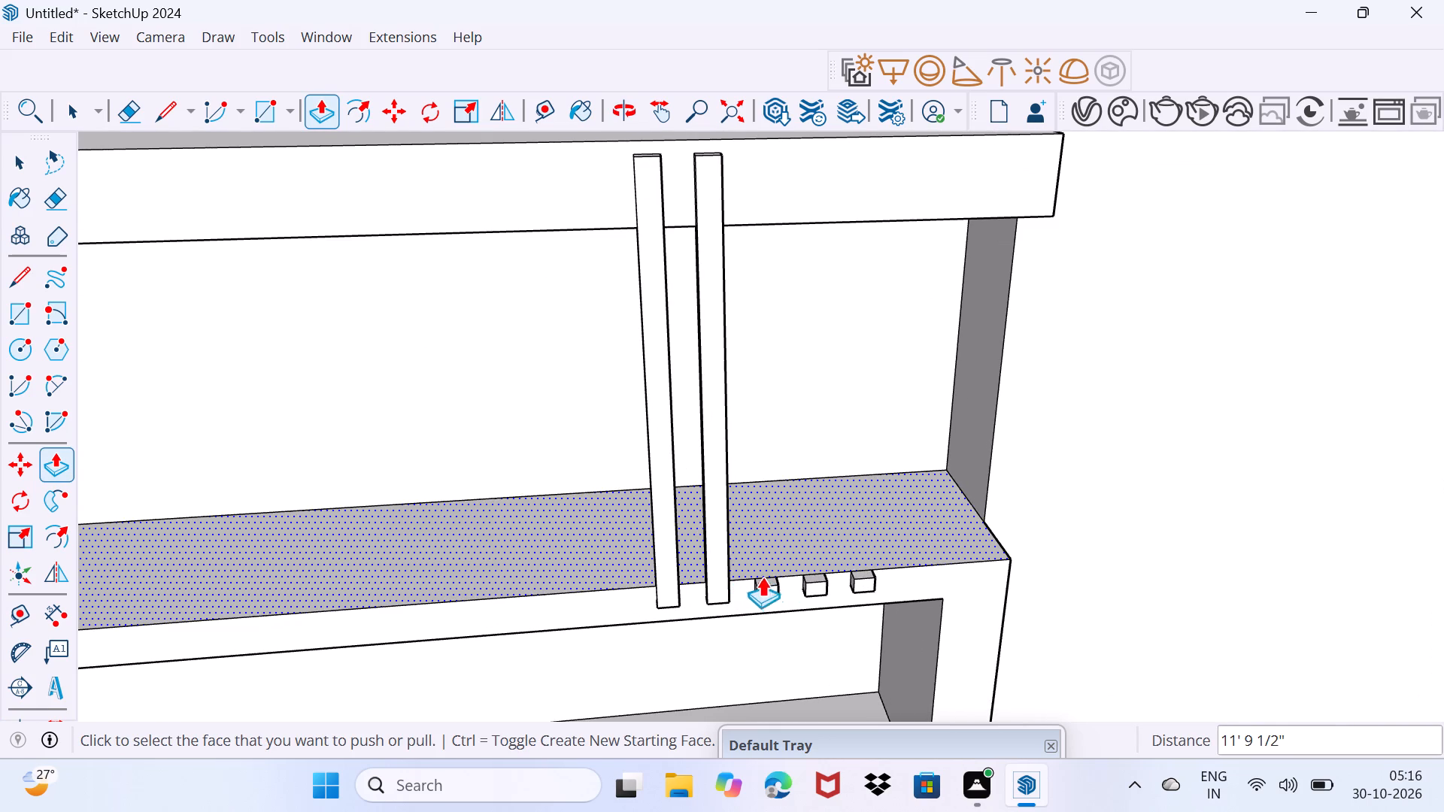
{"action": "left_click", "coordinate": [766, 581]}
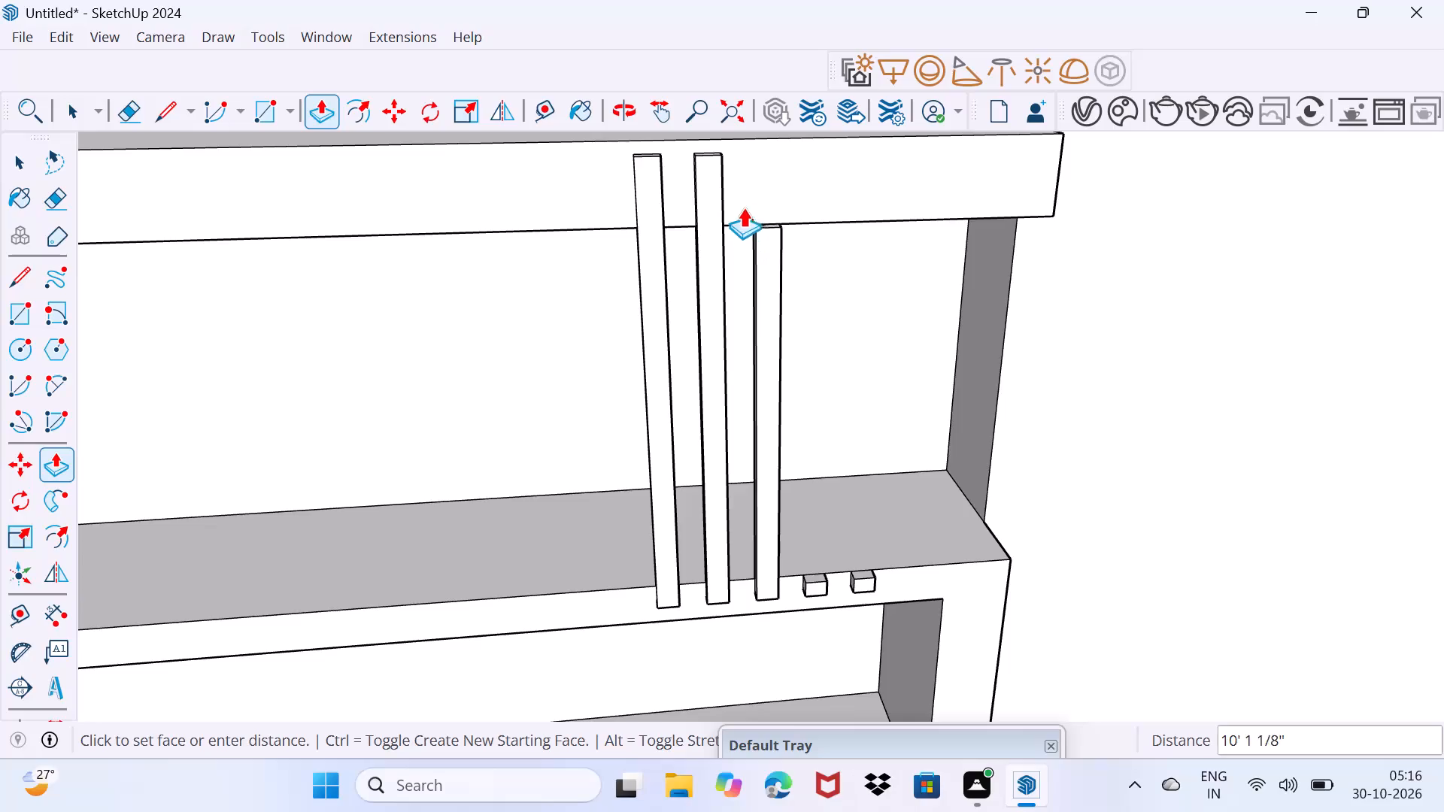
{"action": "left_click", "coordinate": [715, 154]}
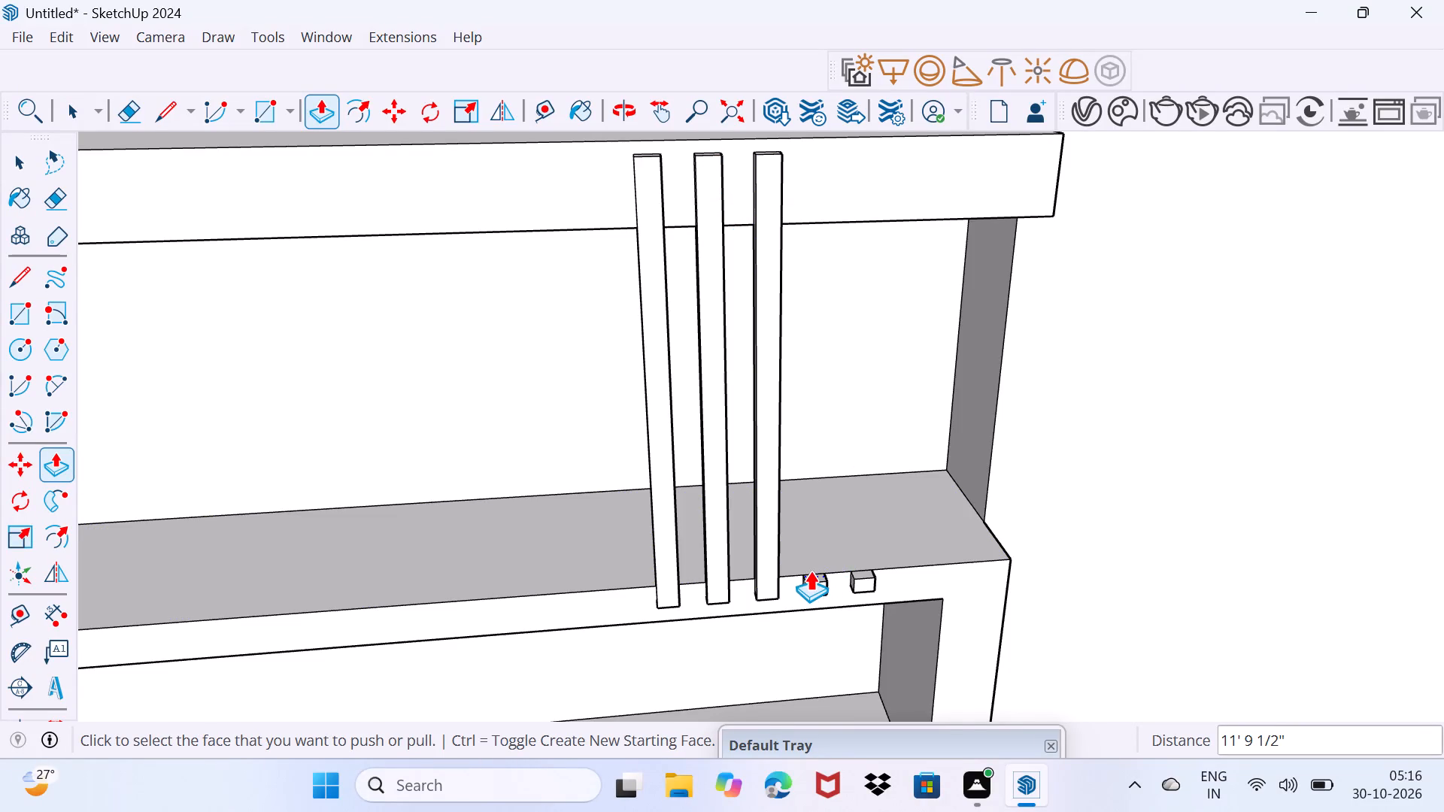
{"action": "left_click", "coordinate": [810, 577]}
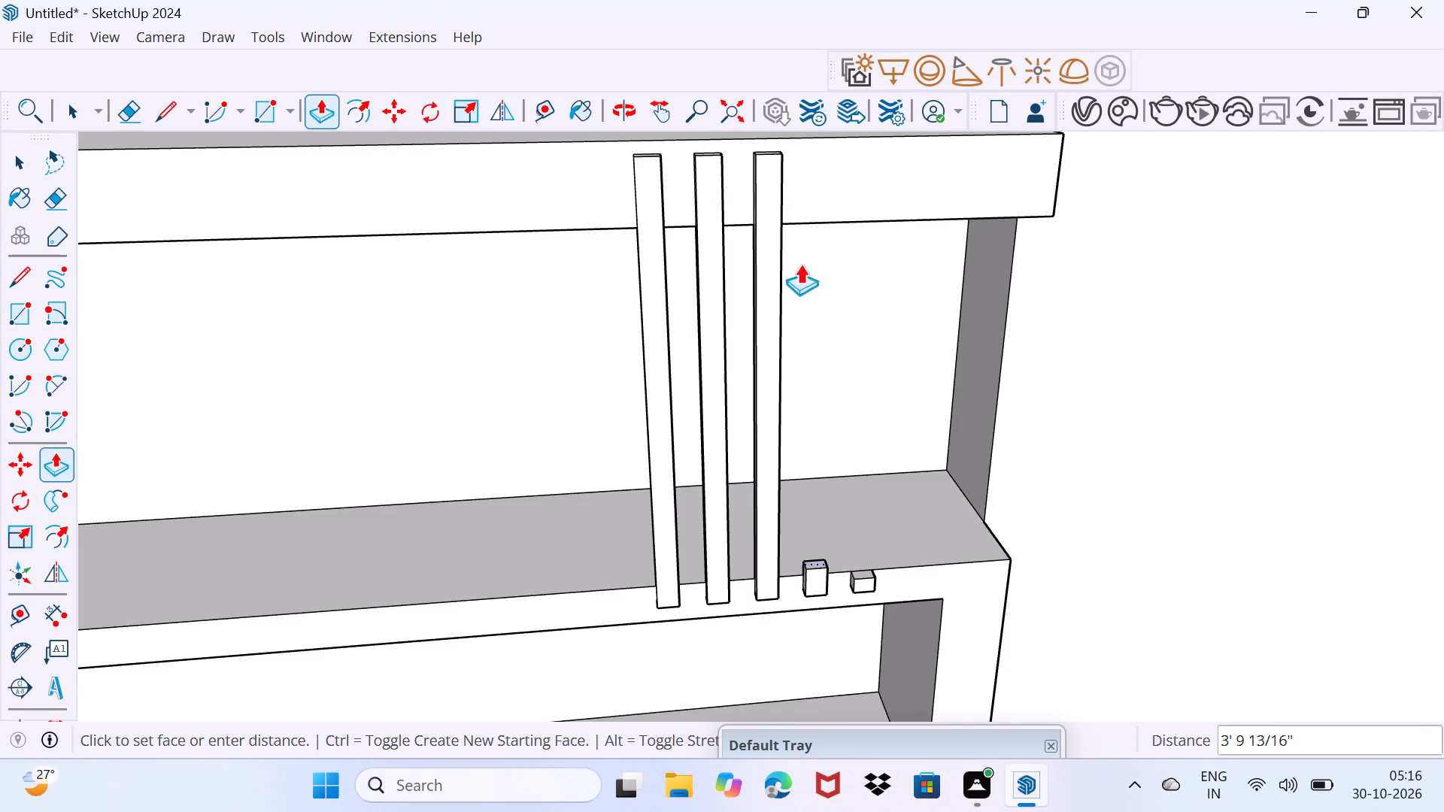
{"action": "left_click", "coordinate": [770, 156]}
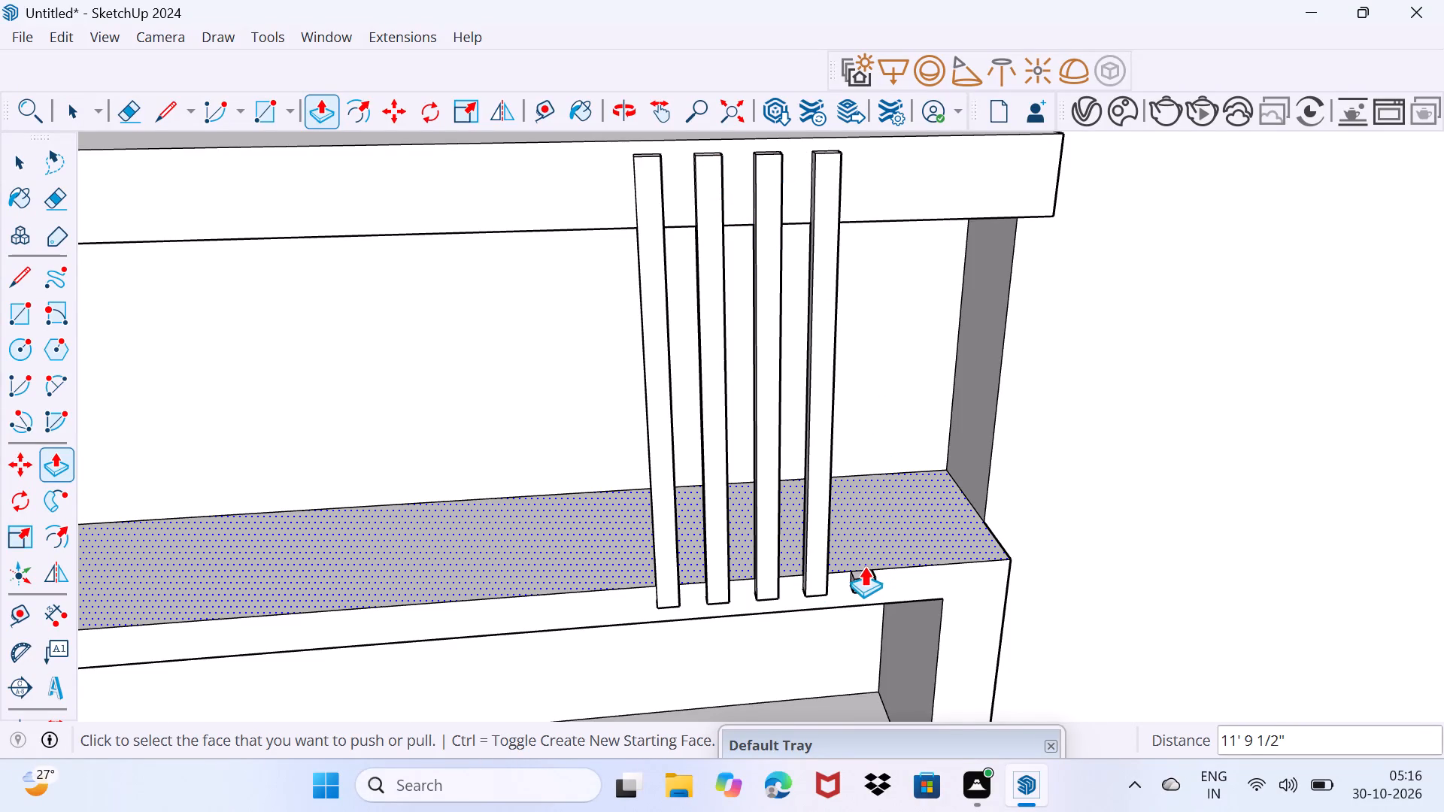
{"action": "left_click", "coordinate": [857, 571]}
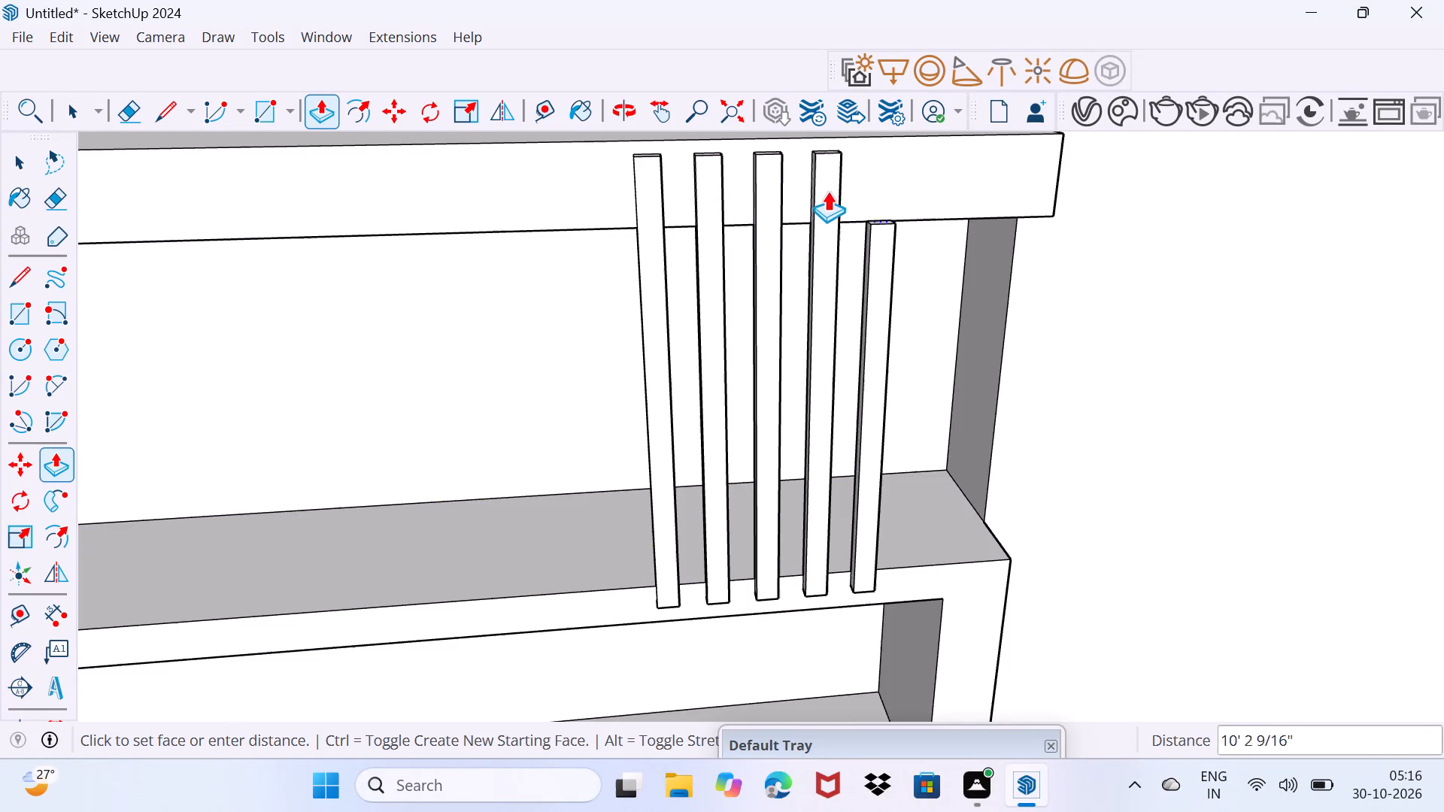
{"action": "left_click", "coordinate": [826, 148]}
{"action": "key", "text": "space"}
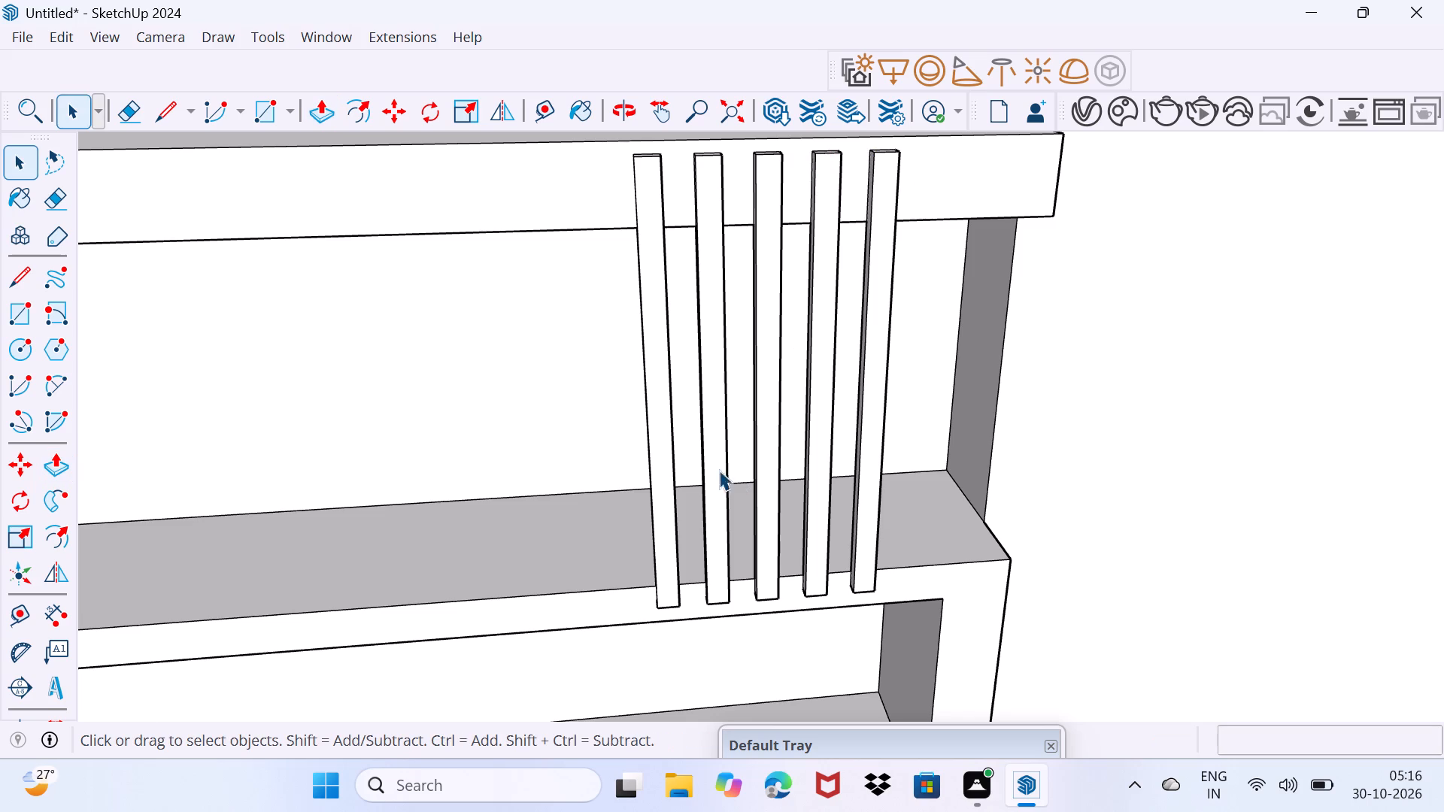
Examine the row of vertical fins, the roof band and the projecting frame from several angles.
{"action": "scroll", "coordinate": [654, 429], "scroll_direction": "down", "scroll_amount": 3}
{"action": "middle_click_drag", "start_coordinate": [593, 450], "coordinate": [836, 524]}
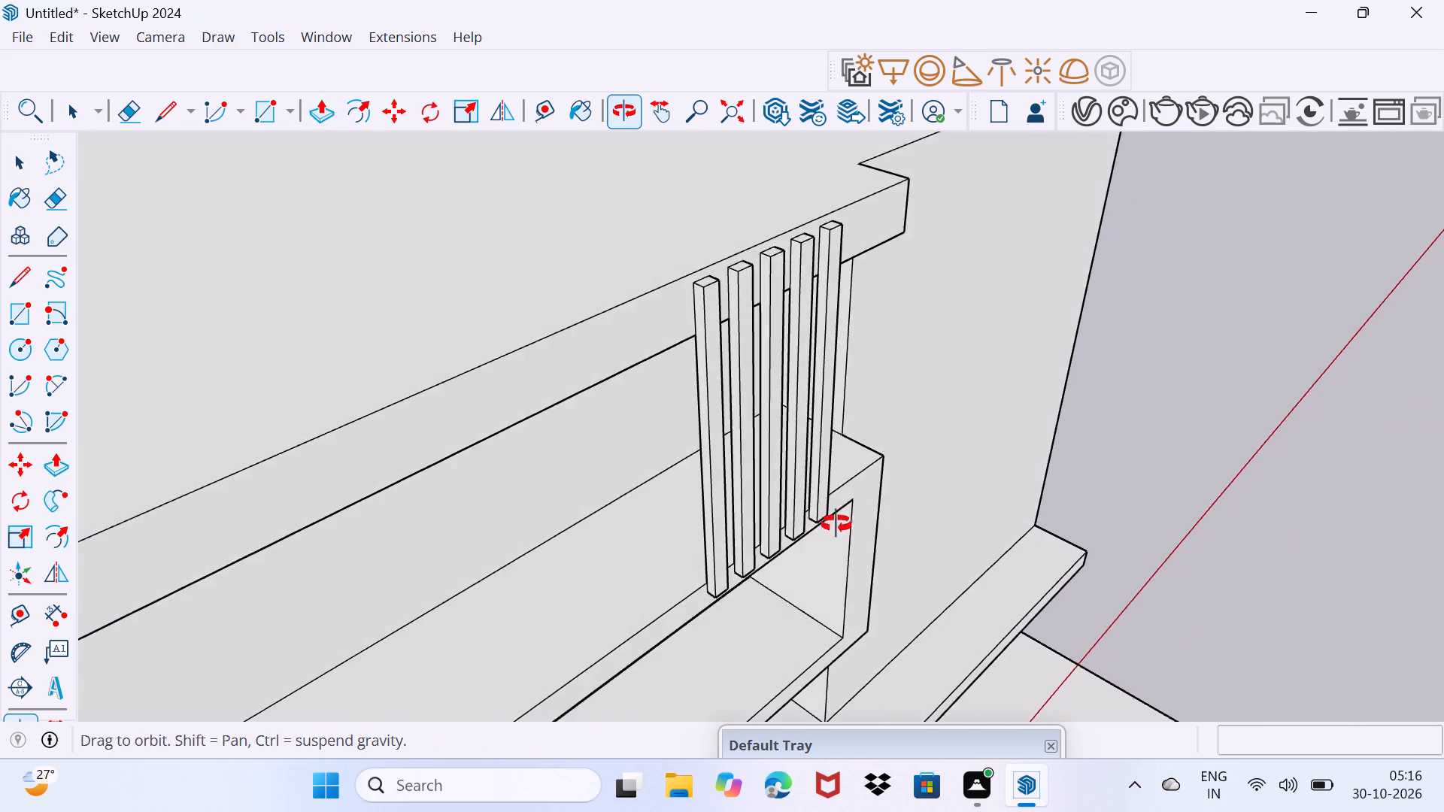
{"action": "middle_click_drag", "start_coordinate": [836, 524], "coordinate": [515, 491]}
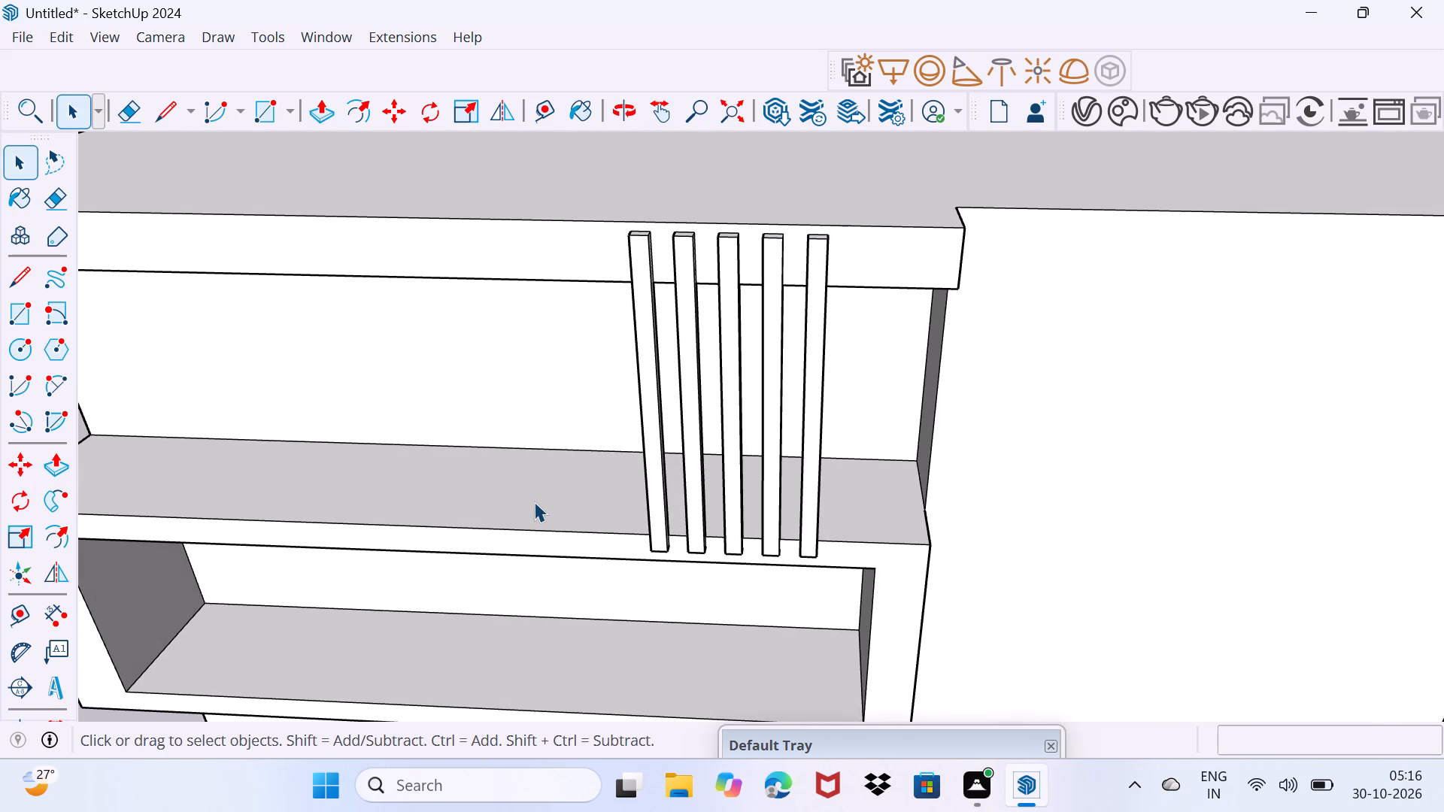
{"action": "middle_click_drag", "start_coordinate": [424, 492], "coordinate": [736, 532]}
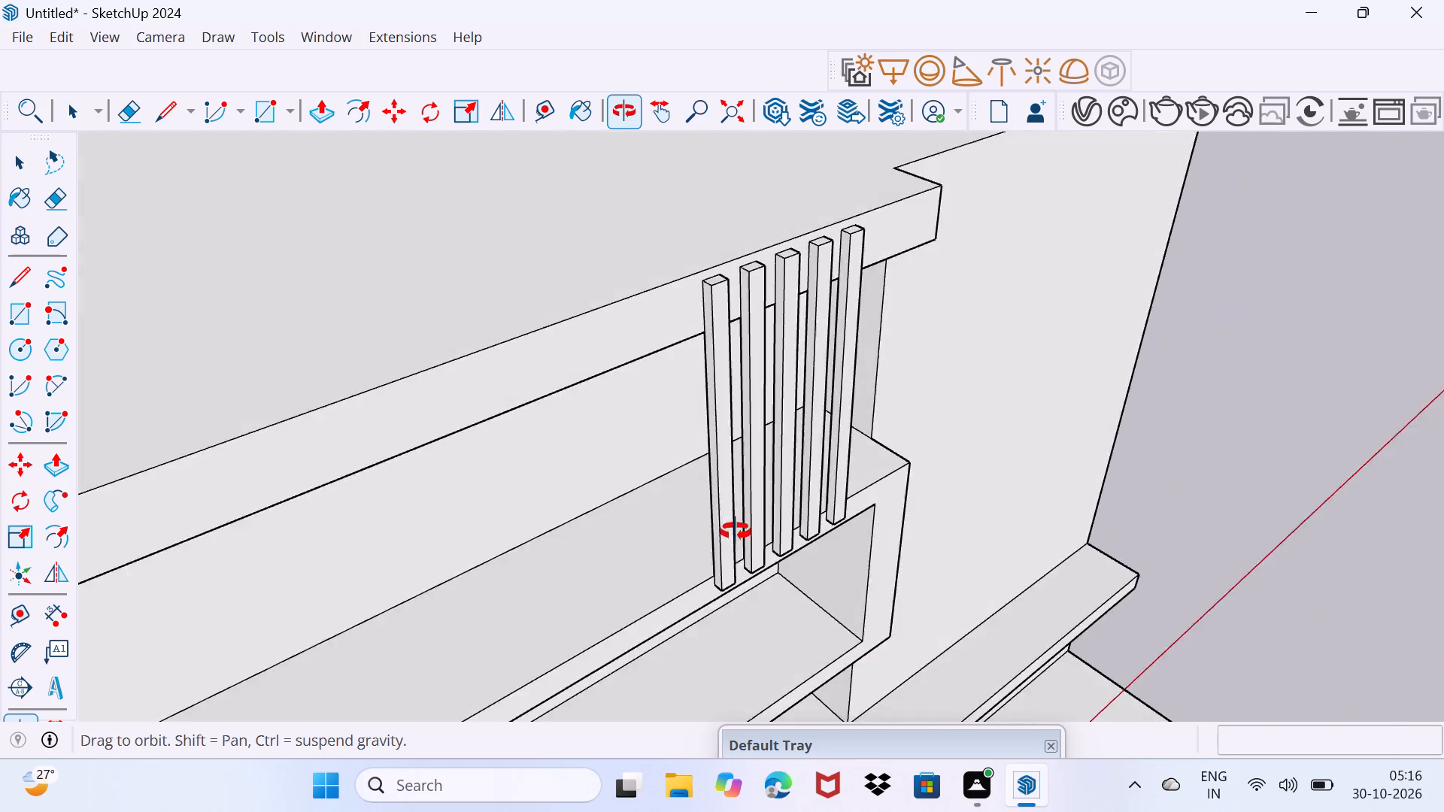
{"action": "middle_click_drag", "start_coordinate": [736, 532], "coordinate": [643, 489]}
{"action": "scroll", "coordinate": [643, 489], "scroll_direction": "down", "scroll_amount": 6}
{"action": "middle_click_drag", "start_coordinate": [599, 518], "coordinate": [552, 521]}
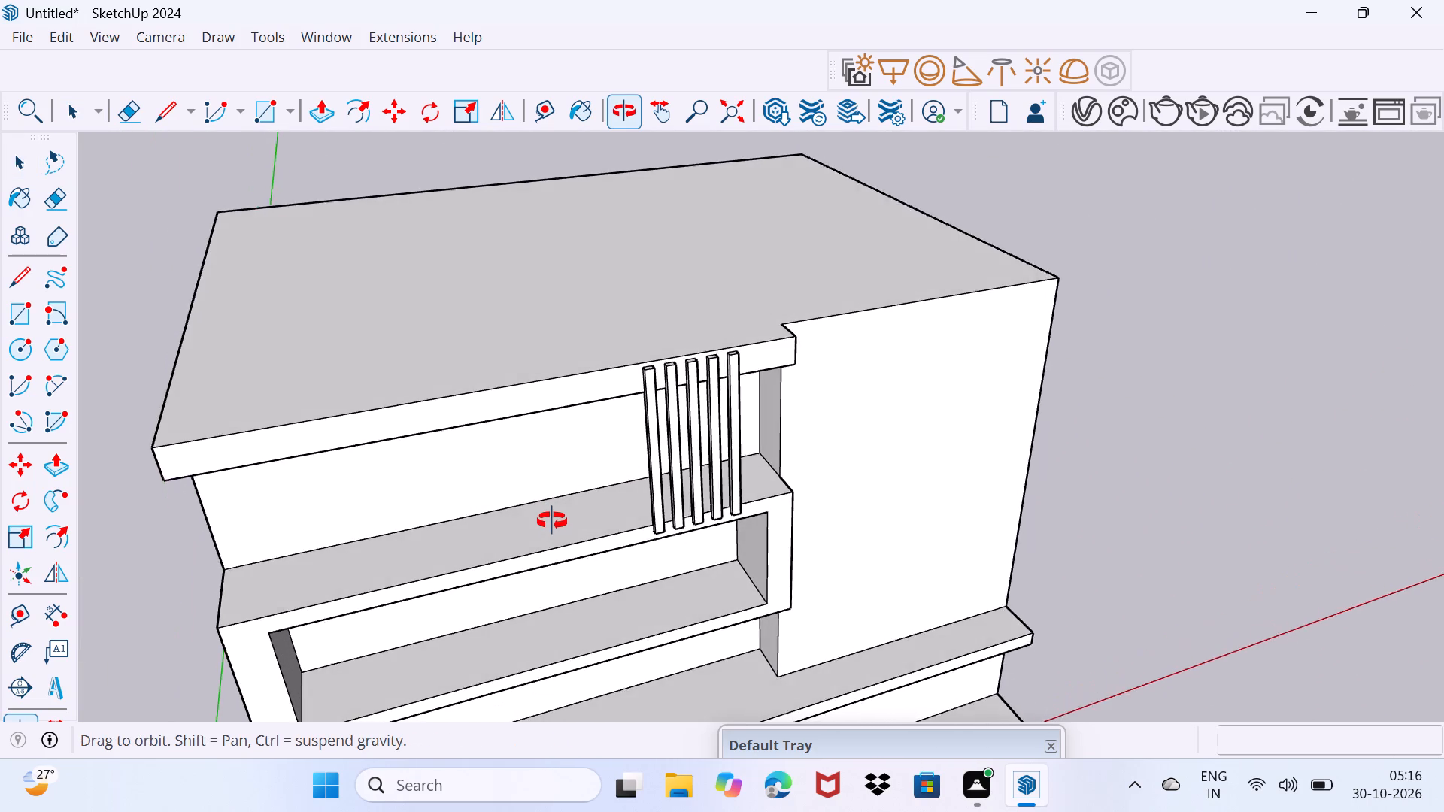
{"action": "middle_click_drag", "start_coordinate": [552, 521], "coordinate": [541, 512]}
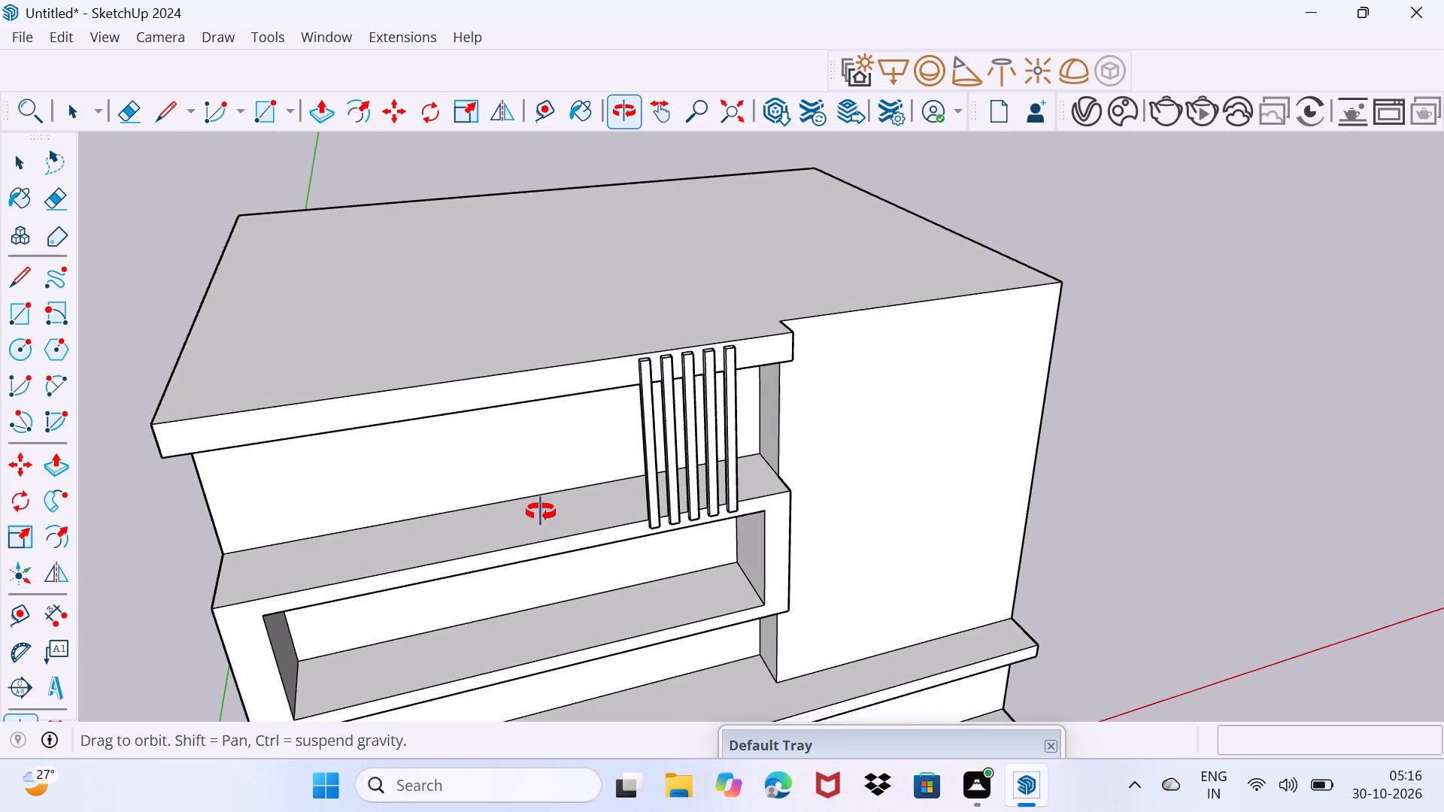
{"action": "middle_click_drag", "start_coordinate": [541, 512], "coordinate": [518, 512]}
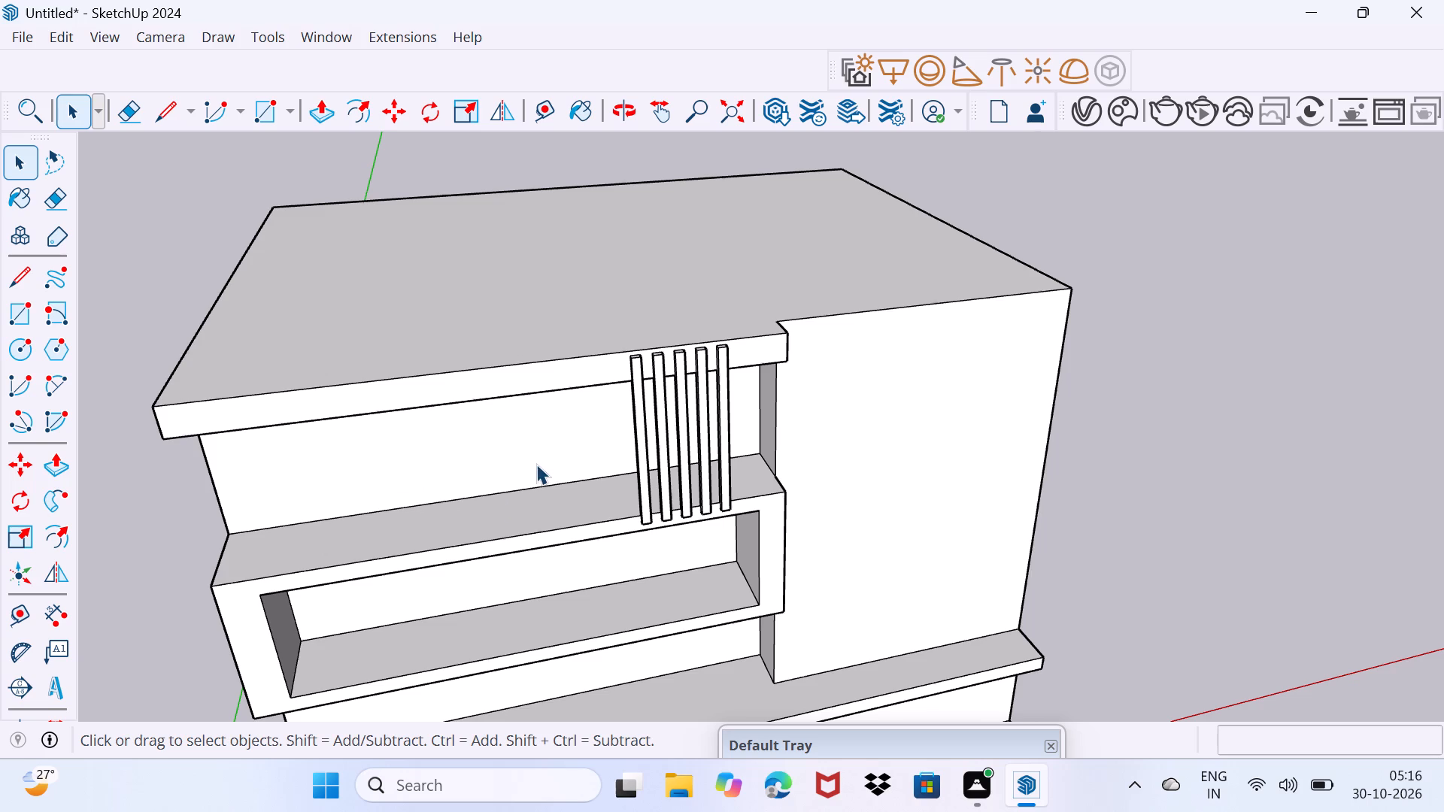
{"action": "middle_click_drag", "start_coordinate": [531, 471], "coordinate": [490, 500]}
{"action": "scroll", "coordinate": [372, 615], "scroll_direction": "up", "scroll_amount": 1}
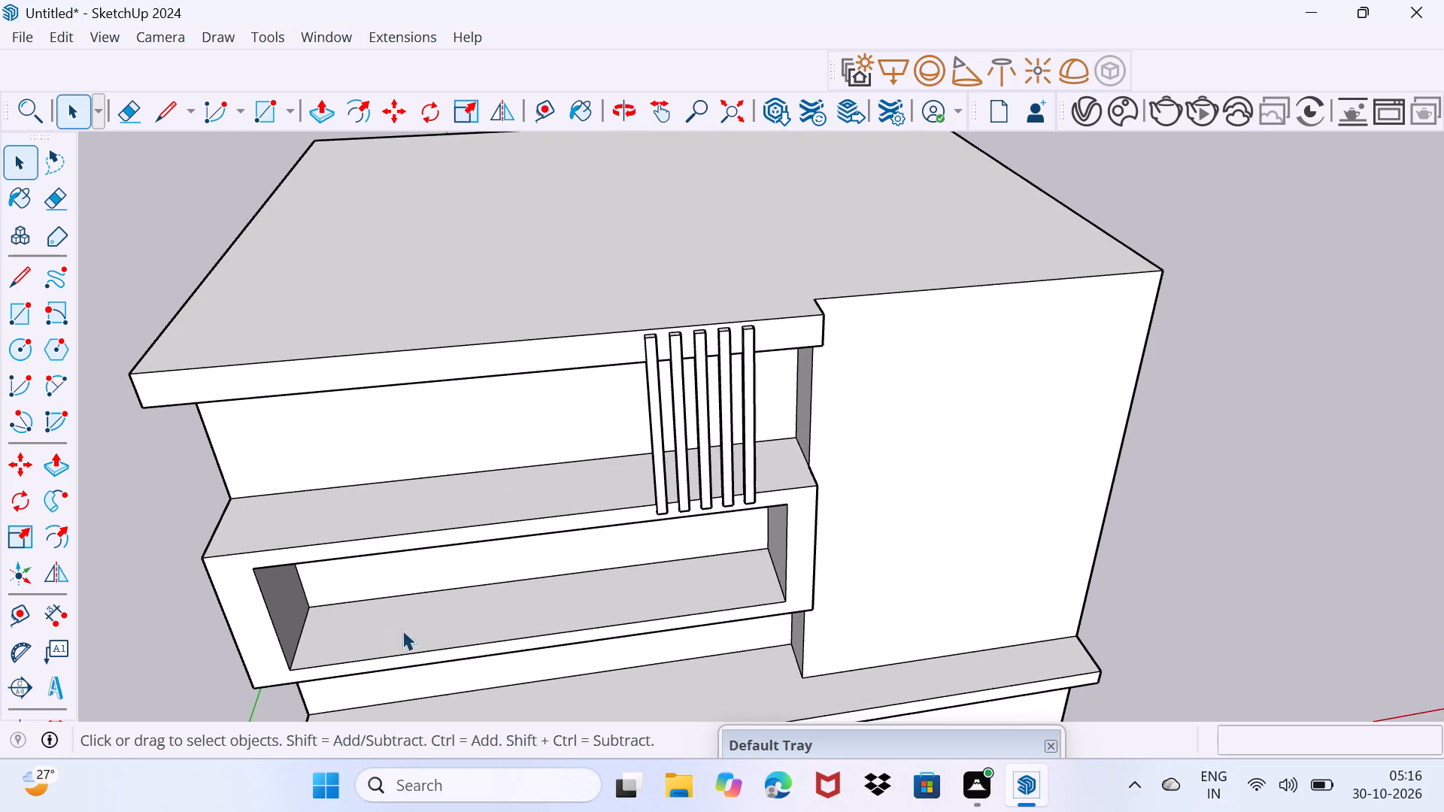
{"action": "middle_click_drag", "start_coordinate": [417, 650], "coordinate": [133, 635]}
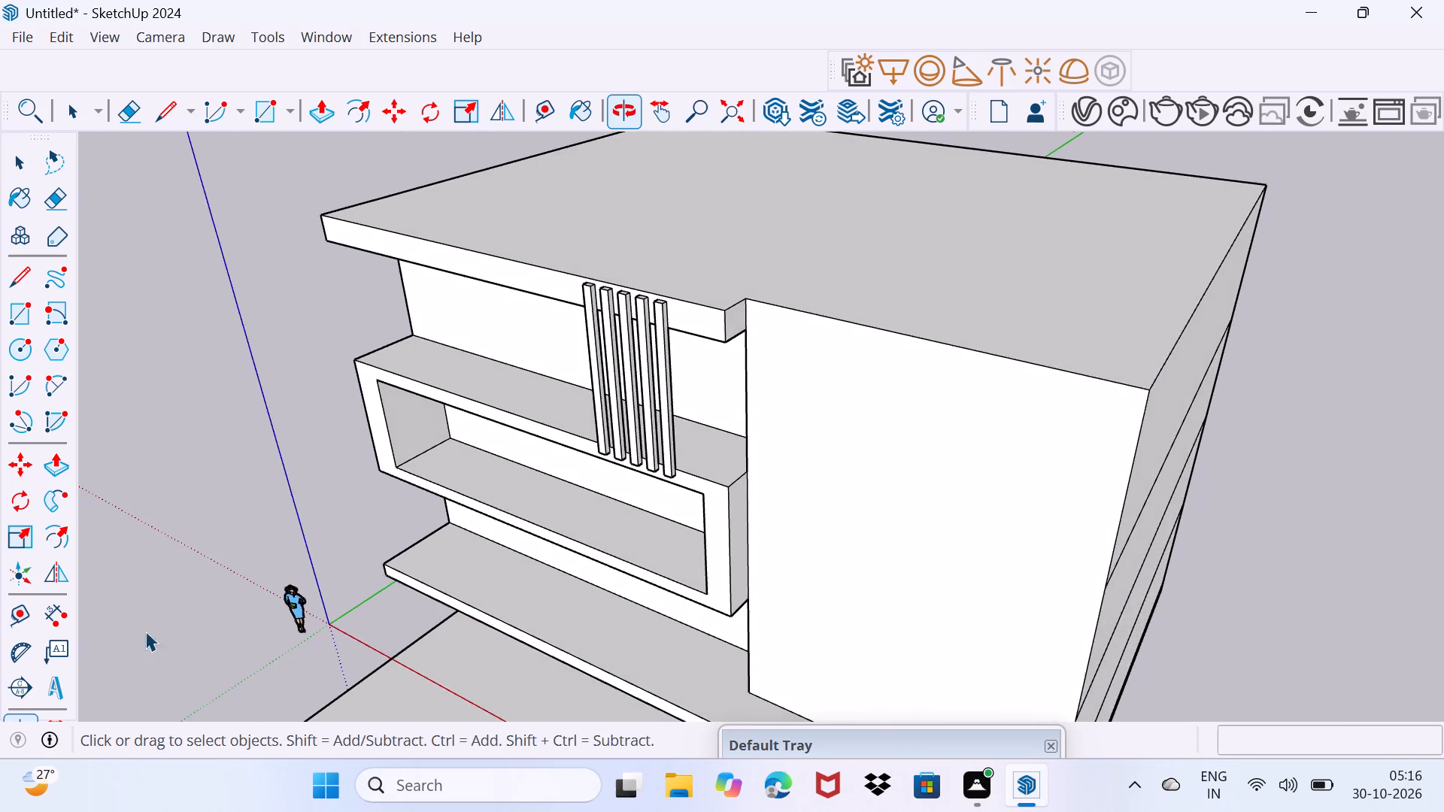
{"action": "scroll", "coordinate": [625, 637], "scroll_direction": "up", "scroll_amount": 6}
{"action": "middle_click_drag", "start_coordinate": [784, 559], "coordinate": [831, 571]}
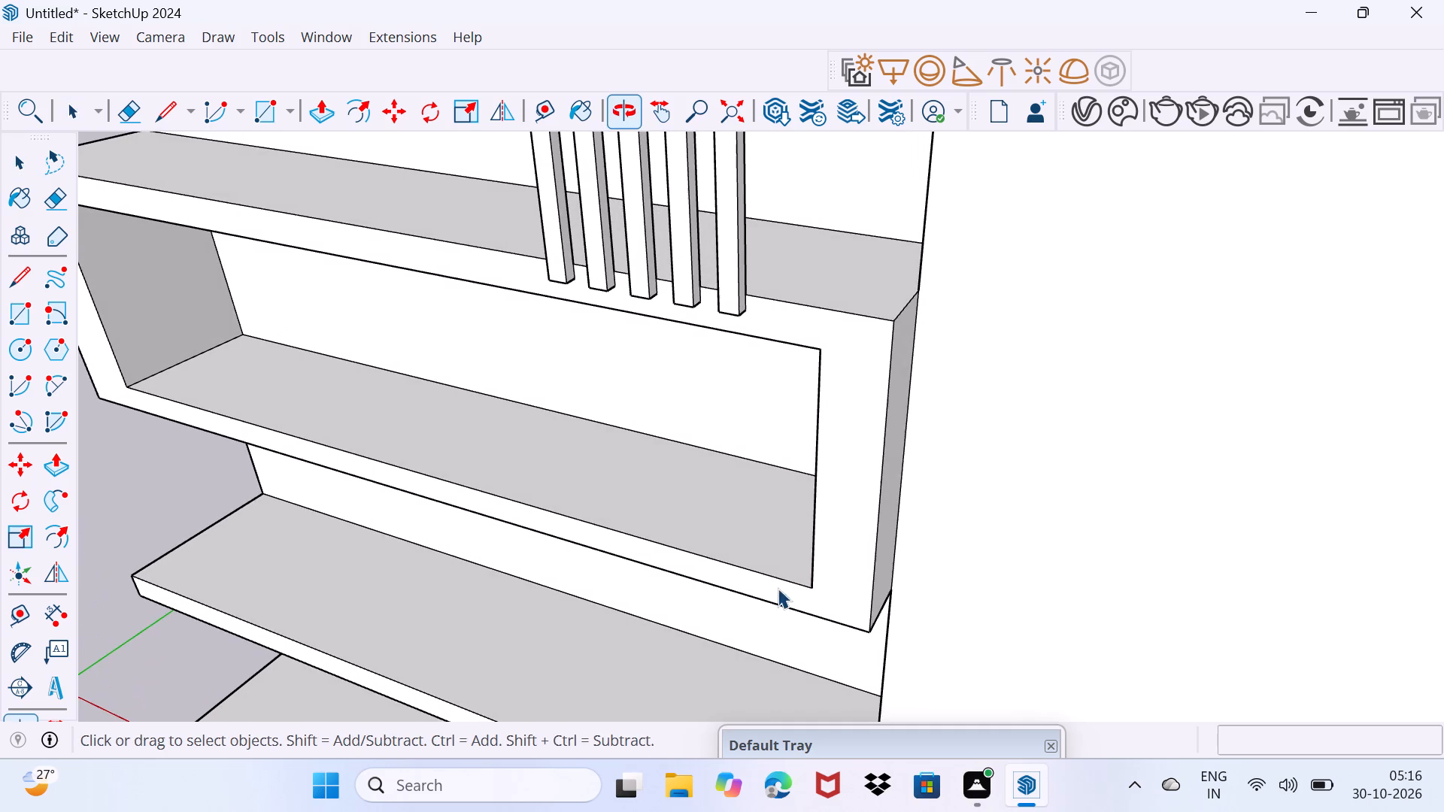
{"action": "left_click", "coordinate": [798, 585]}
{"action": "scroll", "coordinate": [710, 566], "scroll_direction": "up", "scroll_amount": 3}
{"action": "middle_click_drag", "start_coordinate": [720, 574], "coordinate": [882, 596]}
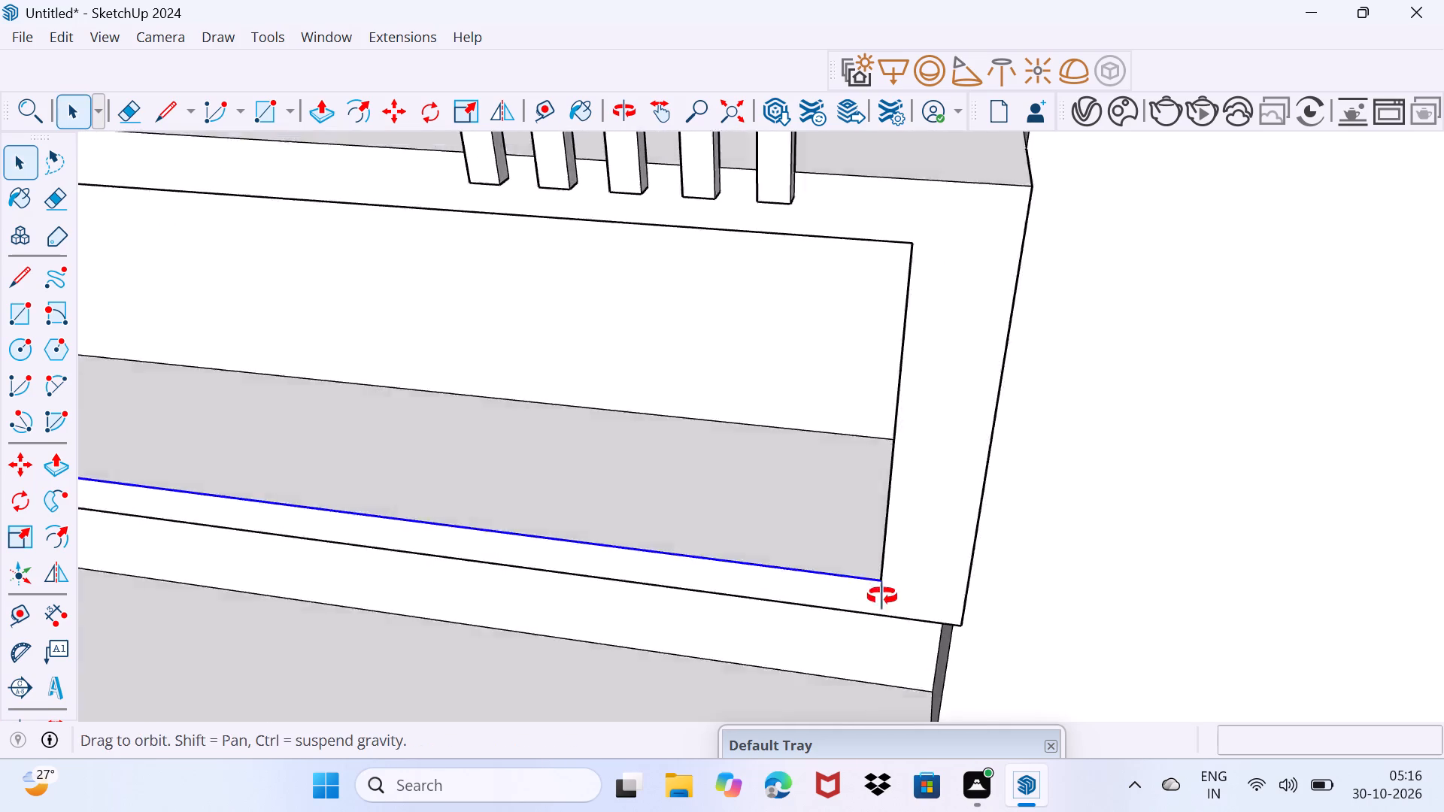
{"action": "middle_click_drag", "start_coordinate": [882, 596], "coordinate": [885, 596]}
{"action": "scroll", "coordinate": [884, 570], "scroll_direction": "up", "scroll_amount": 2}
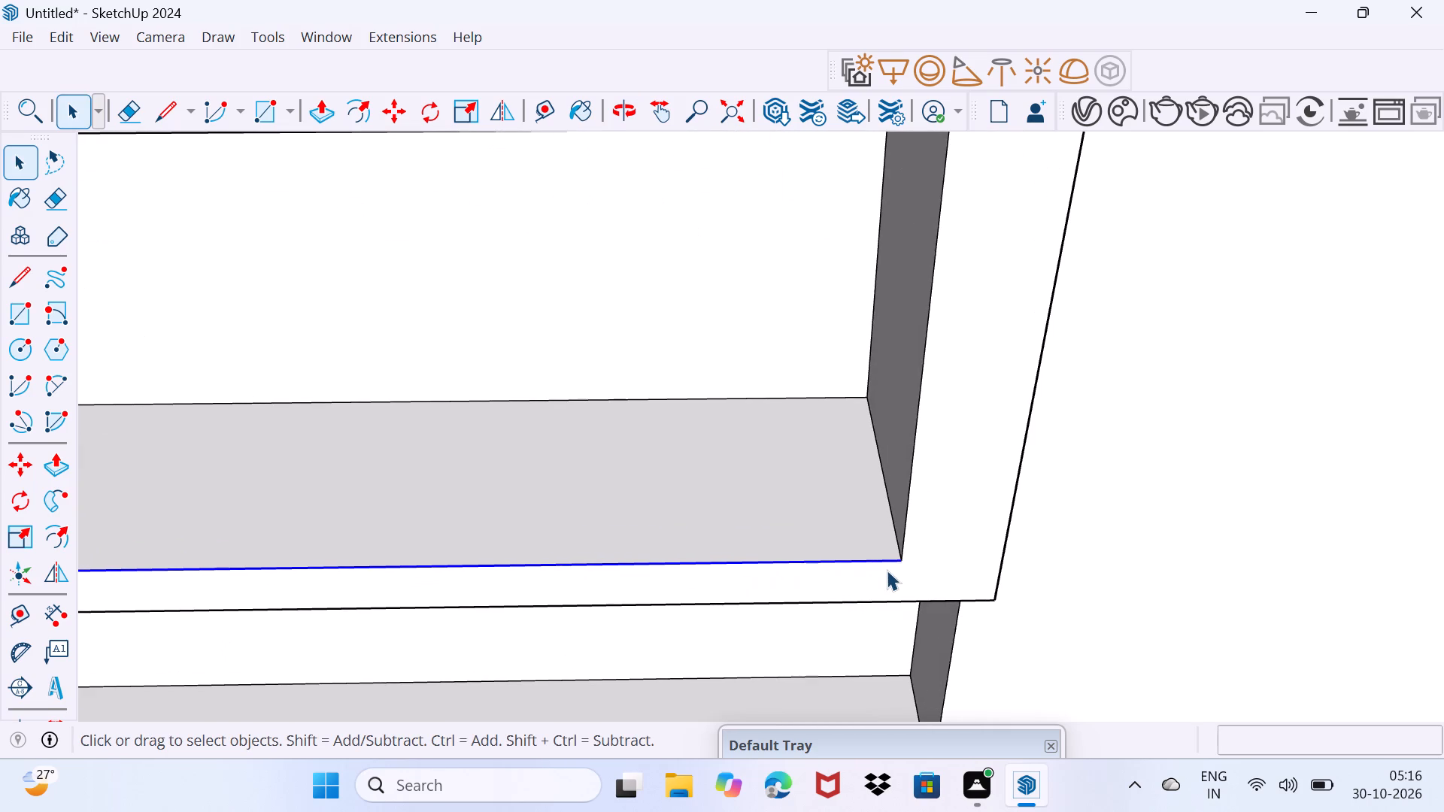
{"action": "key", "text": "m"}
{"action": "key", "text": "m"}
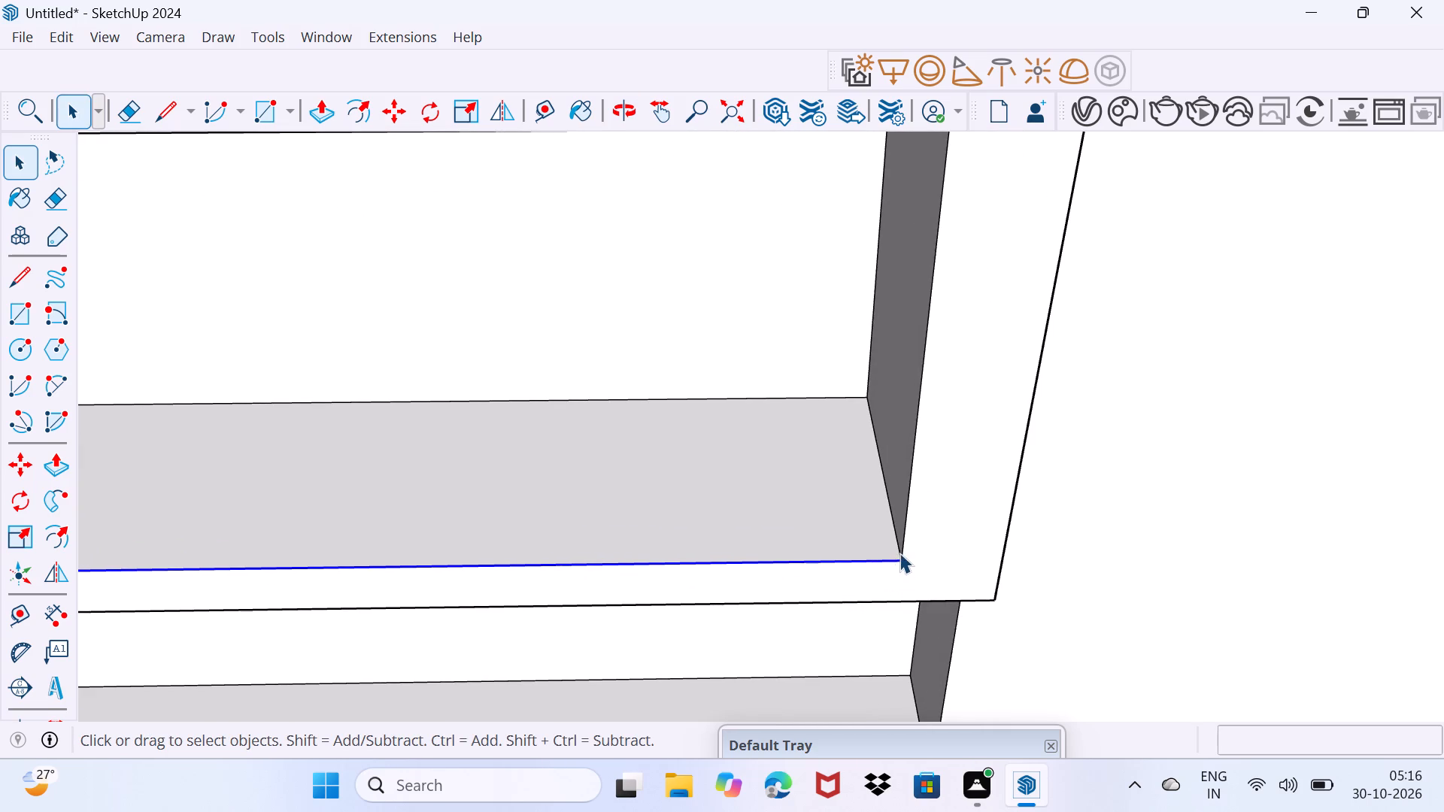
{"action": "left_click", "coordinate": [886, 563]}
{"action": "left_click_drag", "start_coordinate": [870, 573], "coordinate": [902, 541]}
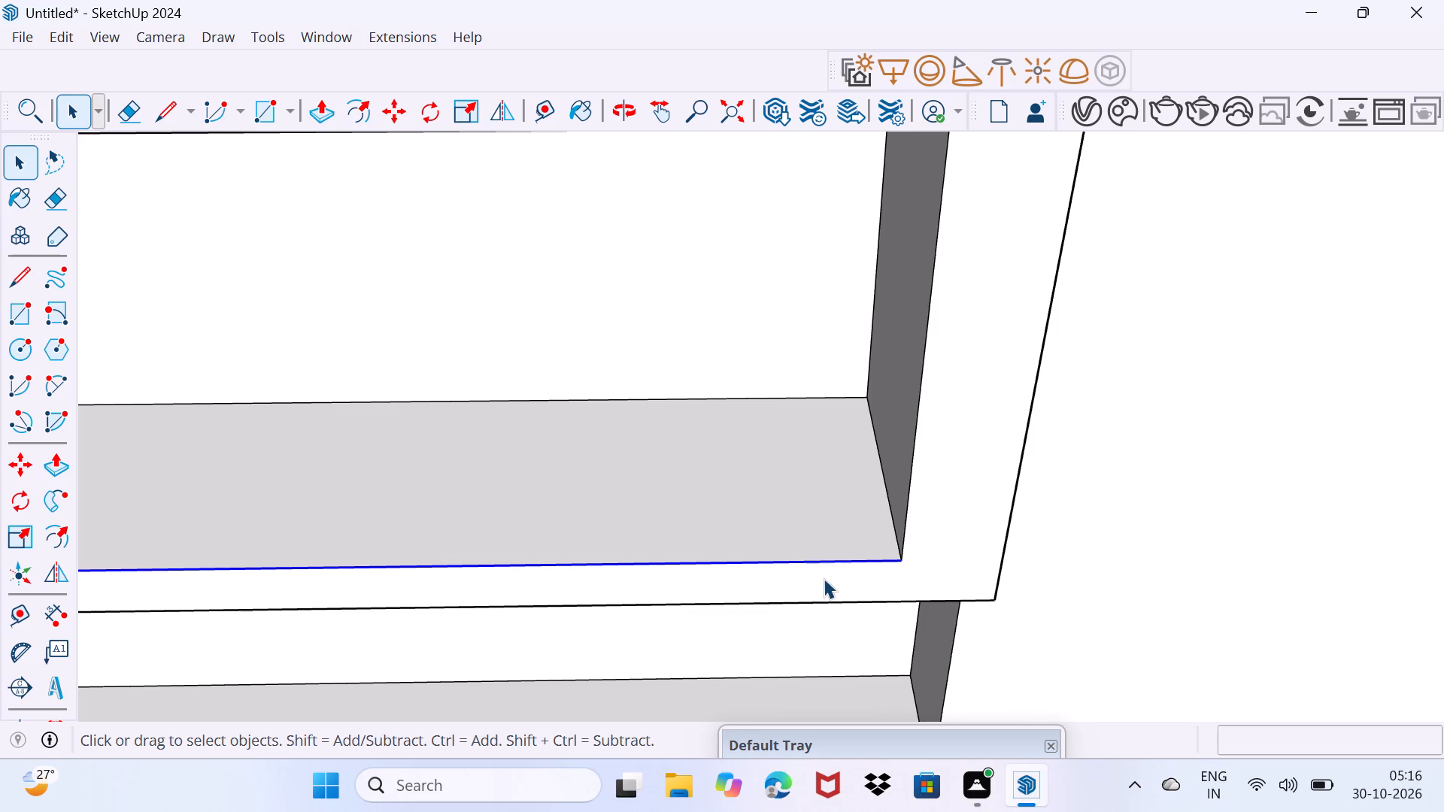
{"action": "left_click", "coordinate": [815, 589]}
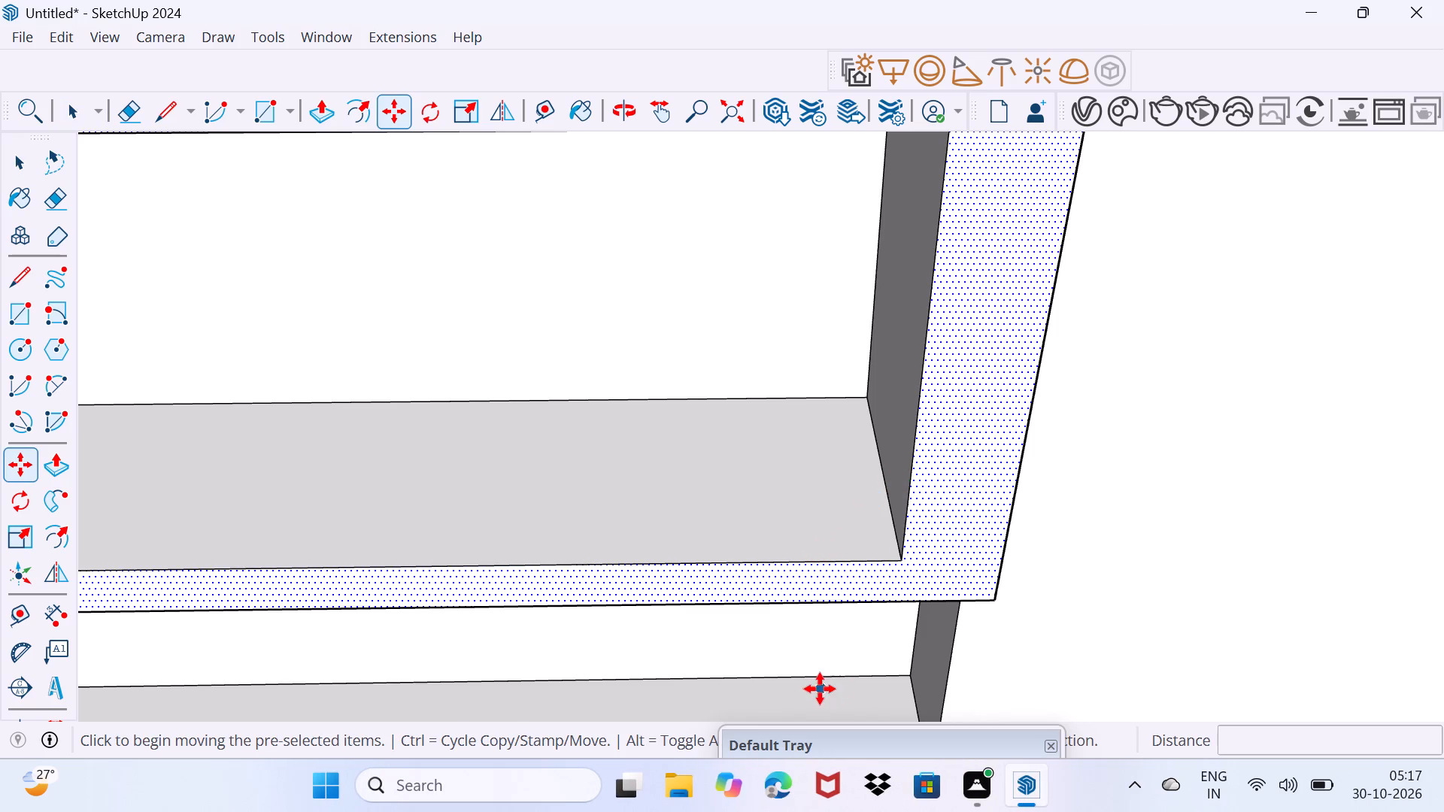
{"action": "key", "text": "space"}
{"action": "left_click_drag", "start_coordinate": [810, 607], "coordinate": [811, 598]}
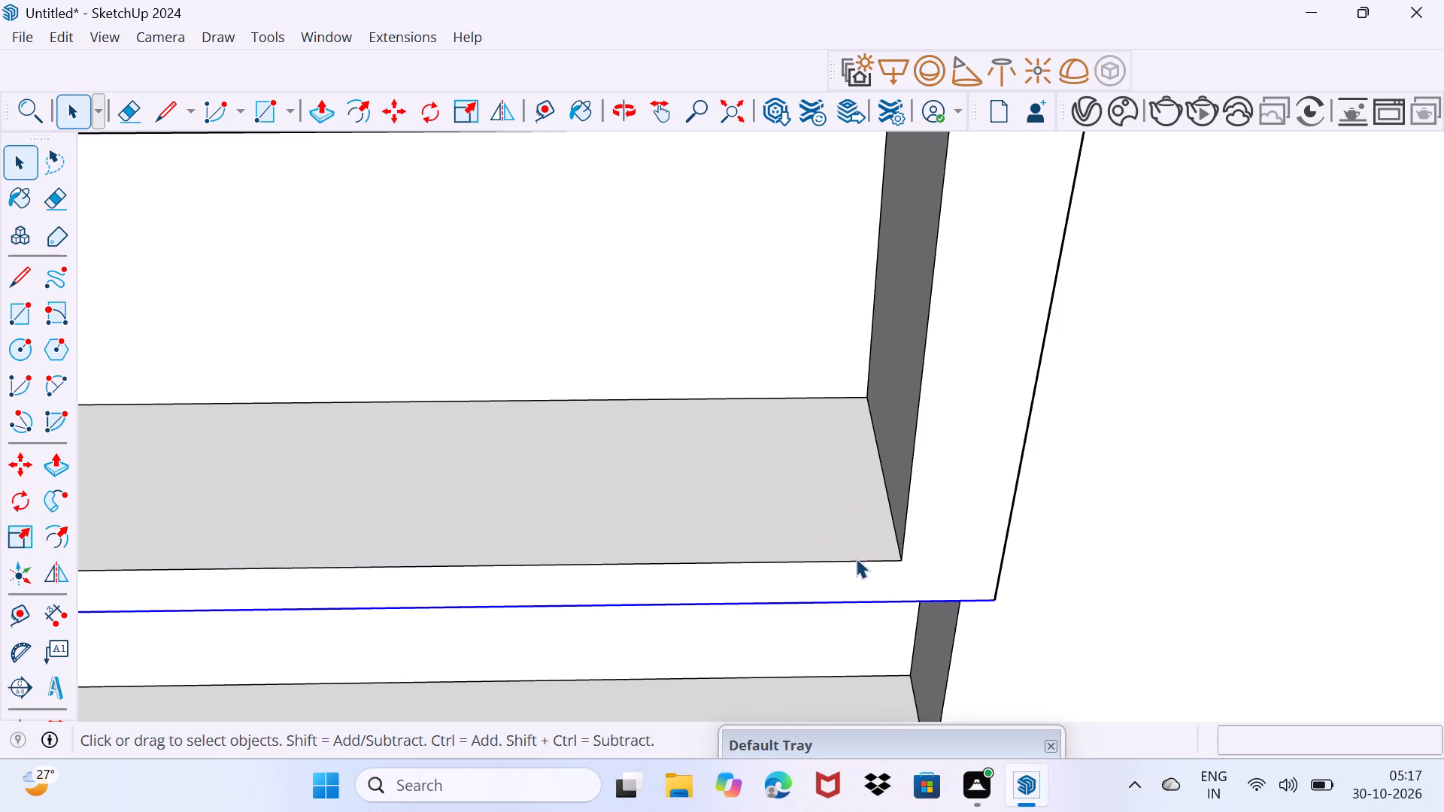
Copy the front floor edge of the projecting frame's opening 3 11/16" inward, and copy that line another 1 5/8" to outline a thin strip.
{"action": "left_click", "coordinate": [854, 560]}
{"action": "key", "text": "m"}
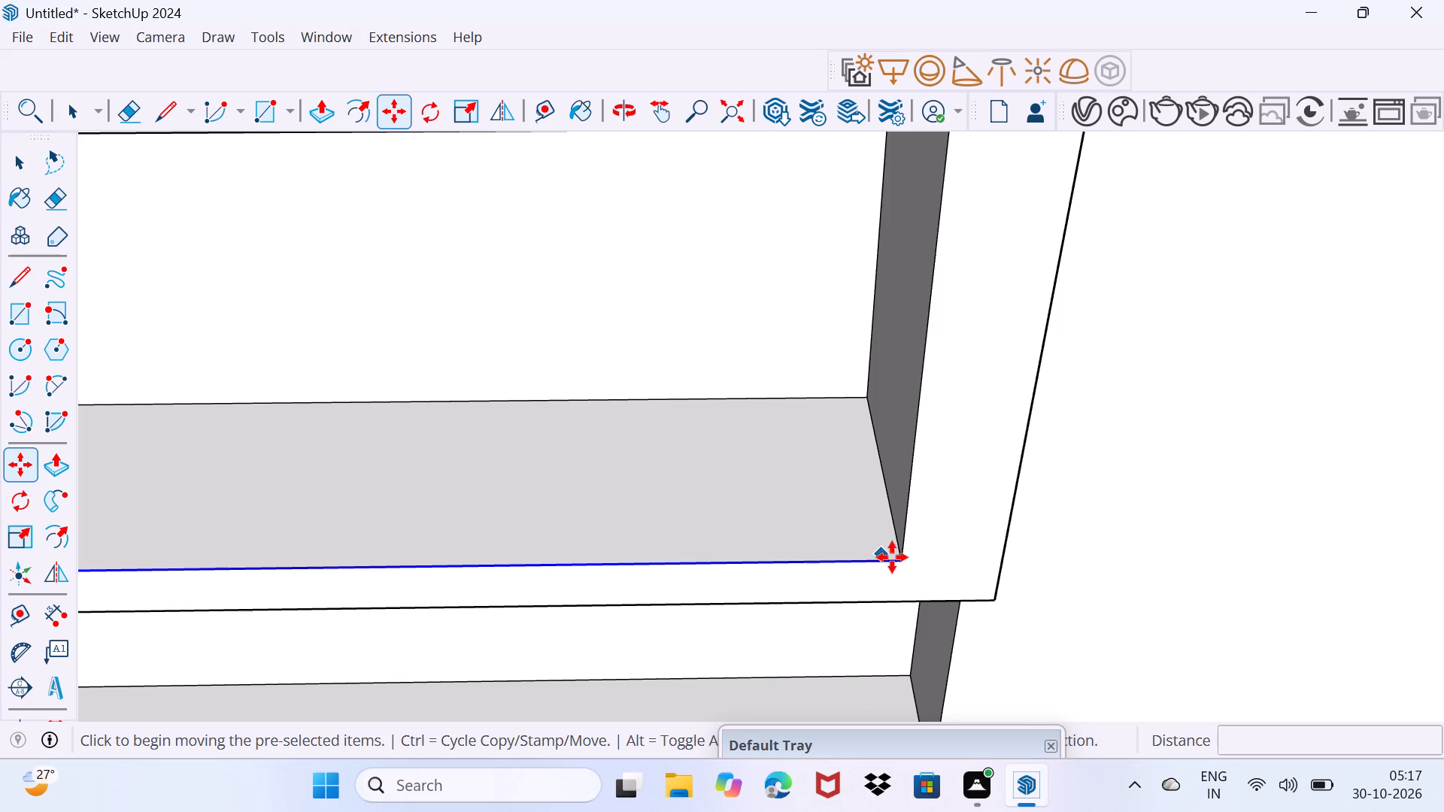
{"action": "left_click", "coordinate": [896, 558]}
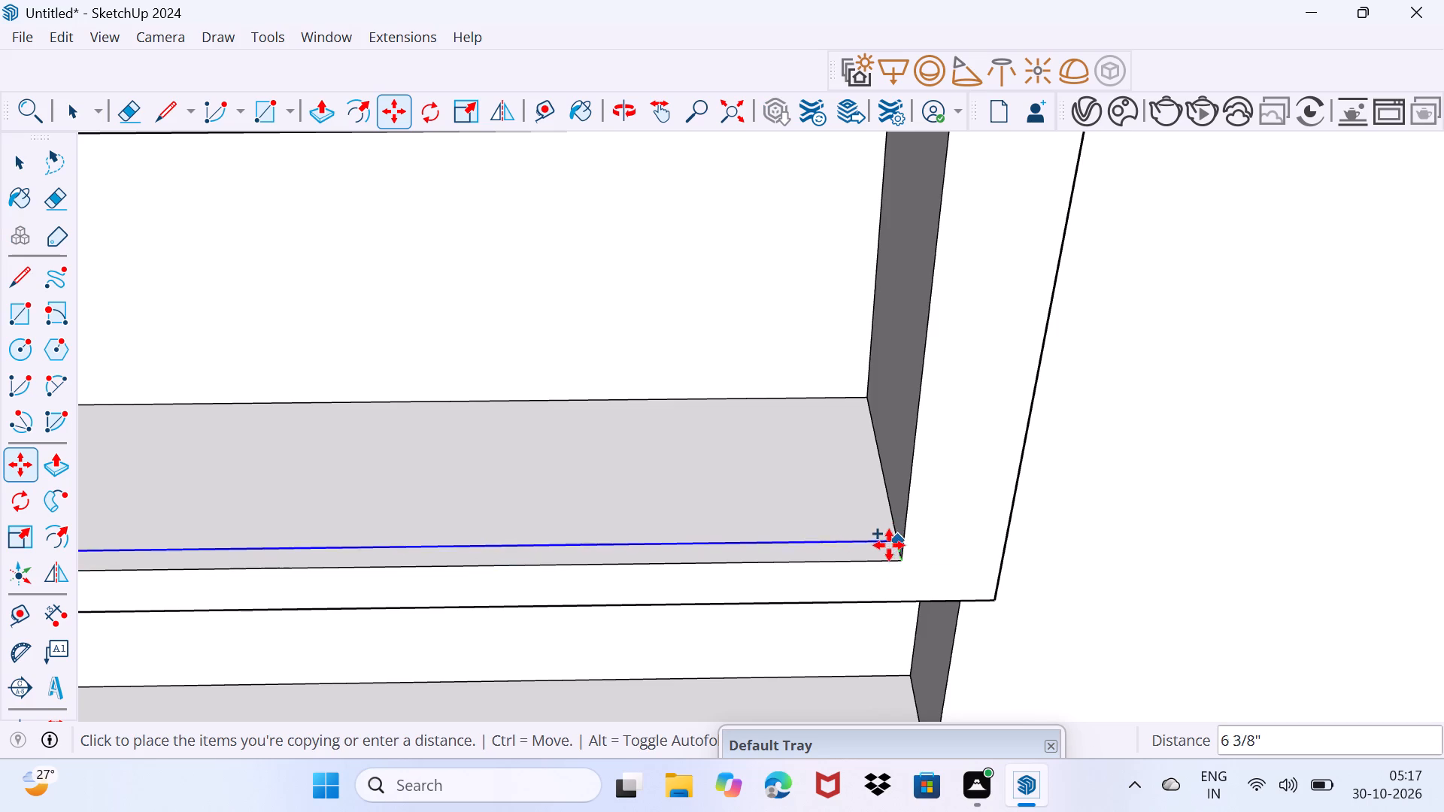
{"action": "scroll", "coordinate": [889, 545], "scroll_direction": "up", "scroll_amount": 15}
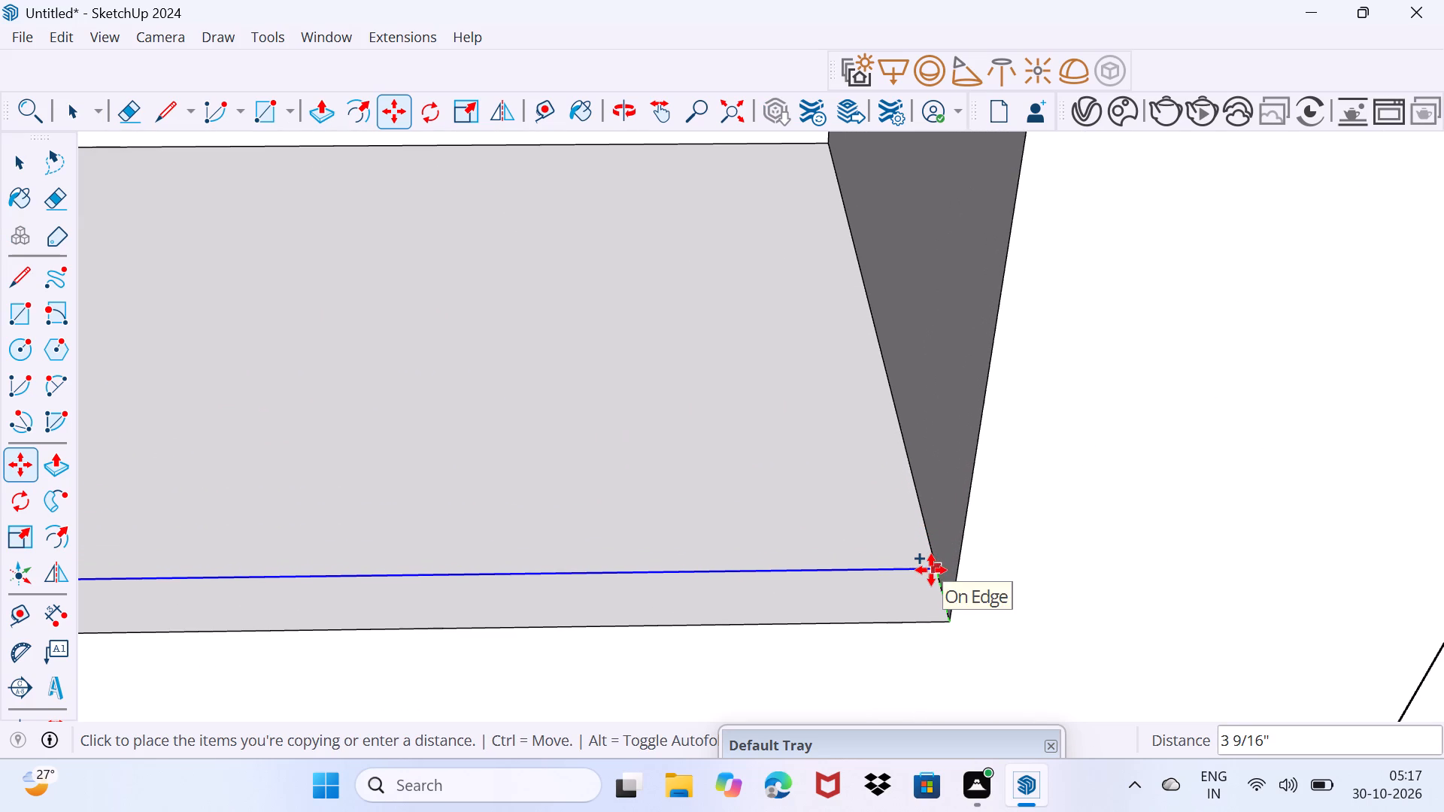
{"action": "left_click", "coordinate": [932, 568]}
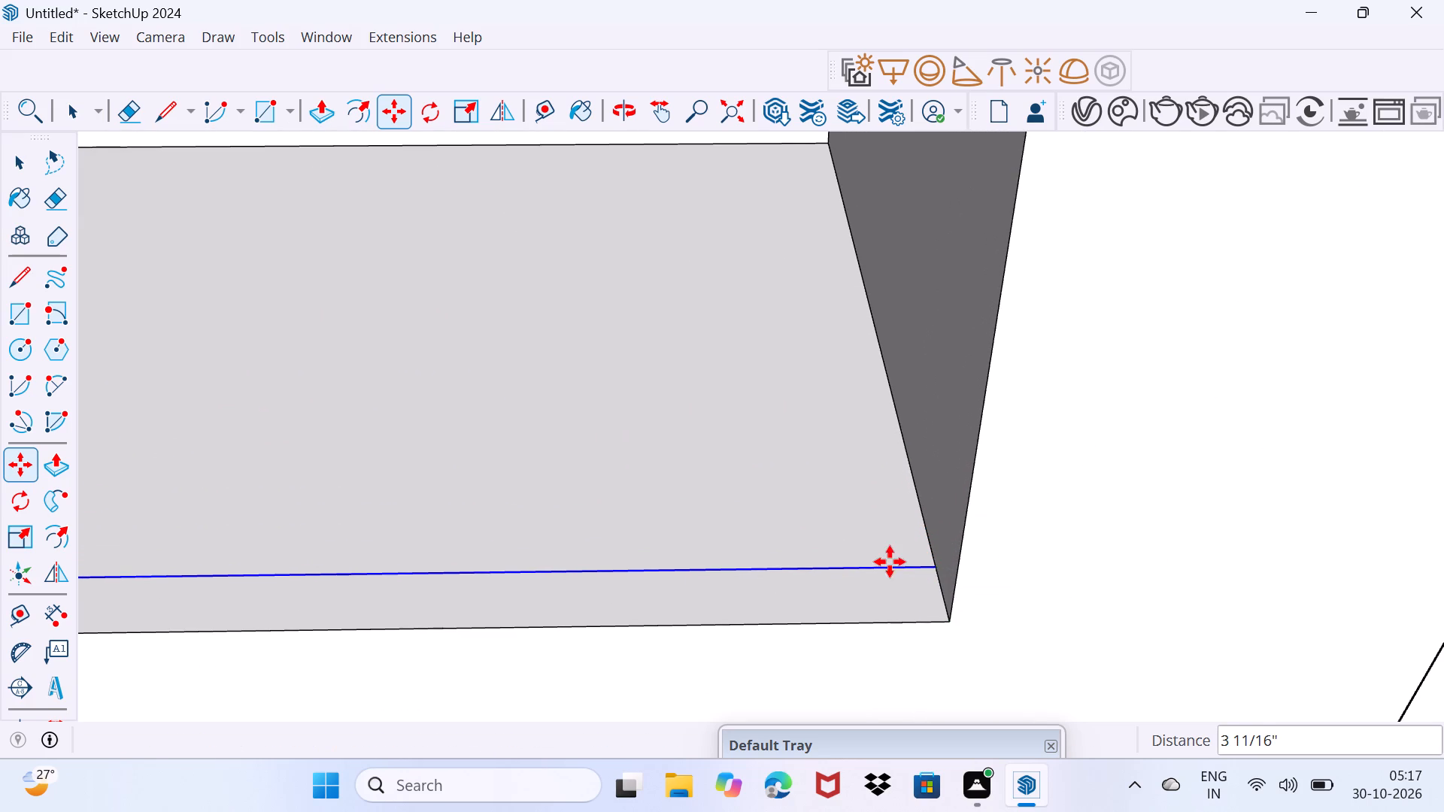
{"action": "left_click", "coordinate": [851, 568]}
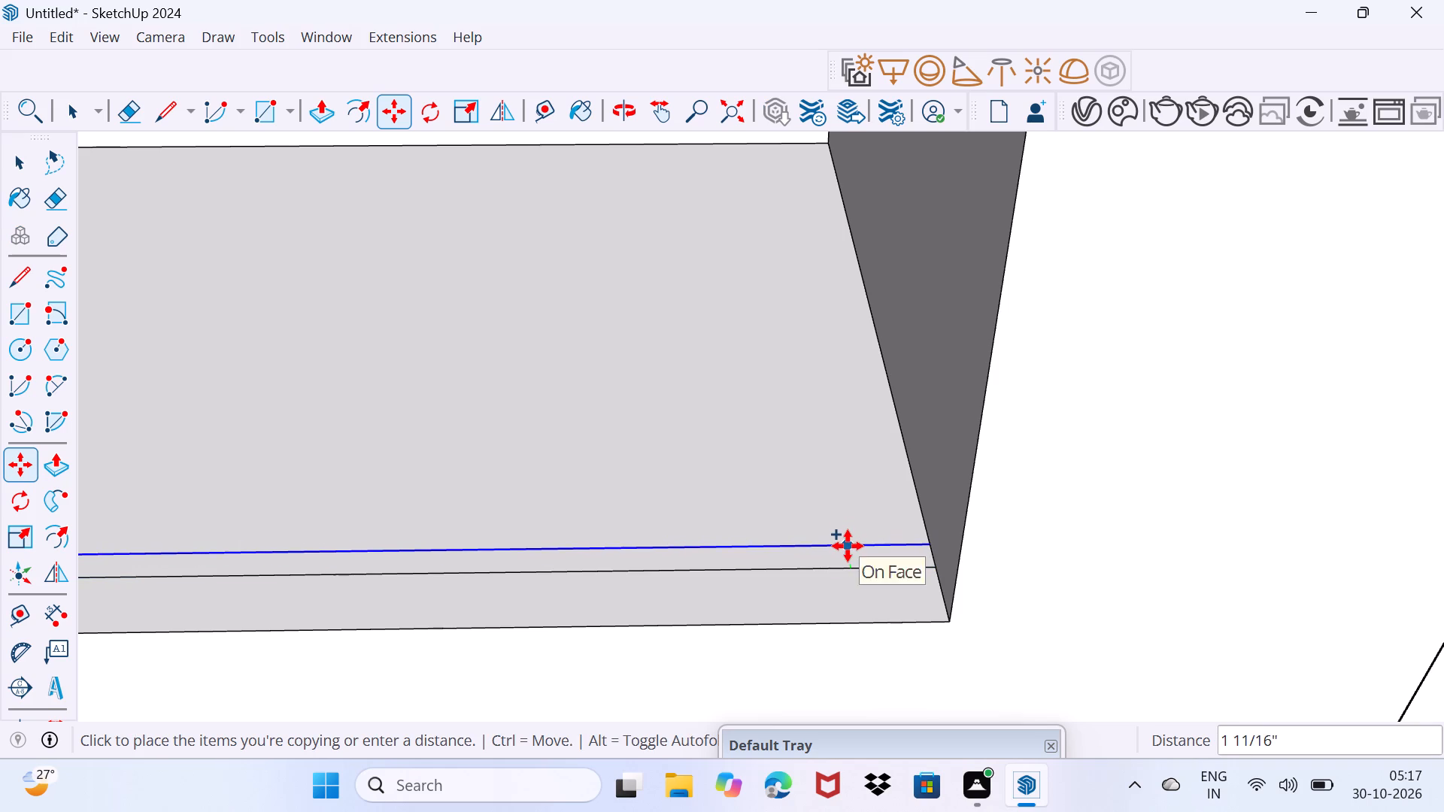
{"action": "left_click", "coordinate": [848, 547]}
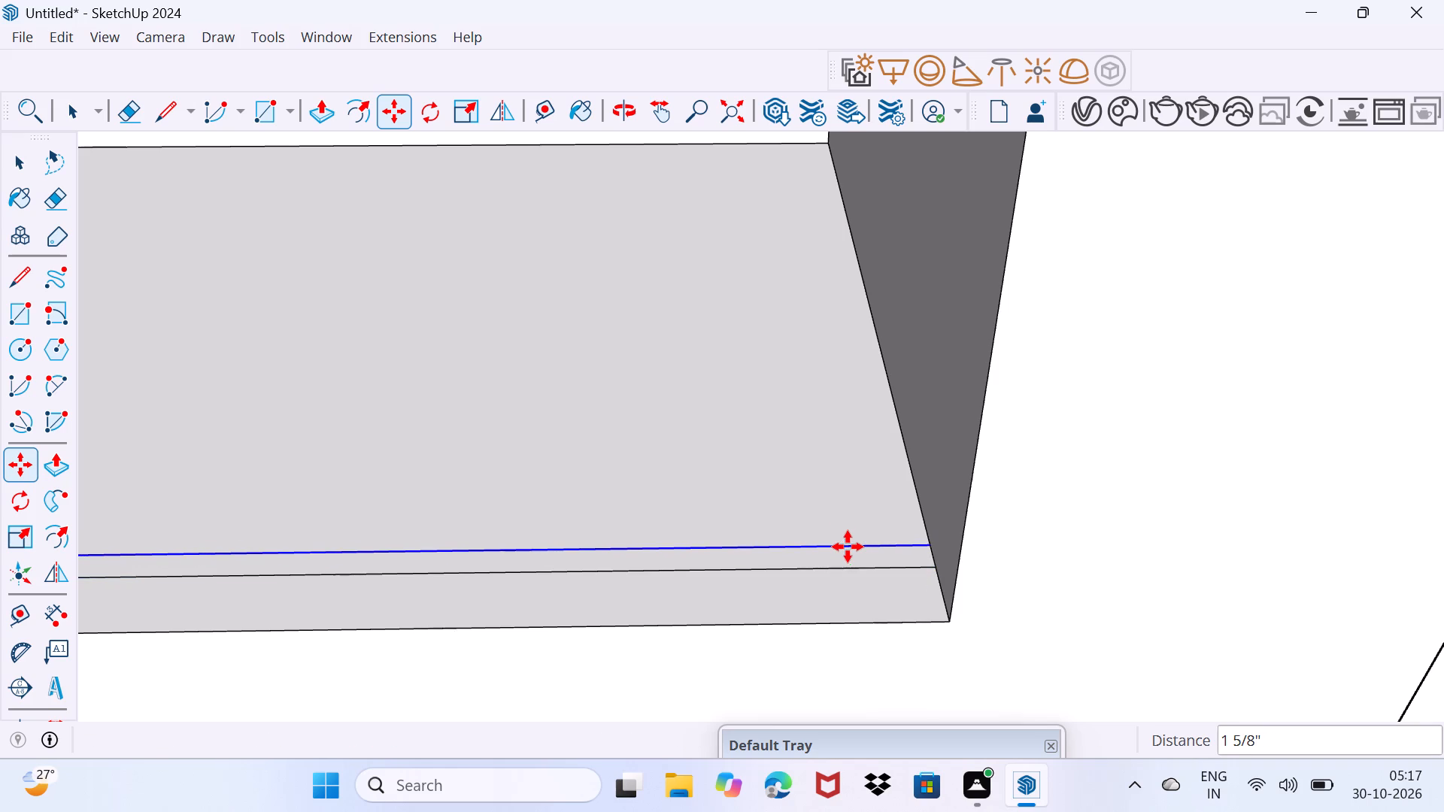
{"action": "key", "text": "space"}
Pull the thin strip on the floor of the frame's opening up 6 9/16" to form a low curb.
{"action": "left_click", "coordinate": [814, 560]}
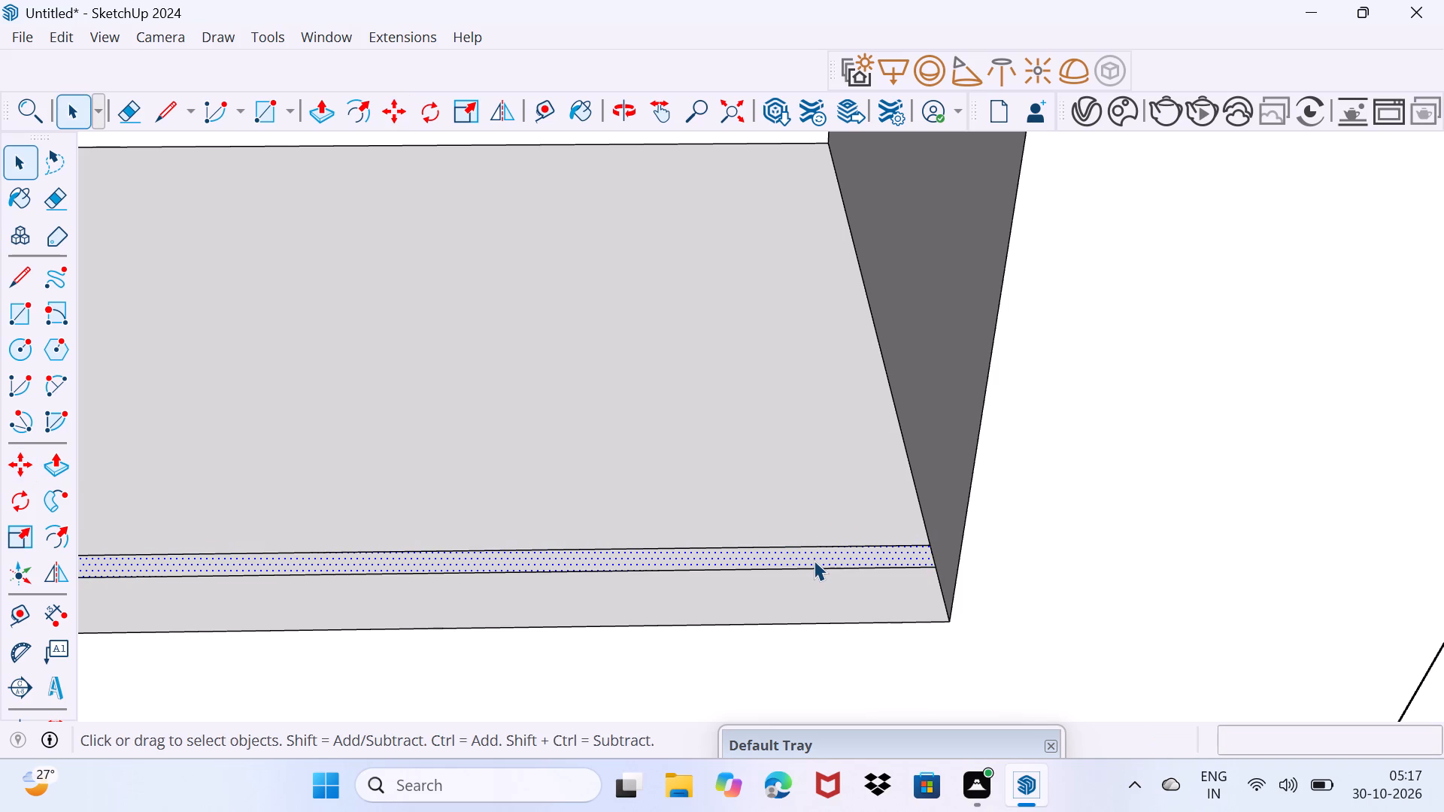
{"action": "key", "text": "p"}
{"action": "left_click", "coordinate": [814, 560]}
{"action": "scroll", "coordinate": [821, 535], "scroll_direction": "down", "scroll_amount": 3}
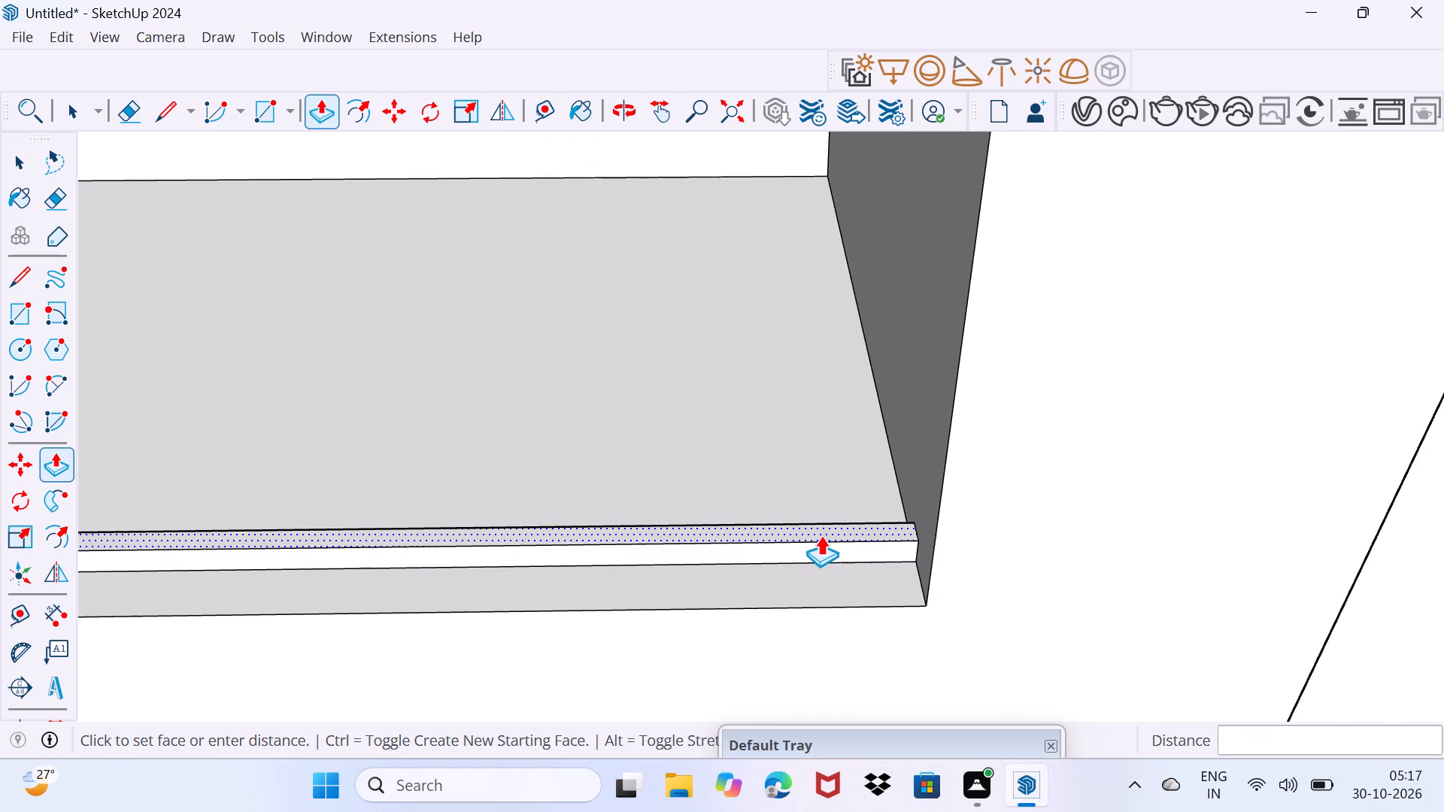
{"action": "scroll", "coordinate": [821, 532], "scroll_direction": "down", "scroll_amount": 13}
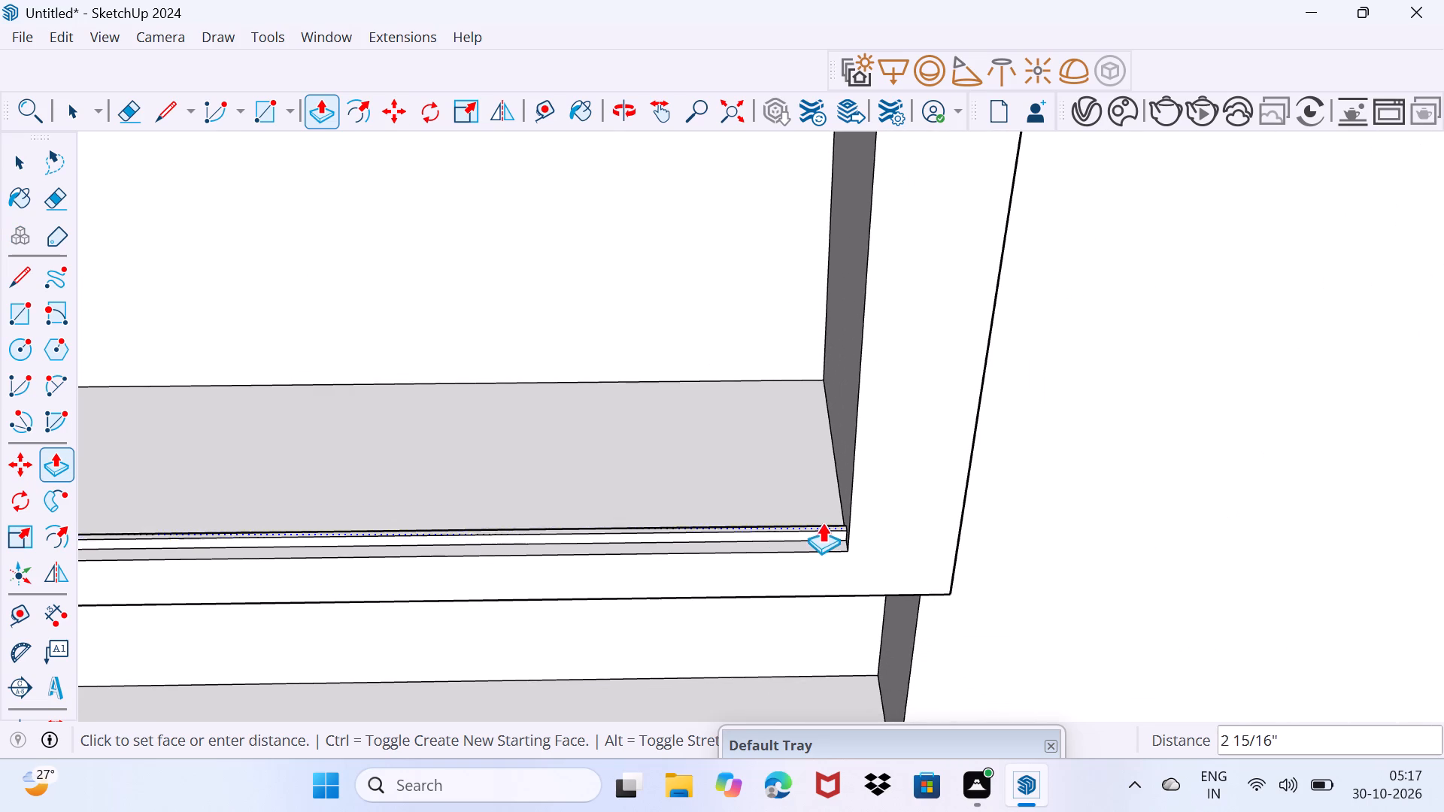
{"action": "left_click", "coordinate": [822, 517]}
Pull the low curb's front face outward to thicken it toward the front edge of the projecting frame's opening.
{"action": "scroll", "coordinate": [776, 519], "scroll_direction": "up", "scroll_amount": 3}
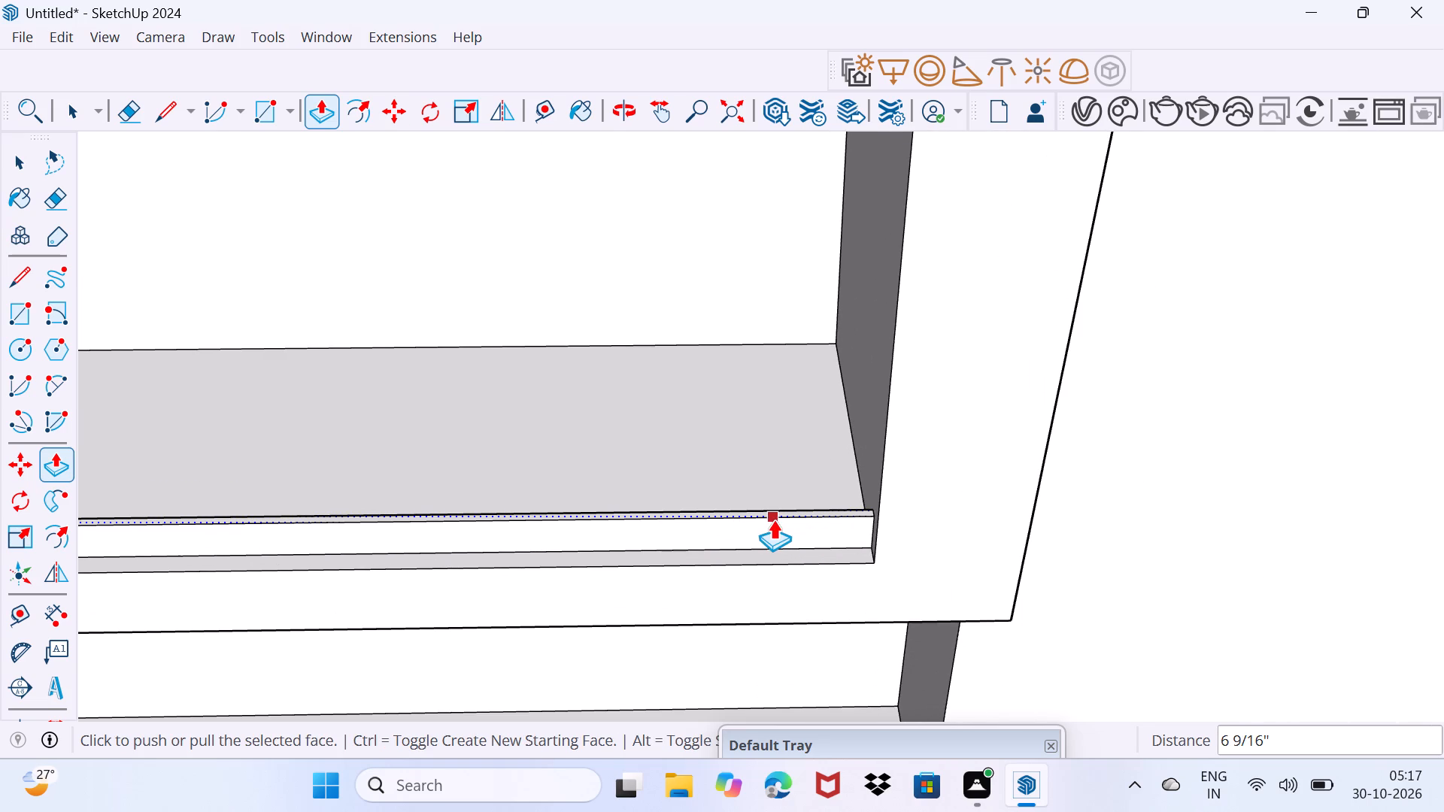
{"action": "key", "text": "grave"}
{"action": "key", "text": "Escape"}
{"action": "scroll", "coordinate": [779, 529], "scroll_direction": "up", "scroll_amount": 4}
{"action": "key", "text": "Escape"}
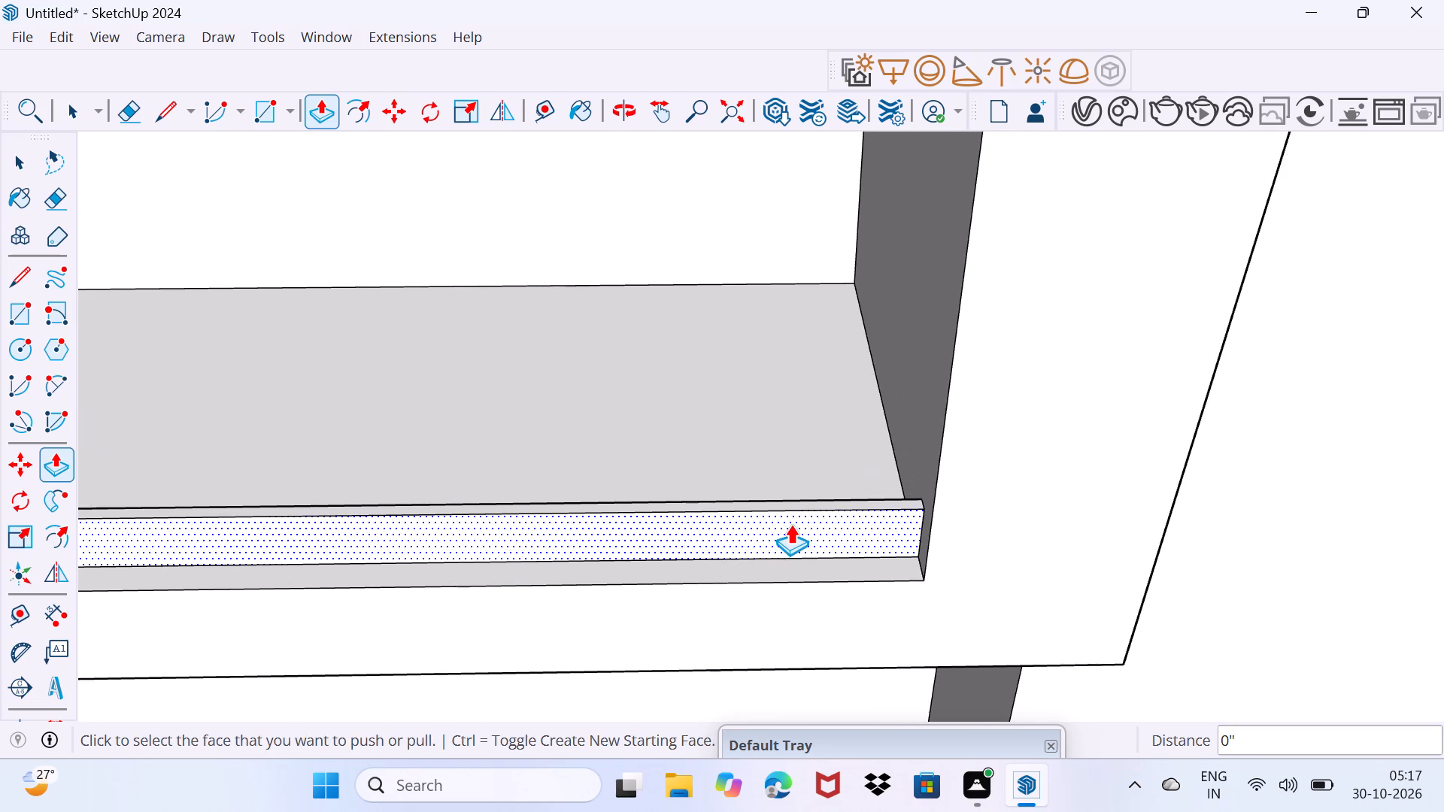
{"action": "scroll", "coordinate": [790, 524], "scroll_direction": "up", "scroll_amount": 1}
{"action": "left_click", "coordinate": [790, 524]}
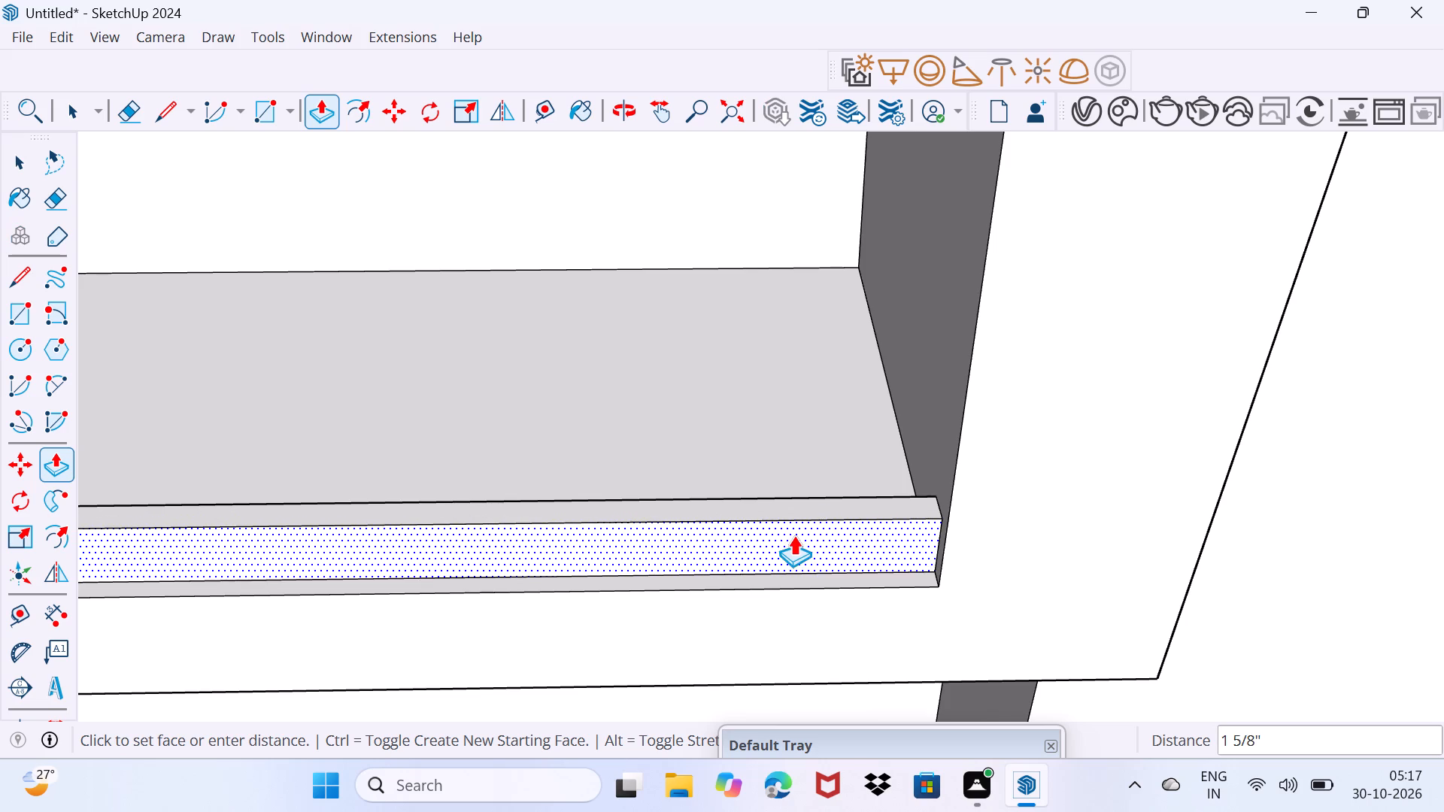
{"action": "left_click", "coordinate": [797, 541]}
{"action": "key", "text": "space"}
{"action": "left_click_drag", "start_coordinate": [770, 567], "coordinate": [802, 529]}
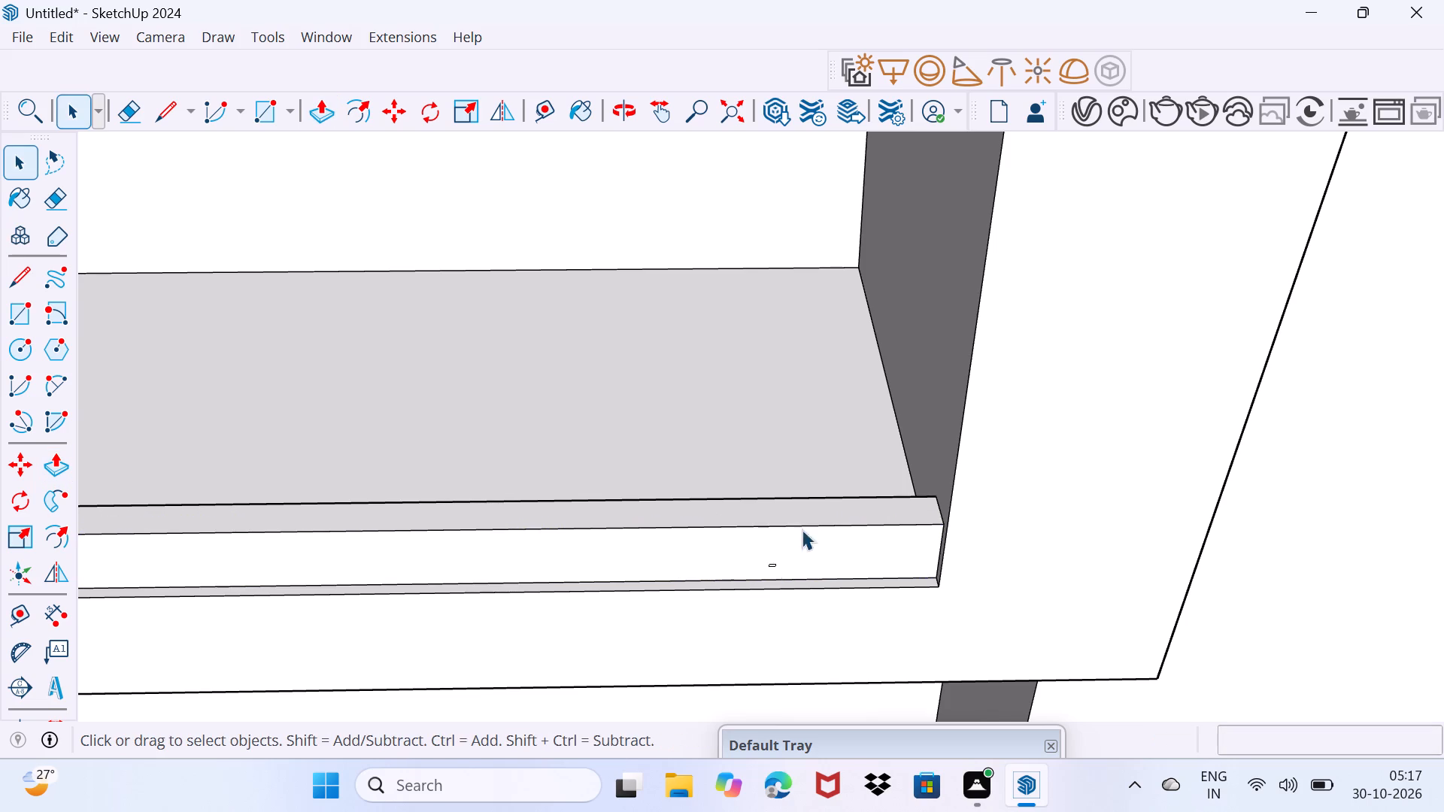
{"action": "left_click_drag", "start_coordinate": [802, 529], "coordinate": [799, 535]}
Draw a door rectangle about 6' 7" by 7' 3" on the recessed wall, from the midpoint of its floor edge toward the left side.
{"action": "scroll", "coordinate": [745, 547], "scroll_direction": "down", "scroll_amount": 14}
{"action": "middle_click_drag", "start_coordinate": [554, 614], "coordinate": [592, 548]}
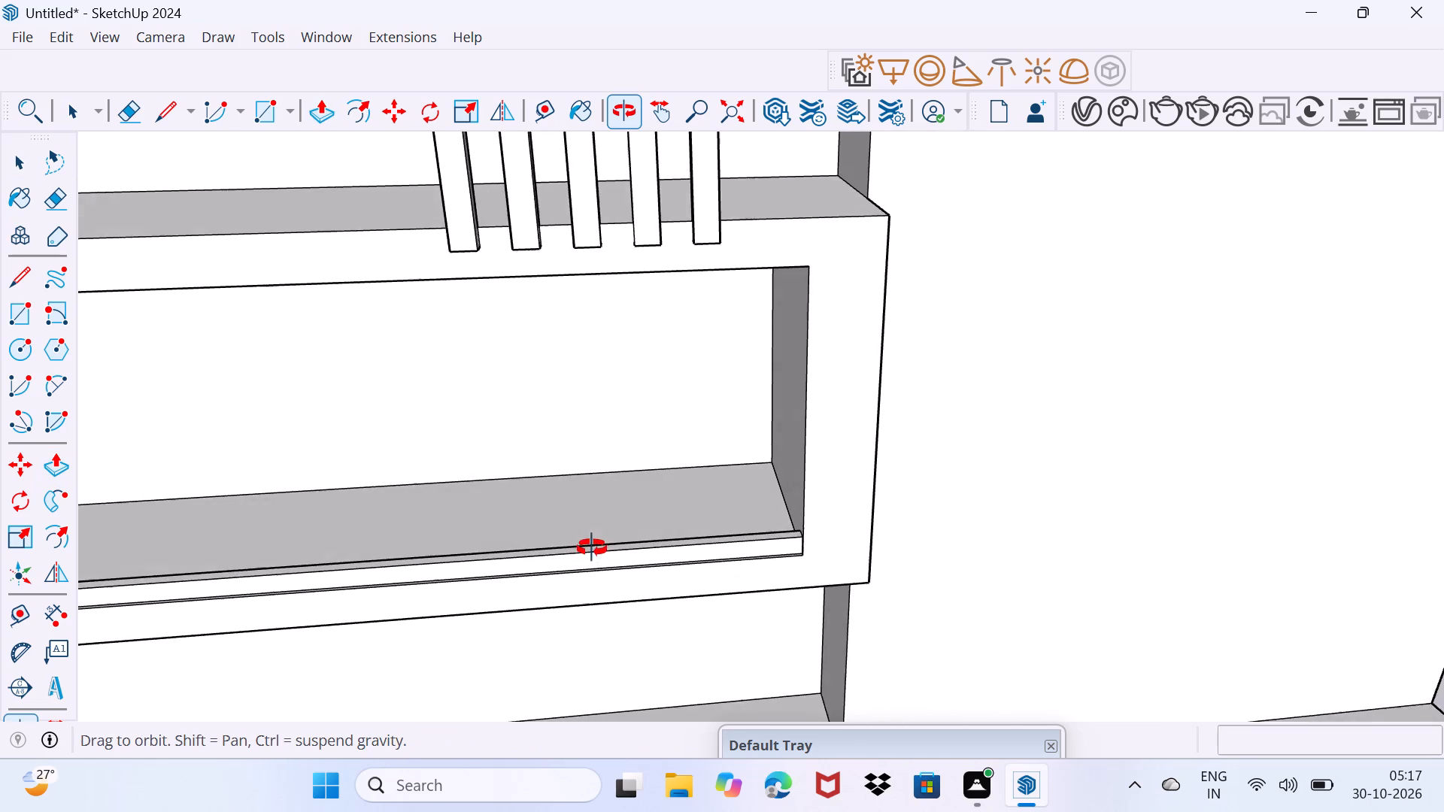
{"action": "middle_click_drag", "start_coordinate": [592, 548], "coordinate": [551, 475]}
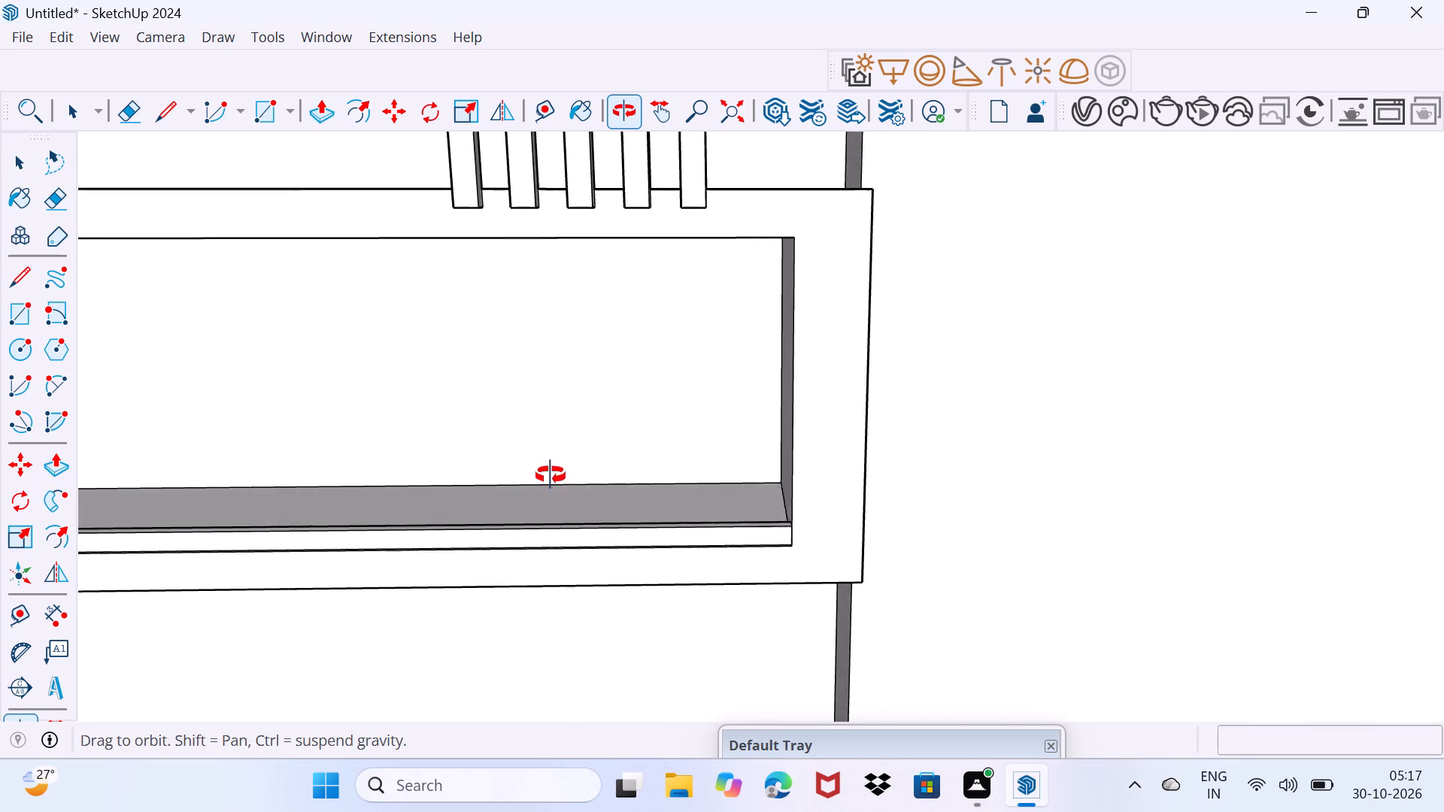
{"action": "middle_click_drag", "start_coordinate": [551, 475], "coordinate": [1032, 532]}
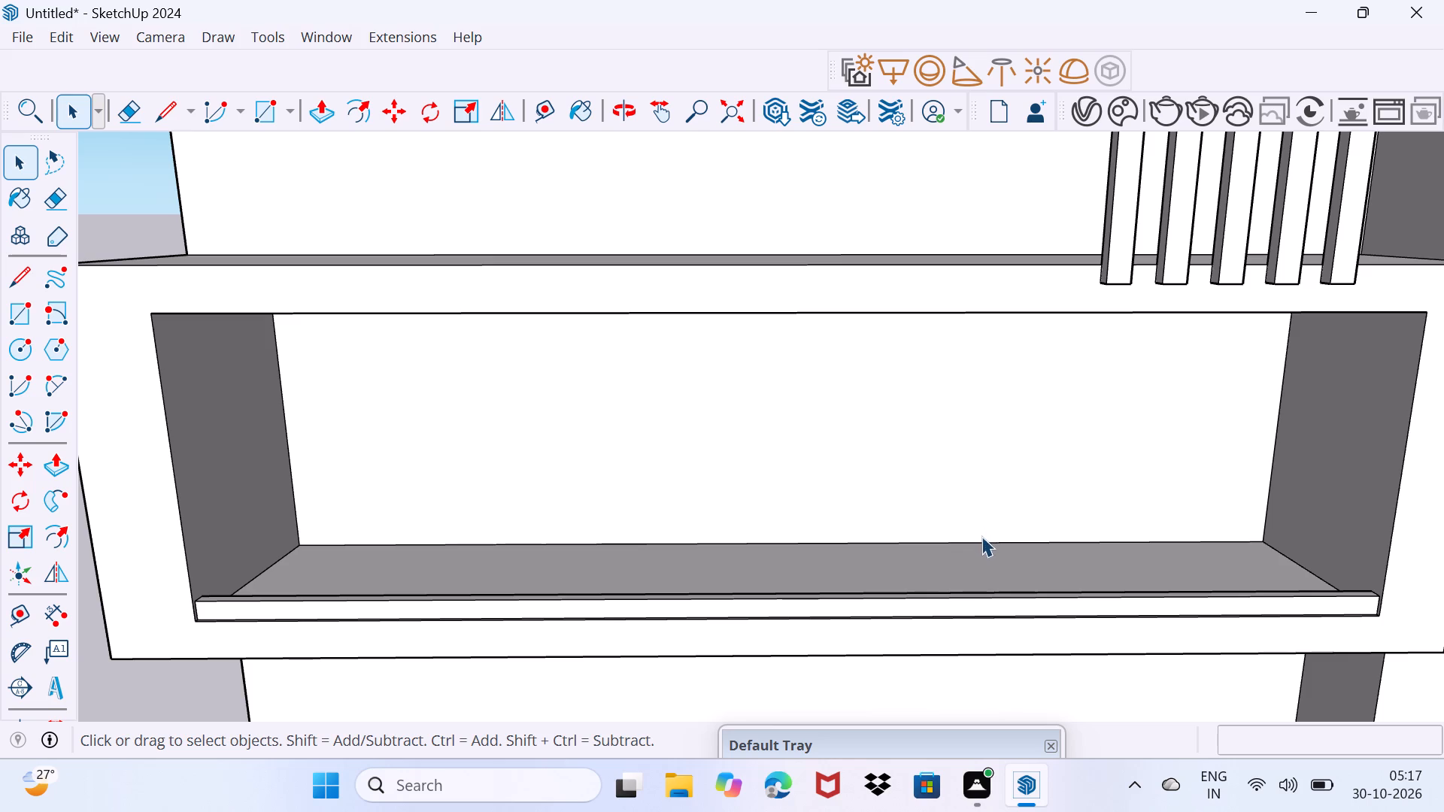
{"action": "middle_click_drag", "start_coordinate": [668, 556], "coordinate": [697, 487]}
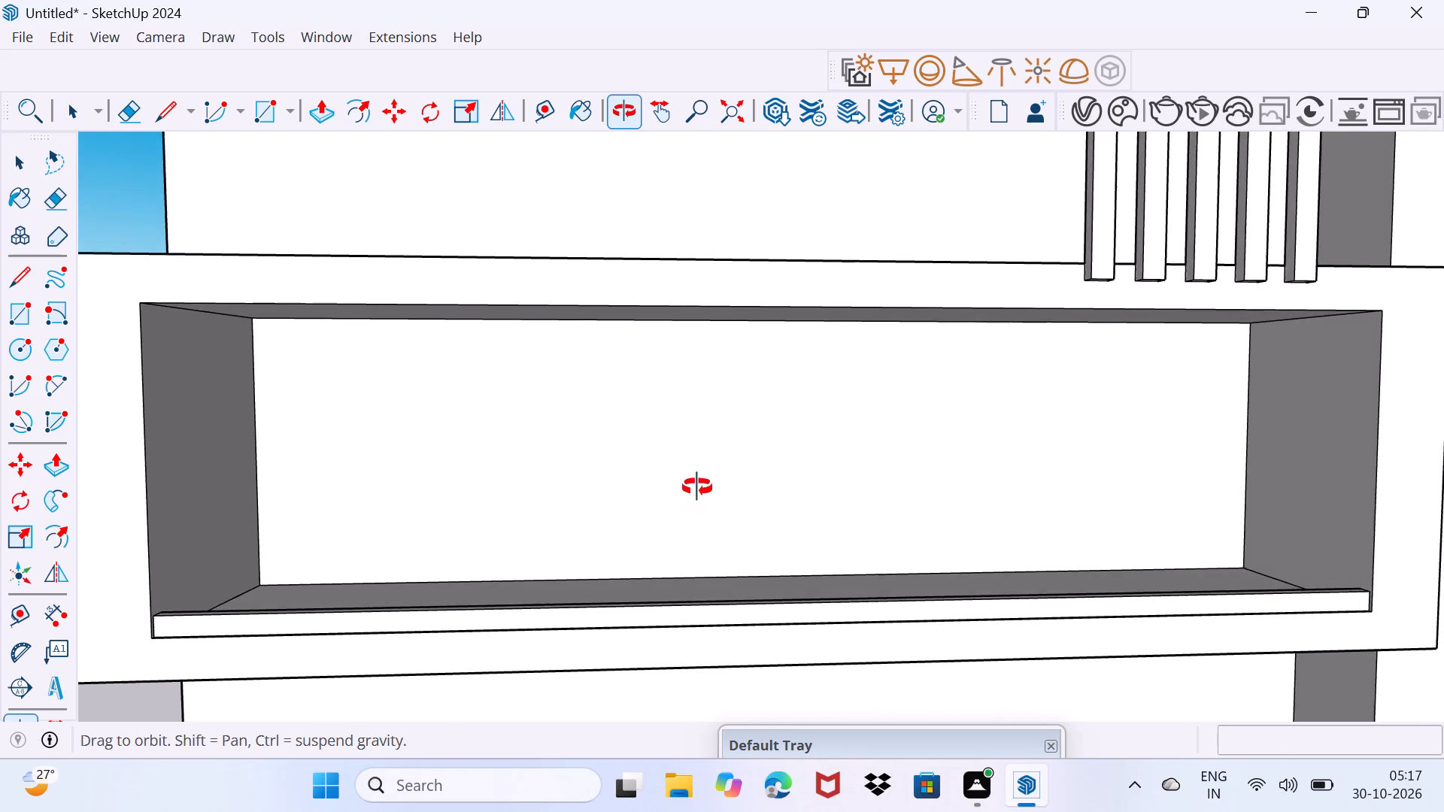
{"action": "middle_click_drag", "start_coordinate": [697, 487], "coordinate": [712, 474]}
{"action": "key", "text": "r"}
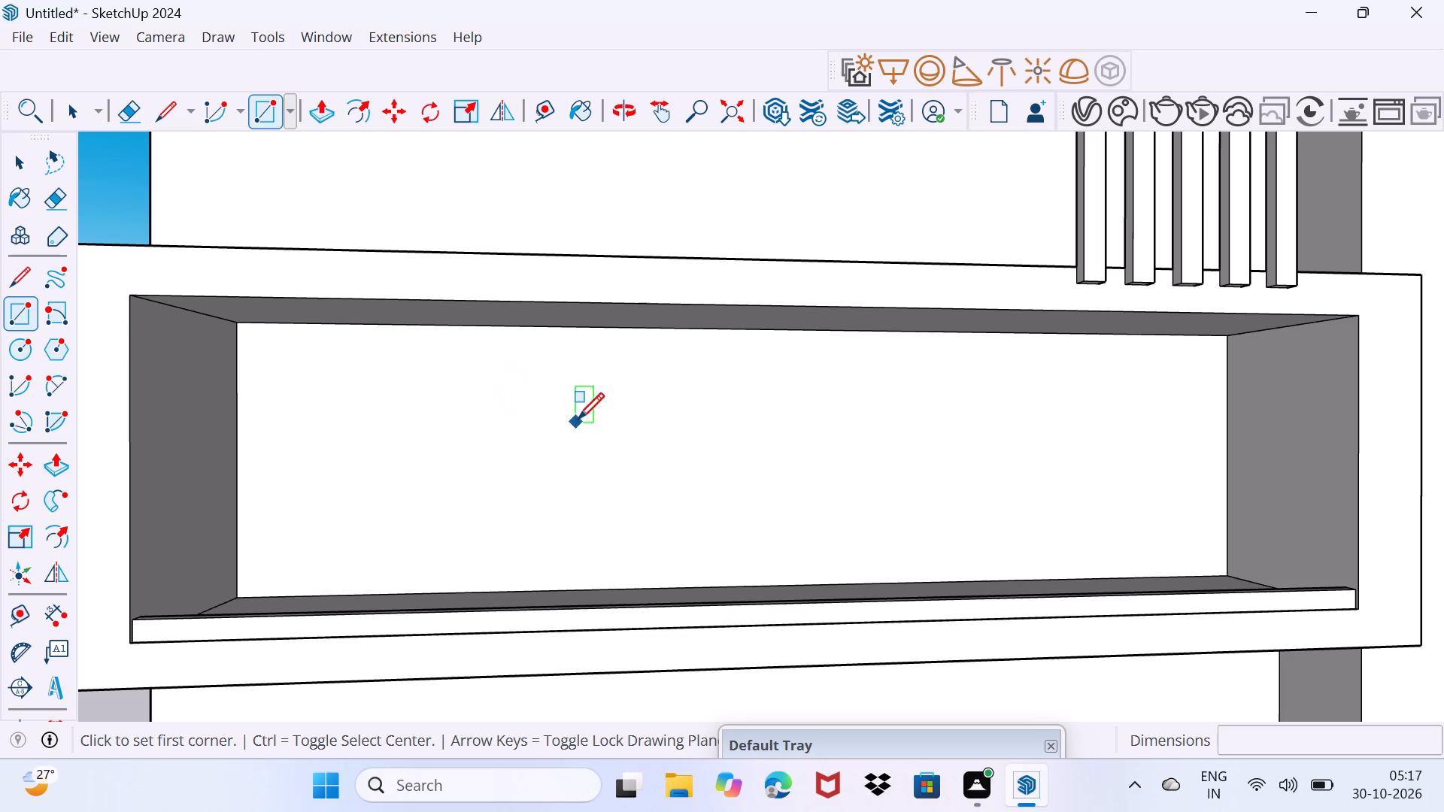
{"action": "left_click", "coordinate": [774, 583]}
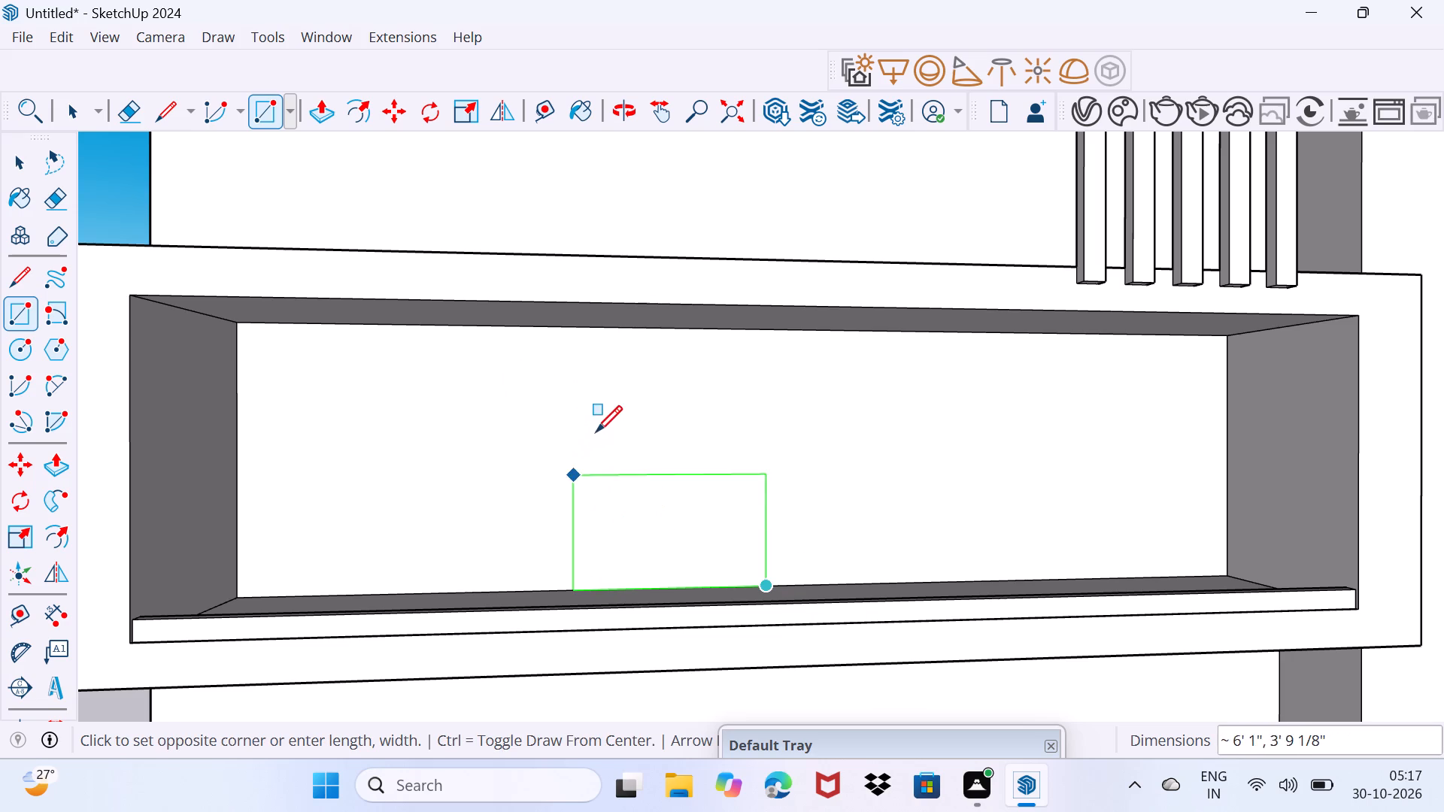
{"action": "left_click", "coordinate": [560, 362]}
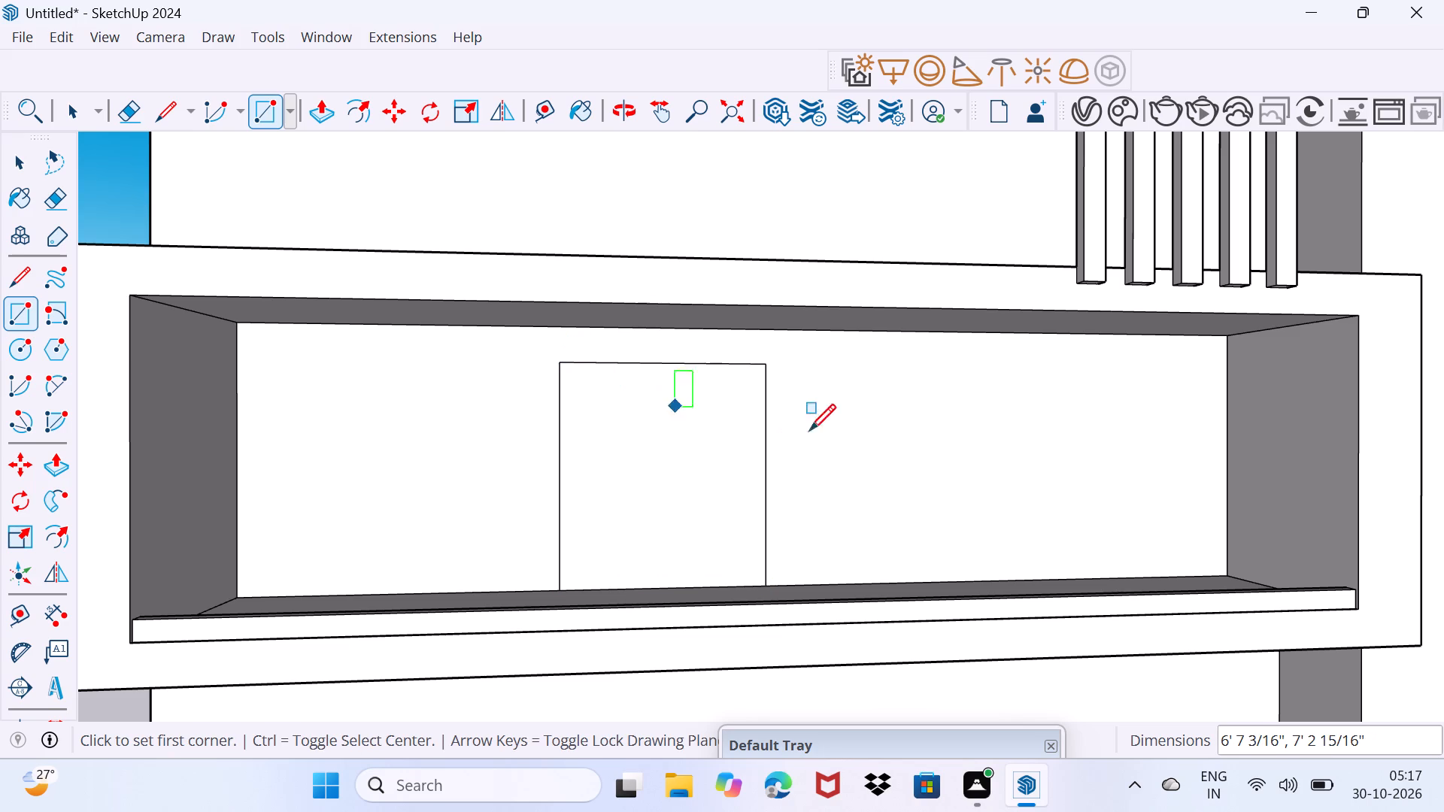
Draw a window rectangle about 5' 11" by 4' 10" on the recessed wall, between the door outline and the right side wall.
{"action": "left_click_drag", "start_coordinate": [962, 380], "coordinate": [966, 392]}
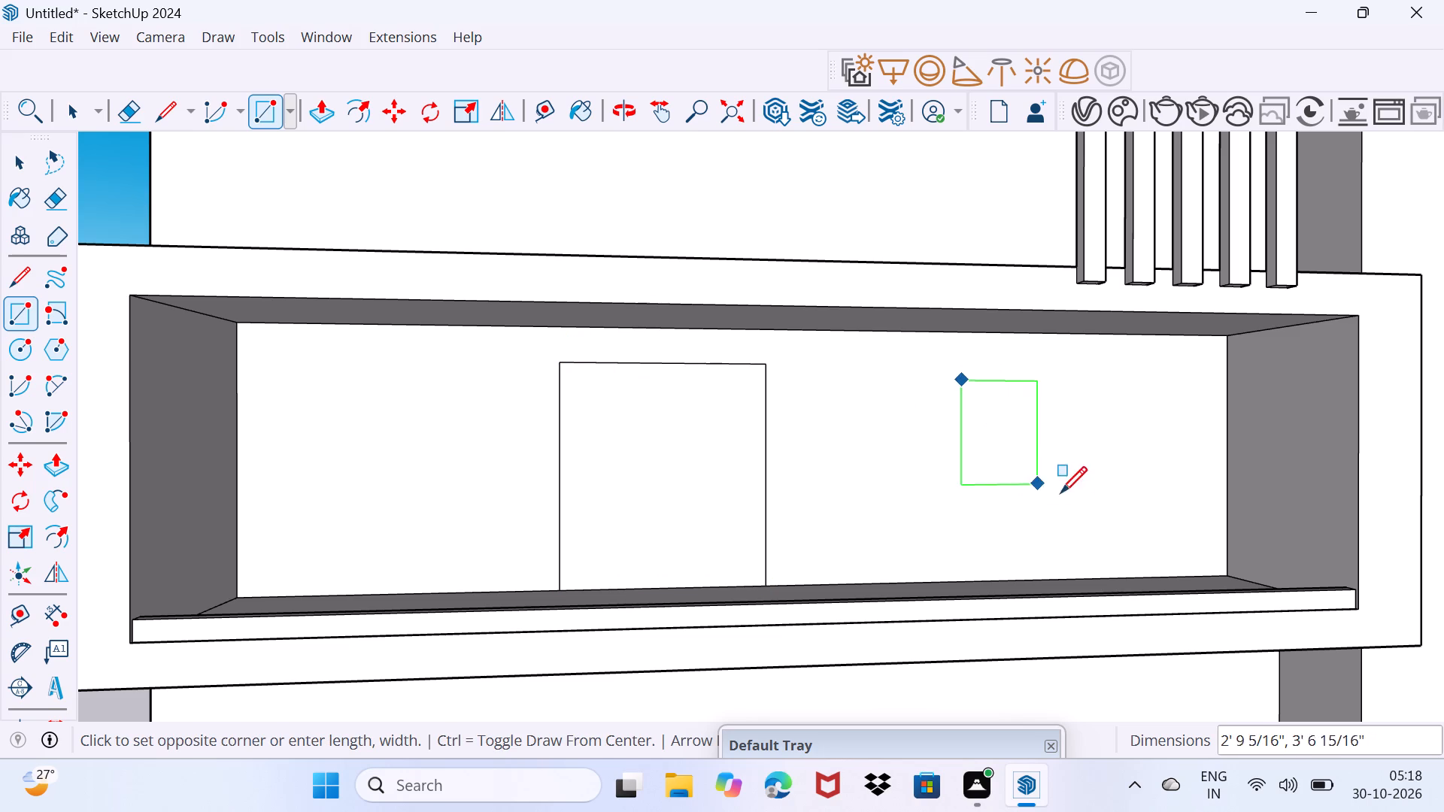
{"action": "left_click", "coordinate": [1128, 522]}
{"action": "key", "text": "space"}
{"action": "key", "text": "space"}
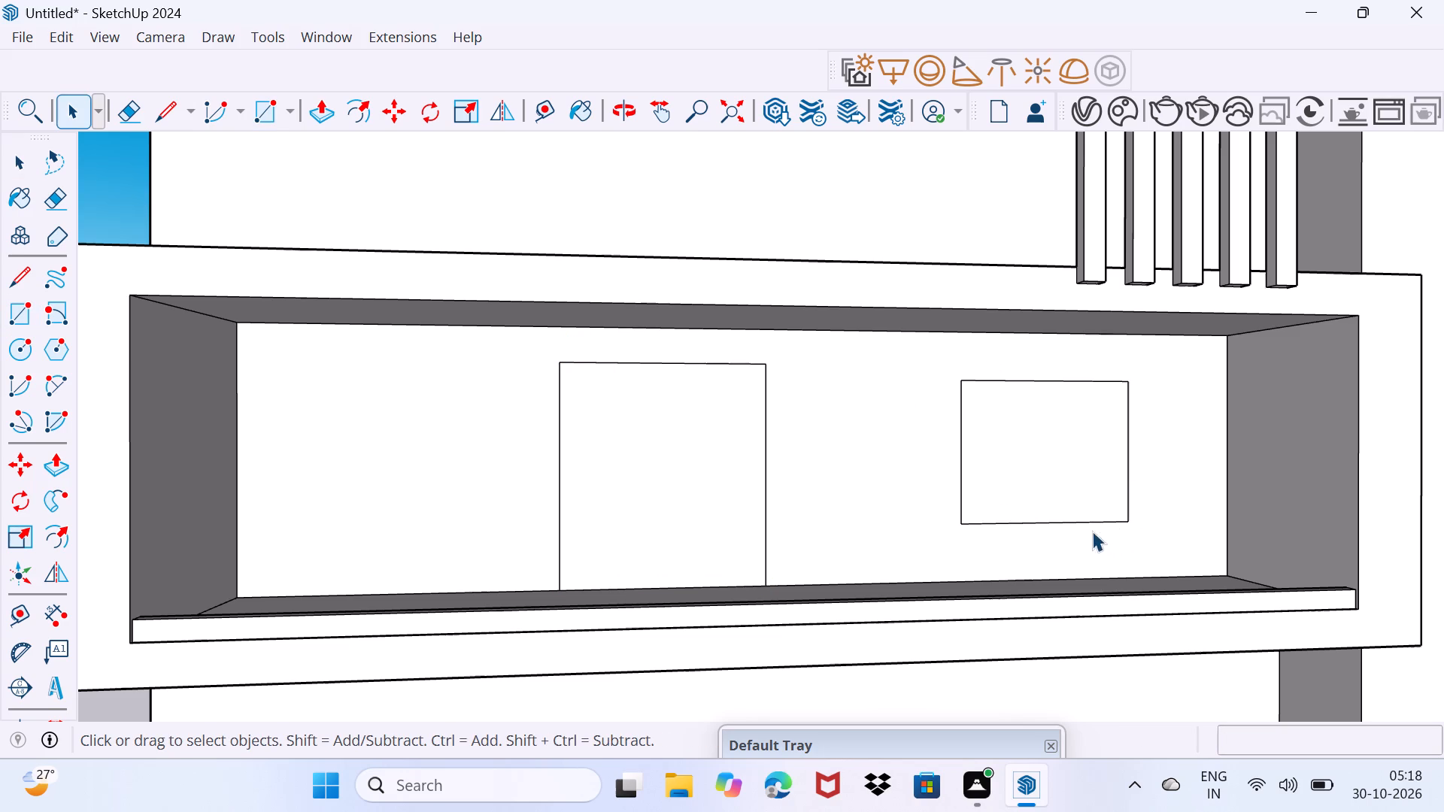
Copy the door outline's four edges 10' 2" straight down onto the wall of the storey below, resting on its floor.
{"action": "scroll", "coordinate": [1069, 531], "scroll_direction": "down", "scroll_amount": 4}
{"action": "left_click", "coordinate": [859, 517]}
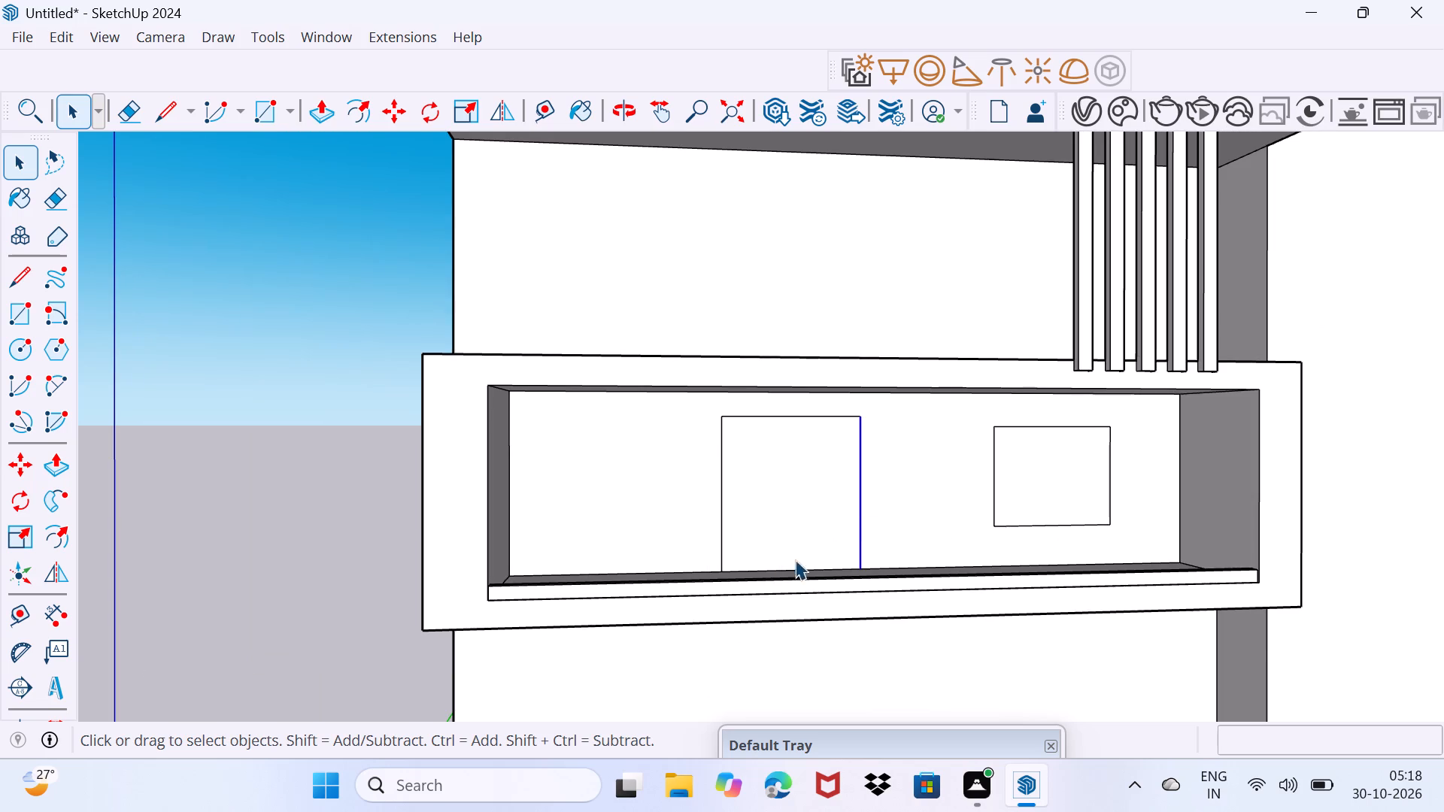
{"action": "scroll", "coordinate": [757, 568], "scroll_direction": "up", "scroll_amount": 3}
{"action": "middle_click_drag", "start_coordinate": [756, 568], "coordinate": [755, 576]}
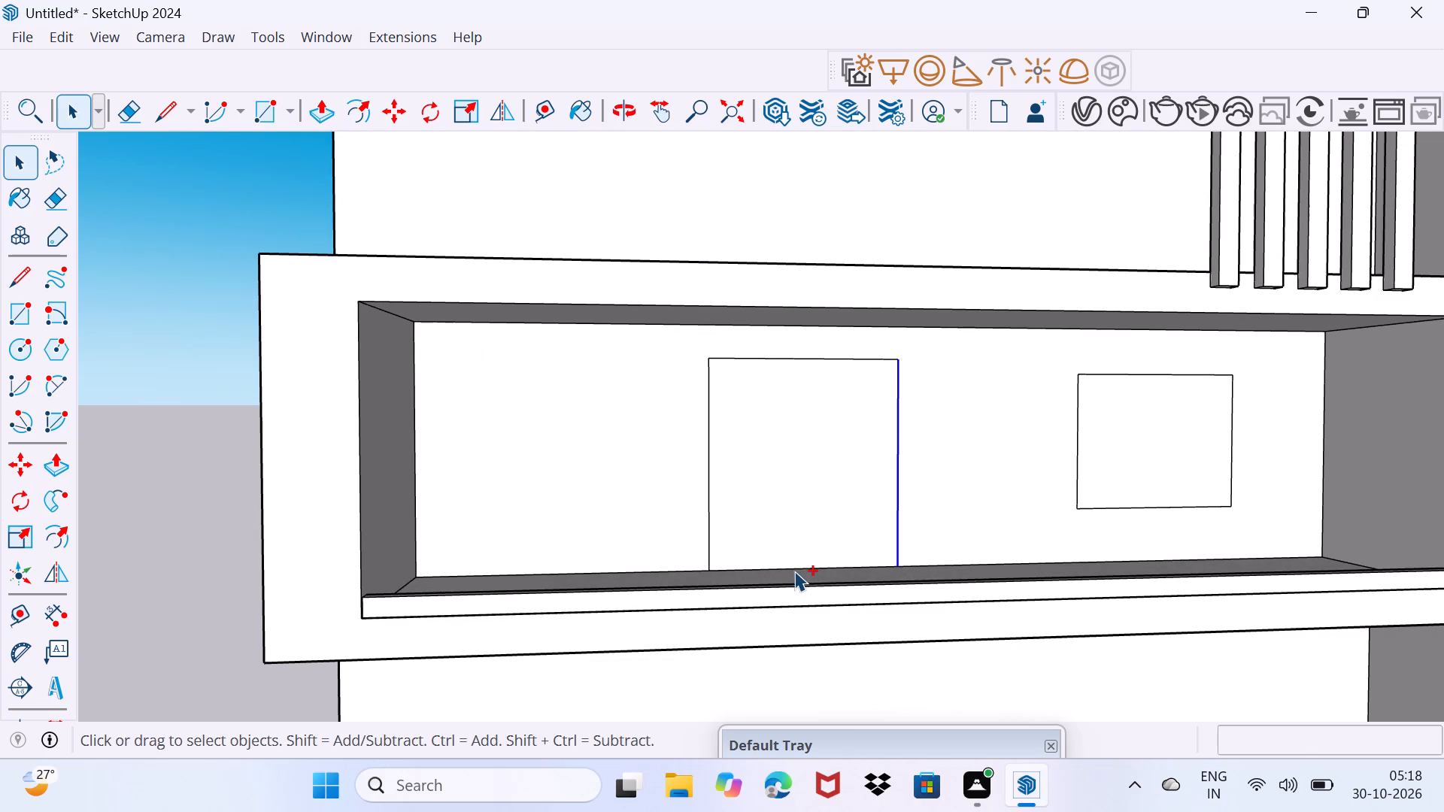
{"action": "left_click", "coordinate": [794, 571], "text": "ctrl"}
{"action": "left_click", "coordinate": [707, 515], "text": "ctrl"}
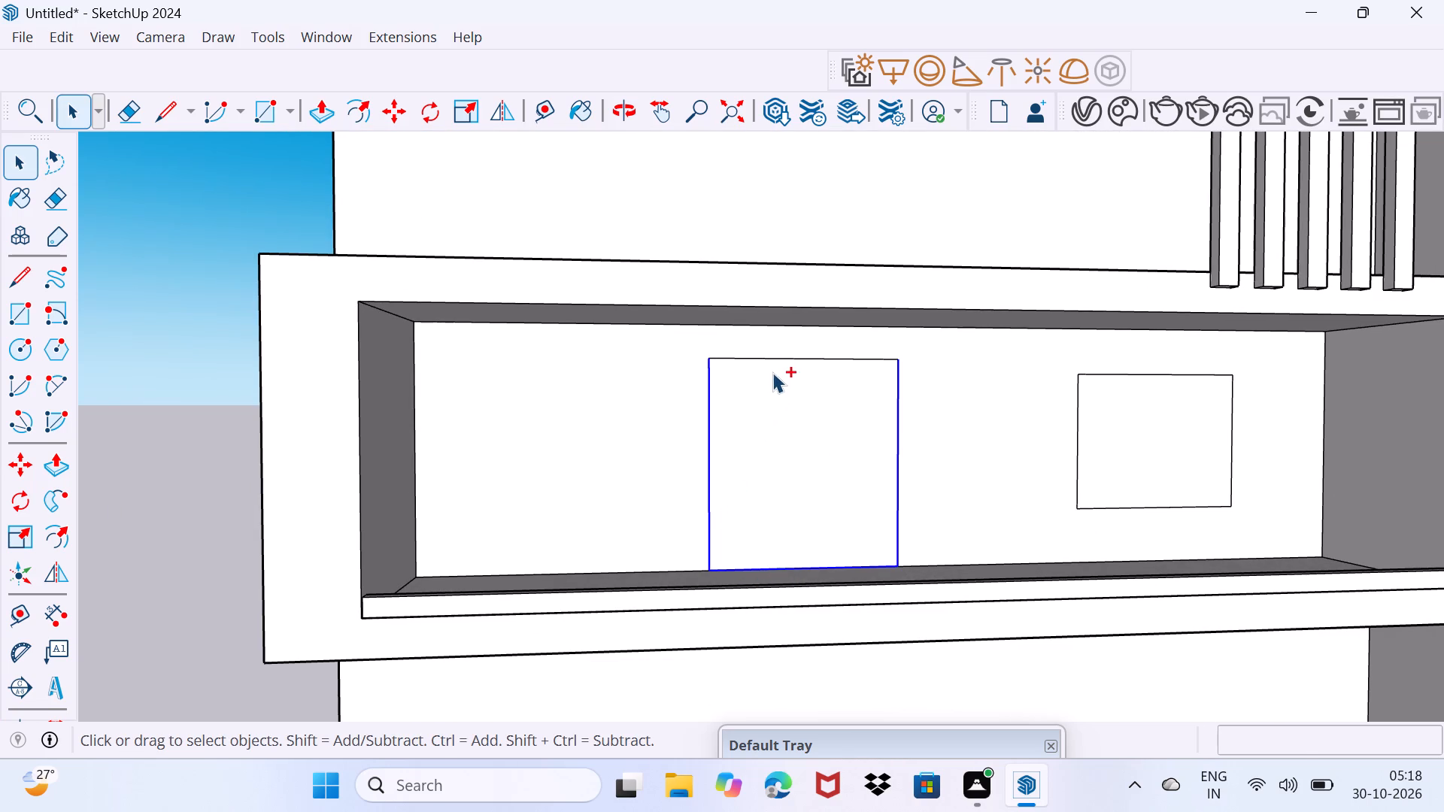
{"action": "left_click", "coordinate": [779, 357], "text": "ctrl"}
{"action": "key", "text": "m"}
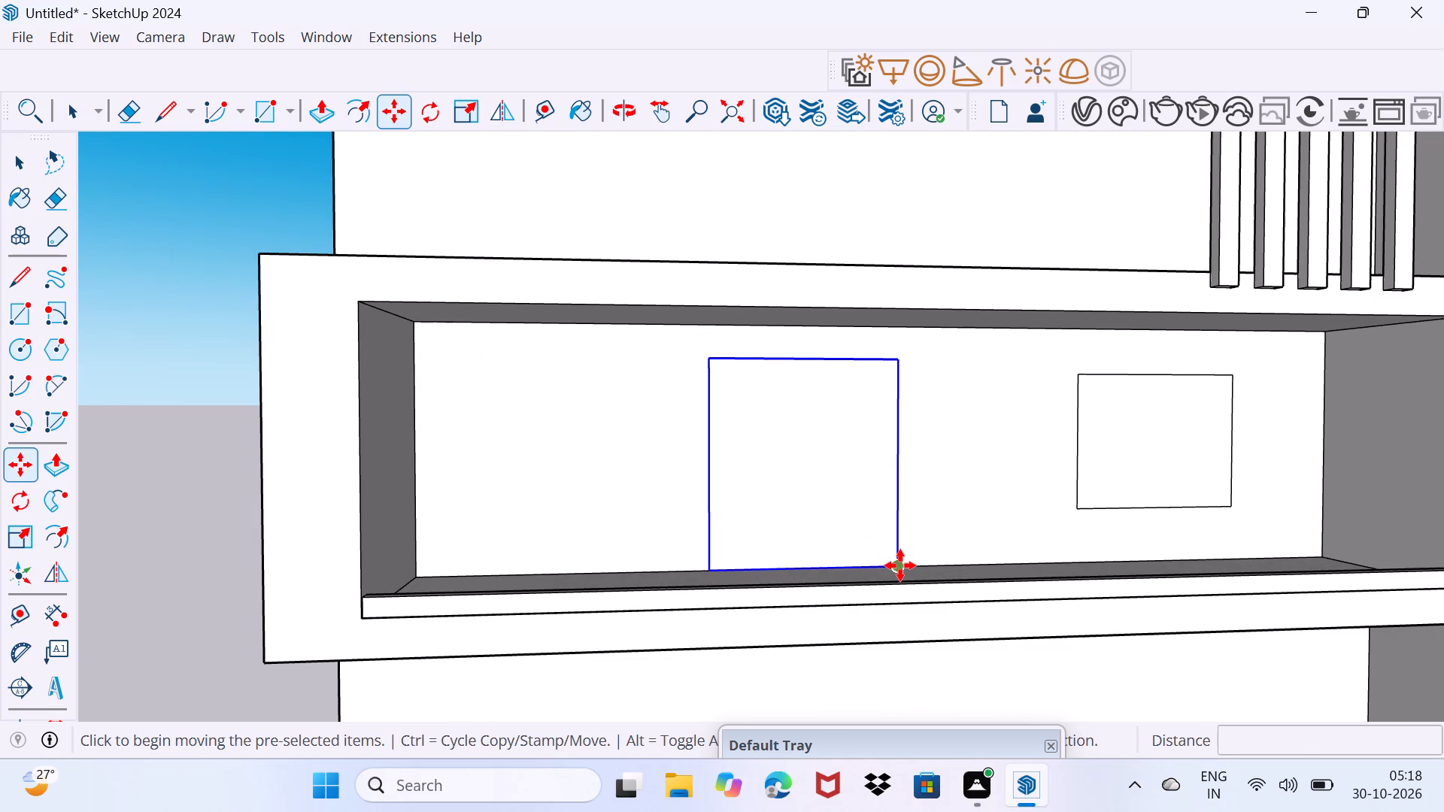
{"action": "left_click", "coordinate": [900, 565]}
{"action": "middle_click_drag", "start_coordinate": [910, 655], "coordinate": [906, 629], "text": "shift"}
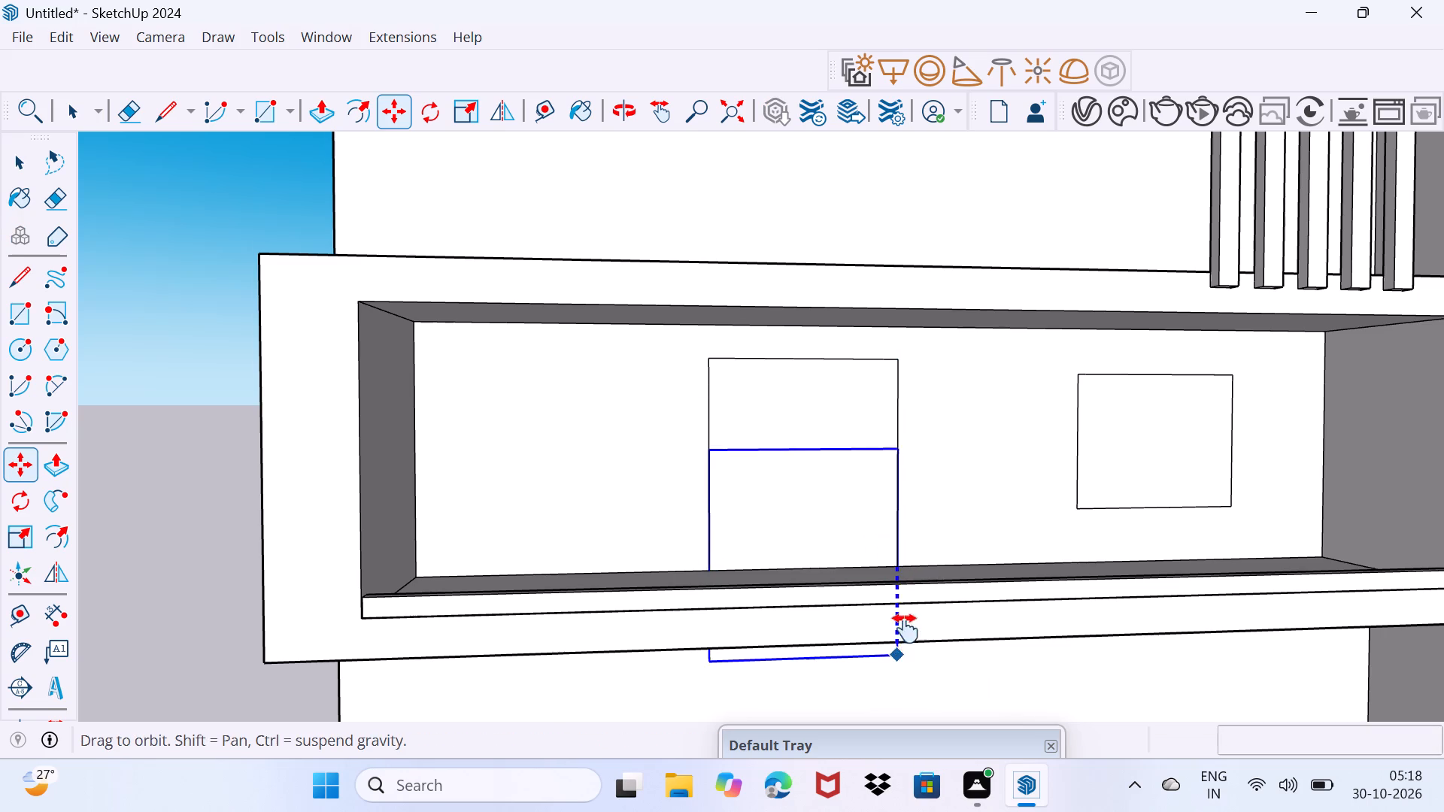
{"action": "middle_click_drag", "start_coordinate": [906, 629], "coordinate": [875, 440], "text": "shift"}
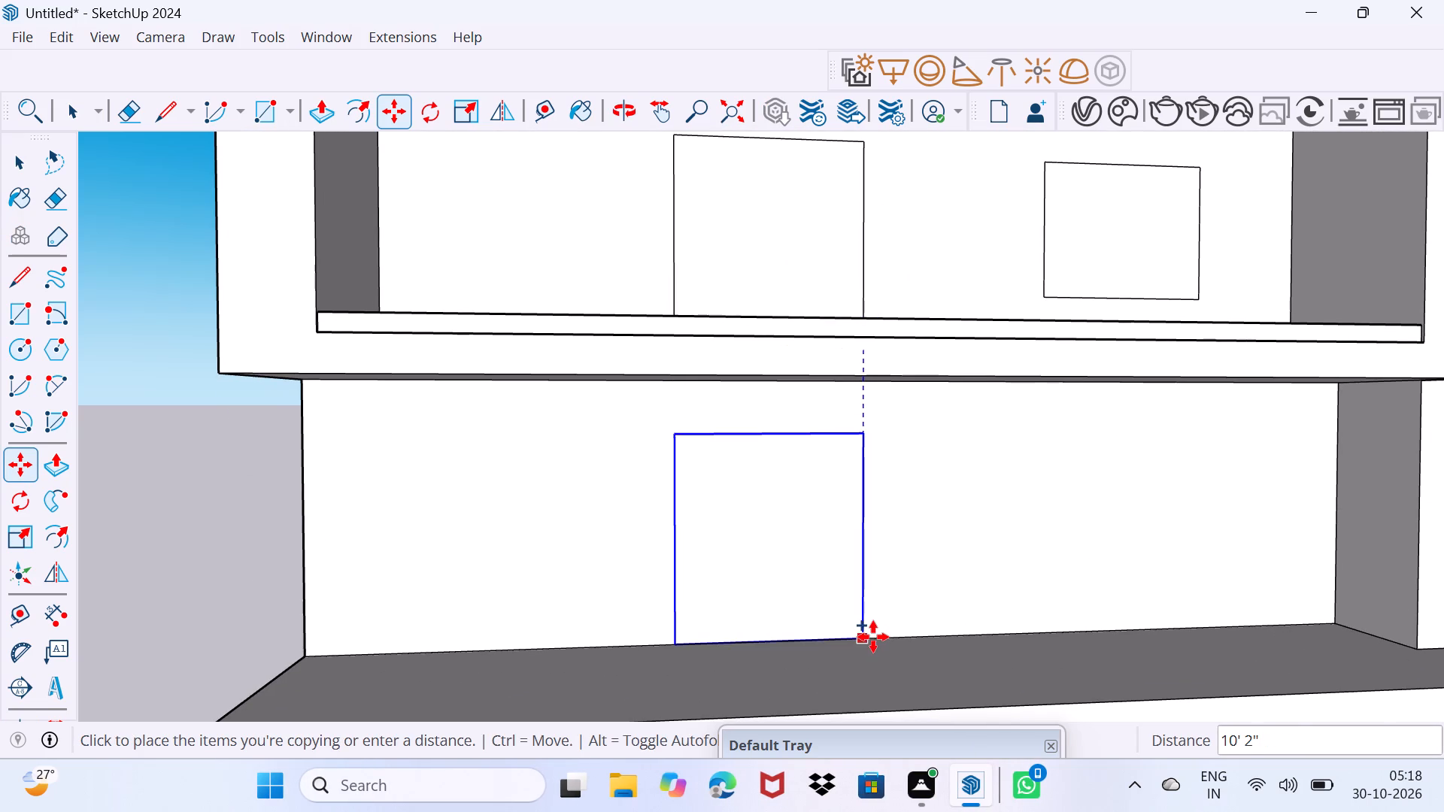
{"action": "left_click", "coordinate": [873, 638]}
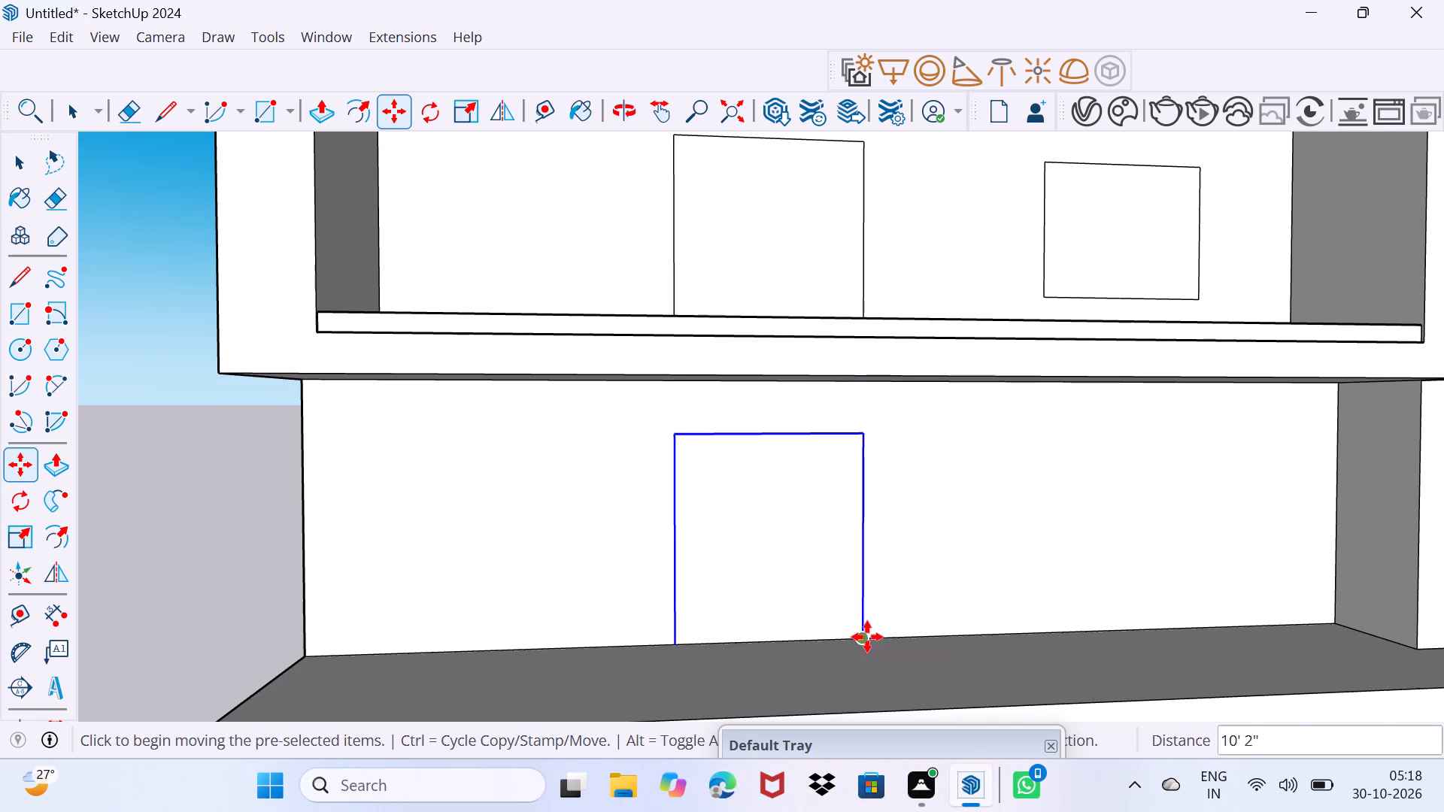
Copy the lower door outline about 19' 9" straight up onto the top storey's wall, resting on the floor above the frame.
{"action": "left_click", "coordinate": [867, 637]}
{"action": "scroll", "coordinate": [851, 397], "scroll_direction": "down", "scroll_amount": 2}
{"action": "middle_click_drag", "start_coordinate": [851, 397], "coordinate": [862, 492], "text": "shift"}
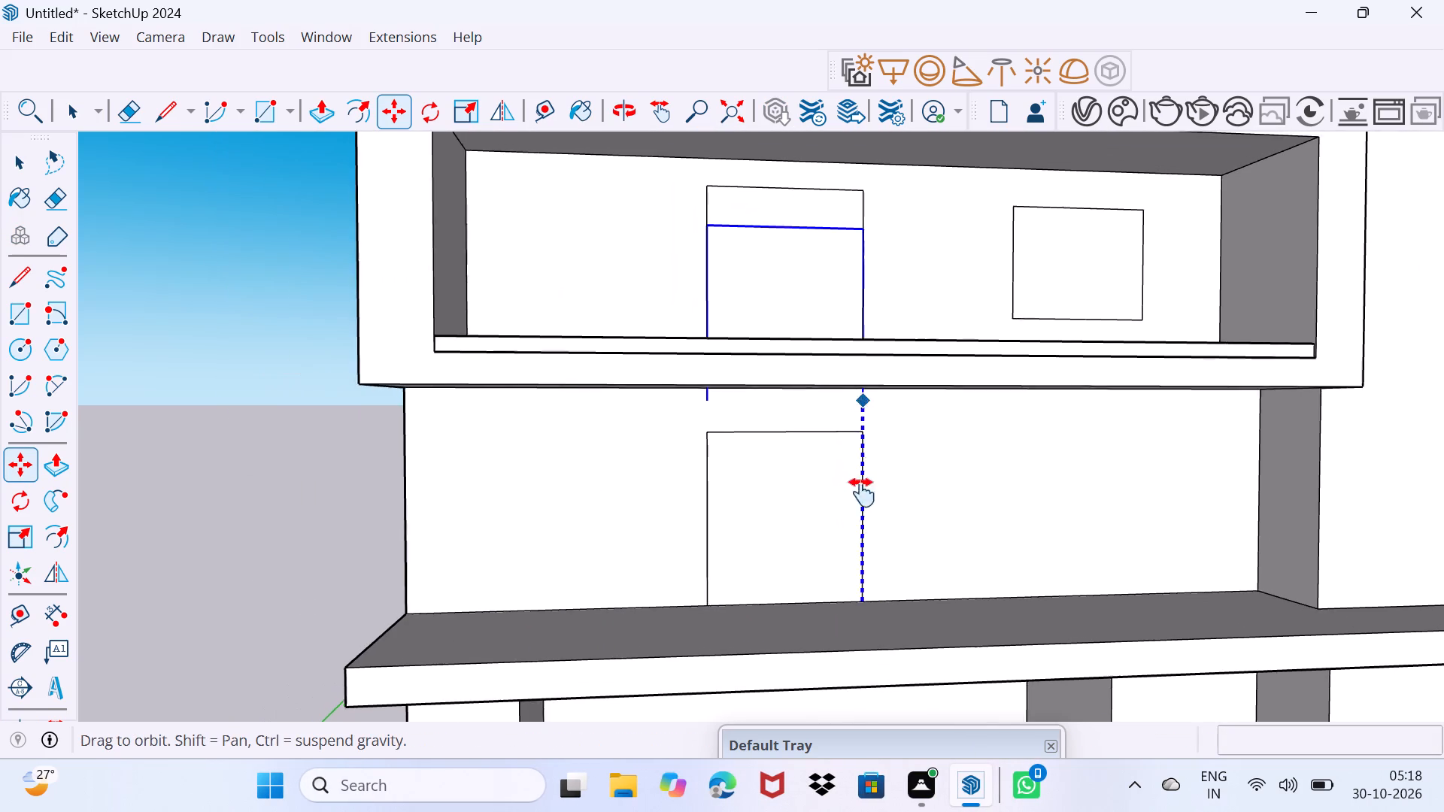
{"action": "middle_click_drag", "start_coordinate": [862, 492], "coordinate": [846, 791], "text": "shift"}
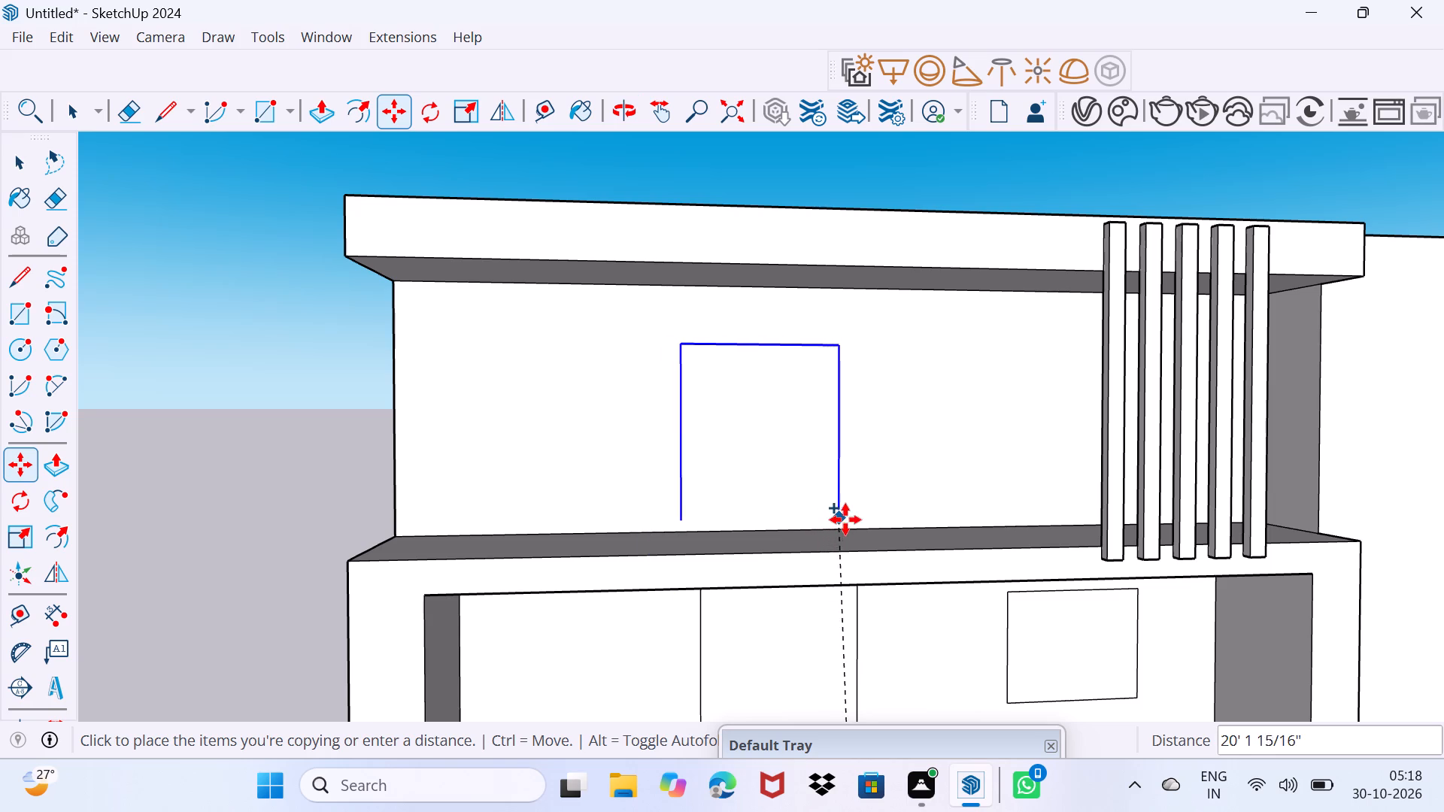
{"action": "scroll", "coordinate": [854, 527], "scroll_direction": "up", "scroll_amount": 2}
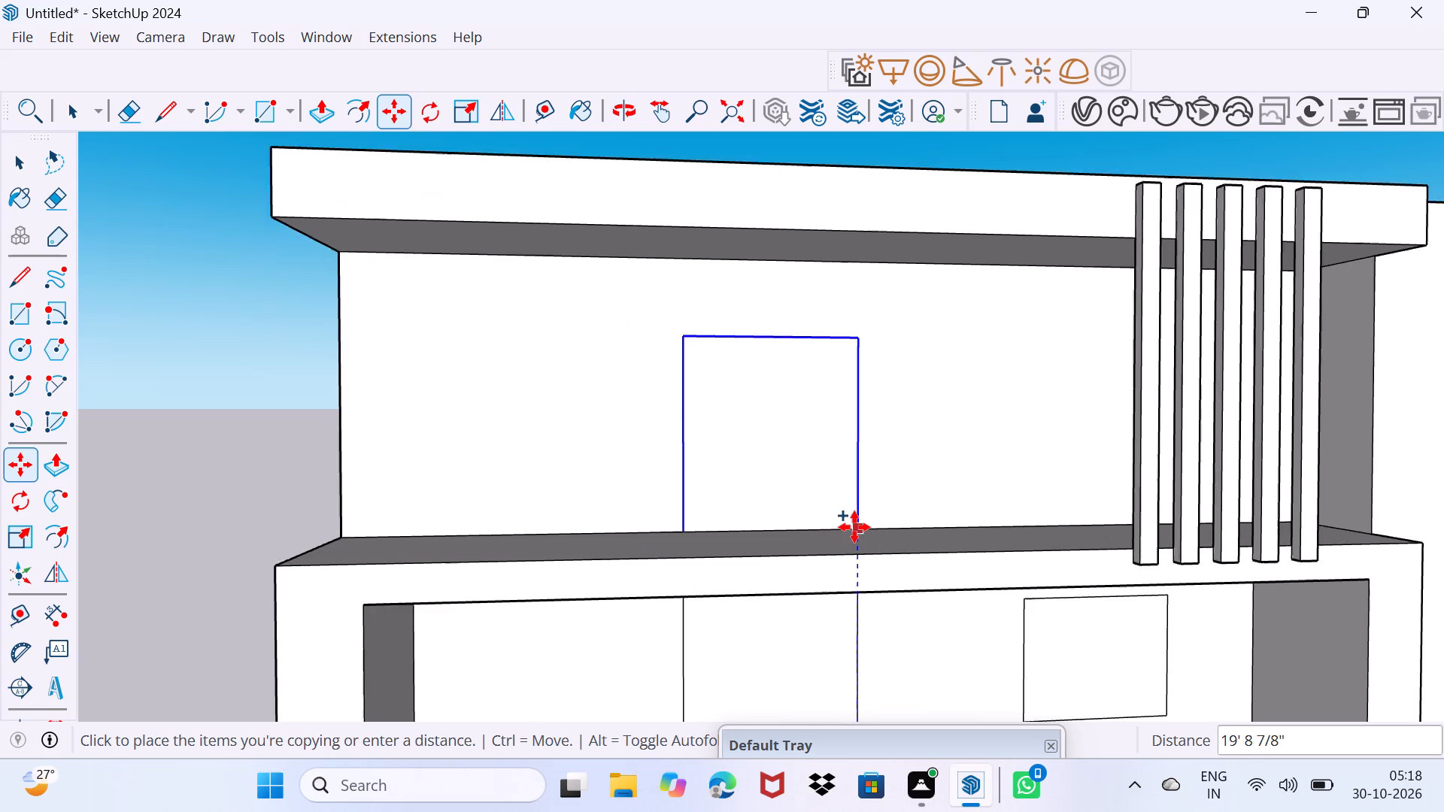
{"action": "scroll", "coordinate": [854, 527], "scroll_direction": "up", "scroll_amount": 7}
{"action": "left_click", "coordinate": [854, 527]}
{"action": "scroll", "coordinate": [845, 626], "scroll_direction": "down", "scroll_amount": 8}
{"action": "key", "text": "space"}
{"action": "scroll", "coordinate": [845, 629], "scroll_direction": "down", "scroll_amount": 2}
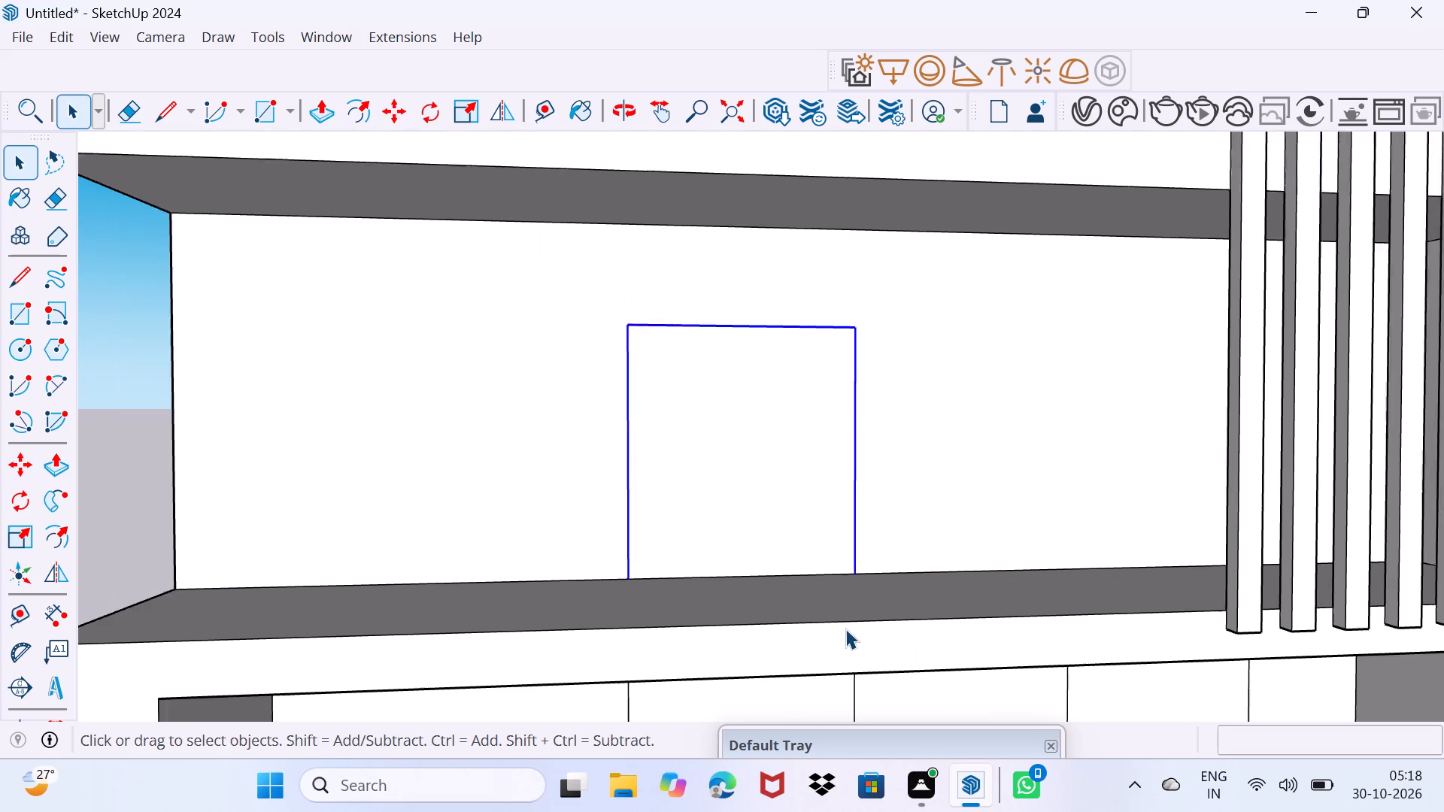
{"action": "scroll", "coordinate": [845, 629], "scroll_direction": "down", "scroll_amount": 1}
Copy the window outline's four edges about 9' 9" straight down onto the wall of the storey below, beside its door outline.
{"action": "middle_click_drag", "start_coordinate": [883, 659], "coordinate": [786, 441]}
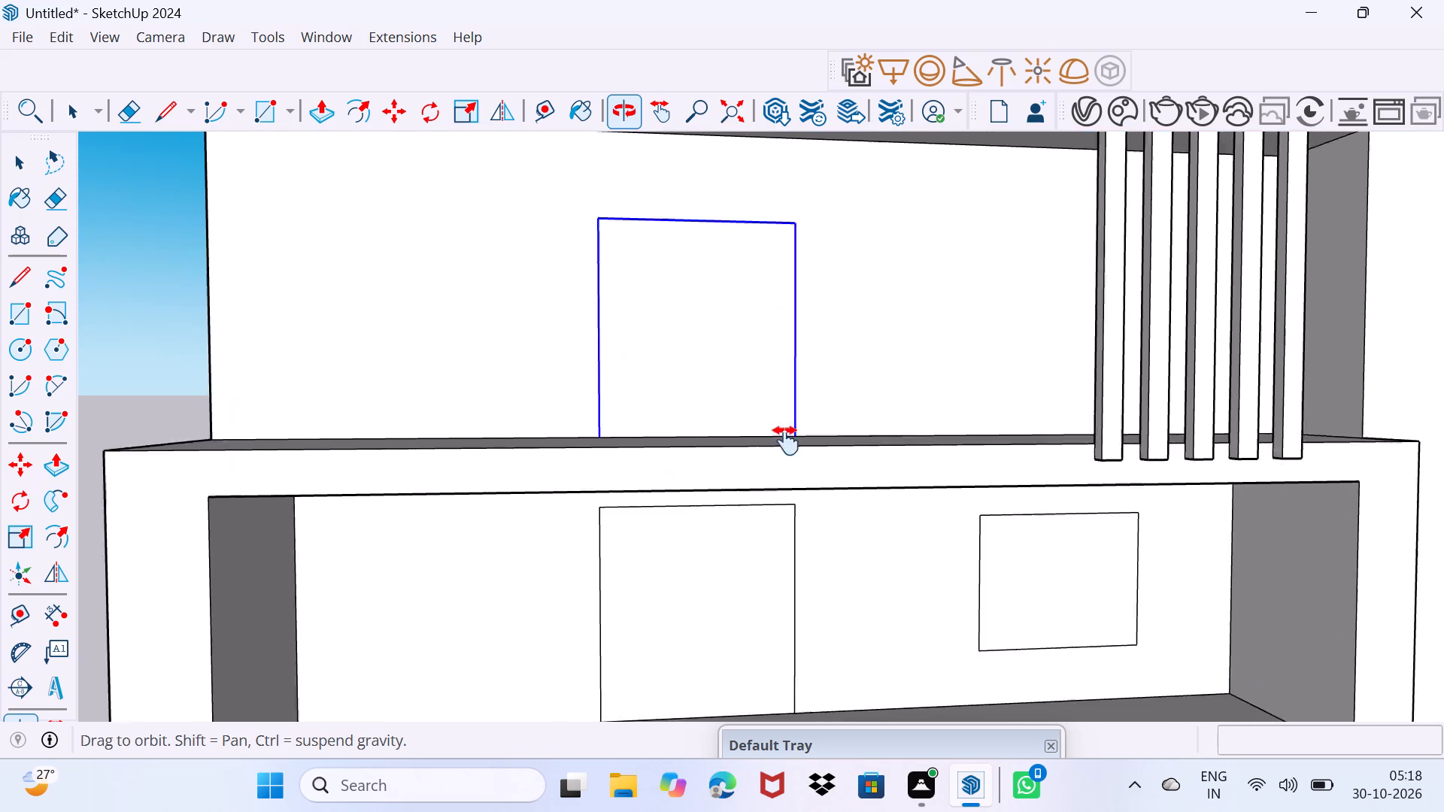
{"action": "middle_click_drag", "start_coordinate": [786, 441], "coordinate": [731, 361]}
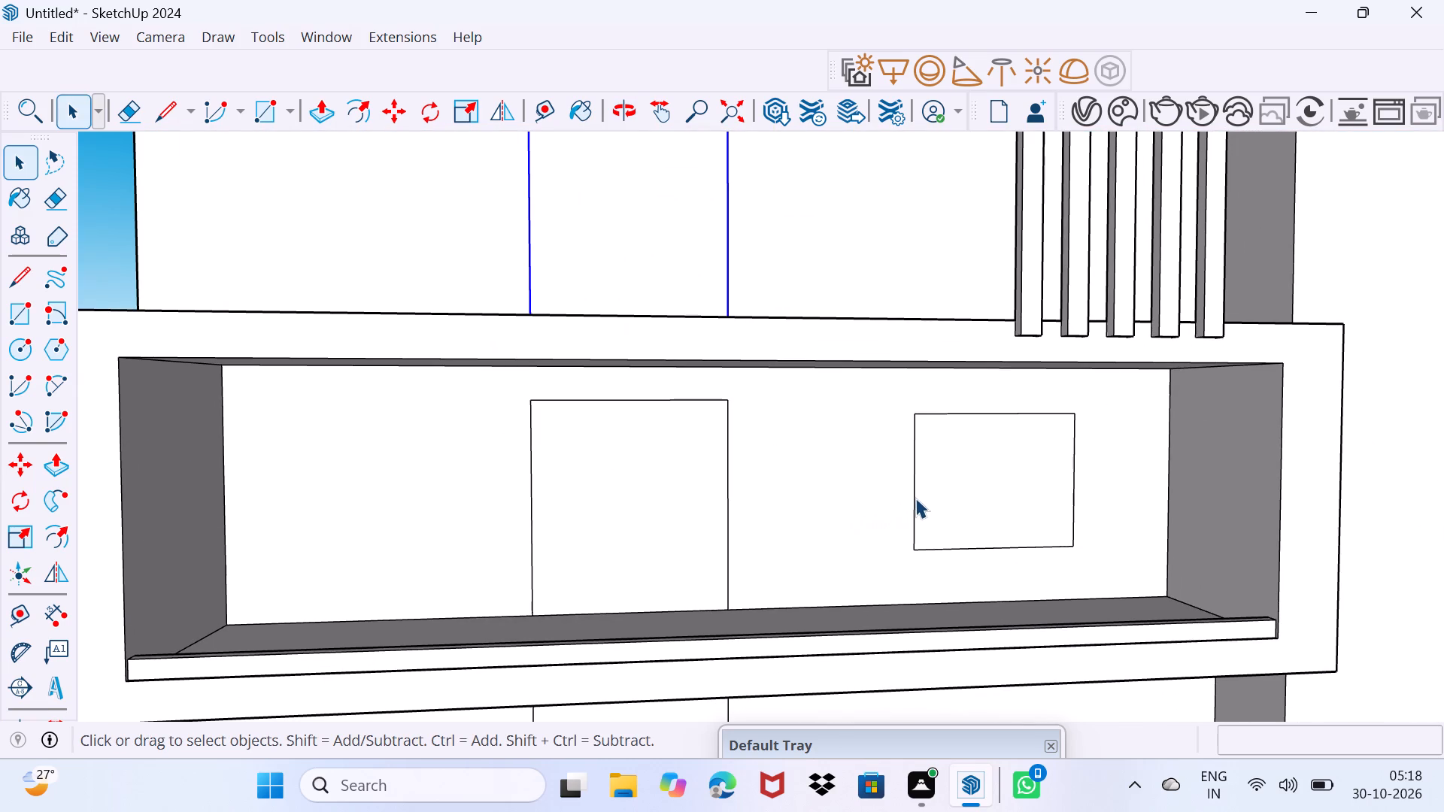
{"action": "left_click", "coordinate": [915, 498]}
{"action": "left_click", "coordinate": [1003, 410], "text": "ctrl"}
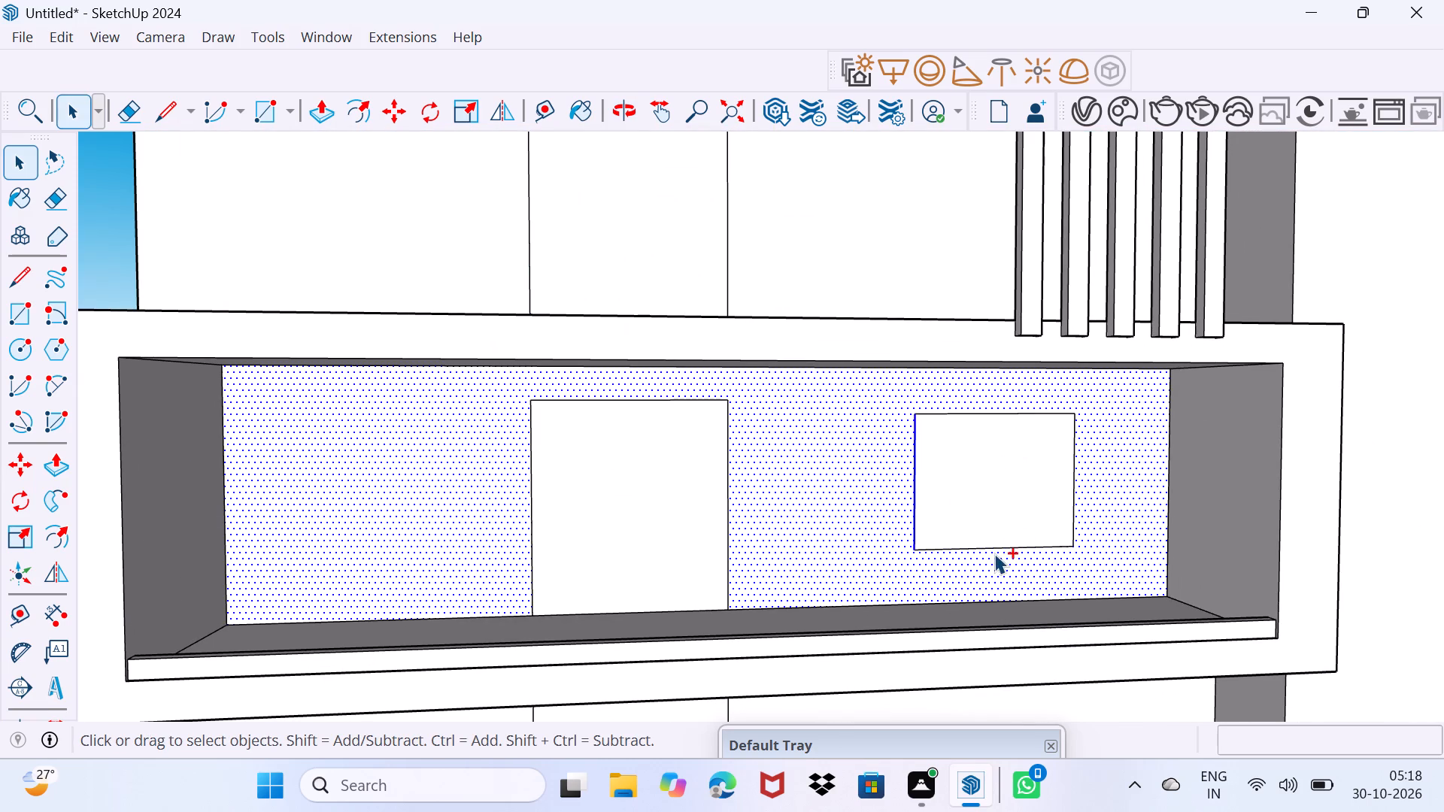
{"action": "left_click", "coordinate": [784, 553], "text": "ctrl+shift"}
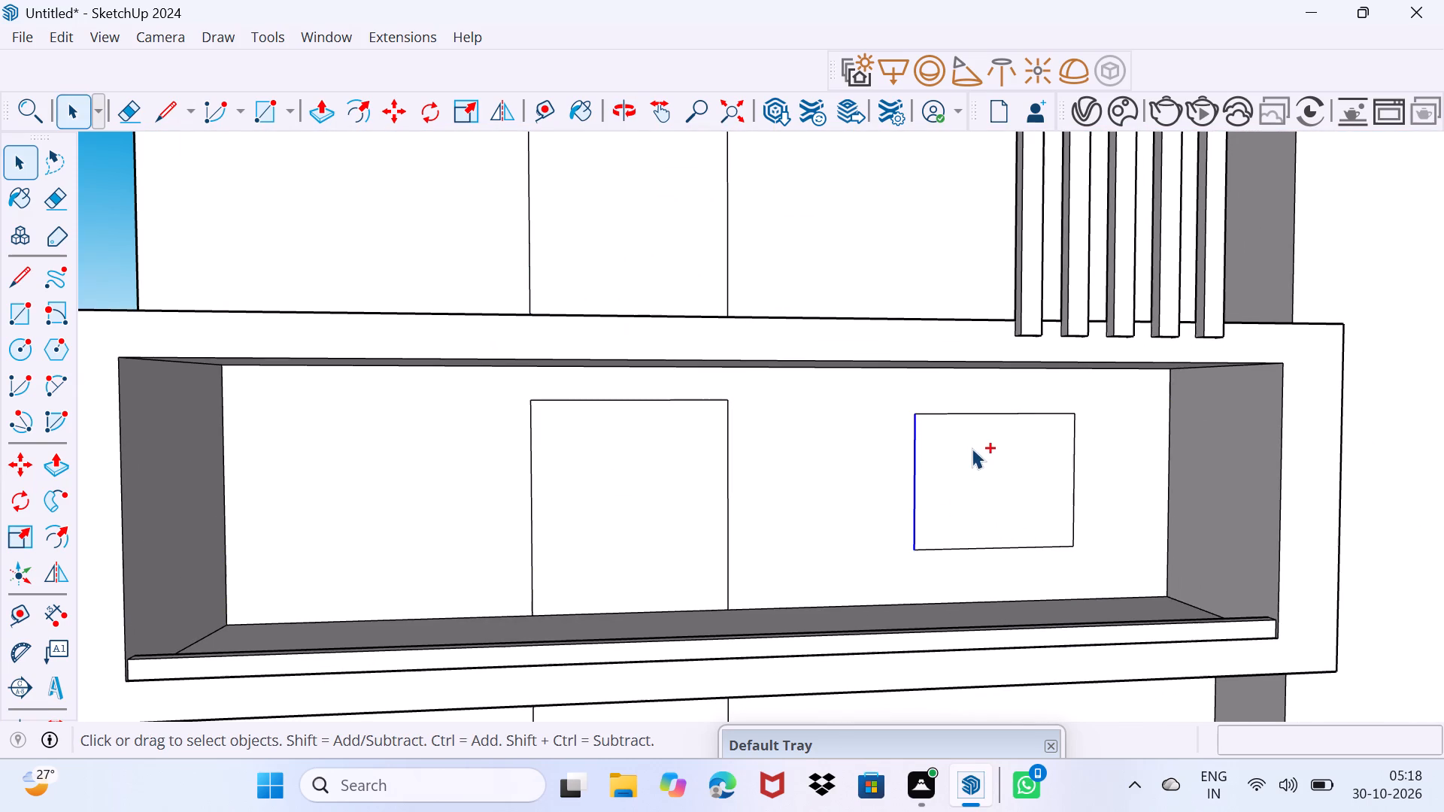
{"action": "left_click", "coordinate": [979, 415], "text": "ctrl"}
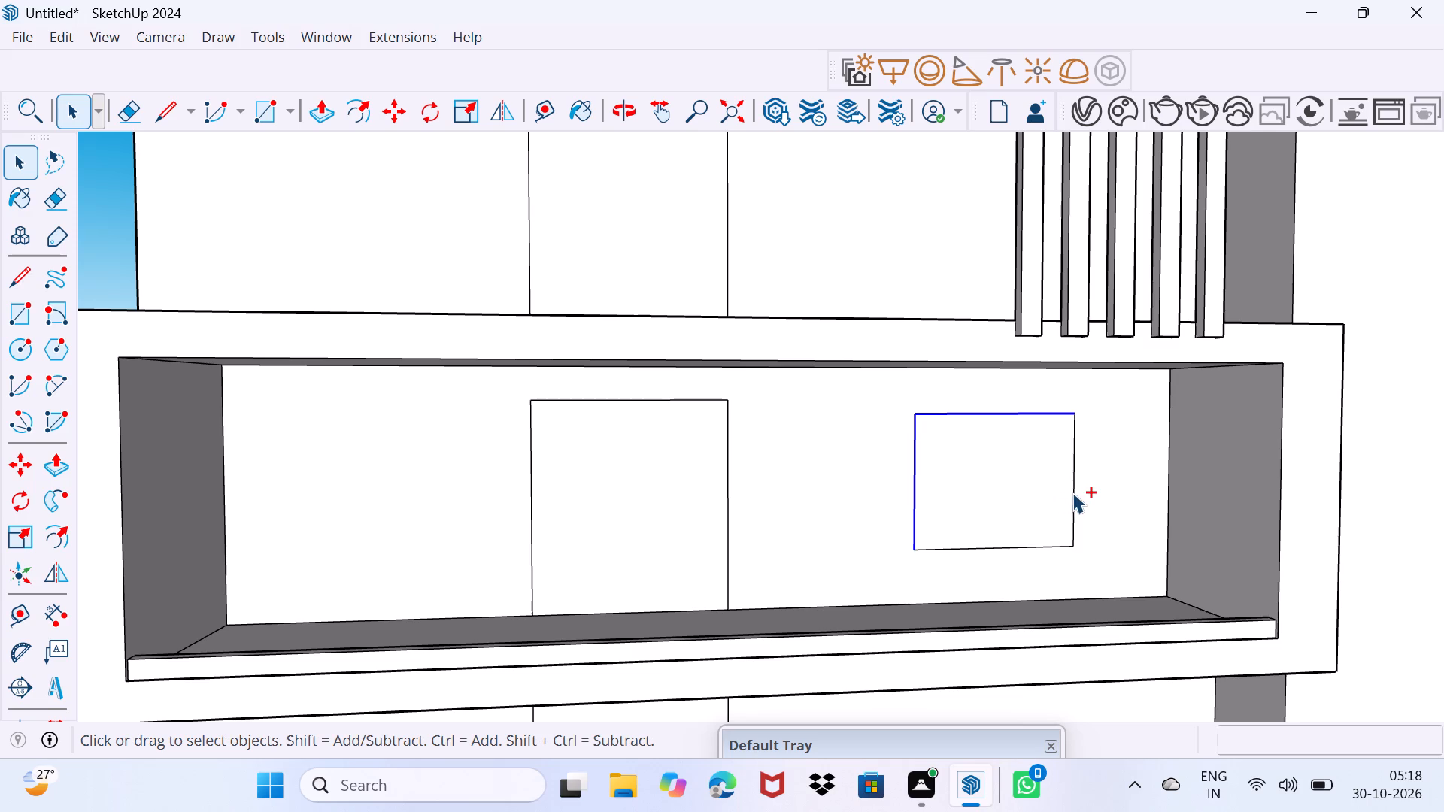
{"action": "left_click", "coordinate": [1073, 492], "text": "ctrl"}
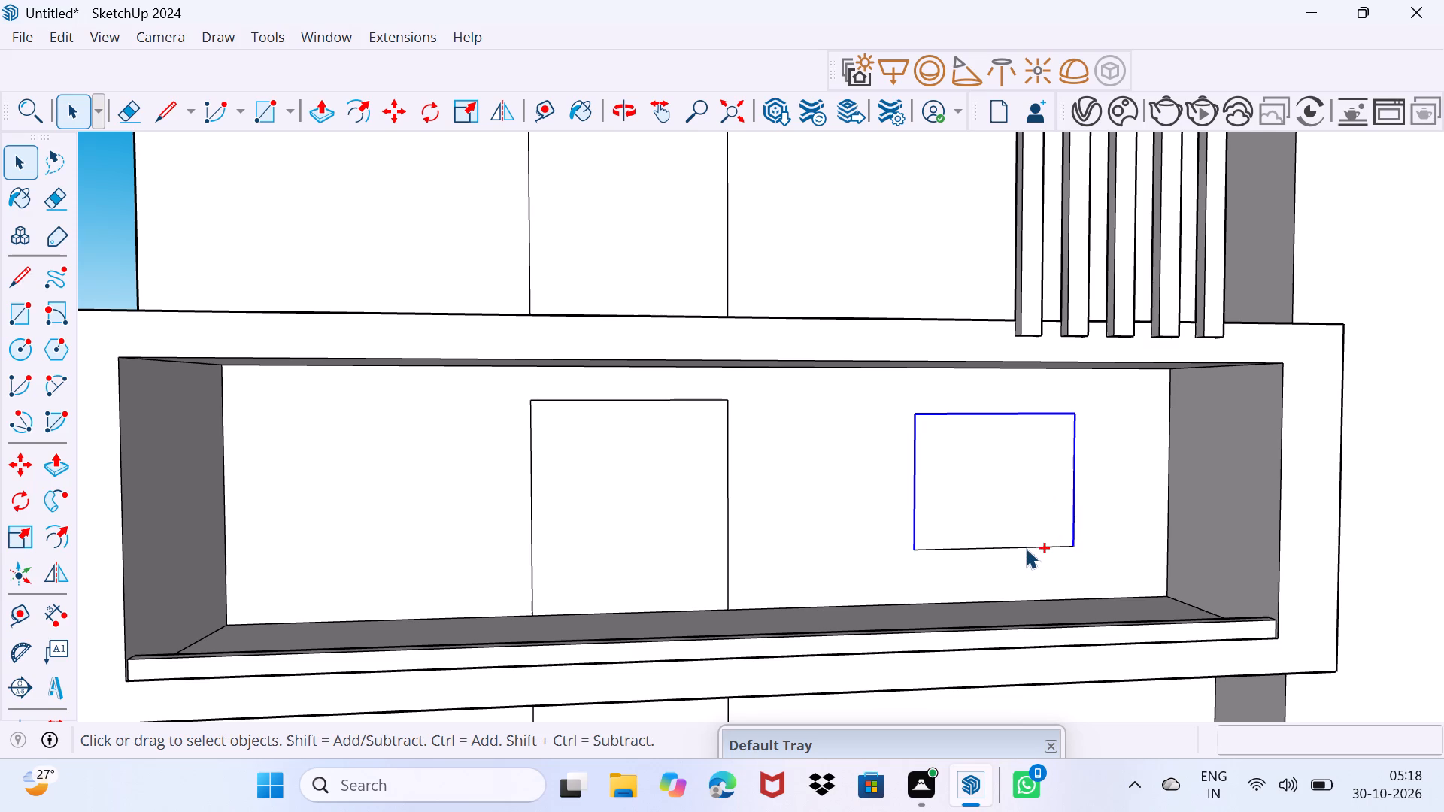
{"action": "left_click", "coordinate": [1026, 548], "text": "ctrl"}
{"action": "key", "text": "m"}
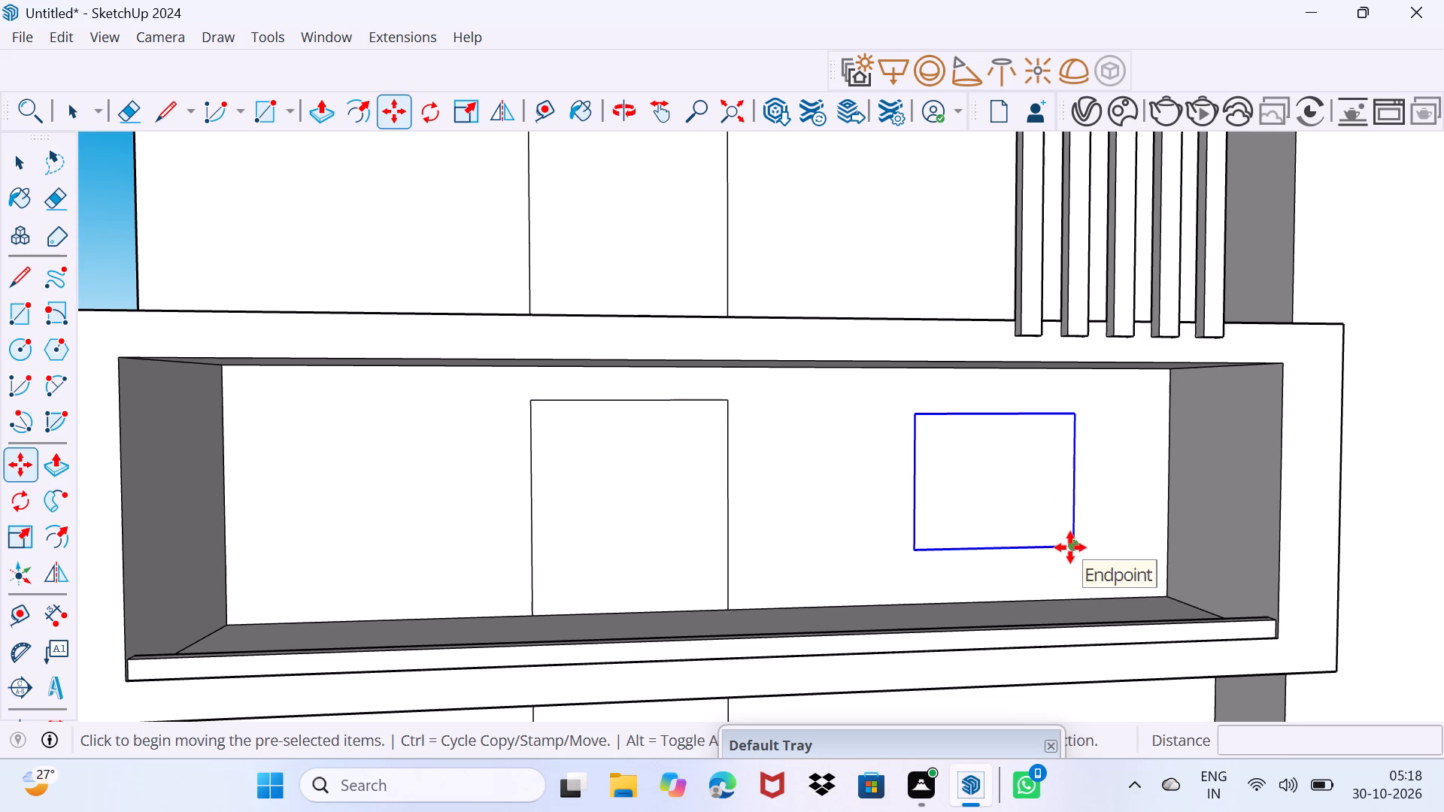
{"action": "left_click", "coordinate": [1070, 547]}
{"action": "scroll", "coordinate": [1030, 670], "scroll_direction": "down", "scroll_amount": 1}
{"action": "middle_click_drag", "start_coordinate": [1039, 673], "coordinate": [960, 427]}
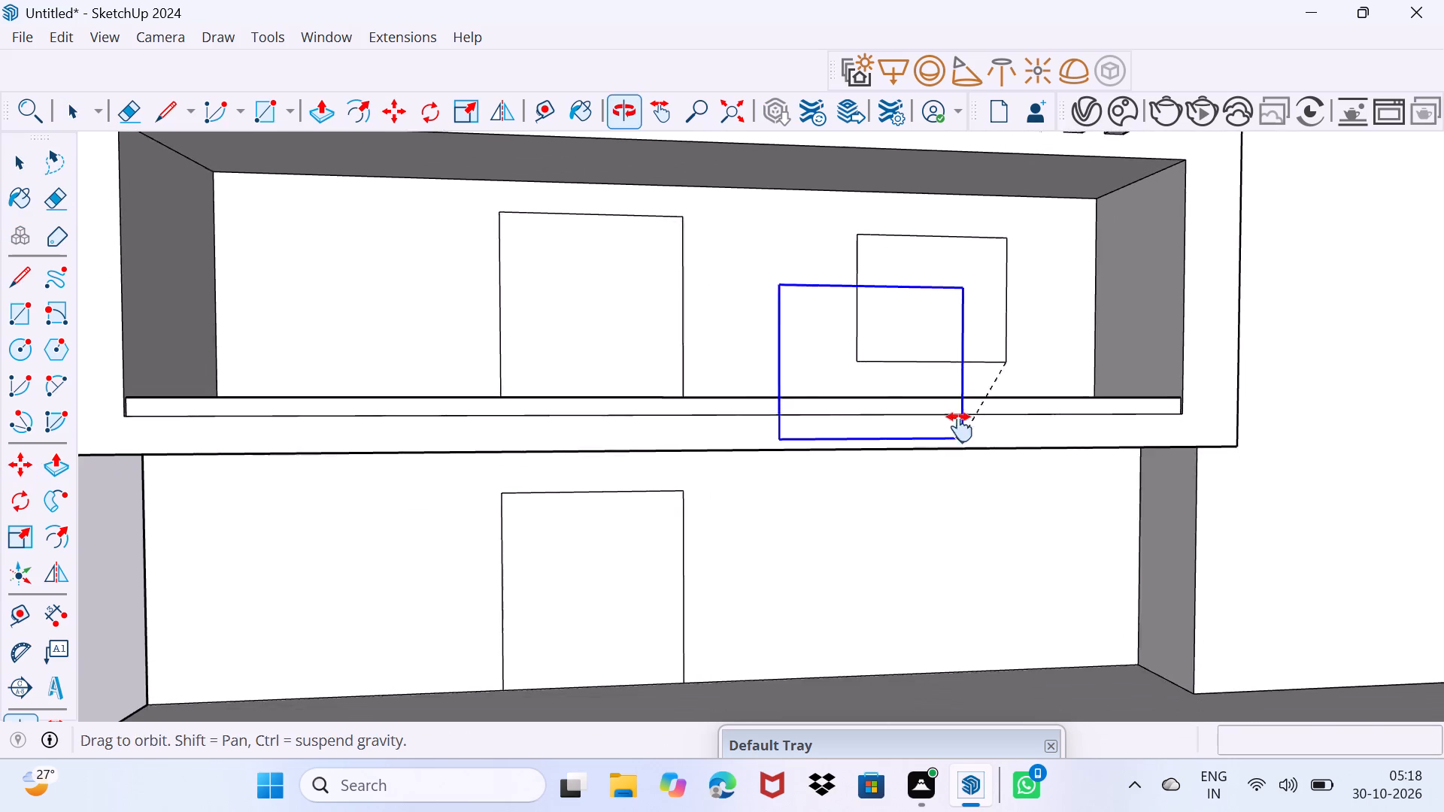
{"action": "middle_click_drag", "start_coordinate": [960, 427], "coordinate": [959, 426]}
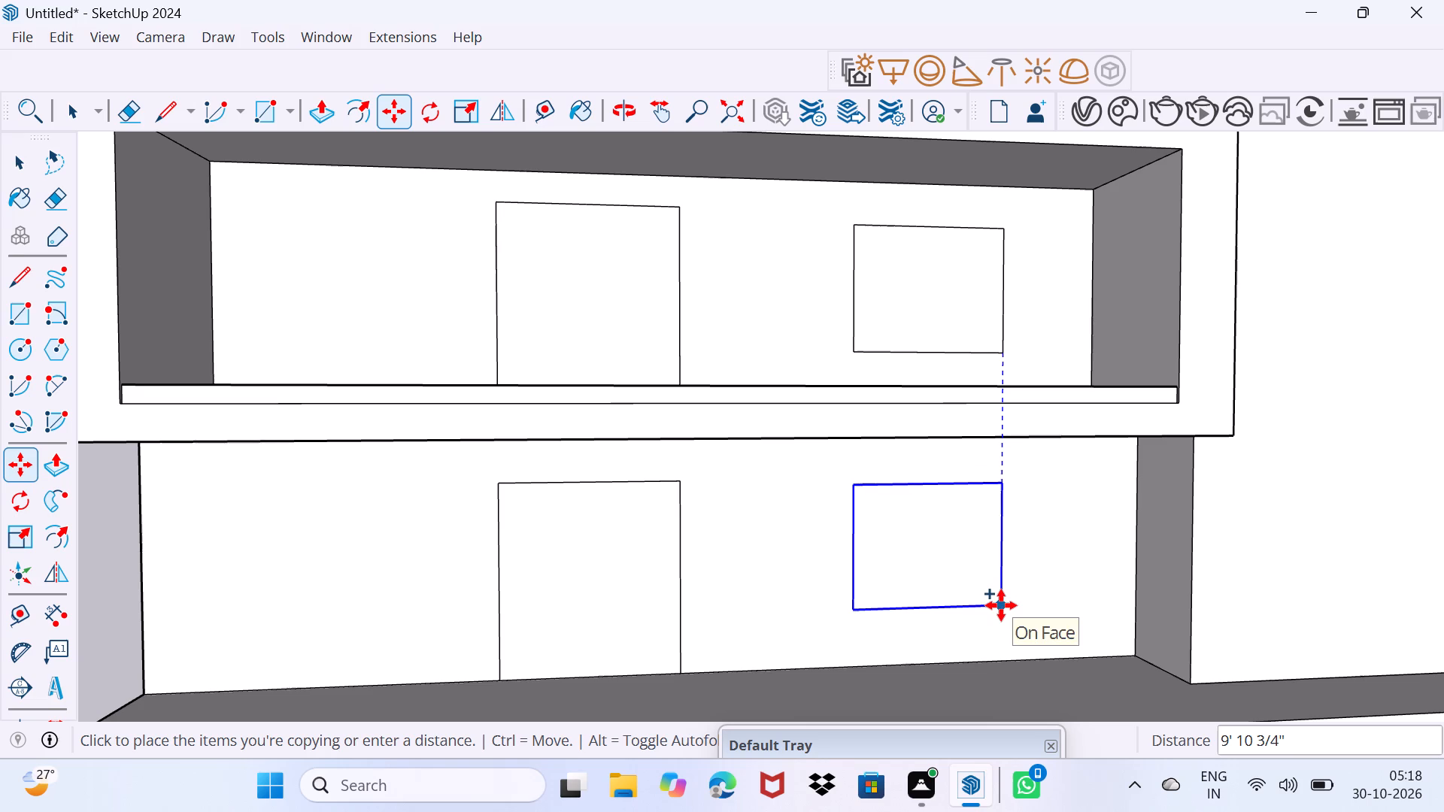
{"action": "left_click", "coordinate": [1001, 601]}
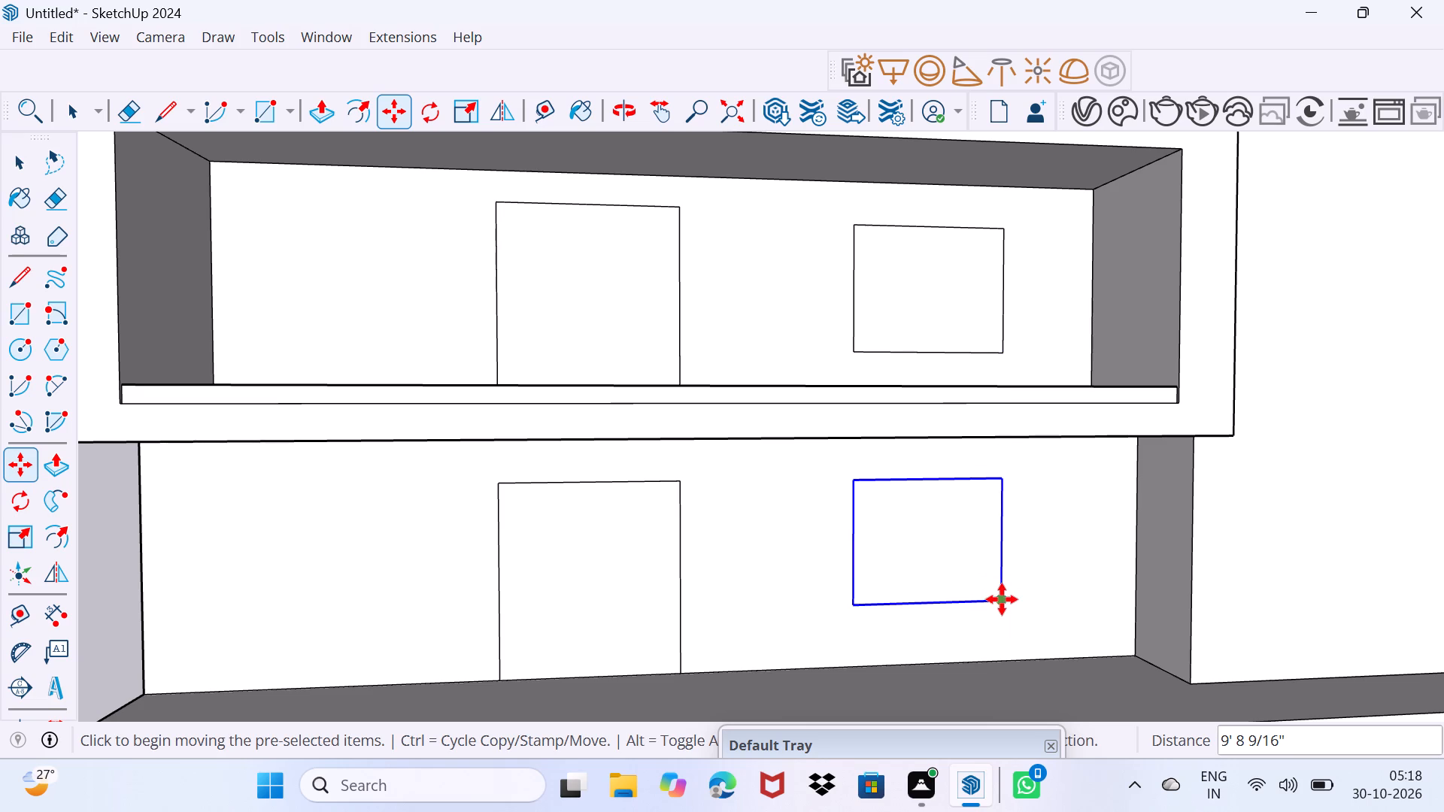
Copy the lower window outline about 19' 7" up onto the top storey's wall, between the door outline and the side wall.
{"action": "left_click", "coordinate": [1002, 599]}
{"action": "scroll", "coordinate": [929, 365], "scroll_direction": "down", "scroll_amount": 3}
{"action": "middle_click_drag", "start_coordinate": [926, 345], "coordinate": [1003, 592], "text": "shift"}
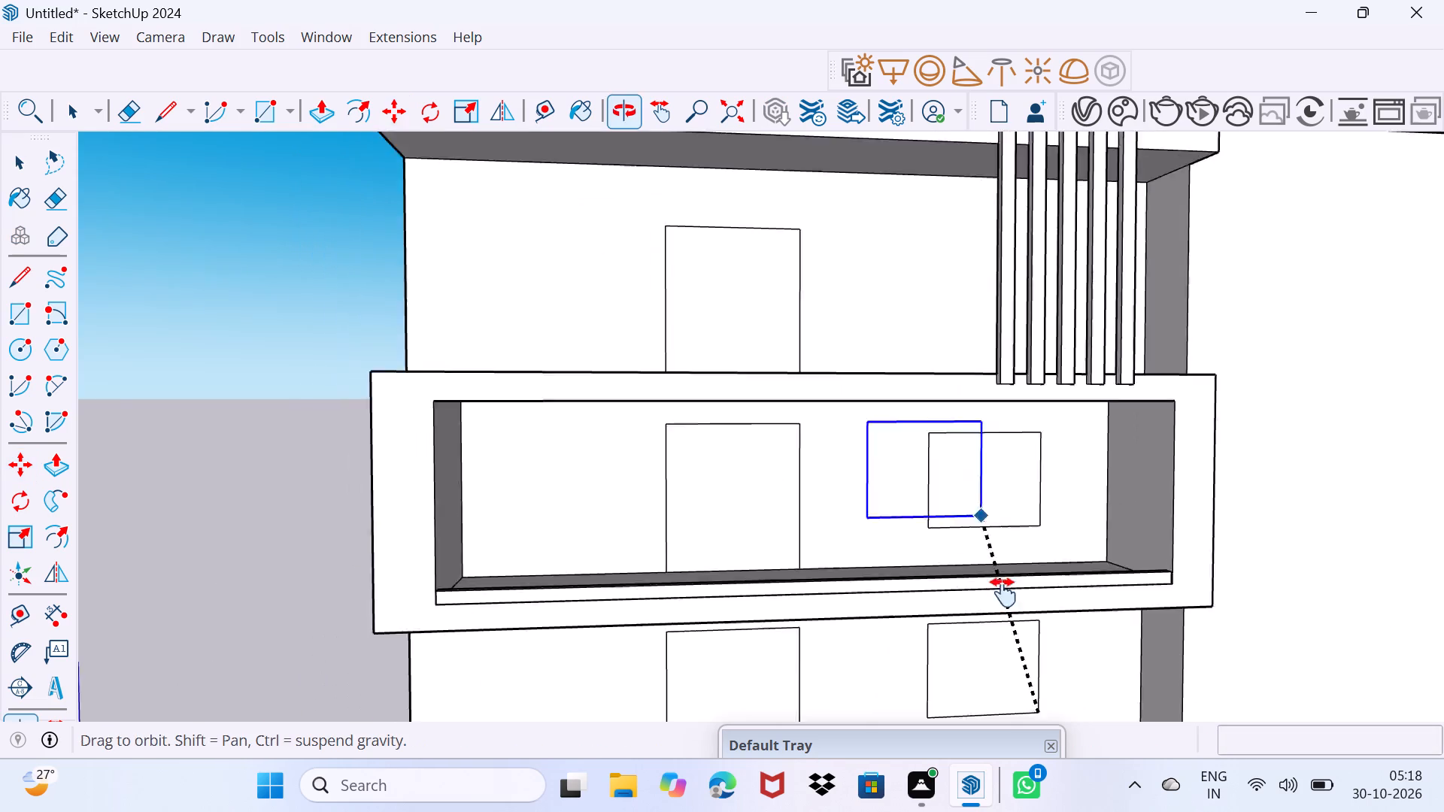
{"action": "middle_click_drag", "start_coordinate": [1003, 592], "coordinate": [1019, 656], "text": "shift"}
{"action": "scroll", "coordinate": [978, 477], "scroll_direction": "up", "scroll_amount": 4}
{"action": "middle_click_drag", "start_coordinate": [975, 477], "coordinate": [1055, 501]}
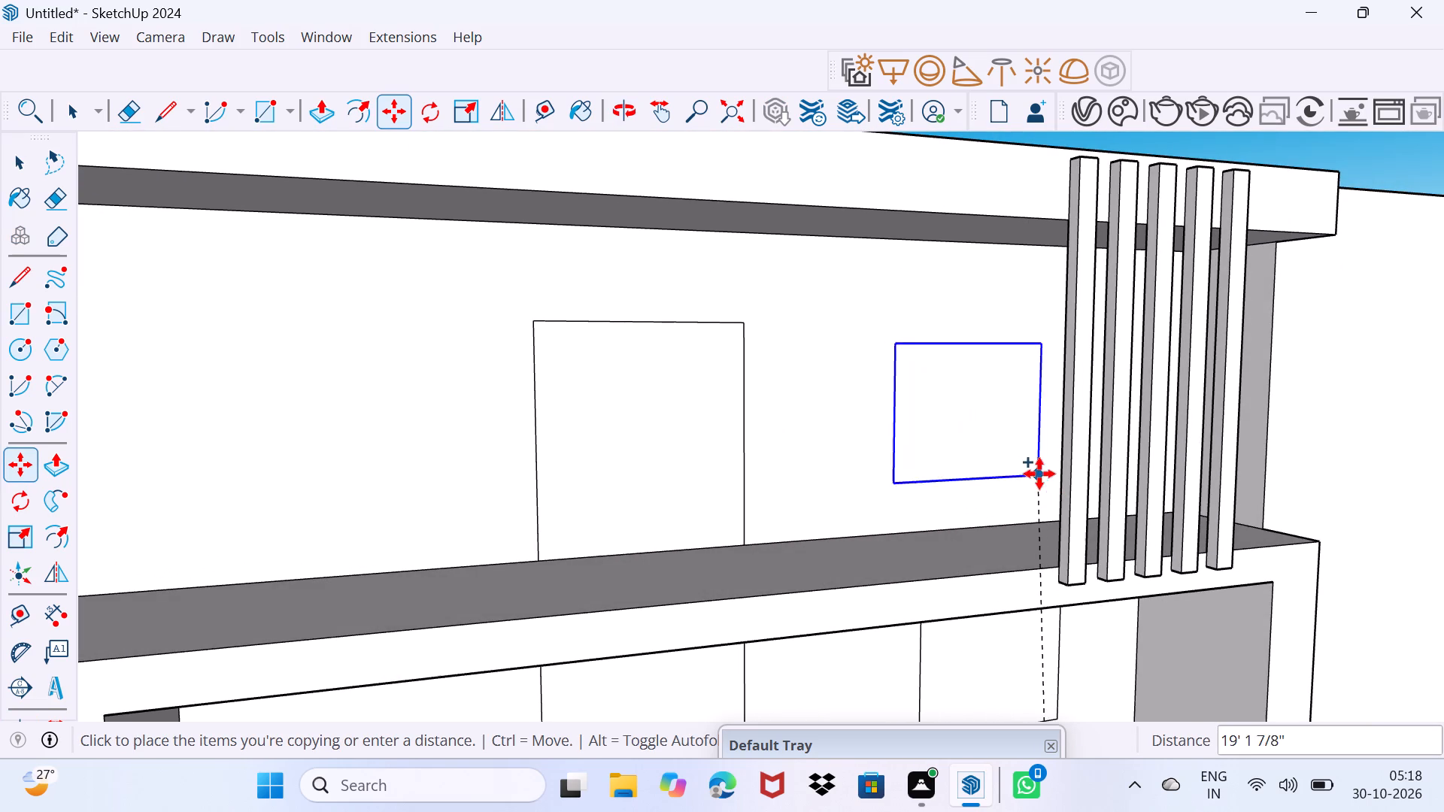
{"action": "left_click", "coordinate": [1052, 461]}
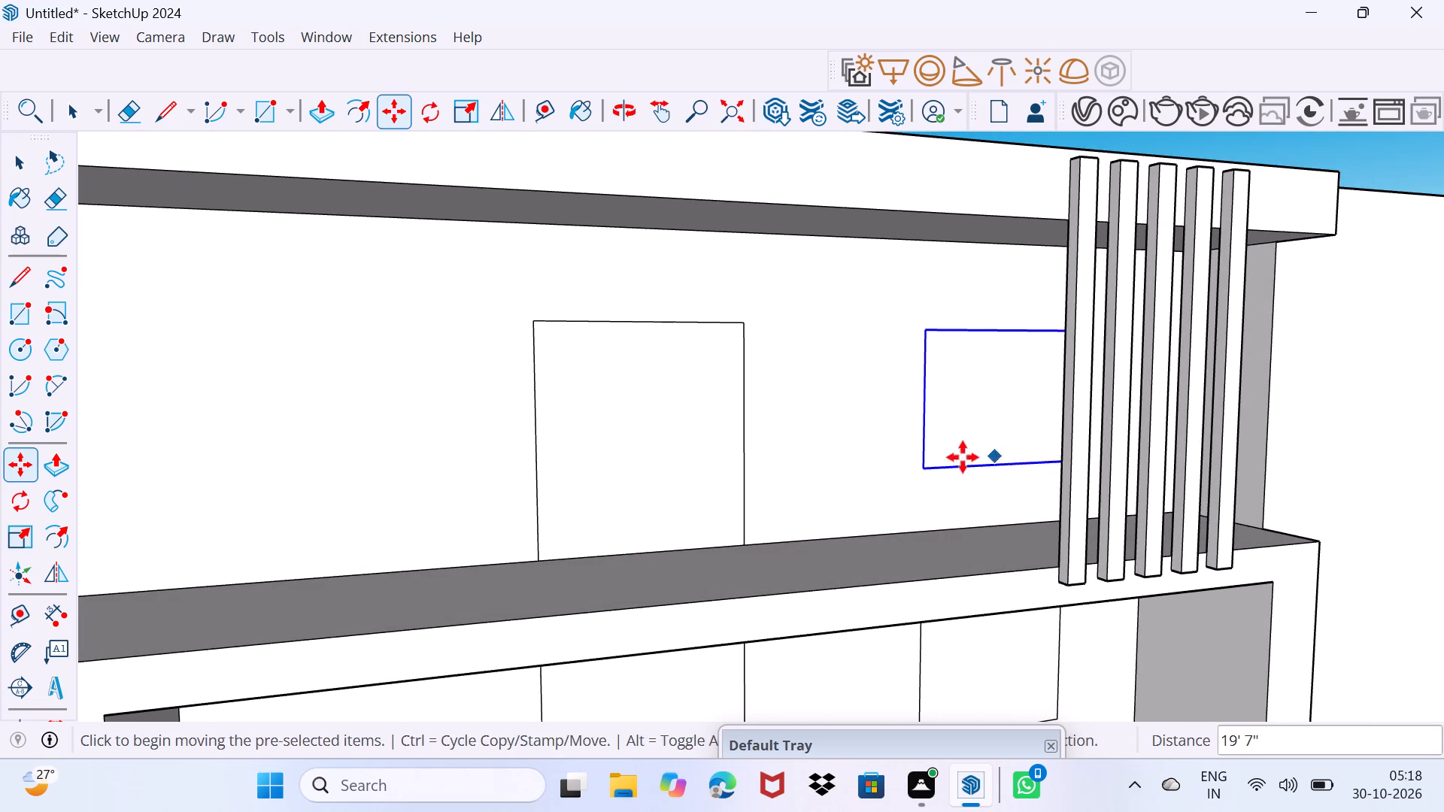
{"action": "middle_click_drag", "start_coordinate": [963, 458], "coordinate": [1036, 502]}
{"action": "key", "text": "space"}
{"action": "left_click_drag", "start_coordinate": [916, 540], "coordinate": [943, 472]}
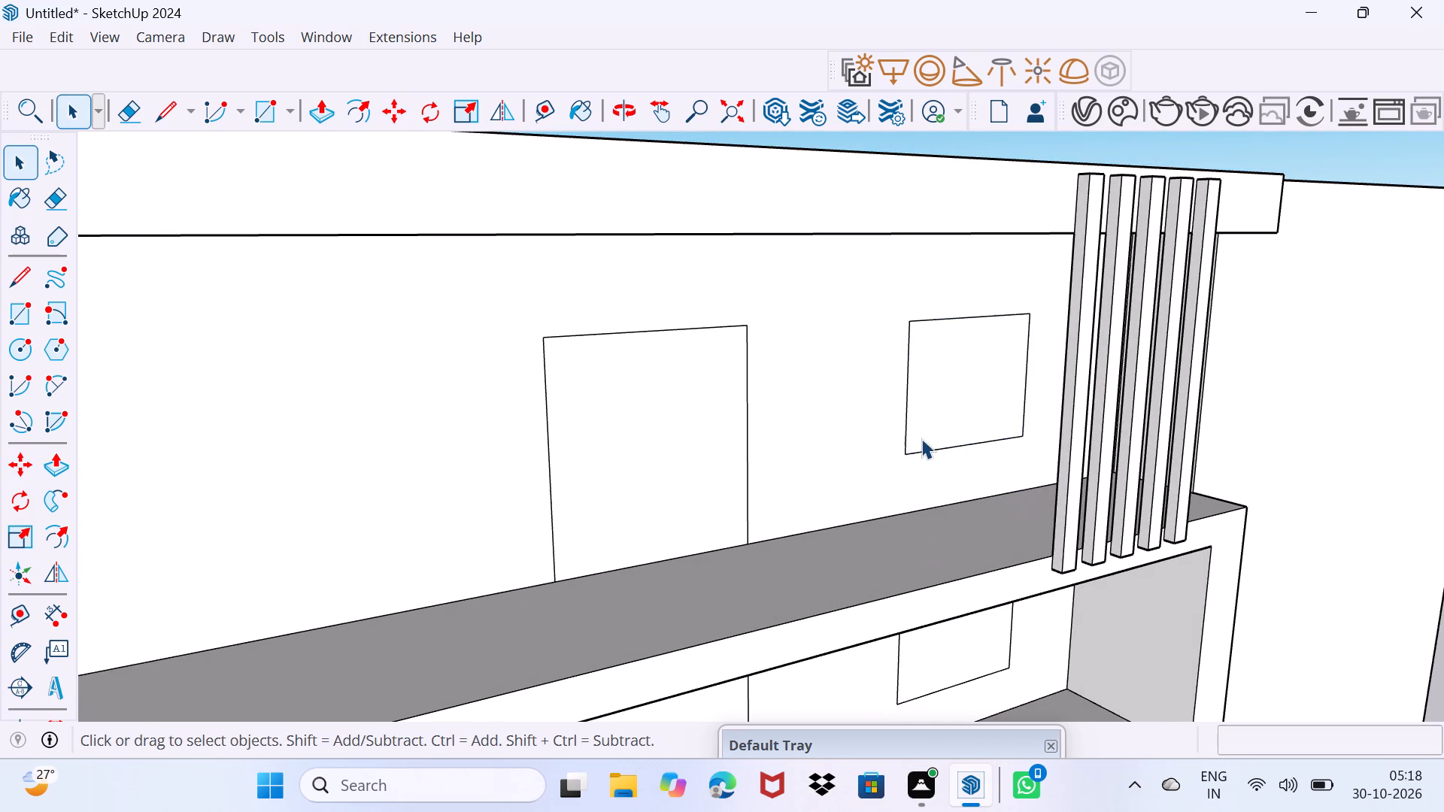
Copy the top edge of the top storey's recessed wall about 10' 1" down to its floor edge, divided into 14 equal spacings.
{"action": "scroll", "coordinate": [909, 449], "scroll_direction": "down", "scroll_amount": 2}
{"action": "middle_click_drag", "start_coordinate": [896, 459], "coordinate": [830, 440]}
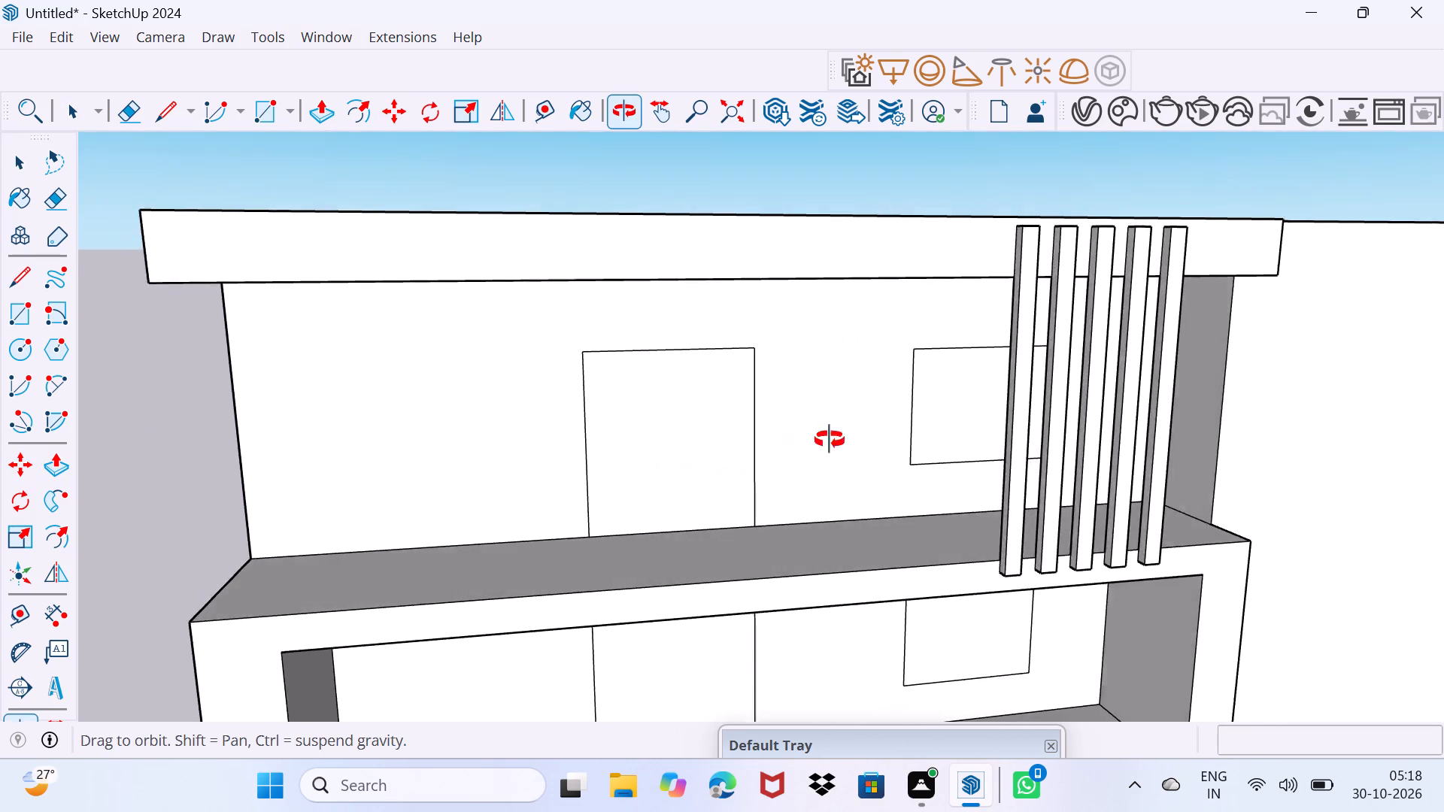
{"action": "middle_click_drag", "start_coordinate": [830, 440], "coordinate": [896, 415]}
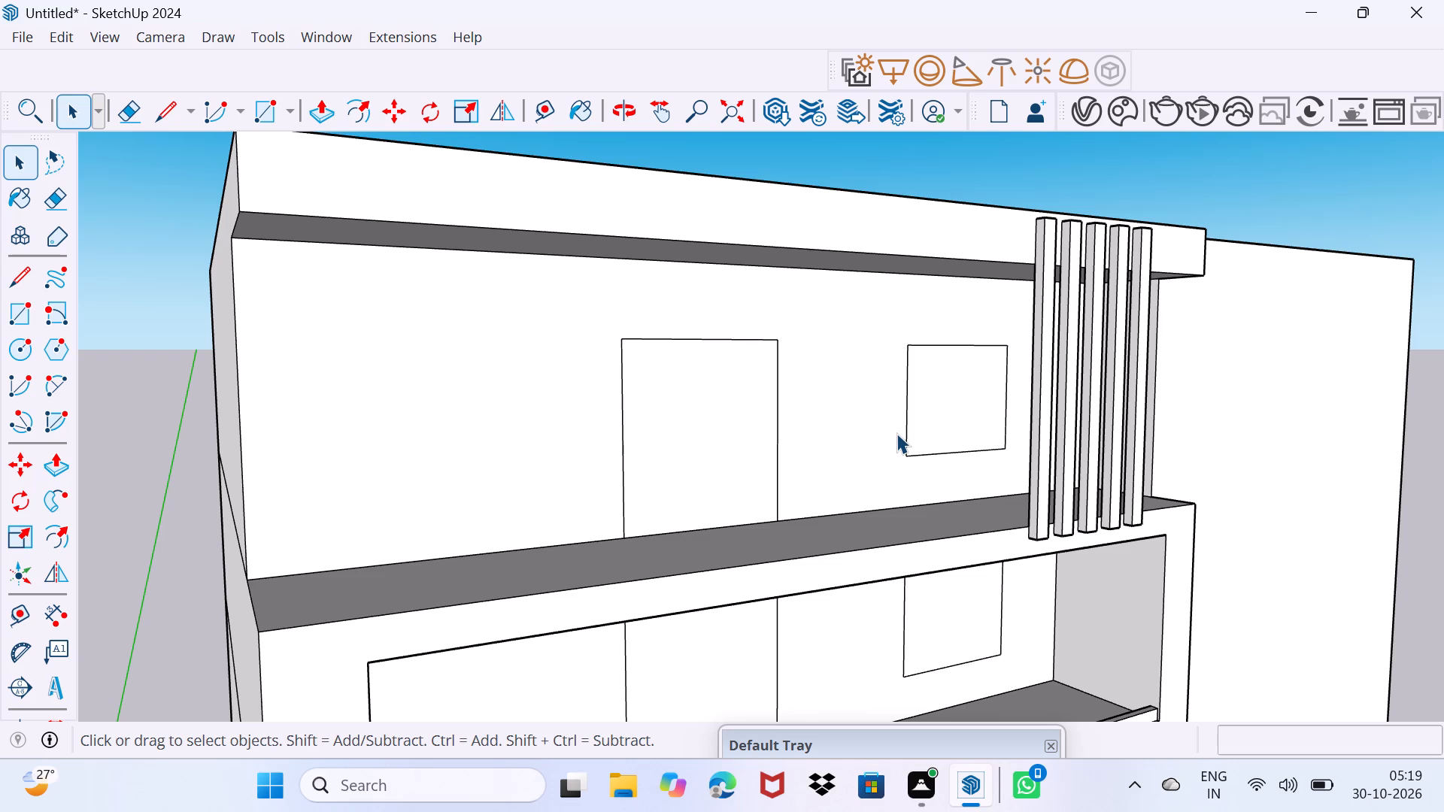
{"action": "left_click", "coordinate": [252, 236]}
{"action": "key", "text": "m"}
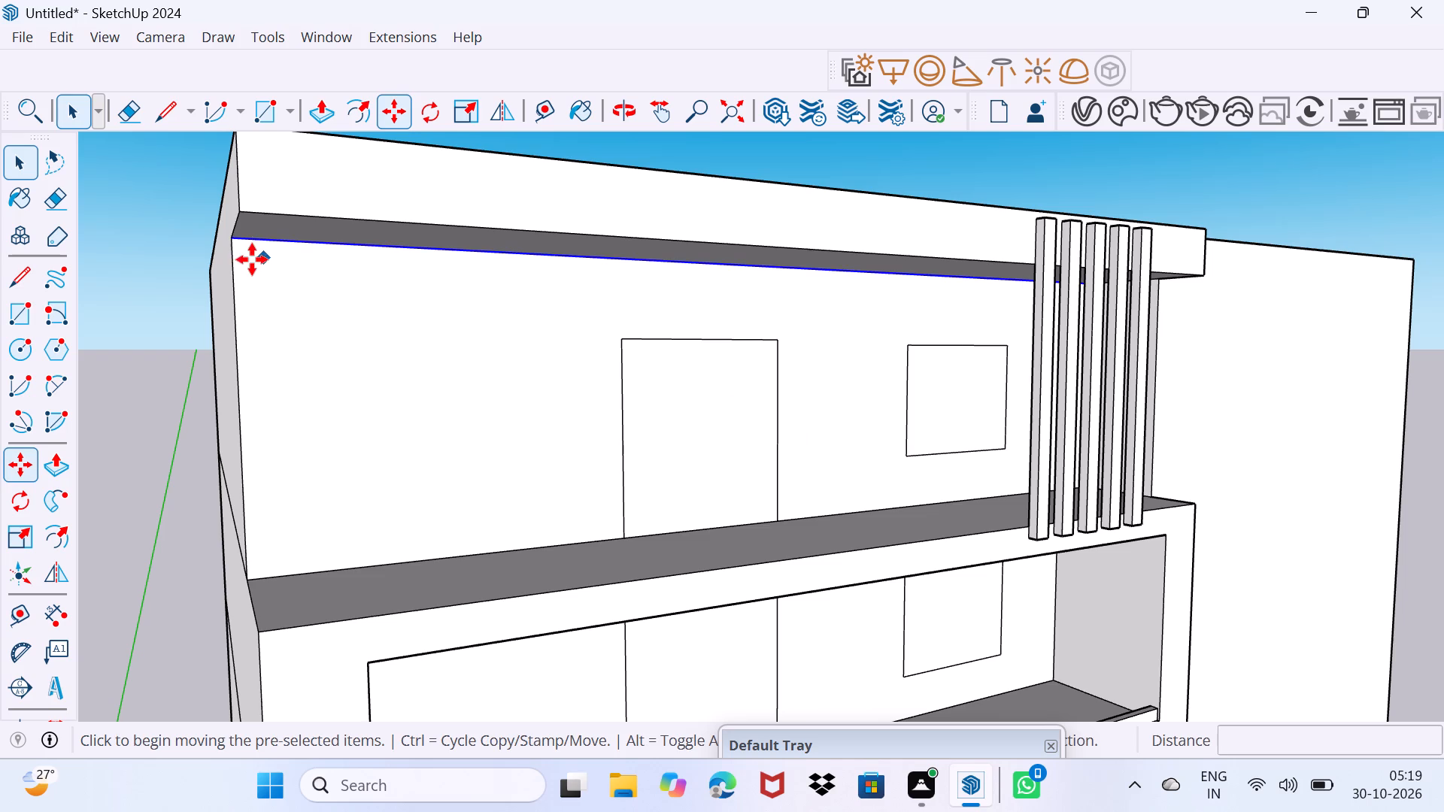
{"action": "left_click", "coordinate": [234, 239]}
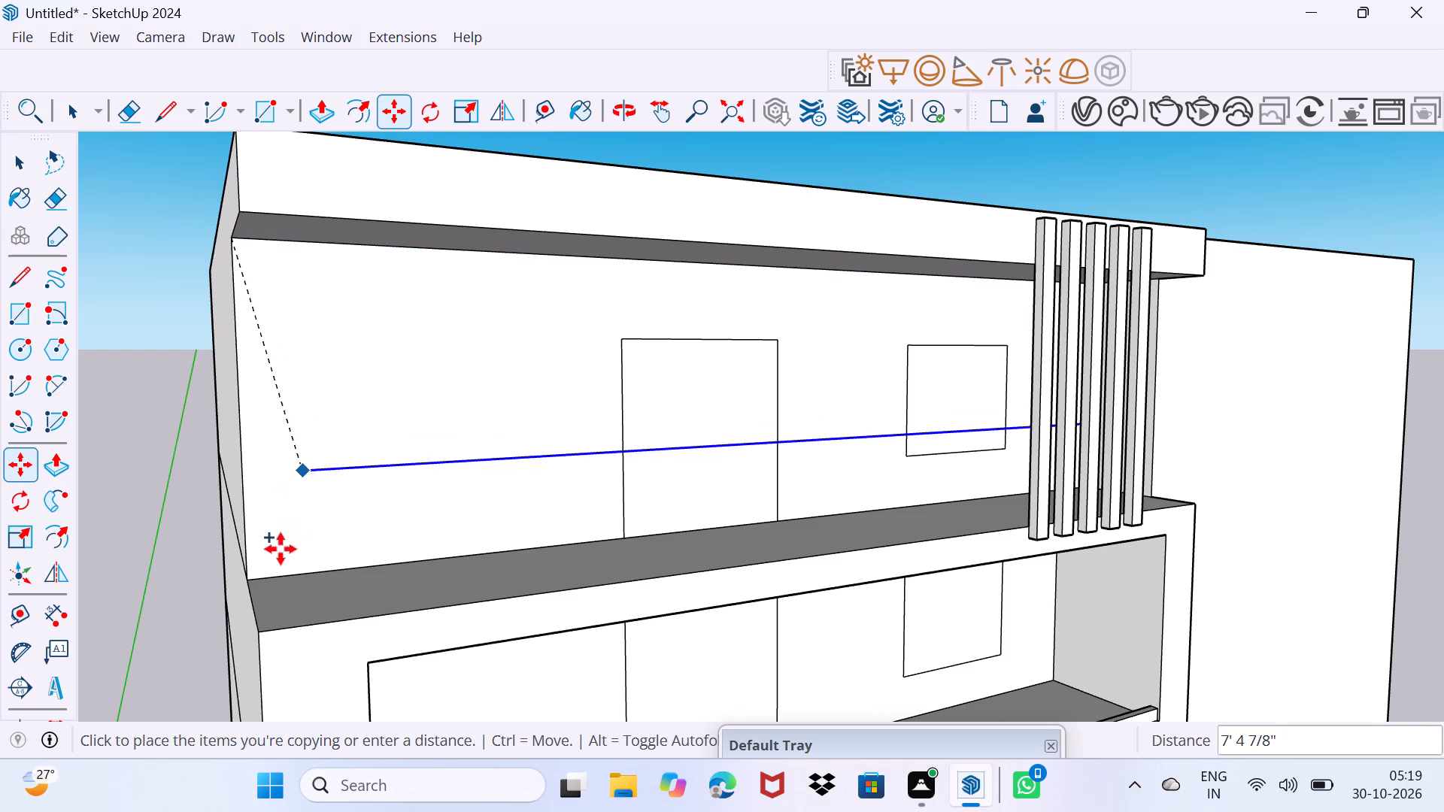
{"action": "left_click", "coordinate": [247, 586]}
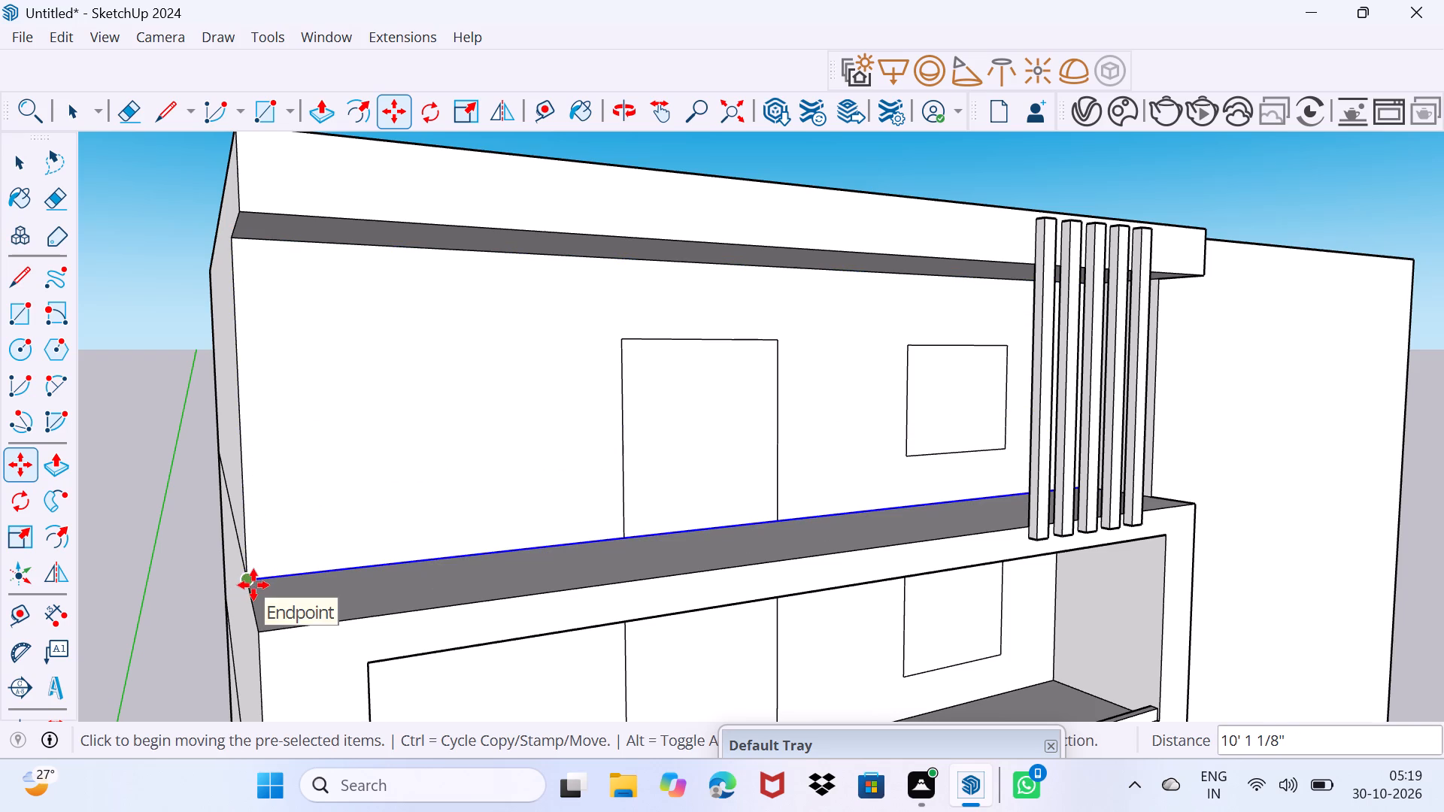
{"action": "key", "text": "slash"}
{"action": "key", "text": "1"}
{"action": "key", "text": "4"}
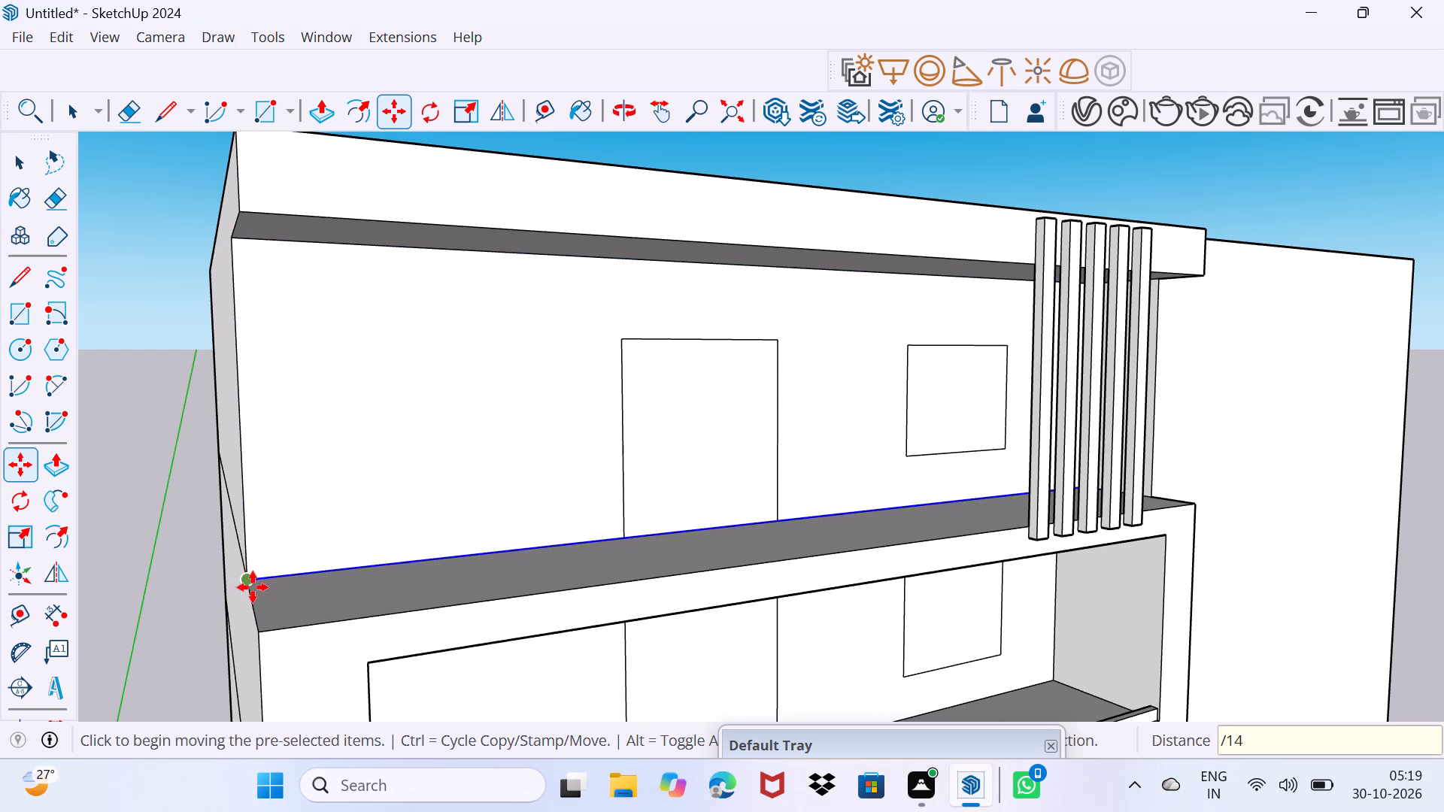
{"action": "key", "text": "Return"}
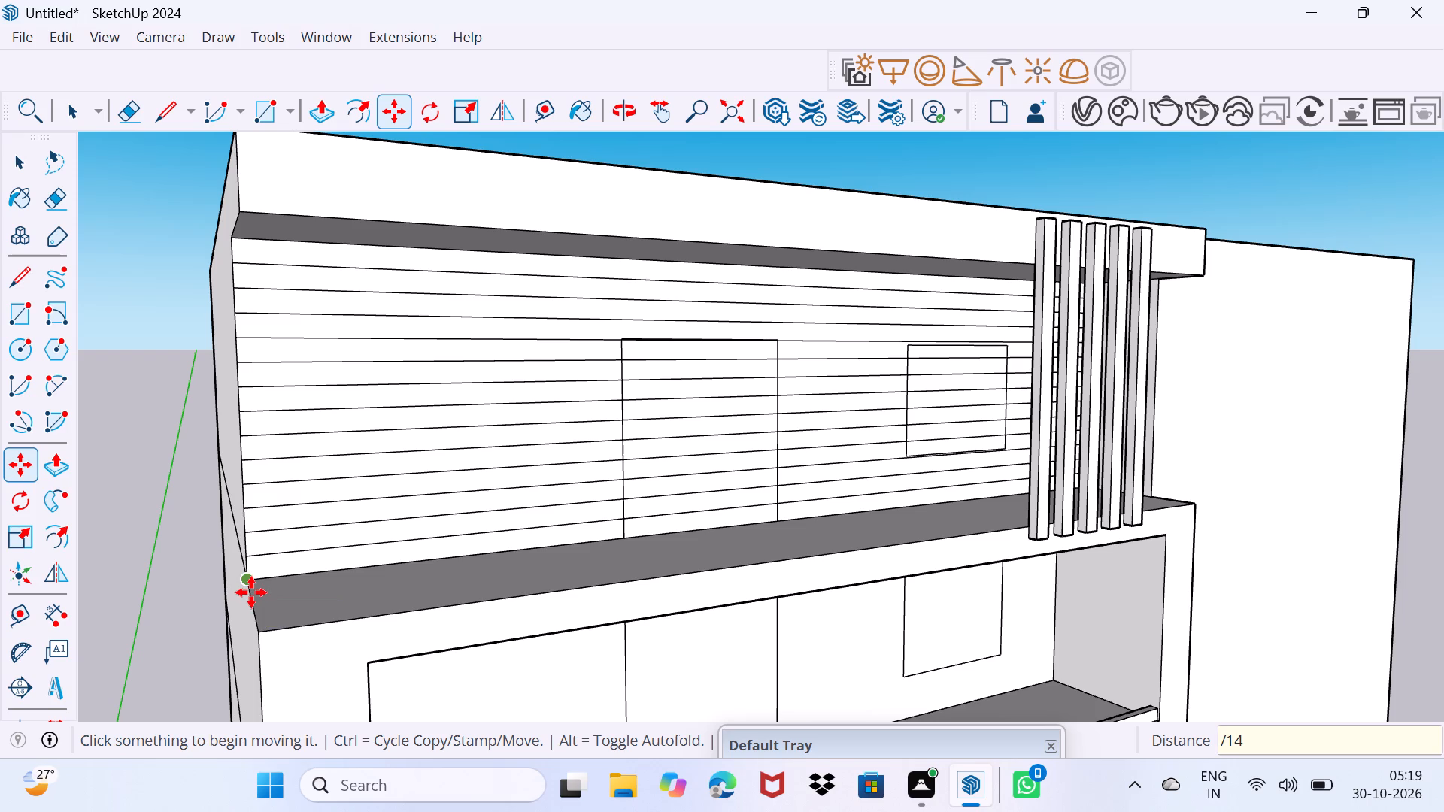
Change the copied wall lines to 10 equal divisions.
{"action": "key", "text": "BackSpace"}
{"action": "type", "text": "/1"}
{"action": "key", "text": "0"}
{"action": "key", "text": "Return"}
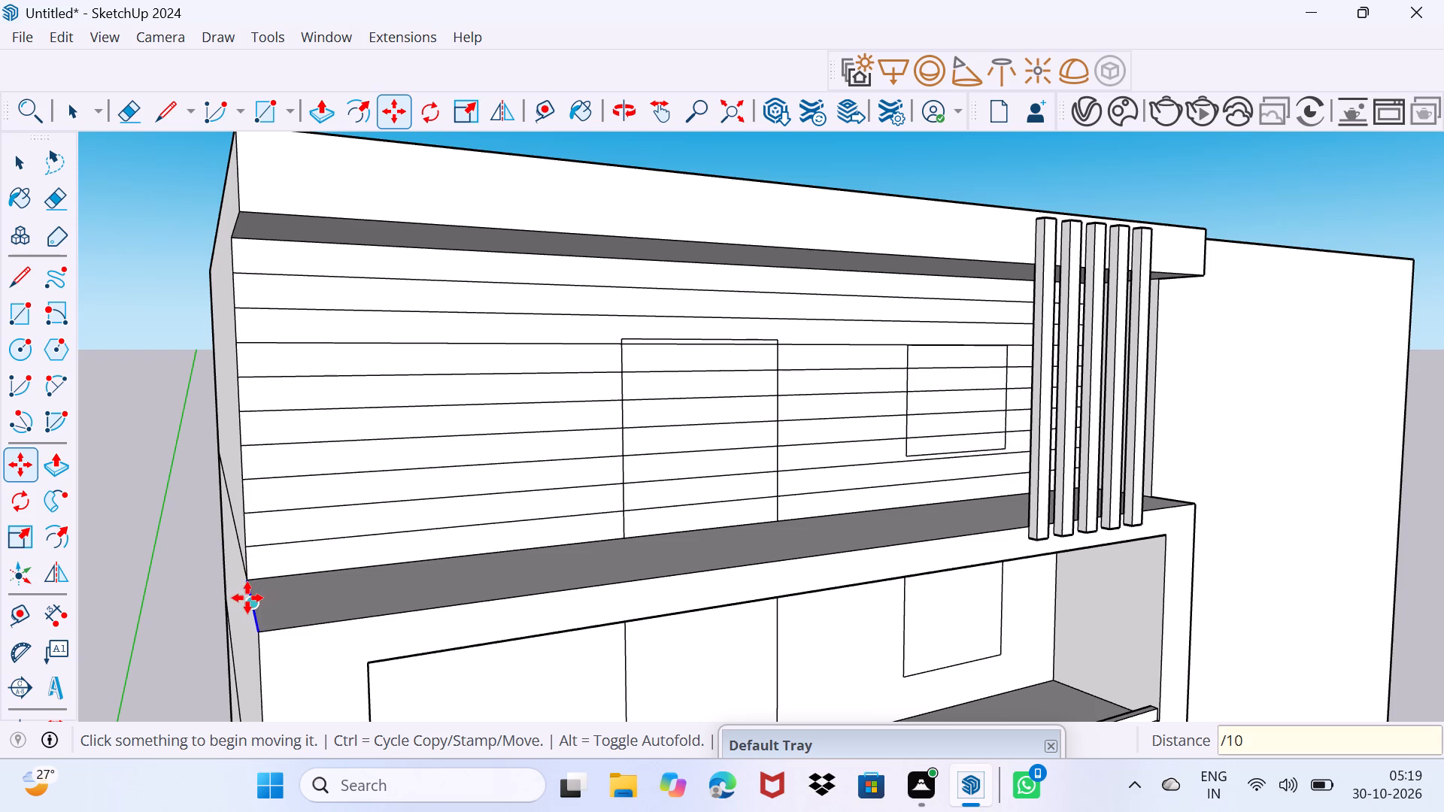
{"action": "key", "text": "space"}
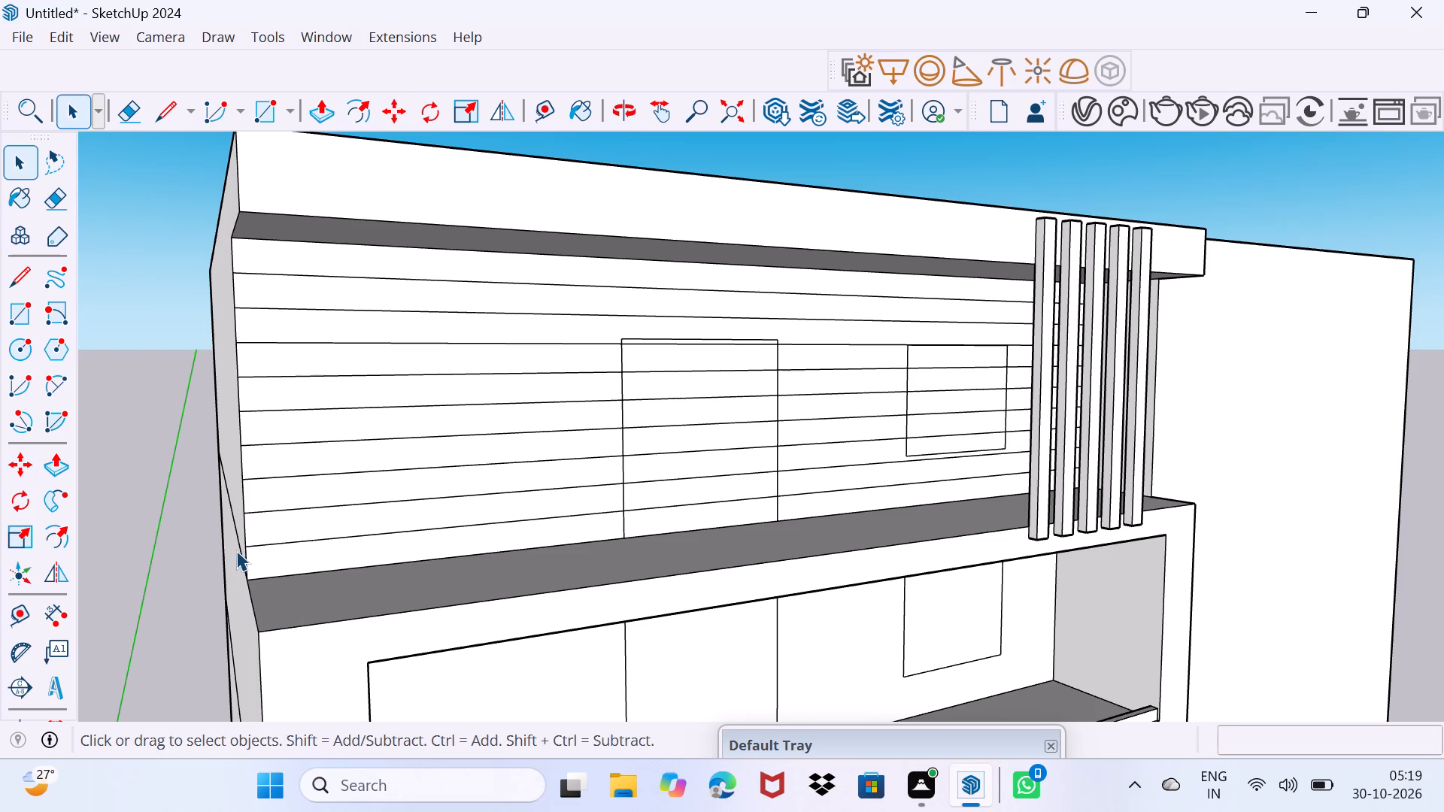
Erase the horizontal line segments crossing the inside of the top storey's door and window outlines.
{"action": "scroll", "coordinate": [284, 483], "scroll_direction": "up", "scroll_amount": 3}
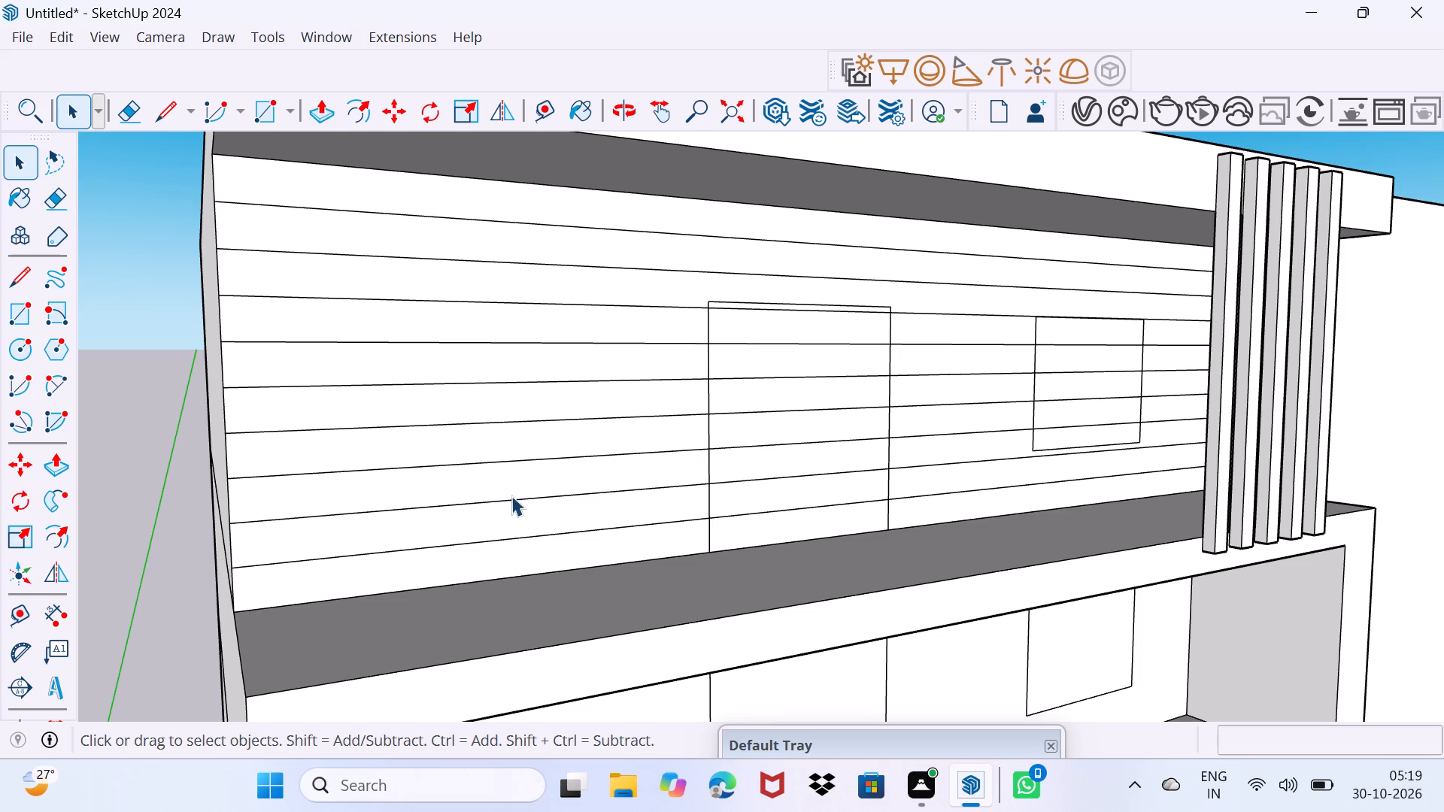
{"action": "key", "text": "e"}
{"action": "scroll", "coordinate": [744, 370], "scroll_direction": "up", "scroll_amount": 3}
{"action": "left_click", "coordinate": [724, 286]}
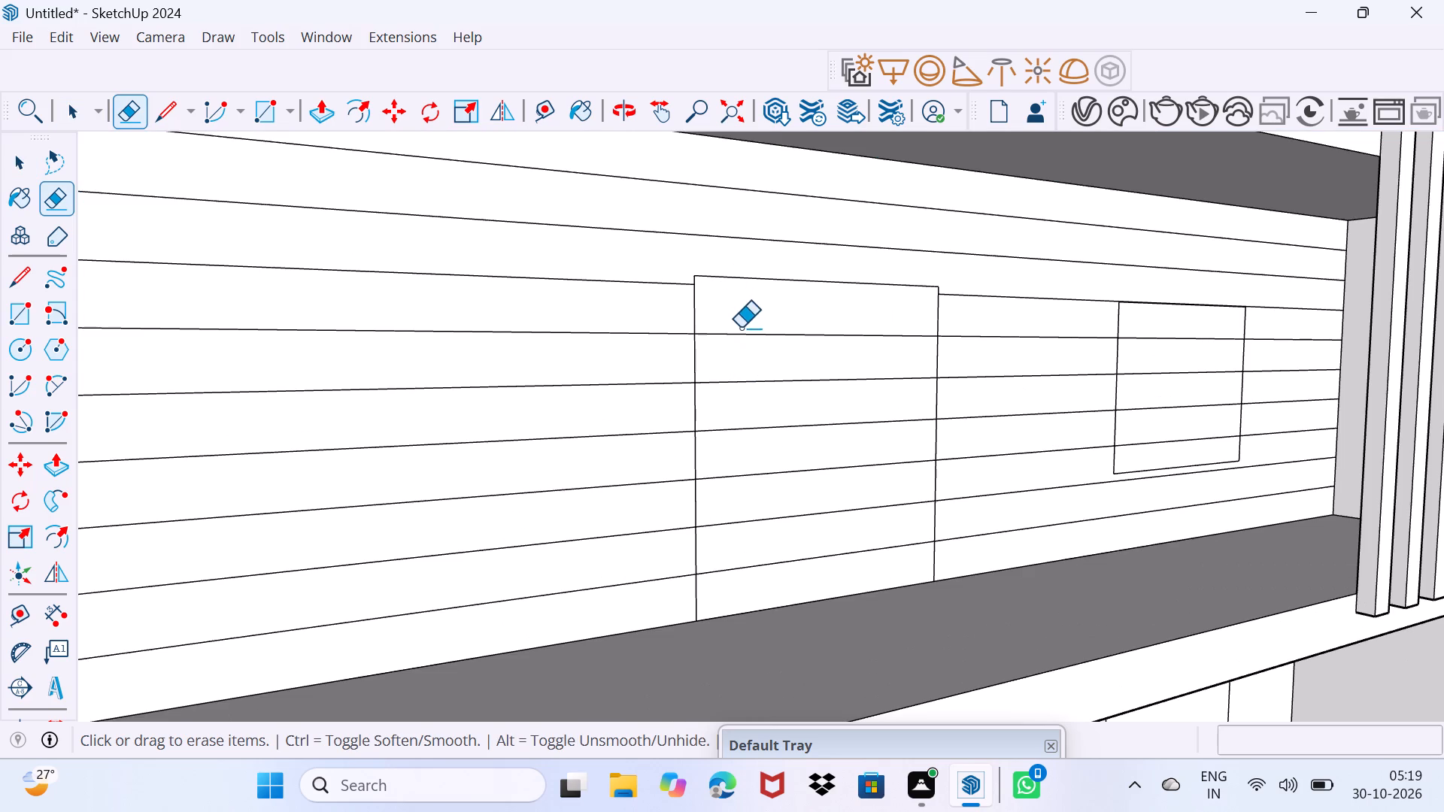
{"action": "left_click_drag", "start_coordinate": [742, 329], "coordinate": [799, 581]}
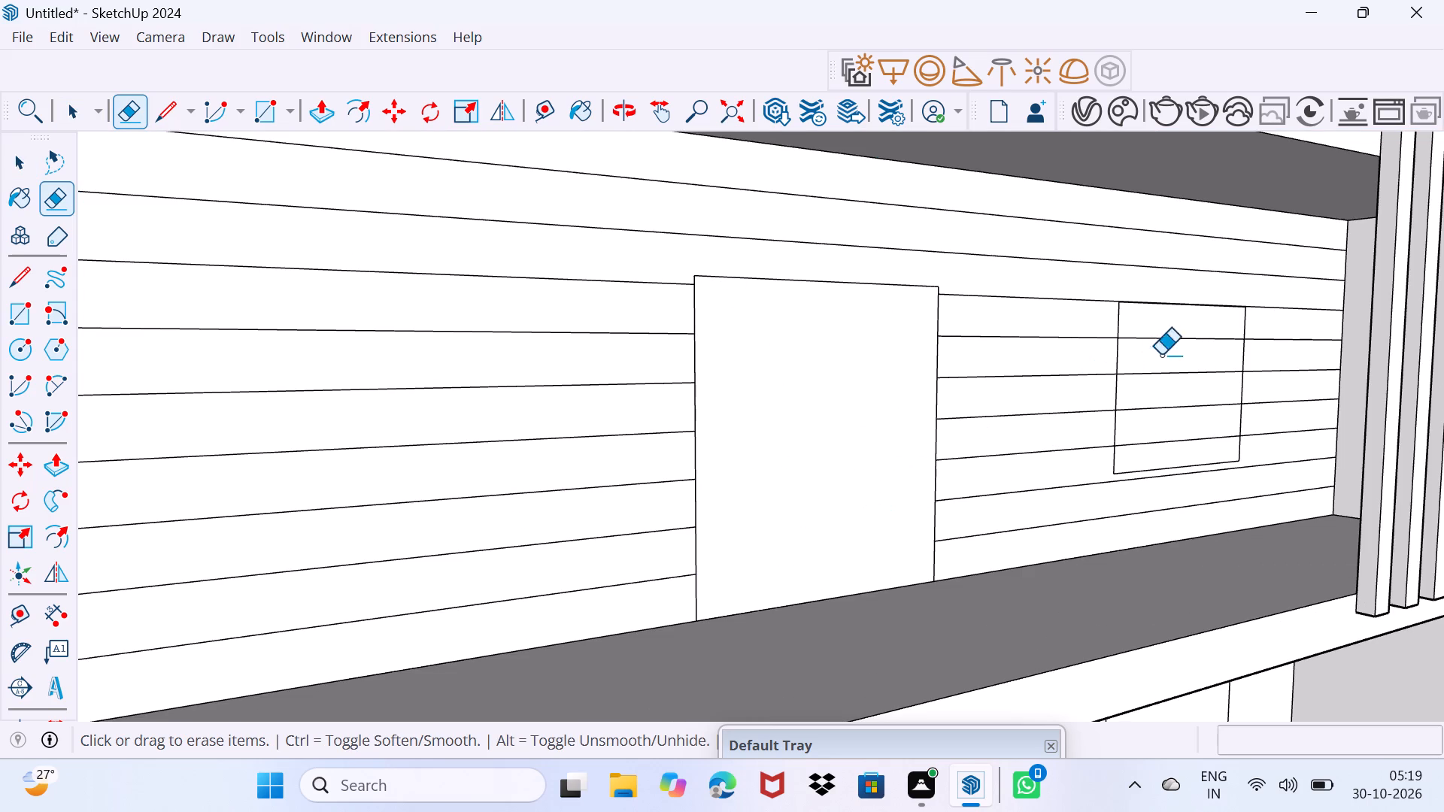
{"action": "left_click_drag", "start_coordinate": [1166, 343], "coordinate": [1179, 453]}
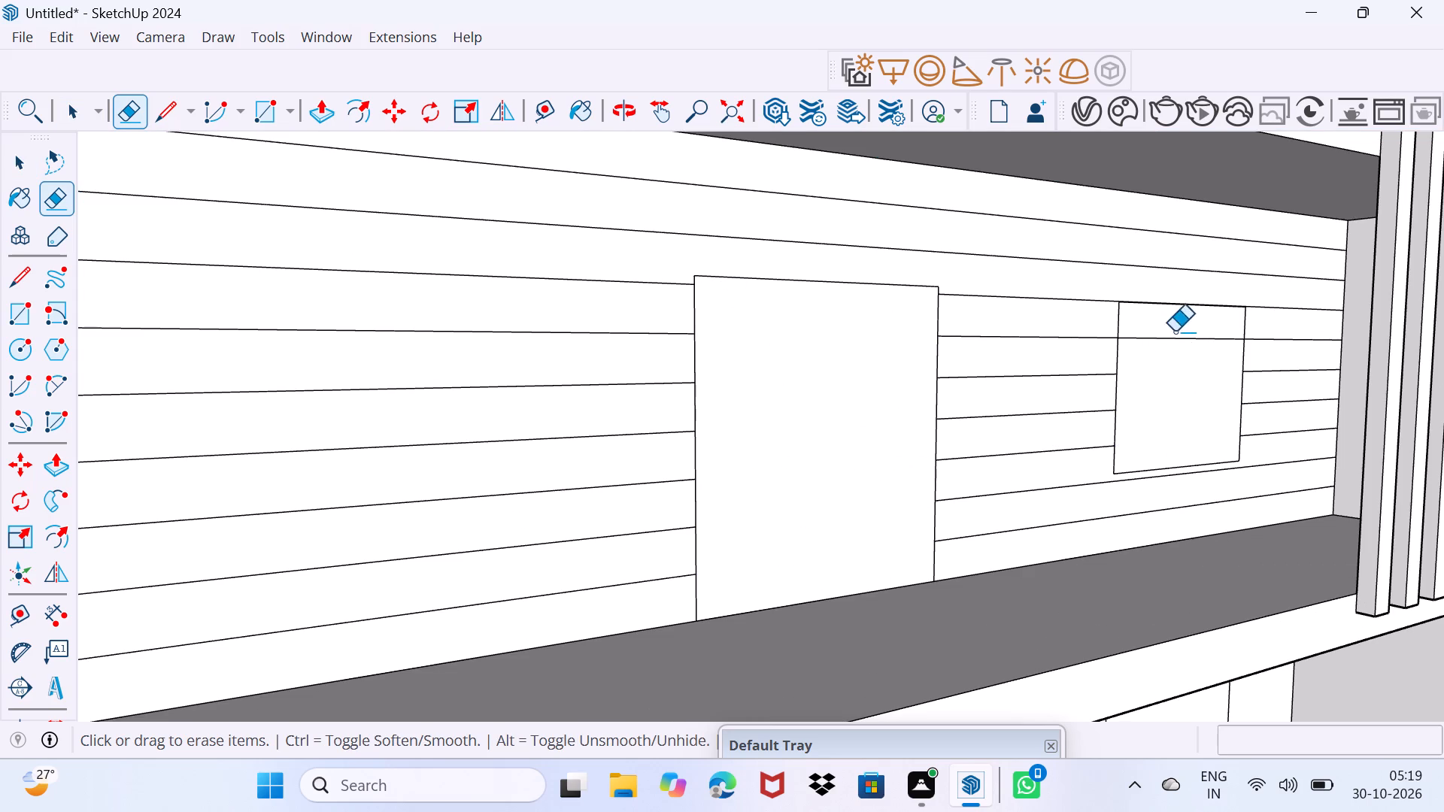
{"action": "left_click_drag", "start_coordinate": [1177, 358], "coordinate": [1179, 397]}
{"action": "left_click_drag", "start_coordinate": [1177, 341], "coordinate": [1174, 360]}
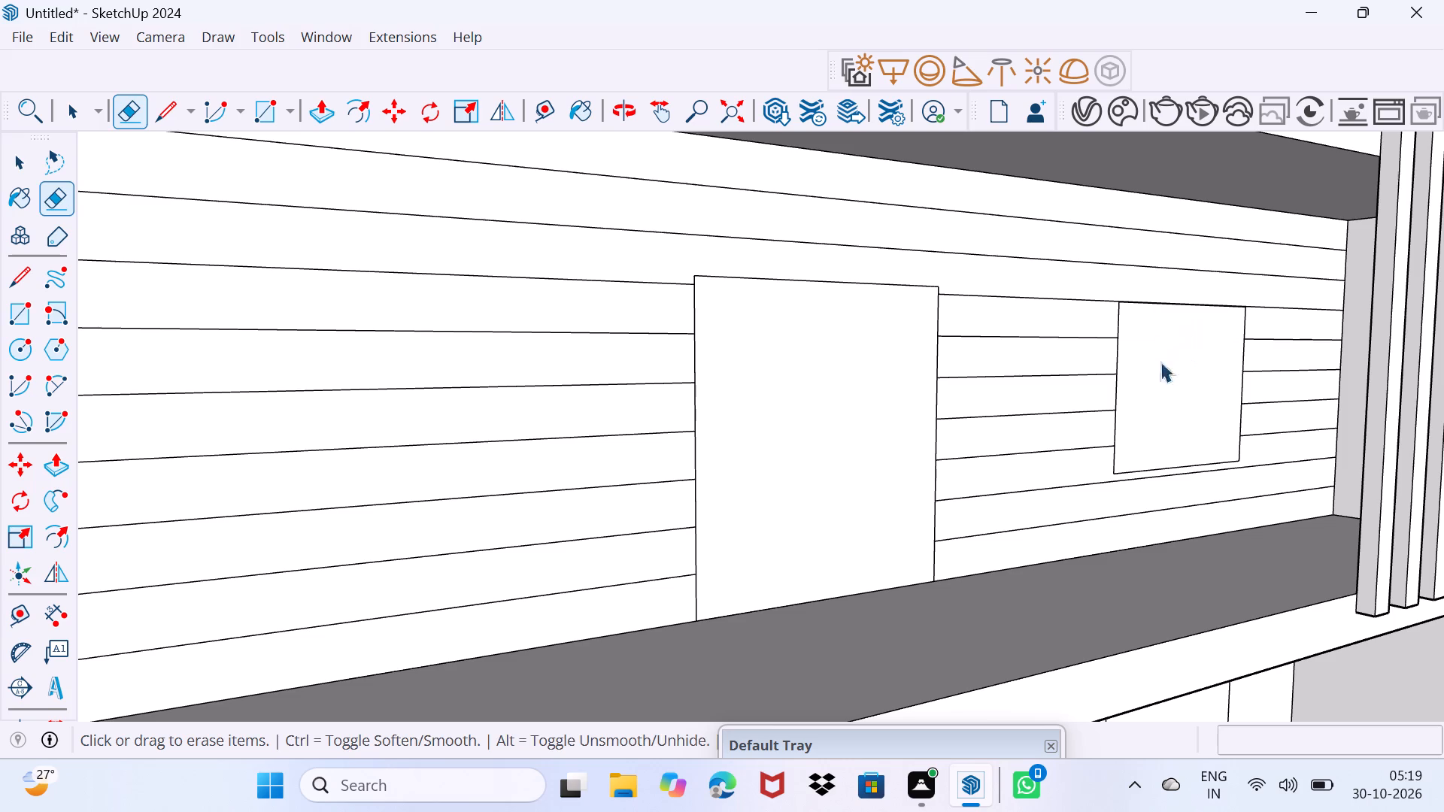
{"action": "key", "text": "space"}
{"action": "key", "text": "space"}
Push the top storey's door face about 1' 3 1/2" into the wall to recess it.
{"action": "left_click", "coordinate": [786, 425]}
{"action": "key", "text": "p"}
{"action": "left_click", "coordinate": [787, 426]}
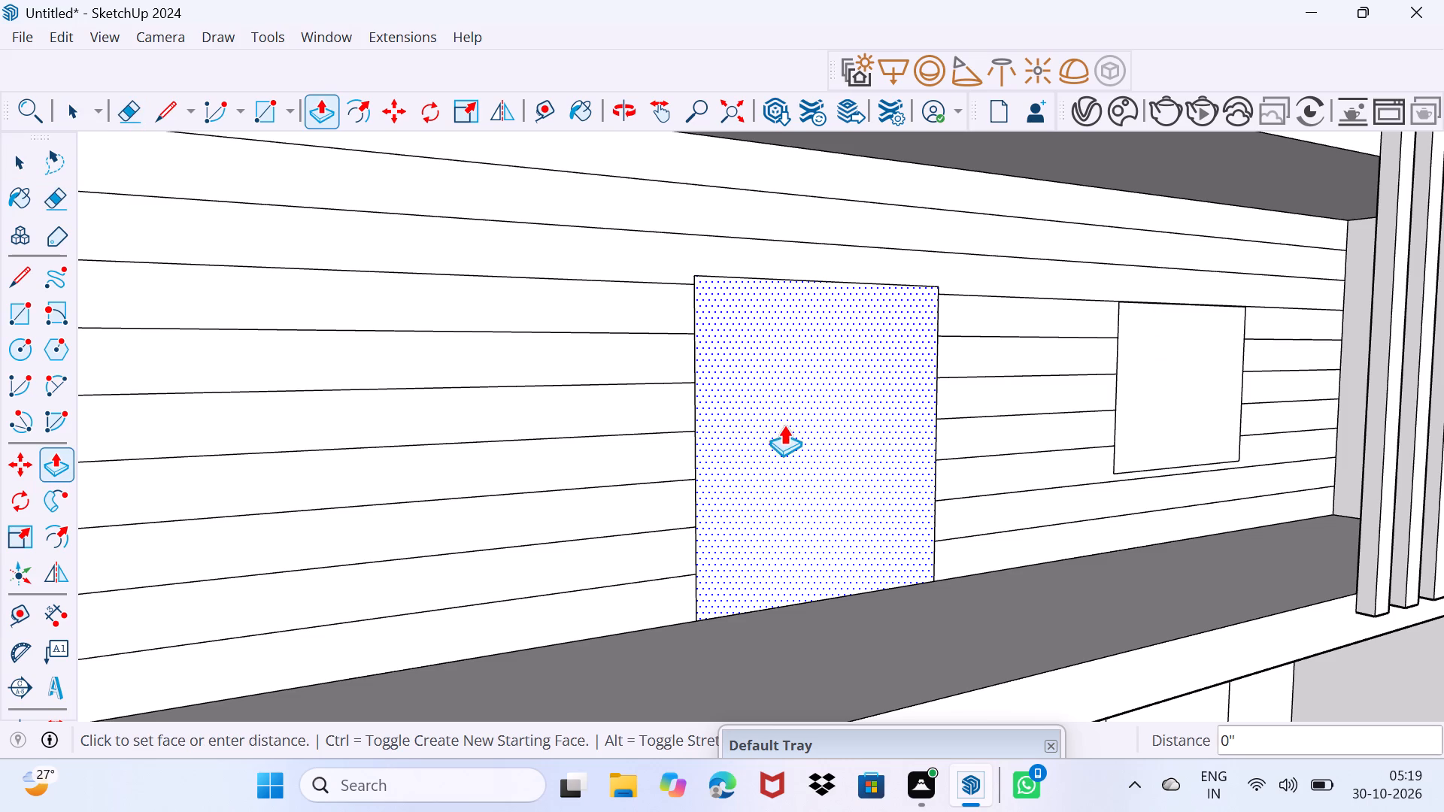
{"action": "left_click", "coordinate": [757, 417]}
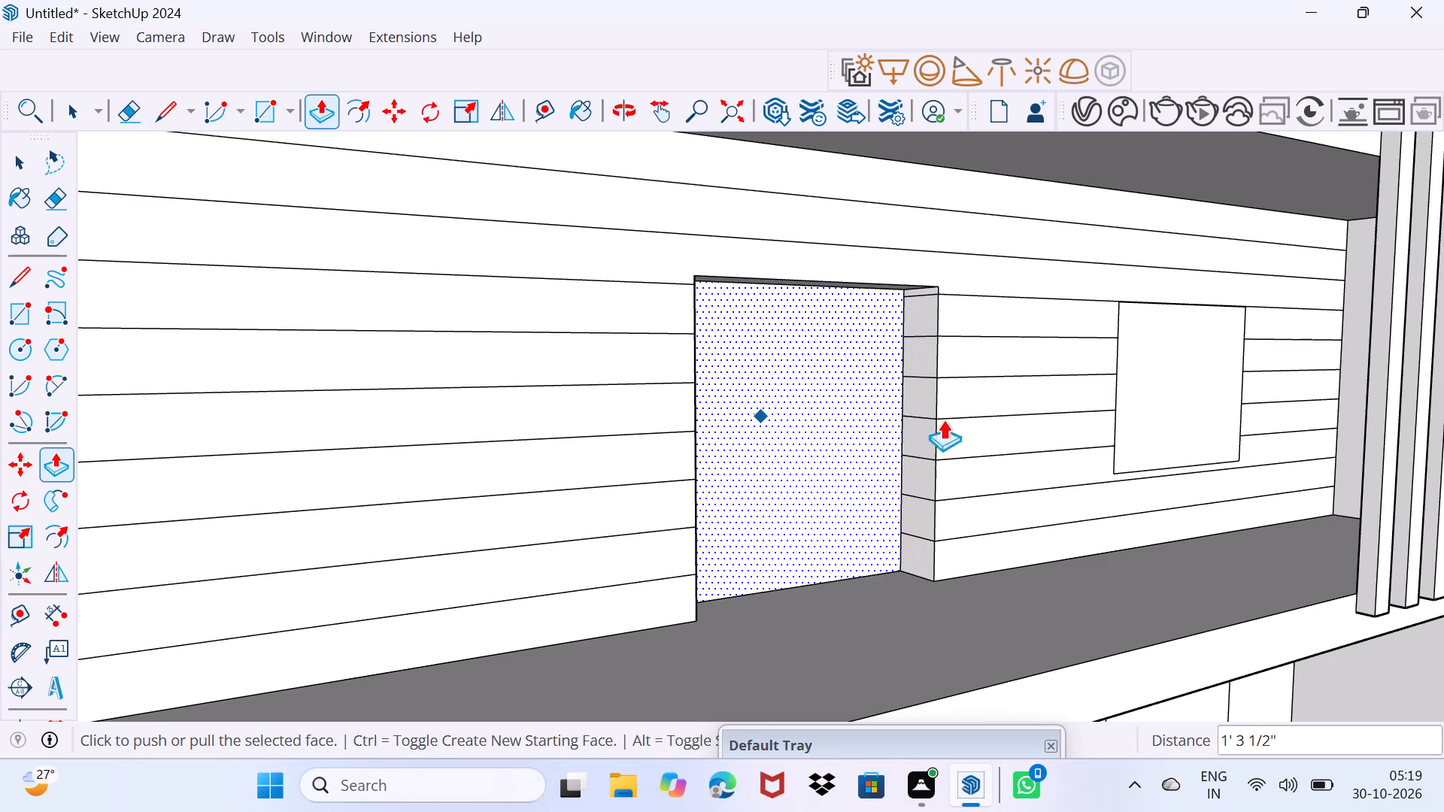
{"action": "key", "text": "Escape"}
Push the top storey's window face into the wall to recess it.
{"action": "left_click", "coordinate": [1174, 388]}
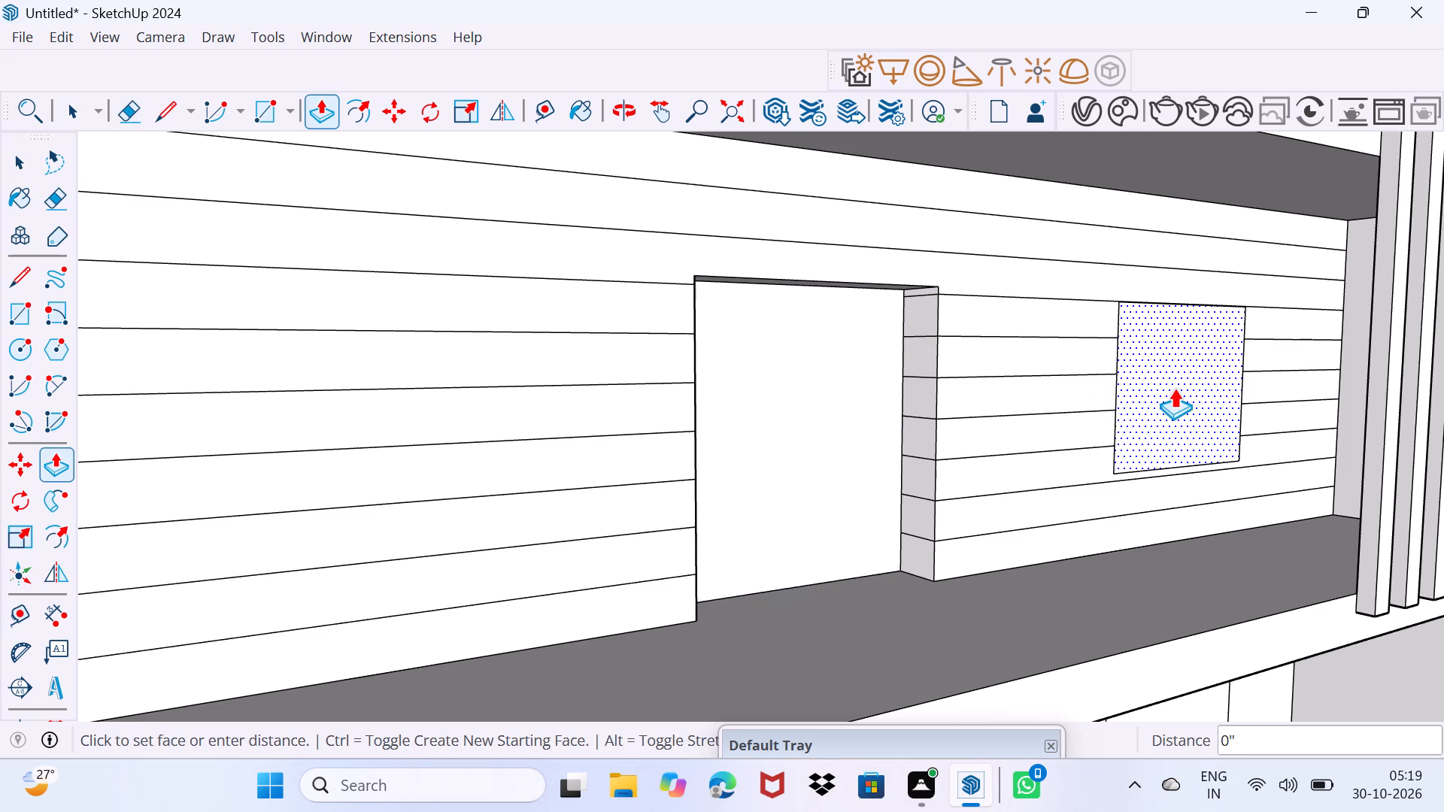
{"action": "scroll", "coordinate": [1154, 388], "scroll_direction": "up", "scroll_amount": 3}
{"action": "middle_click_drag", "start_coordinate": [1154, 388], "coordinate": [1078, 419]}
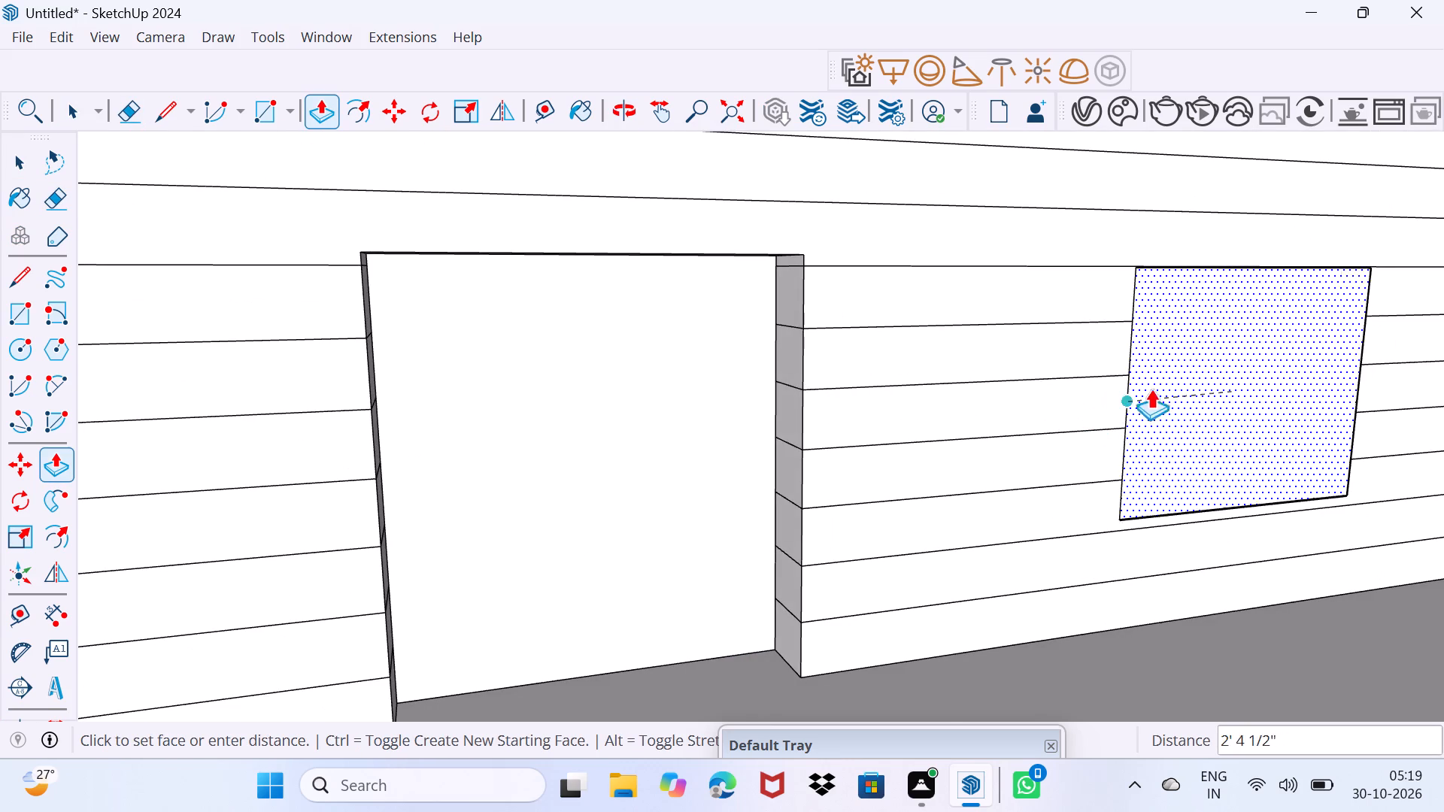
{"action": "left_click", "coordinate": [1187, 371]}
{"action": "key", "text": "space"}
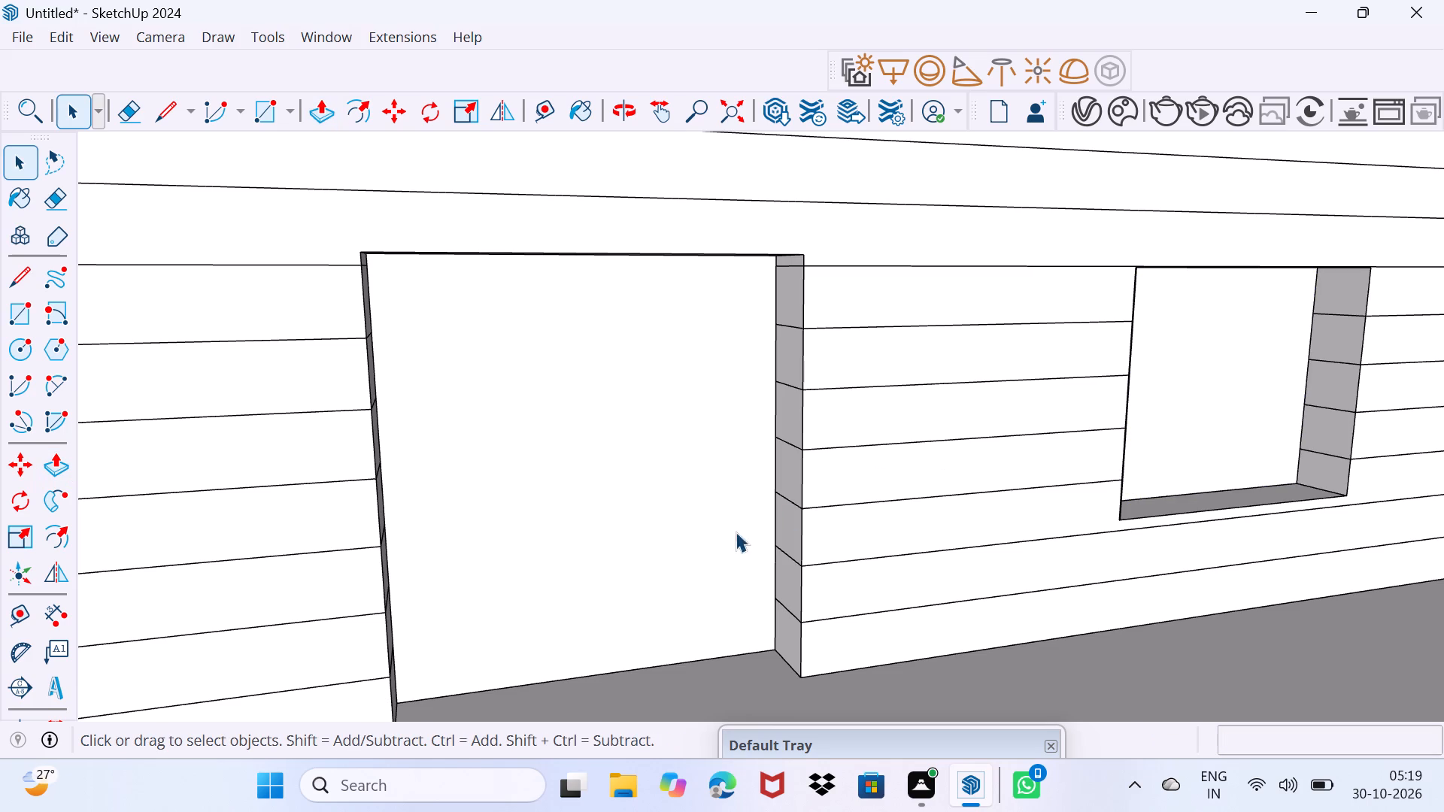
{"action": "left_click_drag", "start_coordinate": [678, 565], "coordinate": [683, 521]}
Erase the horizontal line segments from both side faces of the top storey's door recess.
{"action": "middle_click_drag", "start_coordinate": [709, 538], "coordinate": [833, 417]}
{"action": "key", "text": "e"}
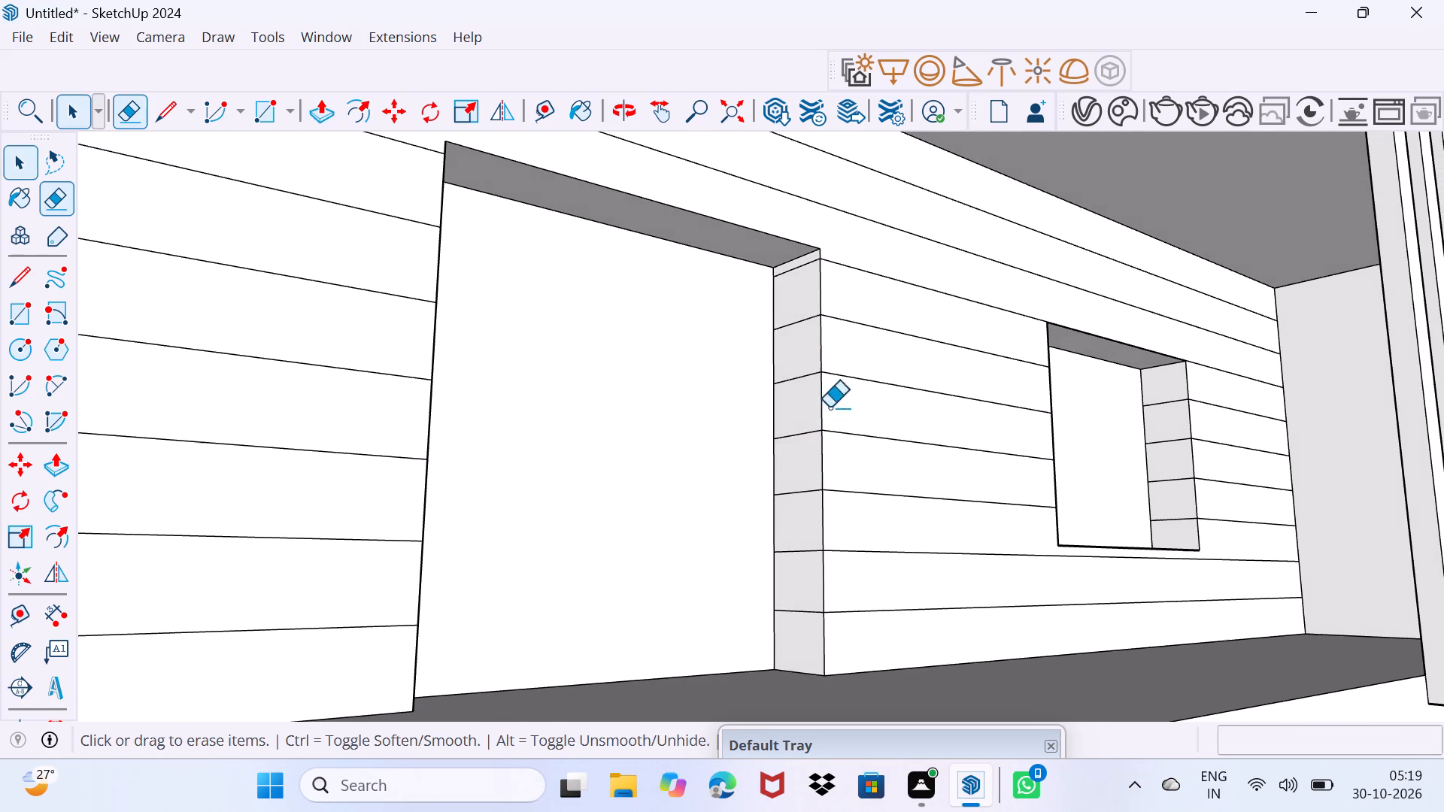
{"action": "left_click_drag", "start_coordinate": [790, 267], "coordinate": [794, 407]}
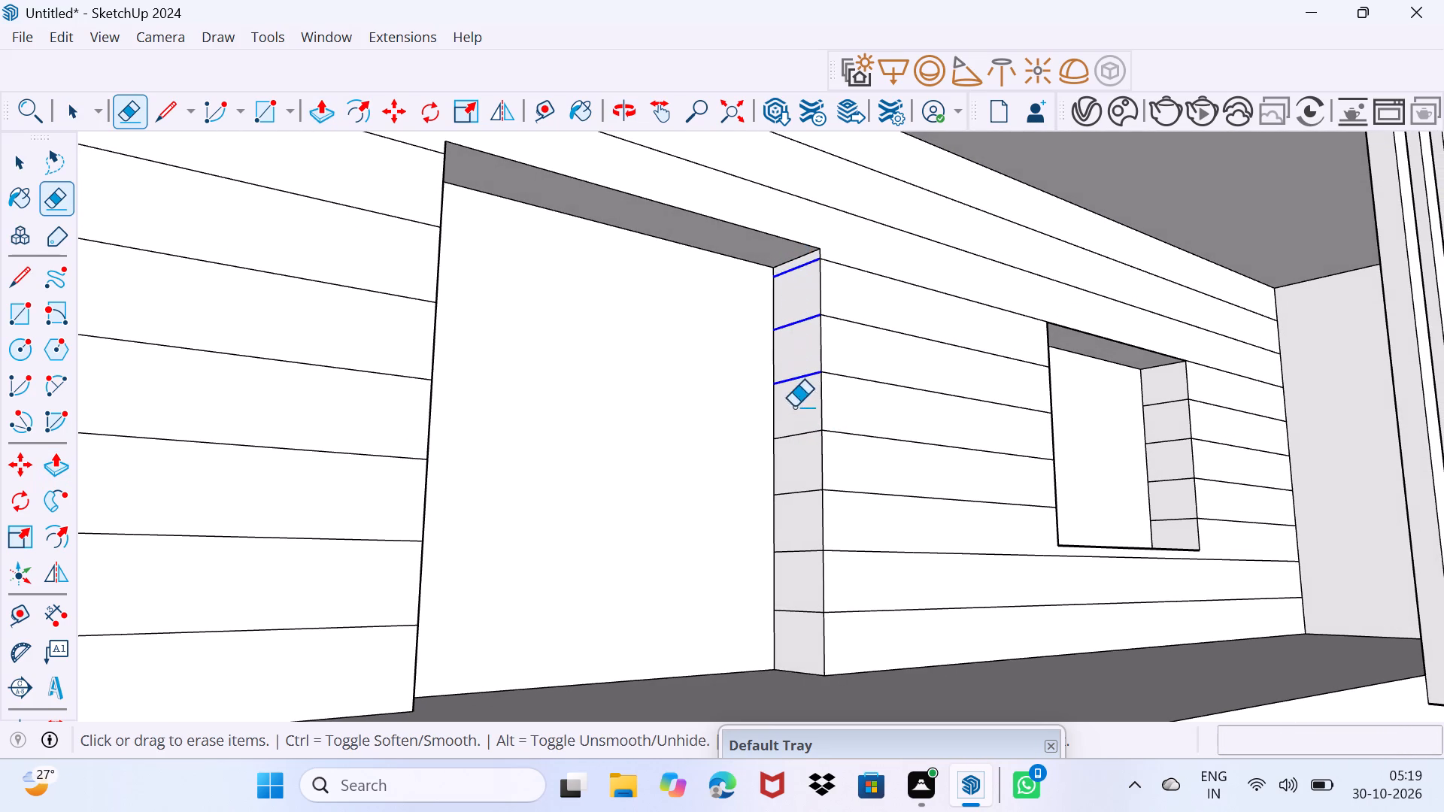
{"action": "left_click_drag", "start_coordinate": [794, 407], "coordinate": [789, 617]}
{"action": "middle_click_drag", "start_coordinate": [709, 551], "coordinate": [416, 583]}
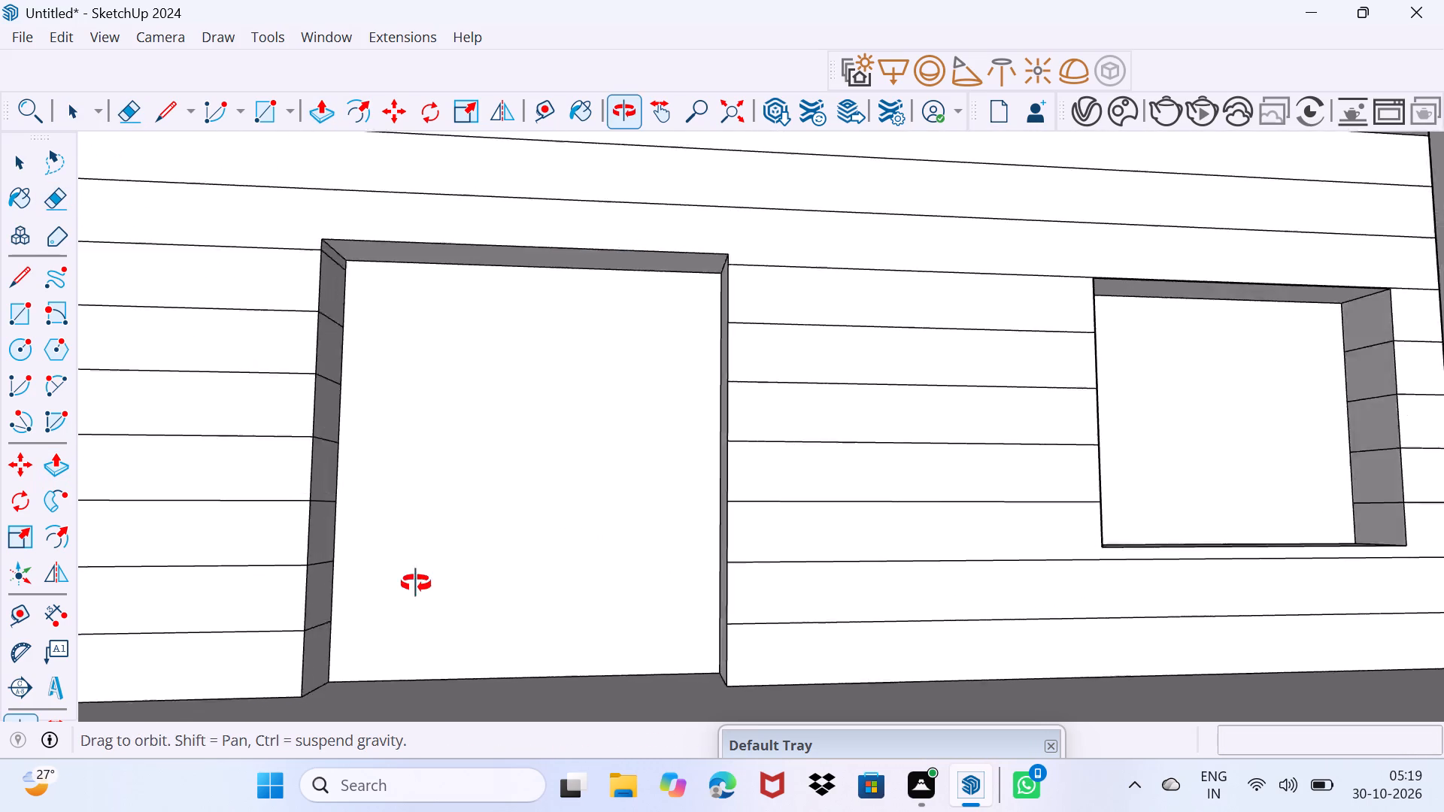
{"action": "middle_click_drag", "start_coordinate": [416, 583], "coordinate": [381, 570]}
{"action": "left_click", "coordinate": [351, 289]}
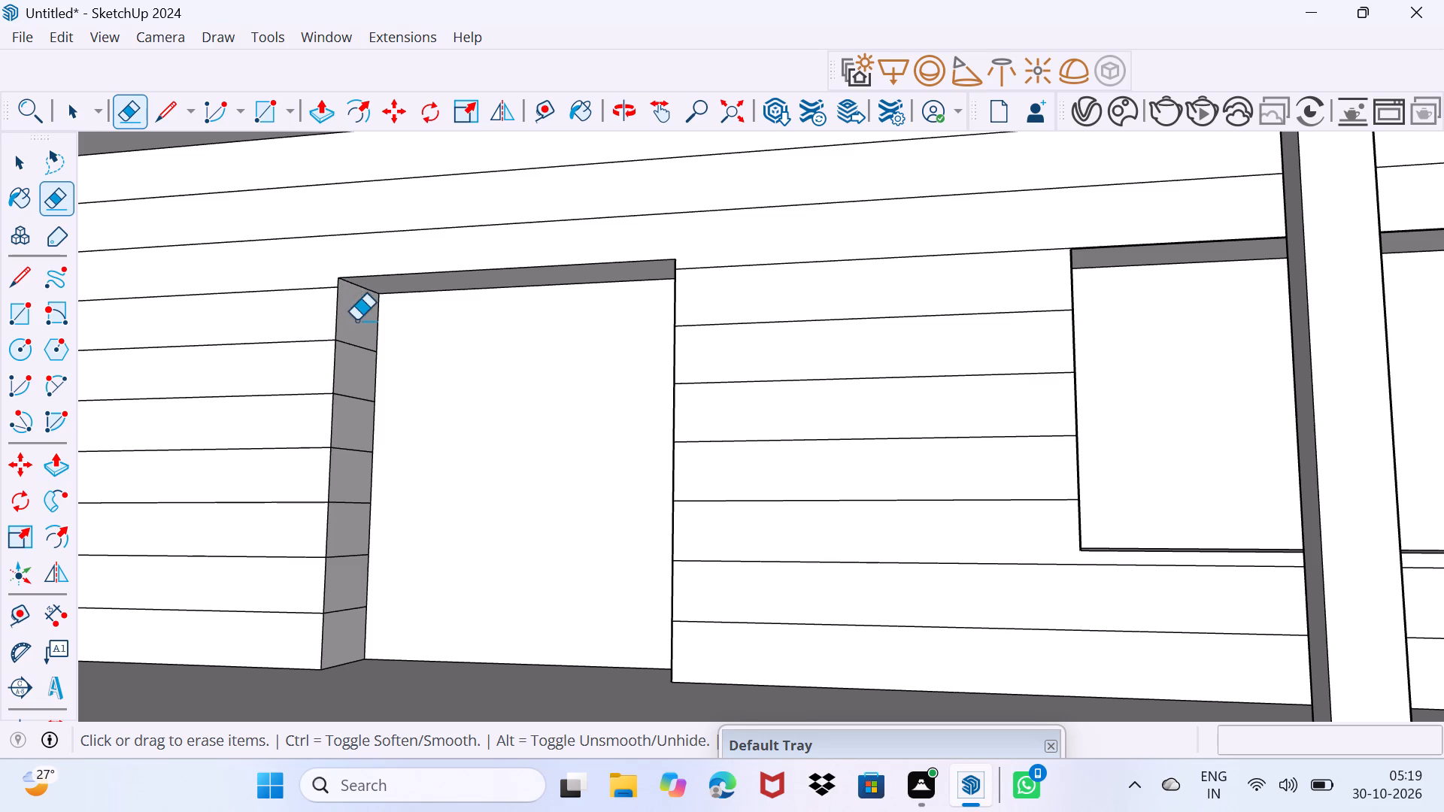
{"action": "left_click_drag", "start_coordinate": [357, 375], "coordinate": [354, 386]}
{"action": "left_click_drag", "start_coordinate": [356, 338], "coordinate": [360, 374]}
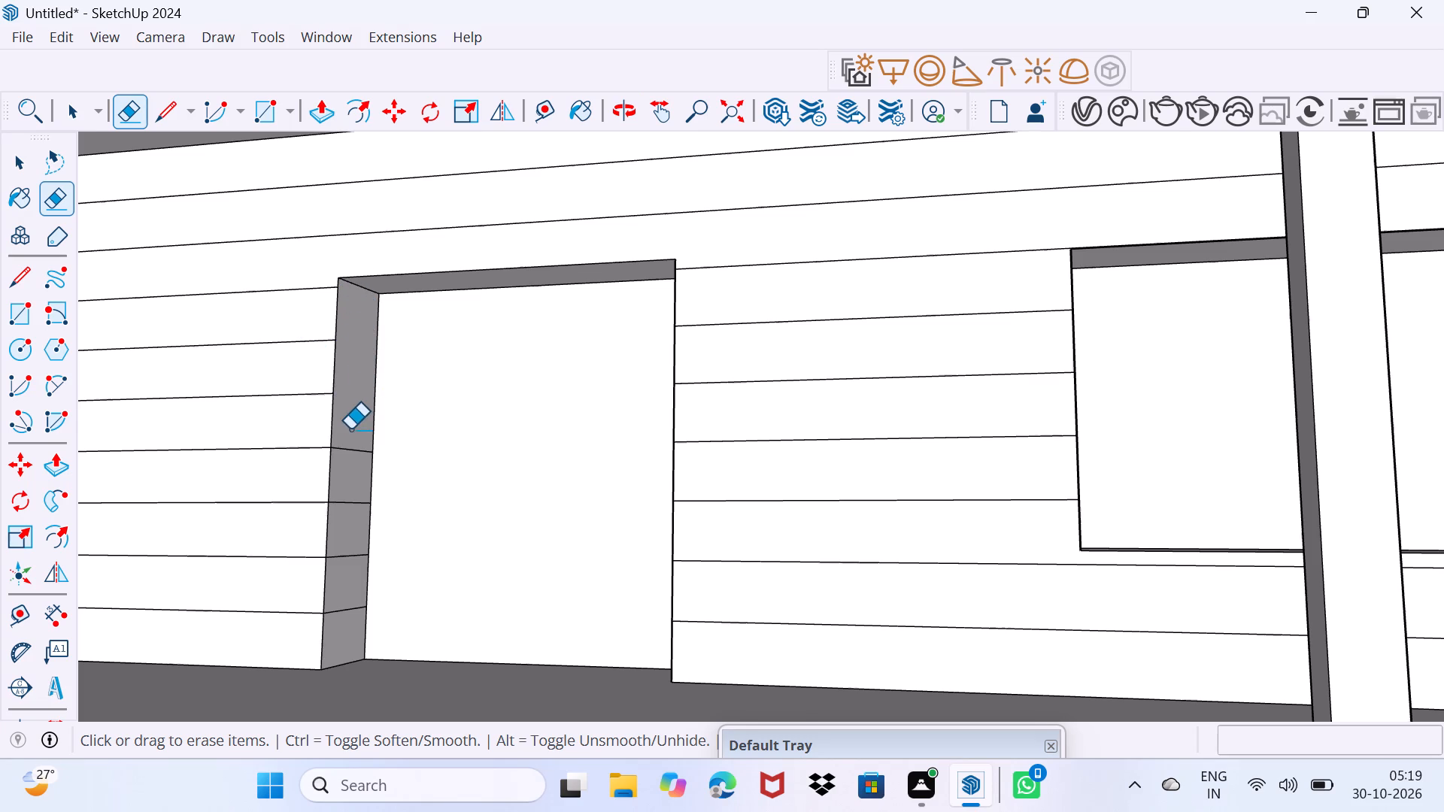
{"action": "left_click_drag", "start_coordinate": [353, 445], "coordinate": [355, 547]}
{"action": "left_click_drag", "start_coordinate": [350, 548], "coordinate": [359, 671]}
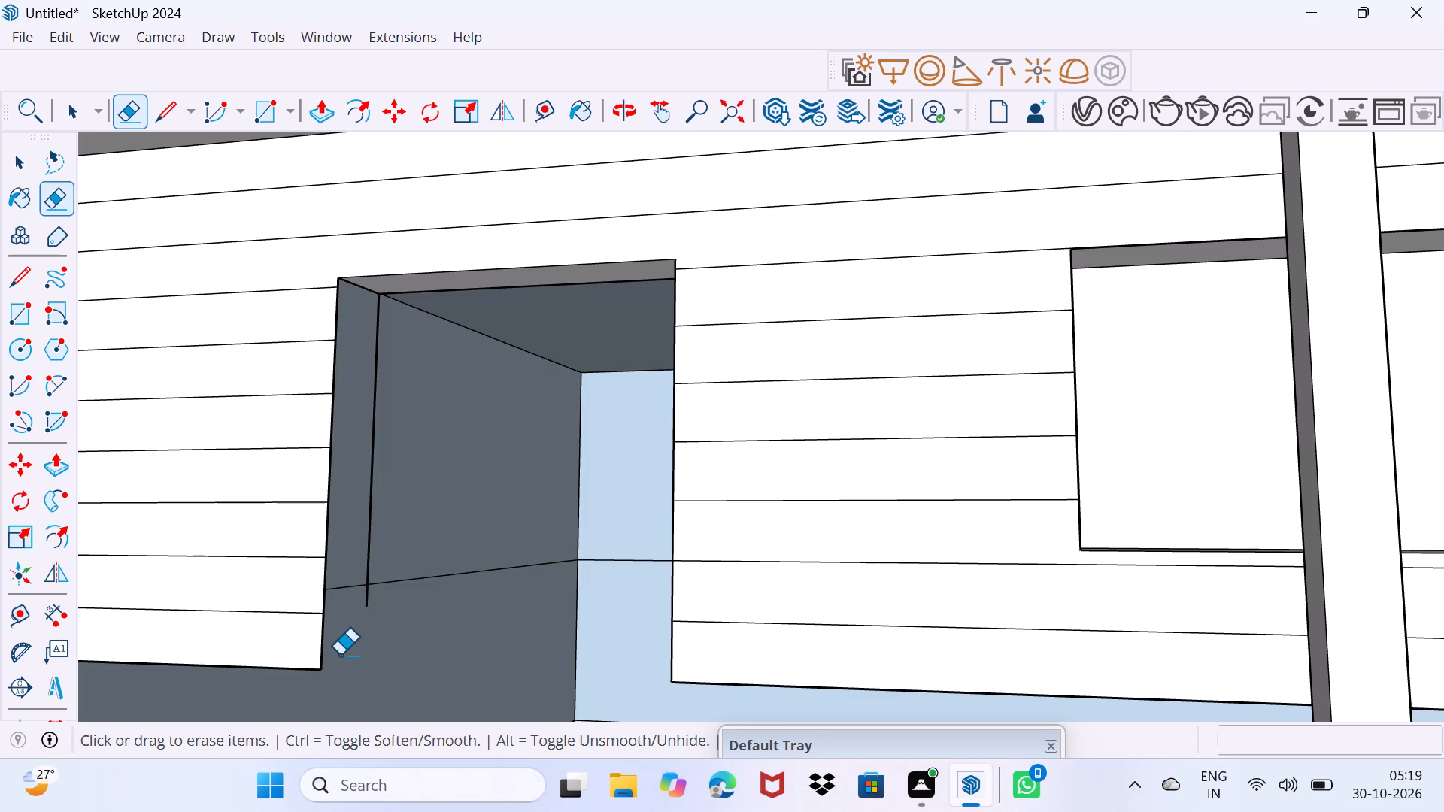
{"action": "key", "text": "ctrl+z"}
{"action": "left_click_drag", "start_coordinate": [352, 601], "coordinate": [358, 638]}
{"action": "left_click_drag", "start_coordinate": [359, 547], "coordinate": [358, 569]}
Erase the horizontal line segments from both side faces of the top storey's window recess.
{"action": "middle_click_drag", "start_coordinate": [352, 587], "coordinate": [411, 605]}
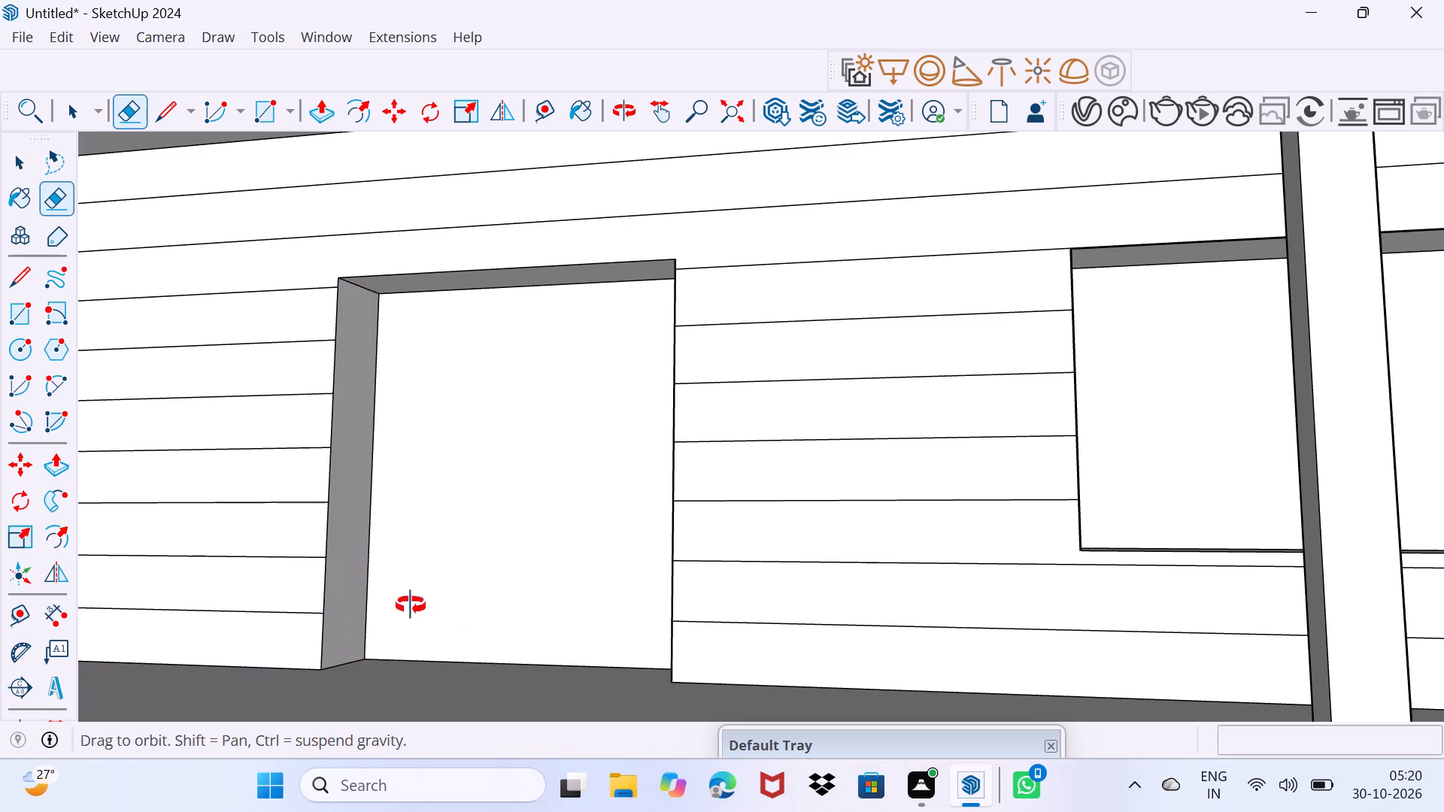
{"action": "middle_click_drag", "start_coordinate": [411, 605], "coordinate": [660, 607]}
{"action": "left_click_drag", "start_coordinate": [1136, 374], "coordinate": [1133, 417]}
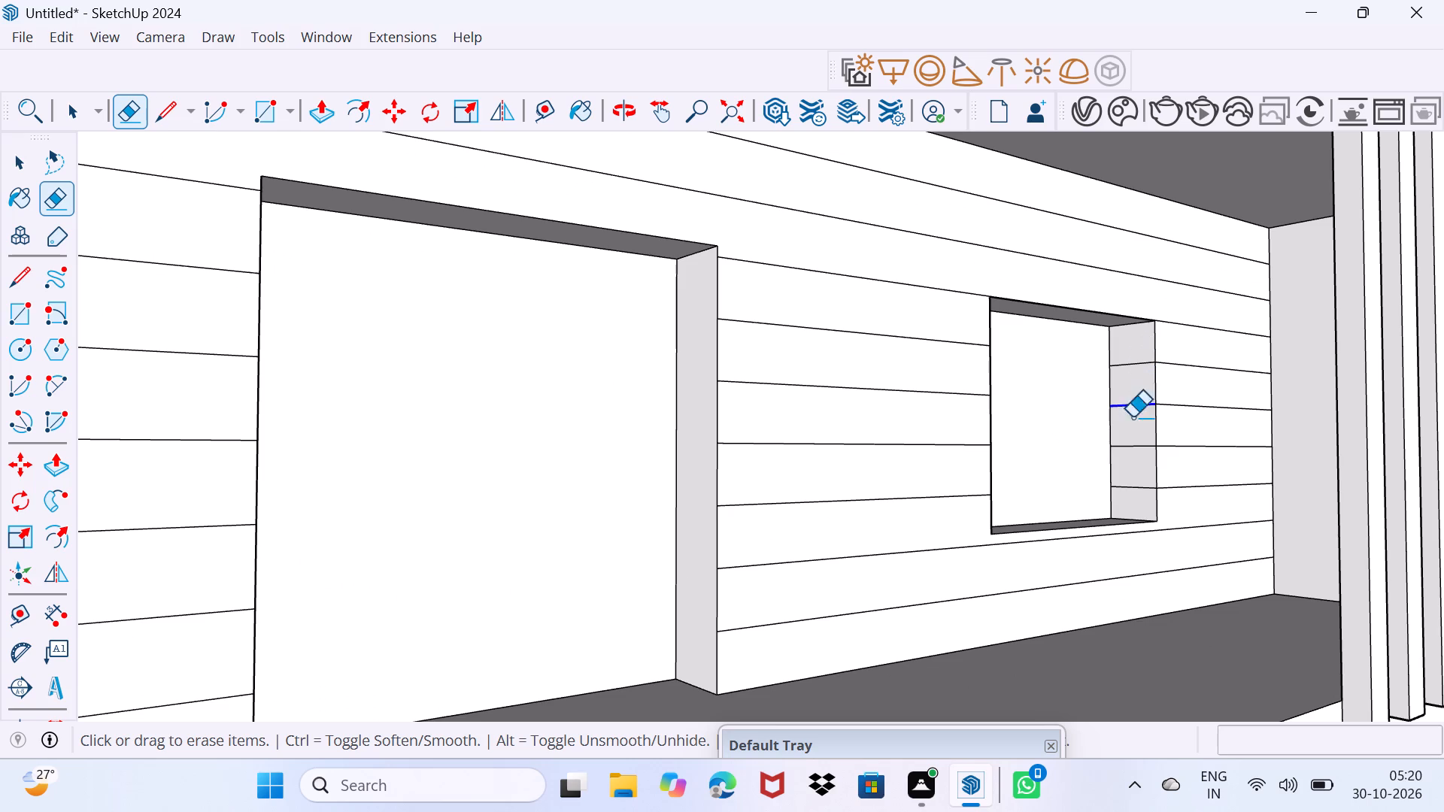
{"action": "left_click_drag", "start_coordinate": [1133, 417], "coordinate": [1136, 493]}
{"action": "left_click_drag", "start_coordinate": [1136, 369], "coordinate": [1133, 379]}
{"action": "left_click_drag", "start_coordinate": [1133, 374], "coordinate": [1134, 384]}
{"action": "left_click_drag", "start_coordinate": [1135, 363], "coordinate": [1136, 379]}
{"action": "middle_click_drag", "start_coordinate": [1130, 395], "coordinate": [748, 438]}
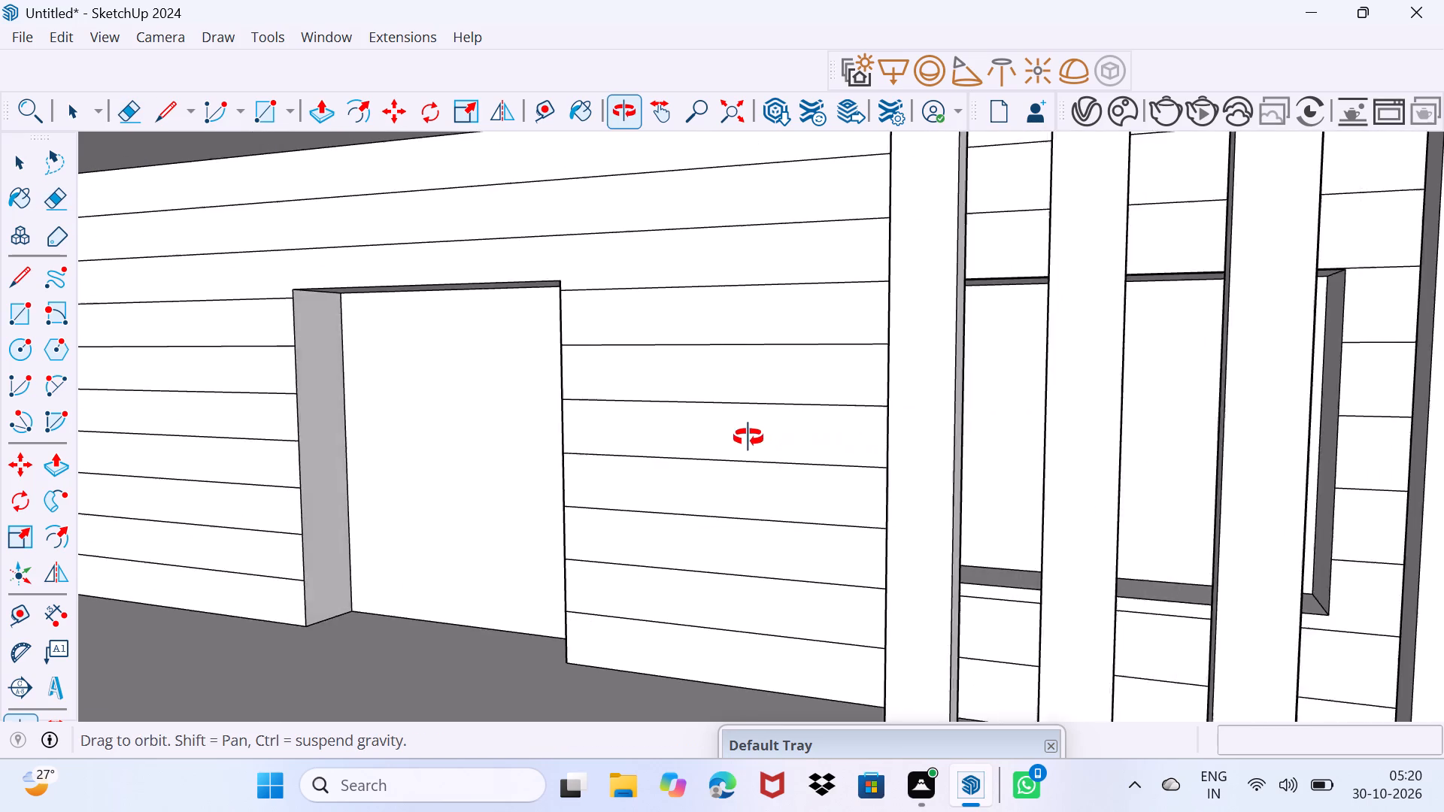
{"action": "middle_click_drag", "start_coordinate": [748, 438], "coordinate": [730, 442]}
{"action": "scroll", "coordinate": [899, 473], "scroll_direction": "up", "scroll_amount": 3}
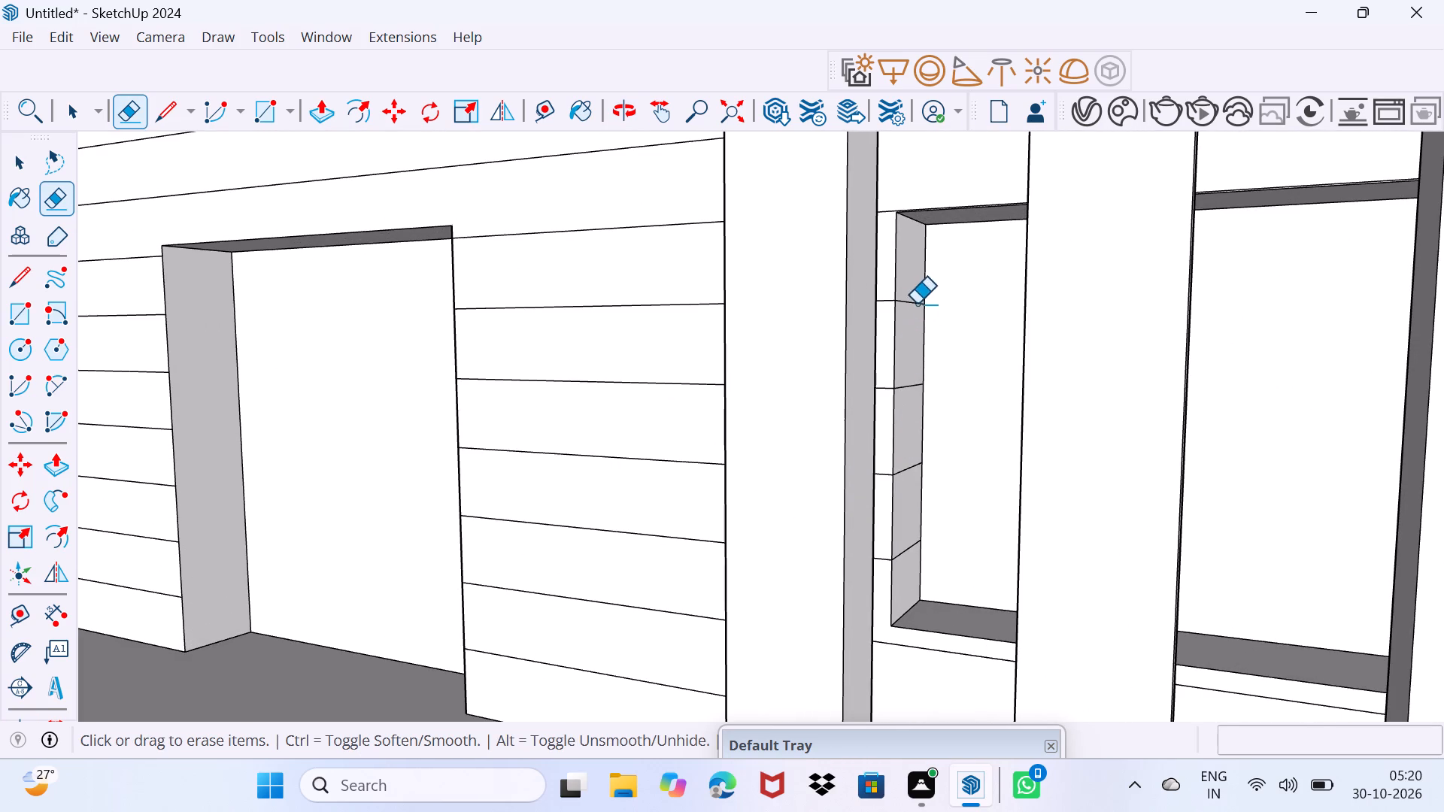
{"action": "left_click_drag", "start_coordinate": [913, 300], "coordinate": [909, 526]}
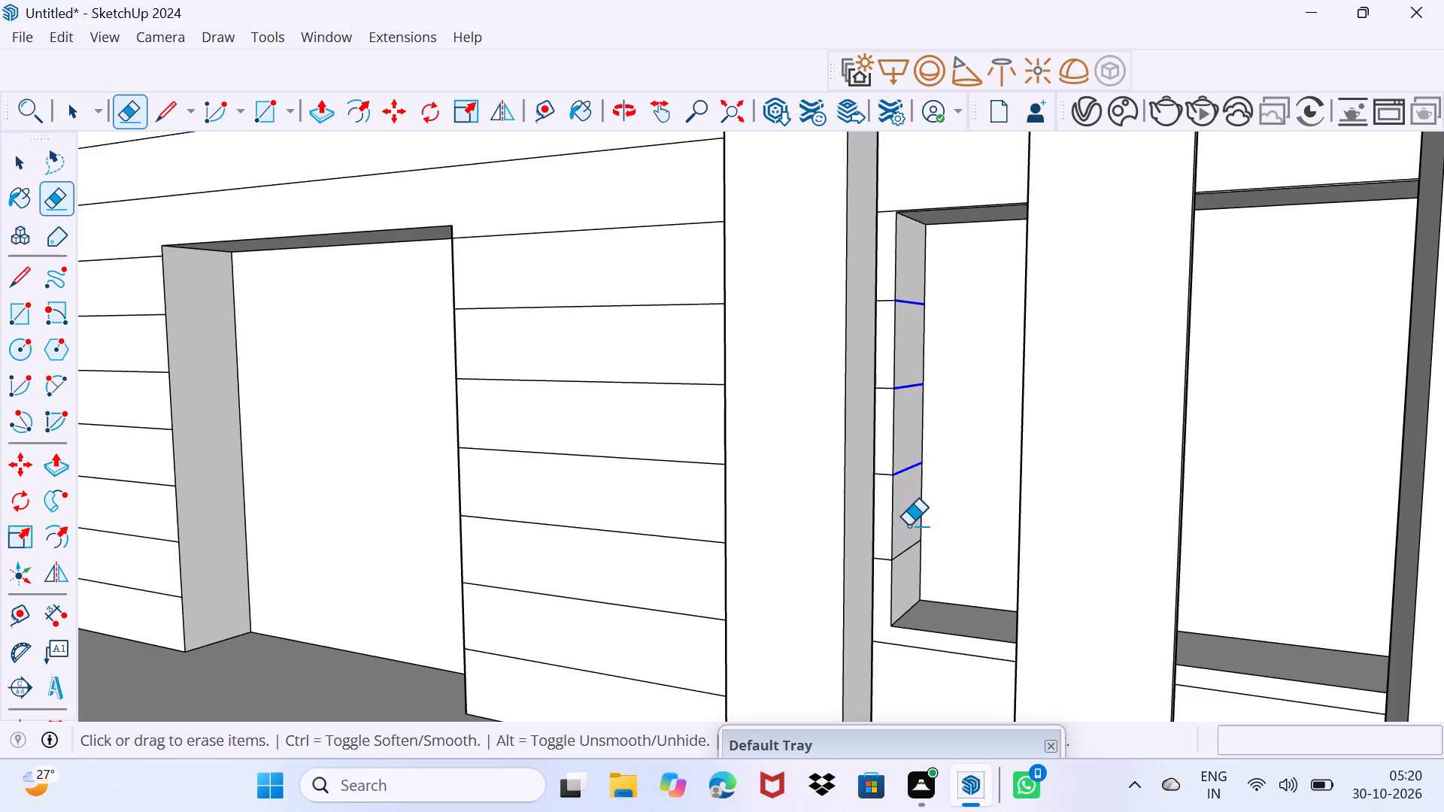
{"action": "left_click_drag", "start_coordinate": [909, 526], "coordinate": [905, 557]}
Undo the top storey's recesses and horizontal wall lines, back to a plain wall with only the door and window outlines.
{"action": "scroll", "coordinate": [505, 505], "scroll_direction": "down", "scroll_amount": 9}
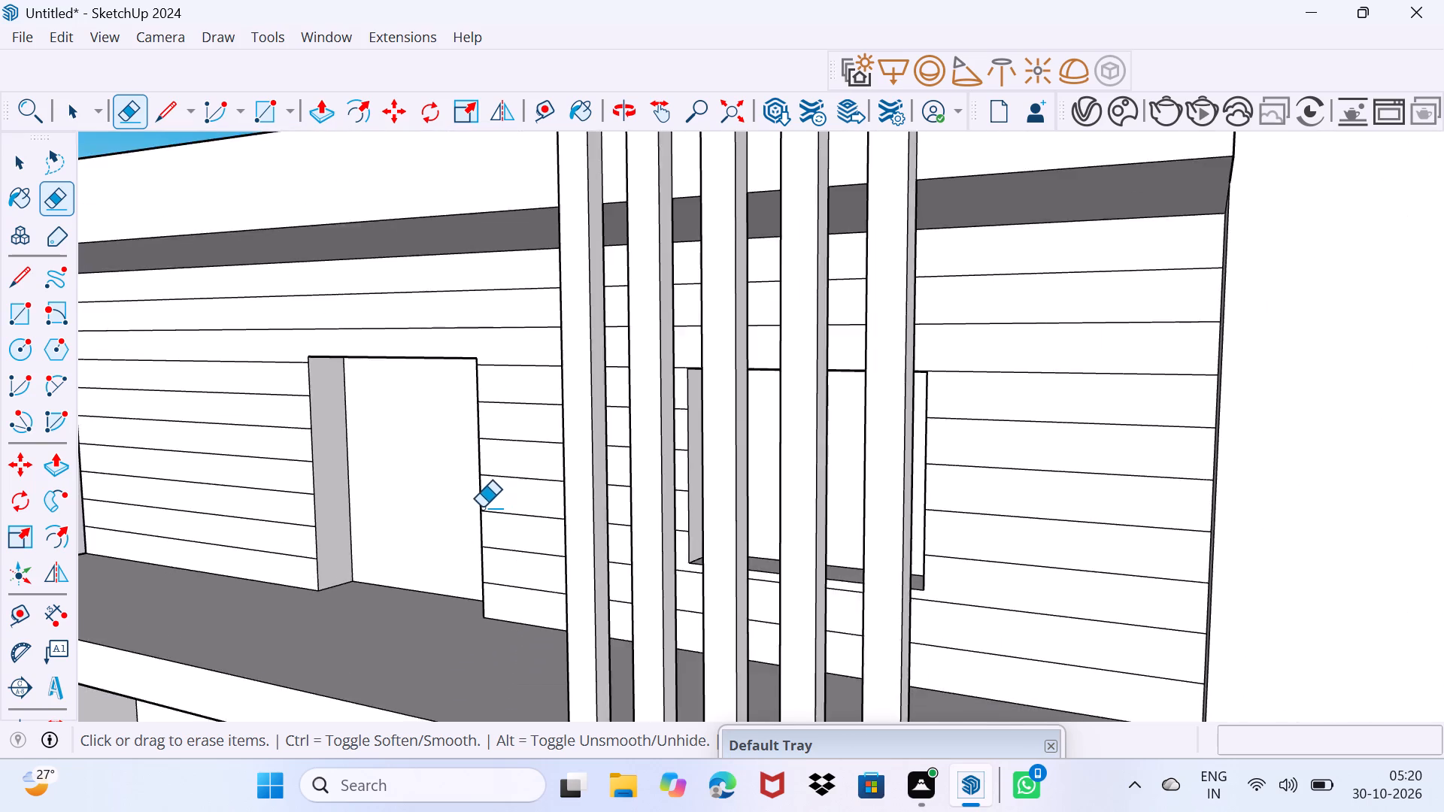
{"action": "scroll", "coordinate": [482, 507], "scroll_direction": "down", "scroll_amount": 3}
{"action": "middle_click_drag", "start_coordinate": [365, 520], "coordinate": [625, 496]}
{"action": "key", "text": "space"}
{"action": "scroll", "coordinate": [529, 468], "scroll_direction": "down", "scroll_amount": 5}
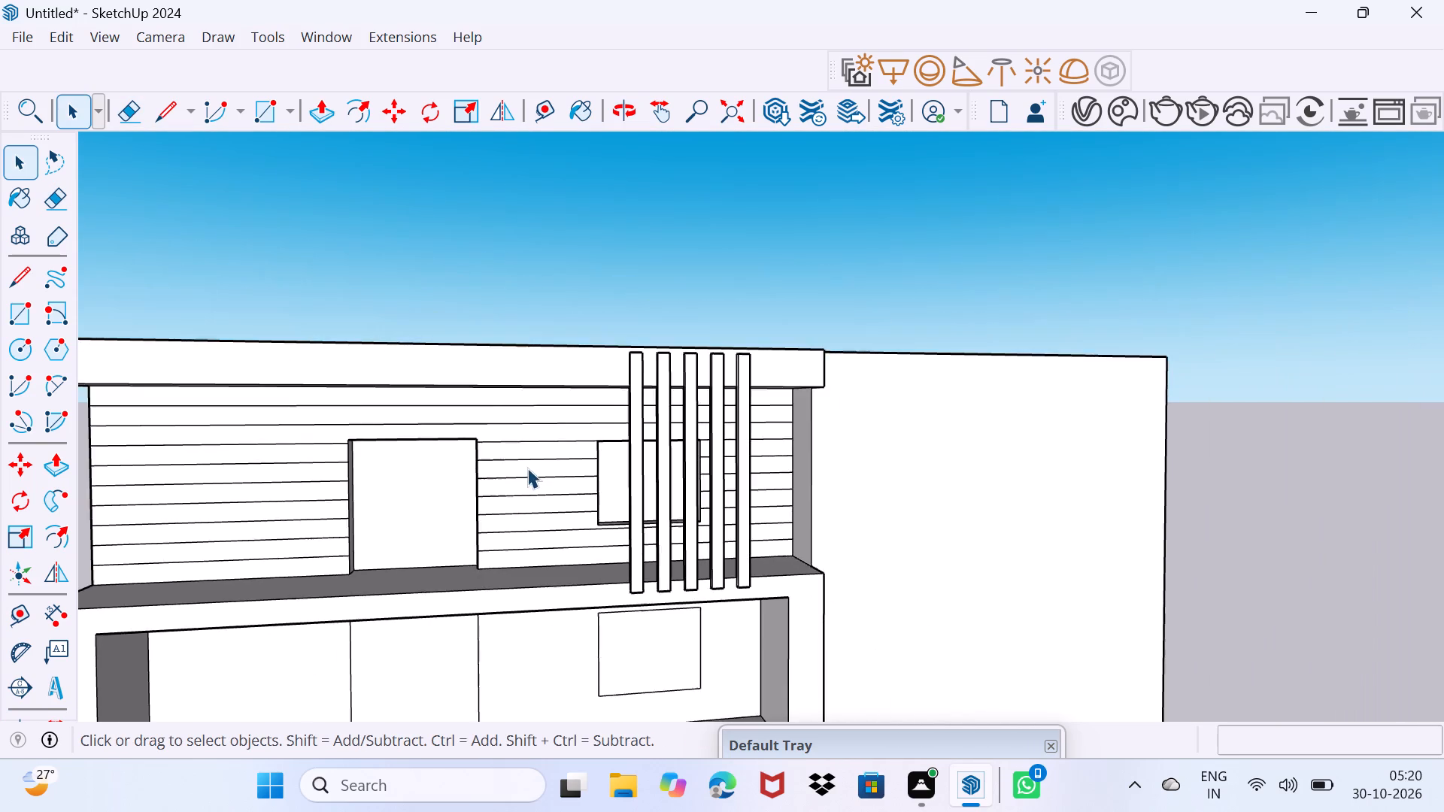
{"action": "scroll", "coordinate": [527, 468], "scroll_direction": "down", "scroll_amount": 4}
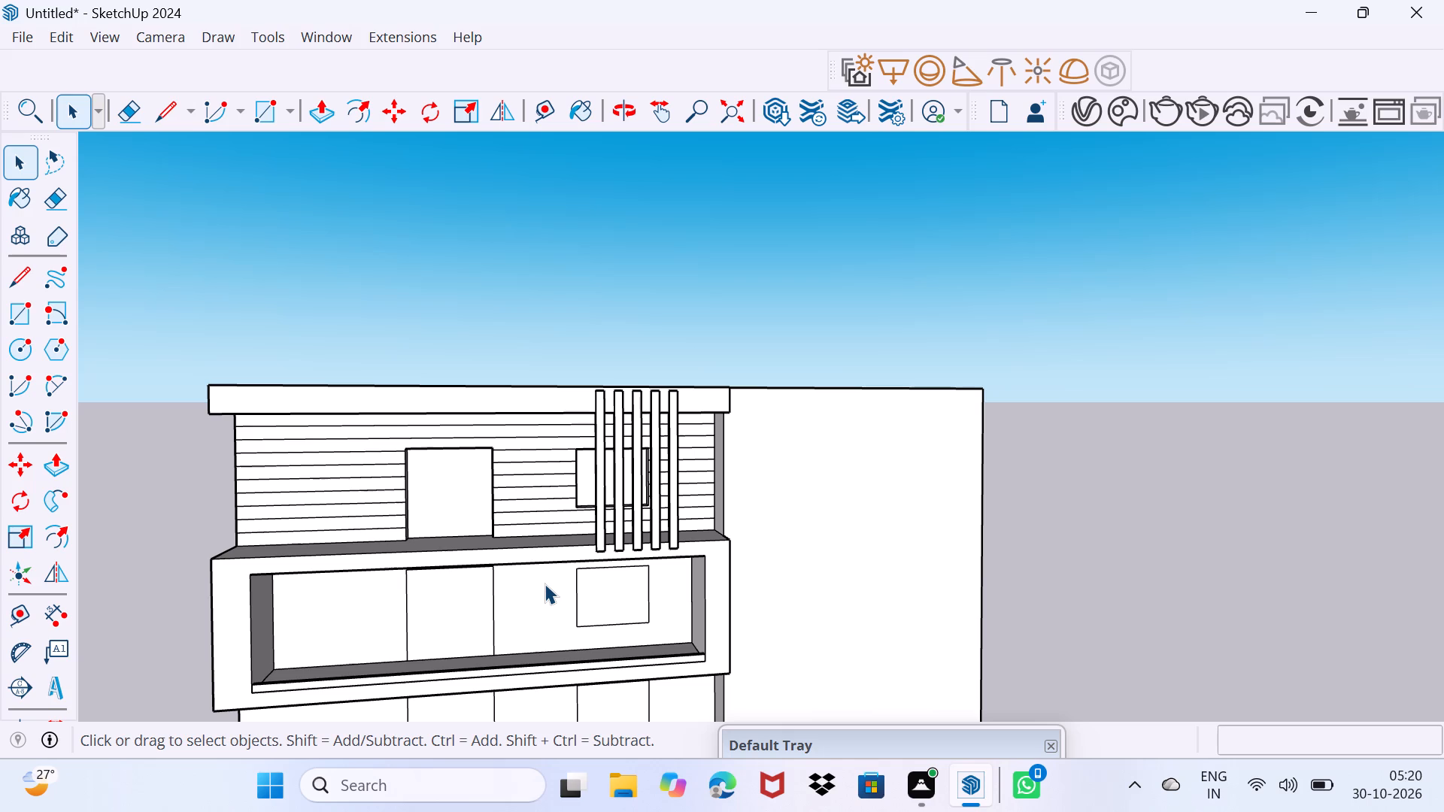
{"action": "key", "text": "ctrl+z"}
{"action": "key", "text": "ctrl+z"}
{"action": "key", "text": "ctrl+z"}
{"action": "key", "text": "ctrl+z"}
{"action": "key", "text": "ctrl+z"}
{"action": "key", "text": "ctrl+z"}
{"action": "key", "text": "ctrl+z"}
{"action": "key", "text": "ctrl+z"}
{"action": "key", "text": "ctrl+z"}
{"action": "key", "text": "ctrl+z"}
{"action": "key", "text": "ctrl+z"}
{"action": "key", "text": "ctrl+z"}
{"action": "key", "text": "ctrl+z"}
{"action": "key", "text": "ctrl+z"}
{"action": "key", "text": "ctrl+z"}
{"action": "key", "text": "ctrl+z"}
{"action": "key", "text": "ctrl+z"}
{"action": "key", "text": "ctrl+z"}
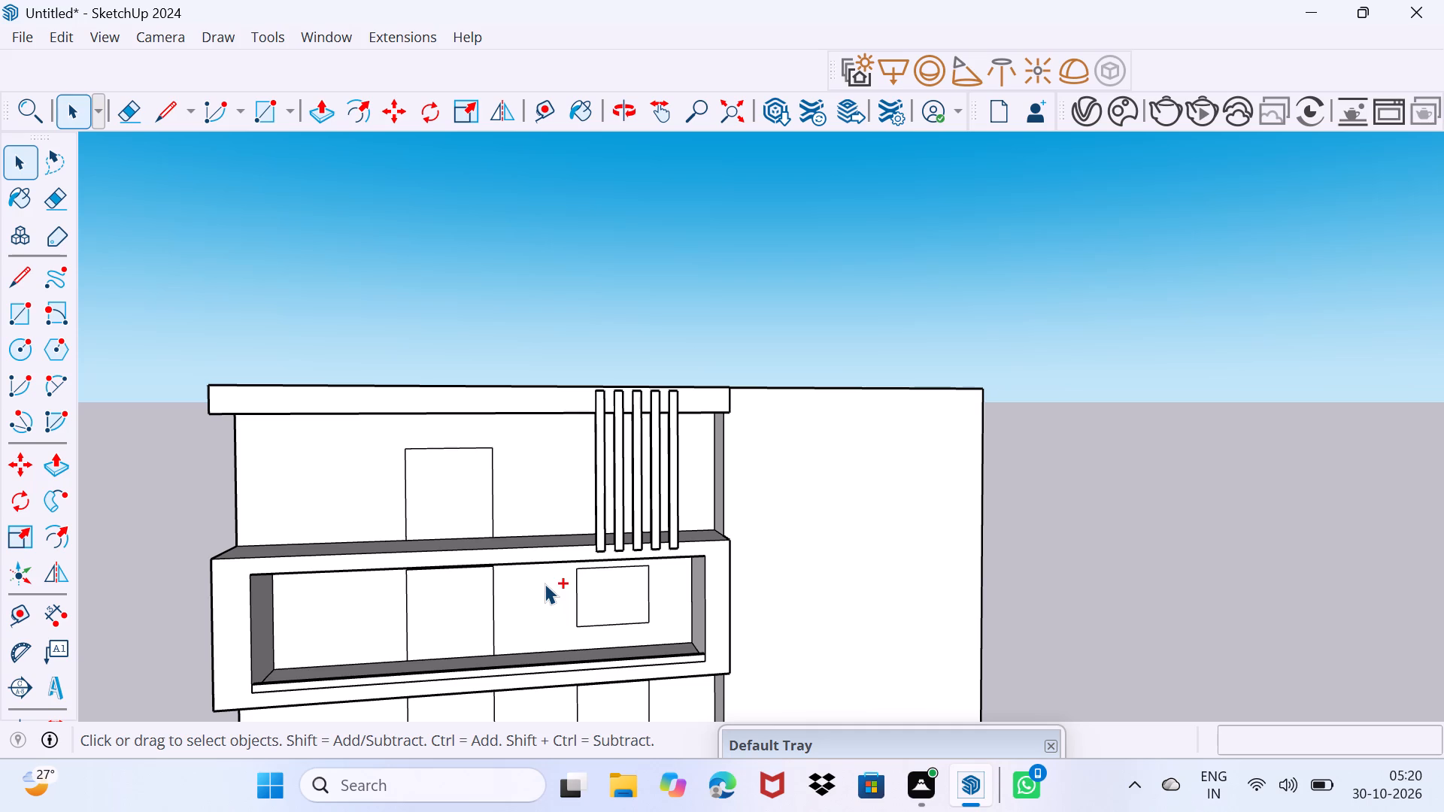
{"action": "key", "text": "ctrl+y"}
Copy the top edge of the wall inside the projecting frame down 8' 4 1/2" to its base, divided into 12 equal spaces.
{"action": "middle_click_drag", "start_coordinate": [394, 639], "coordinate": [417, 623]}
{"action": "scroll", "coordinate": [350, 611], "scroll_direction": "up", "scroll_amount": 4}
{"action": "middle_click_drag", "start_coordinate": [310, 601], "coordinate": [305, 571]}
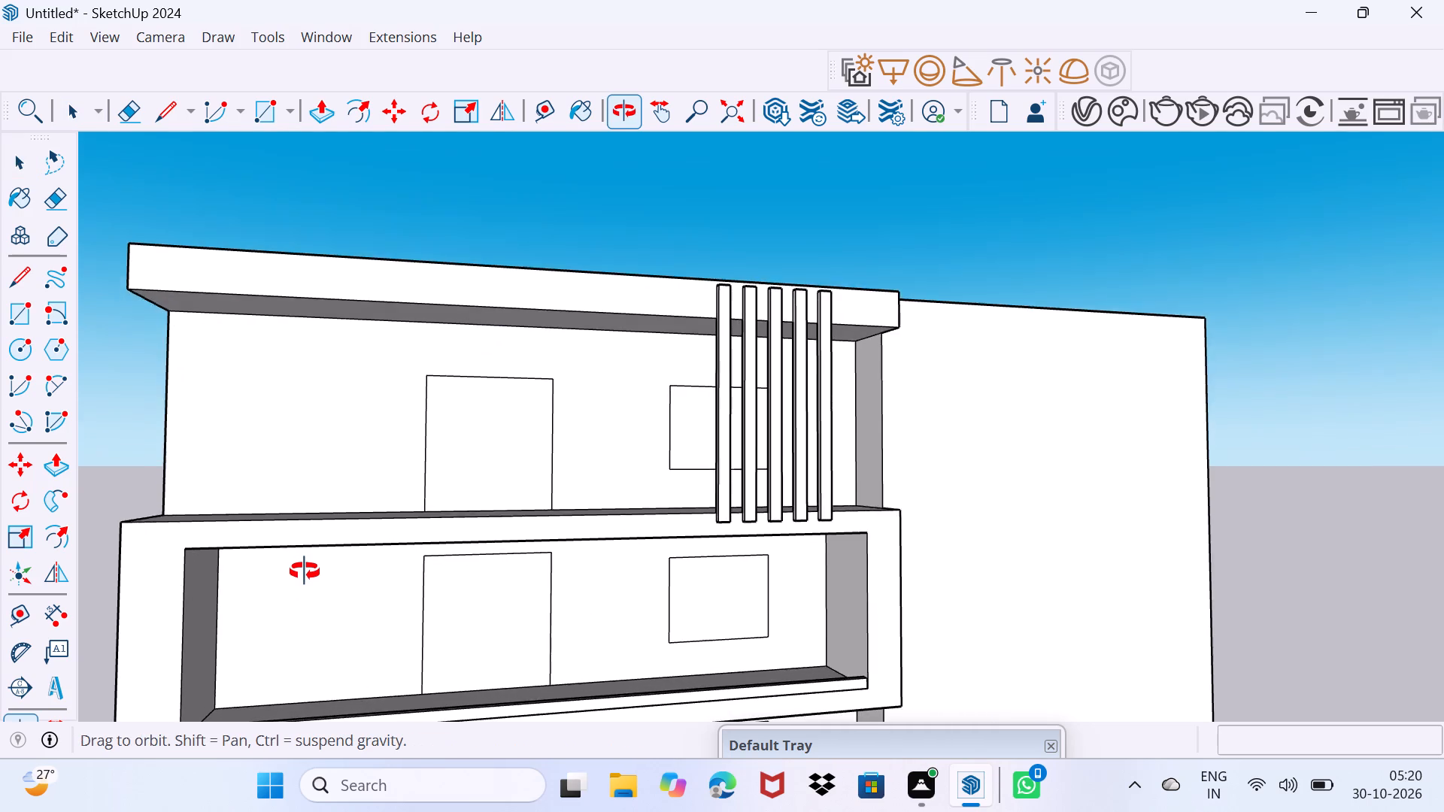
{"action": "middle_click_drag", "start_coordinate": [305, 571], "coordinate": [383, 477]}
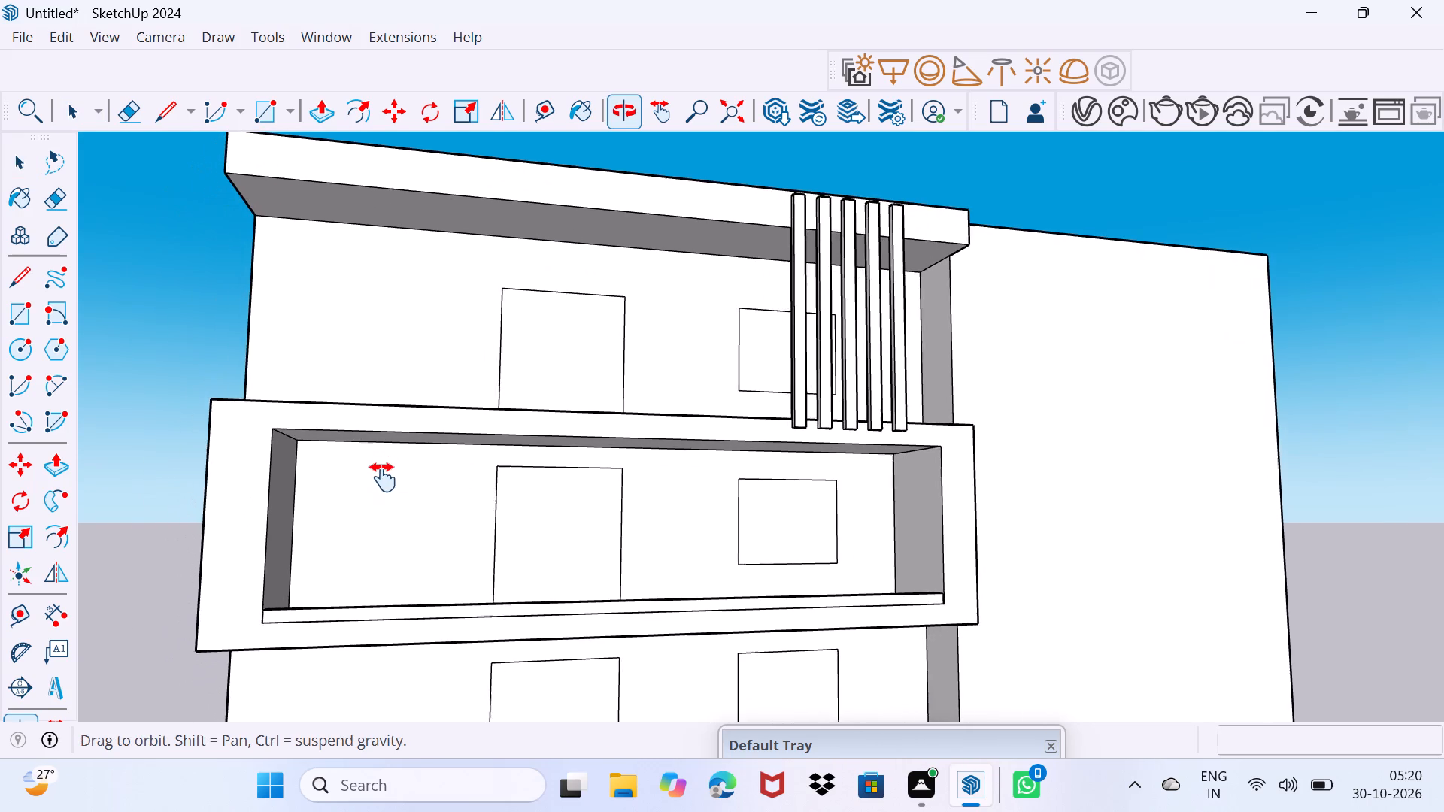
{"action": "middle_click_drag", "start_coordinate": [383, 477], "coordinate": [377, 477]}
{"action": "scroll", "coordinate": [341, 509], "scroll_direction": "up", "scroll_amount": 6}
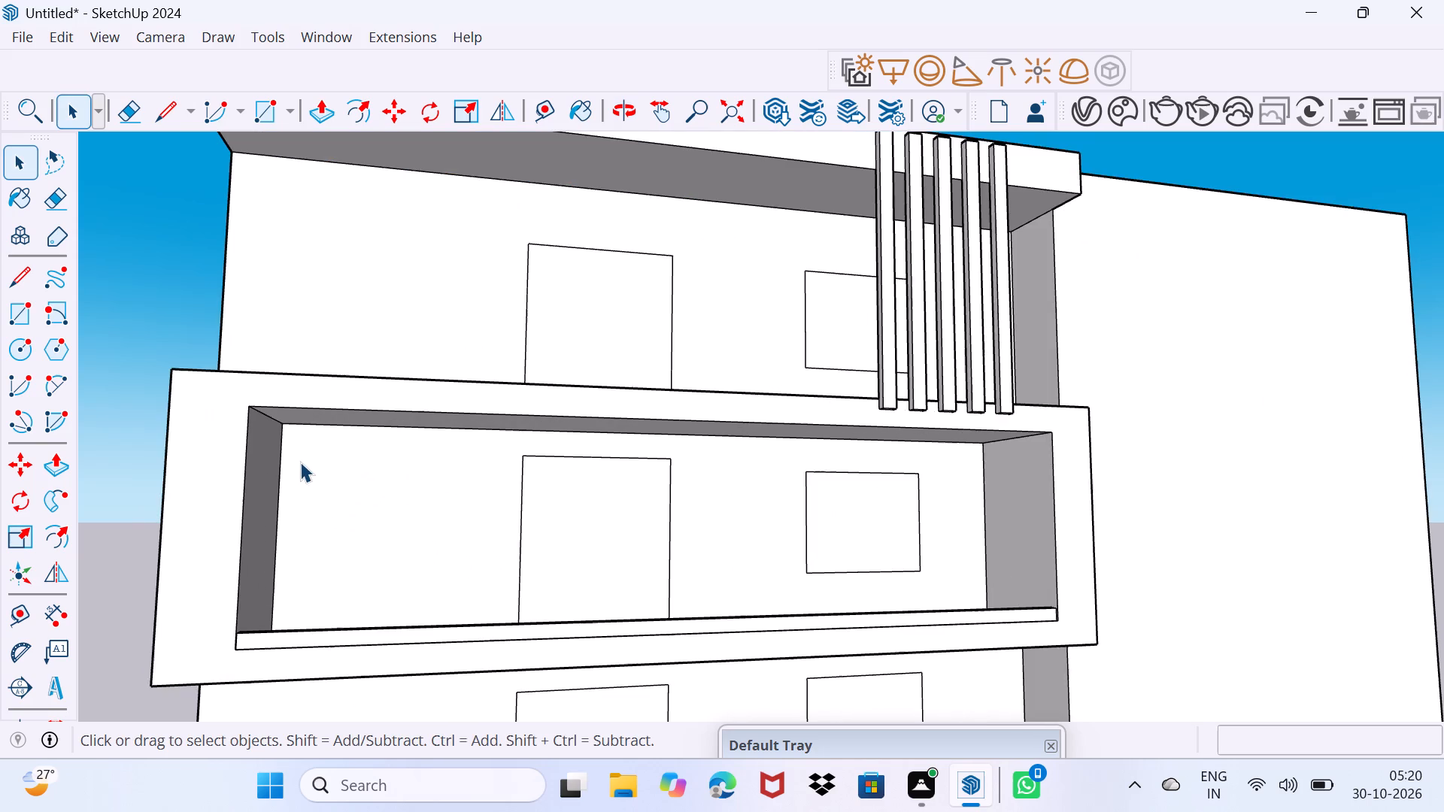
{"action": "left_click", "coordinate": [316, 406]}
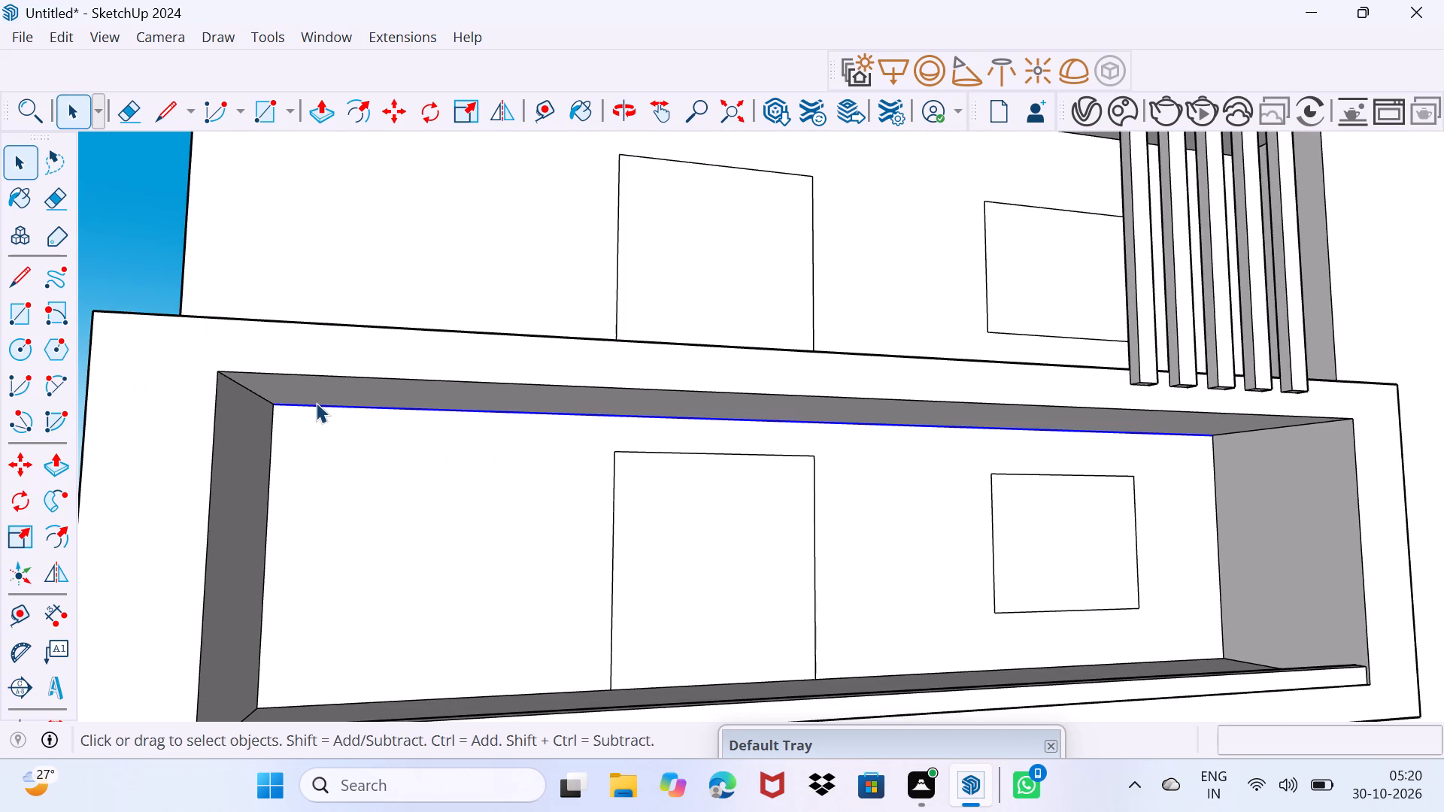
{"action": "key", "text": "m"}
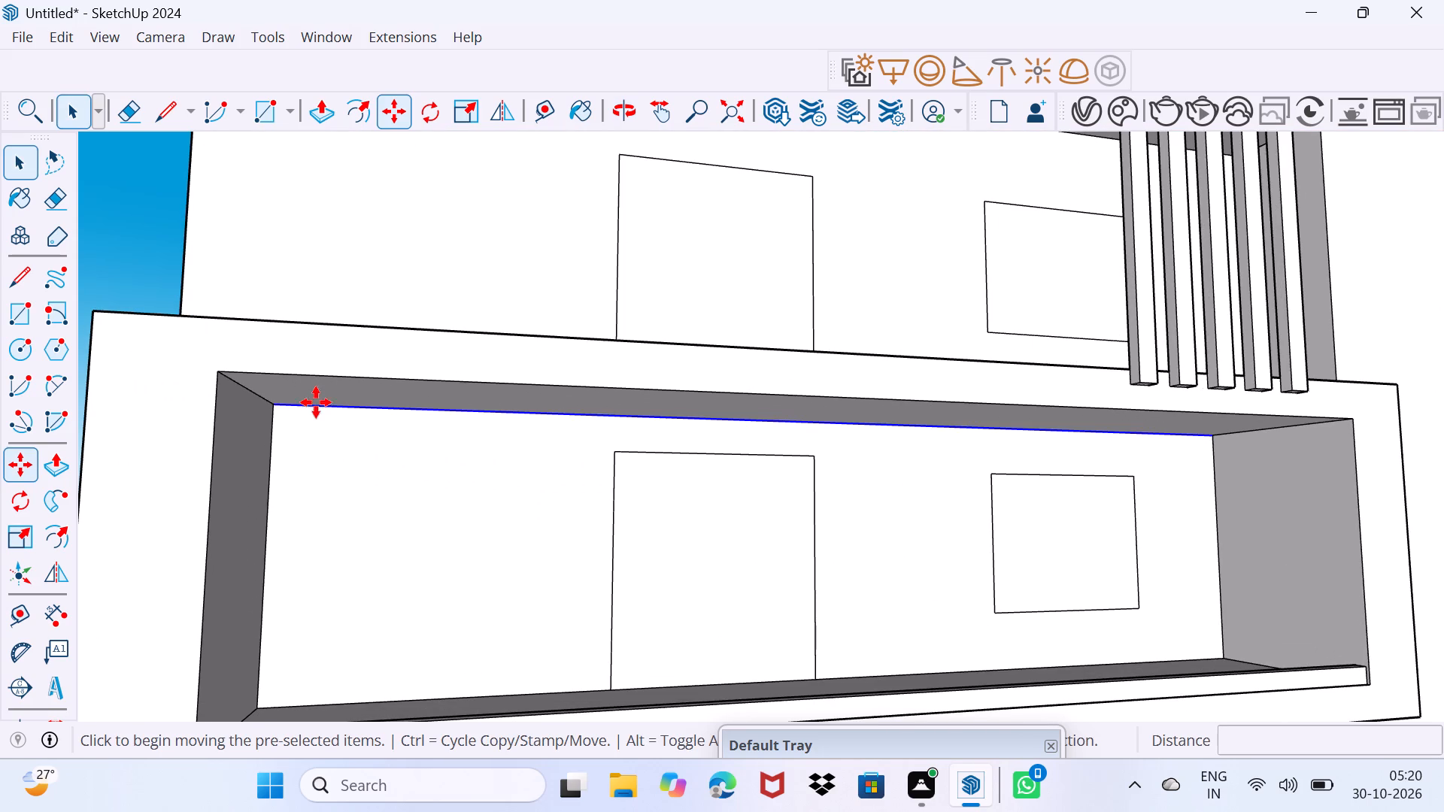
{"action": "left_click", "coordinate": [272, 407]}
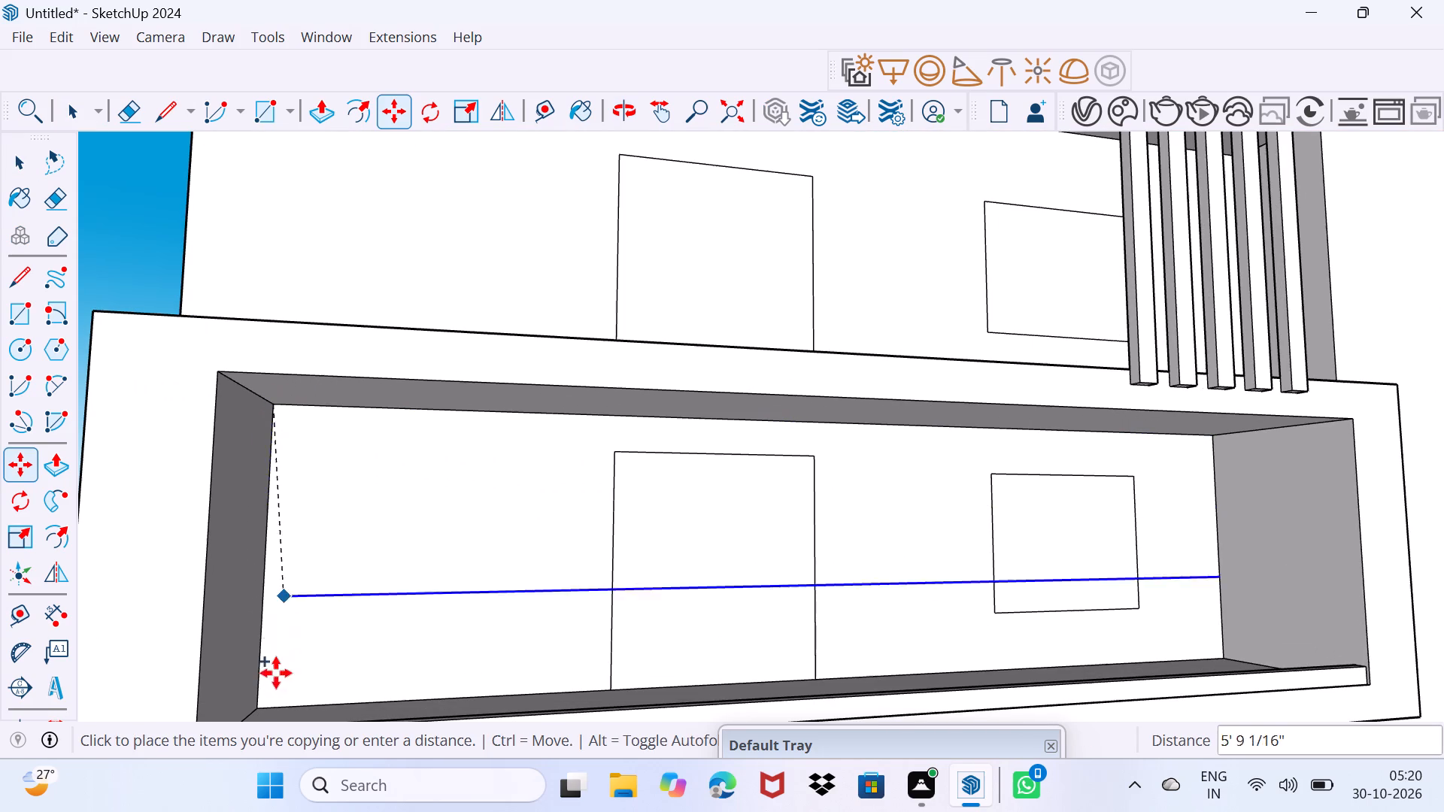
{"action": "left_click", "coordinate": [263, 714]}
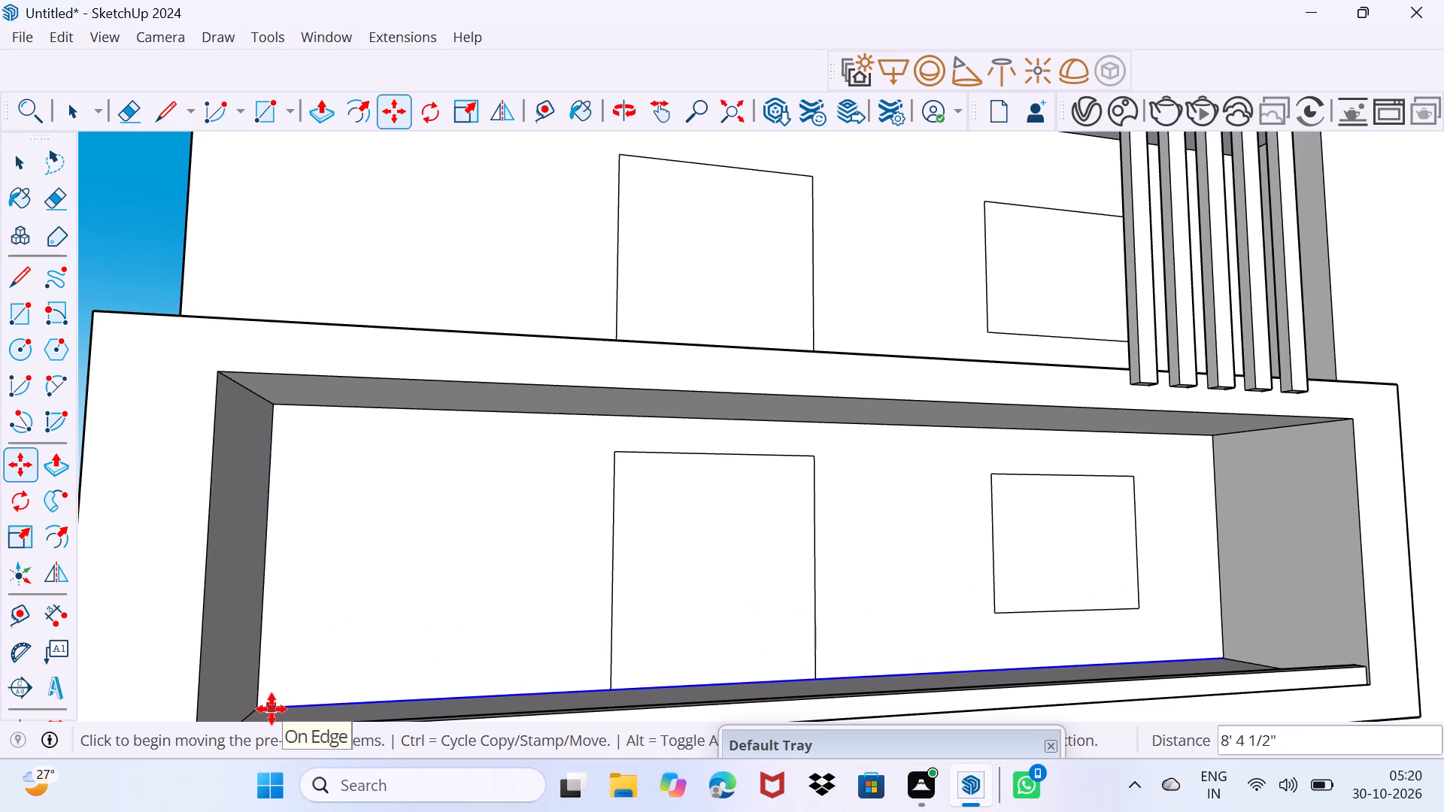
{"action": "type", "text": "/12"}
{"action": "key", "text": "Return"}
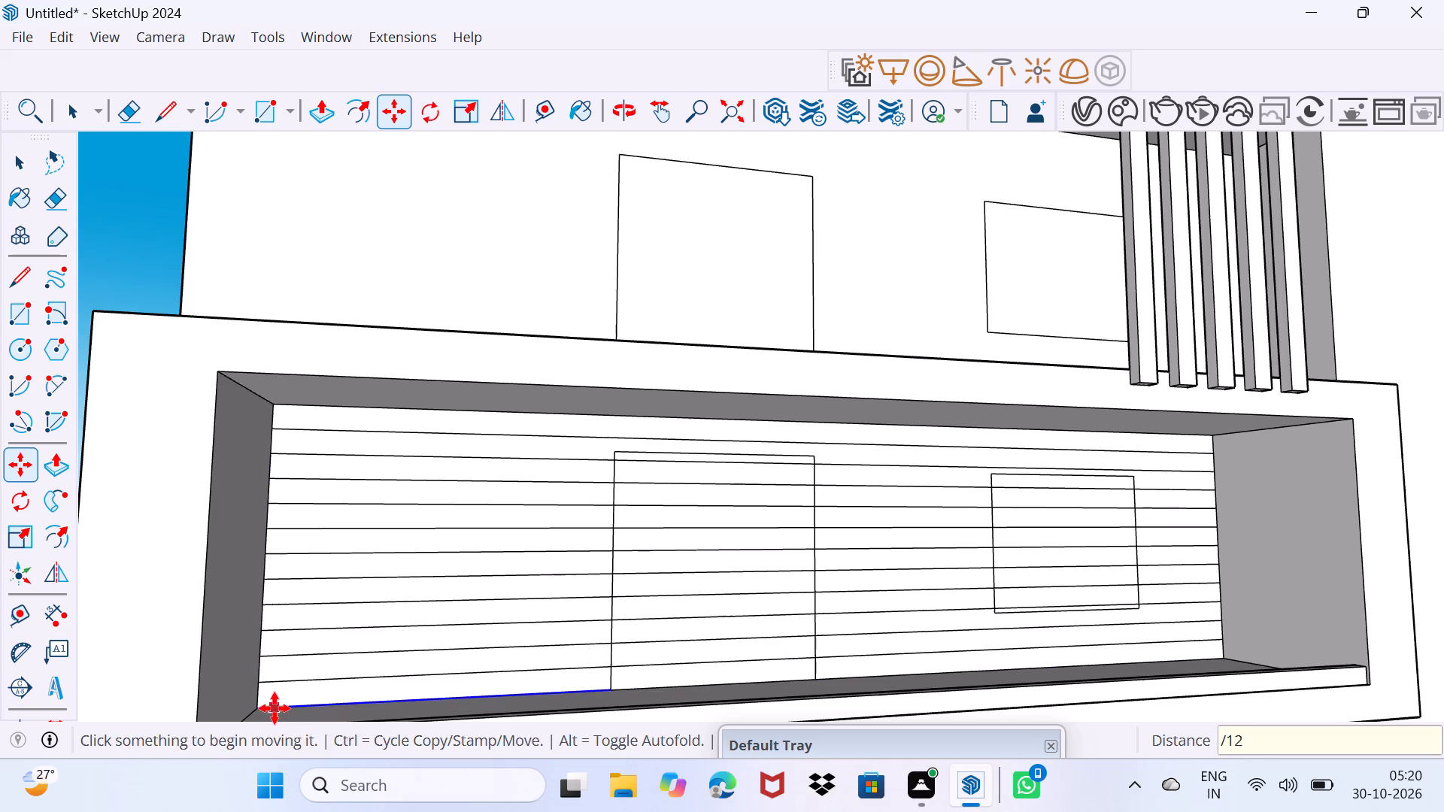
Change the copied lines on the framed storey's wall to 10 equal divisions.
{"action": "key", "text": "BackSpace"}
{"action": "type", "text": "/1"}
{"action": "key", "text": "0"}
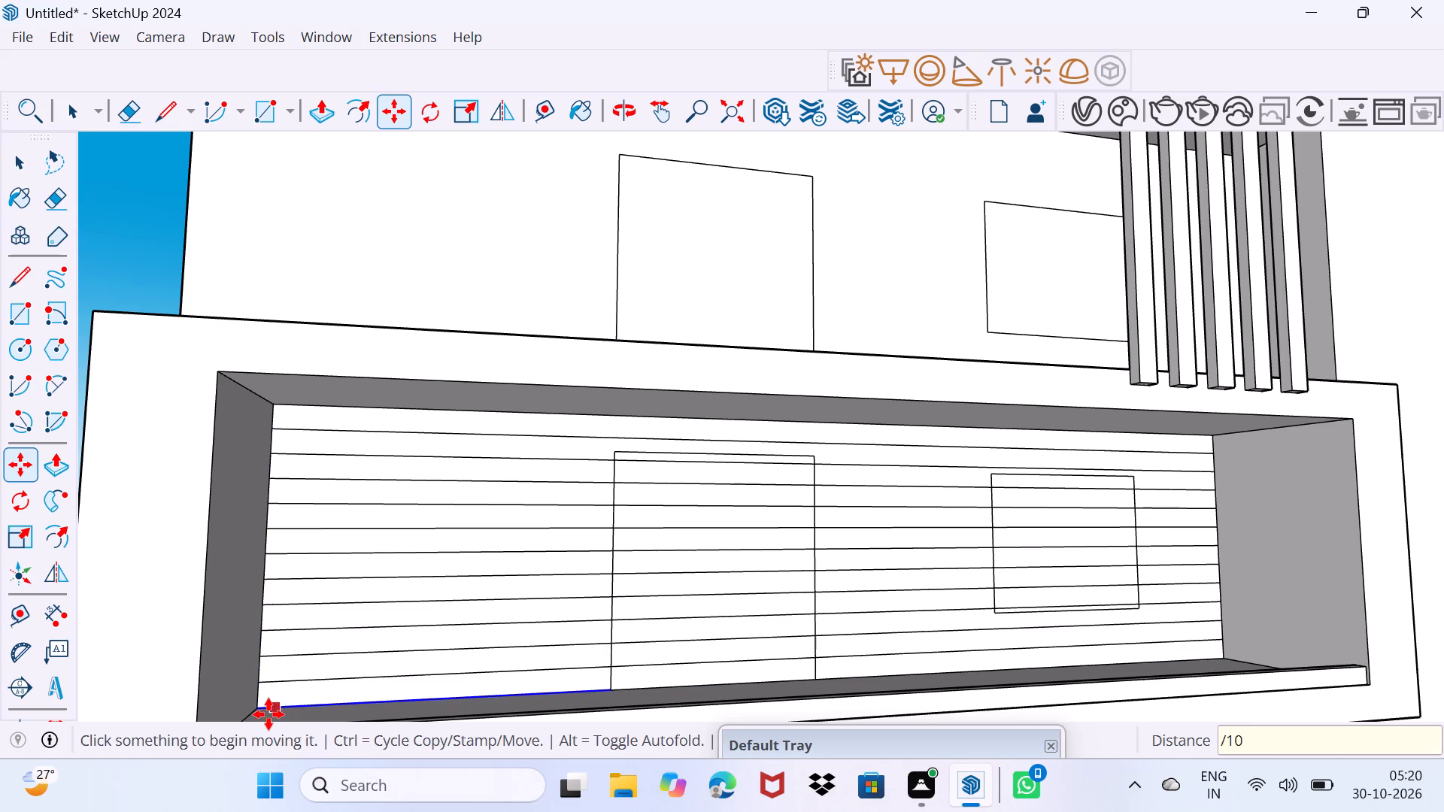
{"action": "key", "text": "Return"}
{"action": "key", "text": "space"}
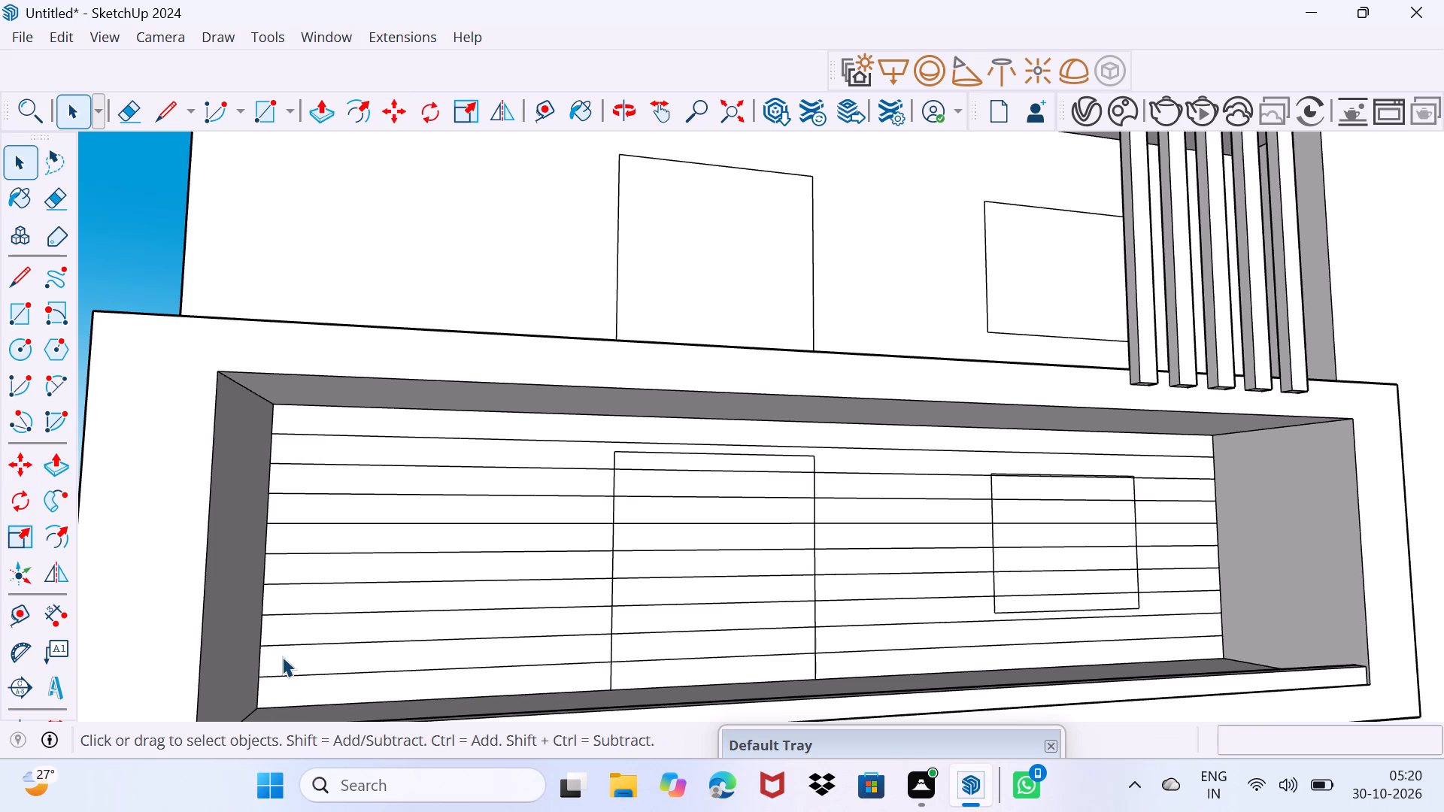
Erase the horizontal line segments crossing the inside of the framed storey's door and window outlines.
{"action": "key", "text": "e"}
{"action": "left_click_drag", "start_coordinate": [705, 467], "coordinate": [707, 488]}
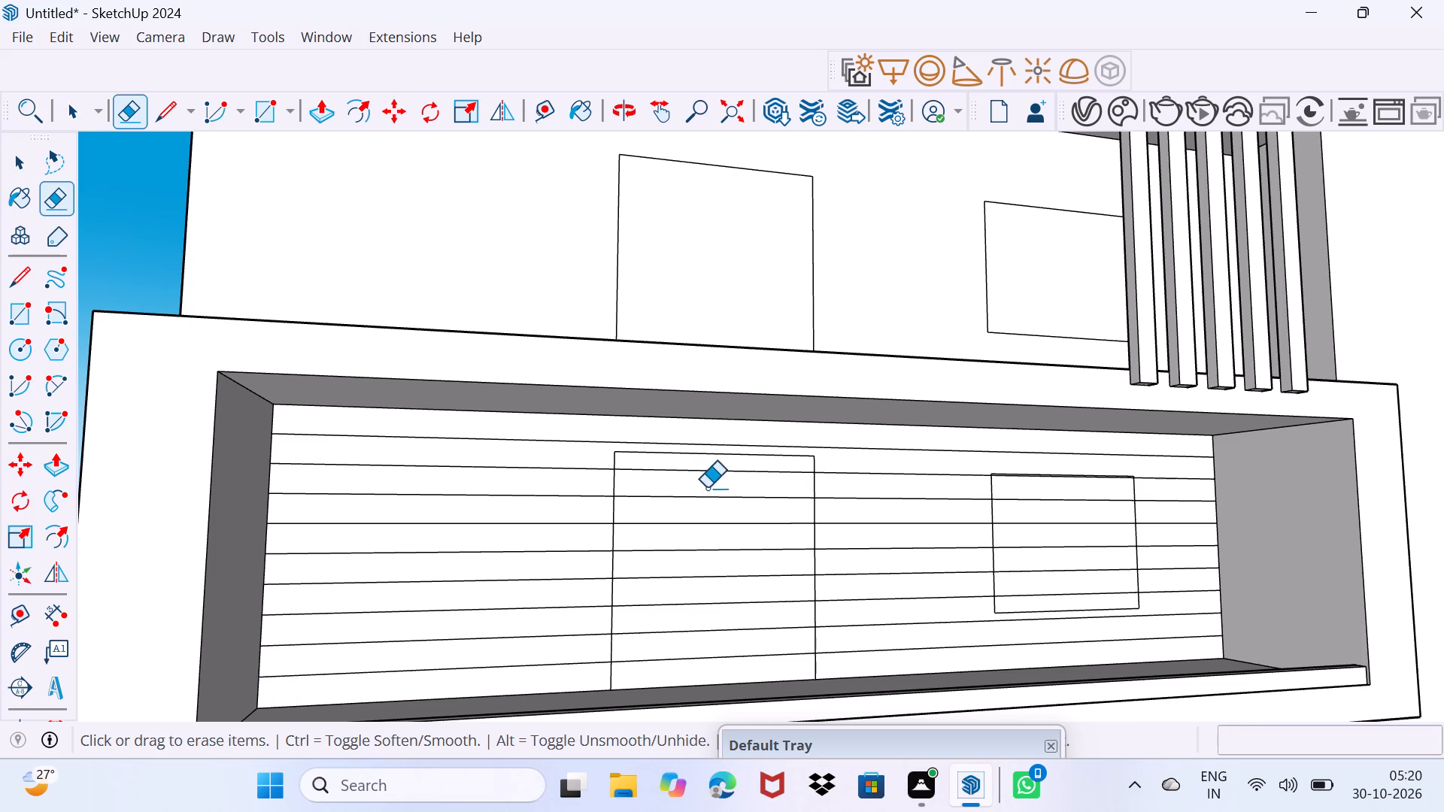
{"action": "left_click_drag", "start_coordinate": [707, 488], "coordinate": [716, 677]}
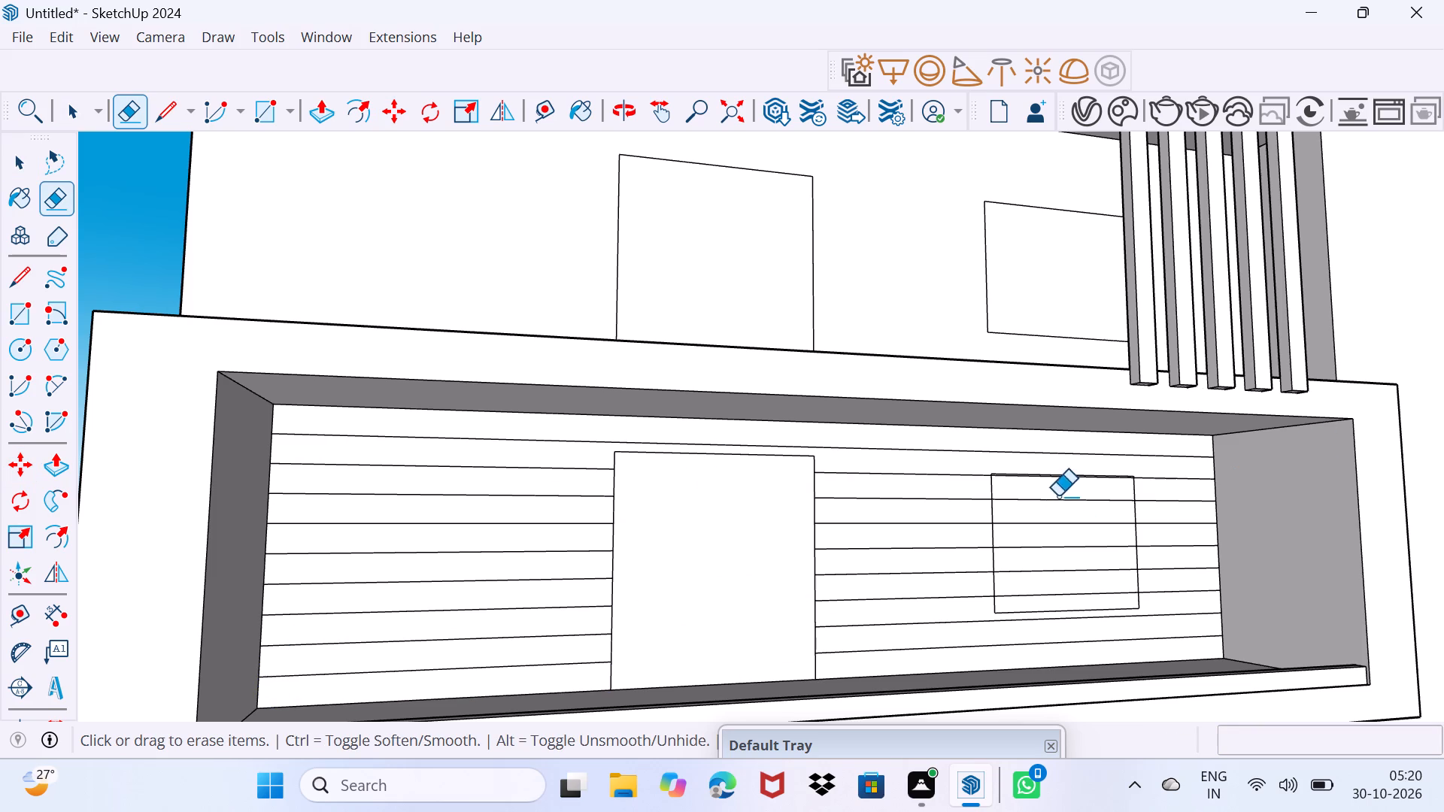
{"action": "left_click_drag", "start_coordinate": [1058, 501], "coordinate": [1060, 605]}
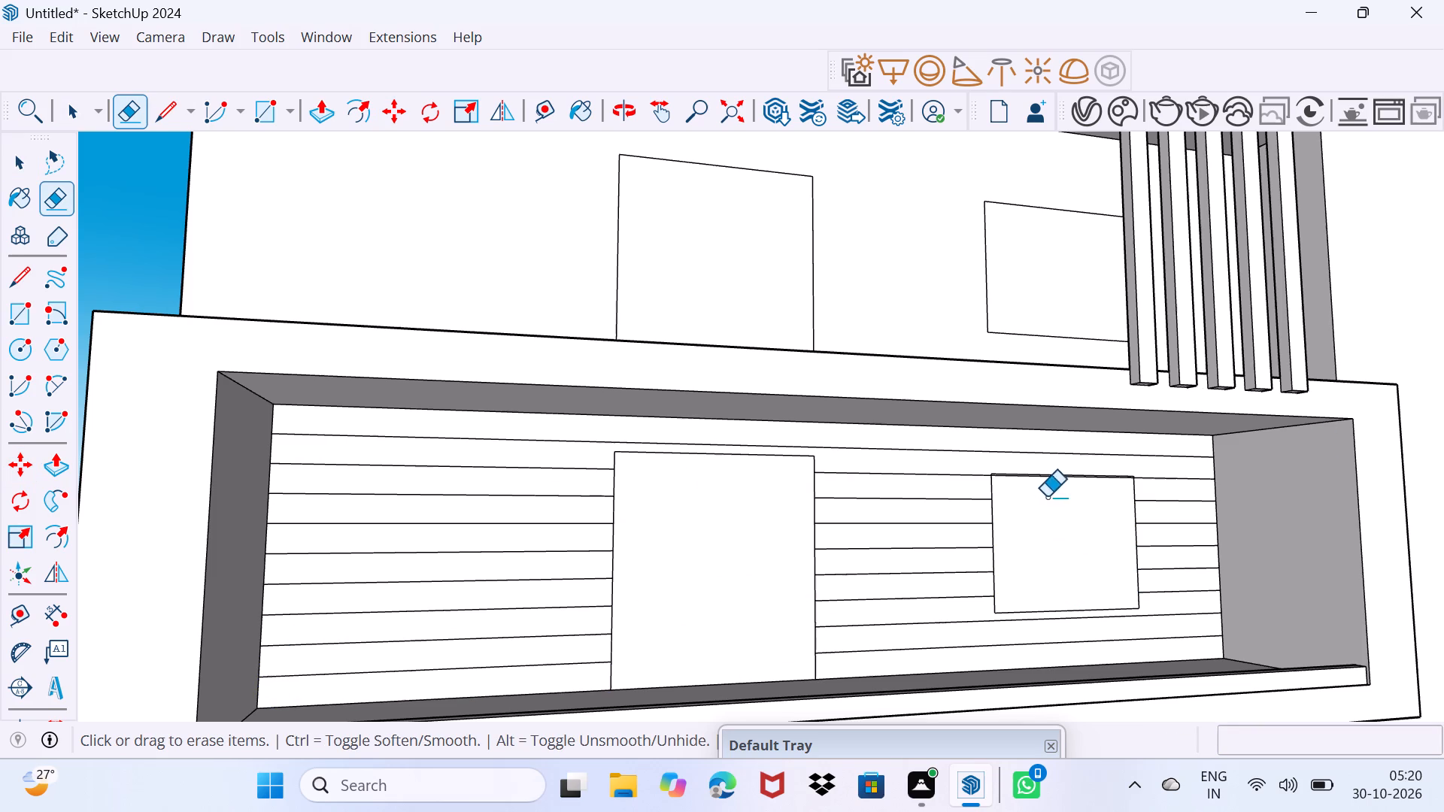
{"action": "scroll", "coordinate": [1044, 495], "scroll_direction": "up", "scroll_amount": 19}
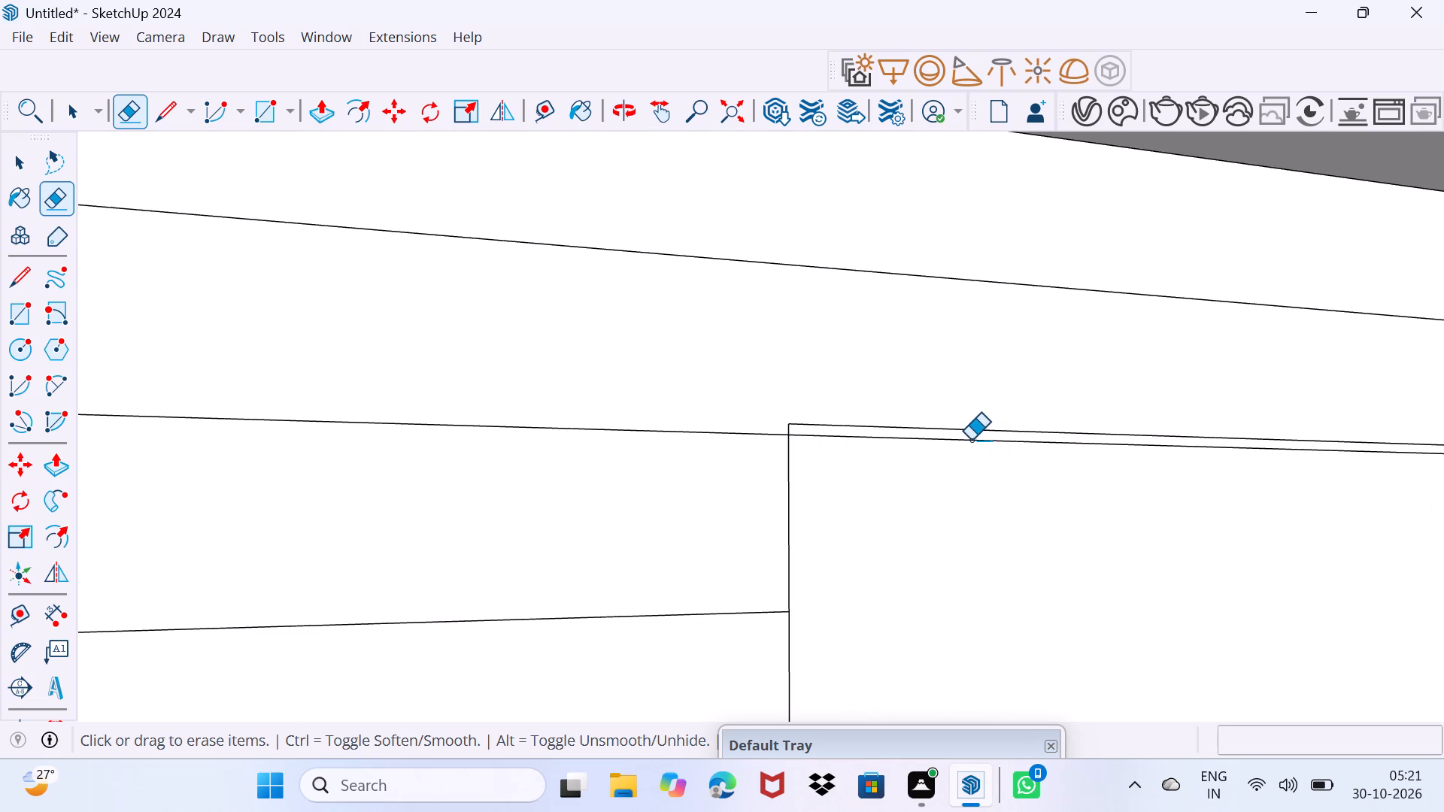
{"action": "left_click", "coordinate": [971, 440]}
{"action": "key", "text": "space"}
{"action": "scroll", "coordinate": [924, 505], "scroll_direction": "down", "scroll_amount": 17}
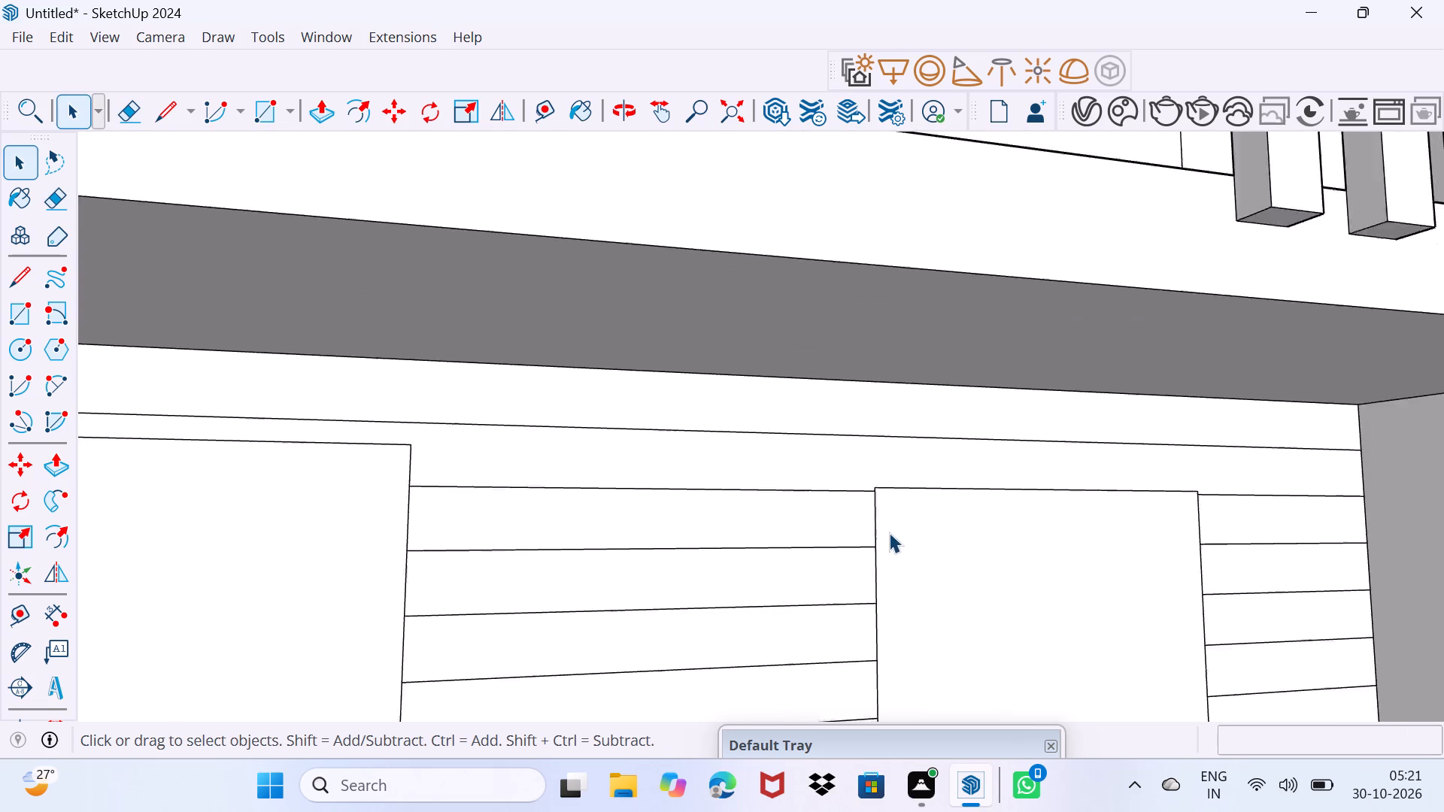
Push the framed storey's door face about 4' 2" into the wall, and recess its window face as well.
{"action": "key", "text": "space"}
{"action": "left_click", "coordinate": [475, 586]}
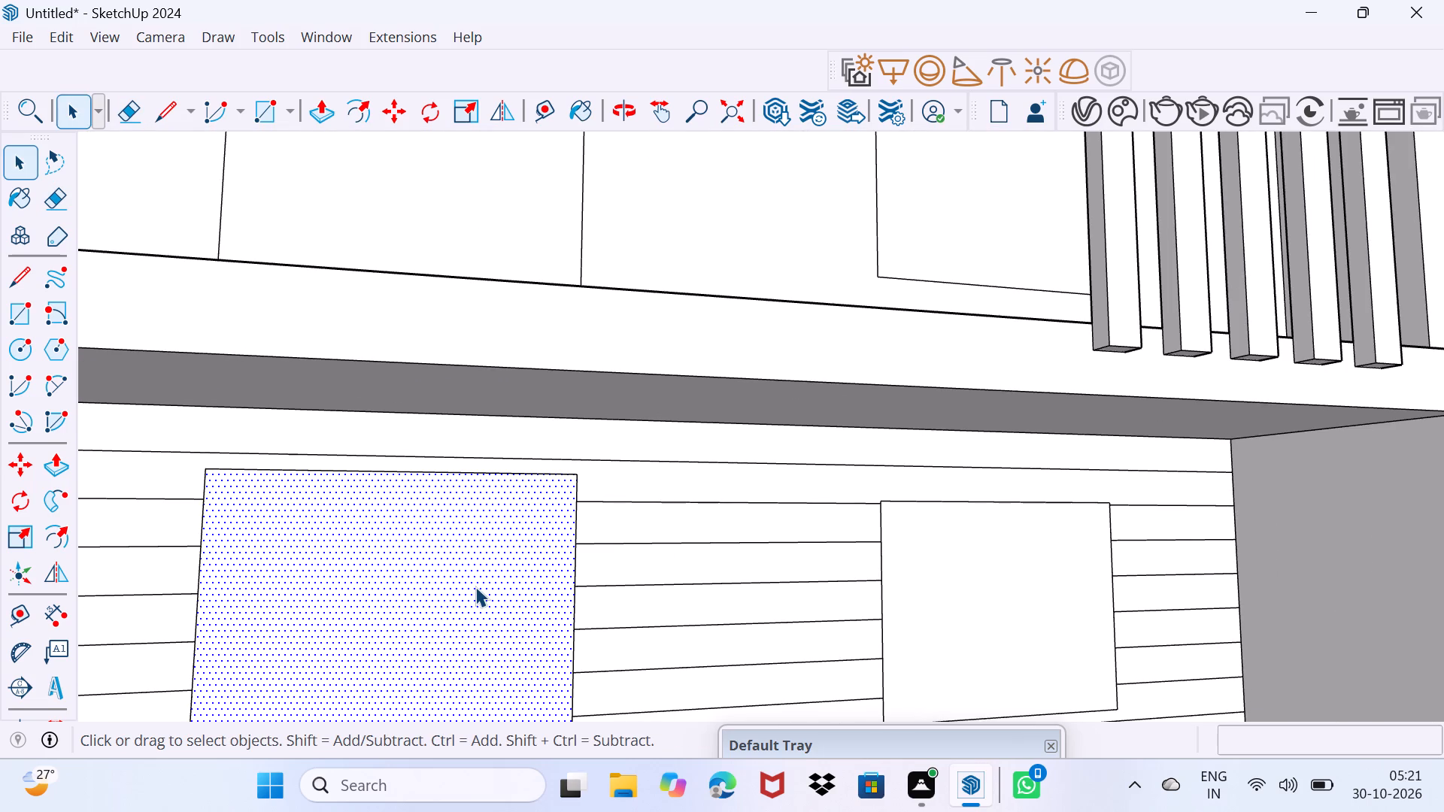
{"action": "key", "text": "p"}
{"action": "left_click", "coordinate": [475, 586]}
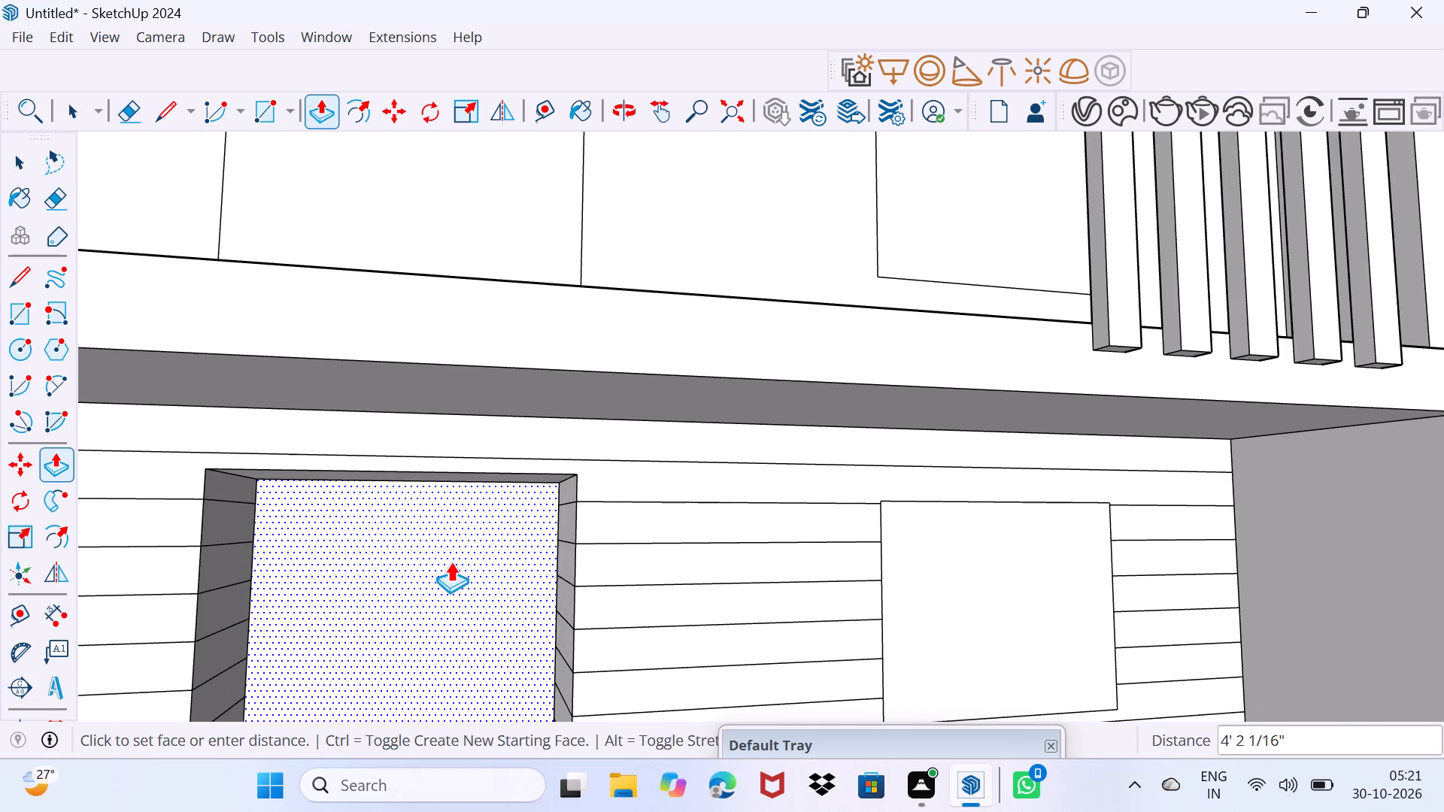
{"action": "left_click", "coordinate": [450, 562]}
{"action": "key", "text": "Escape"}
{"action": "left_click", "coordinate": [968, 592]}
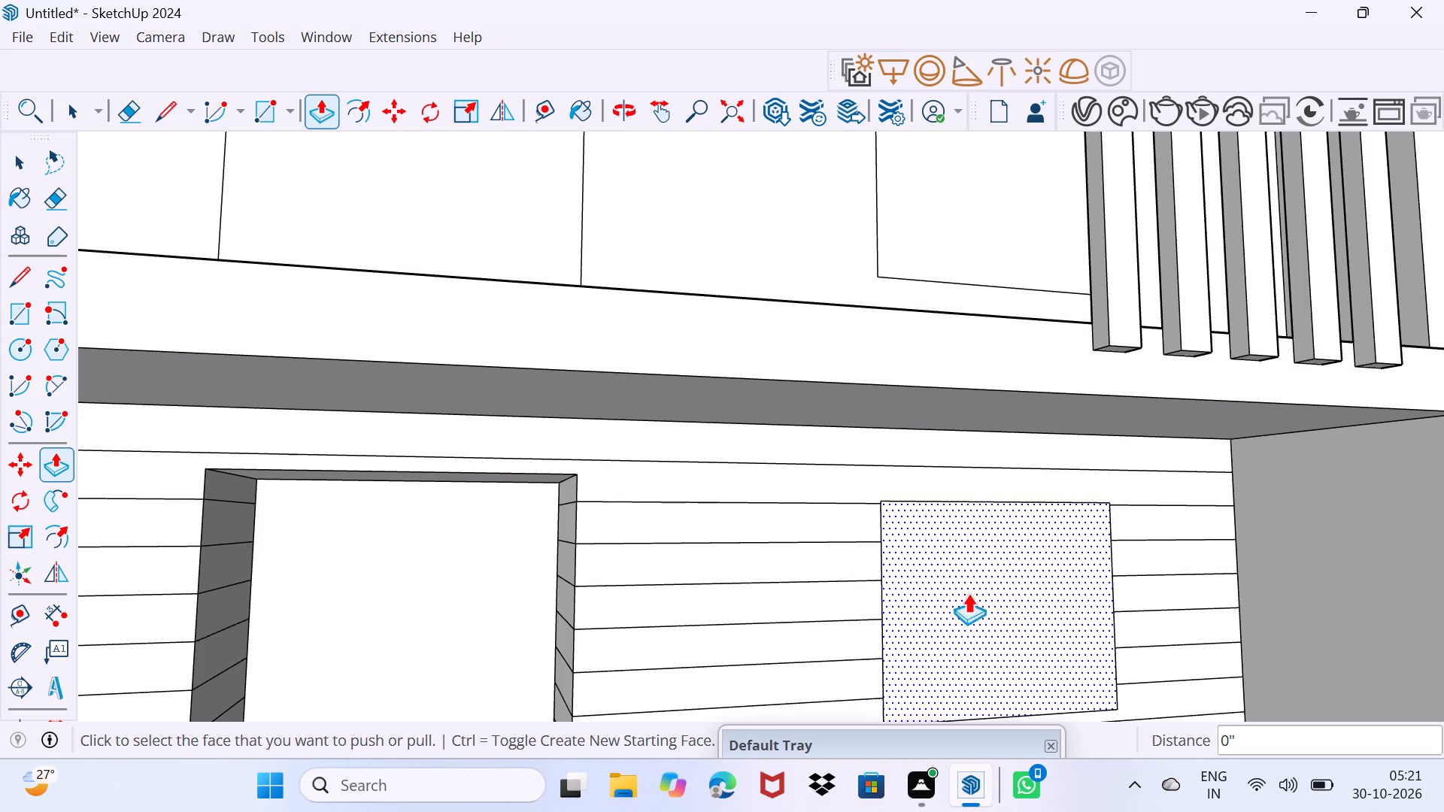
{"action": "left_click", "coordinate": [937, 583]}
{"action": "key", "text": "space"}
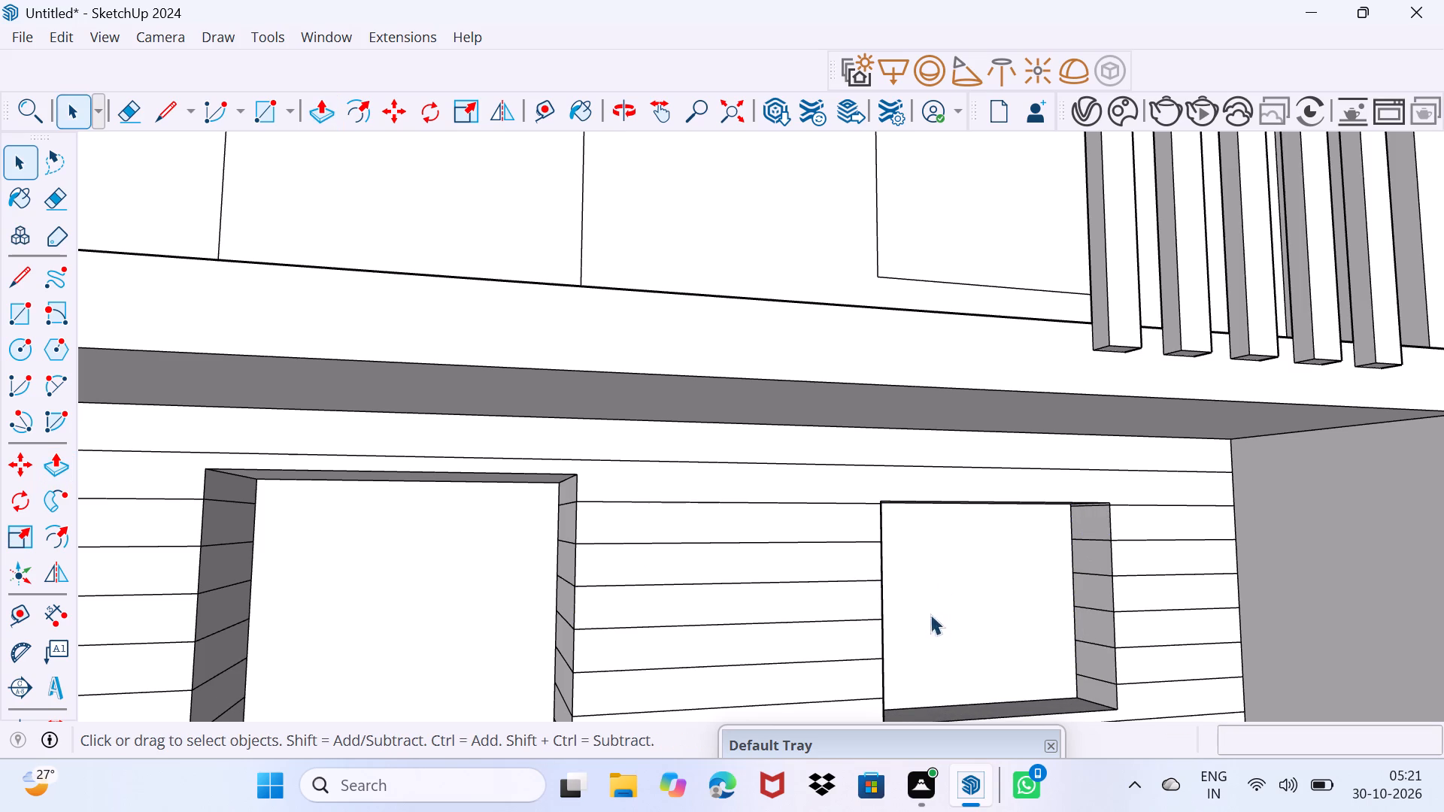
Erase the horizontal line segments crossing both side reveals of the framed storey's recessed window.
{"action": "left_click_drag", "start_coordinate": [933, 614], "coordinate": [965, 568]}
{"action": "scroll", "coordinate": [1095, 644], "scroll_direction": "up", "scroll_amount": 2}
{"action": "key", "text": "e"}
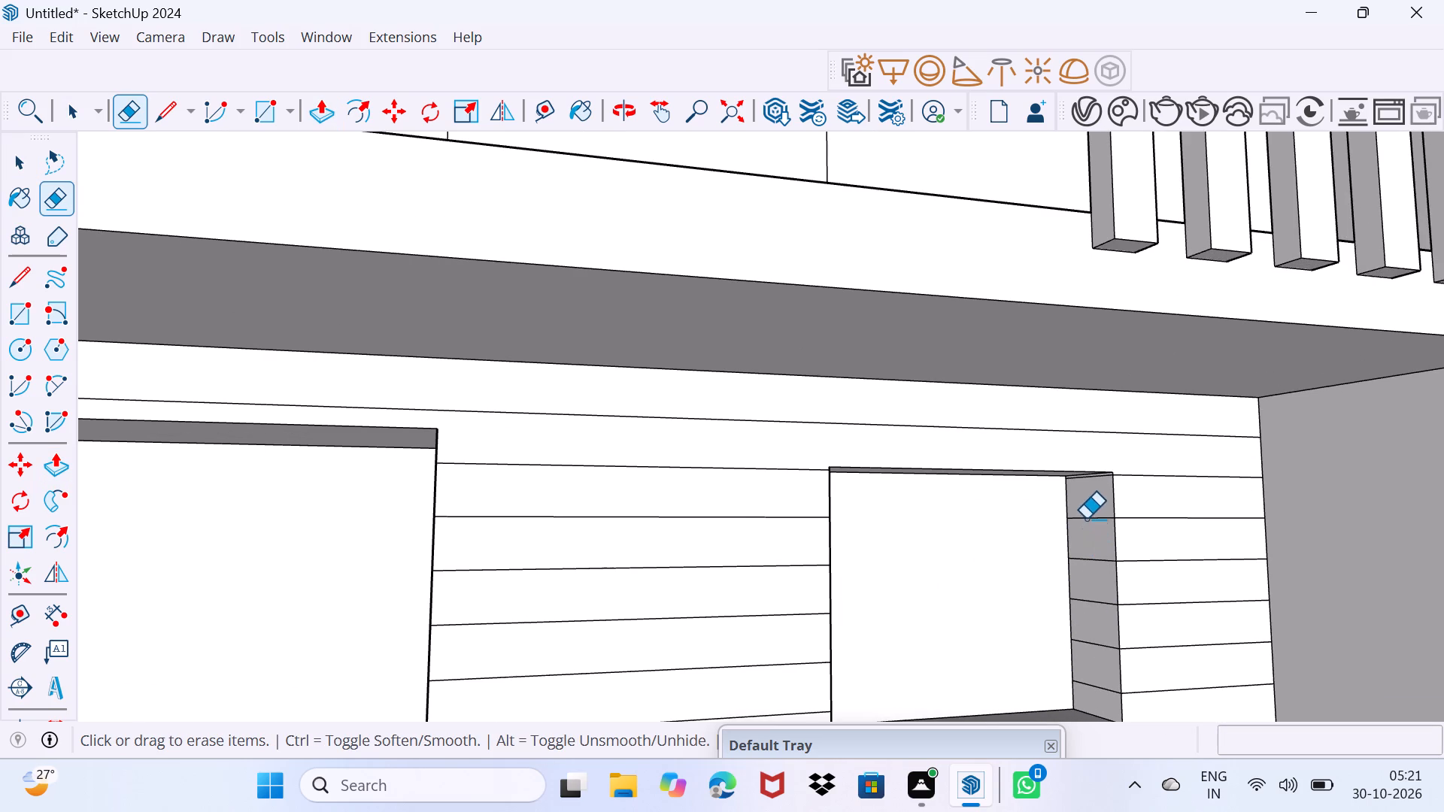
{"action": "left_click_drag", "start_coordinate": [1087, 525], "coordinate": [1093, 694]}
{"action": "scroll", "coordinate": [1087, 480], "scroll_direction": "up", "scroll_amount": 6}
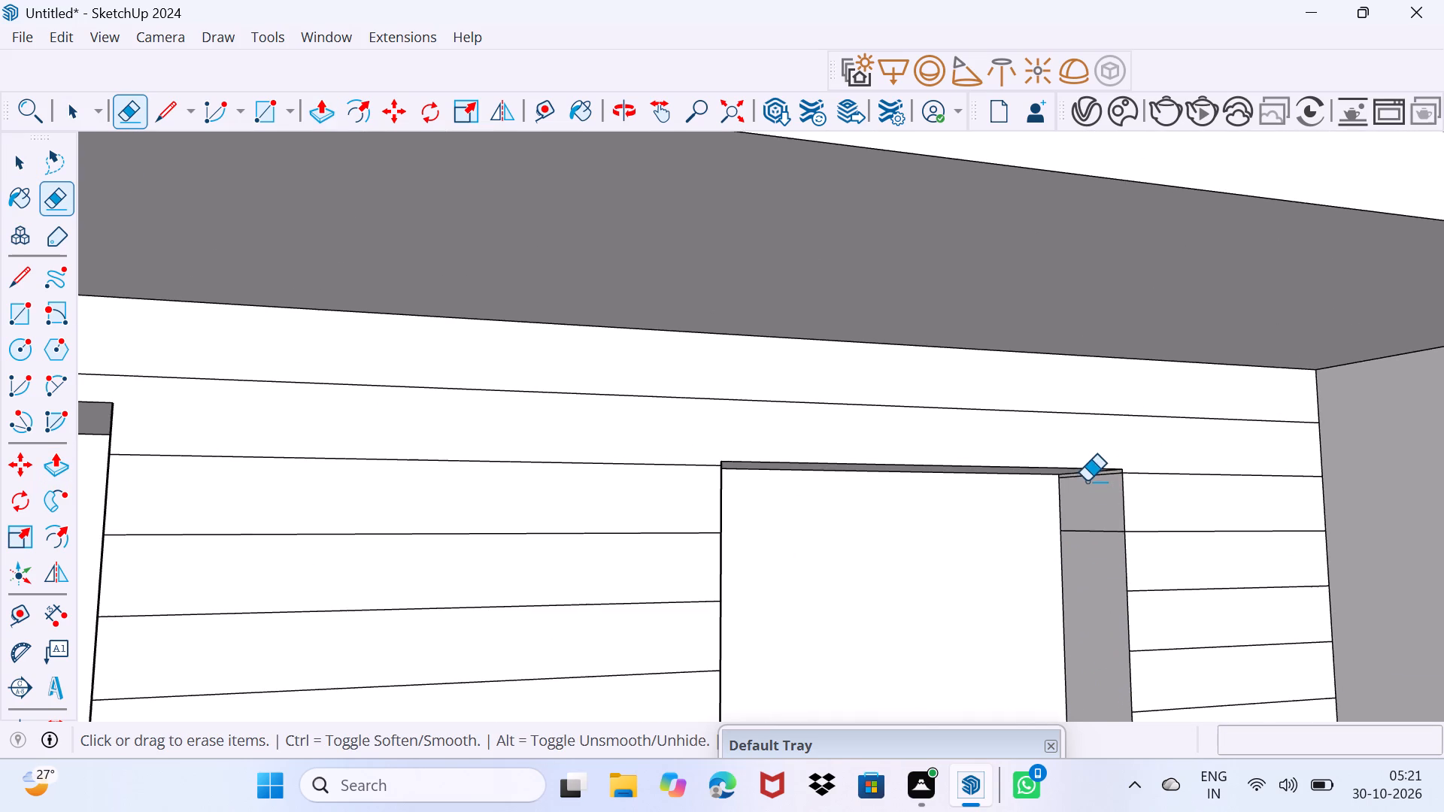
{"action": "scroll", "coordinate": [1087, 481], "scroll_direction": "up", "scroll_amount": 7}
{"action": "left_click", "coordinate": [1126, 464]}
{"action": "left_click_drag", "start_coordinate": [1121, 644], "coordinate": [1135, 614]}
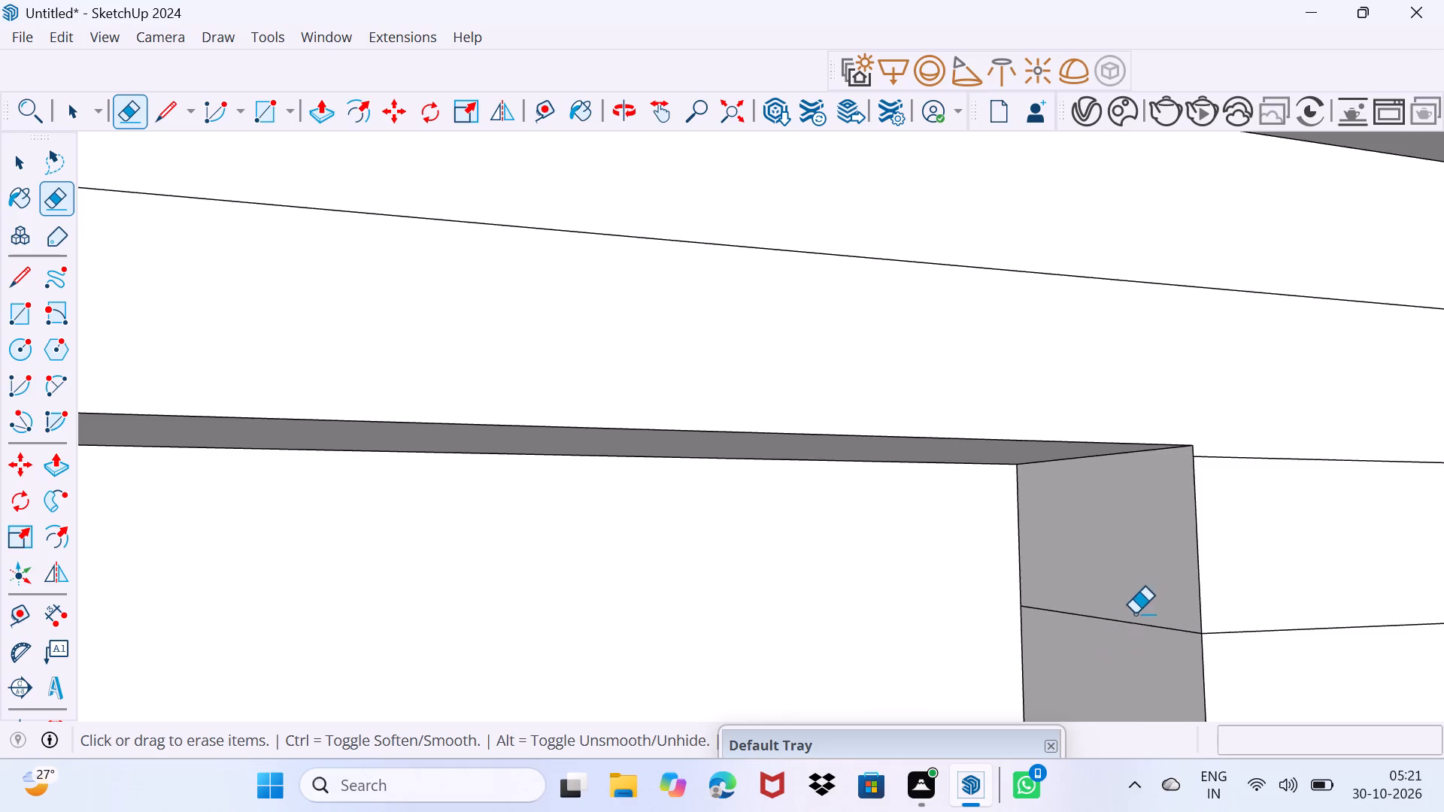
{"action": "left_click_drag", "start_coordinate": [1135, 614], "coordinate": [1134, 600]}
{"action": "middle_click_drag", "start_coordinate": [1108, 604], "coordinate": [614, 529]}
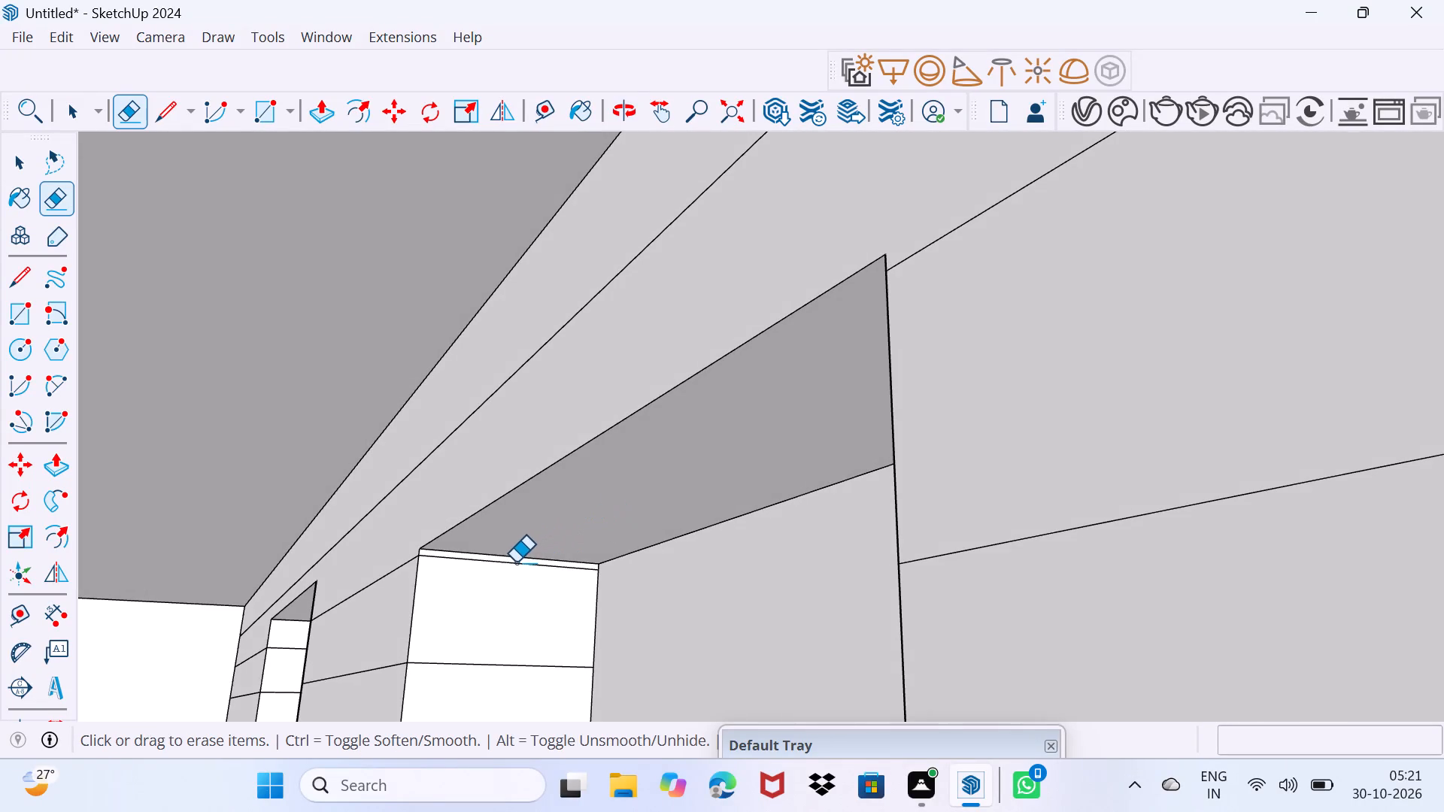
{"action": "left_click", "coordinate": [516, 562]}
{"action": "middle_click_drag", "start_coordinate": [541, 612], "coordinate": [607, 353], "text": "shift"}
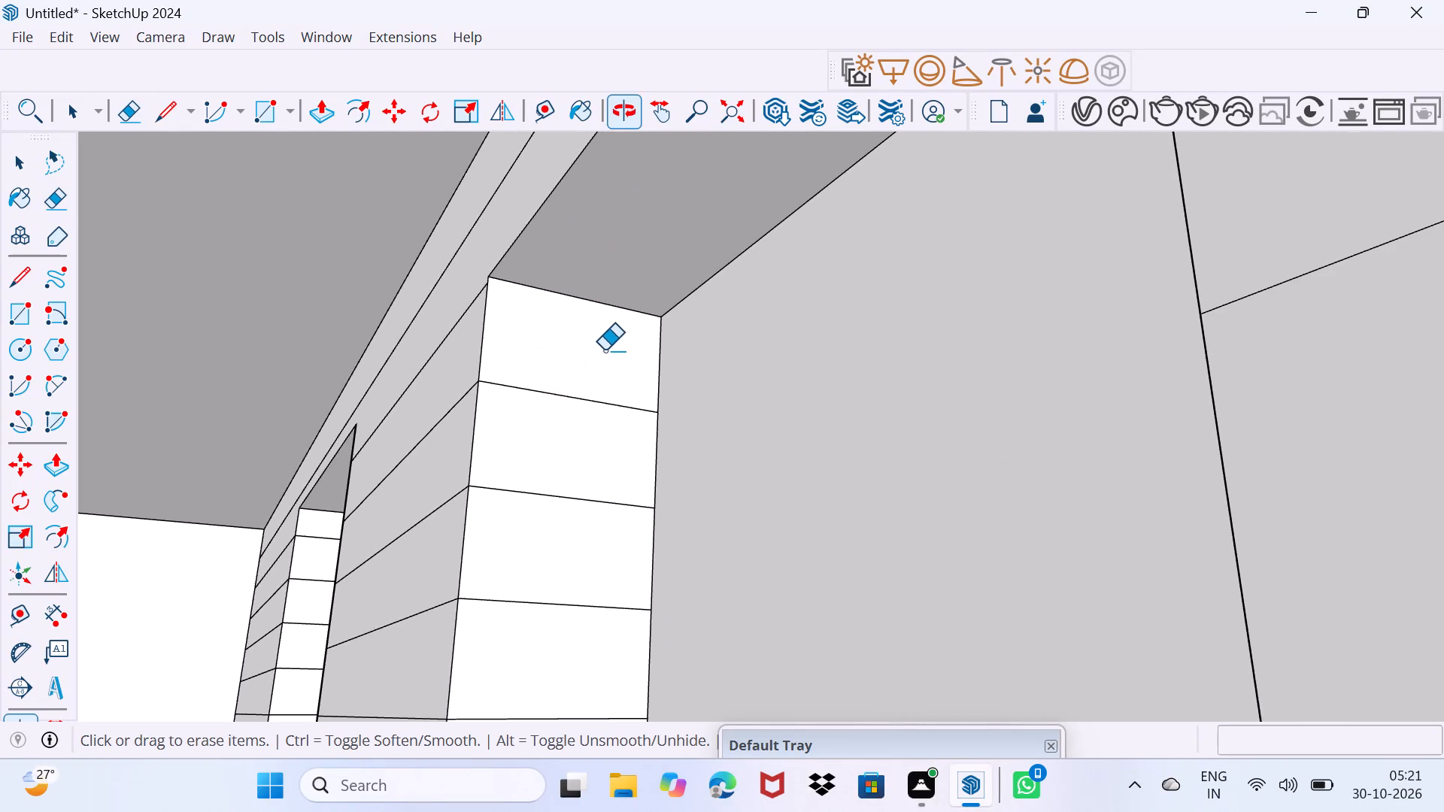
{"action": "left_click_drag", "start_coordinate": [584, 367], "coordinate": [525, 613]}
{"action": "middle_click_drag", "start_coordinate": [549, 618], "coordinate": [572, 388], "text": "shift"}
{"action": "left_click_drag", "start_coordinate": [560, 451], "coordinate": [537, 603]}
Erase the horizontal line segments crossing both side reveals of the framed storey's recessed door.
{"action": "middle_click_drag", "start_coordinate": [376, 557], "coordinate": [989, 581]}
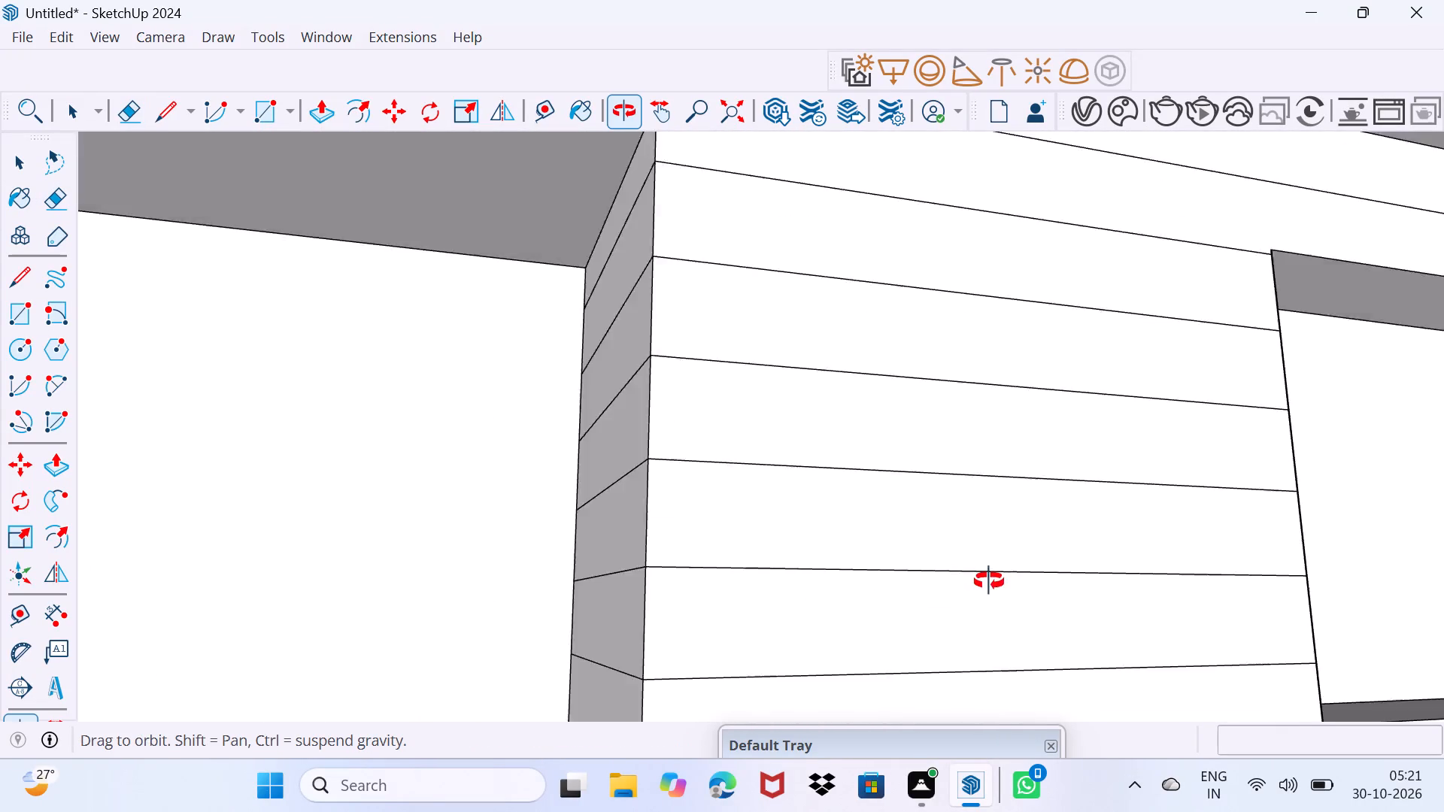
{"action": "middle_click_drag", "start_coordinate": [989, 581], "coordinate": [1066, 573]}
{"action": "left_click_drag", "start_coordinate": [821, 198], "coordinate": [808, 668]}
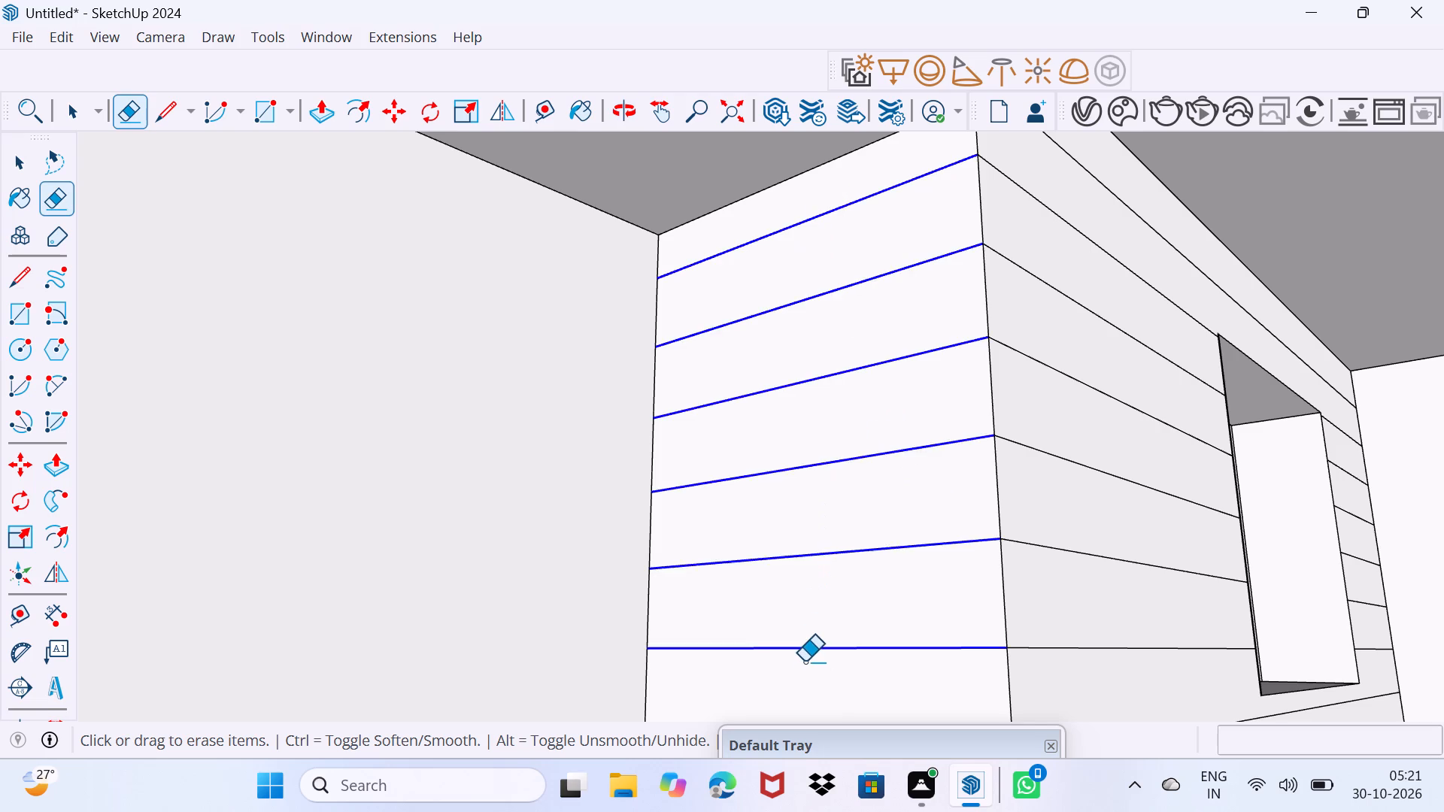
{"action": "scroll", "coordinate": [802, 654], "scroll_direction": "down", "scroll_amount": 3}
{"action": "middle_click_drag", "start_coordinate": [805, 665], "coordinate": [756, 534], "text": "shift"}
{"action": "scroll", "coordinate": [754, 531], "scroll_direction": "down", "scroll_amount": 3}
{"action": "left_click_drag", "start_coordinate": [755, 562], "coordinate": [760, 635]}
{"action": "middle_click_drag", "start_coordinate": [727, 546], "coordinate": [713, 554]}
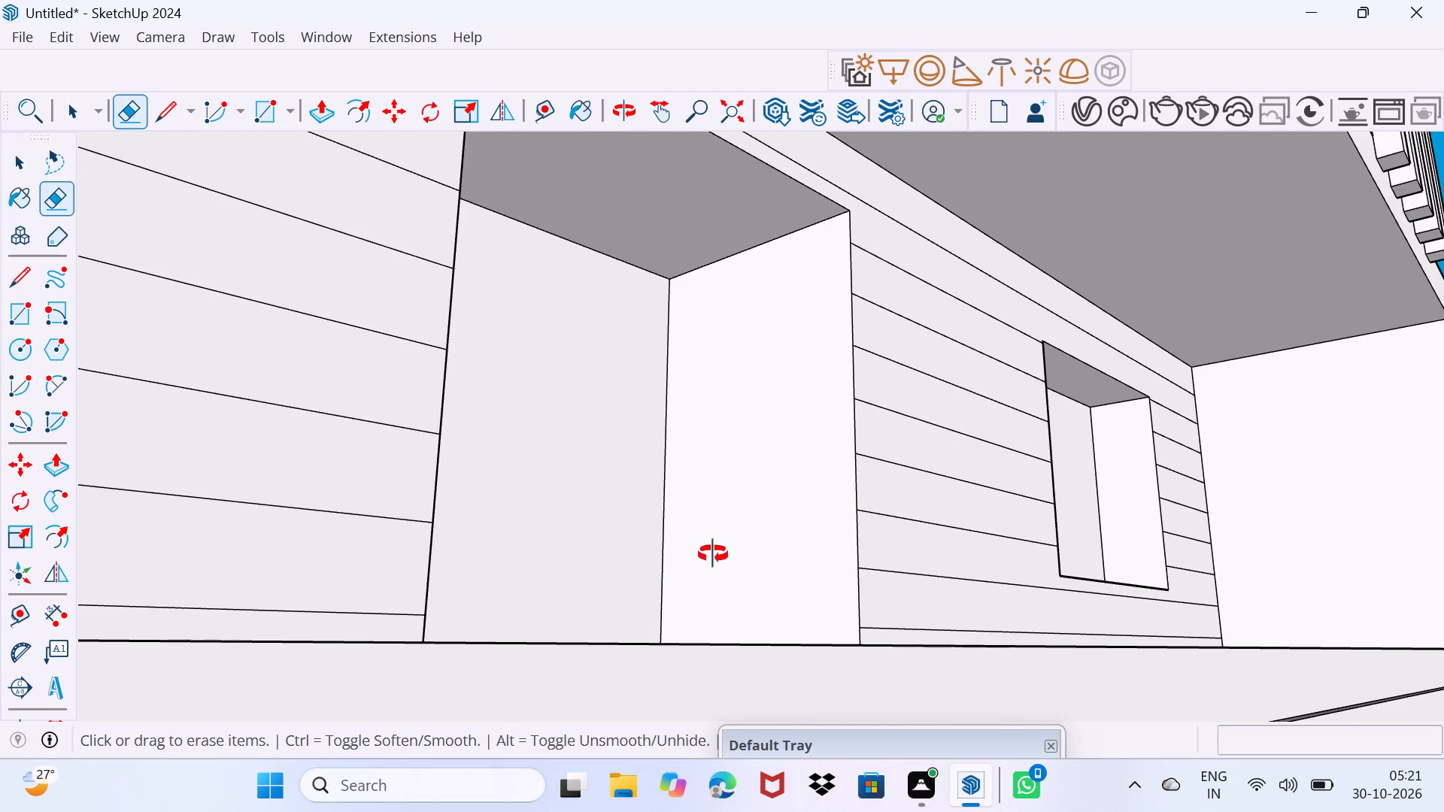
{"action": "middle_click_drag", "start_coordinate": [713, 554], "coordinate": [338, 601]}
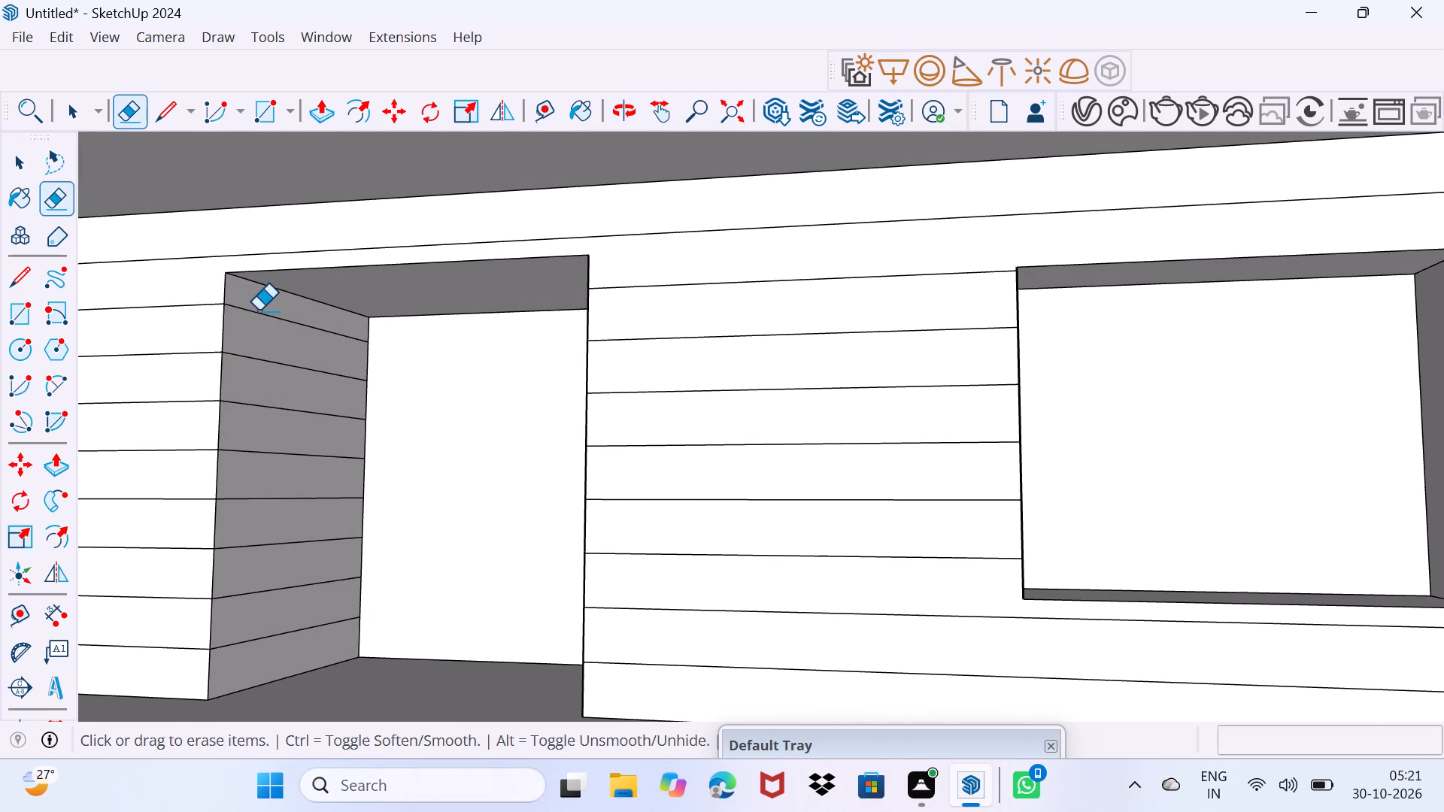
{"action": "left_click_drag", "start_coordinate": [259, 310], "coordinate": [258, 658]}
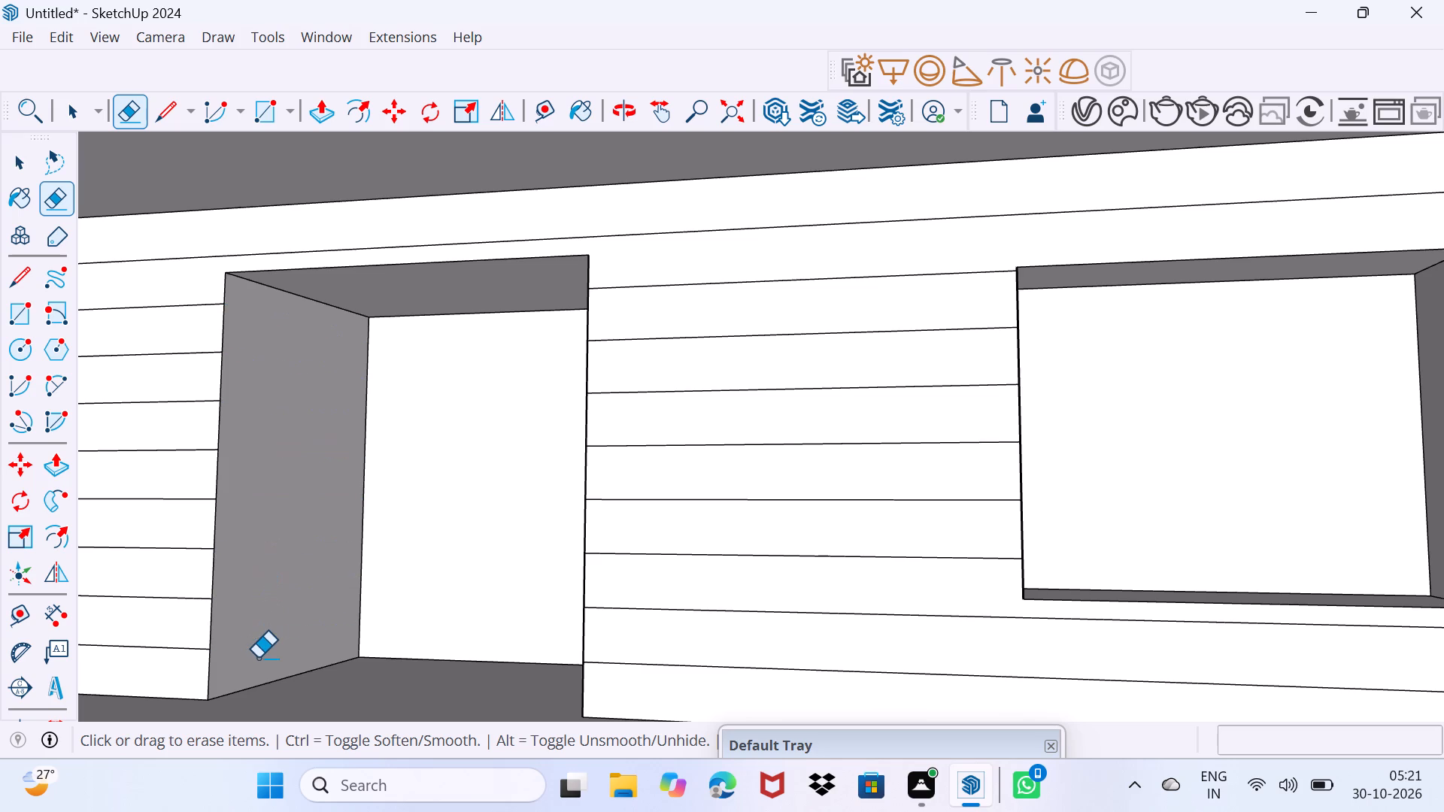
{"action": "key", "text": "space"}
Examine the whole facade with its frame, fins and plain side block from the front and from above.
{"action": "scroll", "coordinate": [226, 603], "scroll_direction": "down", "scroll_amount": 10}
{"action": "middle_click_drag", "start_coordinate": [200, 582], "coordinate": [376, 617]}
{"action": "scroll", "coordinate": [376, 617], "scroll_direction": "down", "scroll_amount": 3}
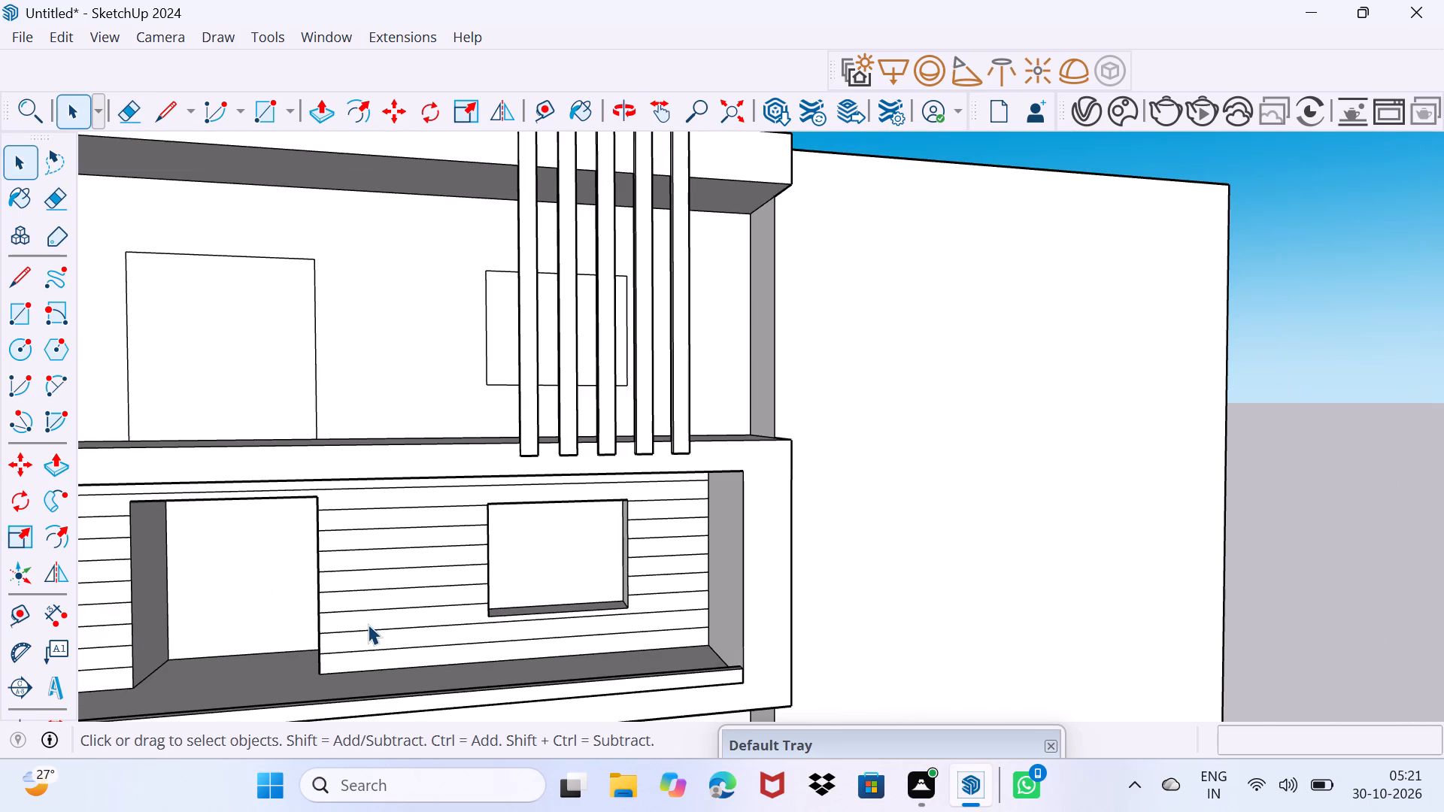
{"action": "scroll", "coordinate": [420, 583], "scroll_direction": "down", "scroll_amount": 6}
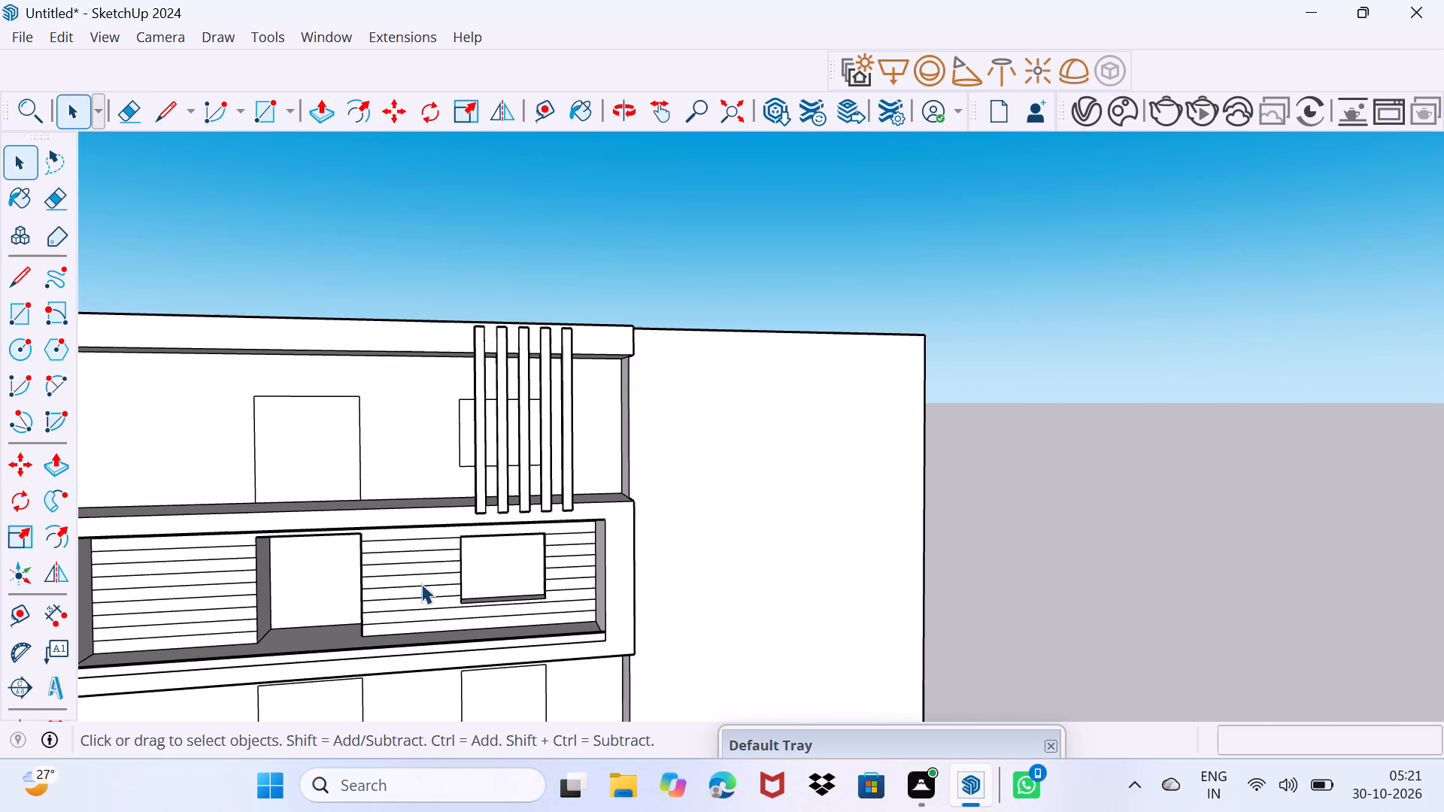
{"action": "middle_click_drag", "start_coordinate": [761, 577], "coordinate": [726, 580]}
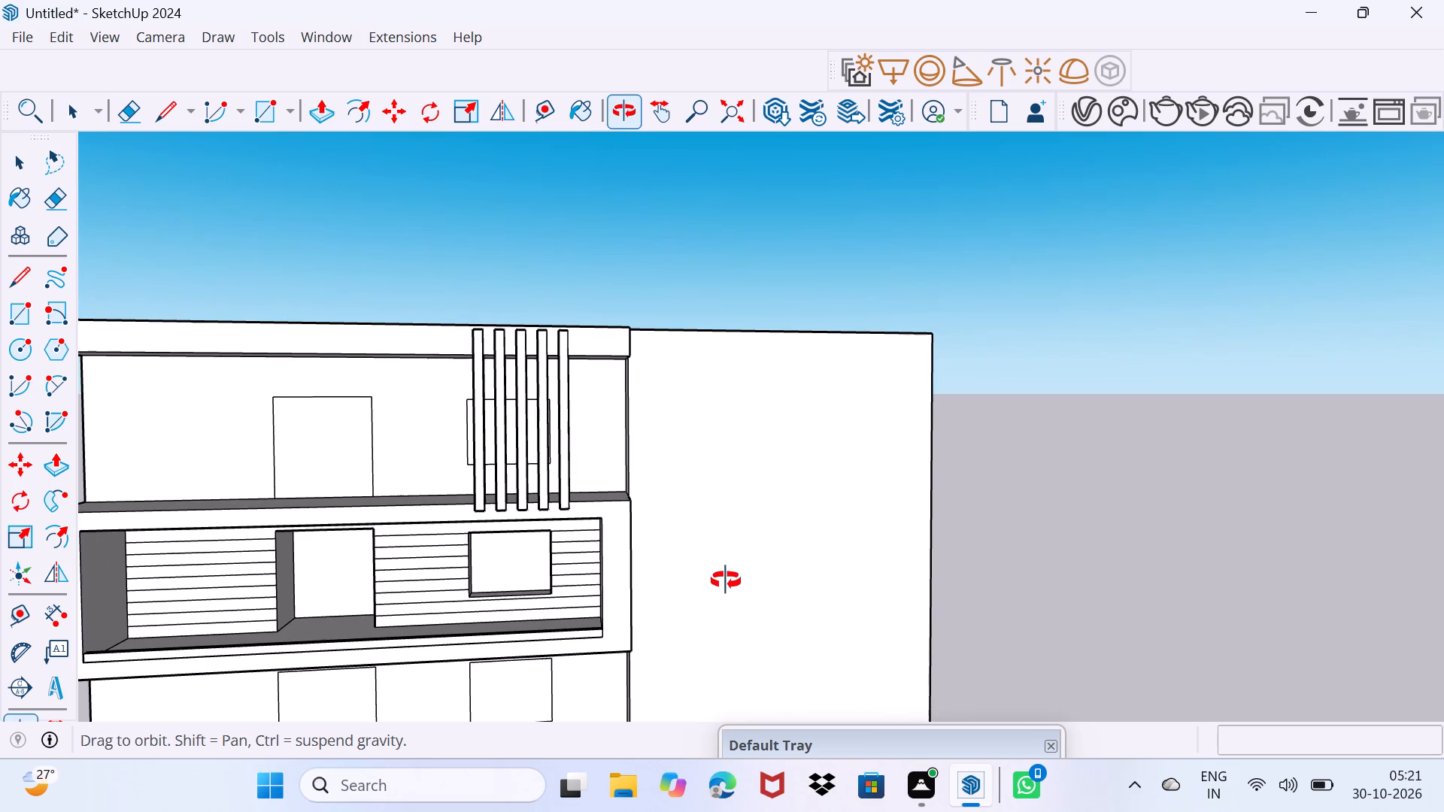
{"action": "middle_click_drag", "start_coordinate": [726, 580], "coordinate": [557, 442]}
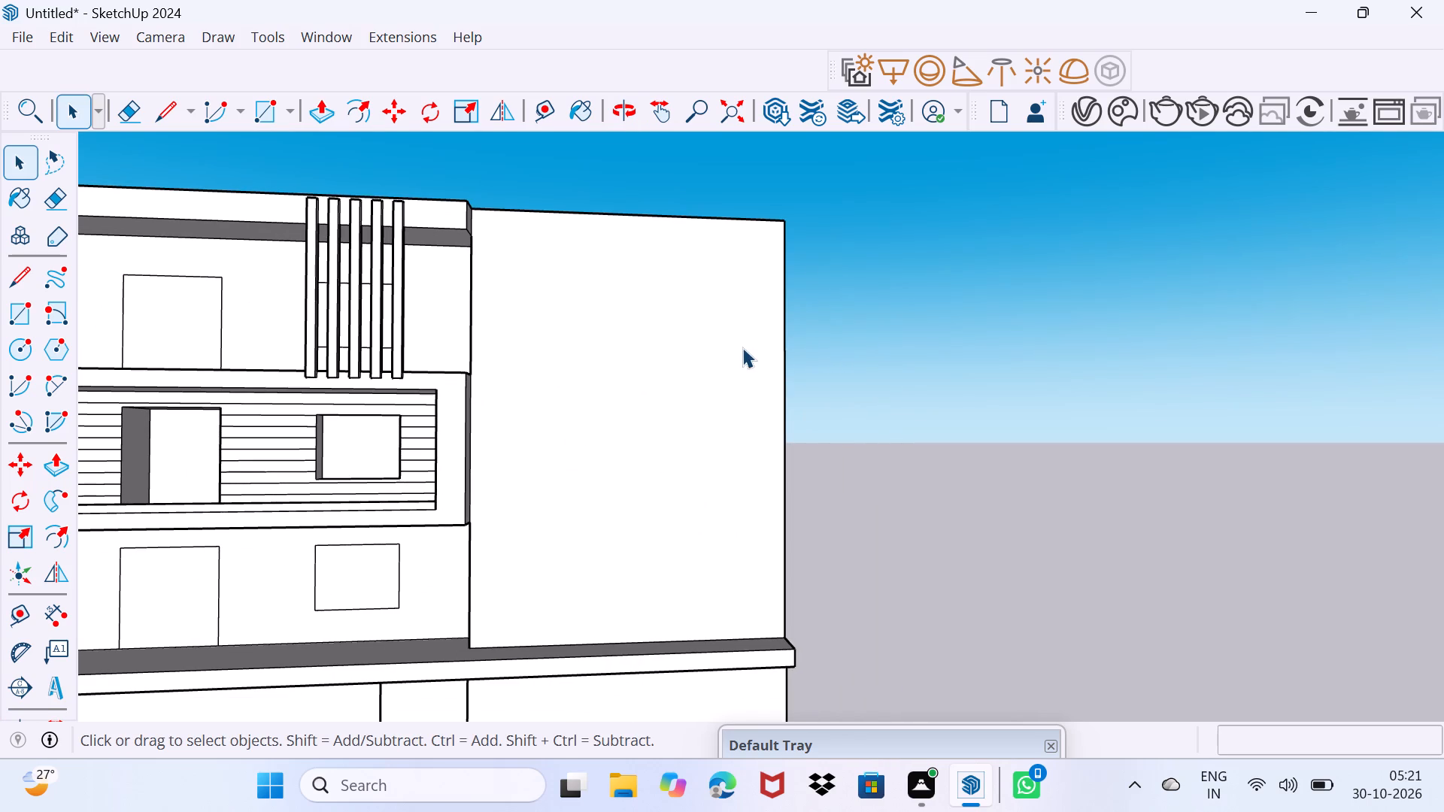
{"action": "middle_click_drag", "start_coordinate": [702, 317], "coordinate": [684, 511]}
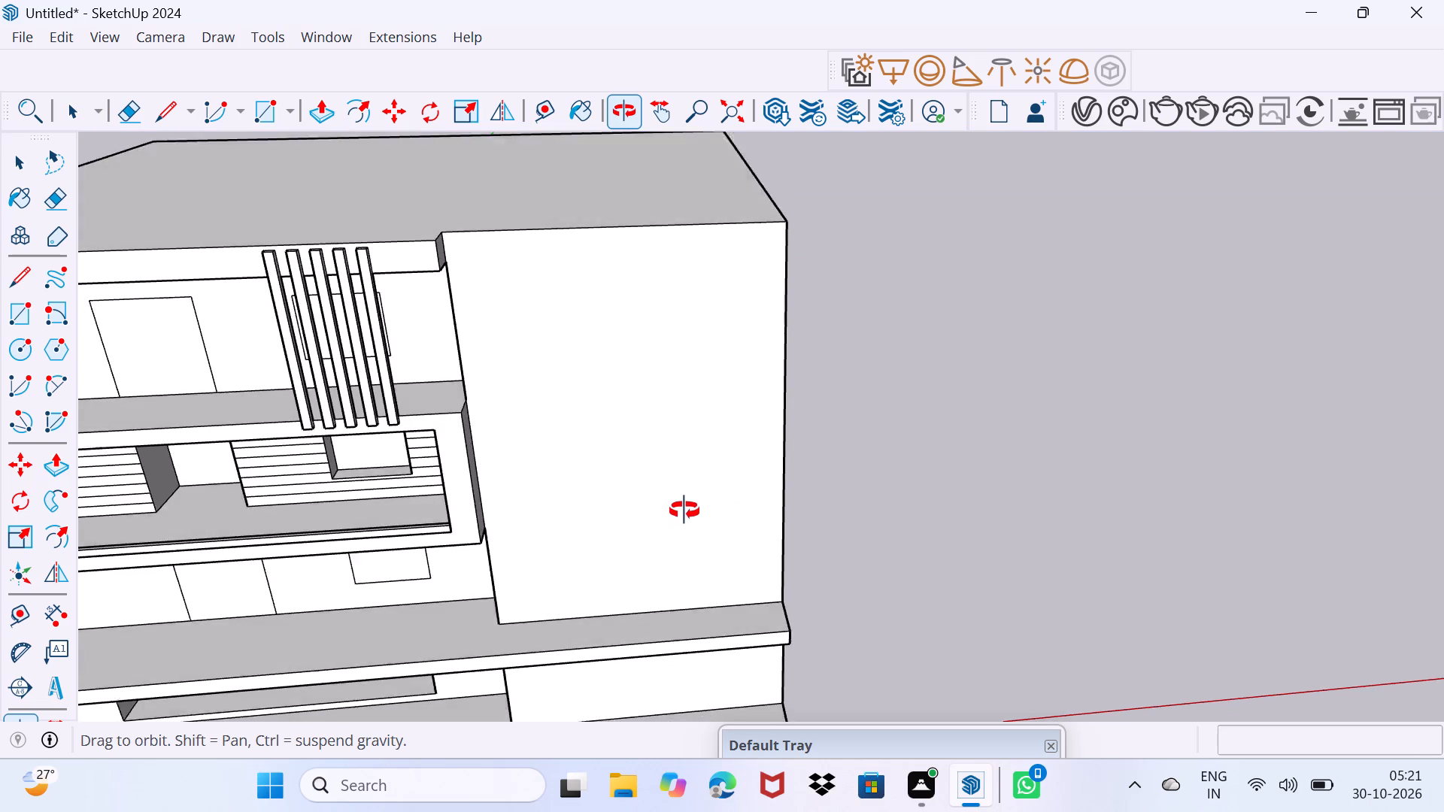
{"action": "middle_click_drag", "start_coordinate": [684, 511], "coordinate": [580, 512]}
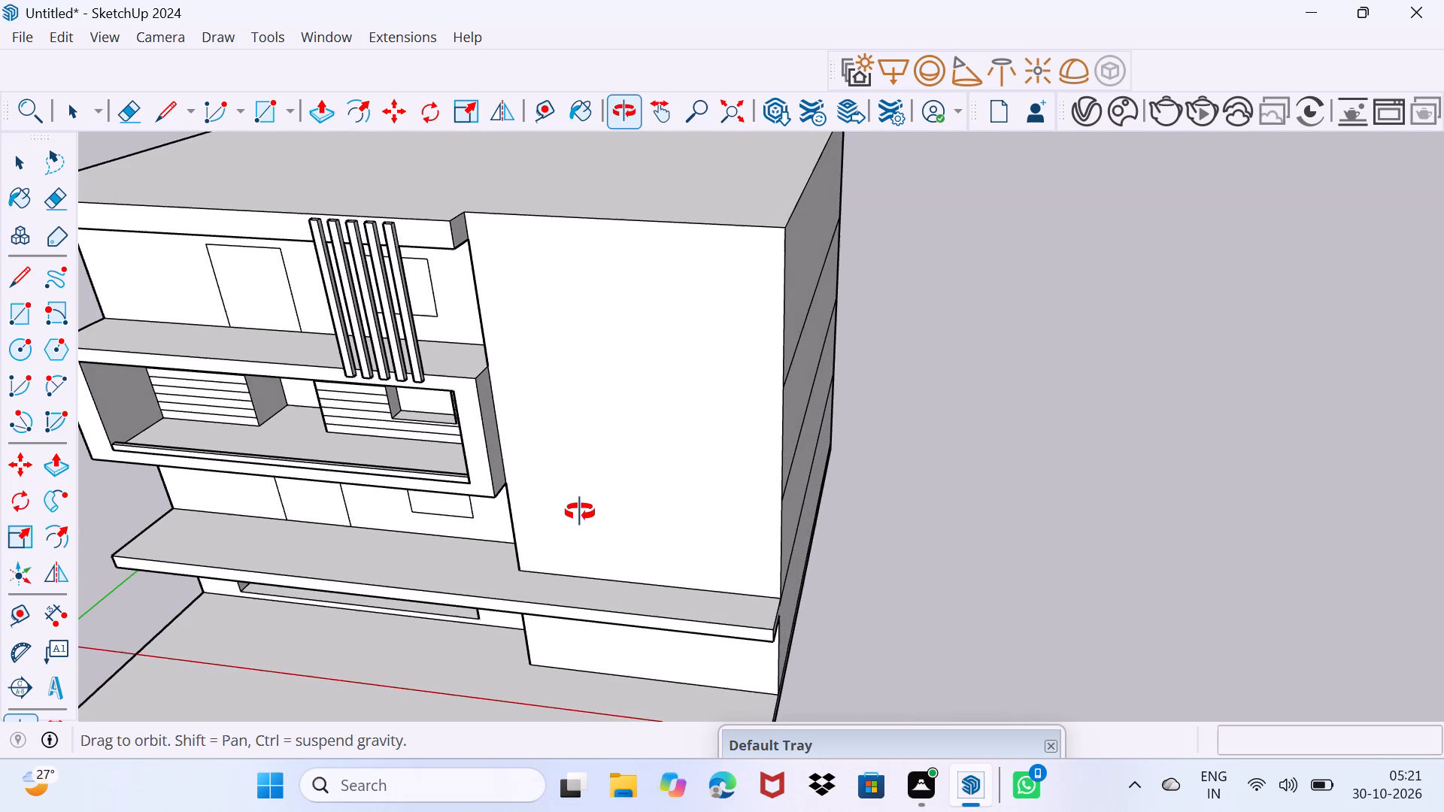
{"action": "middle_click_drag", "start_coordinate": [580, 512], "coordinate": [590, 548]}
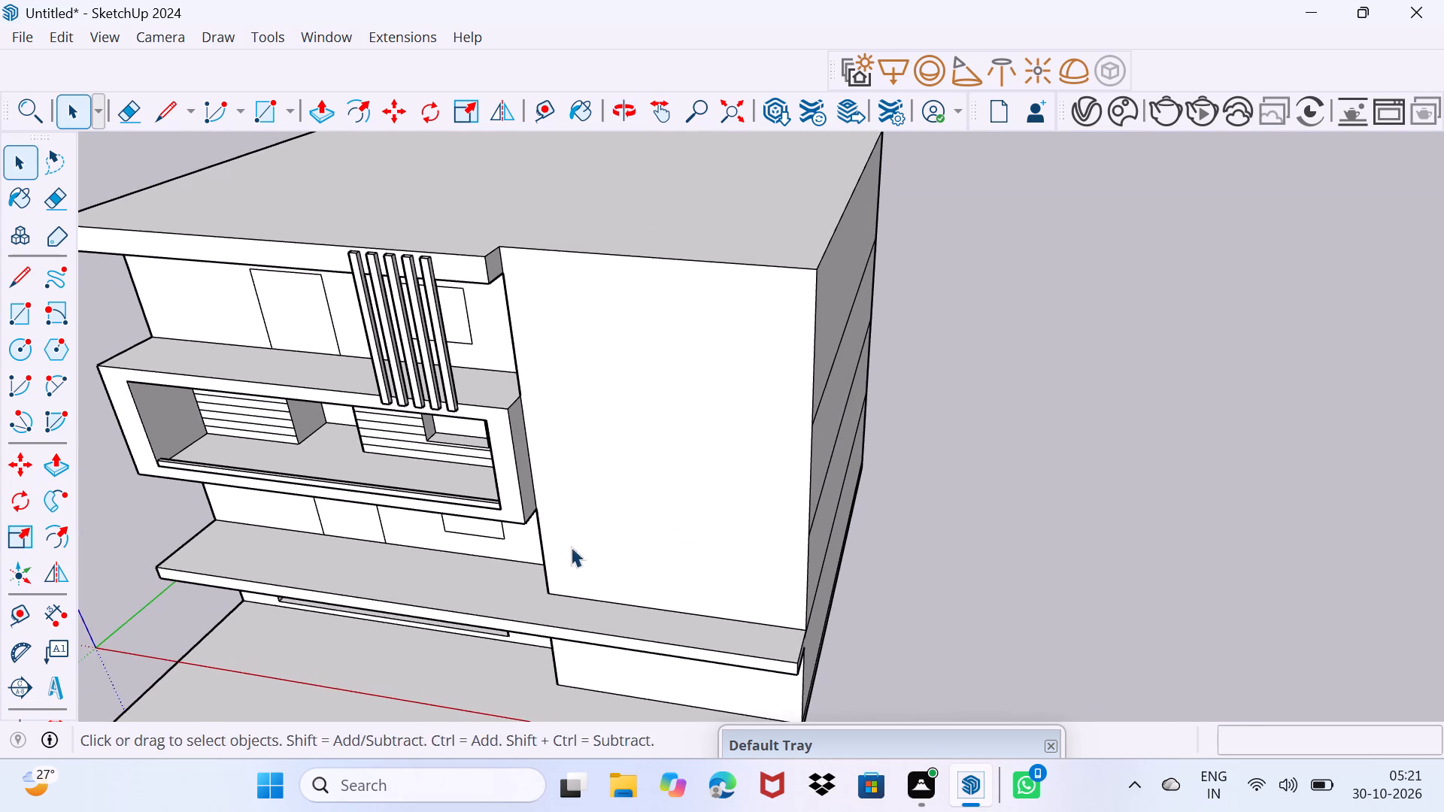
{"action": "middle_click_drag", "start_coordinate": [563, 552], "coordinate": [685, 395]}
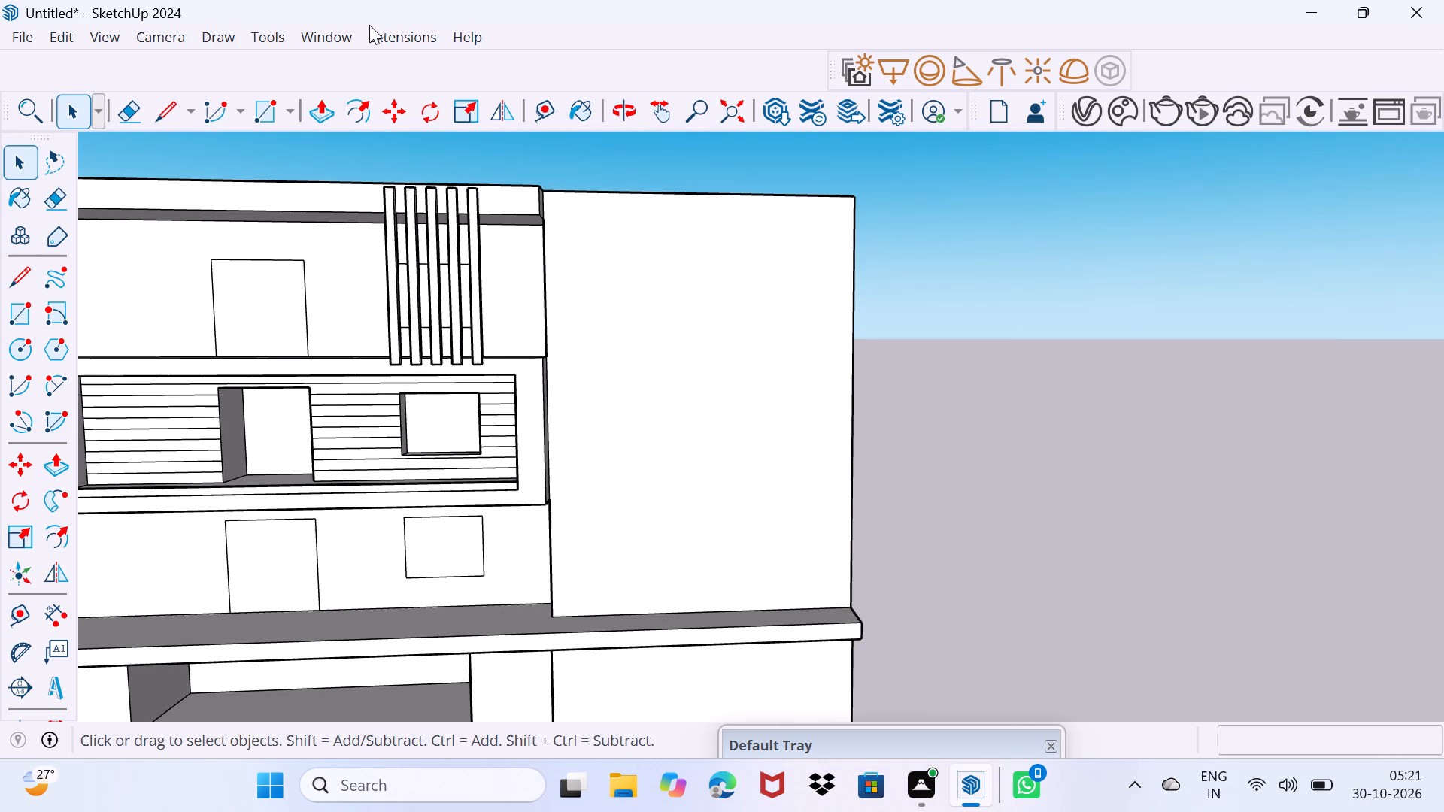
Open 3D Warehouse and search for "railing", refining the query to "railing glass".
{"action": "left_click", "coordinate": [326, 36]}
{"action": "left_click", "coordinate": [368, 211]}
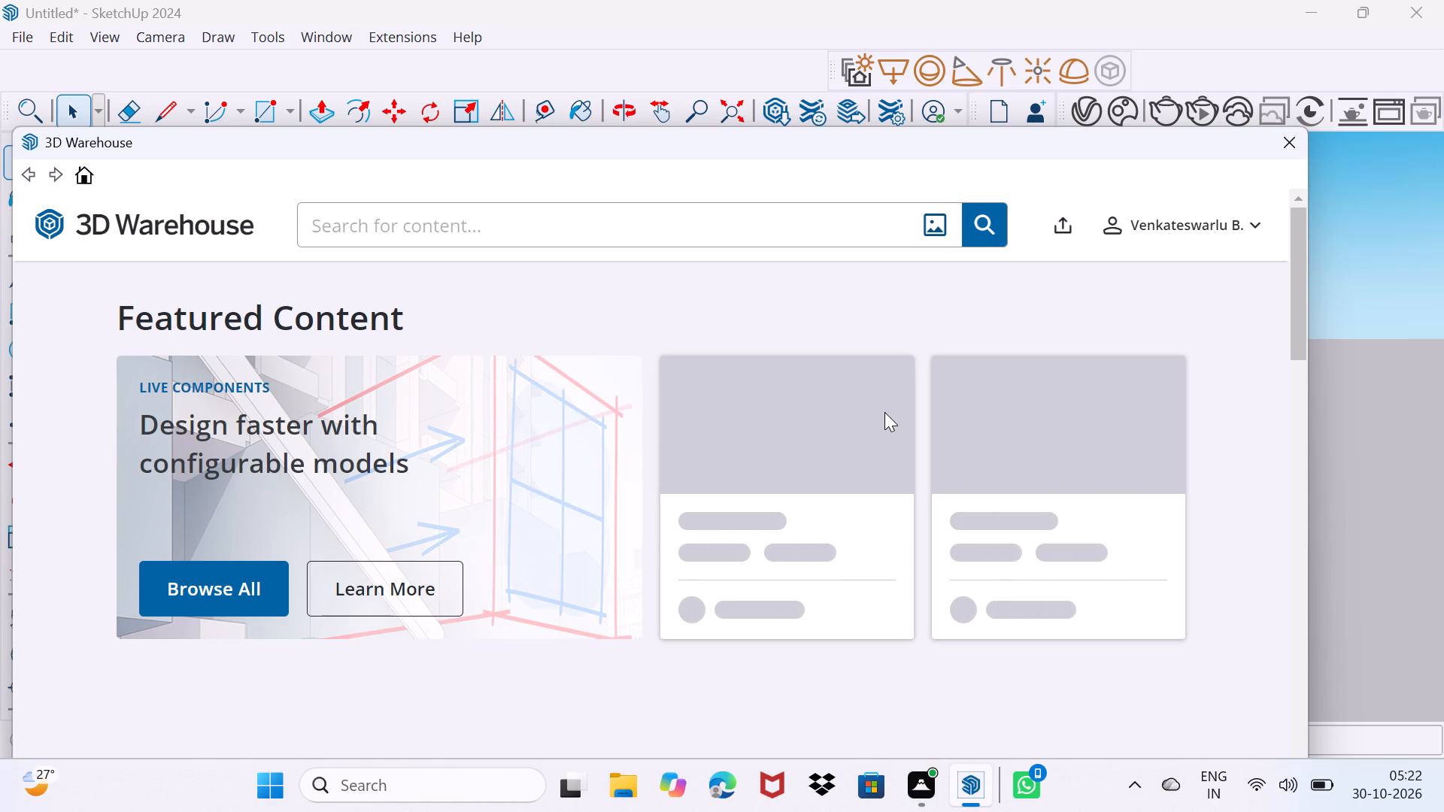
{"action": "left_click", "coordinate": [738, 238]}
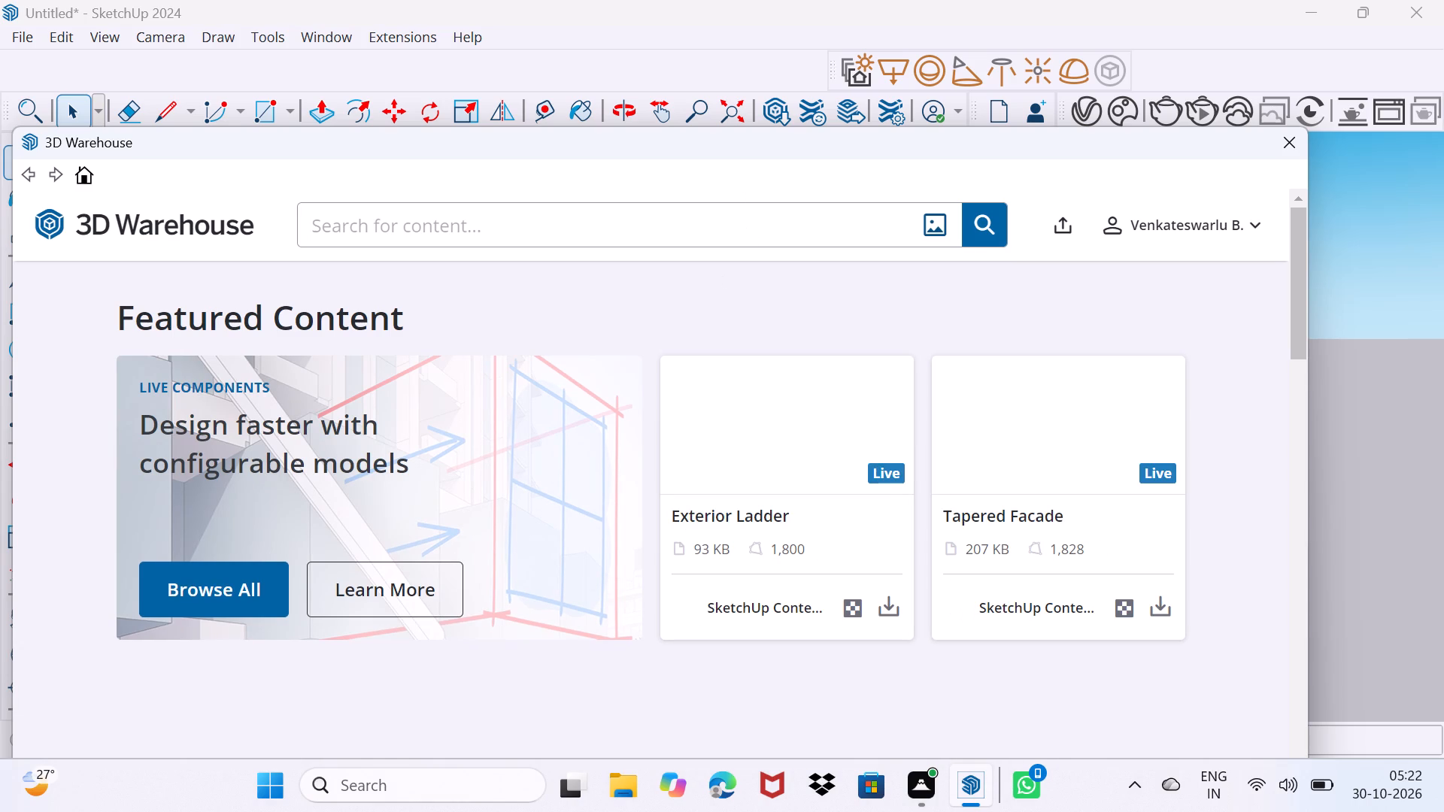
{"action": "type", "text": "raili"}
{"action": "type", "text": "ng"}
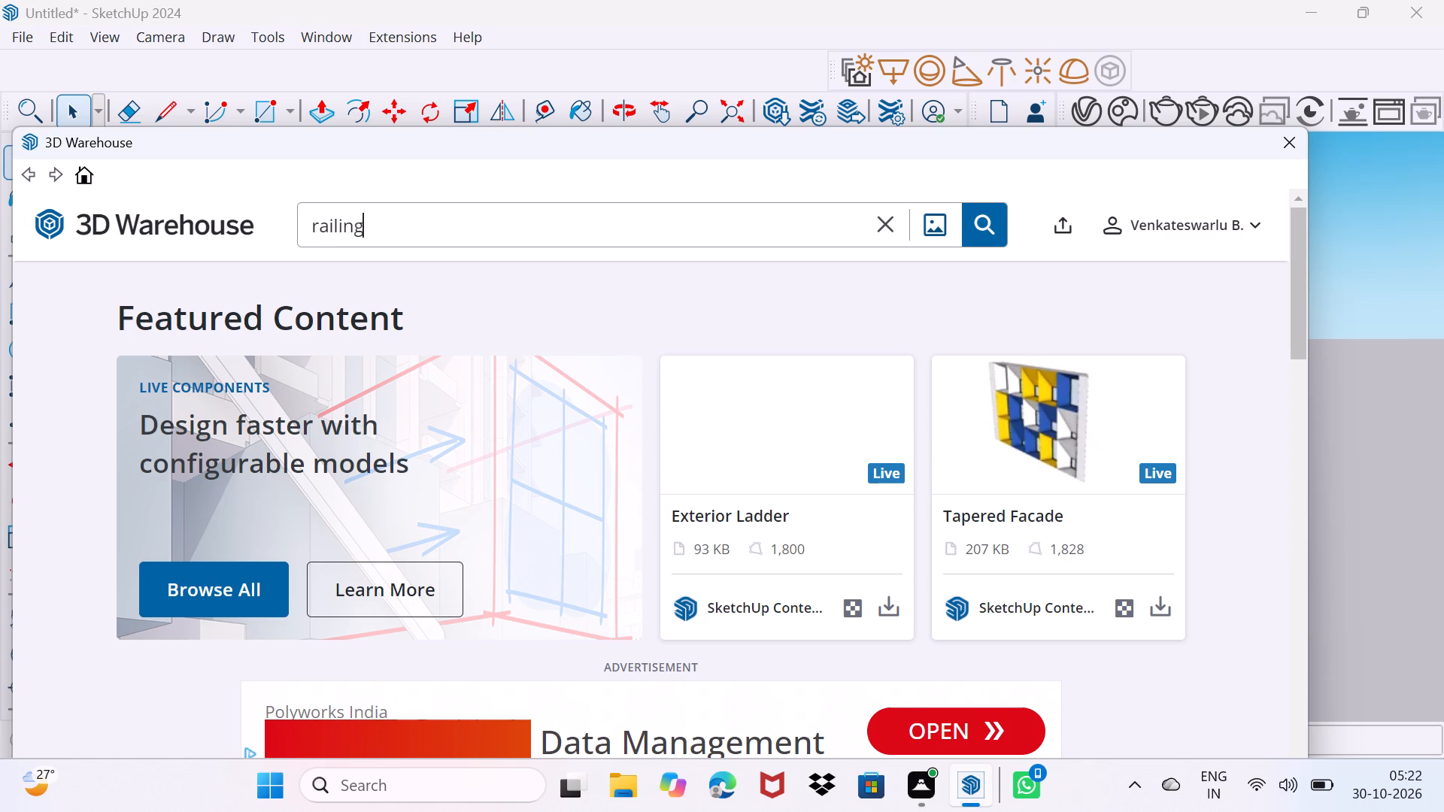
{"action": "key", "text": "Return"}
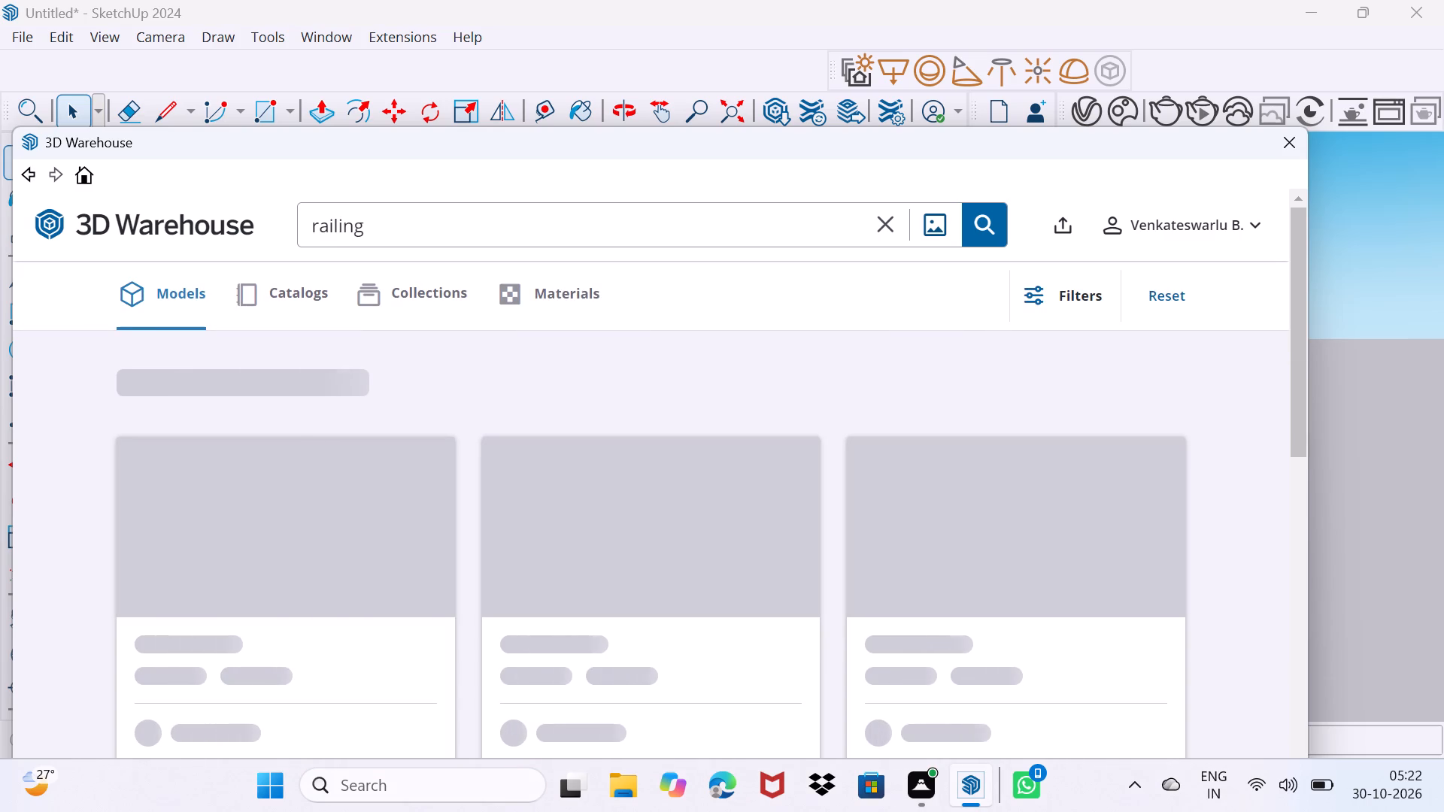
{"action": "left_click", "coordinate": [708, 211]}
{"action": "key", "text": "space"}
{"action": "type", "text": "glass"}
{"action": "key", "text": "Return"}
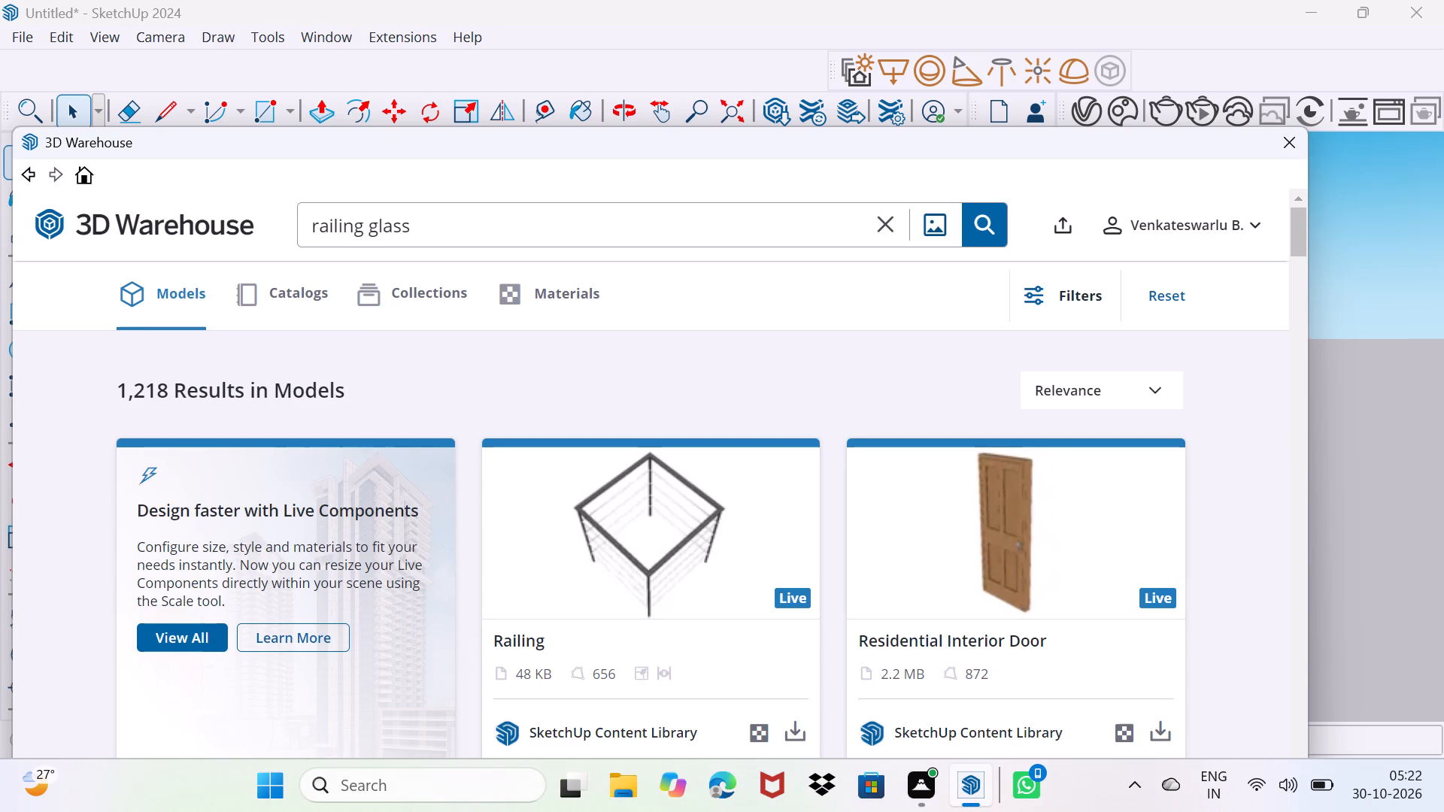
Browse the "railing glass" model results for a railing suited to the balconies.
{"action": "scroll", "coordinate": [745, 294], "scroll_direction": "down", "scroll_amount": 5}
{"action": "scroll", "coordinate": [772, 408], "scroll_direction": "down", "scroll_amount": 2}
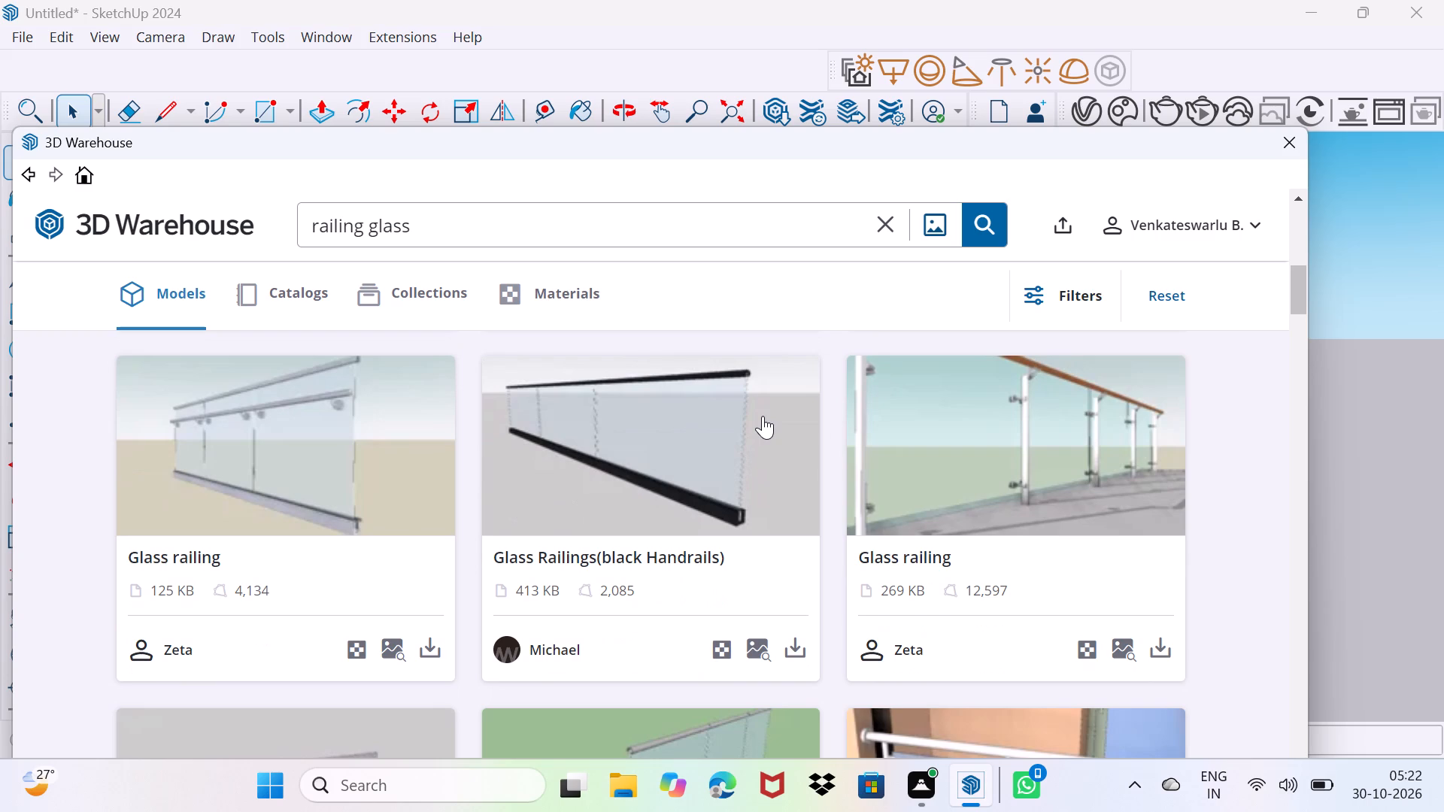
{"action": "scroll", "coordinate": [763, 416], "scroll_direction": "down", "scroll_amount": 2}
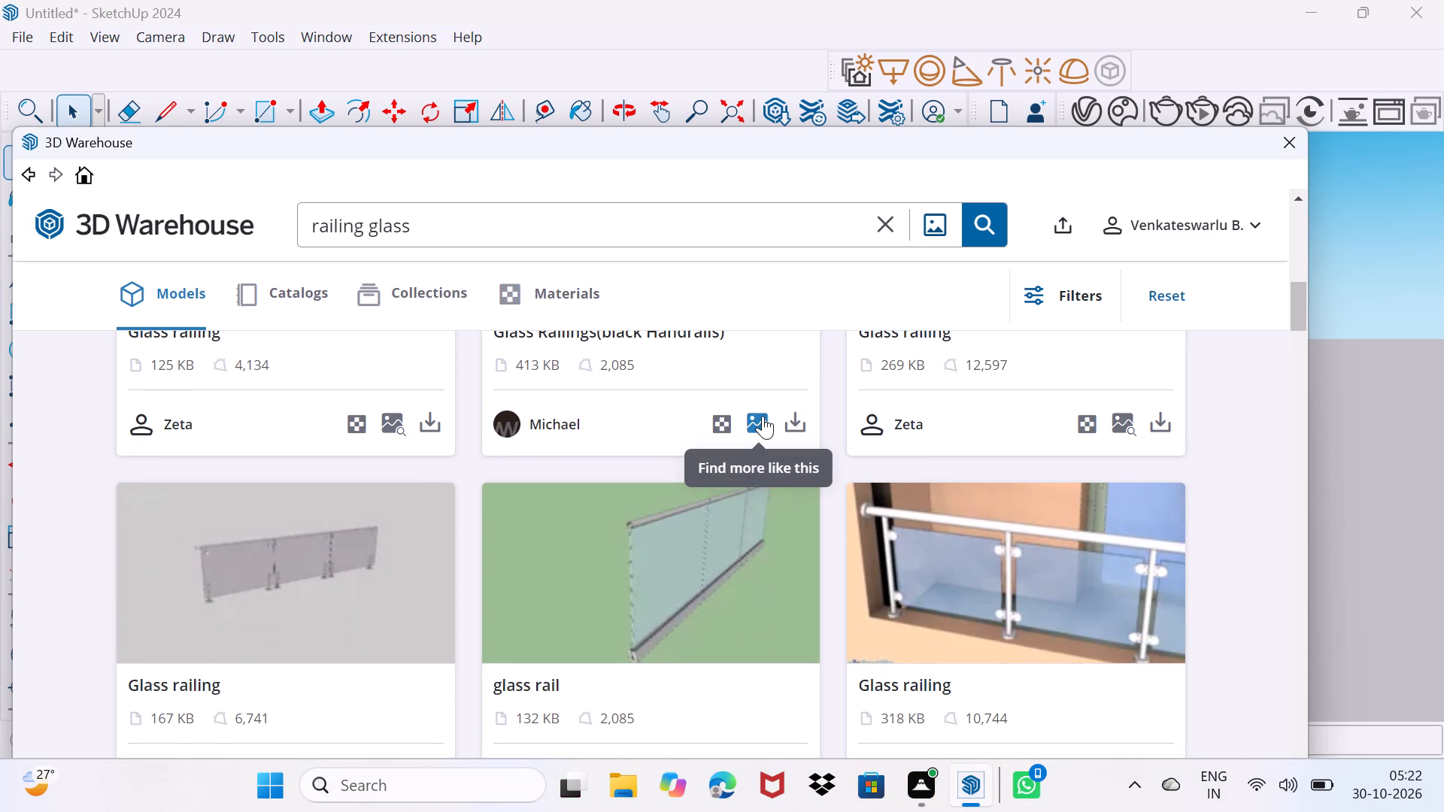
{"action": "scroll", "coordinate": [763, 416], "scroll_direction": "down", "scroll_amount": 4}
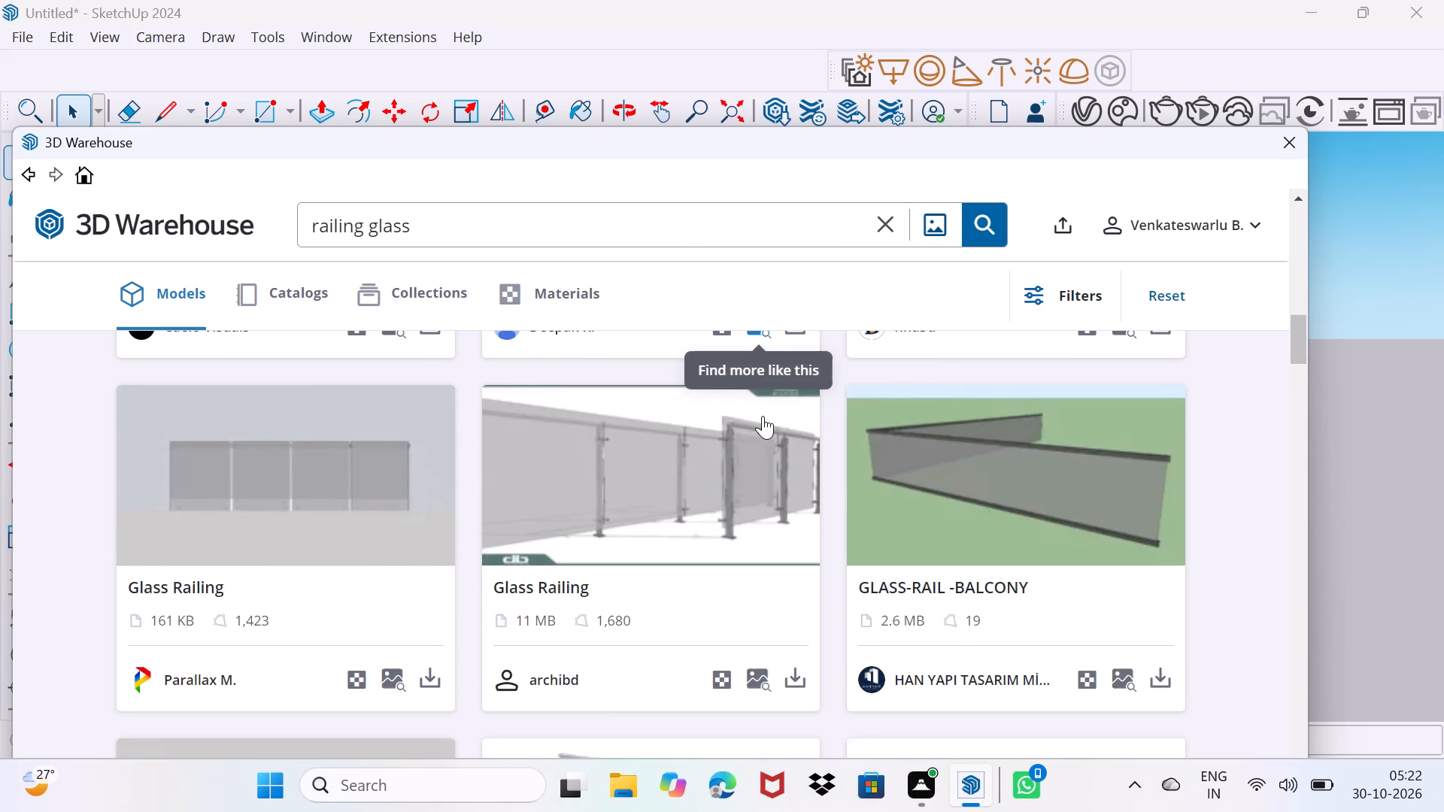
{"action": "scroll", "coordinate": [763, 416], "scroll_direction": "up", "scroll_amount": 1}
{"action": "scroll", "coordinate": [763, 416], "scroll_direction": "down", "scroll_amount": 1}
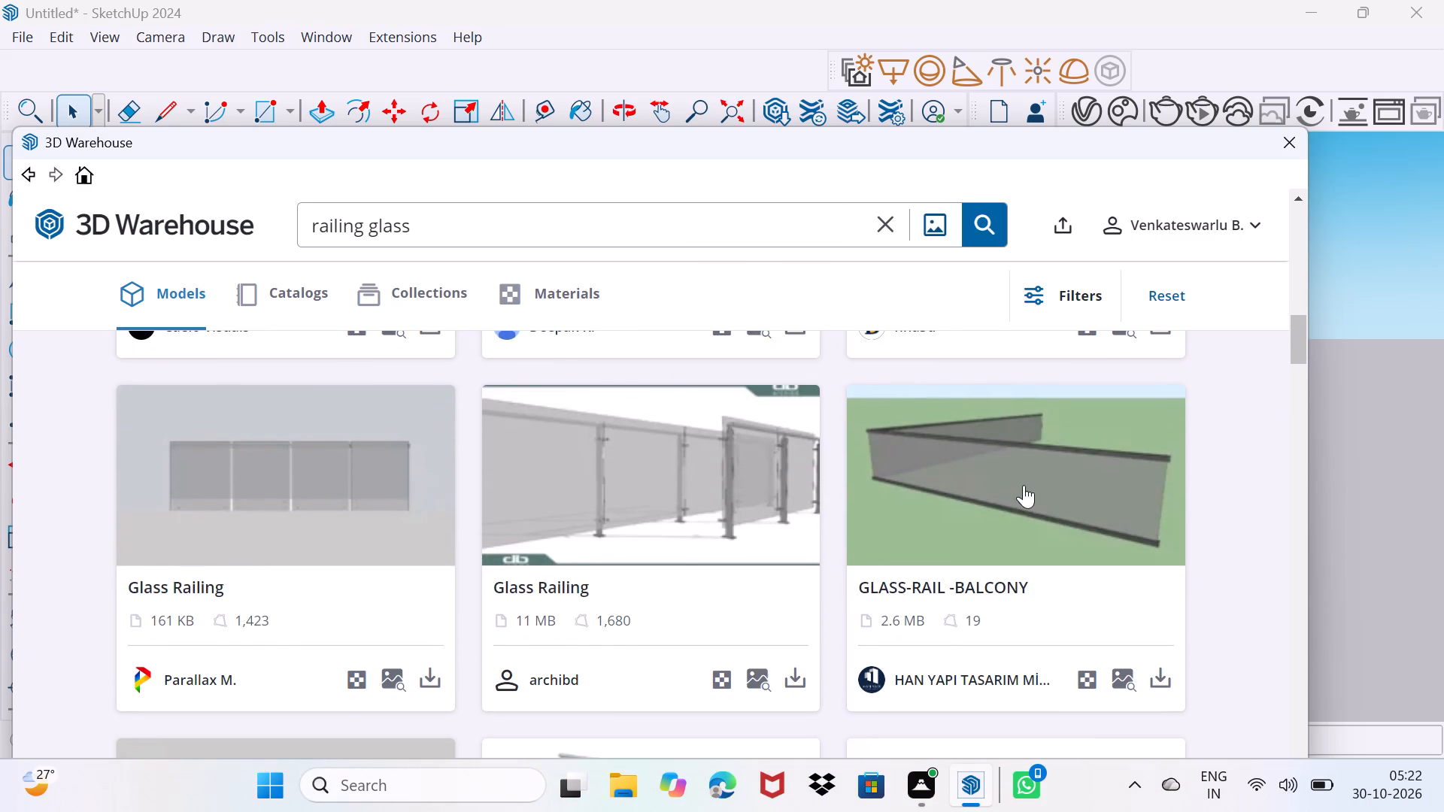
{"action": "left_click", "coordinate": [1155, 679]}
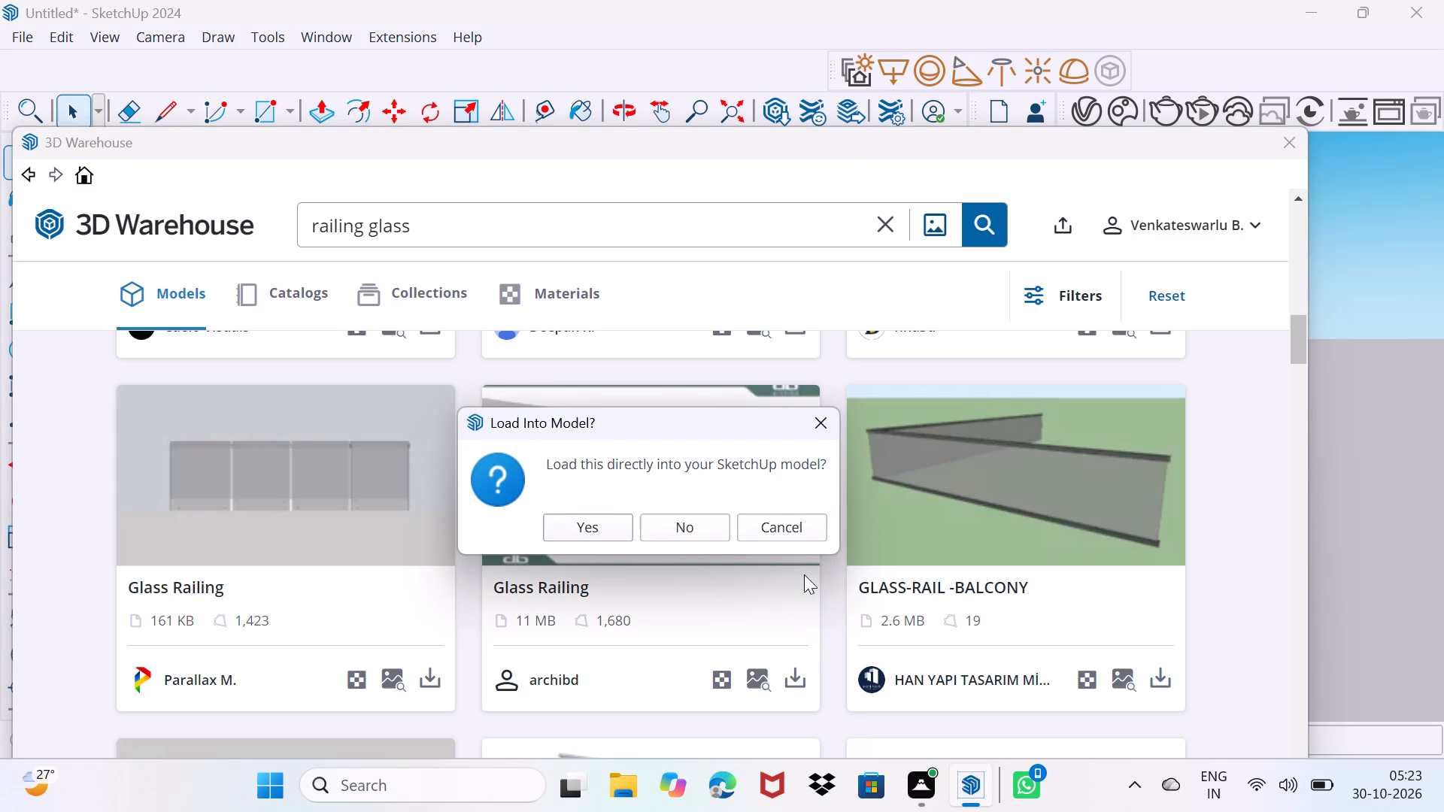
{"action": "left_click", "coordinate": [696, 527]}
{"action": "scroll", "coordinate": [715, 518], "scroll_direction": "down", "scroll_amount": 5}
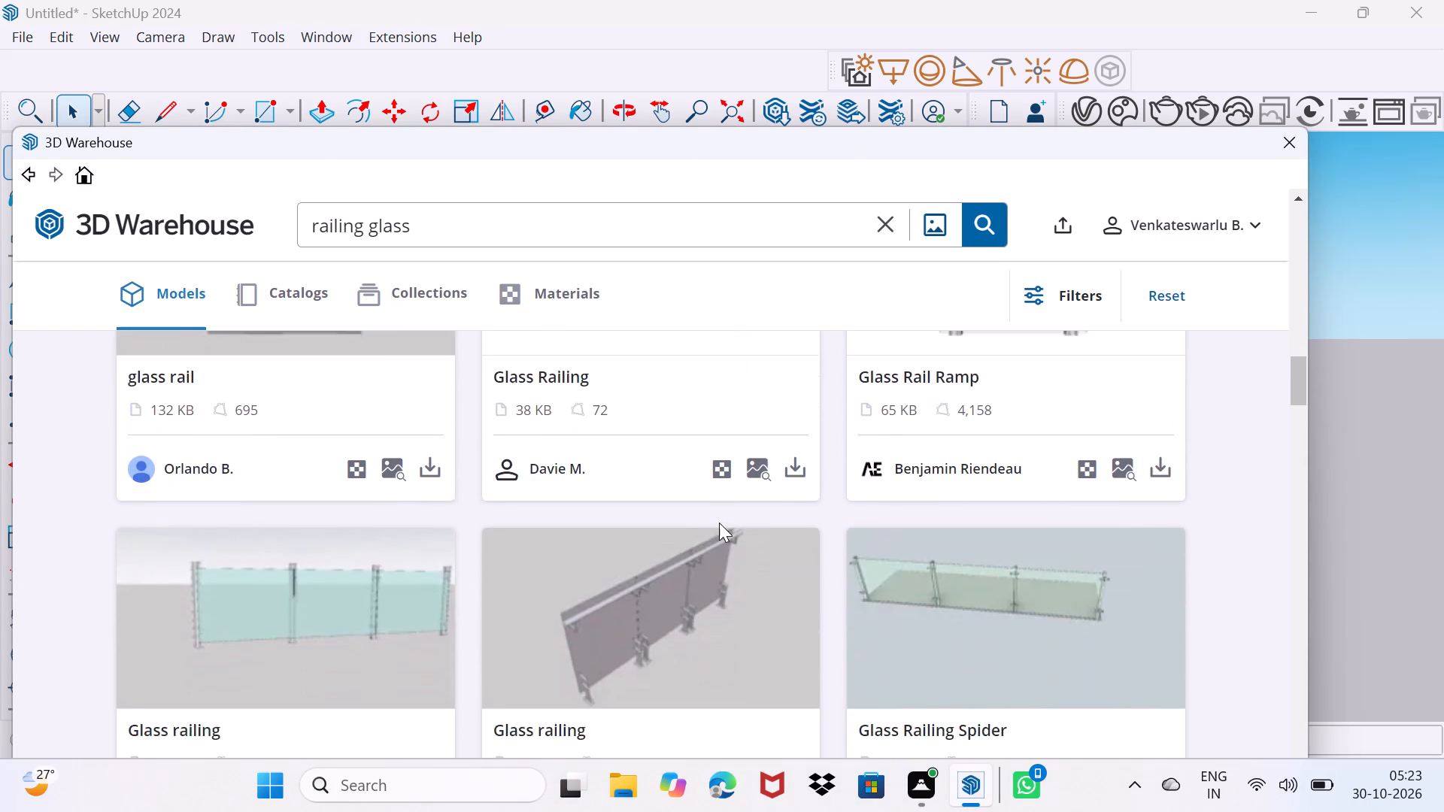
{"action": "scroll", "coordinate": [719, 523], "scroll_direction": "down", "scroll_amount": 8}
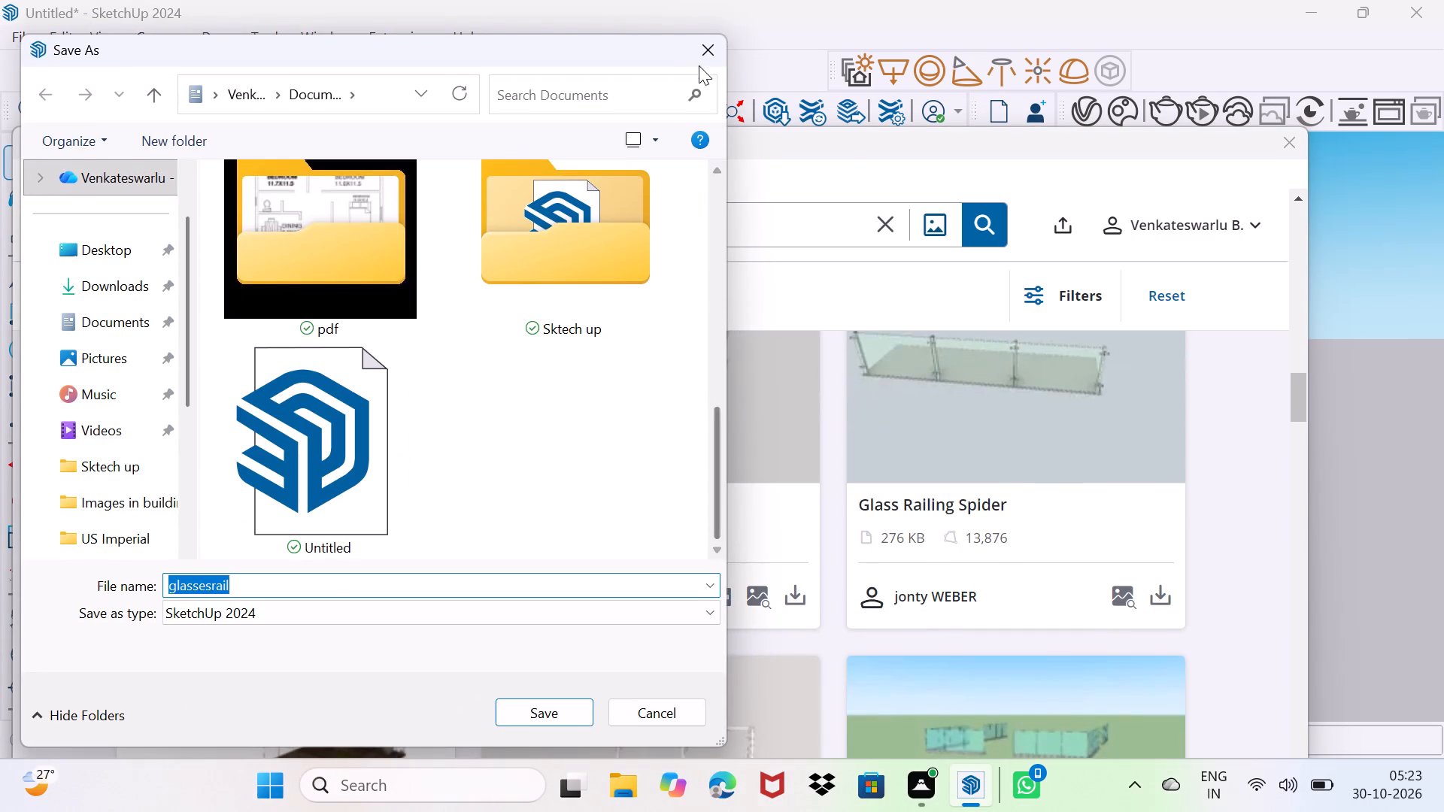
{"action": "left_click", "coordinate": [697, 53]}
Load the 167 KB Glass Railing with black handrail and posts into the model and place it beside the plain side block.
{"action": "scroll", "coordinate": [490, 468], "scroll_direction": "up", "scroll_amount": 8}
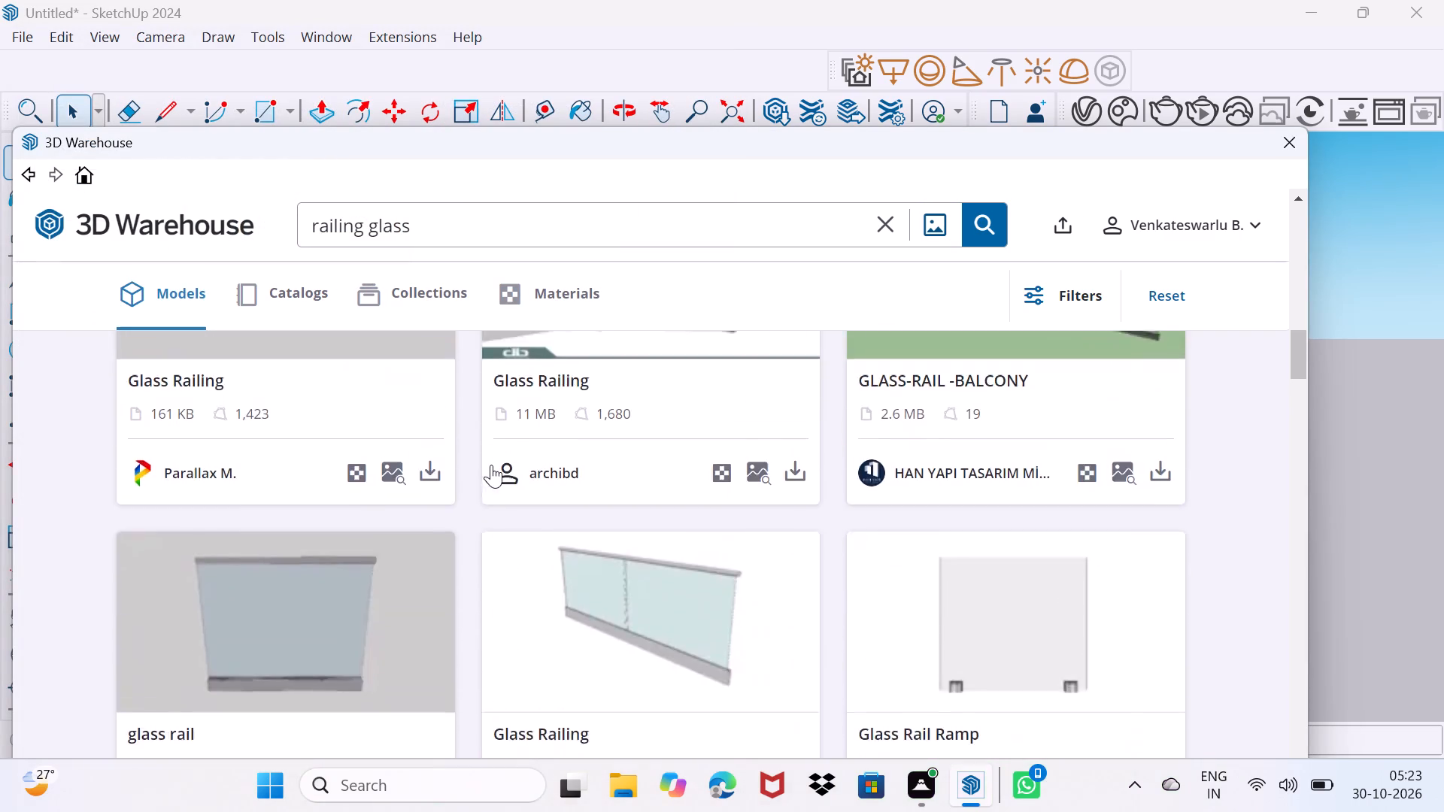
{"action": "scroll", "coordinate": [491, 465], "scroll_direction": "up", "scroll_amount": 12}
{"action": "scroll", "coordinate": [491, 463], "scroll_direction": "down", "scroll_amount": 4}
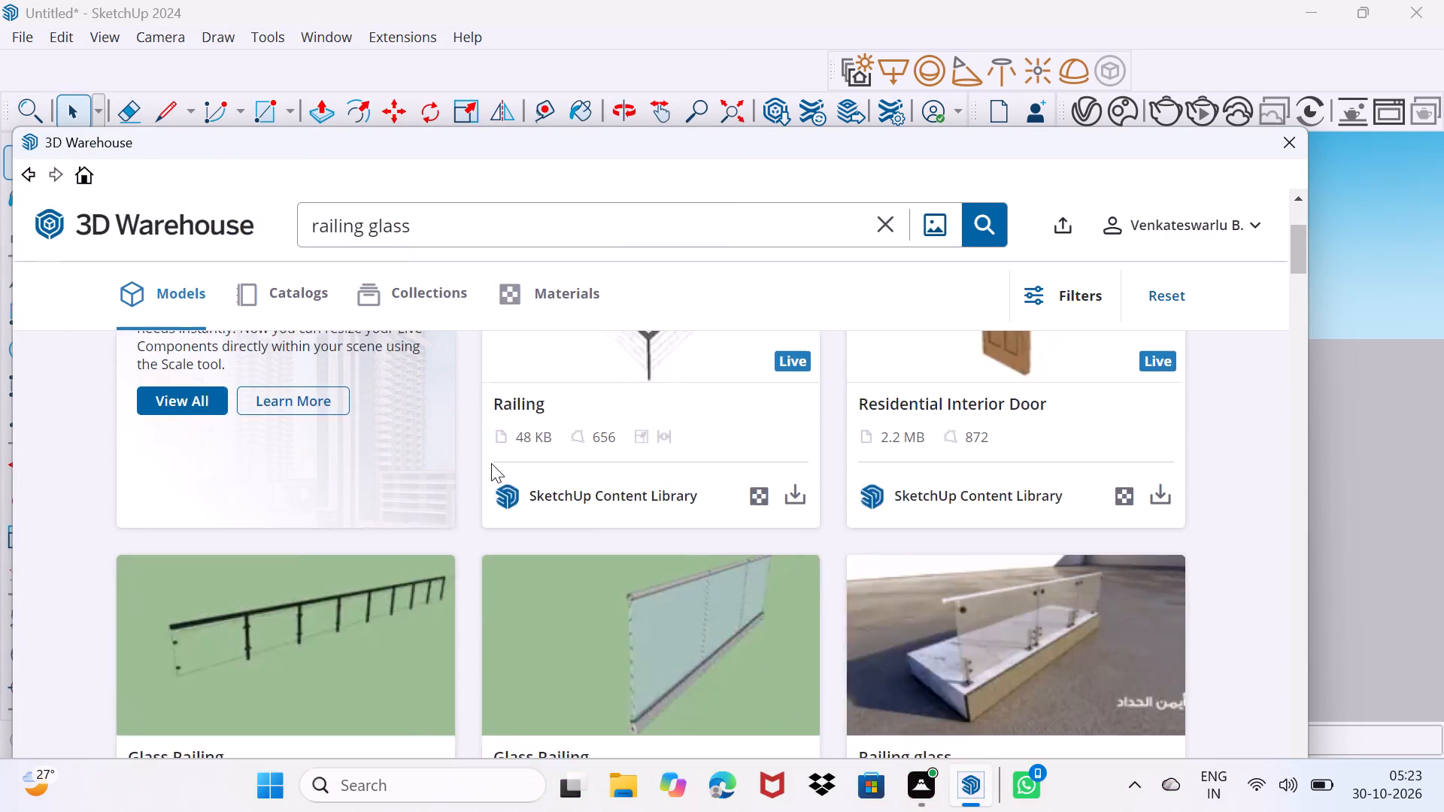
{"action": "scroll", "coordinate": [491, 463], "scroll_direction": "down", "scroll_amount": 2}
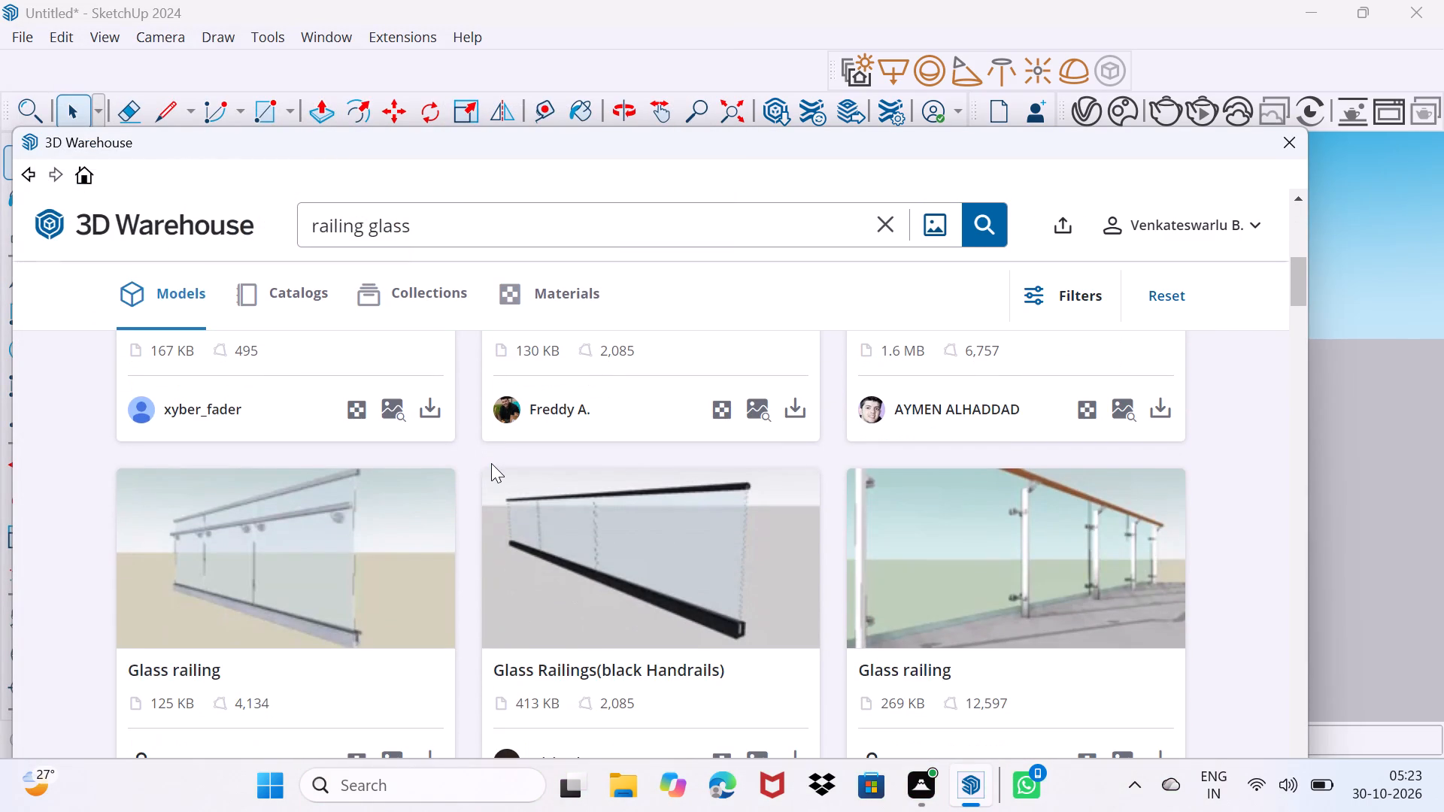
{"action": "scroll", "coordinate": [491, 463], "scroll_direction": "down", "scroll_amount": 1}
{"action": "scroll", "coordinate": [491, 463], "scroll_direction": "up", "scroll_amount": 5}
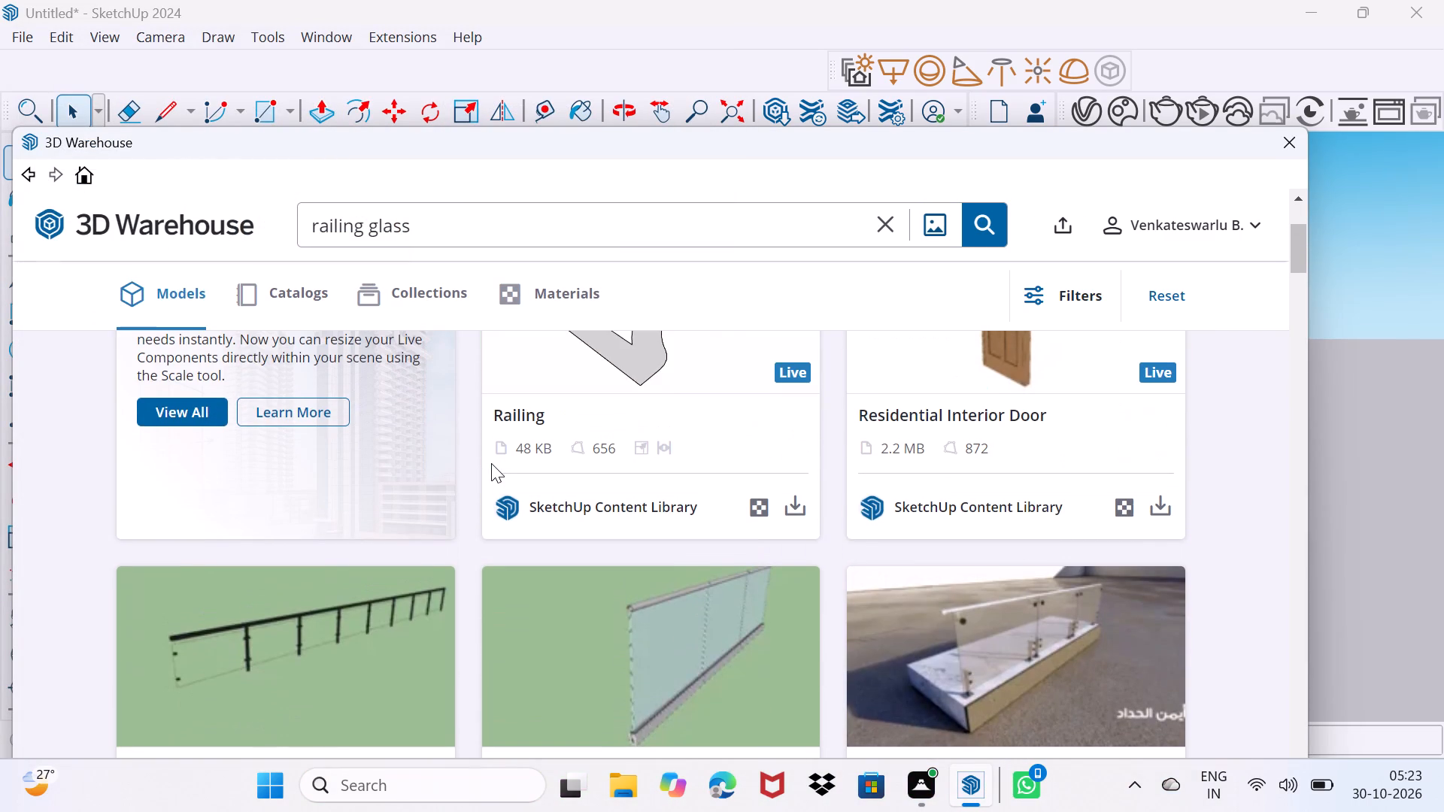
{"action": "scroll", "coordinate": [491, 463], "scroll_direction": "down", "scroll_amount": 4}
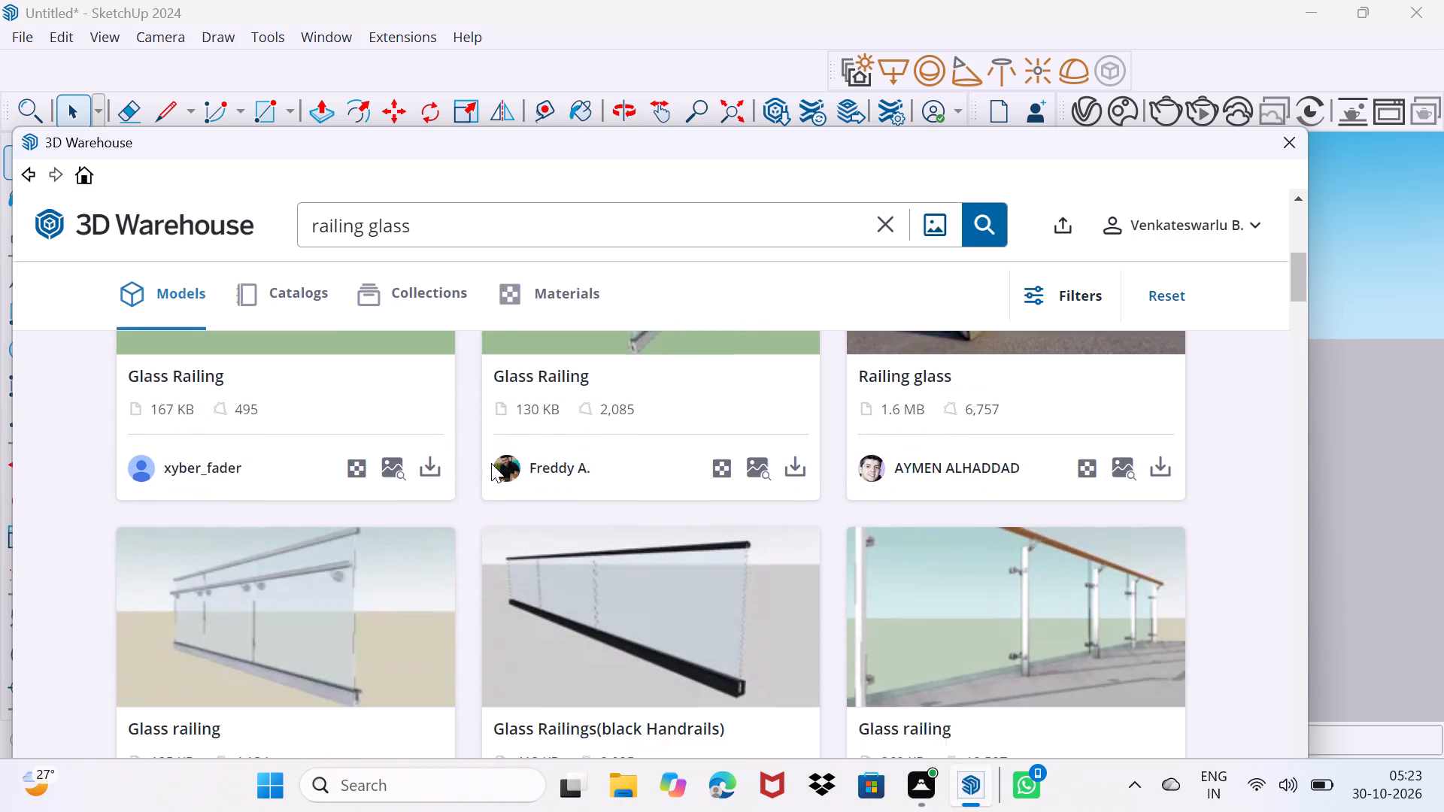
{"action": "scroll", "coordinate": [790, 567], "scroll_direction": "down", "scroll_amount": 2}
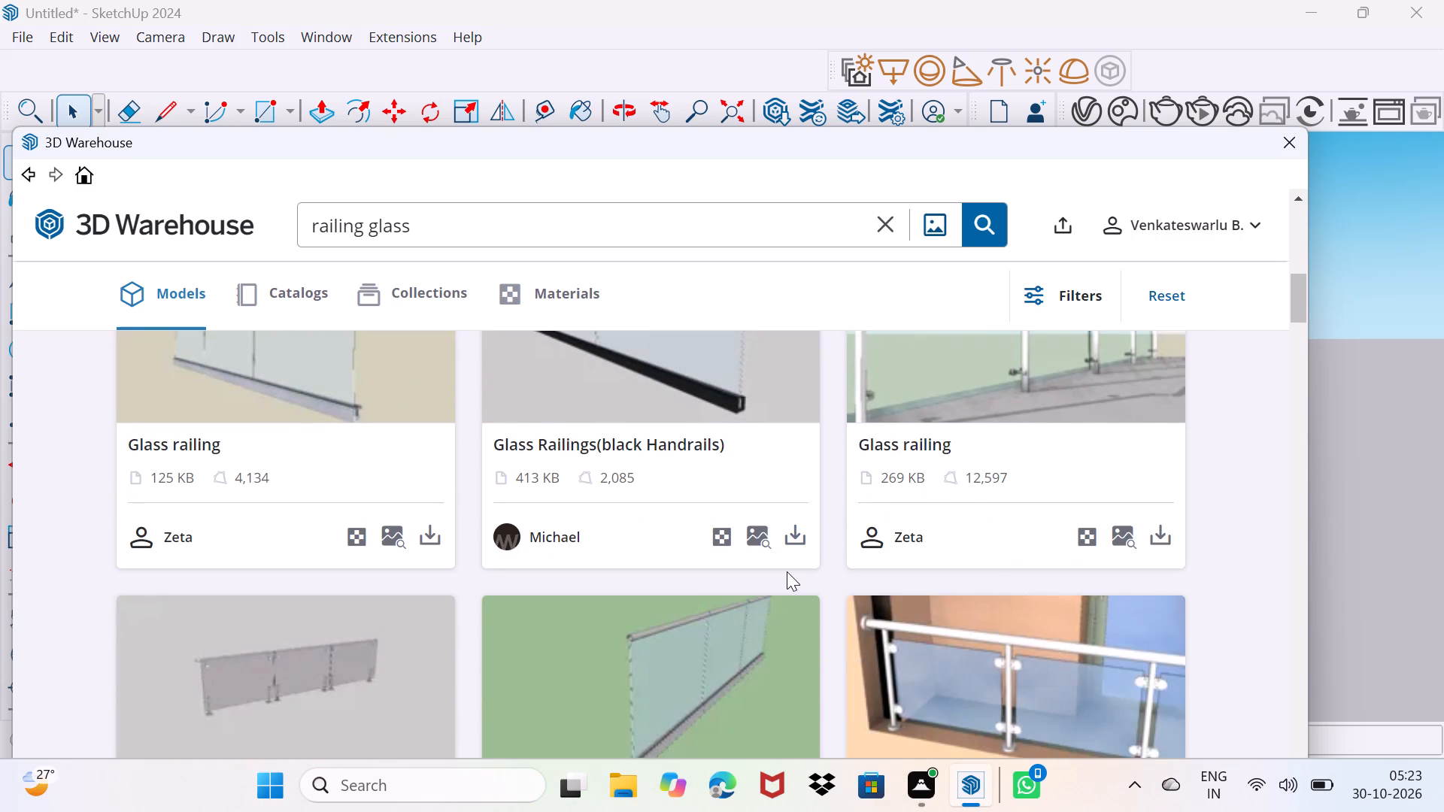
{"action": "scroll", "coordinate": [590, 505], "scroll_direction": "up", "scroll_amount": 2}
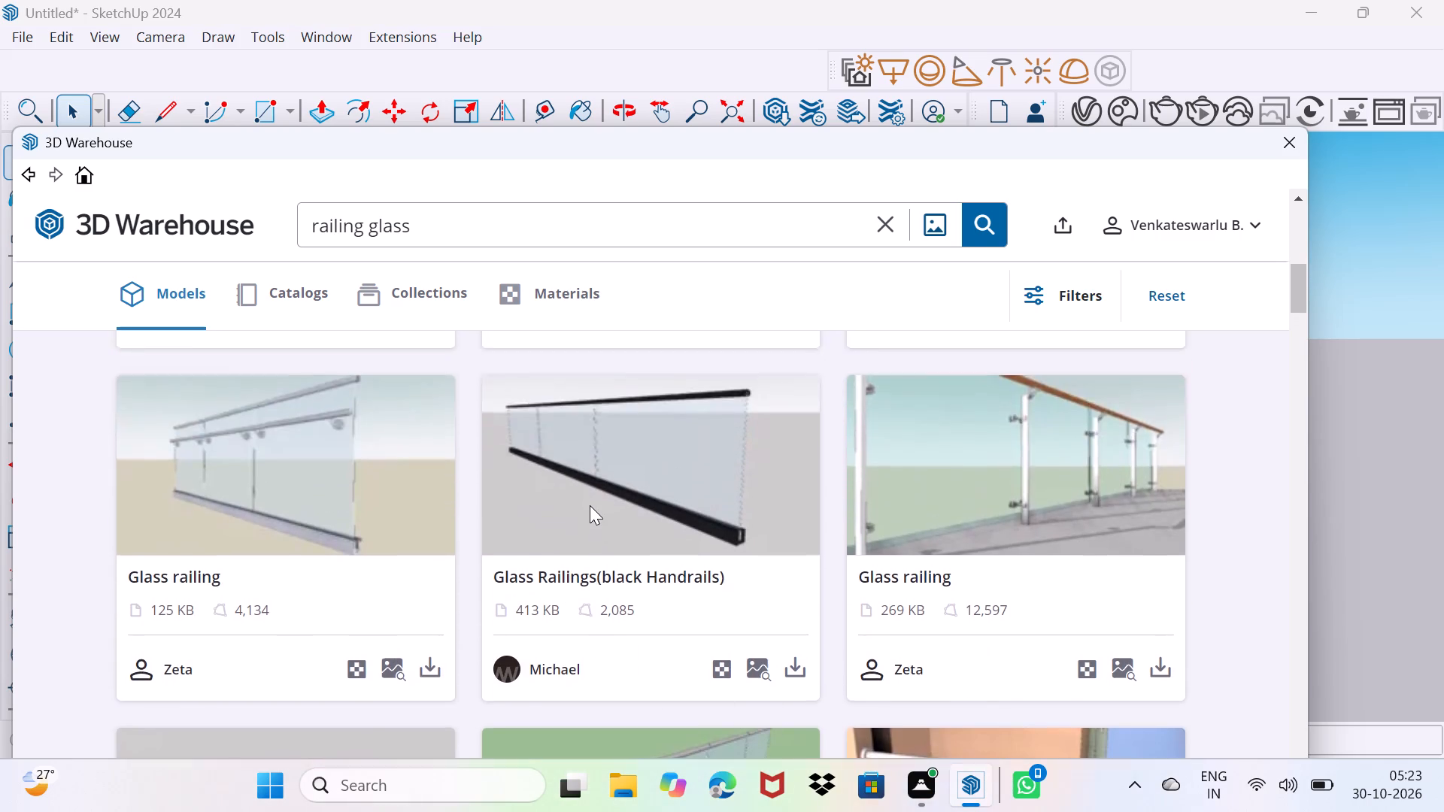
{"action": "scroll", "coordinate": [590, 505], "scroll_direction": "up", "scroll_amount": 2}
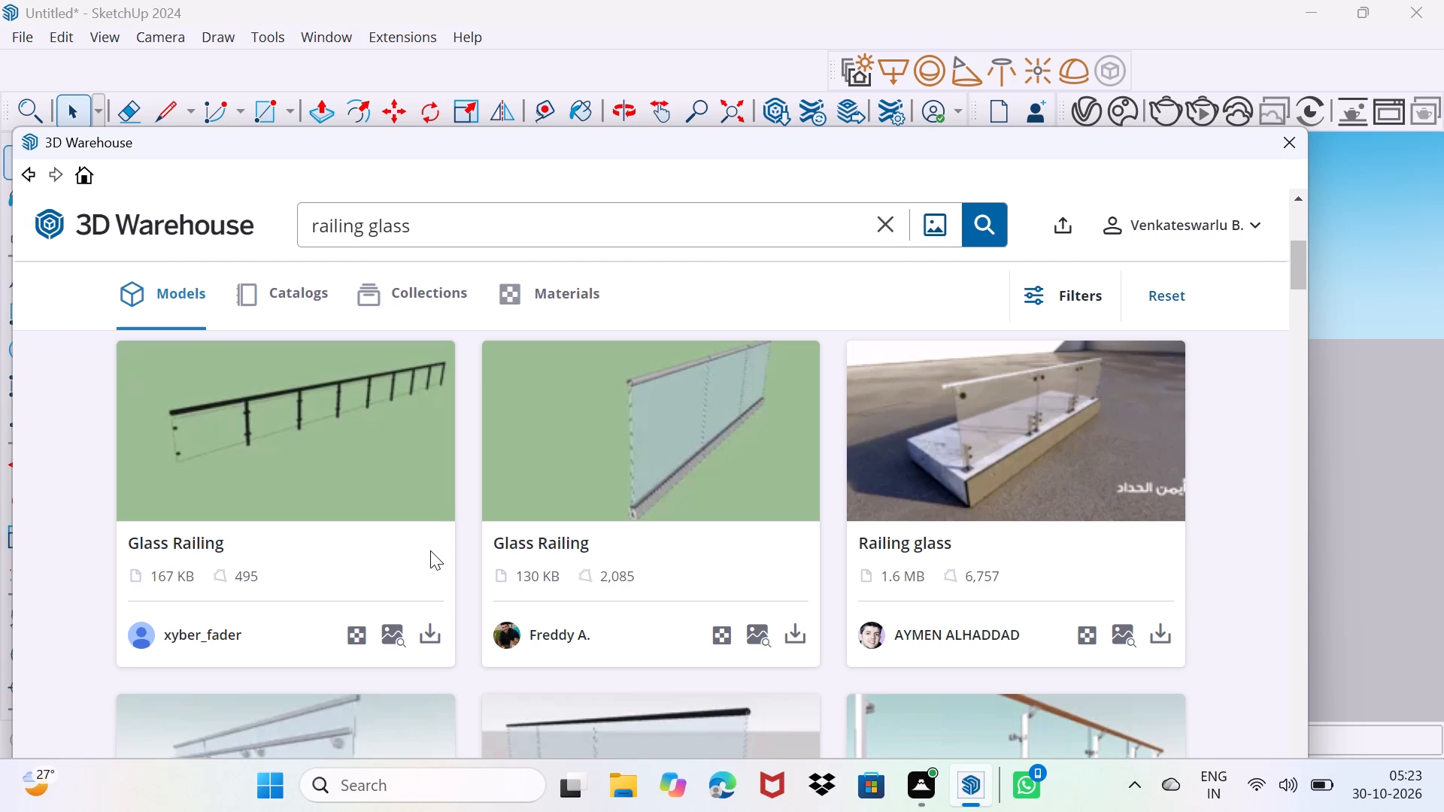
{"action": "left_click", "coordinate": [443, 634]}
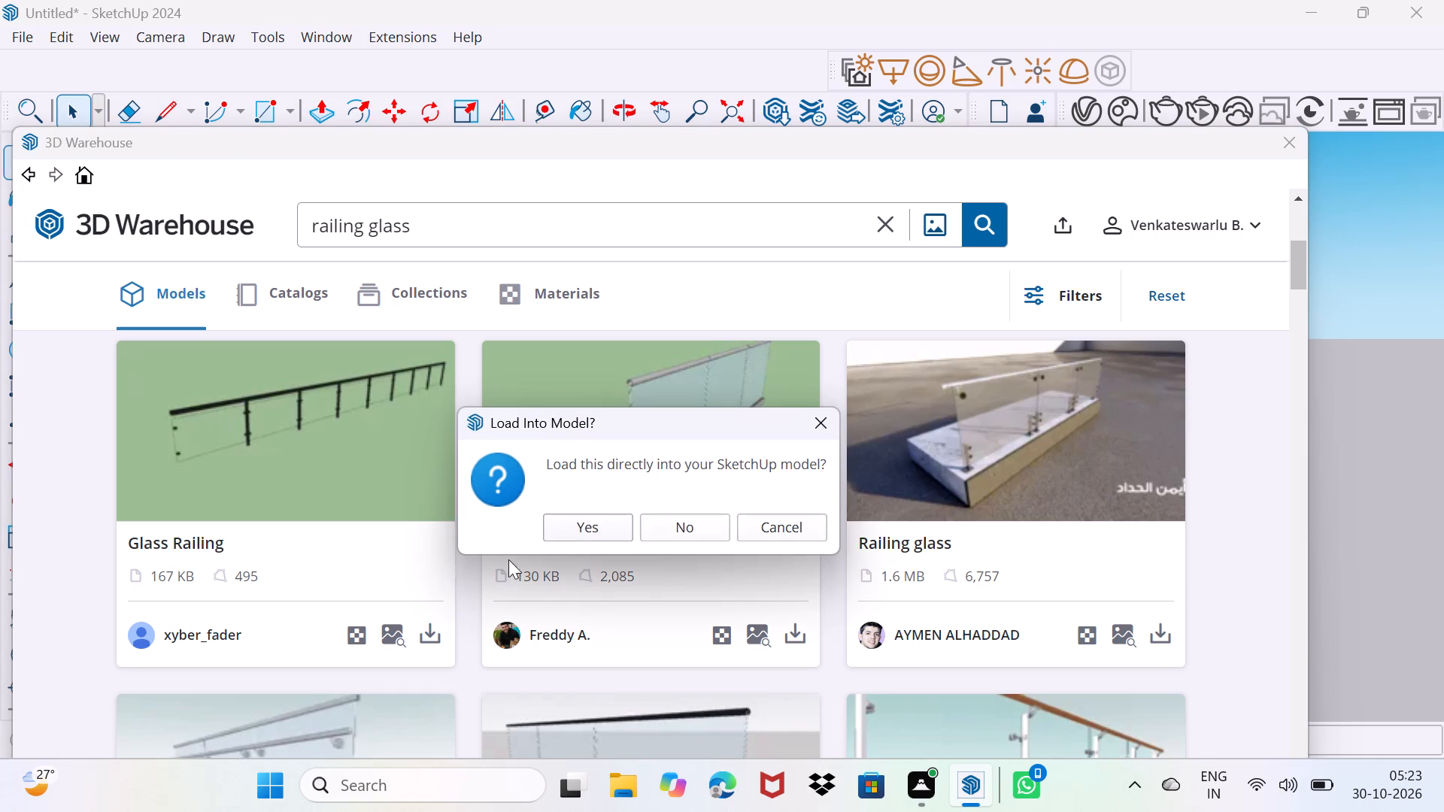
{"action": "left_click", "coordinate": [575, 526]}
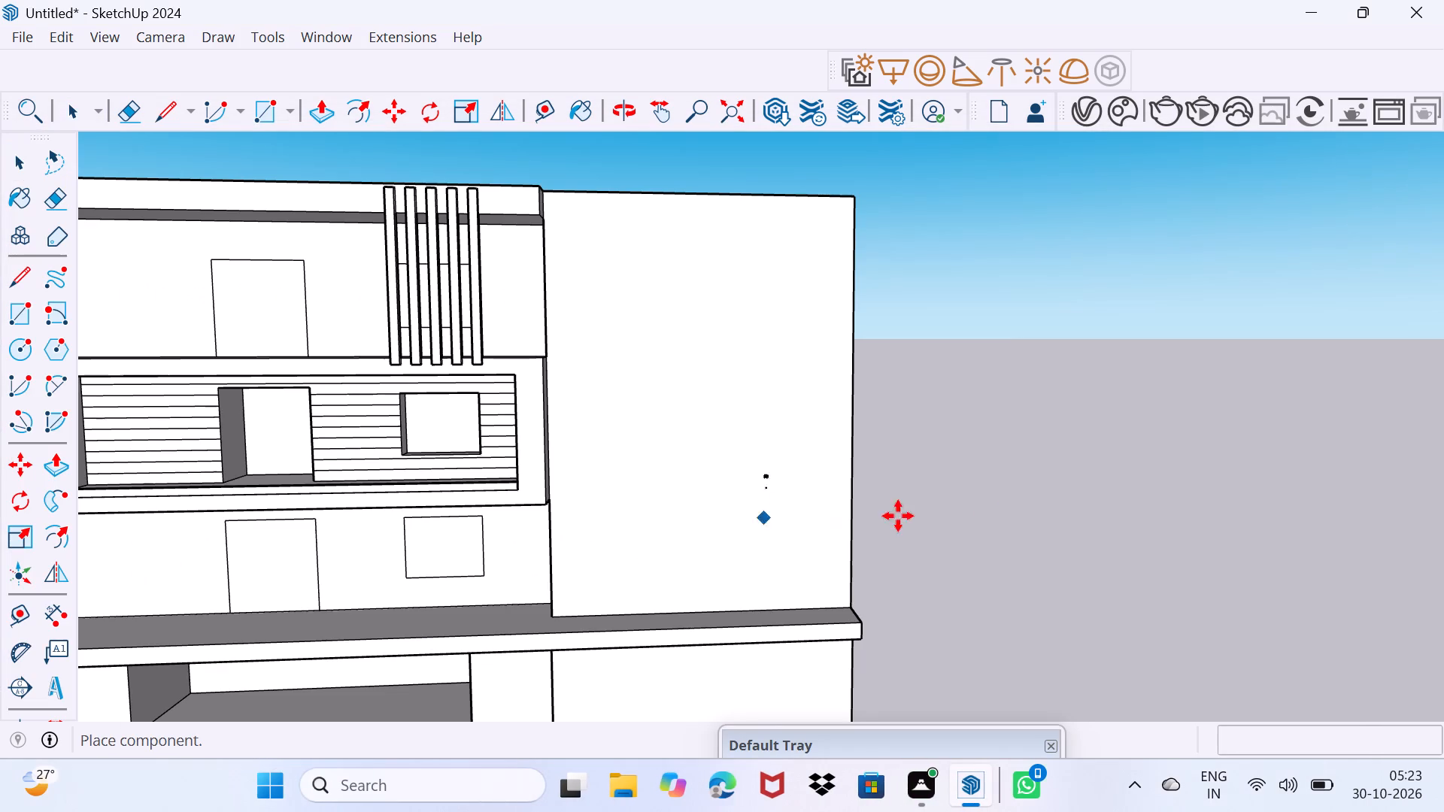
{"action": "left_click", "coordinate": [1097, 537]}
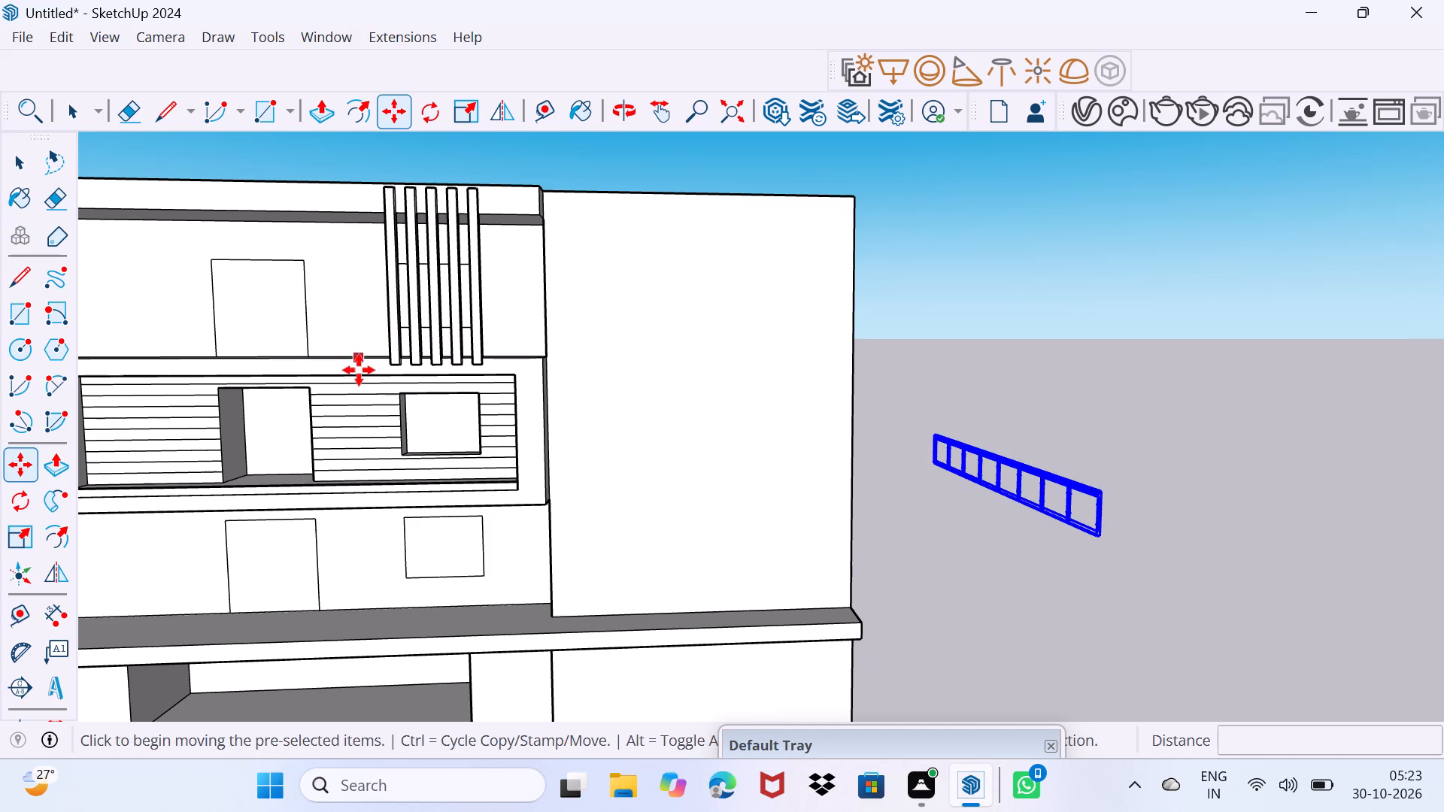
Reopen 3D Warehouse on the railing results and clear the "railing glass" search text.
{"action": "left_click", "coordinate": [317, 43]}
{"action": "left_click", "coordinate": [352, 211]}
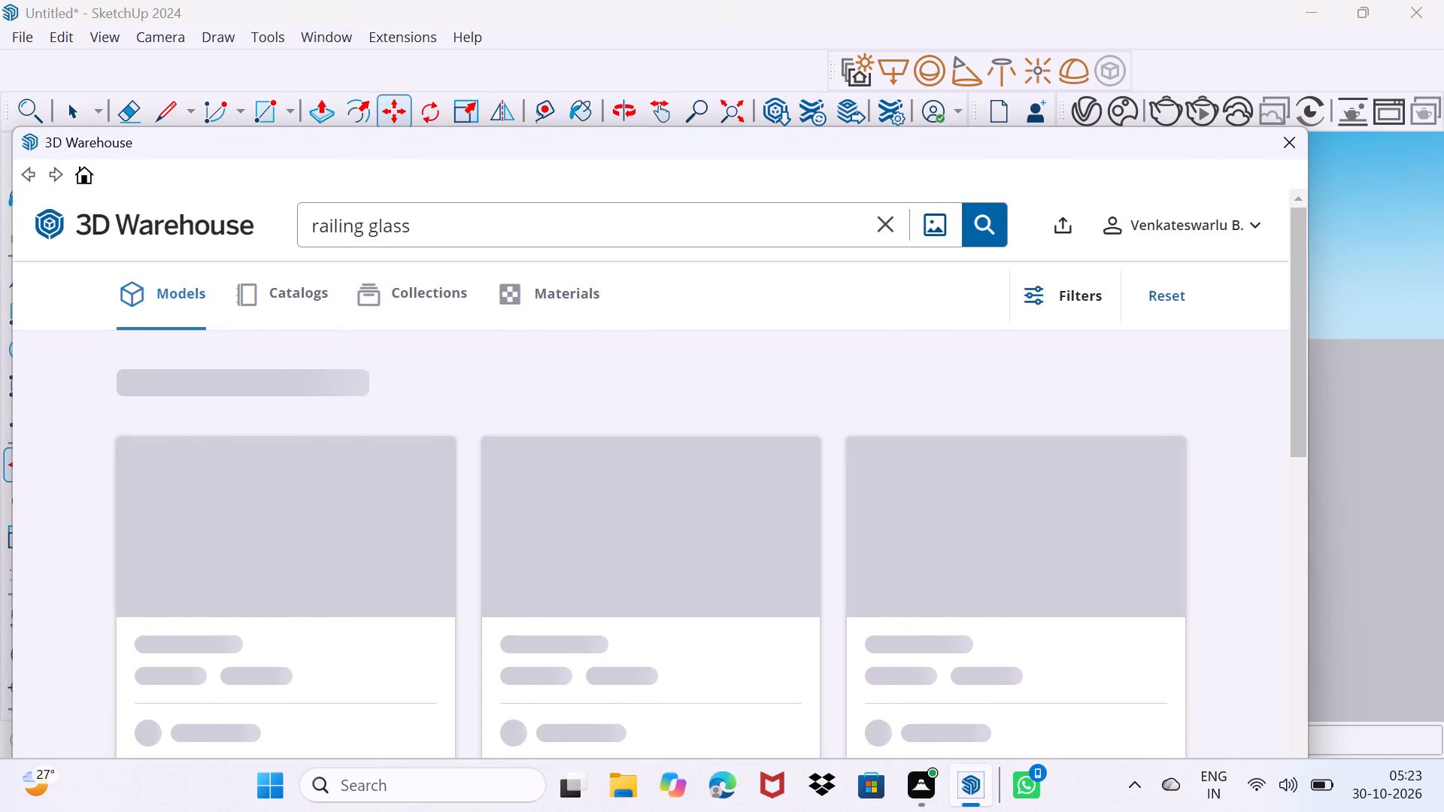
{"action": "left_click", "coordinate": [450, 229]}
{"action": "key", "text": "BackSpace"}
{"action": "key", "text": "BackSpace"}
{"action": "key", "text": "BackSpace"}
{"action": "key", "text": "BackSpace"}
{"action": "key", "text": "BackSpace"}
{"action": "key", "text": "BackSpace"}
{"action": "key", "text": "BackSpace"}
{"action": "key", "text": "BackSpace"}
{"action": "key", "text": "BackSpace"}
{"action": "key", "text": "BackSpace"}
{"action": "key", "text": "BackSpace"}
{"action": "key", "text": "BackSpace"}
{"action": "key", "text": "BackSpace"}
{"action": "key", "text": "BackSpace"}
{"action": "key", "text": "BackSpace"}
{"action": "key", "text": "BackSpace"}
{"action": "key", "text": "BackSpace"}
{"action": "key", "text": "BackSpace"}
{"action": "key", "text": "BackSpace"}
{"action": "key", "text": "BackSpace"}
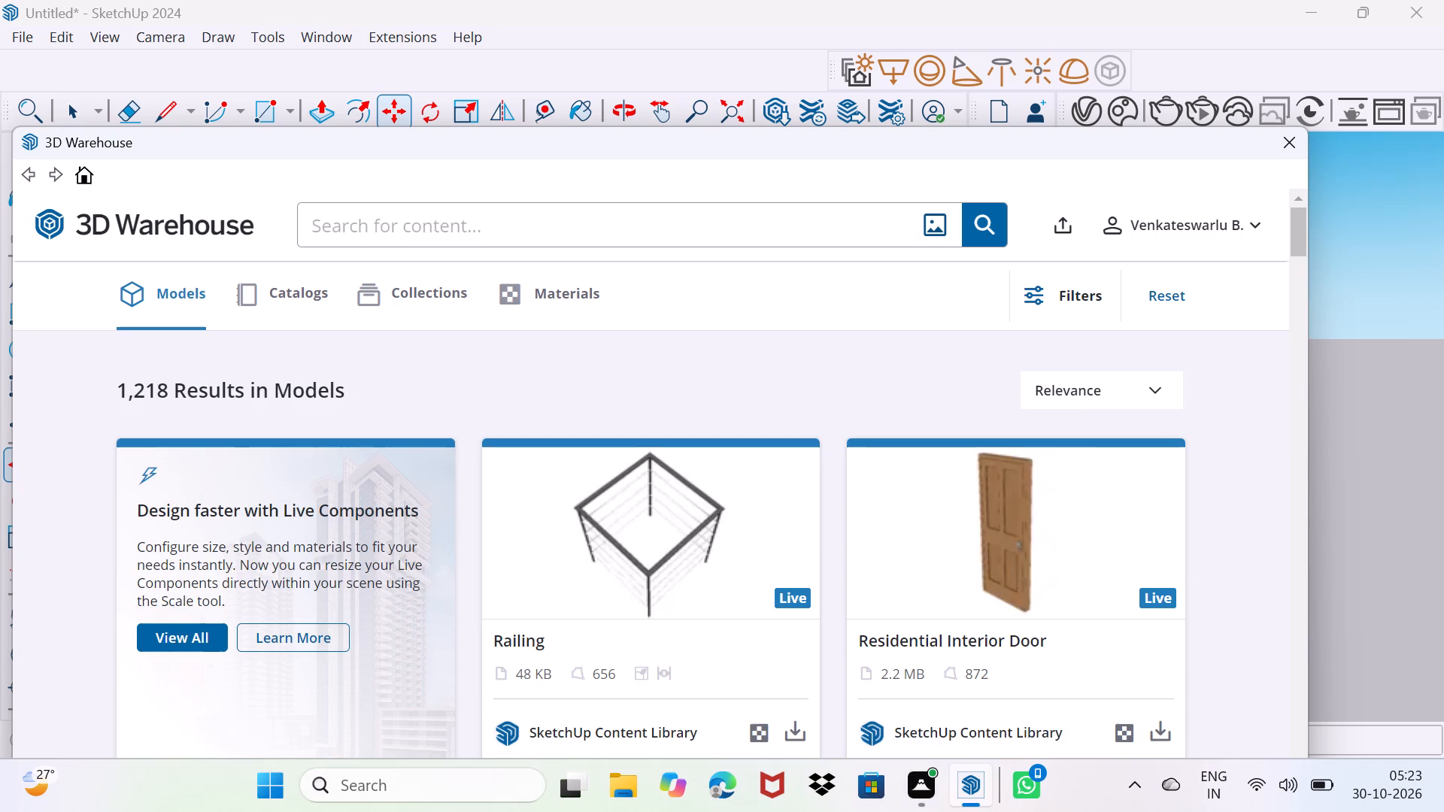
Load the Glass Railings(black Handrails) model and place it on the open ground beyond the first railing, leaving it deselected.
{"action": "scroll", "coordinate": [463, 404], "scroll_direction": "down", "scroll_amount": 6}
{"action": "scroll", "coordinate": [476, 404], "scroll_direction": "up", "scroll_amount": 2}
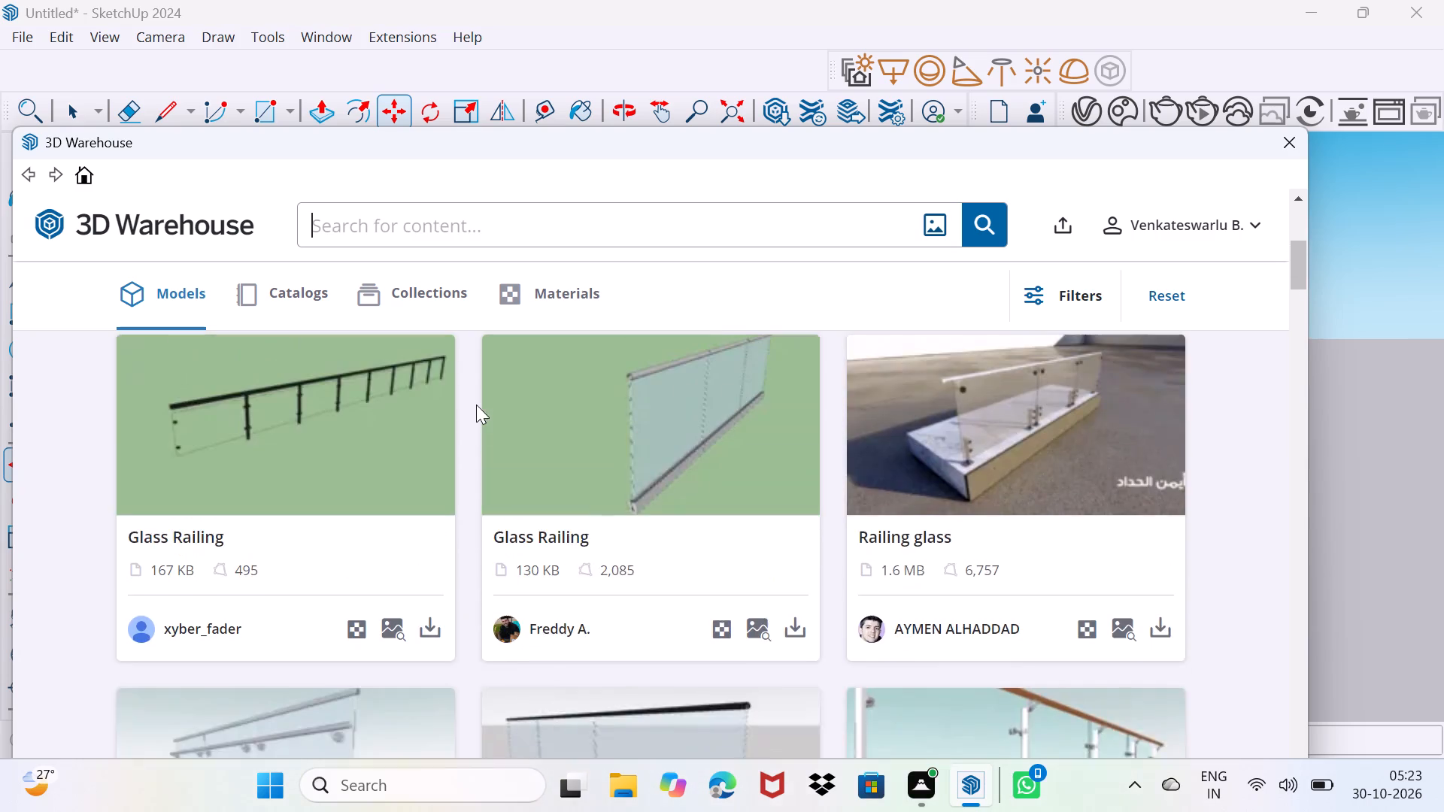
{"action": "scroll", "coordinate": [476, 404], "scroll_direction": "down", "scroll_amount": 2}
{"action": "scroll", "coordinate": [717, 616], "scroll_direction": "down", "scroll_amount": 1}
{"action": "left_click", "coordinate": [797, 651]}
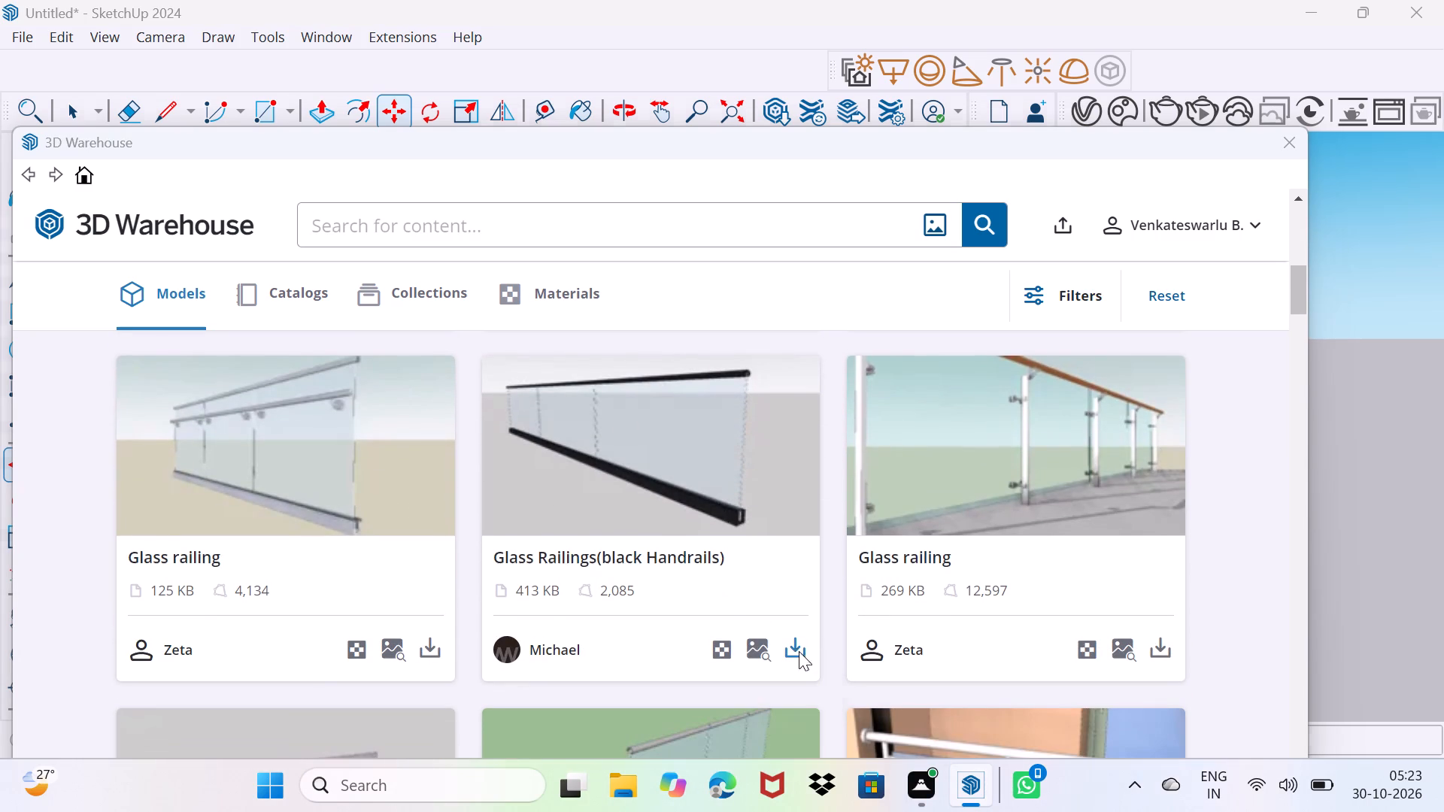
{"action": "left_click", "coordinate": [596, 534]}
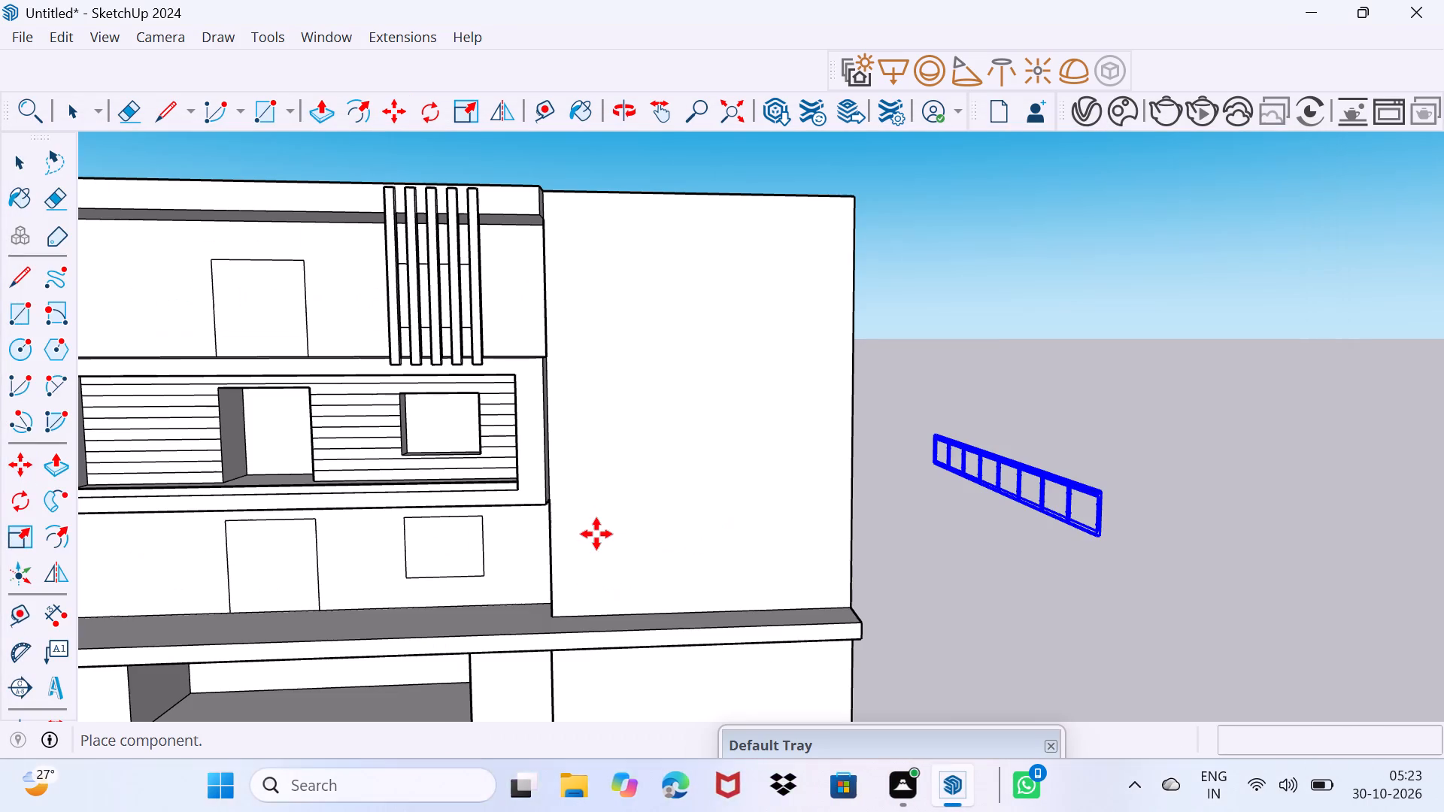
{"action": "left_click", "coordinate": [1163, 565]}
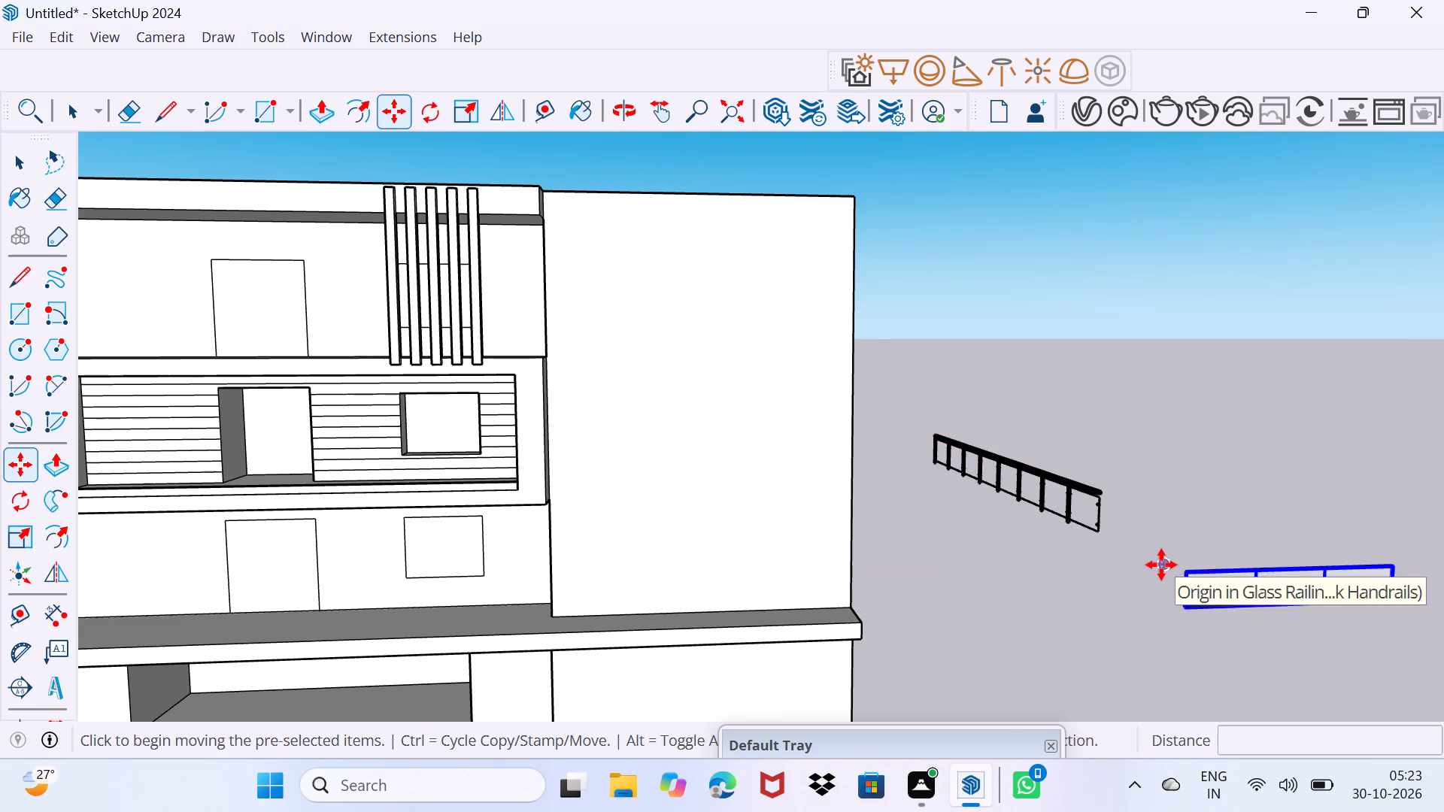
{"action": "key", "text": "space"}
{"action": "left_click_drag", "start_coordinate": [1082, 617], "coordinate": [1093, 585]}
Reopen 3D Warehouse to look for another model.
{"action": "left_click", "coordinate": [318, 40]}
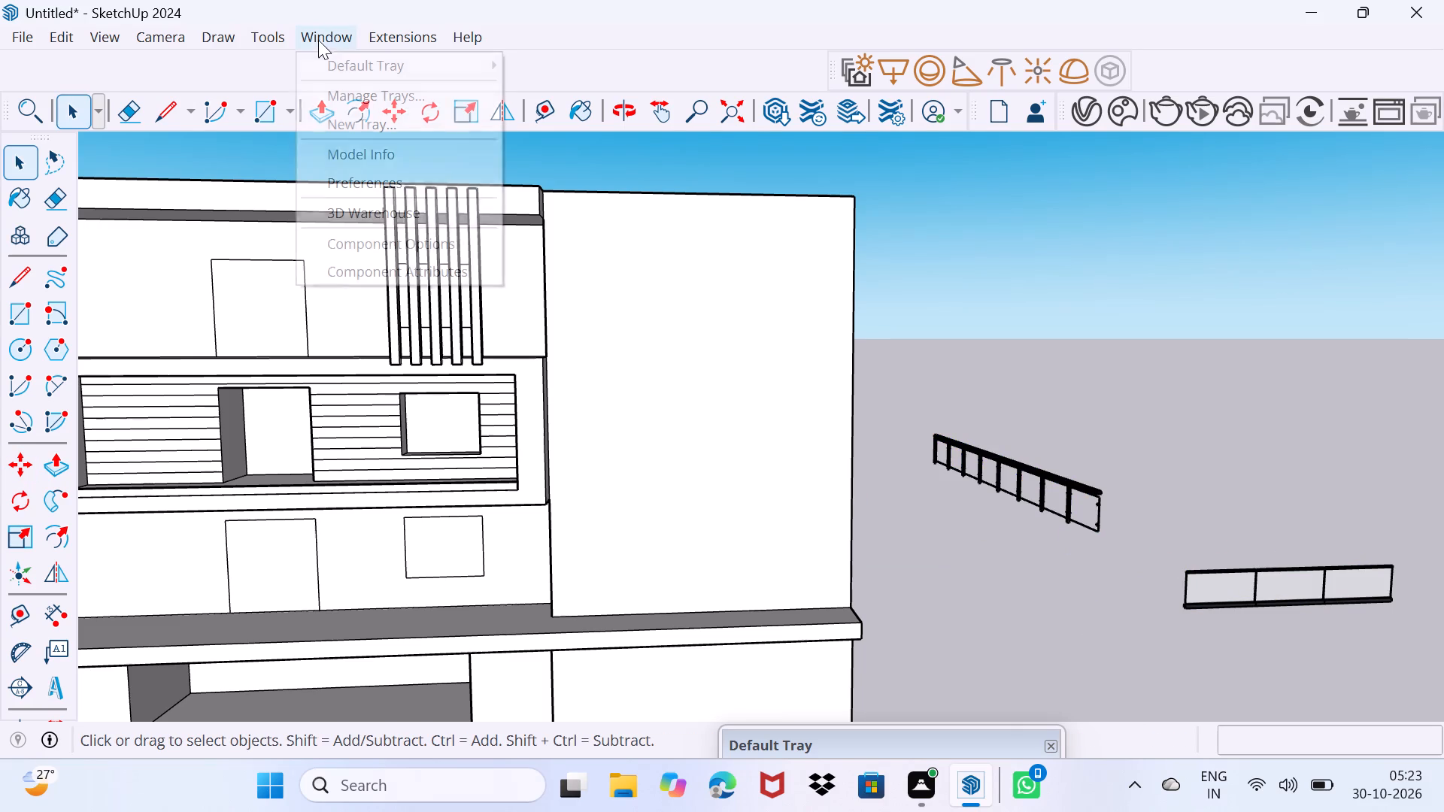
{"action": "left_click", "coordinate": [363, 205]}
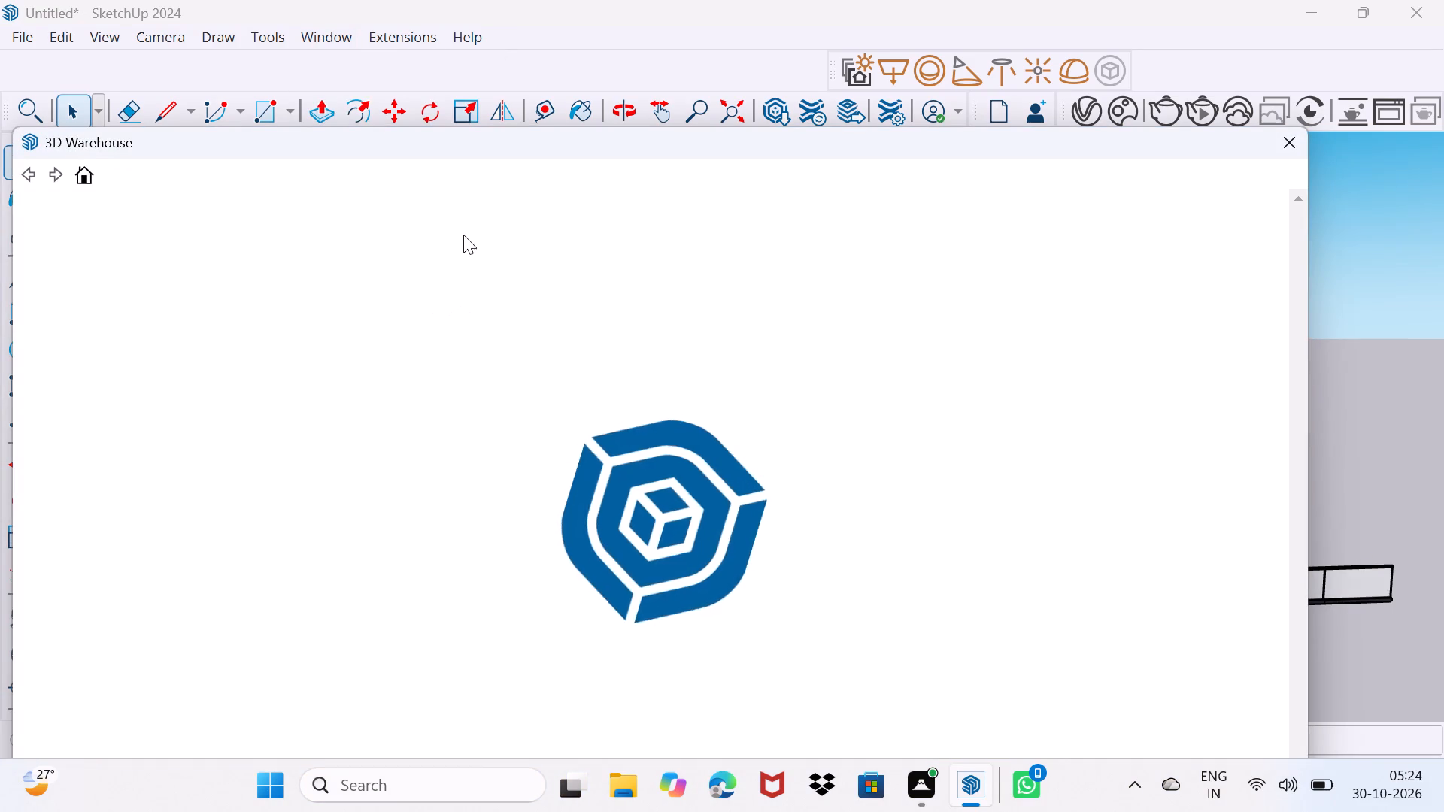
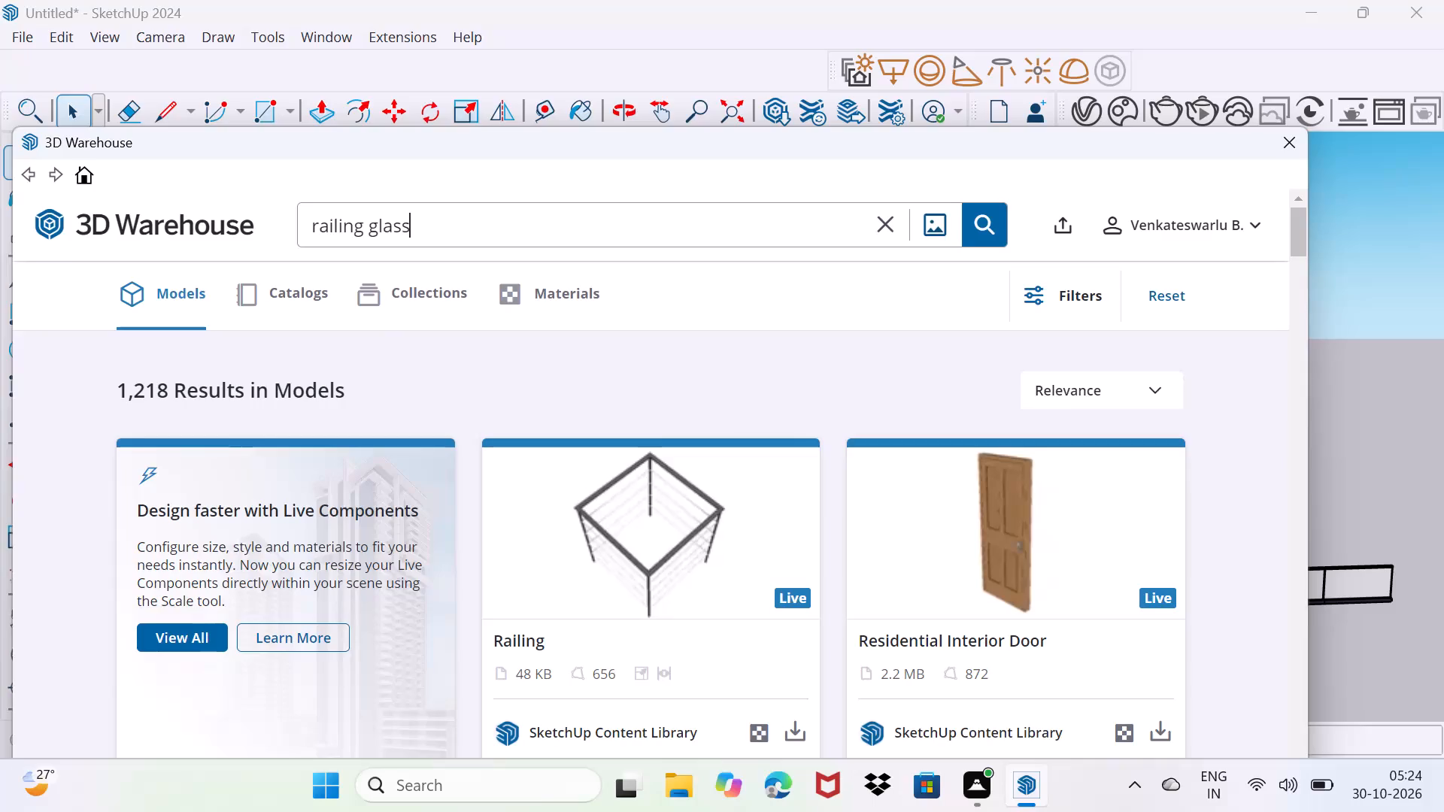
Replace the railing search text with "doors" and search the 3D Warehouse models.
{"action": "key", "text": "BackSpace"}
{"action": "key", "text": "BackSpace"}
{"action": "key", "text": "BackSpace"}
{"action": "key", "text": "BackSpace"}
{"action": "key", "text": "BackSpace"}
{"action": "key", "text": "BackSpace"}
{"action": "key", "text": "BackSpace"}
{"action": "key", "text": "BackSpace"}
{"action": "key", "text": "BackSpace"}
{"action": "key", "text": "BackSpace"}
{"action": "key", "text": "BackSpace"}
{"action": "key", "text": "BackSpace"}
{"action": "key", "text": "BackSpace"}
{"action": "key", "text": "BackSpace"}
{"action": "key", "text": "BackSpace"}
{"action": "key", "text": "BackSpace"}
{"action": "key", "text": "BackSpace"}
{"action": "key", "text": "BackSpace"}
{"action": "key", "text": "BackSpace"}
{"action": "key", "text": "BackSpace"}
{"action": "key", "text": "d"}
{"action": "key", "text": "o"}
{"action": "key", "text": "o"}
{"action": "type", "text": "rs"}
{"action": "key", "text": "Return"}
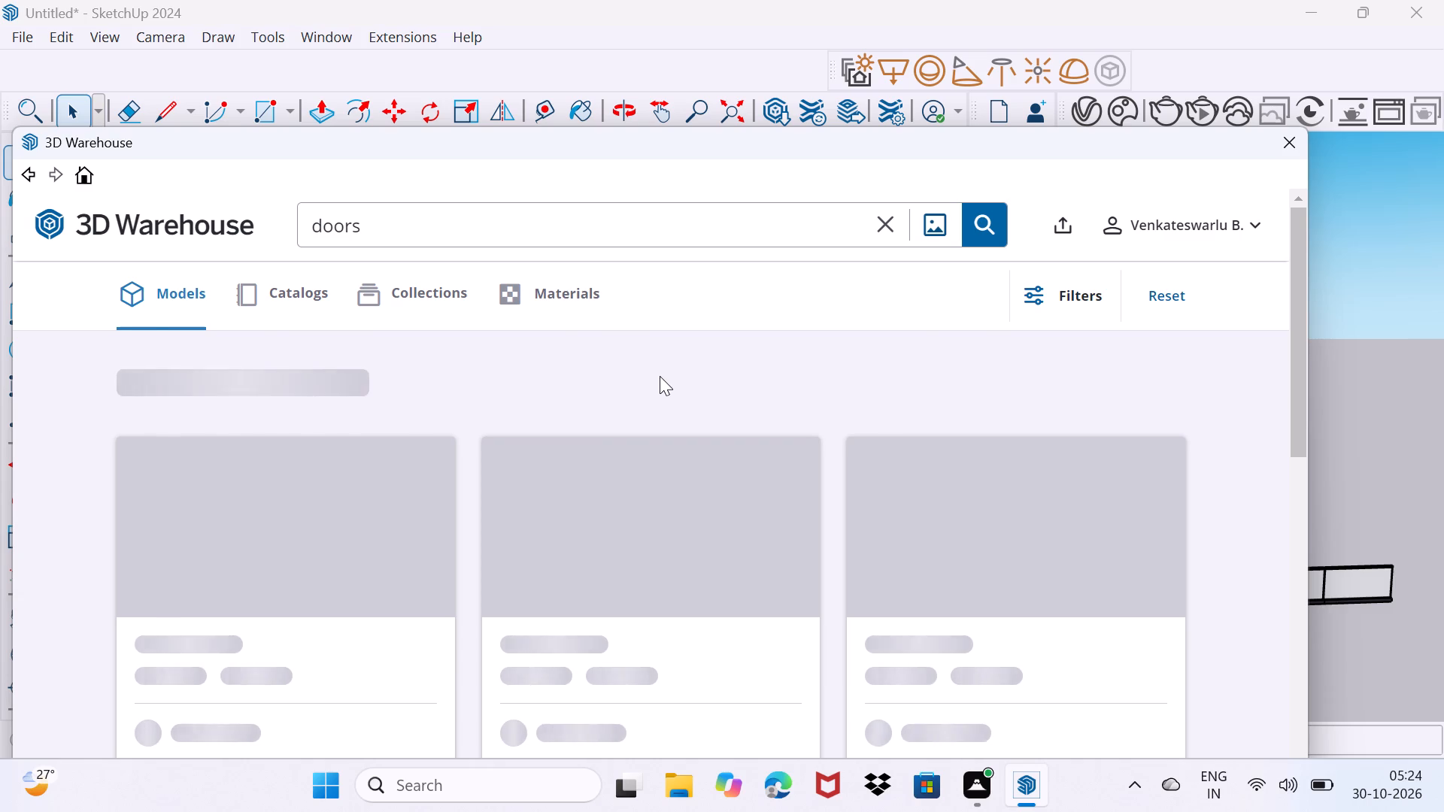
Look through the door model results for a door that suits the building.
{"action": "scroll", "coordinate": [660, 376], "scroll_direction": "down", "scroll_amount": 4}
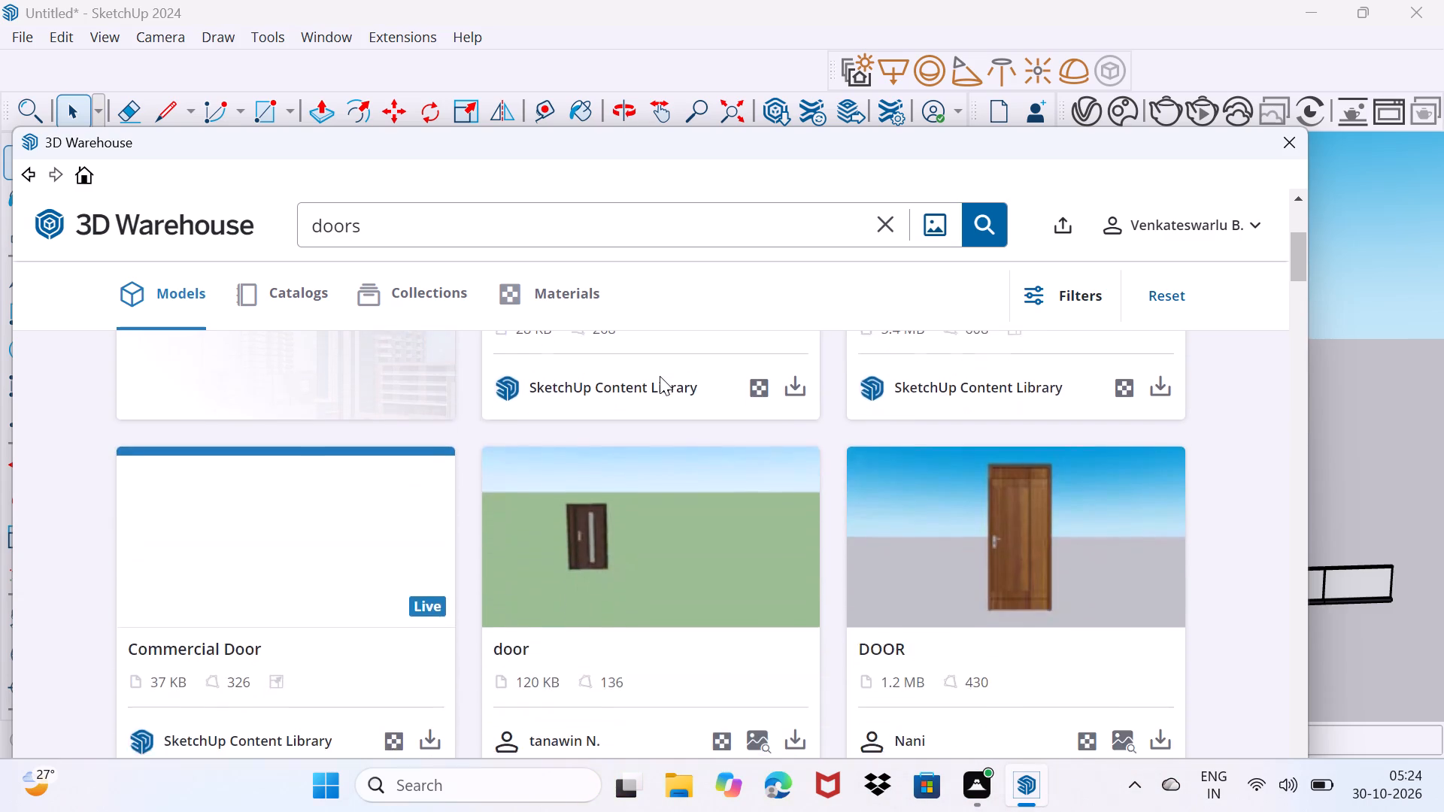
{"action": "scroll", "coordinate": [660, 376], "scroll_direction": "down", "scroll_amount": 10}
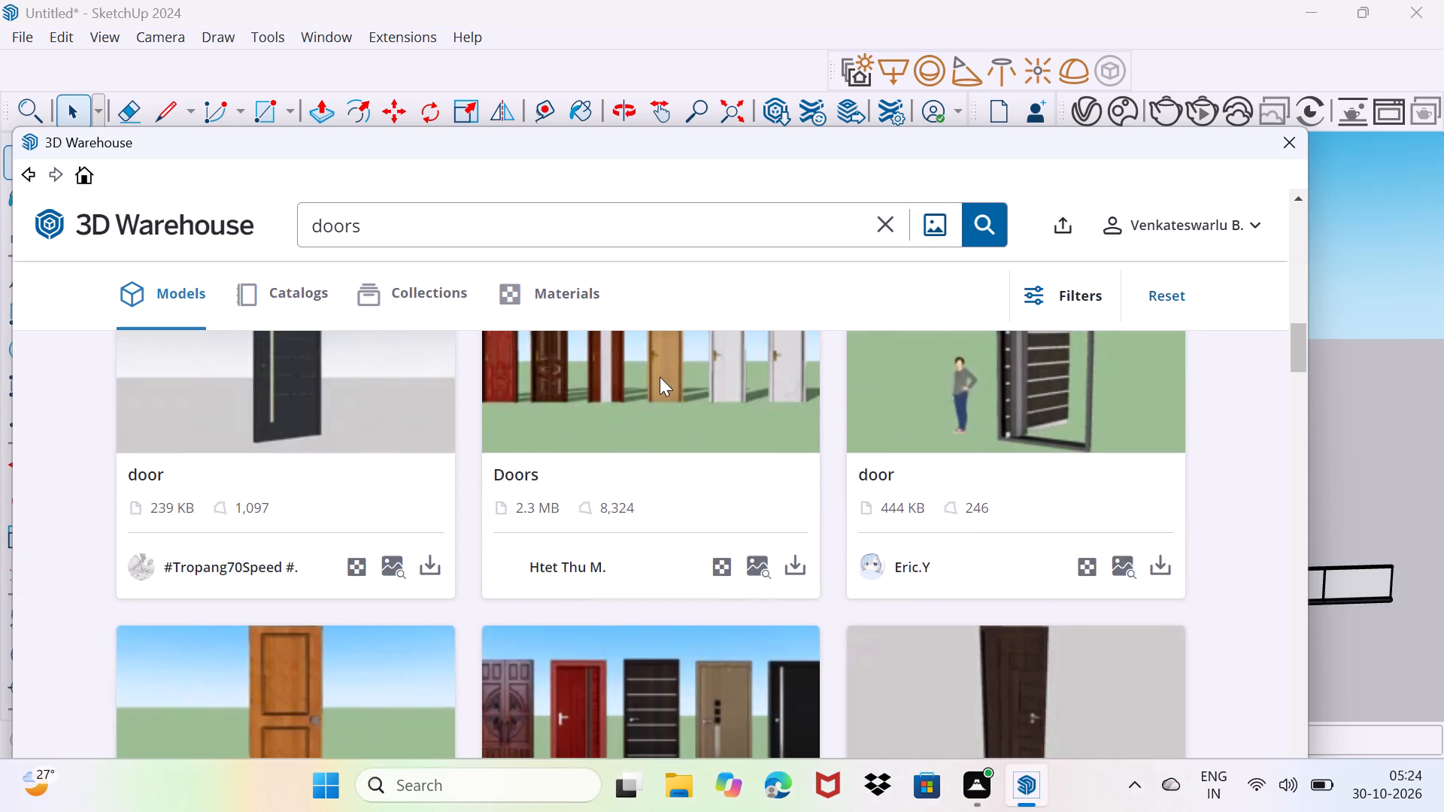
{"action": "scroll", "coordinate": [660, 377], "scroll_direction": "down", "scroll_amount": 4}
{"action": "scroll", "coordinate": [660, 377], "scroll_direction": "up", "scroll_amount": 1}
{"action": "scroll", "coordinate": [660, 377], "scroll_direction": "down", "scroll_amount": 4}
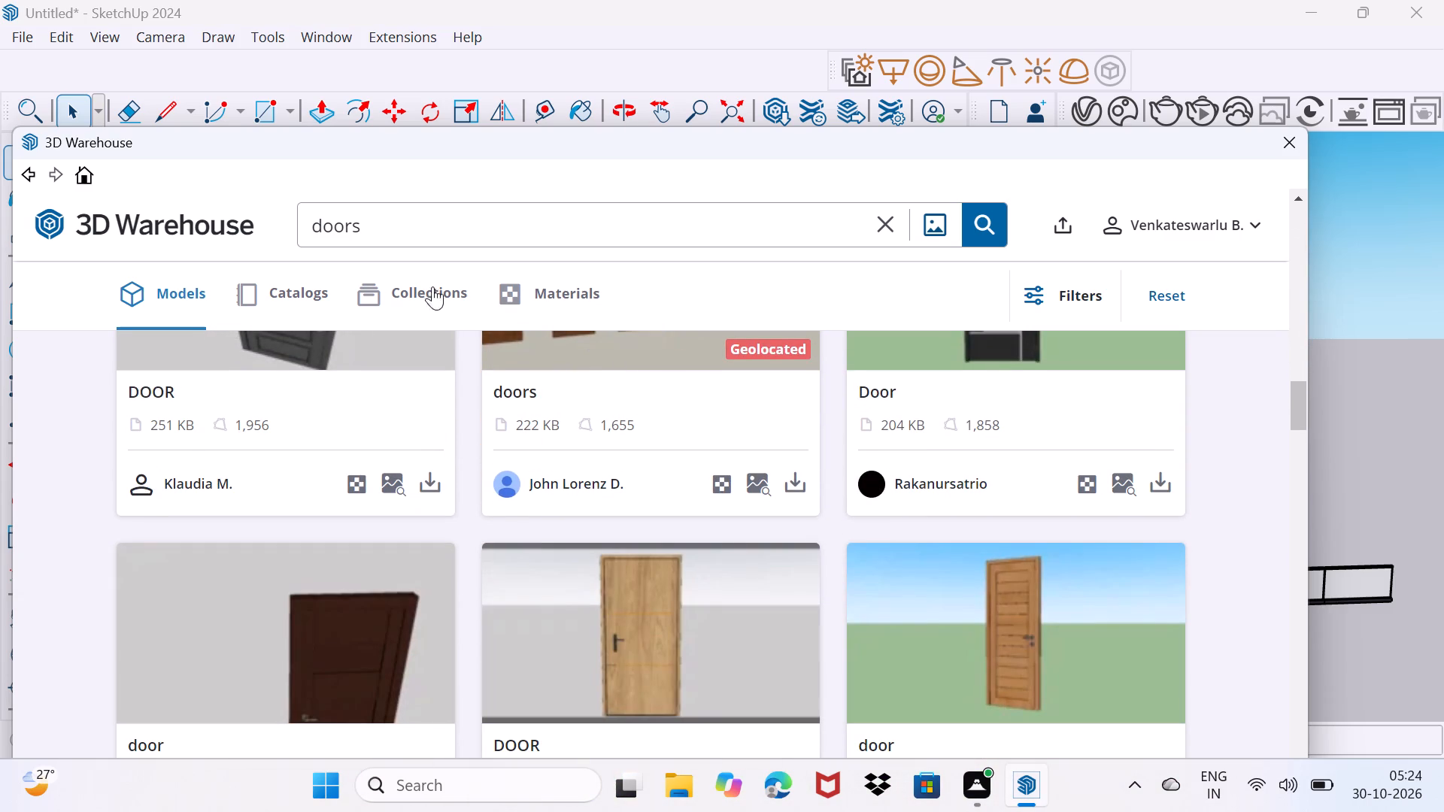
Switch the "doors" search to collections and look through the door collections.
{"action": "left_click", "coordinate": [393, 282]}
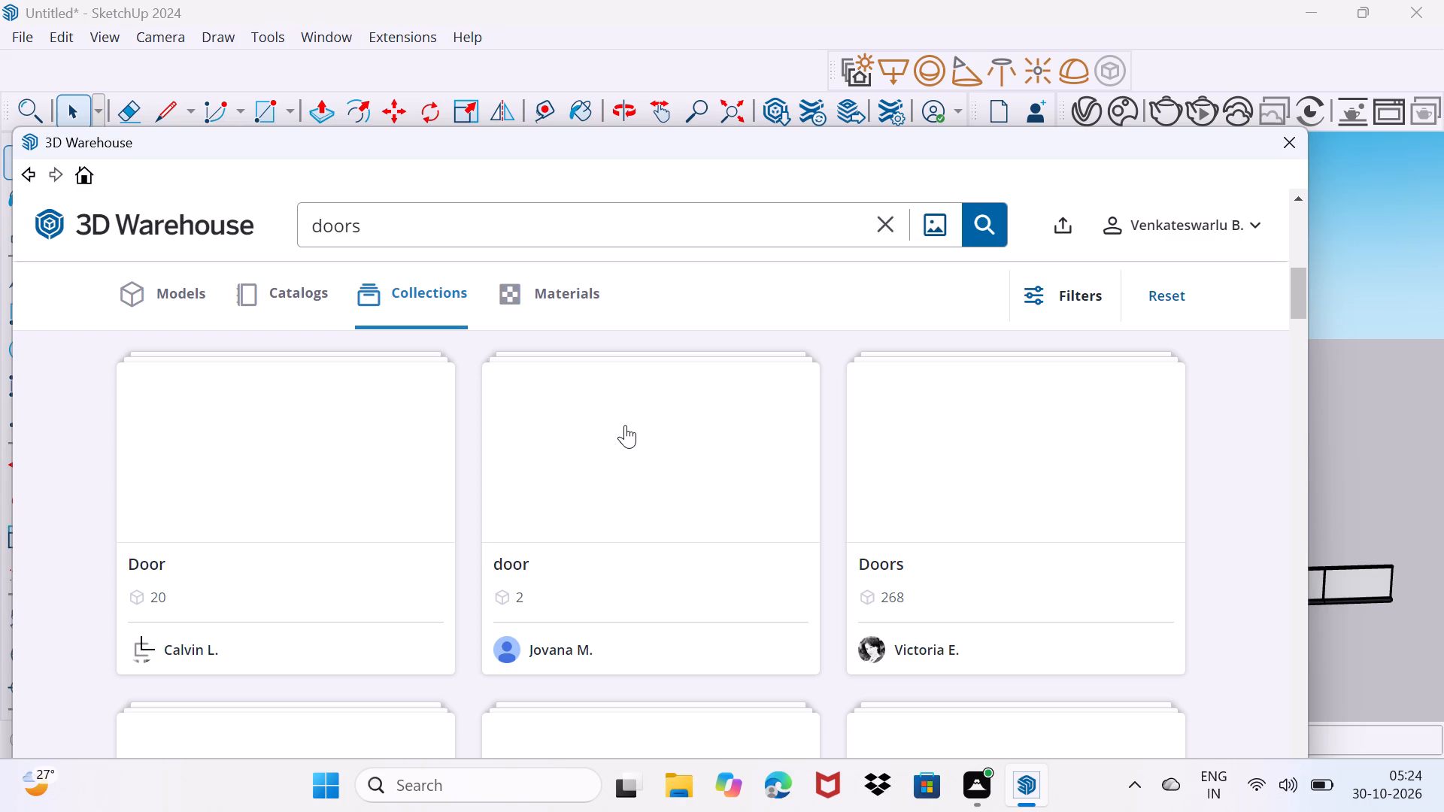
{"action": "scroll", "coordinate": [625, 425], "scroll_direction": "down", "scroll_amount": 1}
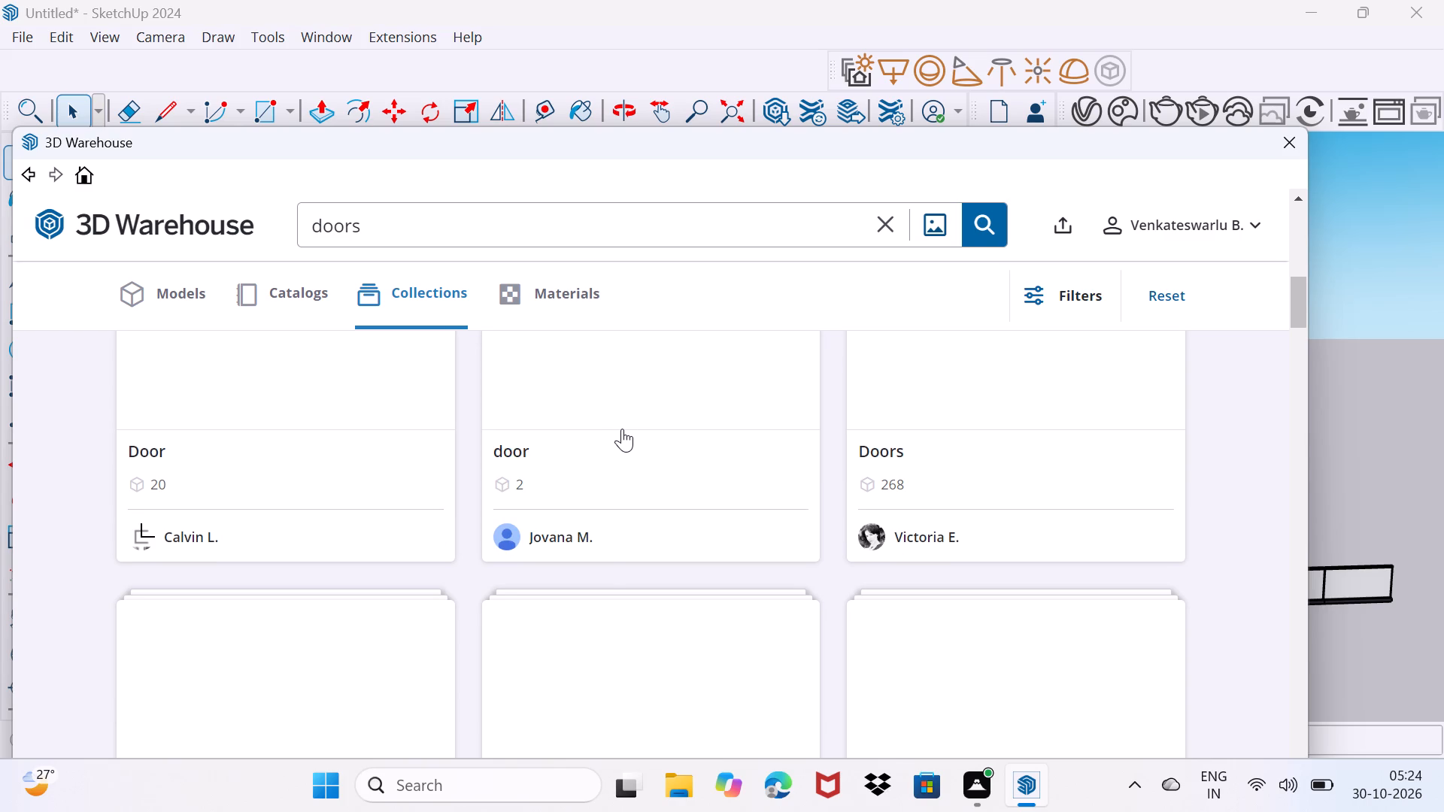
{"action": "scroll", "coordinate": [709, 507], "scroll_direction": "down", "scroll_amount": 2}
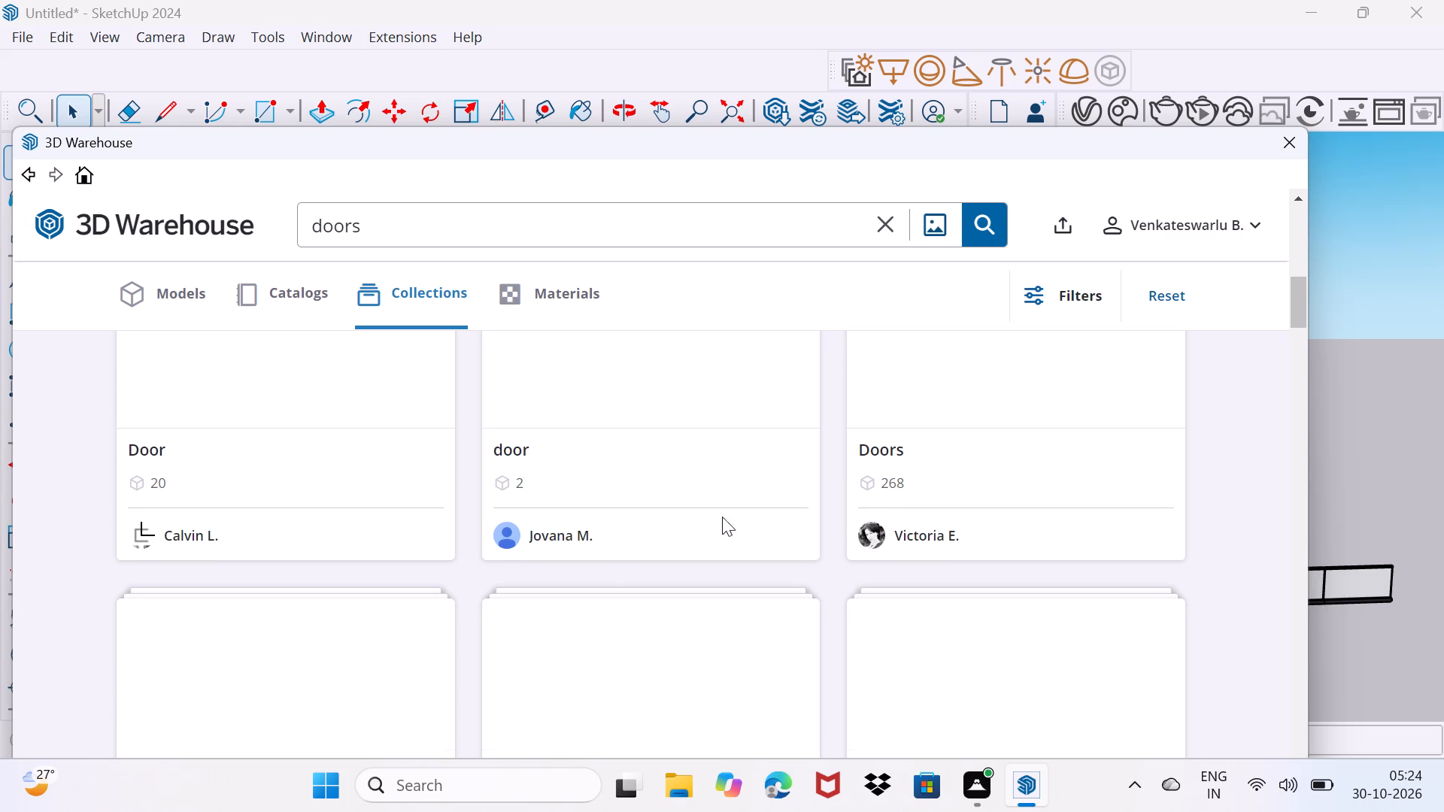
{"action": "scroll", "coordinate": [722, 517], "scroll_direction": "down", "scroll_amount": 3}
{"action": "scroll", "coordinate": [733, 520], "scroll_direction": "up", "scroll_amount": 20}
{"action": "scroll", "coordinate": [733, 520], "scroll_direction": "down", "scroll_amount": 11}
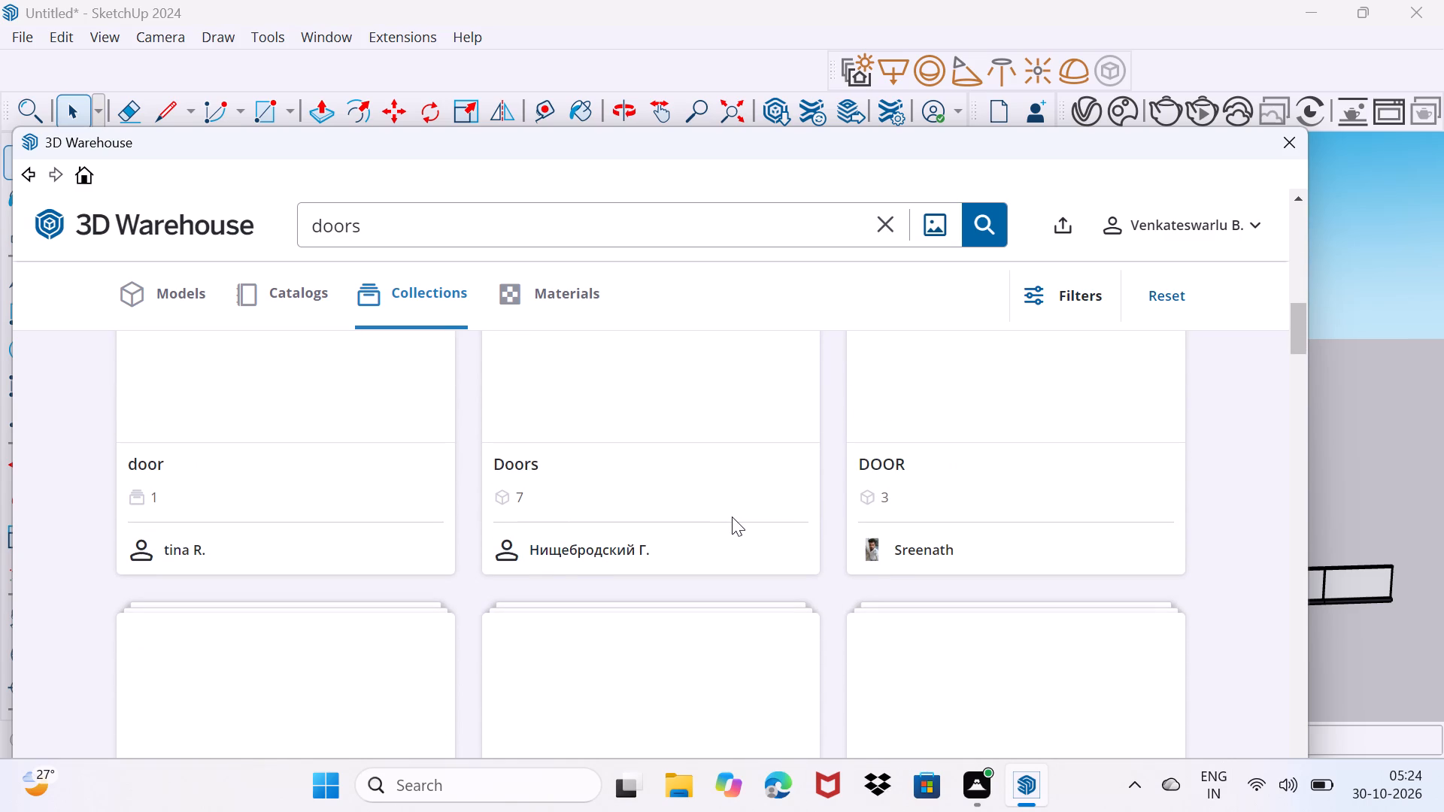
{"action": "scroll", "coordinate": [732, 517], "scroll_direction": "down", "scroll_amount": 4}
{"action": "scroll", "coordinate": [732, 517], "scroll_direction": "up", "scroll_amount": 15}
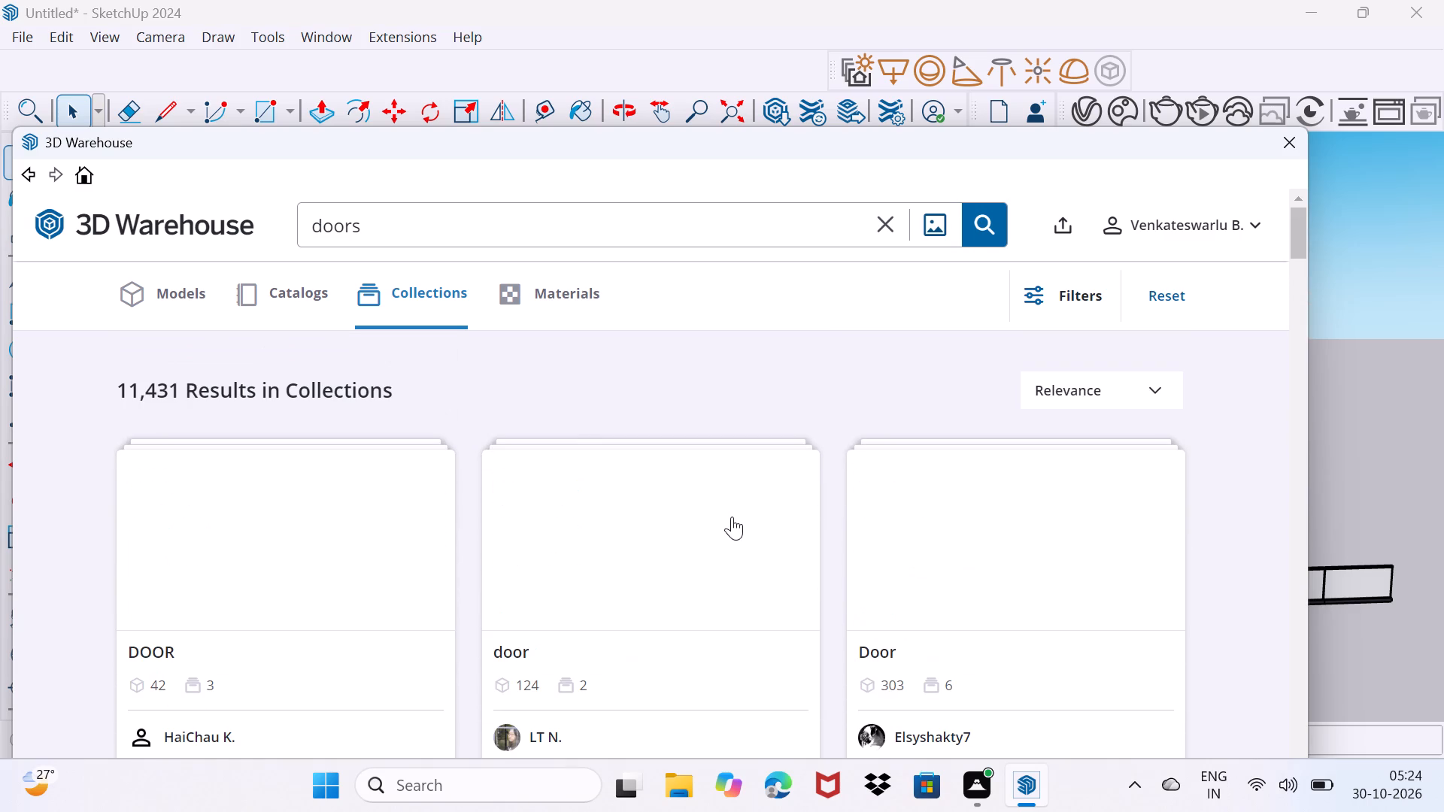
{"action": "scroll", "coordinate": [732, 517], "scroll_direction": "up", "scroll_amount": 5}
Return to the individual door models and examine the results for a suitable door.
{"action": "left_click", "coordinate": [193, 286]}
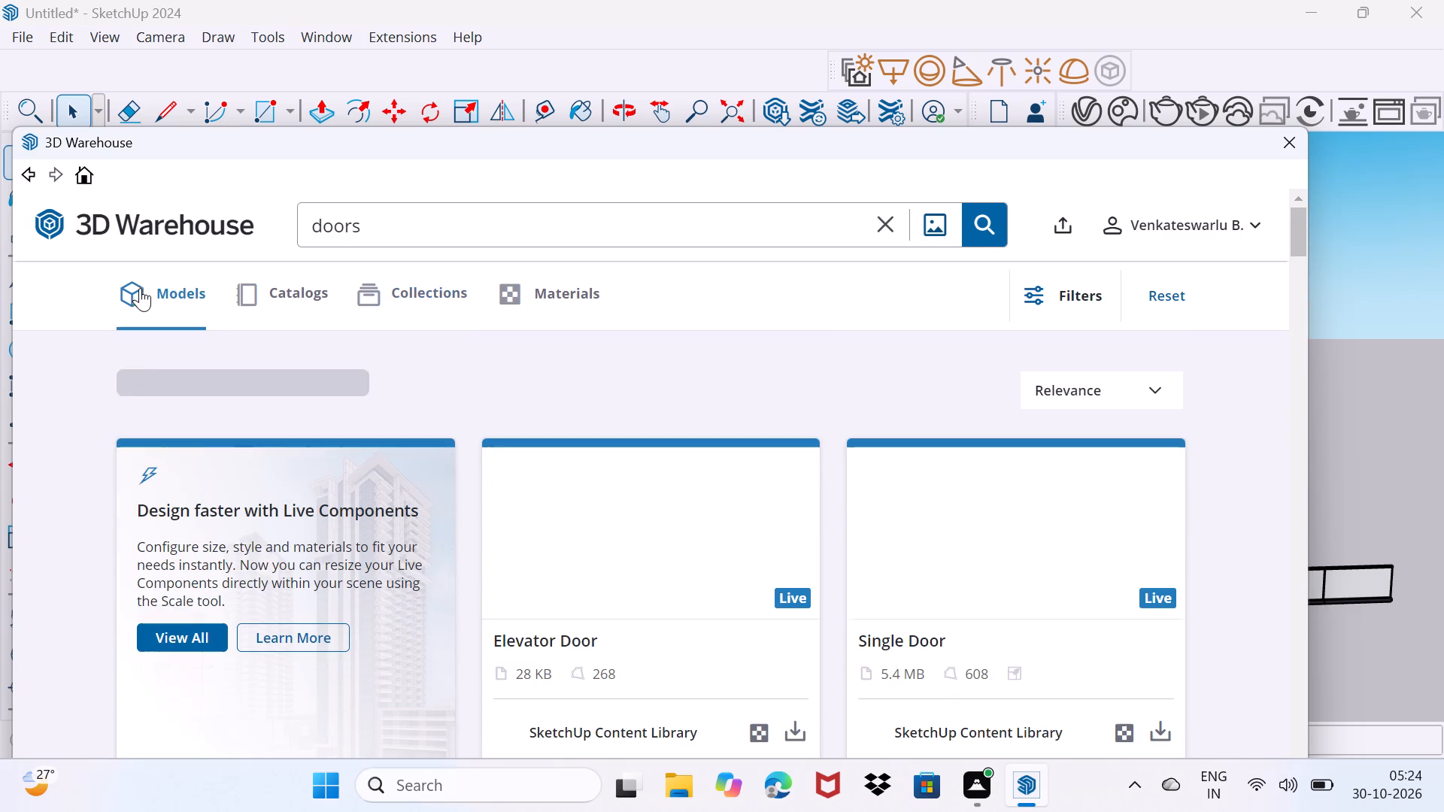
{"action": "left_click", "coordinate": [142, 289]}
{"action": "scroll", "coordinate": [711, 517], "scroll_direction": "down", "scroll_amount": 14}
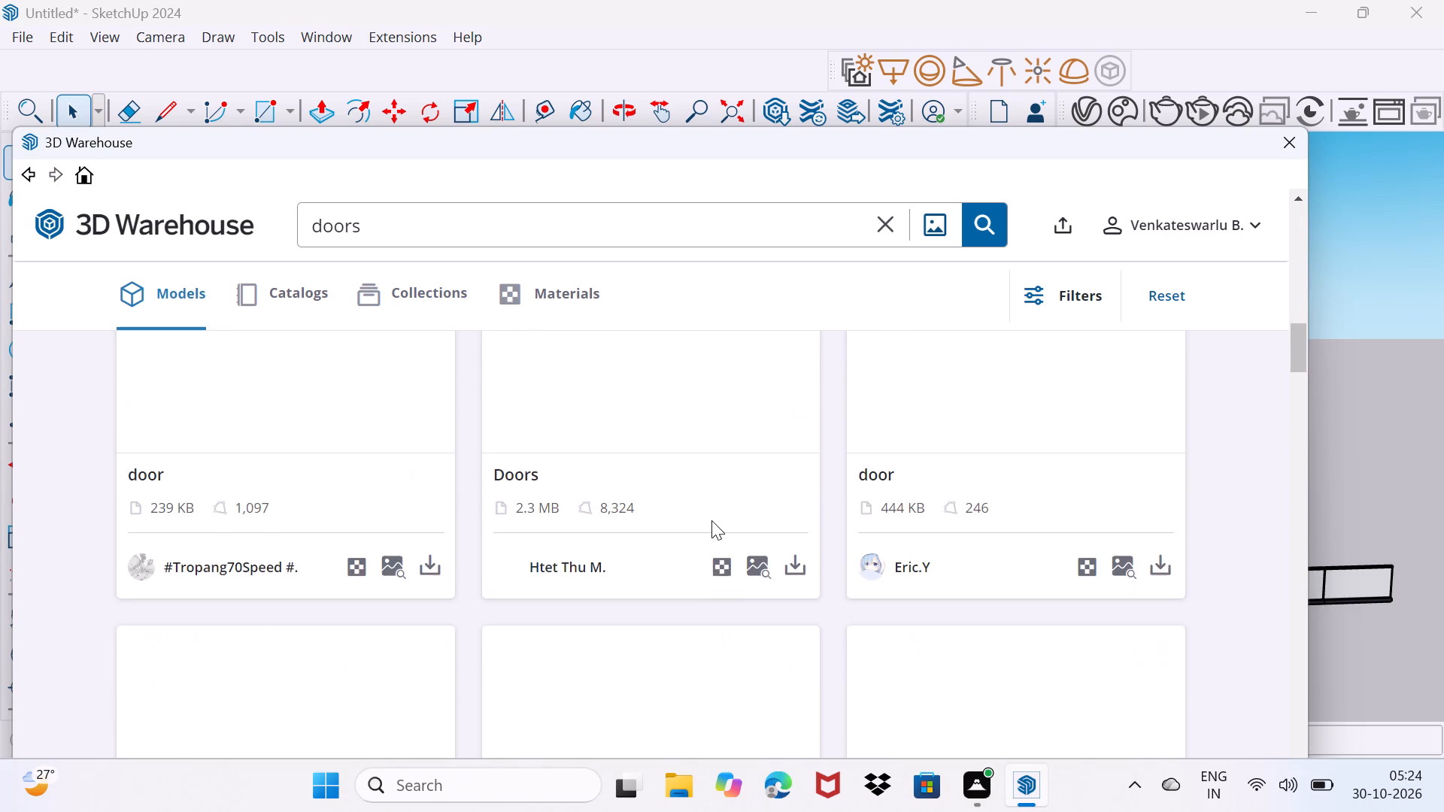
{"action": "scroll", "coordinate": [711, 520], "scroll_direction": "up", "scroll_amount": 19}
{"action": "scroll", "coordinate": [711, 520], "scroll_direction": "down", "scroll_amount": 6}
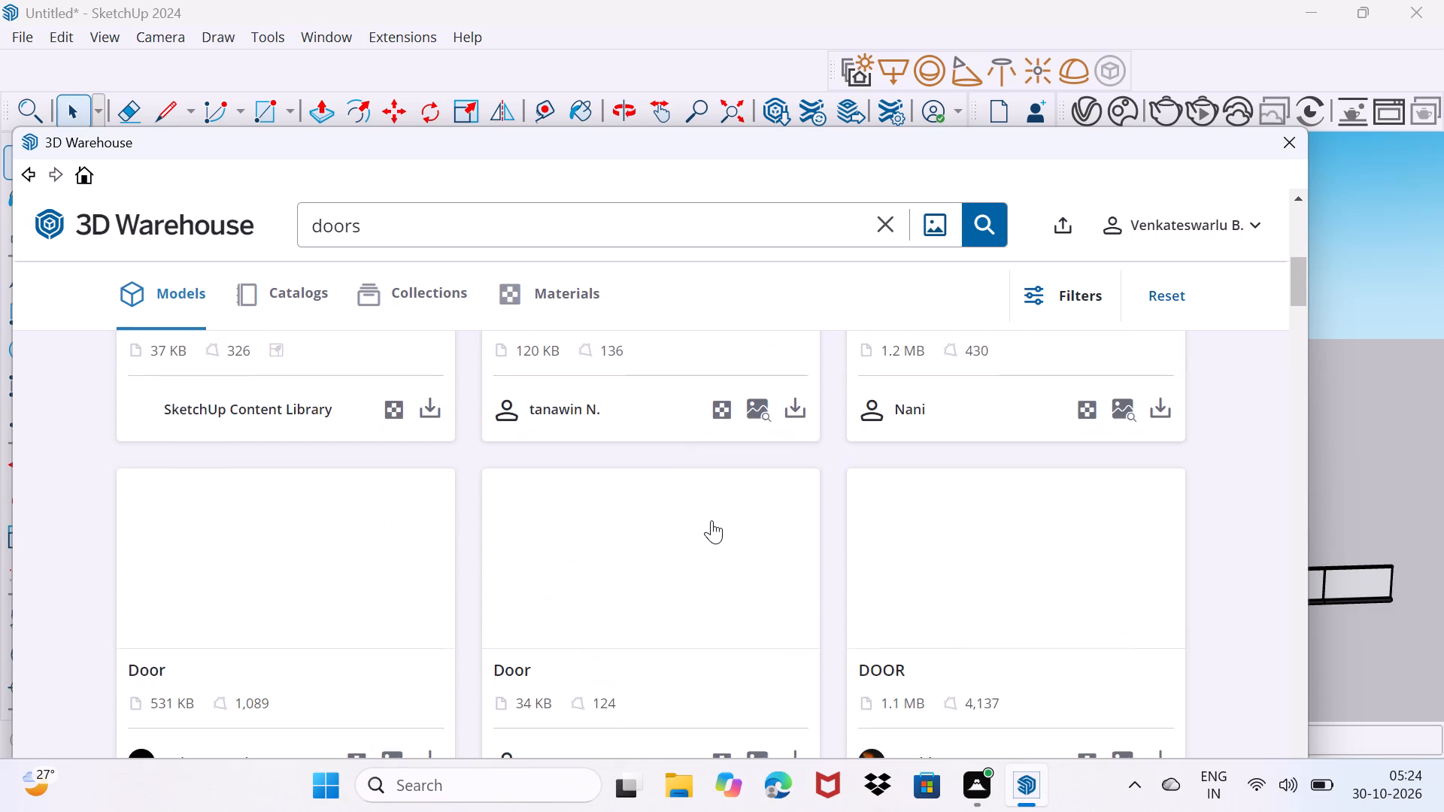
{"action": "scroll", "coordinate": [711, 520], "scroll_direction": "down", "scroll_amount": 5}
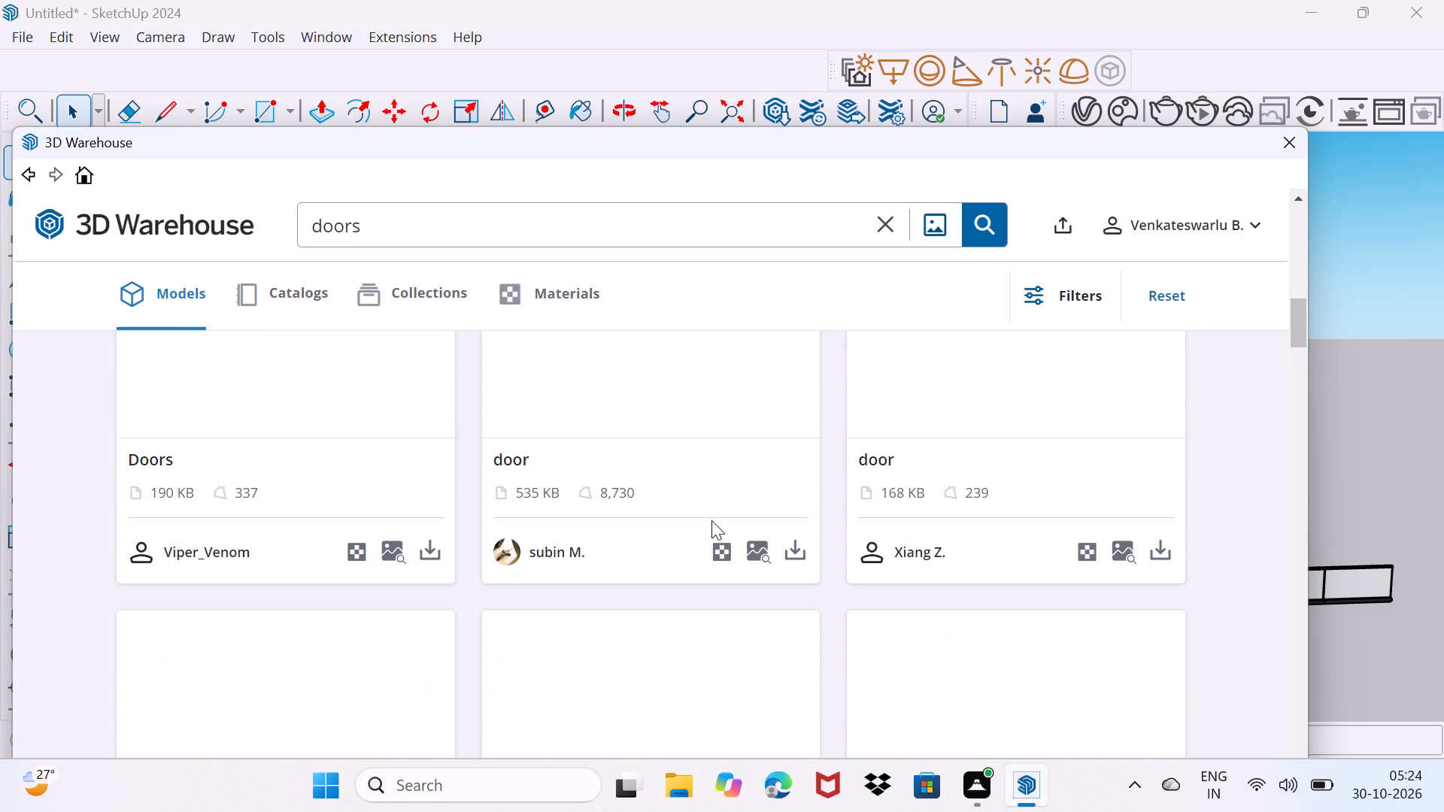
{"action": "left_click", "coordinate": [711, 520]}
{"action": "scroll", "coordinate": [711, 520], "scroll_direction": "down", "scroll_amount": 8}
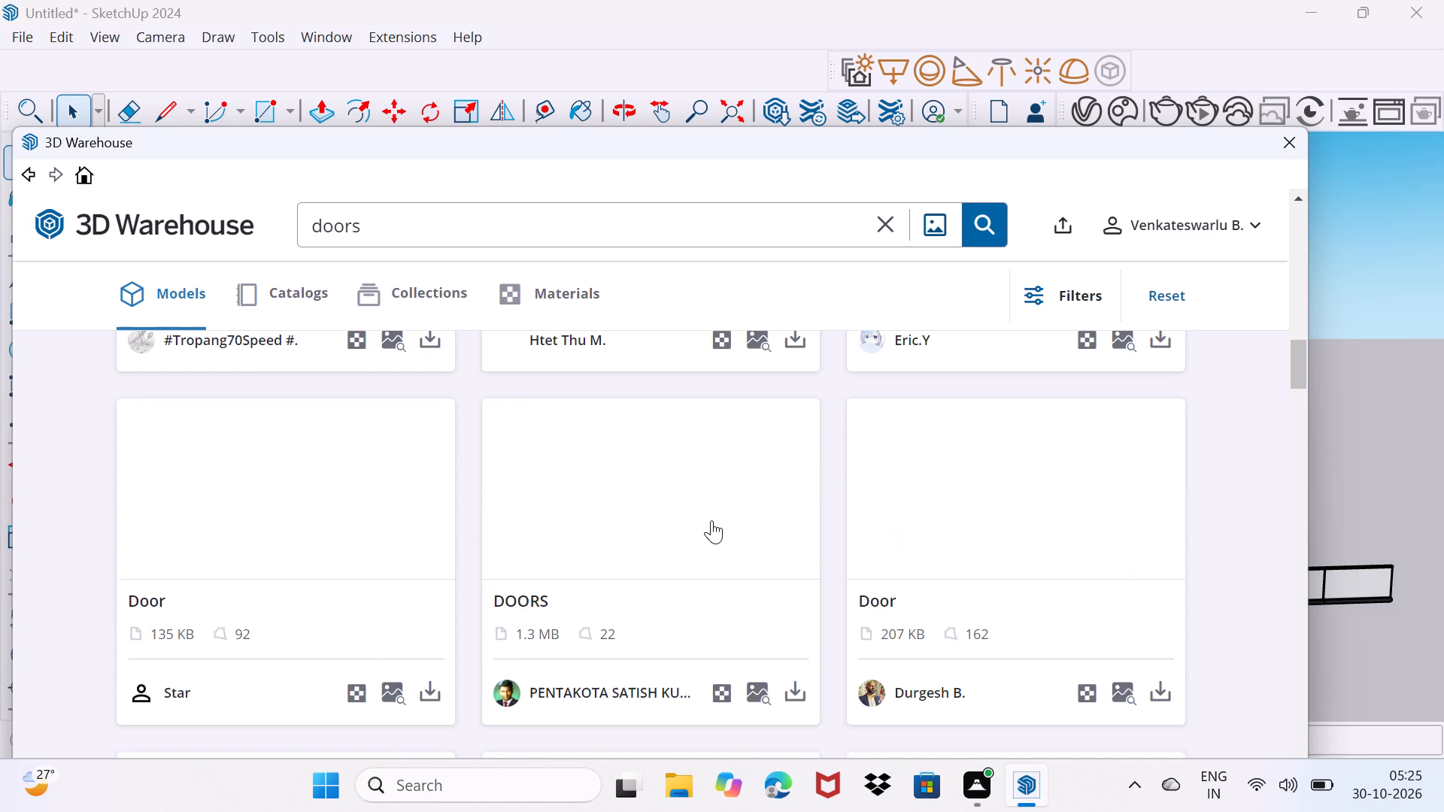
{"action": "scroll", "coordinate": [711, 520], "scroll_direction": "down", "scroll_amount": 8}
Extend the search text to "doors in glass" and search the models.
{"action": "left_click", "coordinate": [526, 235]}
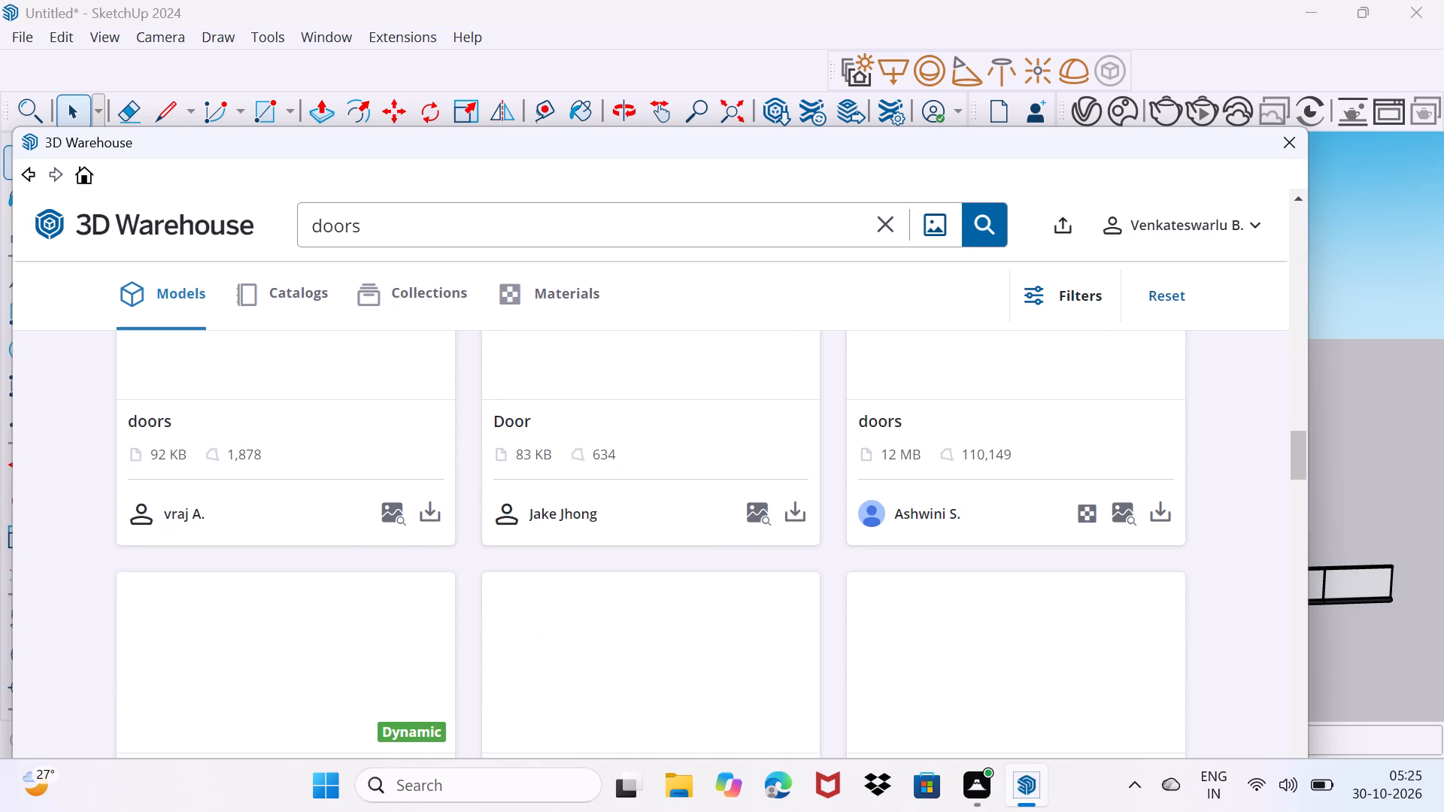
{"action": "key", "text": "space"}
{"action": "key", "text": "i"}
{"action": "type", "text": "n"}
{"action": "key", "text": "space"}
{"action": "type", "text": "glass"}
{"action": "key", "text": "Return"}
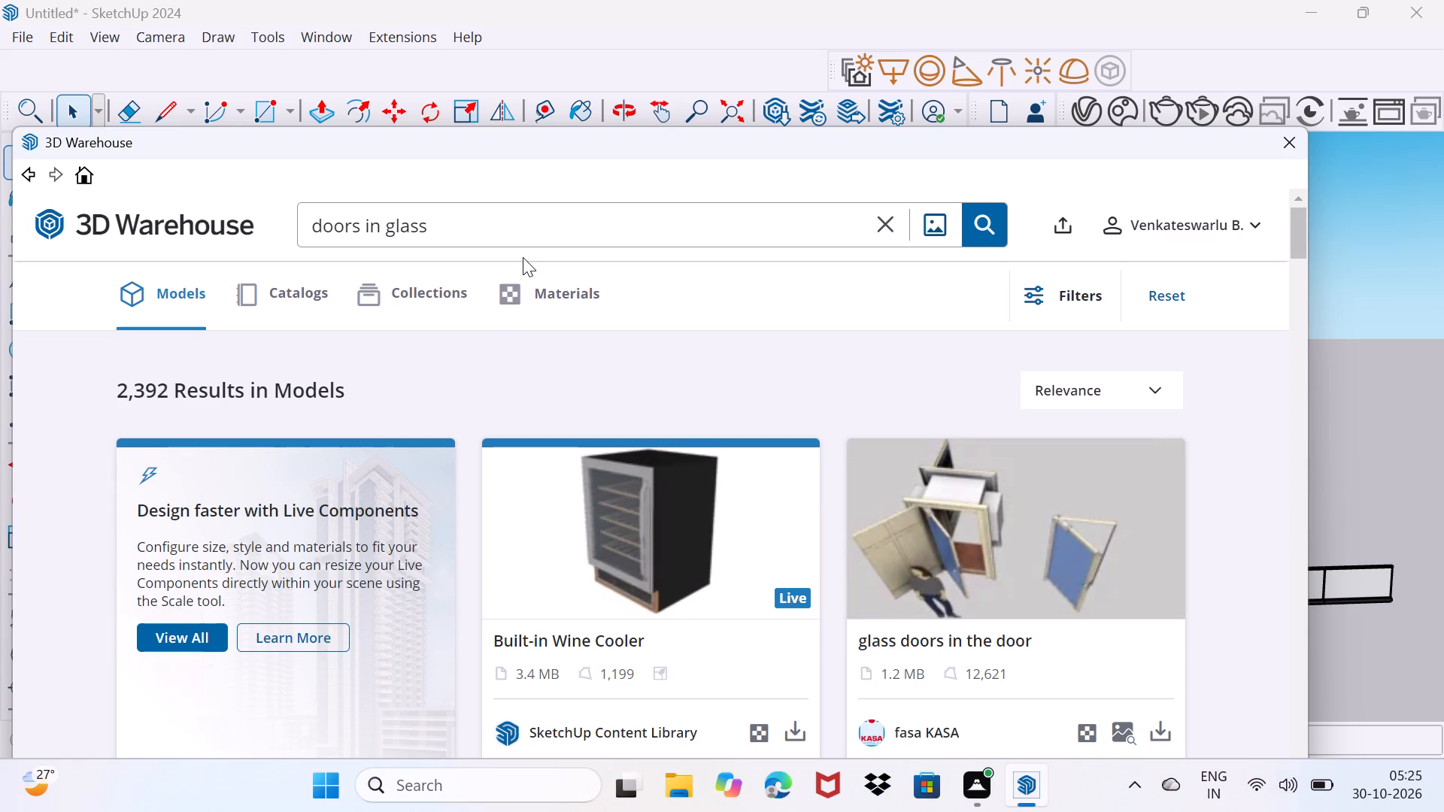
Look through the glass door model results for a door that suits the building's openings.
{"action": "scroll", "coordinate": [505, 254], "scroll_direction": "down", "scroll_amount": 2}
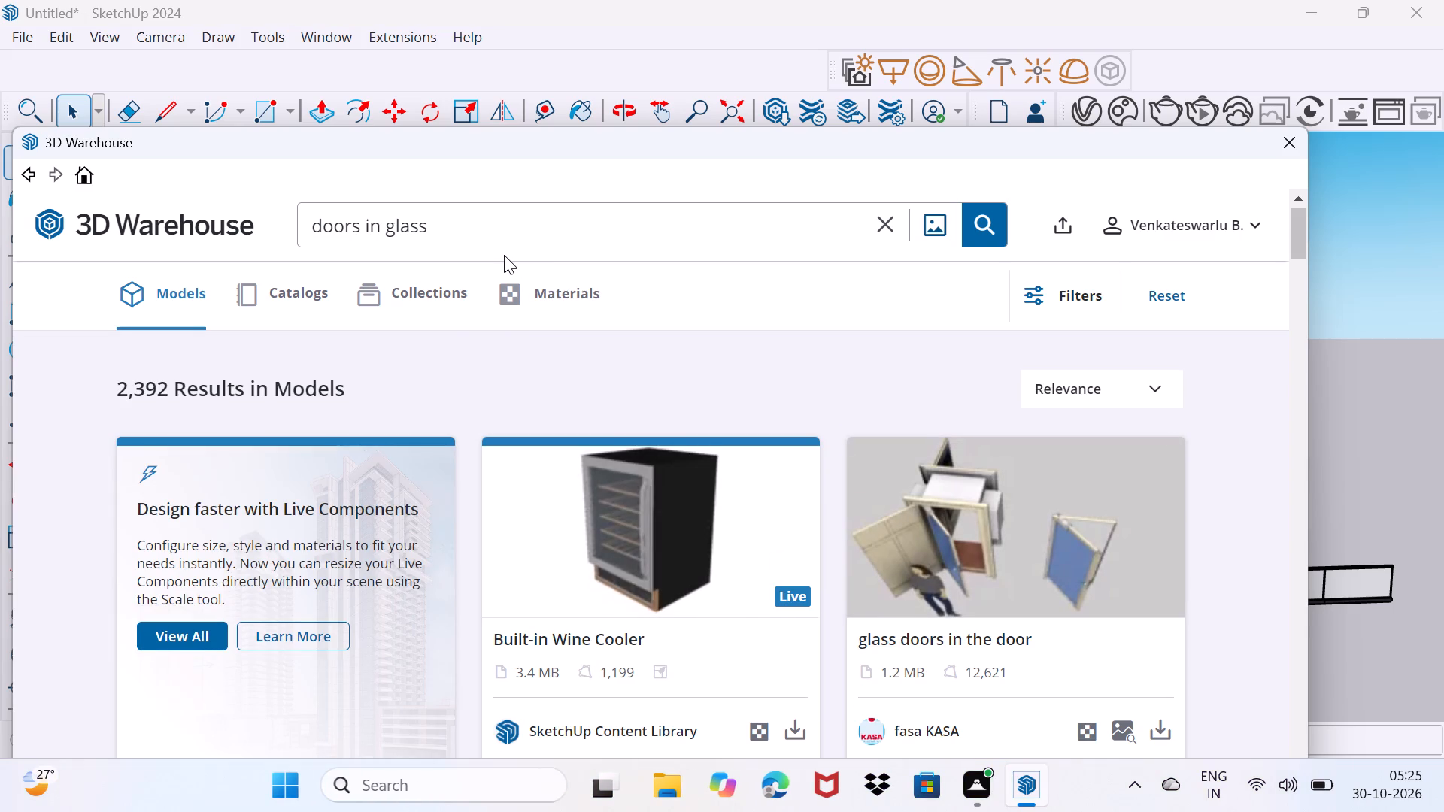
{"action": "scroll", "coordinate": [504, 255], "scroll_direction": "down", "scroll_amount": 2}
{"action": "scroll", "coordinate": [602, 568], "scroll_direction": "down", "scroll_amount": 5}
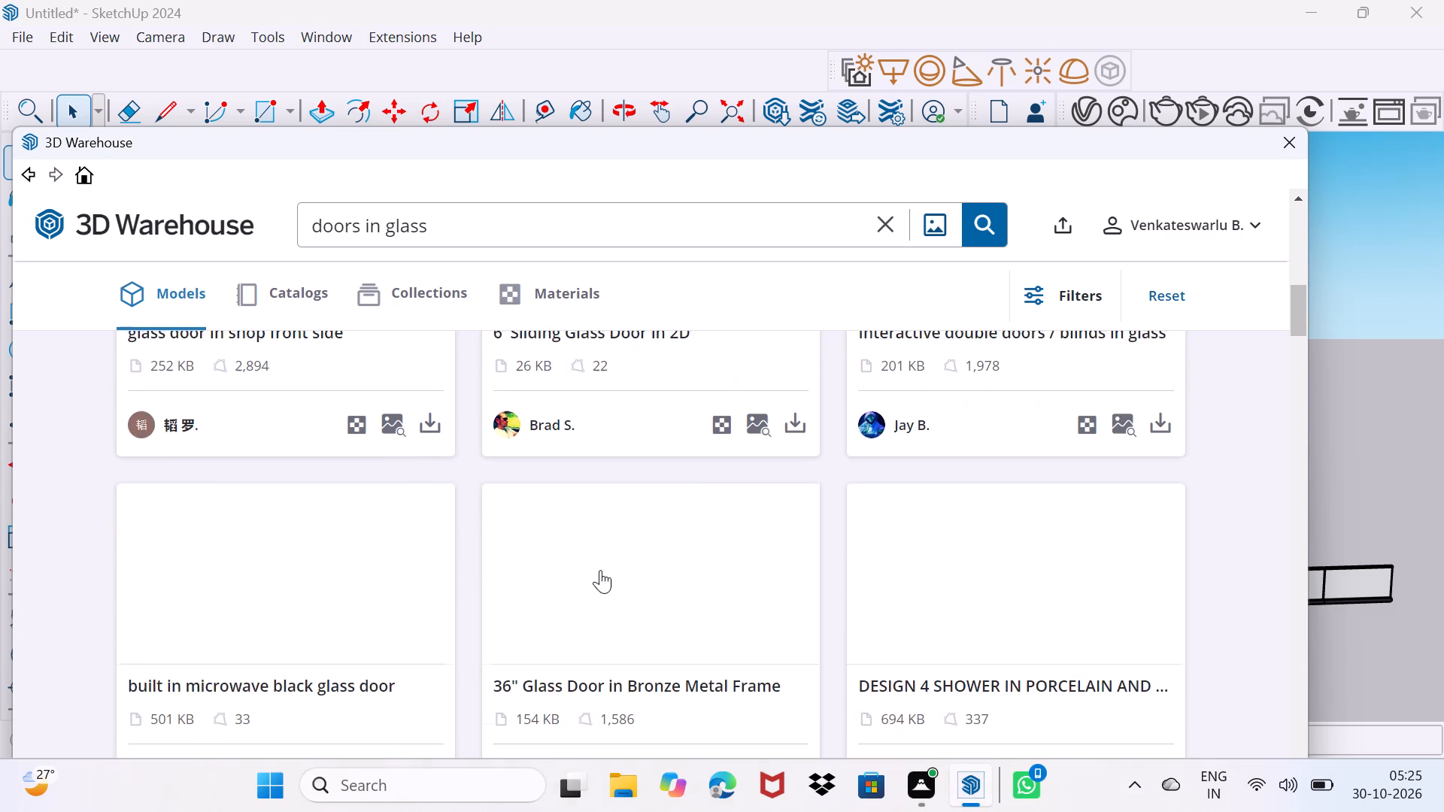
{"action": "scroll", "coordinate": [599, 571], "scroll_direction": "down", "scroll_amount": 10}
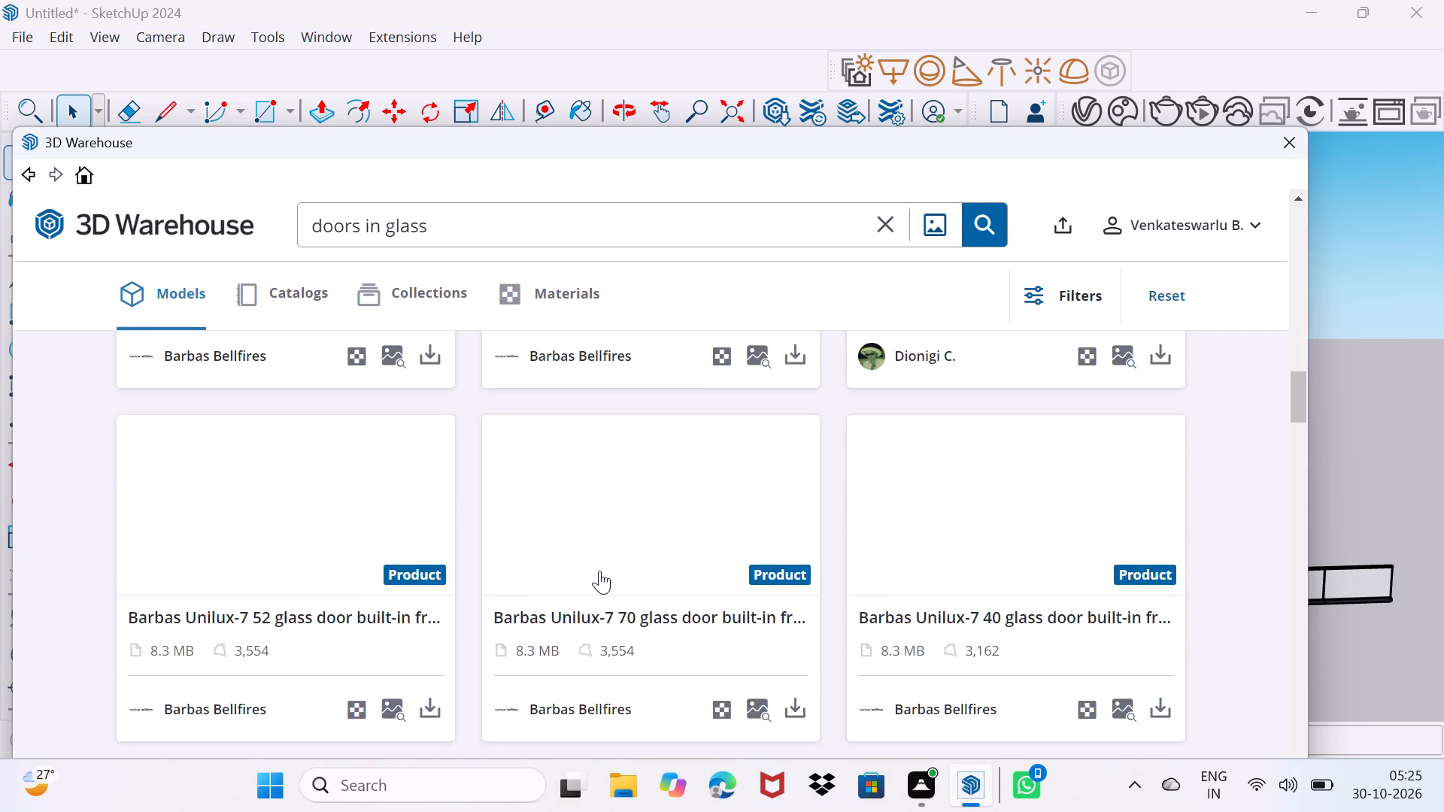
{"action": "scroll", "coordinate": [599, 571], "scroll_direction": "up", "scroll_amount": 3}
{"action": "scroll", "coordinate": [599, 571], "scroll_direction": "down", "scroll_amount": 10}
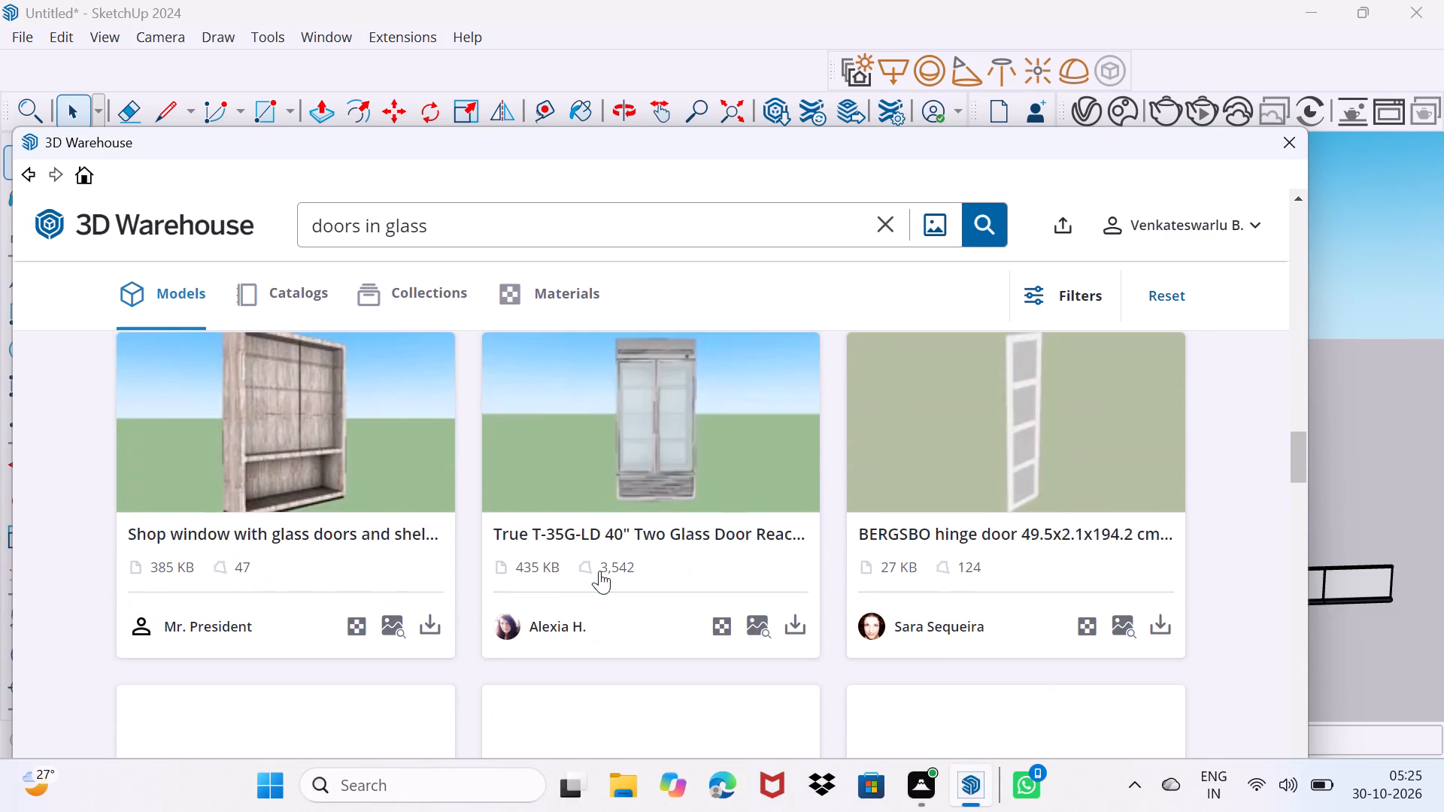
{"action": "scroll", "coordinate": [599, 571], "scroll_direction": "down", "scroll_amount": 9}
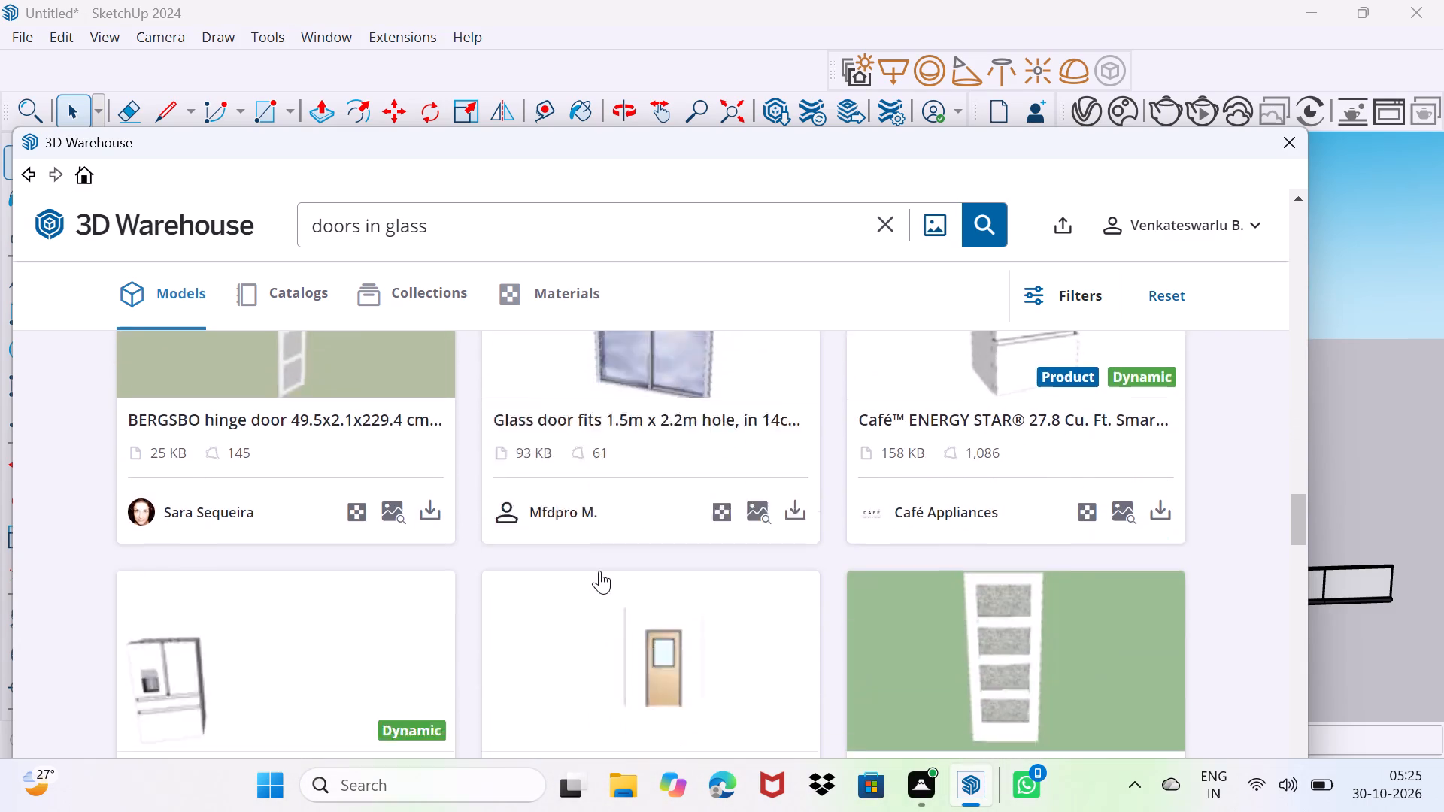
{"action": "scroll", "coordinate": [599, 571], "scroll_direction": "down", "scroll_amount": 3}
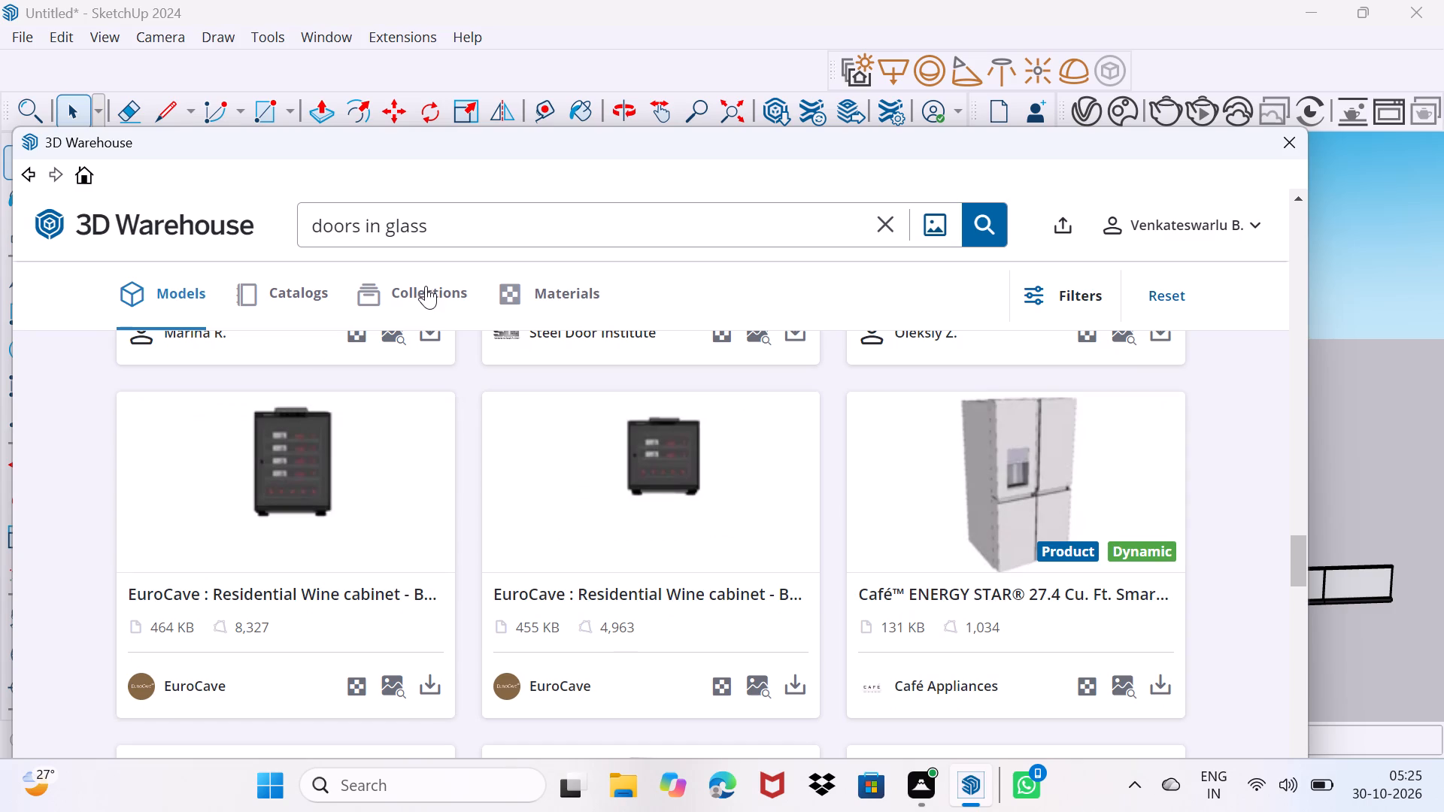
Switch the "doors in glass" search to collections and examine the glass door collections.
{"action": "left_click", "coordinate": [426, 286]}
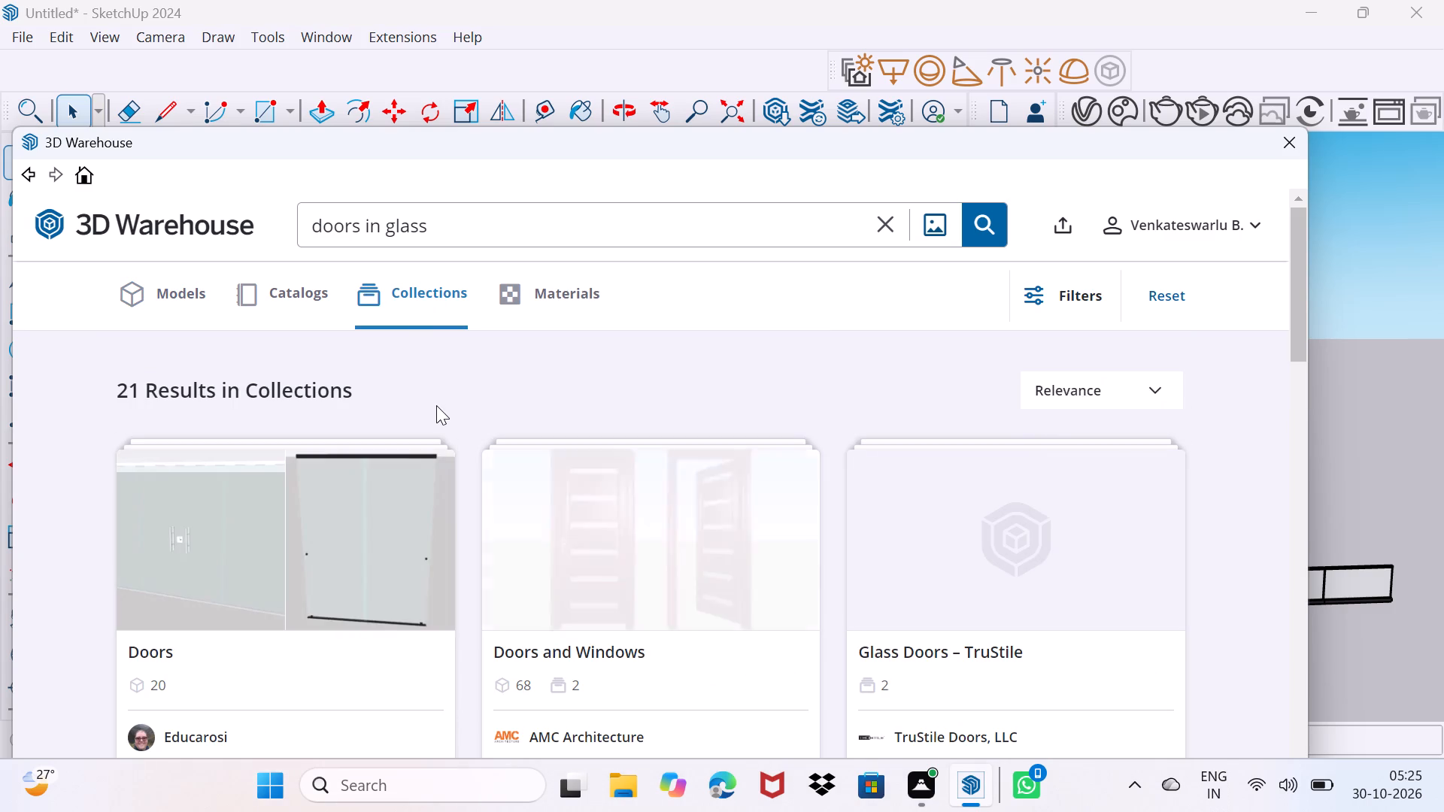
{"action": "scroll", "coordinate": [436, 405], "scroll_direction": "down", "scroll_amount": 3}
{"action": "scroll", "coordinate": [436, 405], "scroll_direction": "up", "scroll_amount": 2}
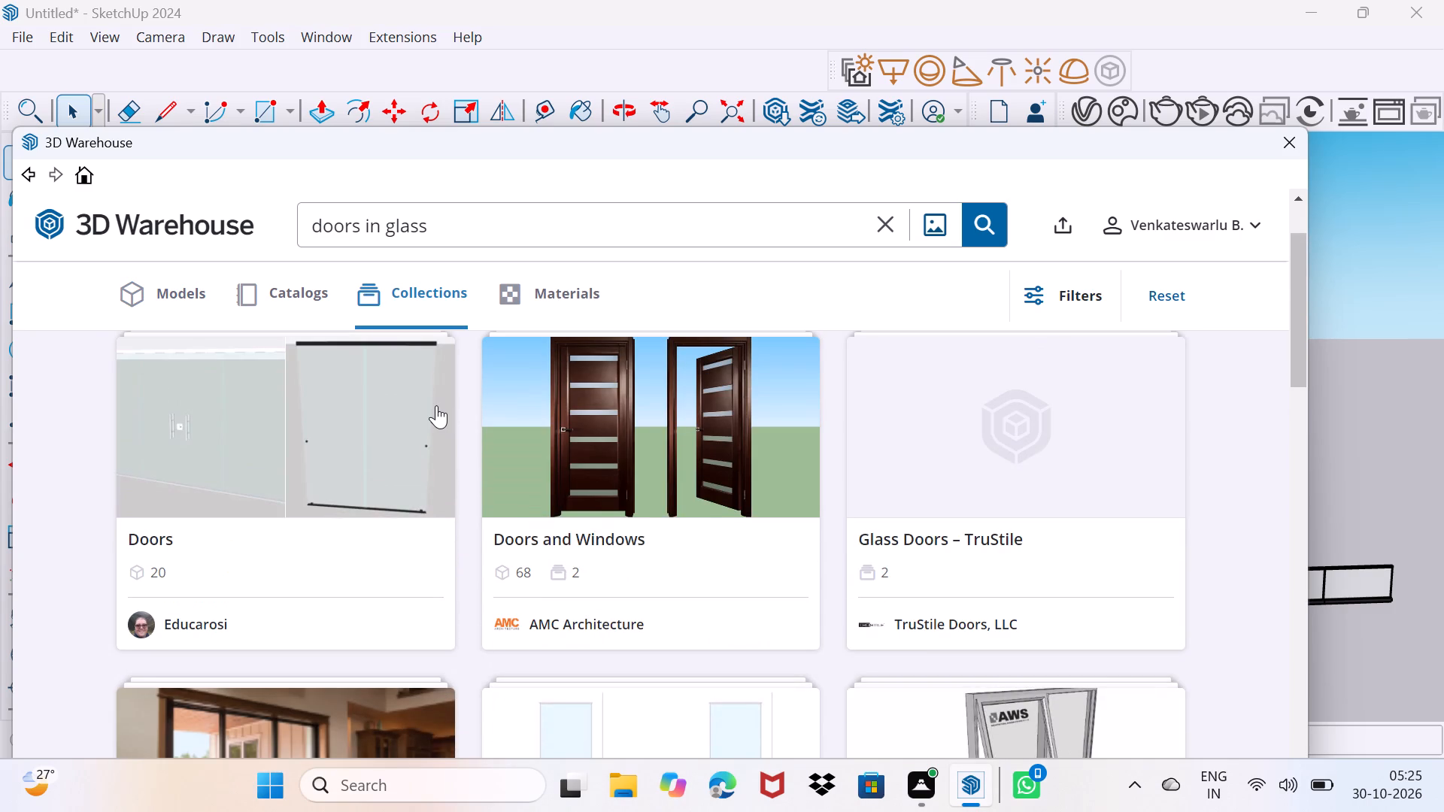
{"action": "scroll", "coordinate": [436, 405], "scroll_direction": "down", "scroll_amount": 6}
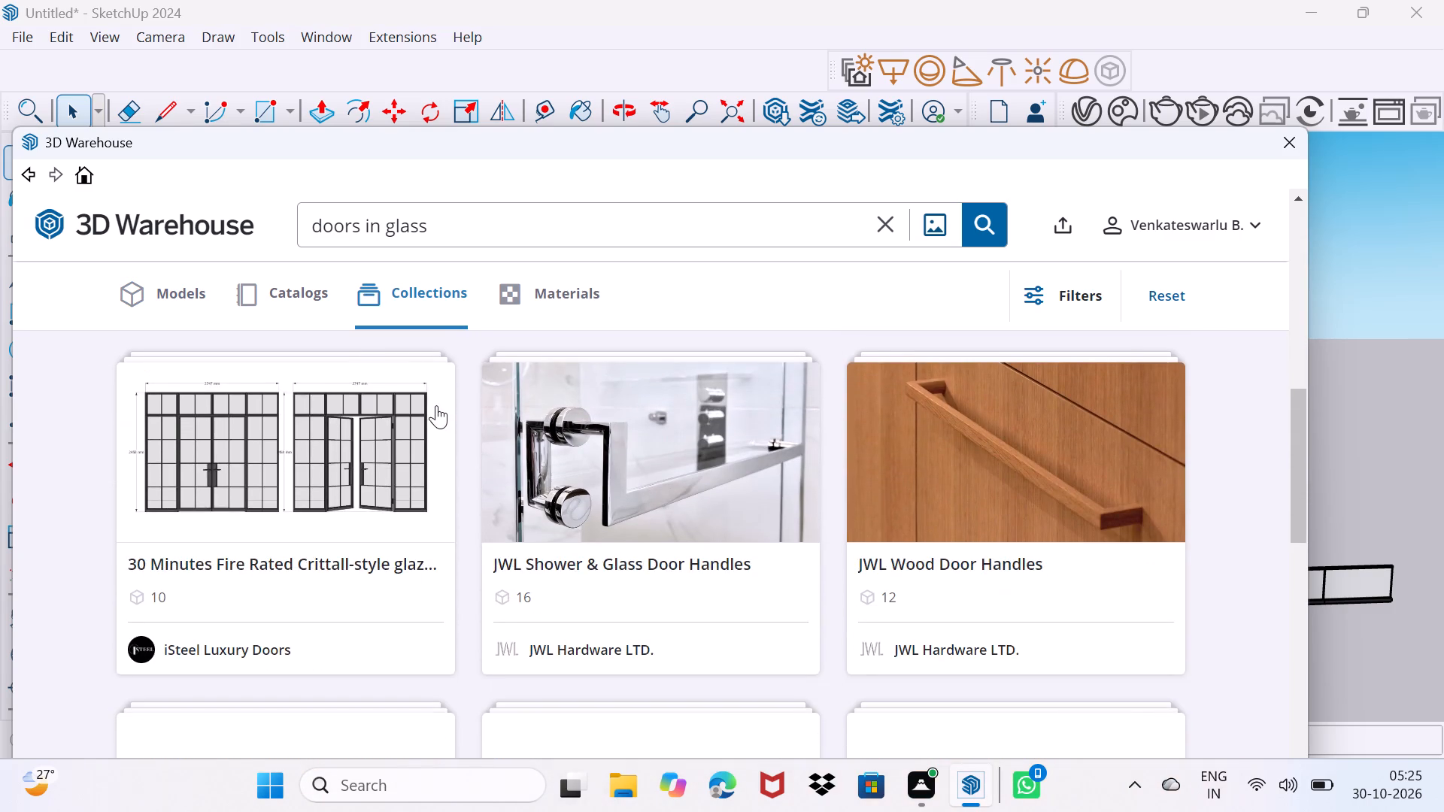
{"action": "scroll", "coordinate": [436, 405], "scroll_direction": "down", "scroll_amount": 8}
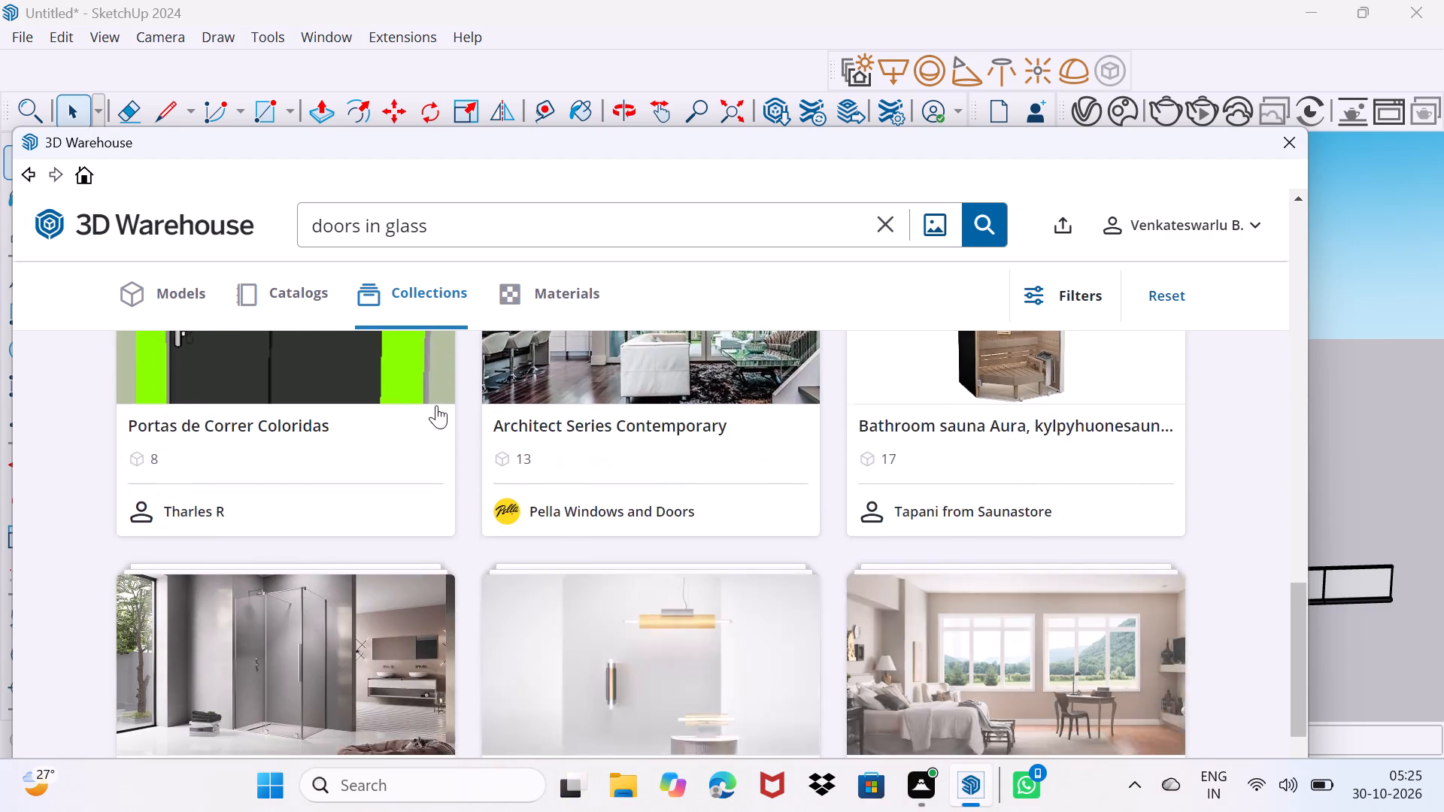
{"action": "scroll", "coordinate": [436, 405], "scroll_direction": "down", "scroll_amount": 6}
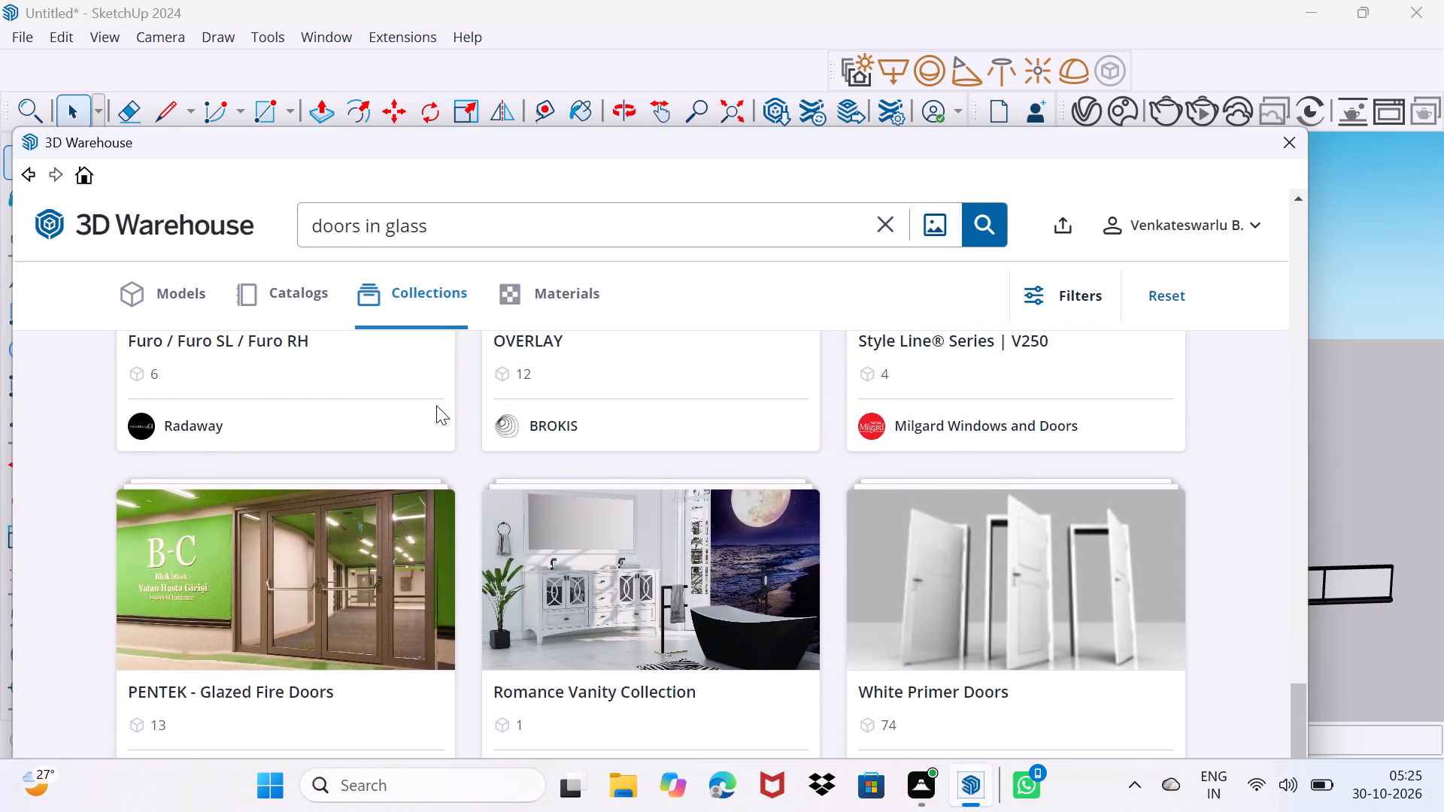
{"action": "scroll", "coordinate": [436, 405], "scroll_direction": "down", "scroll_amount": 3}
{"action": "scroll", "coordinate": [436, 405], "scroll_direction": "up", "scroll_amount": 14}
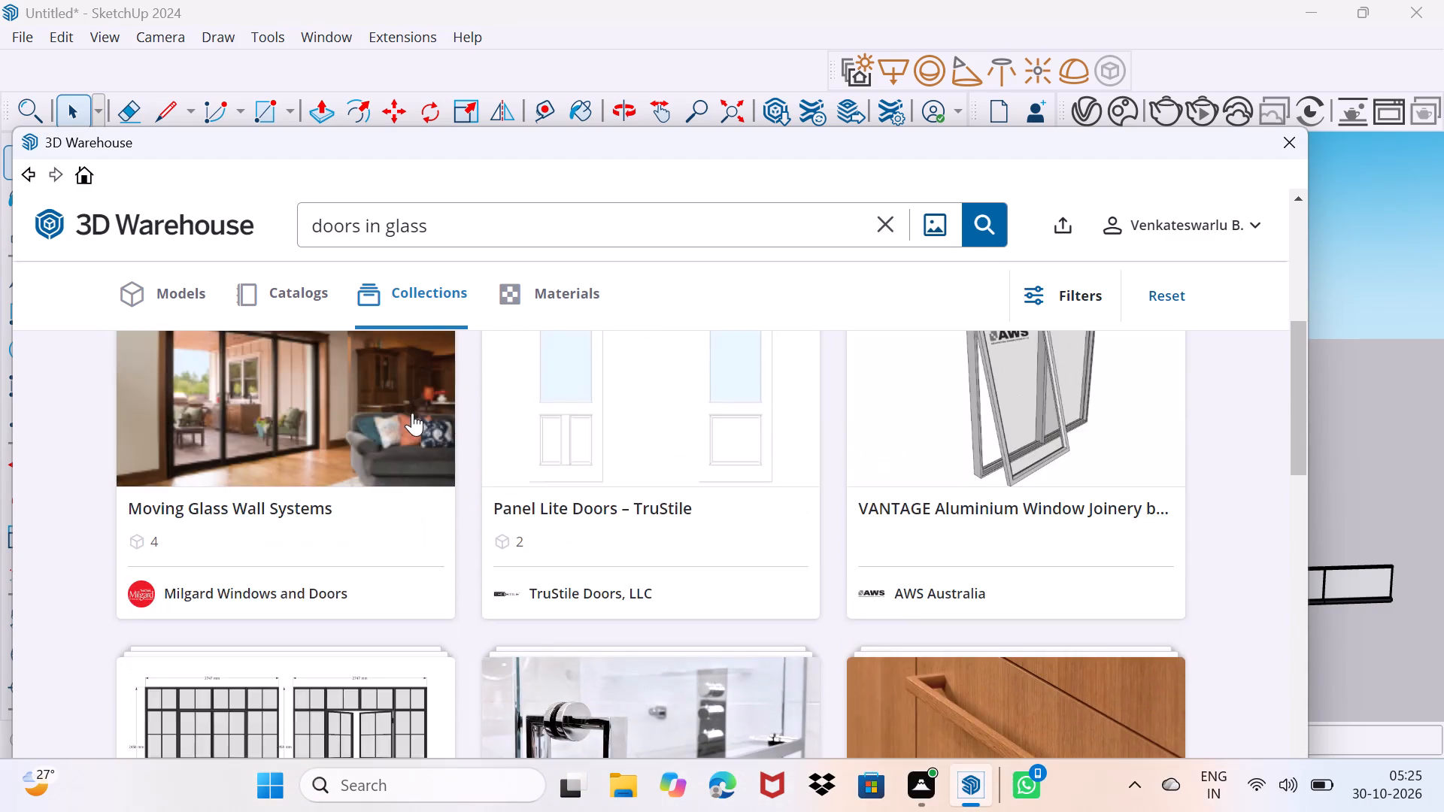
{"action": "scroll", "coordinate": [408, 415], "scroll_direction": "up", "scroll_amount": 4}
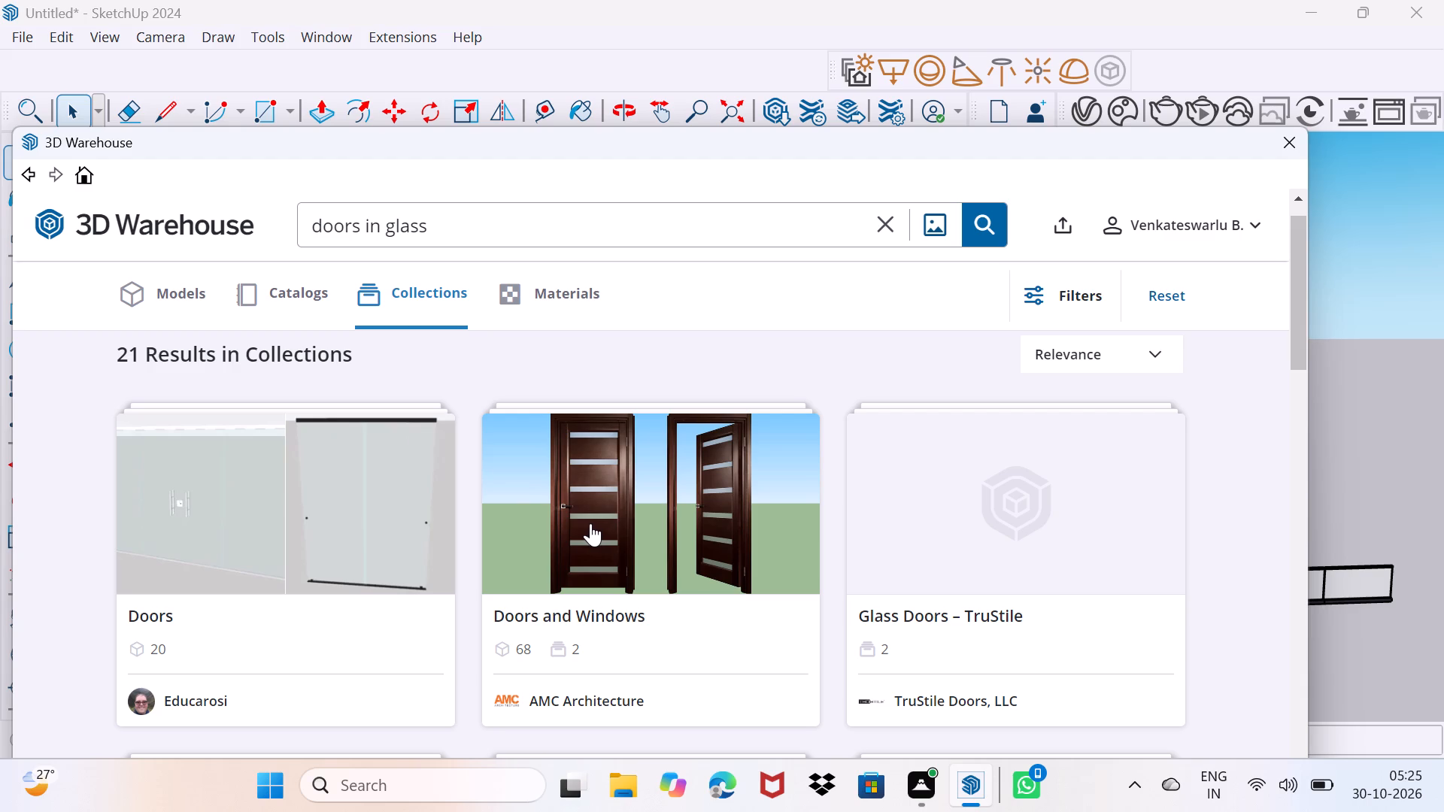
{"action": "scroll", "coordinate": [592, 520], "scroll_direction": "down", "scroll_amount": 3}
{"action": "scroll", "coordinate": [592, 520], "scroll_direction": "up", "scroll_amount": 5}
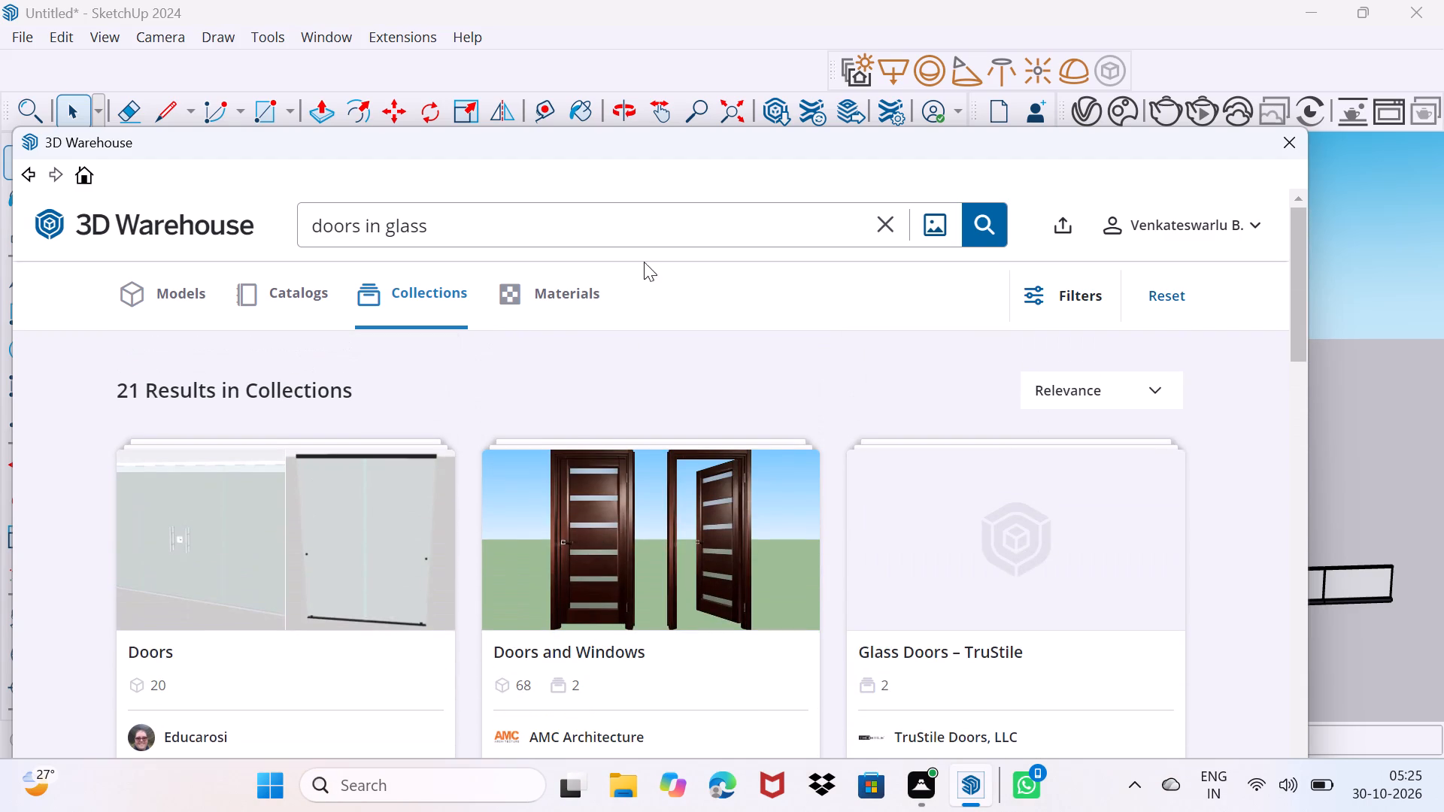
Shorten the search text back to "doors" and search the collections again.
{"action": "left_click", "coordinate": [629, 226]}
{"action": "key", "text": "BackSpace"}
{"action": "key", "text": "BackSpace"}
{"action": "key", "text": "BackSpace"}
{"action": "key", "text": "BackSpace"}
{"action": "key", "text": "BackSpace"}
{"action": "key", "text": "BackSpace"}
{"action": "key", "text": "BackSpace"}
{"action": "key", "text": "BackSpace"}
{"action": "key", "text": "Return"}
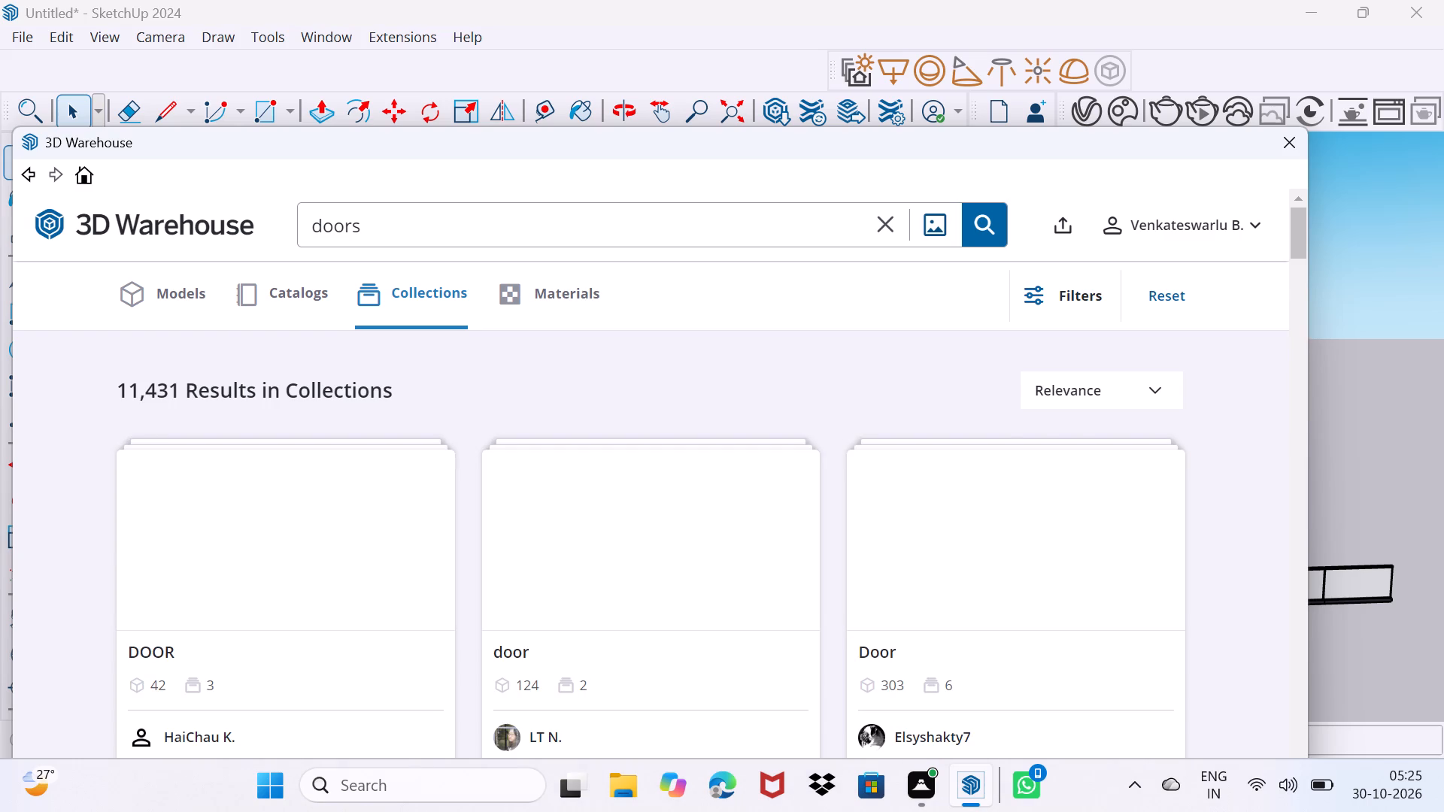
Look through the "doors" collections for a door design that suits the building's openings.
{"action": "scroll", "coordinate": [651, 497], "scroll_direction": "down", "scroll_amount": 5}
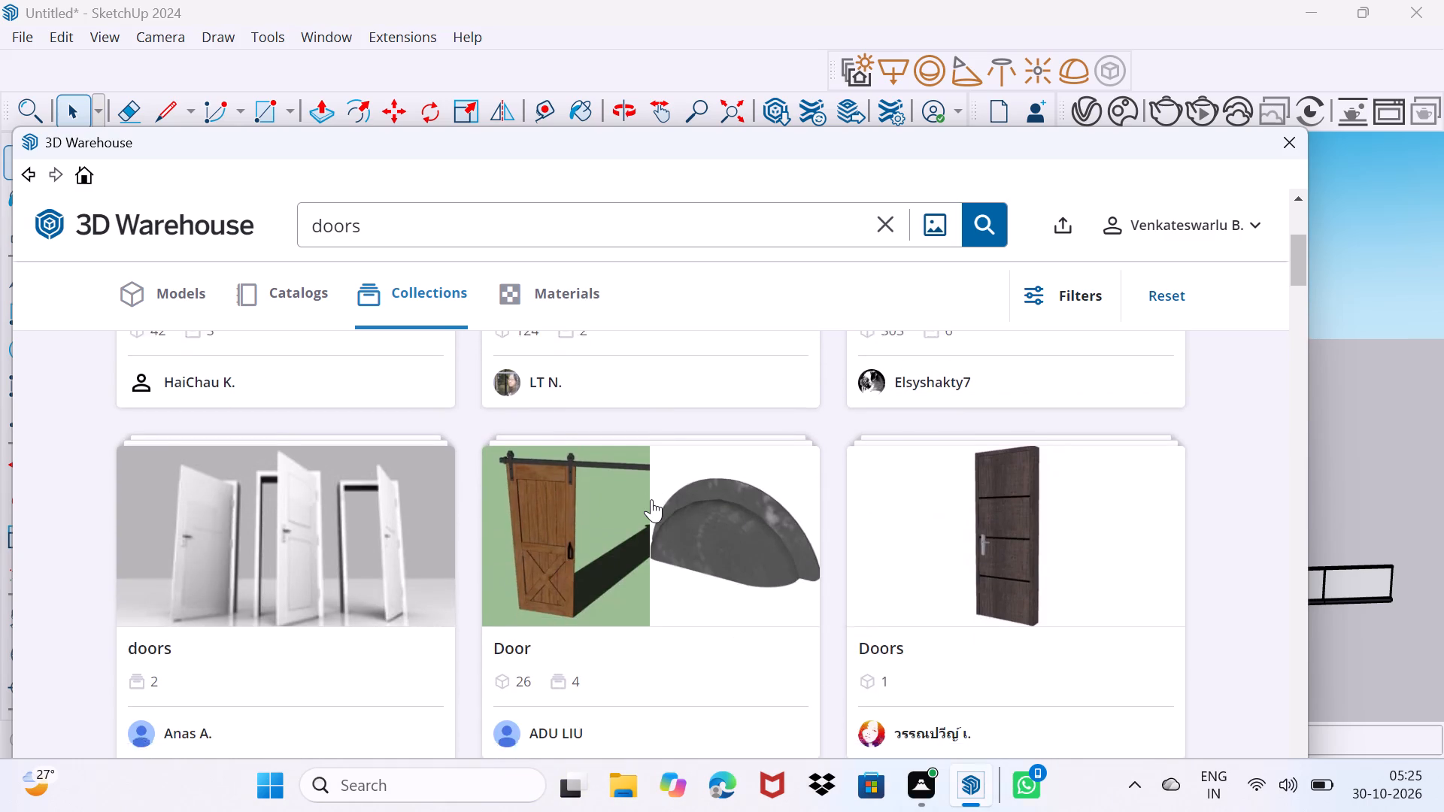
{"action": "scroll", "coordinate": [651, 499], "scroll_direction": "down", "scroll_amount": 4}
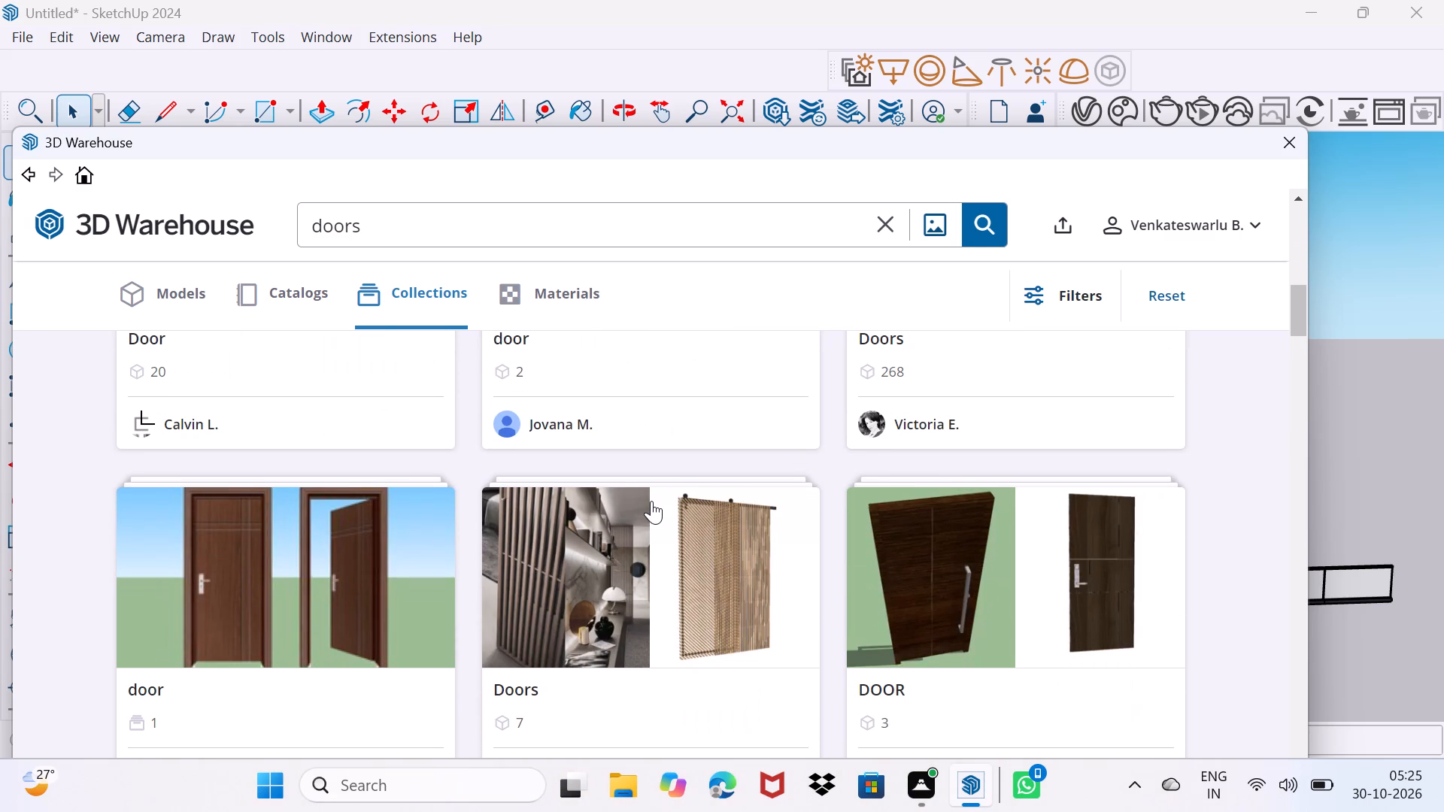
{"action": "scroll", "coordinate": [651, 501], "scroll_direction": "down", "scroll_amount": 7}
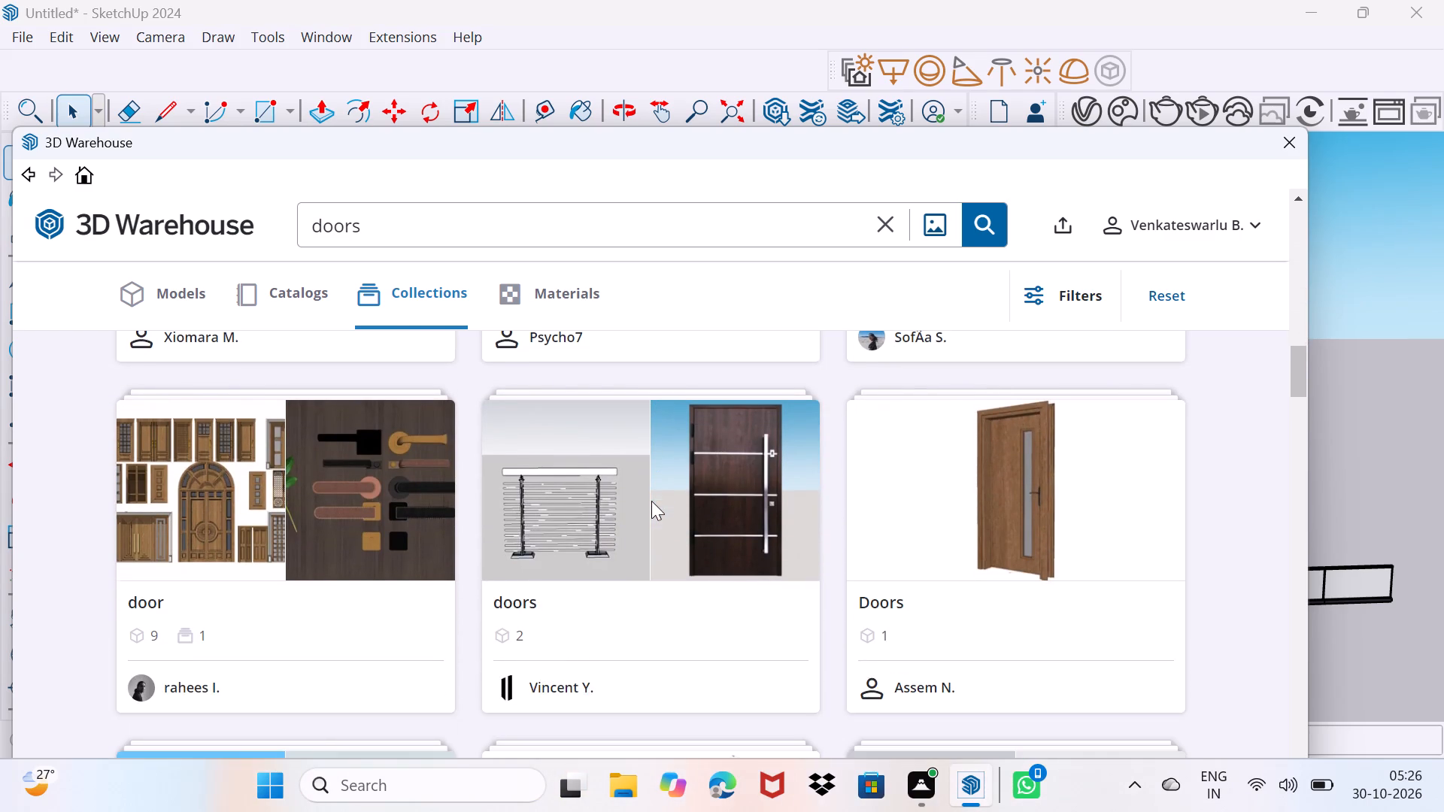
{"action": "scroll", "coordinate": [651, 501], "scroll_direction": "down", "scroll_amount": 3}
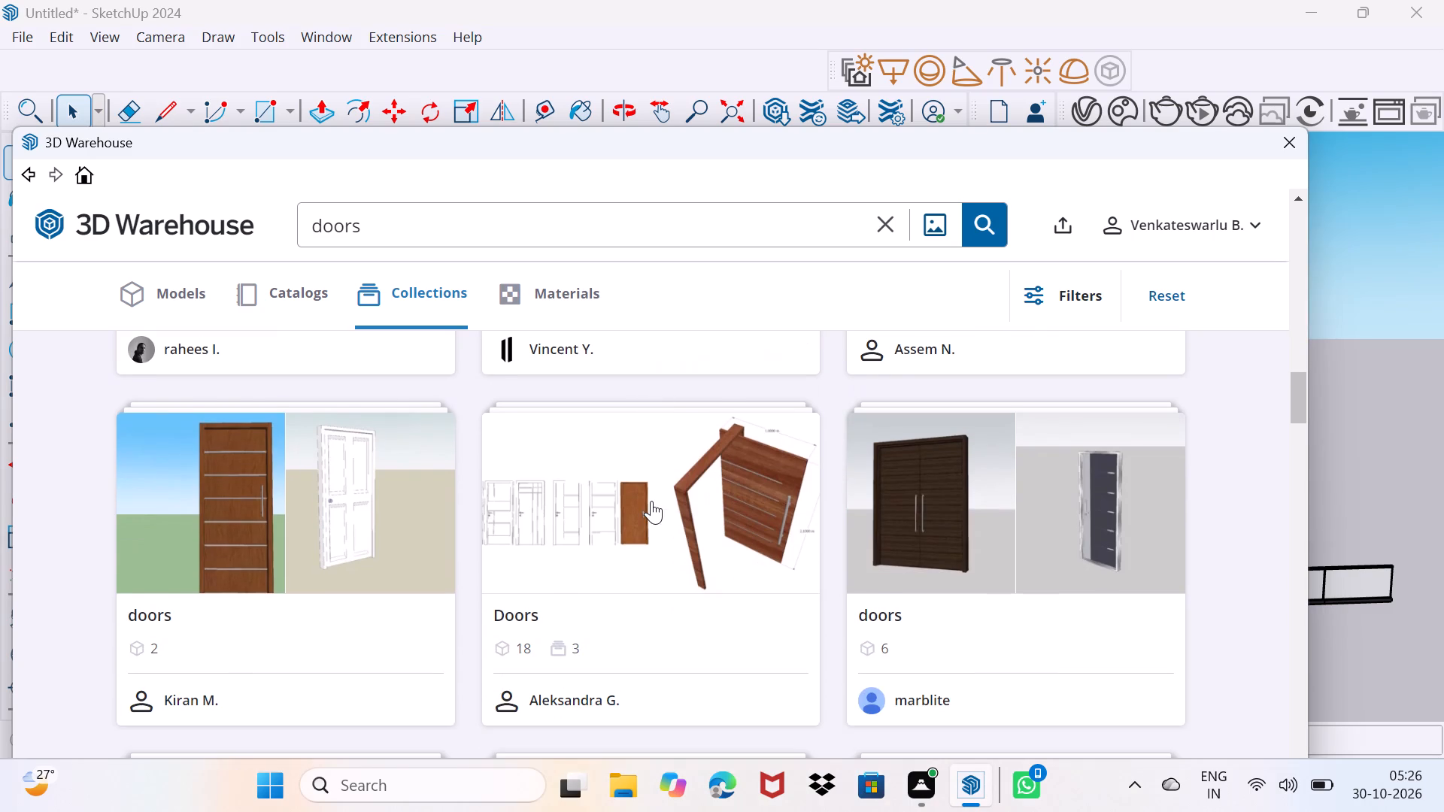
{"action": "scroll", "coordinate": [651, 501], "scroll_direction": "down", "scroll_amount": 2}
{"action": "scroll", "coordinate": [651, 501], "scroll_direction": "up", "scroll_amount": 1}
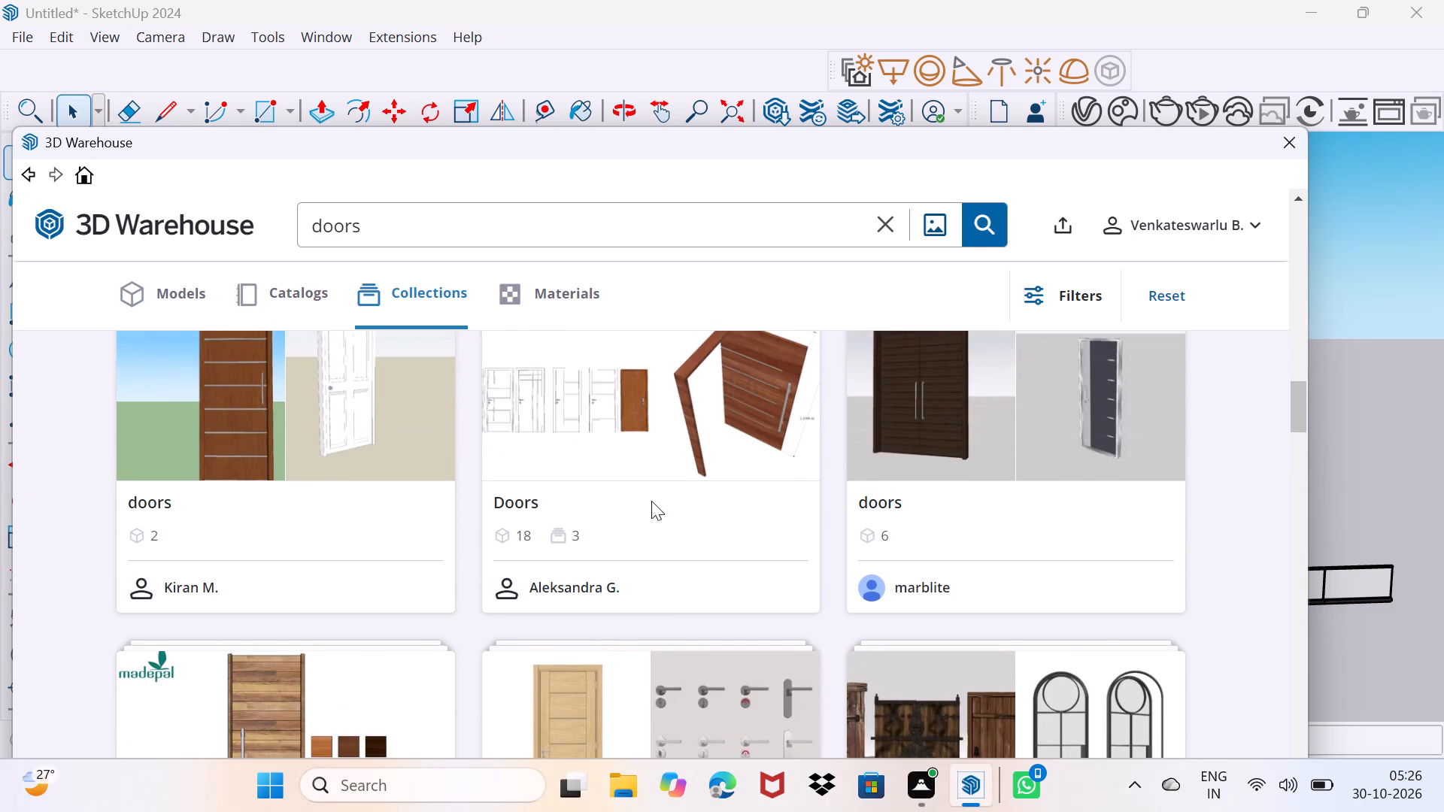
{"action": "scroll", "coordinate": [916, 460], "scroll_direction": "down", "scroll_amount": 4}
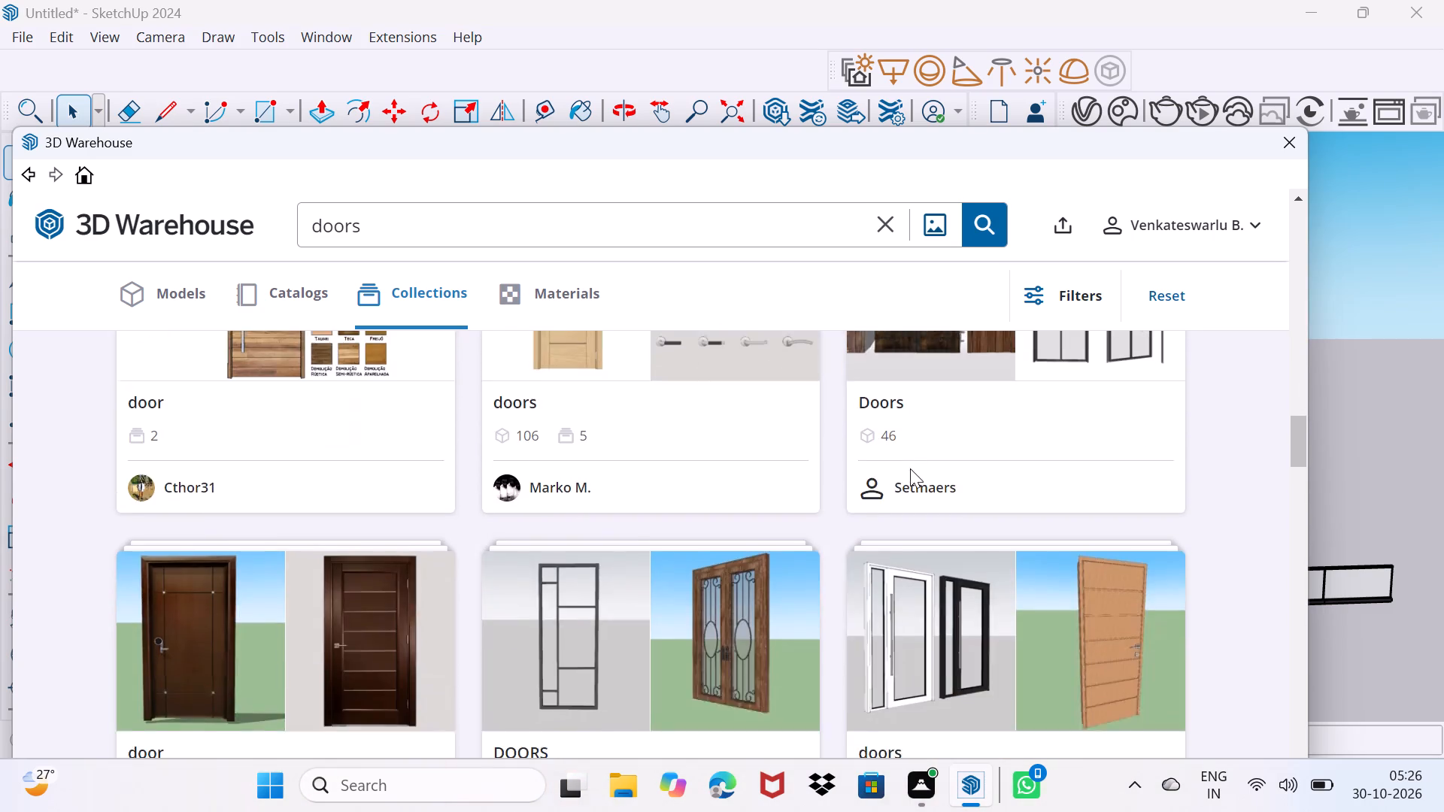
{"action": "scroll", "coordinate": [882, 498], "scroll_direction": "down", "scroll_amount": 3}
{"action": "scroll", "coordinate": [833, 556], "scroll_direction": "up", "scroll_amount": 3}
{"action": "scroll", "coordinate": [833, 556], "scroll_direction": "down", "scroll_amount": 3}
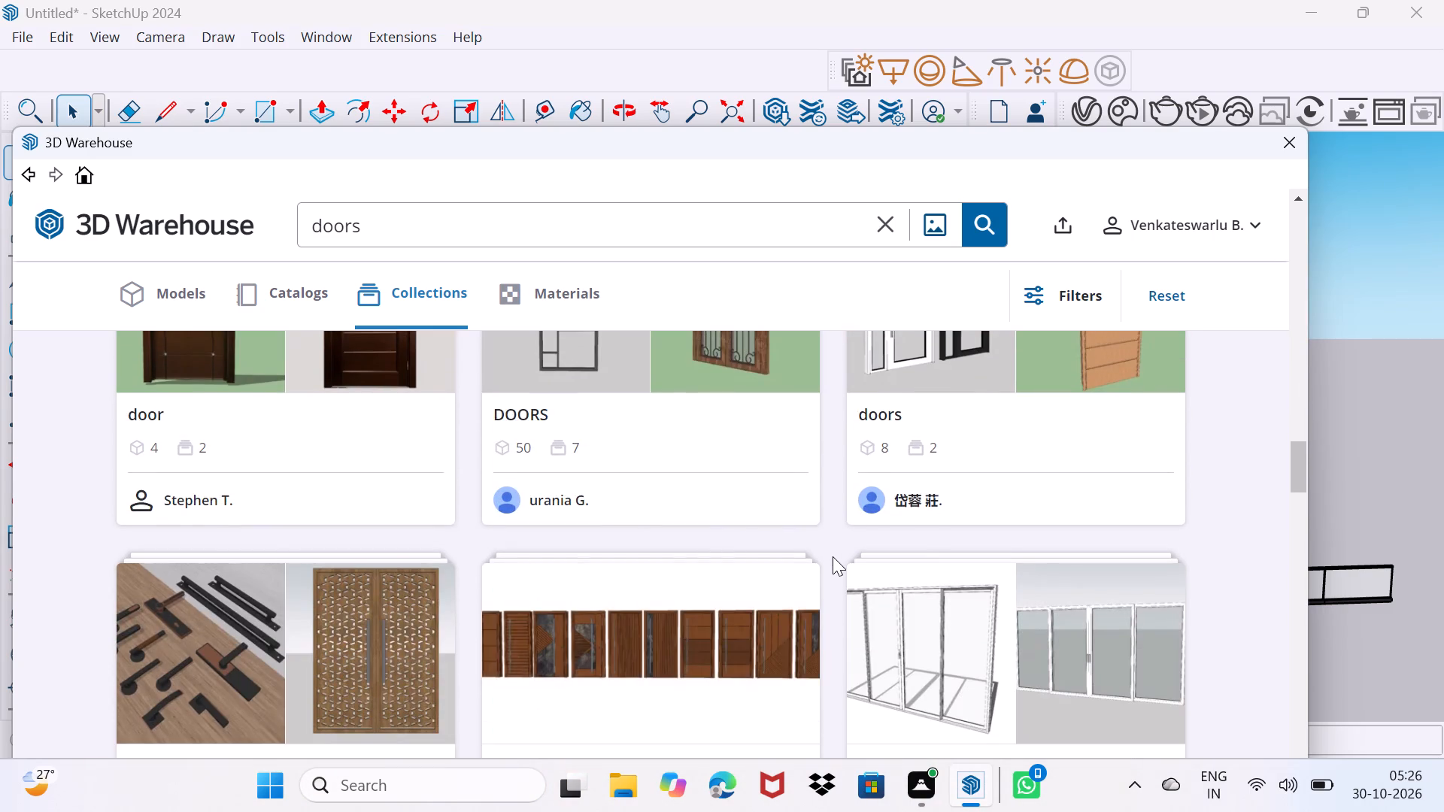
{"action": "scroll", "coordinate": [833, 556], "scroll_direction": "up", "scroll_amount": 1}
{"action": "scroll", "coordinate": [833, 556], "scroll_direction": "down", "scroll_amount": 2}
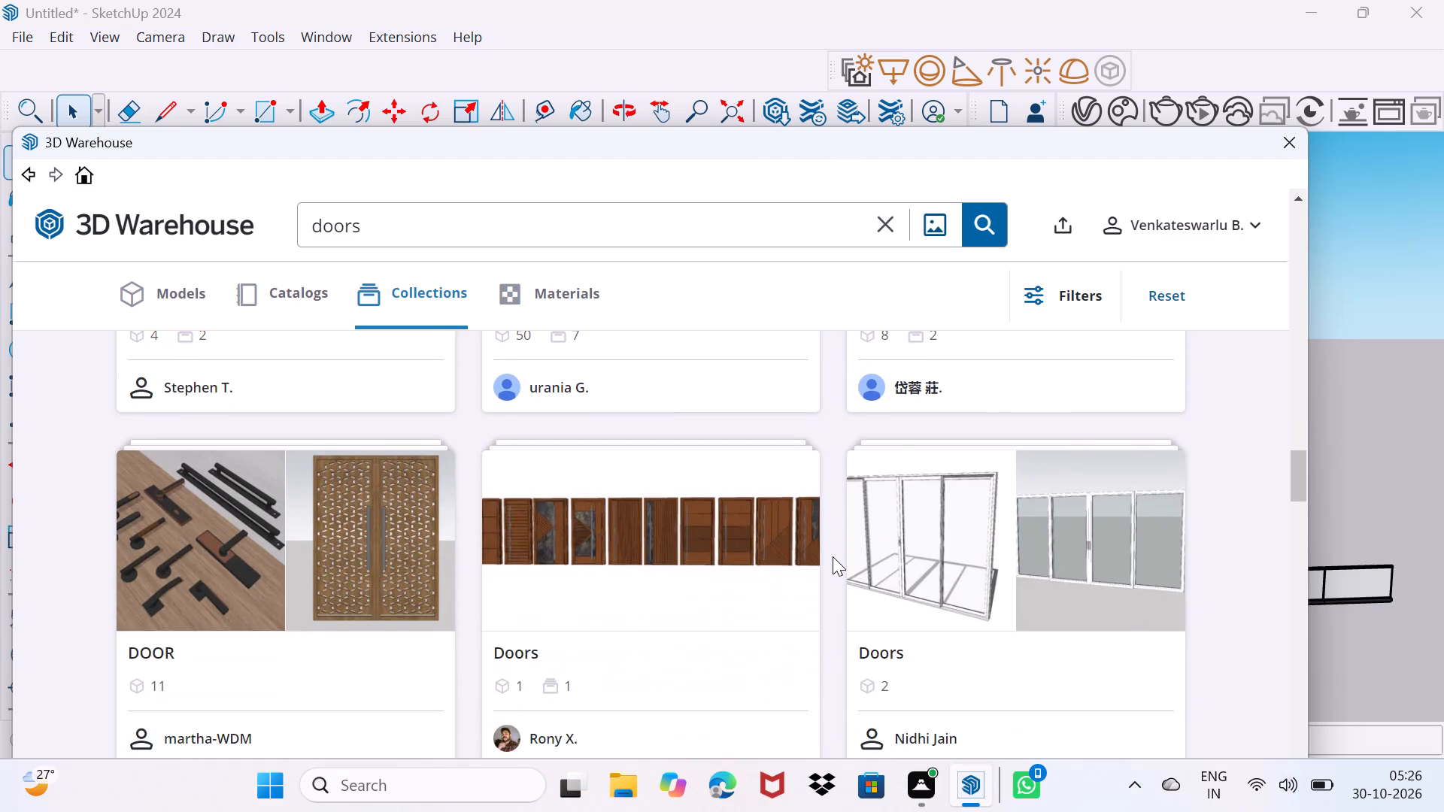
{"action": "scroll", "coordinate": [833, 556], "scroll_direction": "down", "scroll_amount": 8}
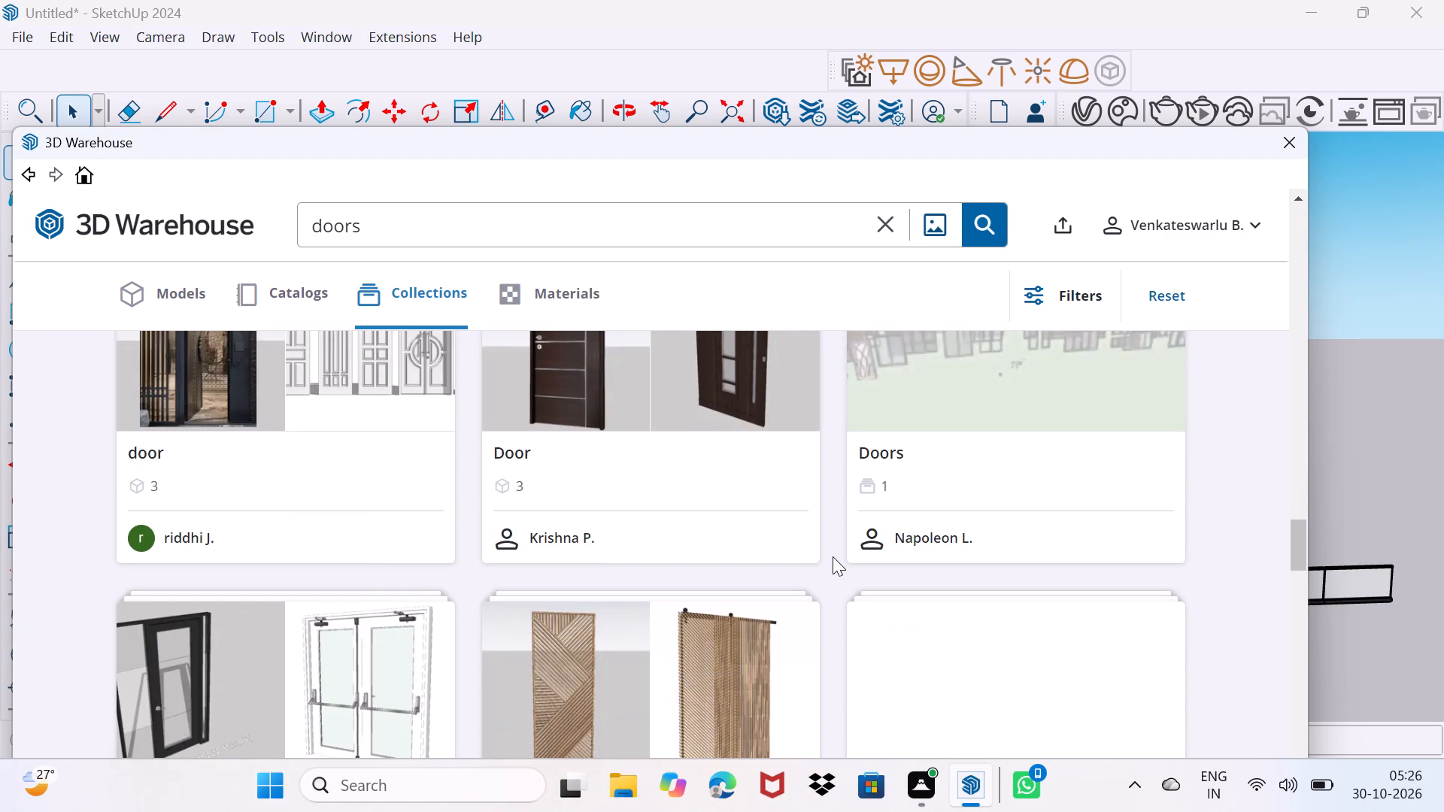
{"action": "scroll", "coordinate": [833, 556], "scroll_direction": "down", "scroll_amount": 5}
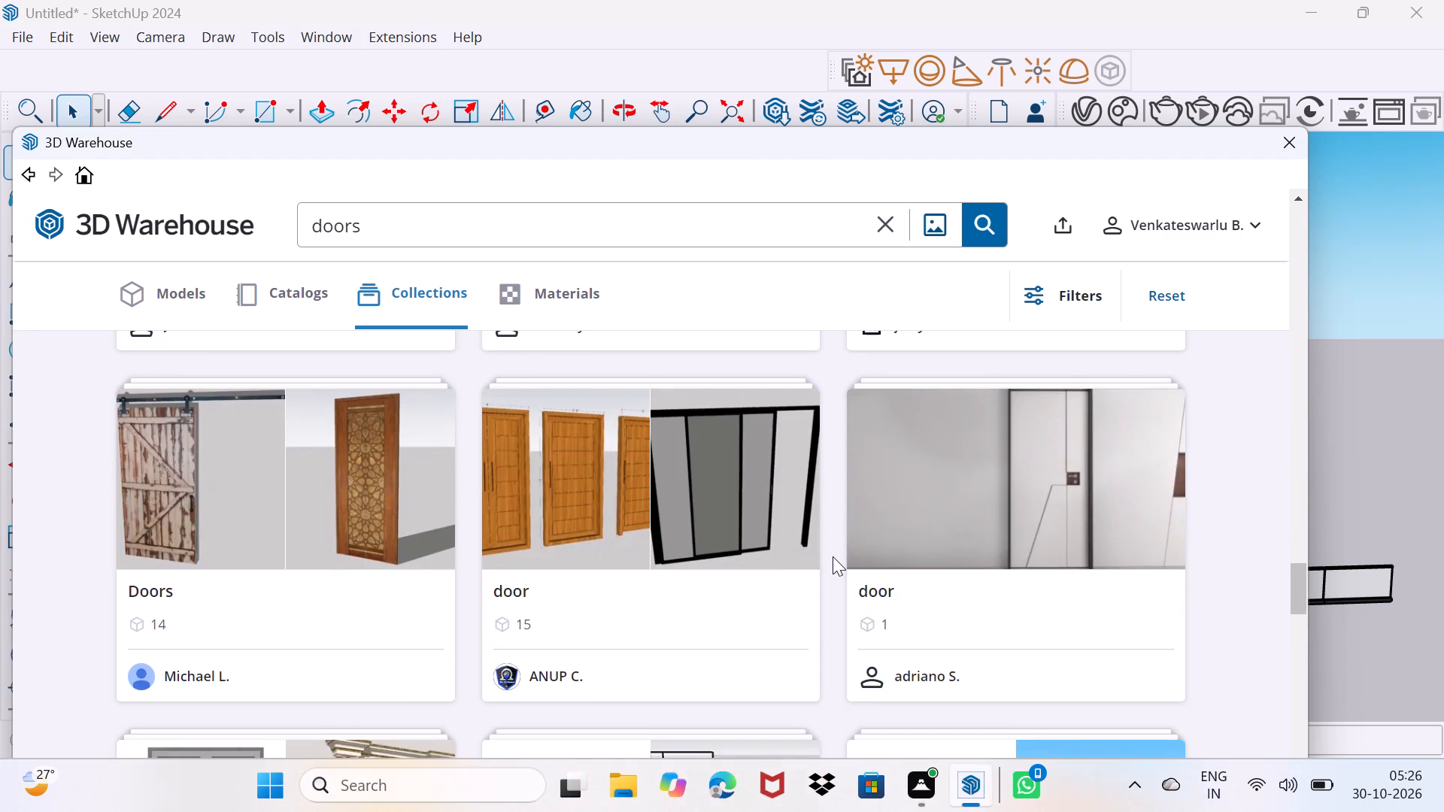
{"action": "scroll", "coordinate": [833, 556], "scroll_direction": "down", "scroll_amount": 5}
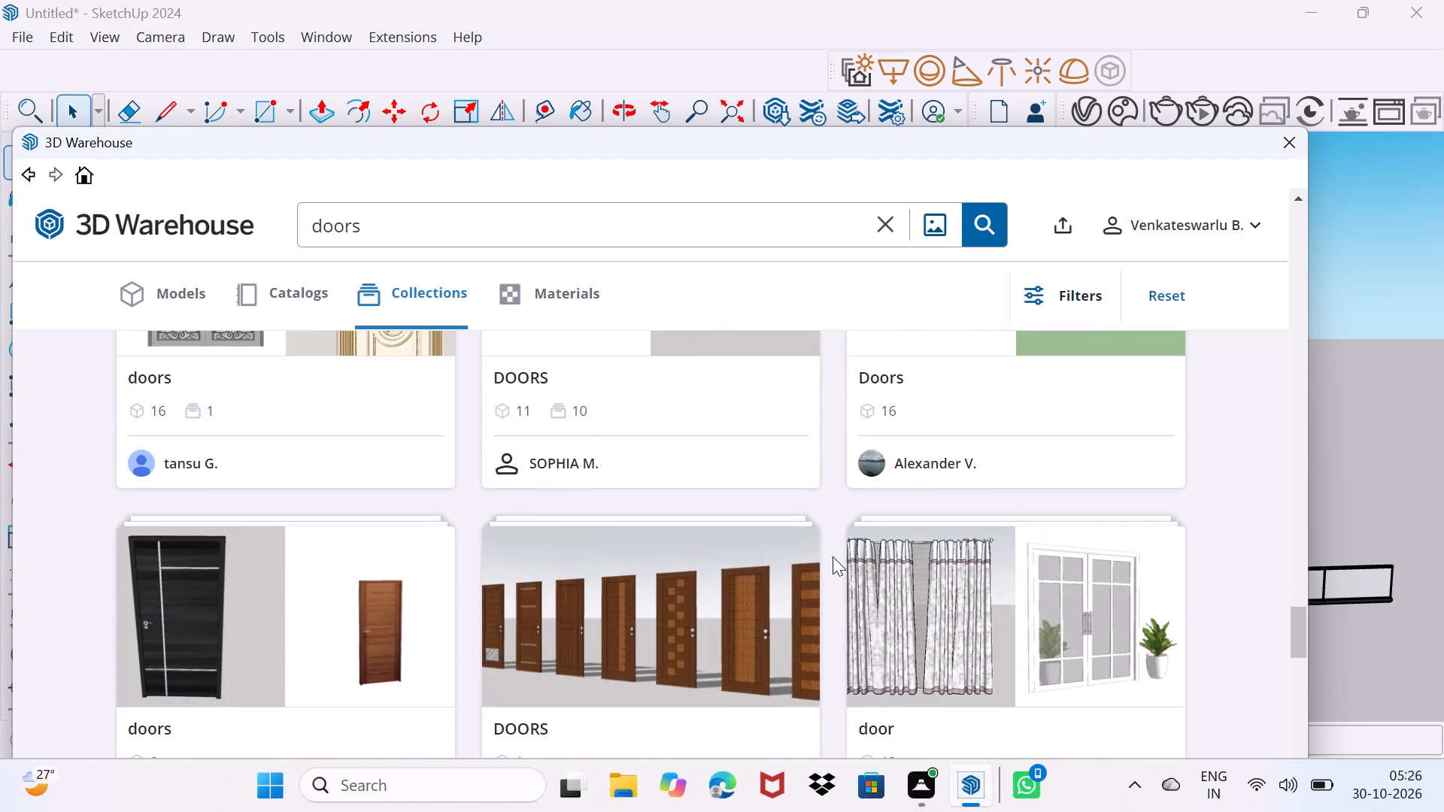
{"action": "scroll", "coordinate": [833, 556], "scroll_direction": "down", "scroll_amount": 8}
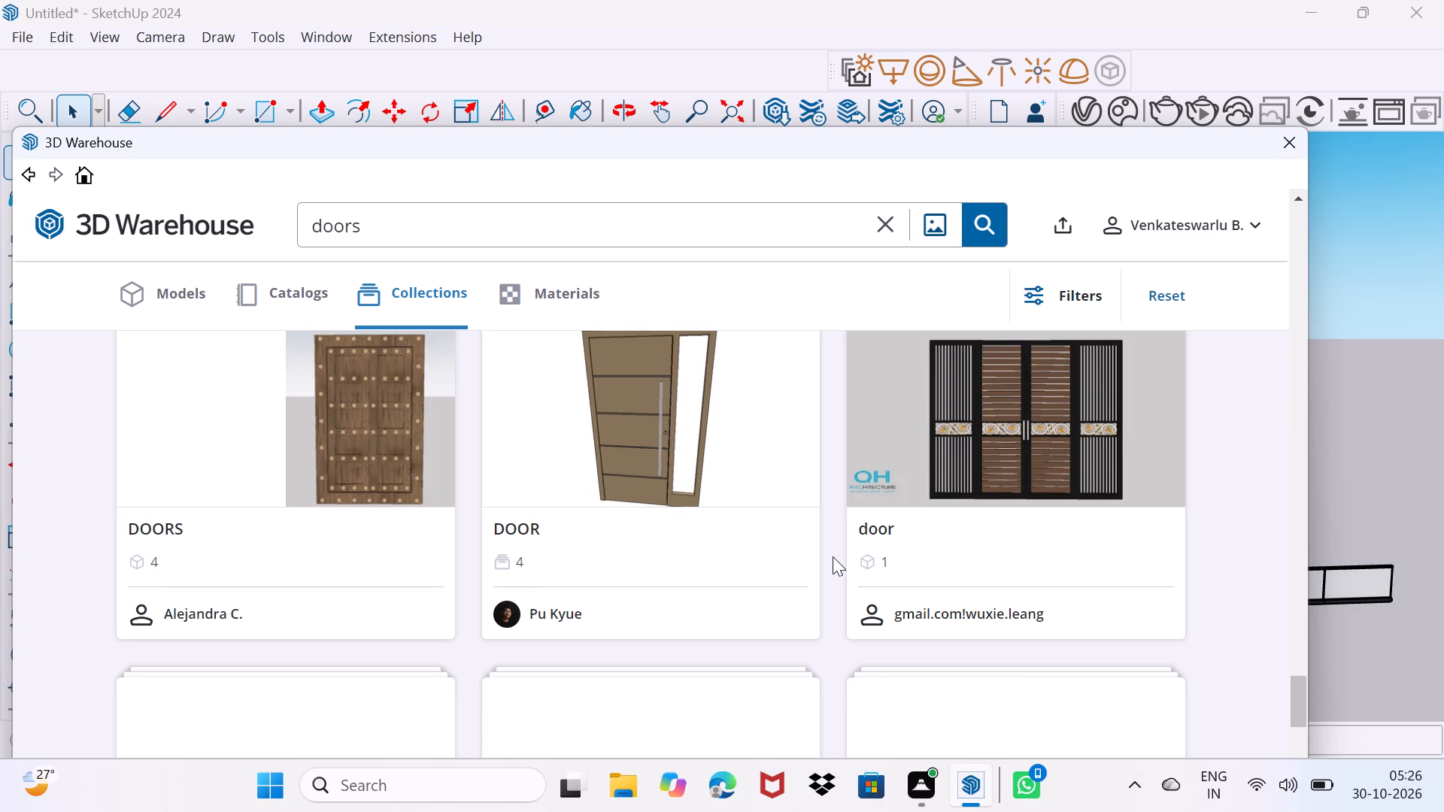
{"action": "scroll", "coordinate": [833, 556], "scroll_direction": "down", "scroll_amount": 2}
{"action": "scroll", "coordinate": [833, 556], "scroll_direction": "up", "scroll_amount": 2}
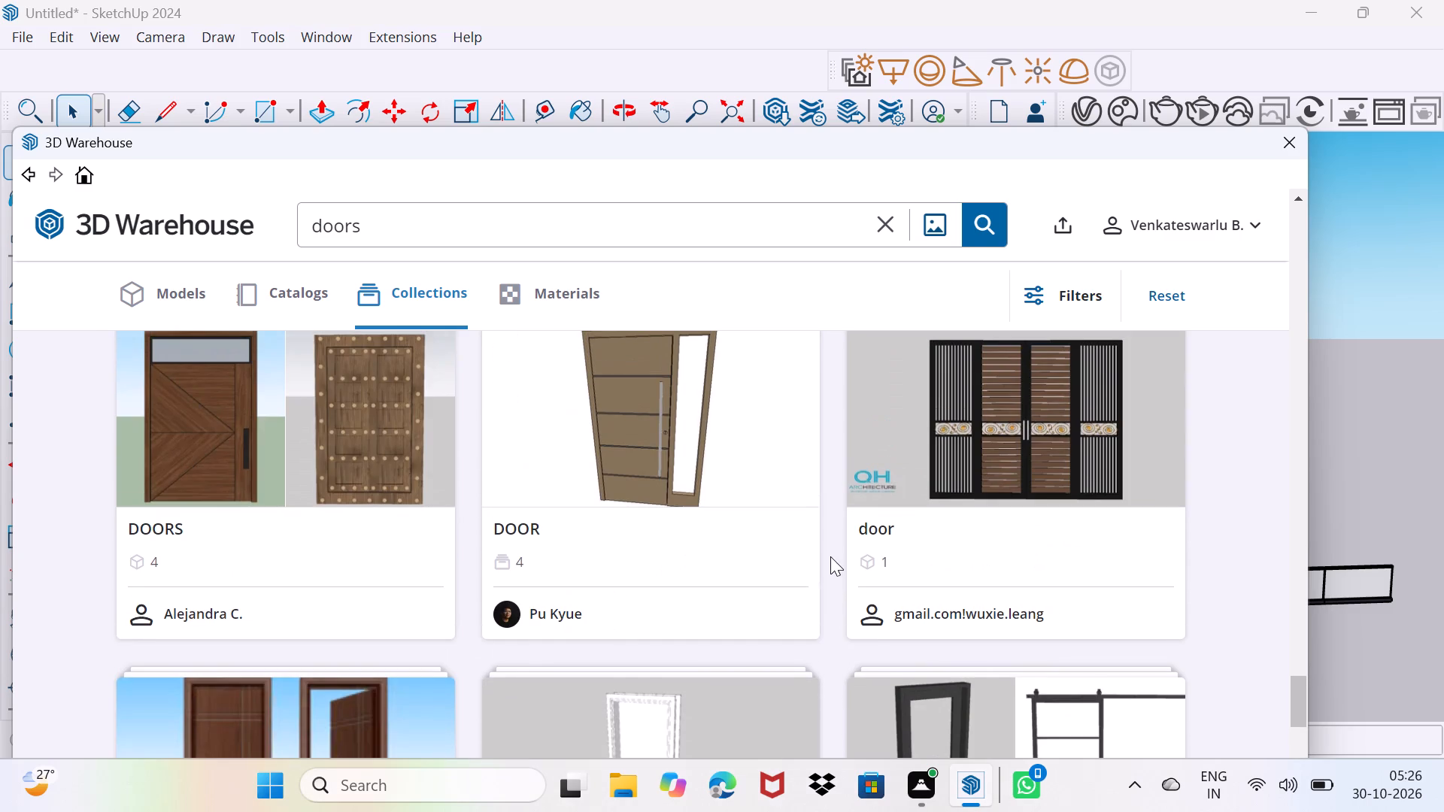
{"action": "scroll", "coordinate": [667, 513], "scroll_direction": "down", "scroll_amount": 6}
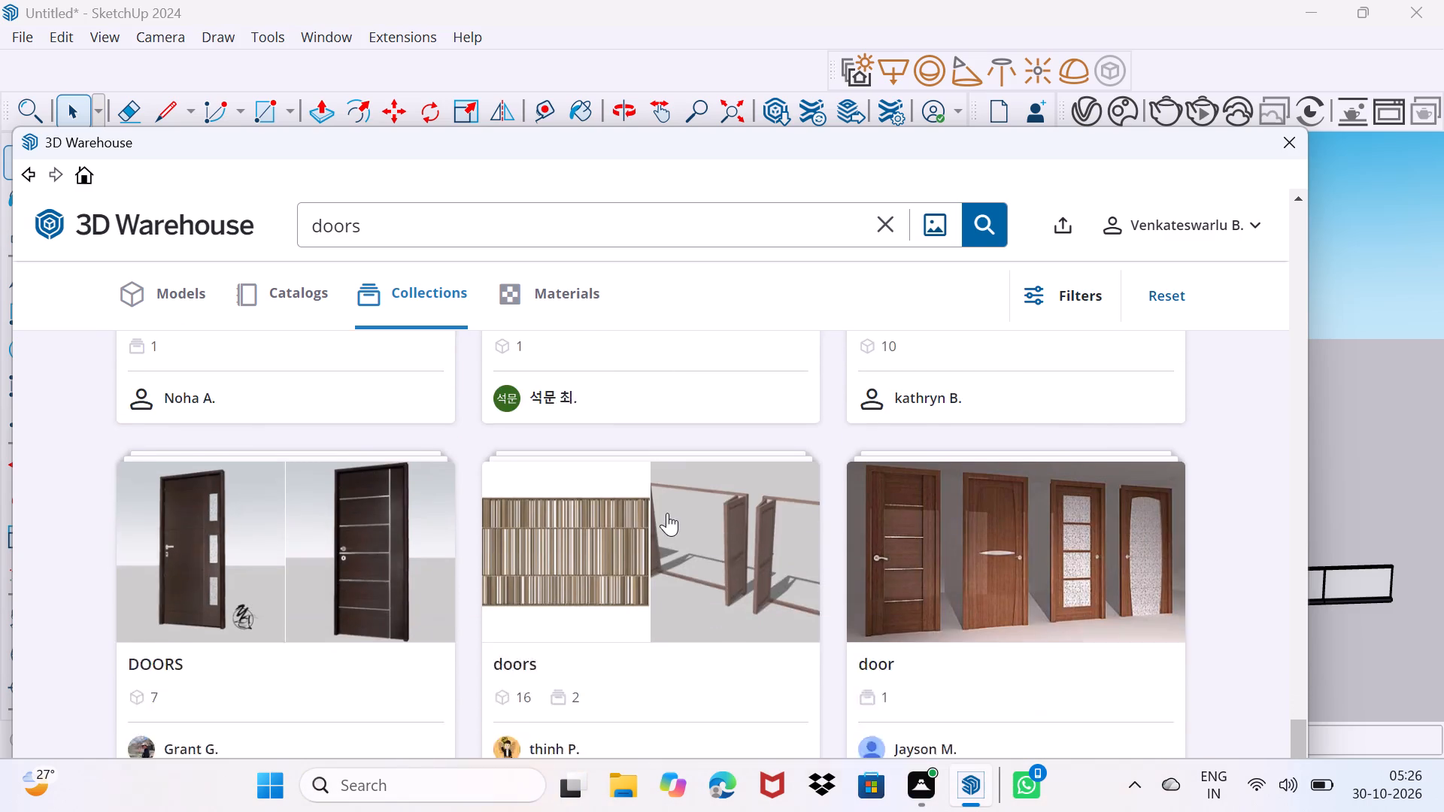
{"action": "scroll", "coordinate": [667, 513], "scroll_direction": "down", "scroll_amount": 4}
{"action": "scroll", "coordinate": [668, 512], "scroll_direction": "up", "scroll_amount": 2}
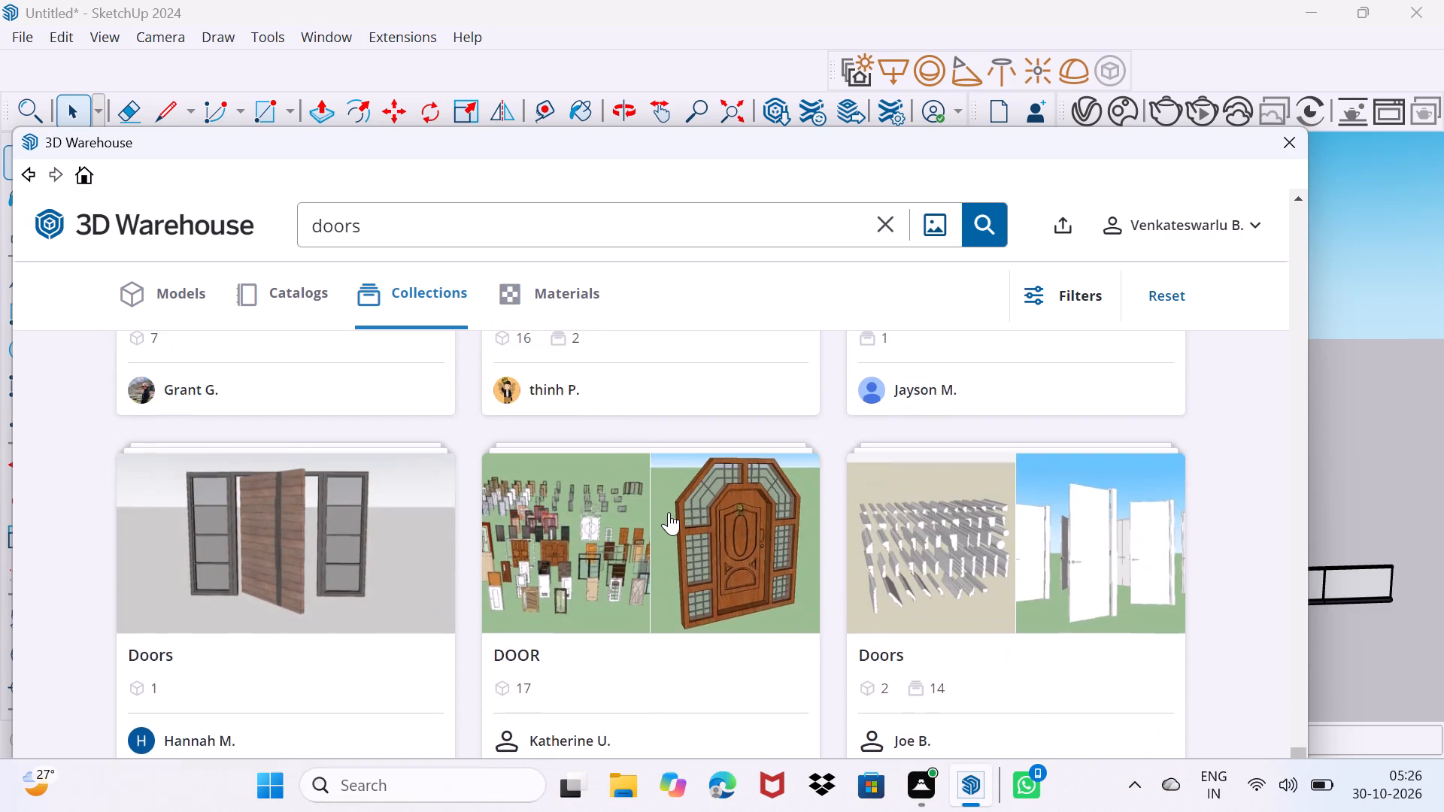
{"action": "scroll", "coordinate": [670, 511], "scroll_direction": "down", "scroll_amount": 4}
{"action": "scroll", "coordinate": [670, 511], "scroll_direction": "up", "scroll_amount": 7}
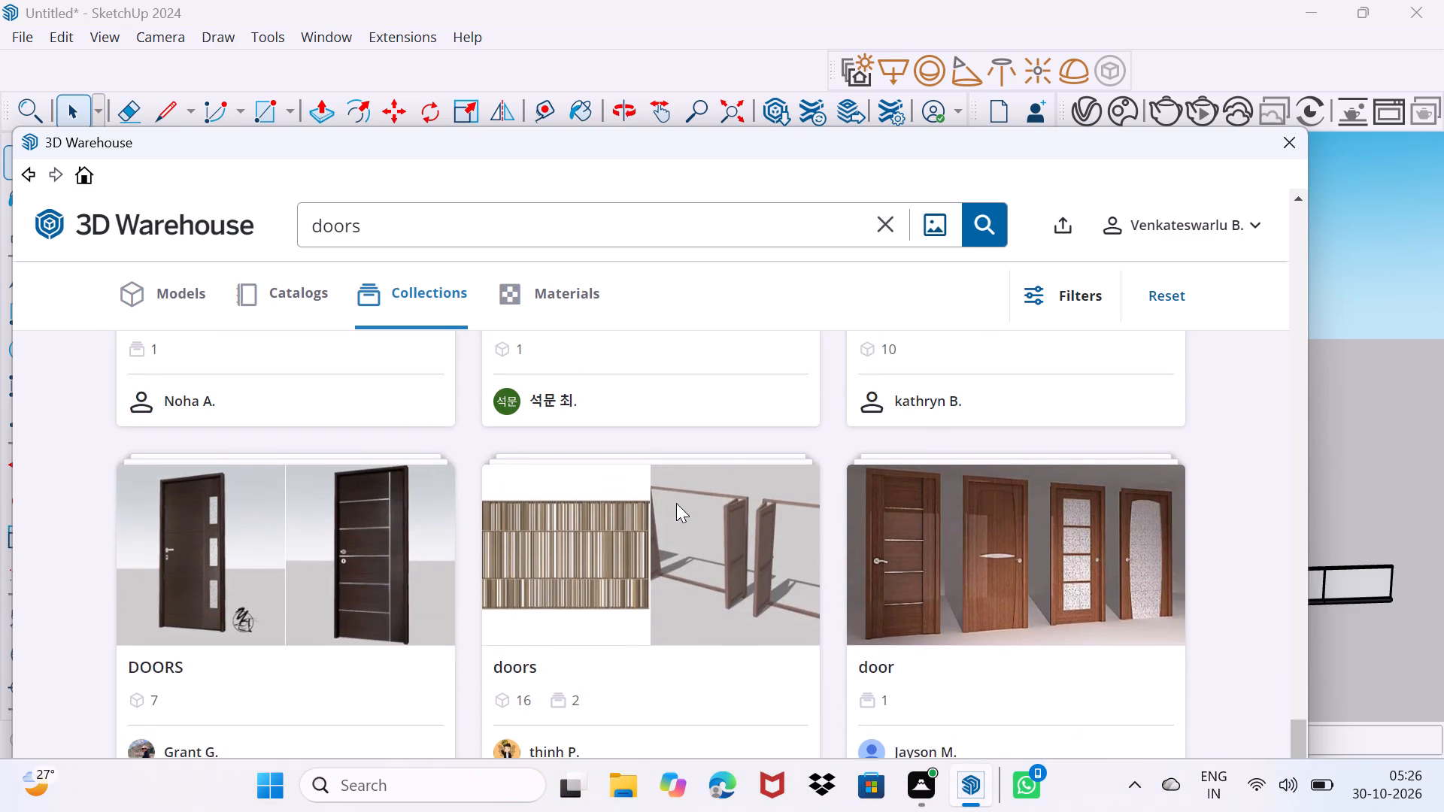
{"action": "scroll", "coordinate": [664, 514], "scroll_direction": "up", "scroll_amount": 4}
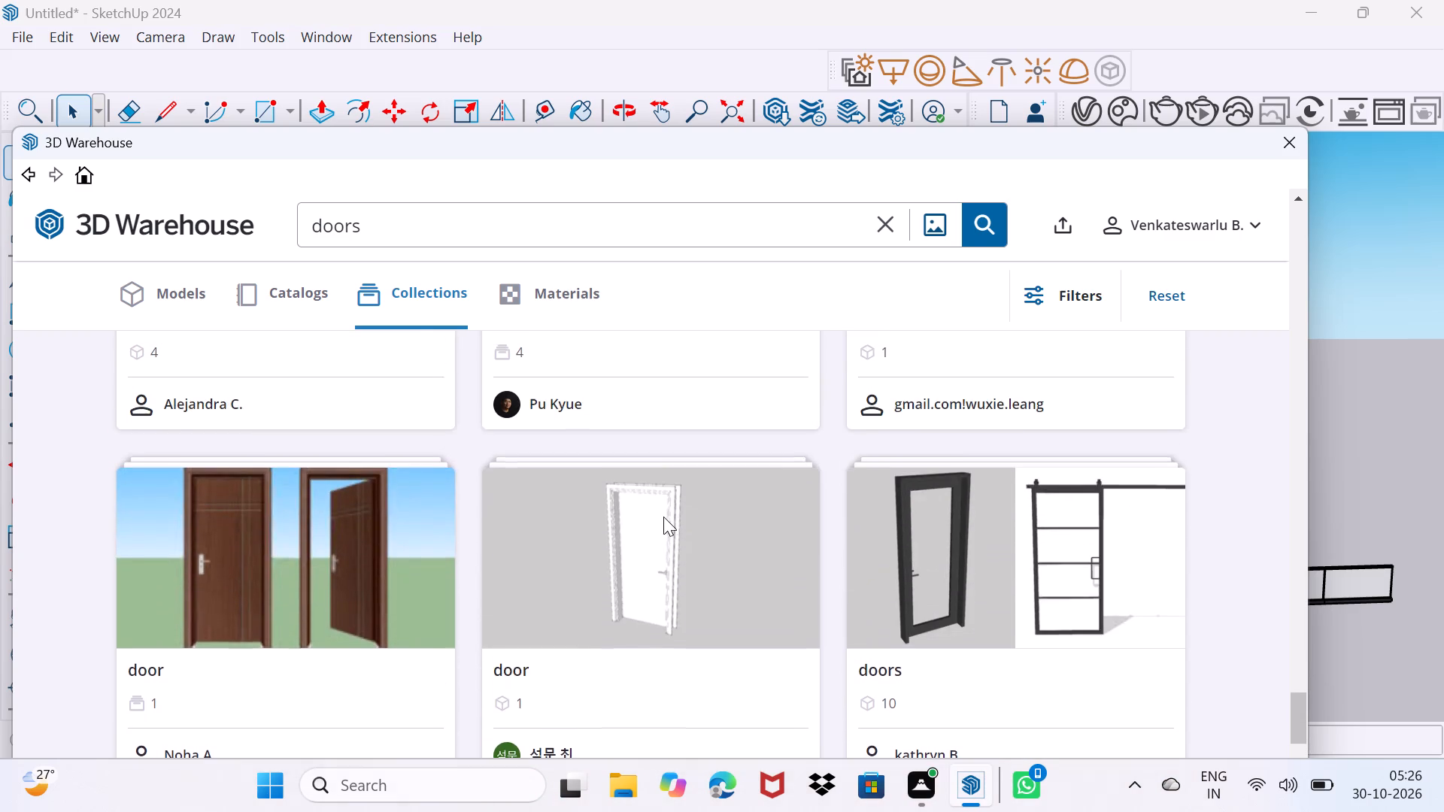
{"action": "scroll", "coordinate": [663, 517], "scroll_direction": "up", "scroll_amount": 6}
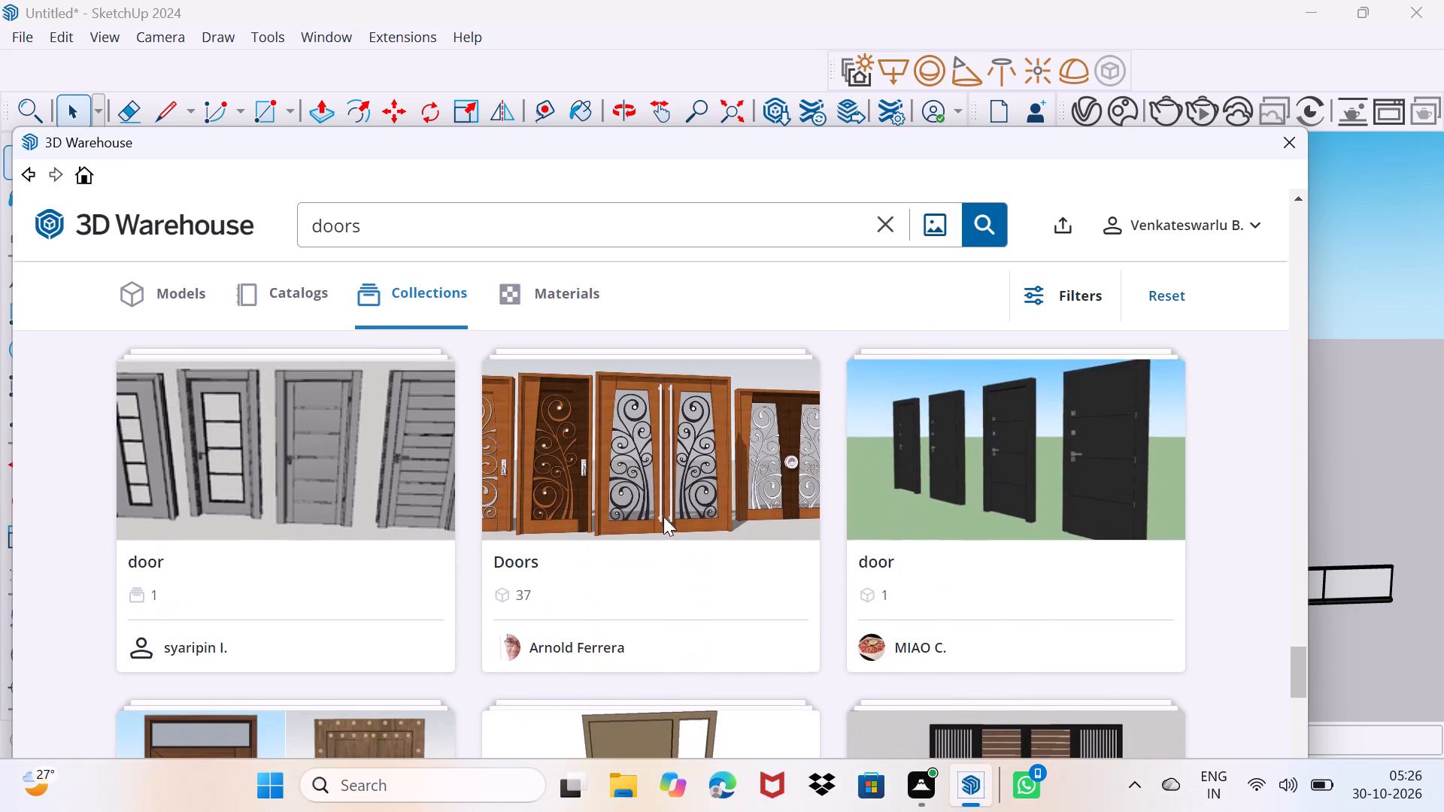
{"action": "scroll", "coordinate": [663, 517], "scroll_direction": "up", "scroll_amount": 7}
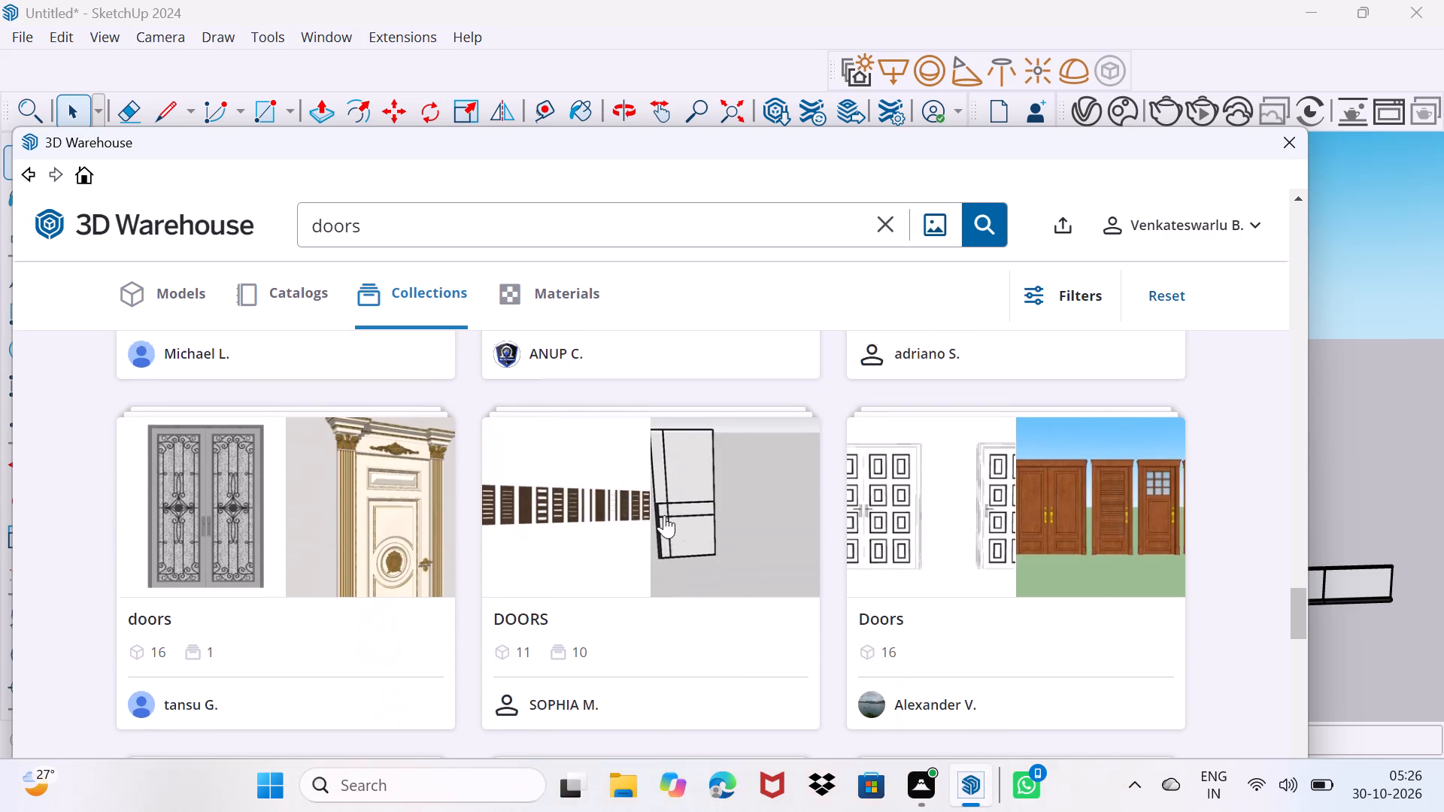
{"action": "scroll", "coordinate": [664, 515], "scroll_direction": "up", "scroll_amount": 6}
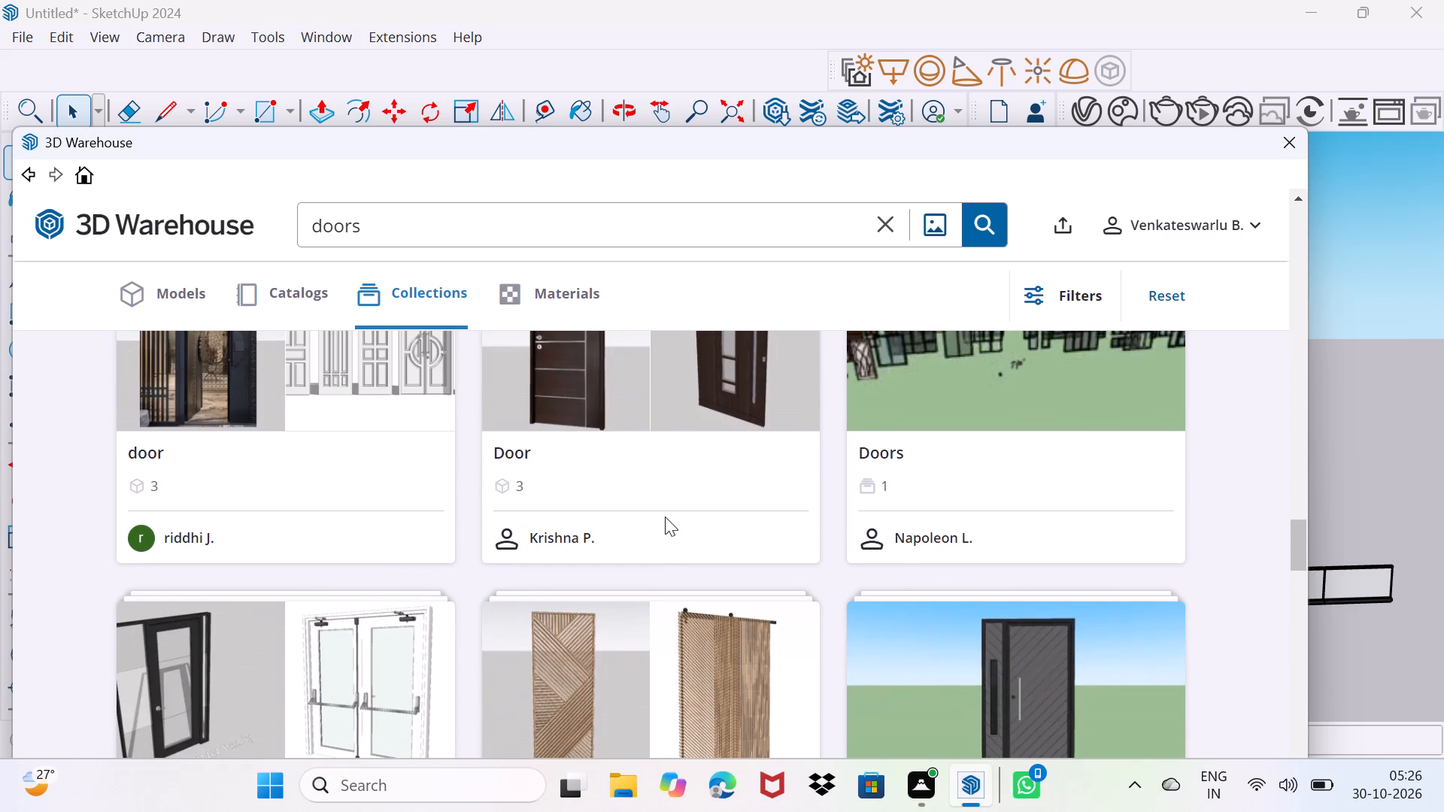
{"action": "scroll", "coordinate": [665, 517], "scroll_direction": "up", "scroll_amount": 7}
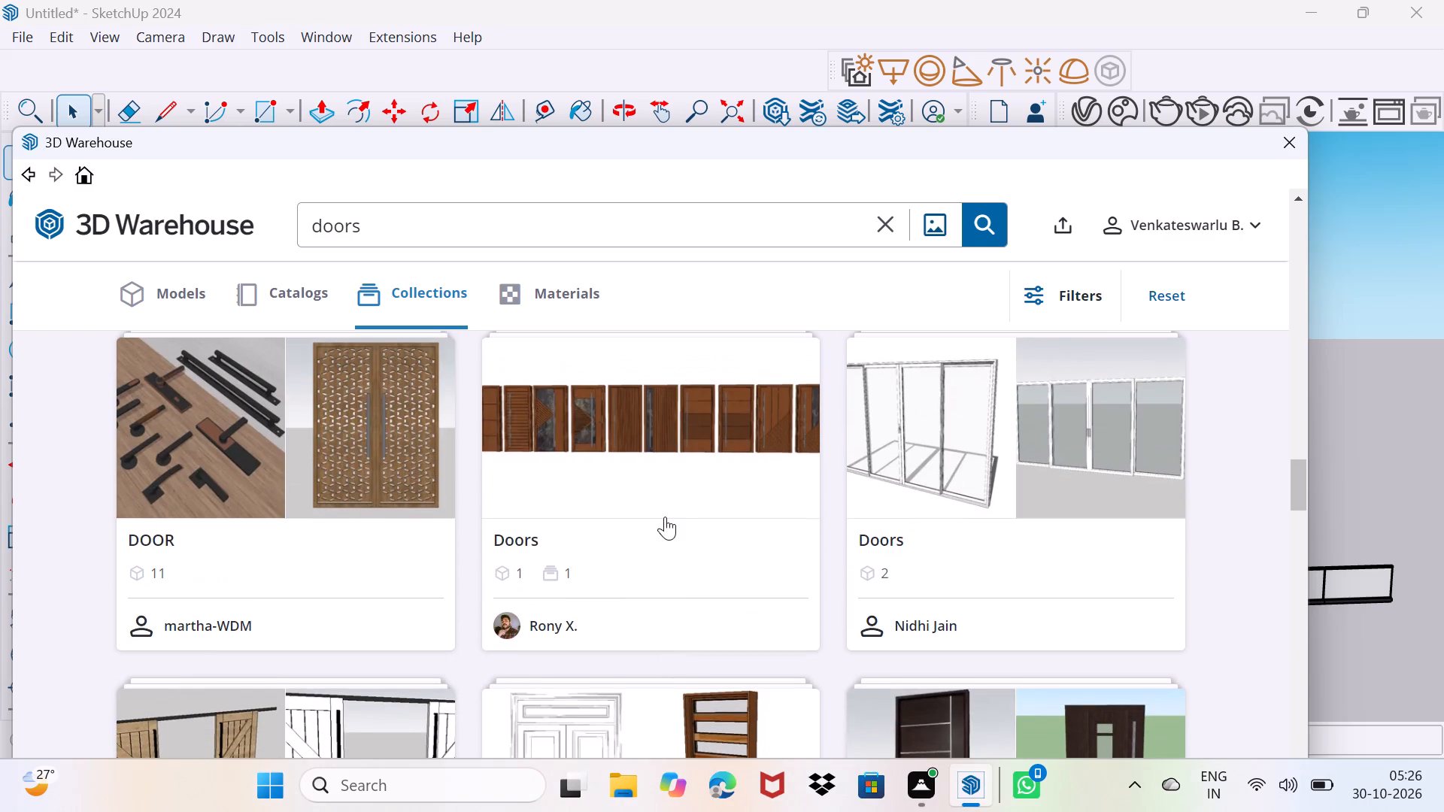
{"action": "scroll", "coordinate": [665, 517], "scroll_direction": "up", "scroll_amount": 14}
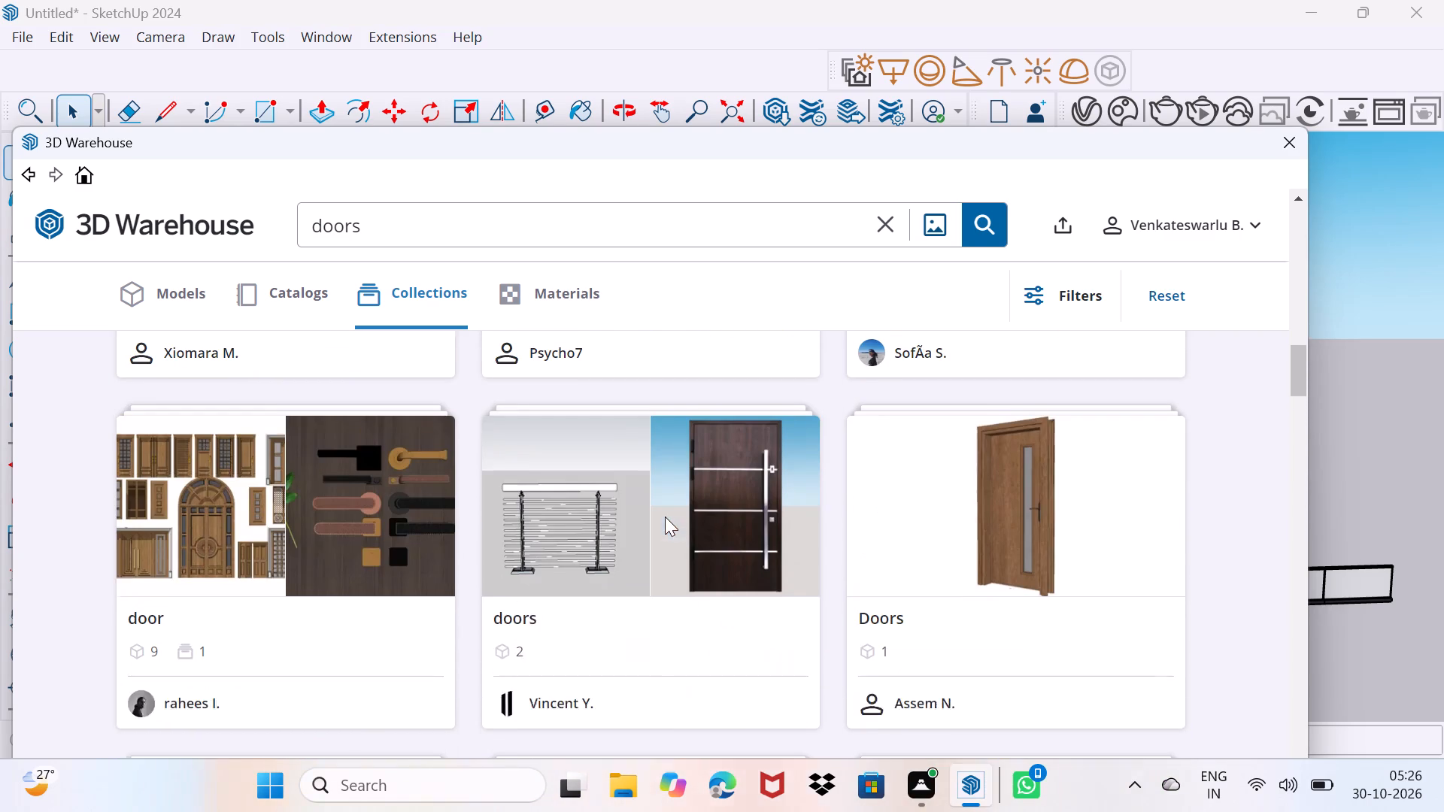
{"action": "scroll", "coordinate": [665, 517], "scroll_direction": "up", "scroll_amount": 2}
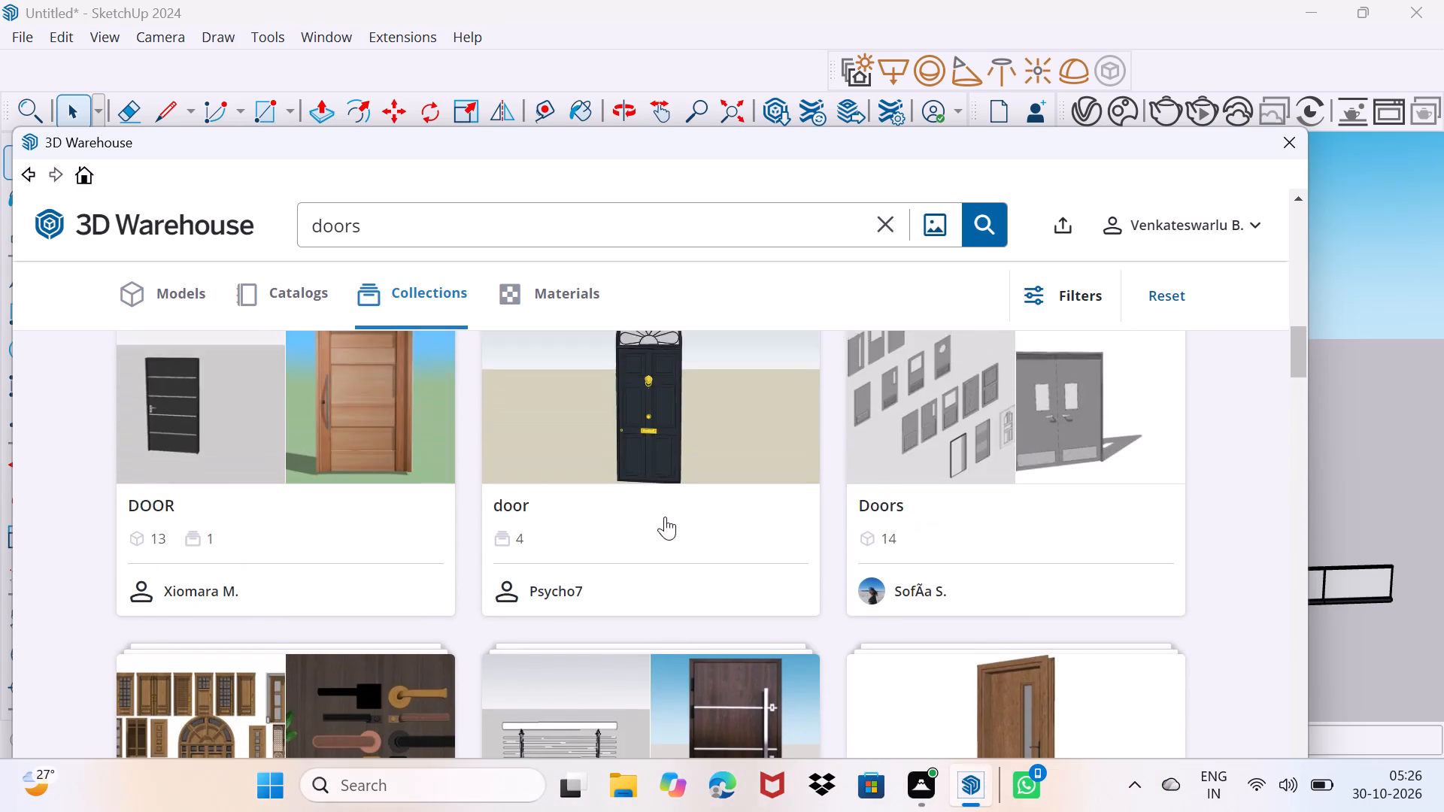
{"action": "scroll", "coordinate": [665, 517], "scroll_direction": "up", "scroll_amount": 6}
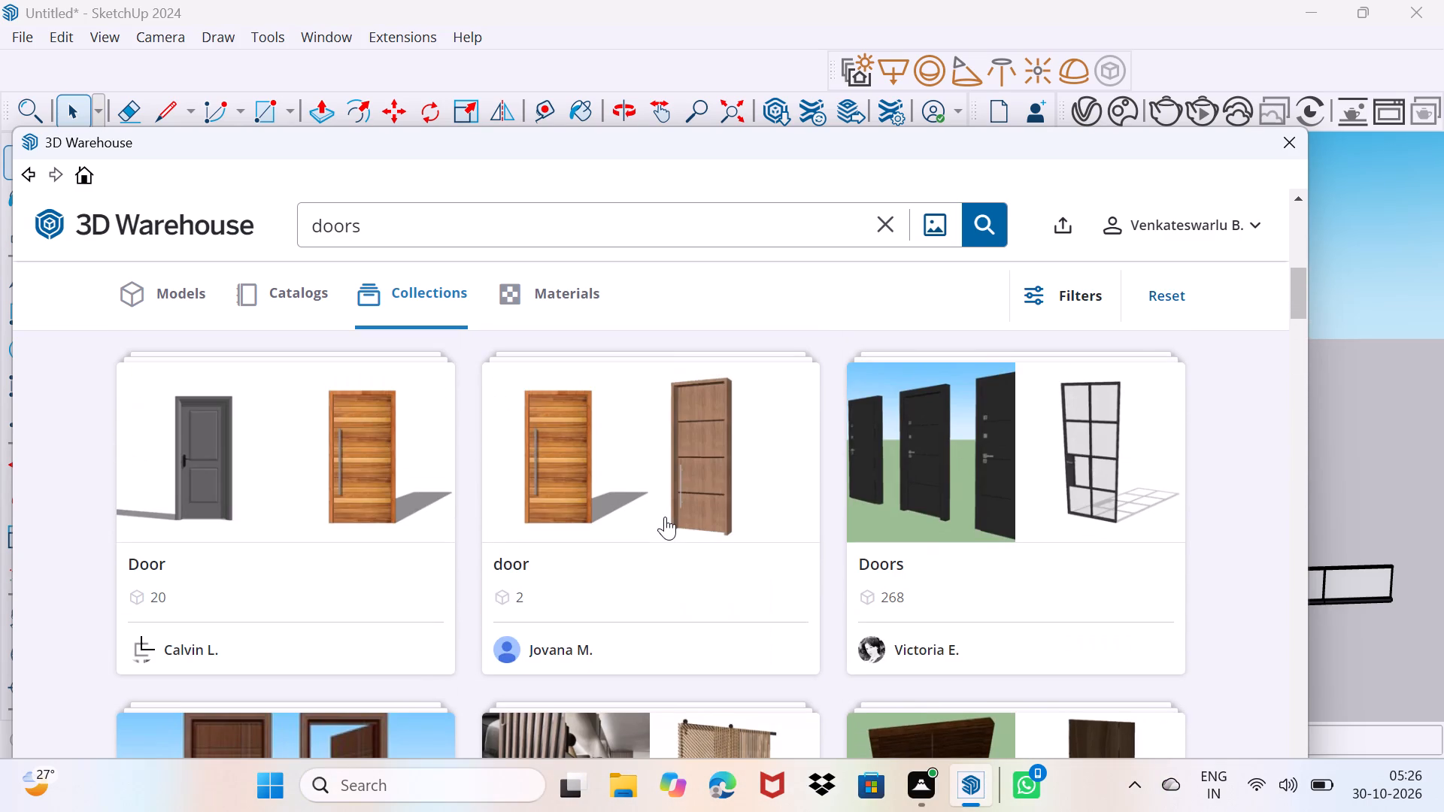
{"action": "scroll", "coordinate": [665, 517], "scroll_direction": "up", "scroll_amount": 4}
{"action": "scroll", "coordinate": [666, 514], "scroll_direction": "down", "scroll_amount": 3}
{"action": "scroll", "coordinate": [666, 514], "scroll_direction": "up", "scroll_amount": 13}
{"action": "scroll", "coordinate": [666, 514], "scroll_direction": "down", "scroll_amount": 16}
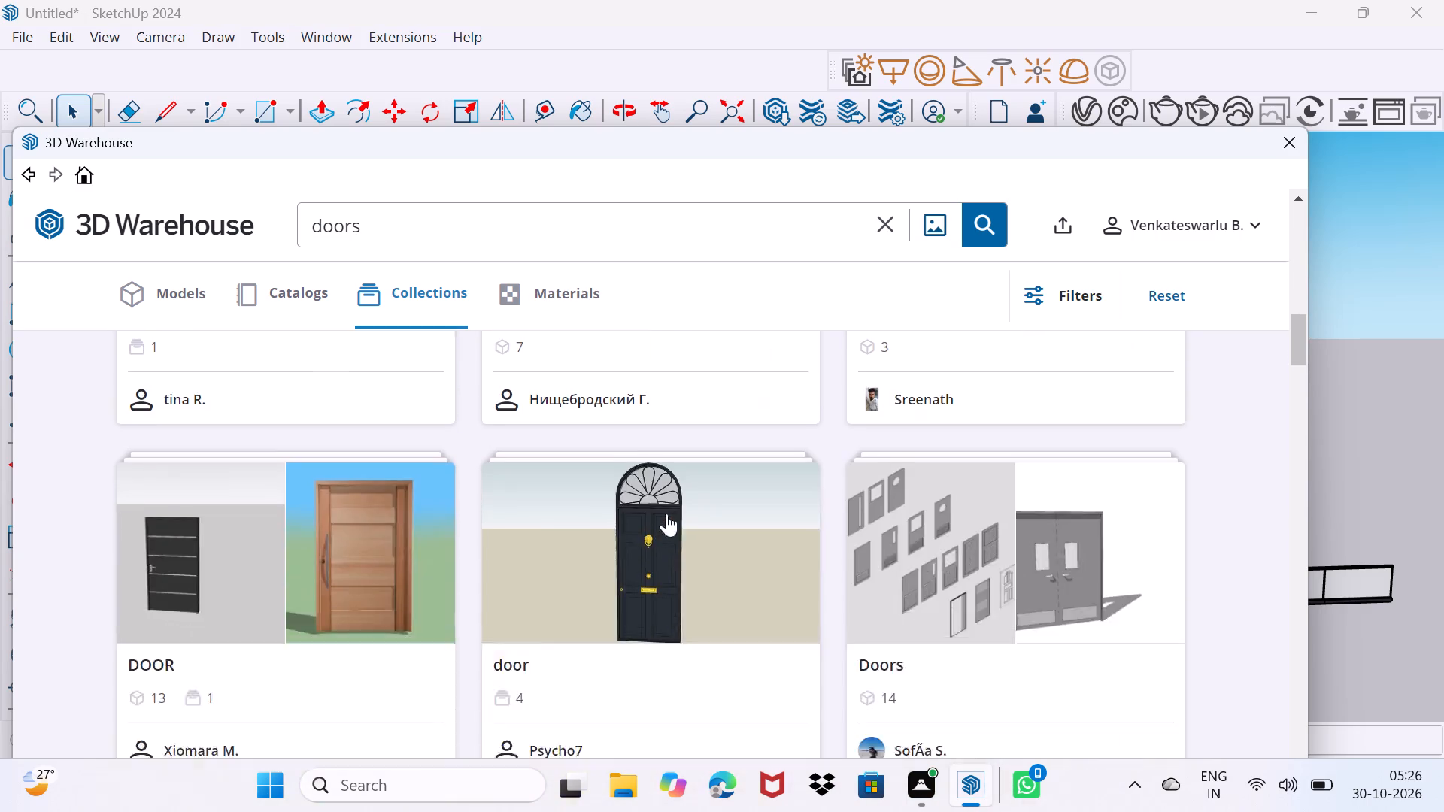
{"action": "scroll", "coordinate": [666, 514], "scroll_direction": "down", "scroll_amount": 19}
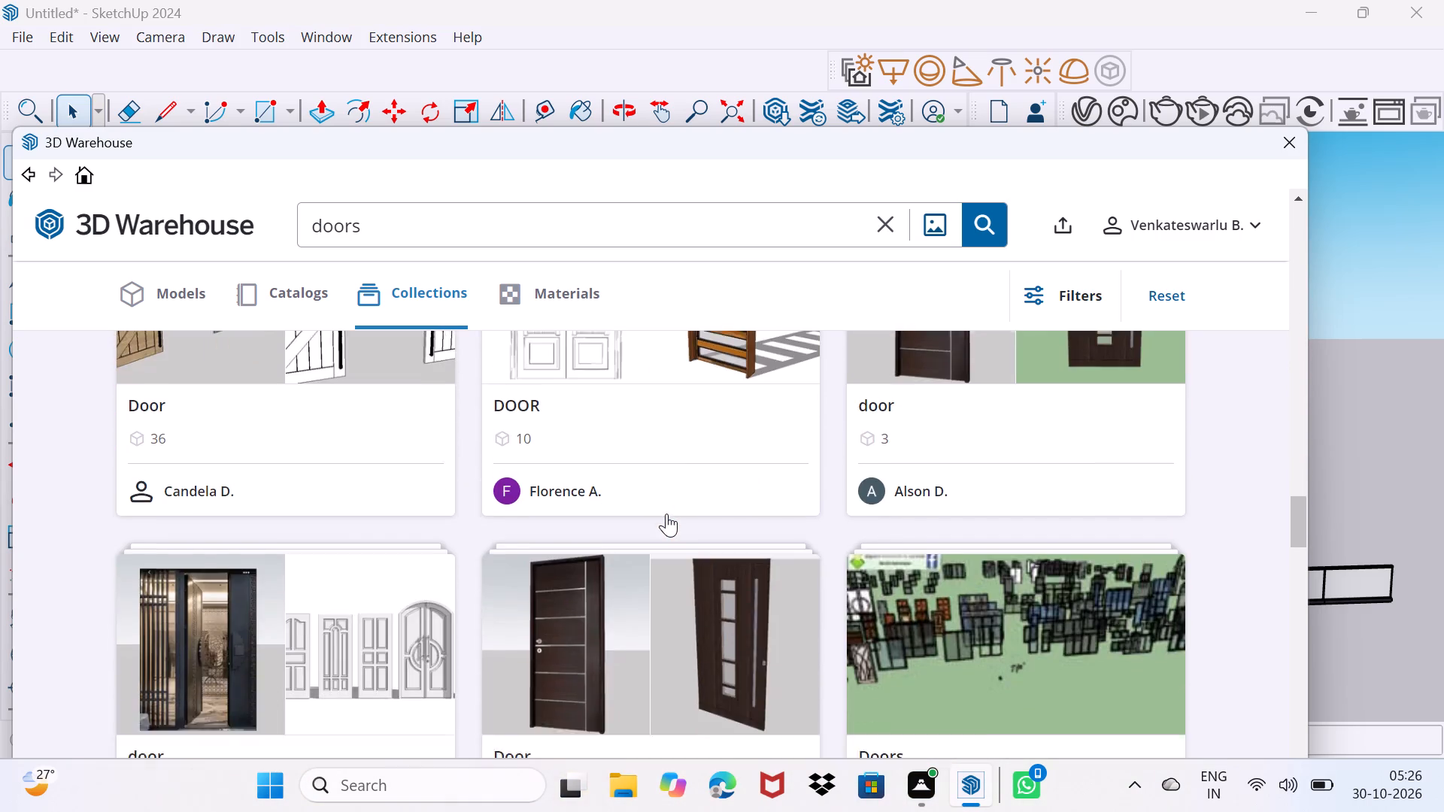
{"action": "scroll", "coordinate": [666, 514], "scroll_direction": "down", "scroll_amount": 12}
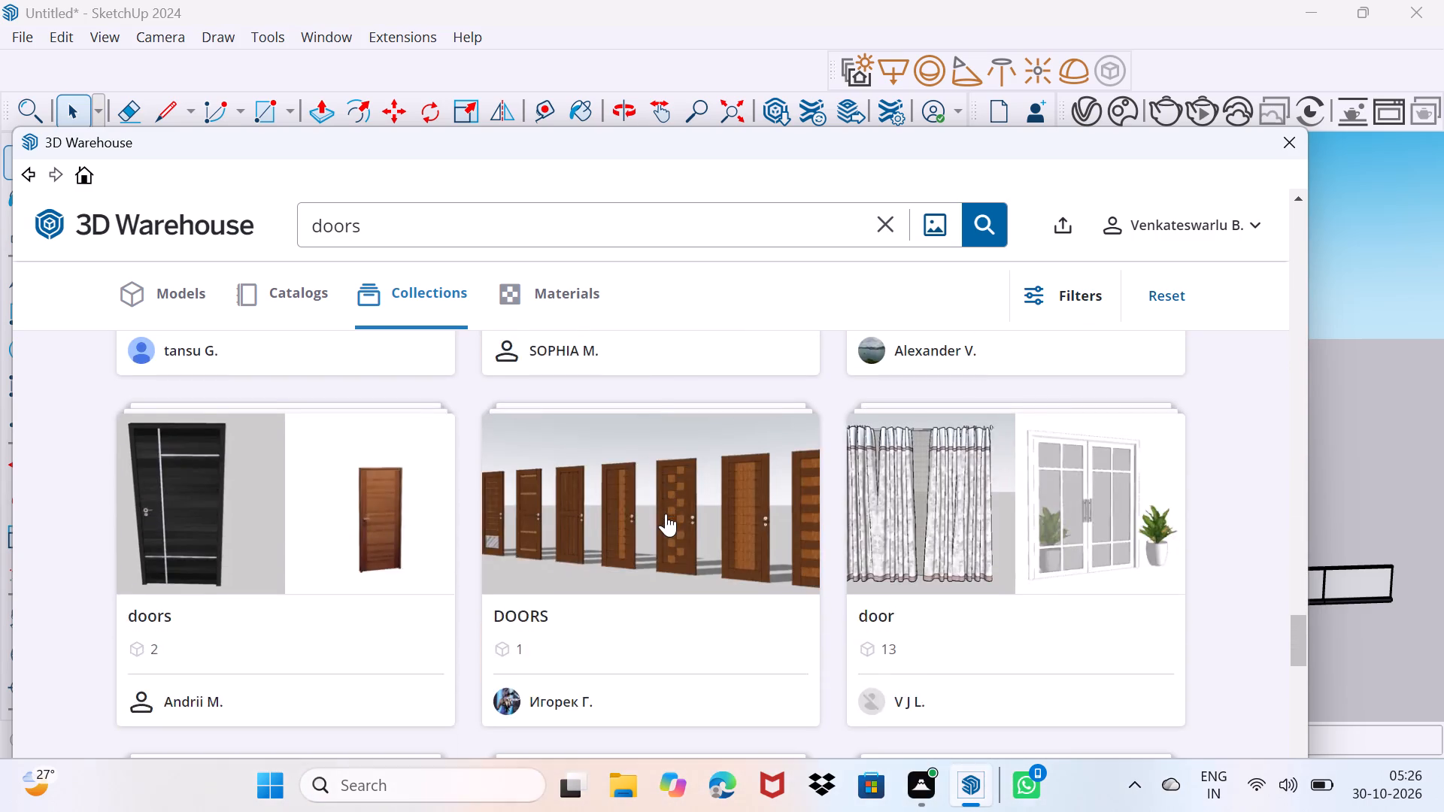
{"action": "scroll", "coordinate": [666, 514], "scroll_direction": "down", "scroll_amount": 4}
{"action": "scroll", "coordinate": [666, 514], "scroll_direction": "up", "scroll_amount": 1}
{"action": "scroll", "coordinate": [666, 514], "scroll_direction": "down", "scroll_amount": 10}
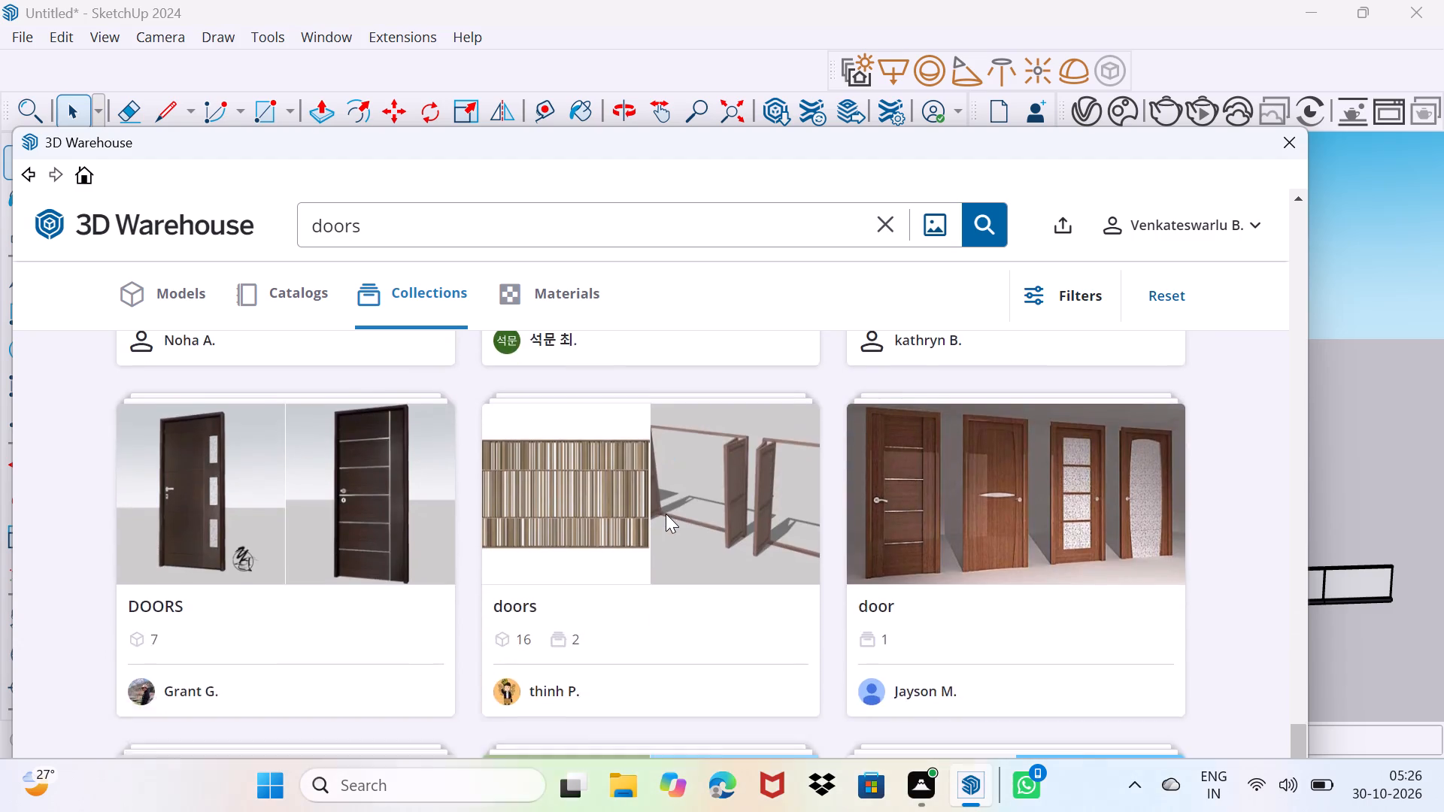
{"action": "scroll", "coordinate": [666, 514], "scroll_direction": "down", "scroll_amount": 4}
{"action": "scroll", "coordinate": [666, 514], "scroll_direction": "up", "scroll_amount": 10}
{"action": "scroll", "coordinate": [666, 514], "scroll_direction": "down", "scroll_amount": 1}
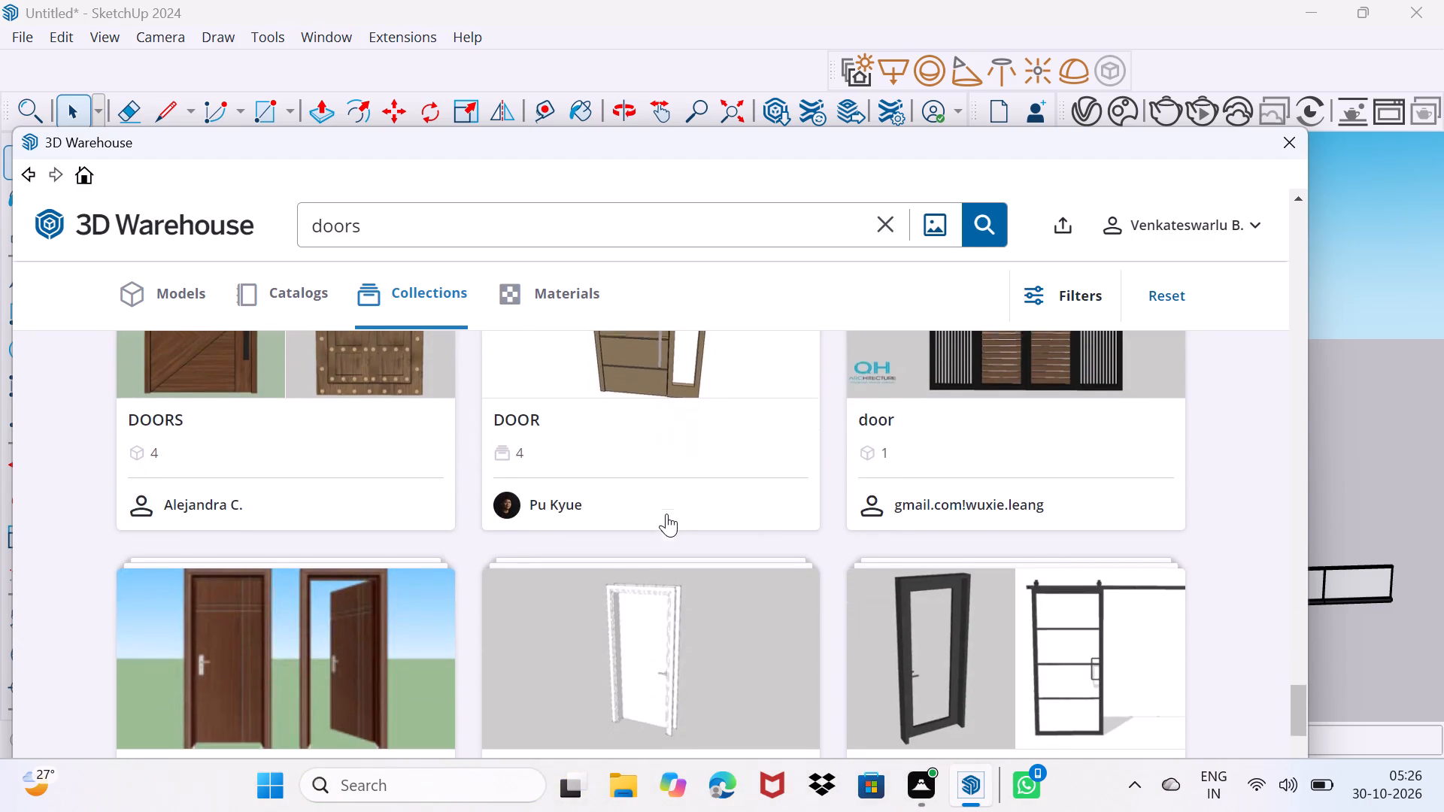
{"action": "scroll", "coordinate": [666, 514], "scroll_direction": "down", "scroll_amount": 6}
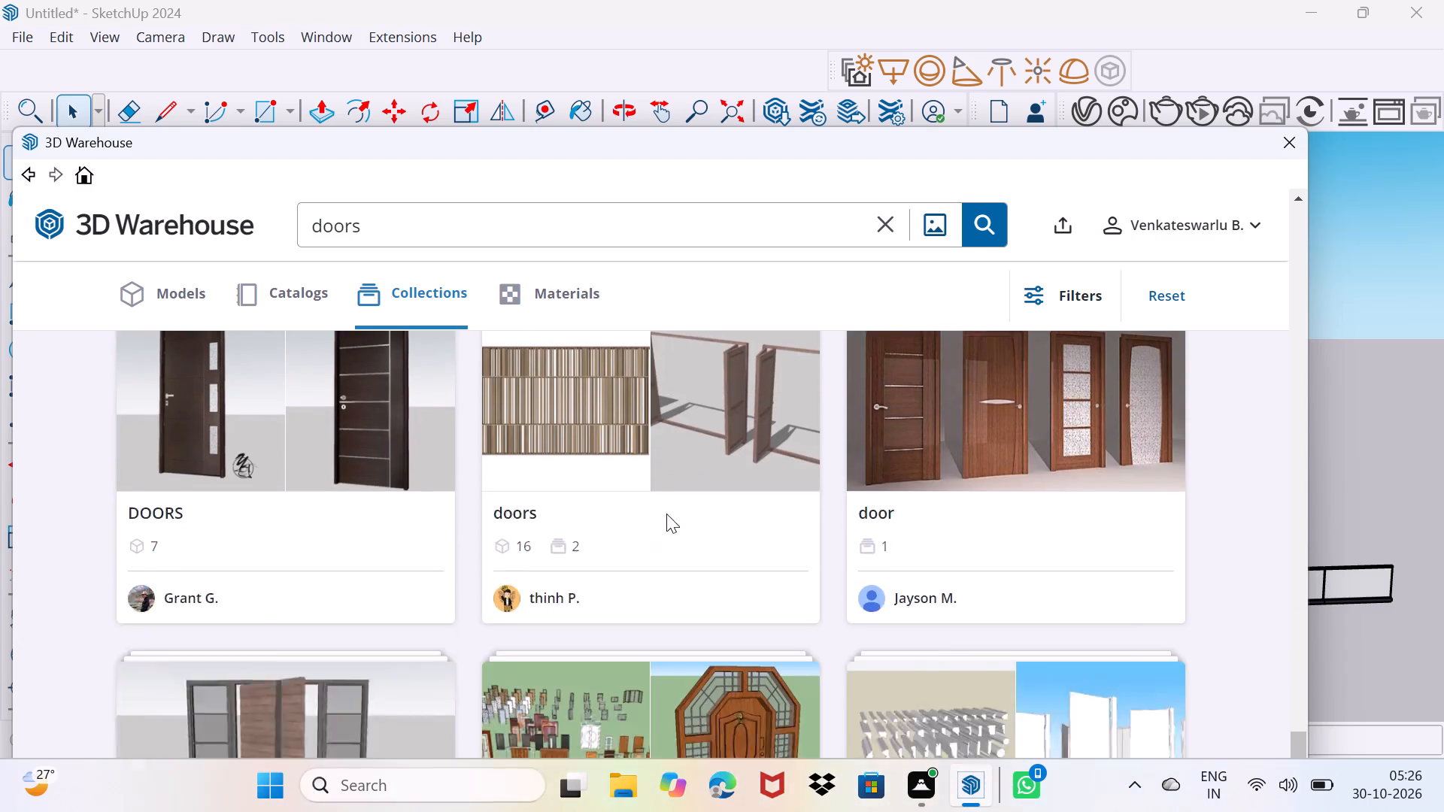
{"action": "scroll", "coordinate": [666, 514], "scroll_direction": "down", "scroll_amount": 6}
{"action": "scroll", "coordinate": [666, 514], "scroll_direction": "up", "scroll_amount": 4}
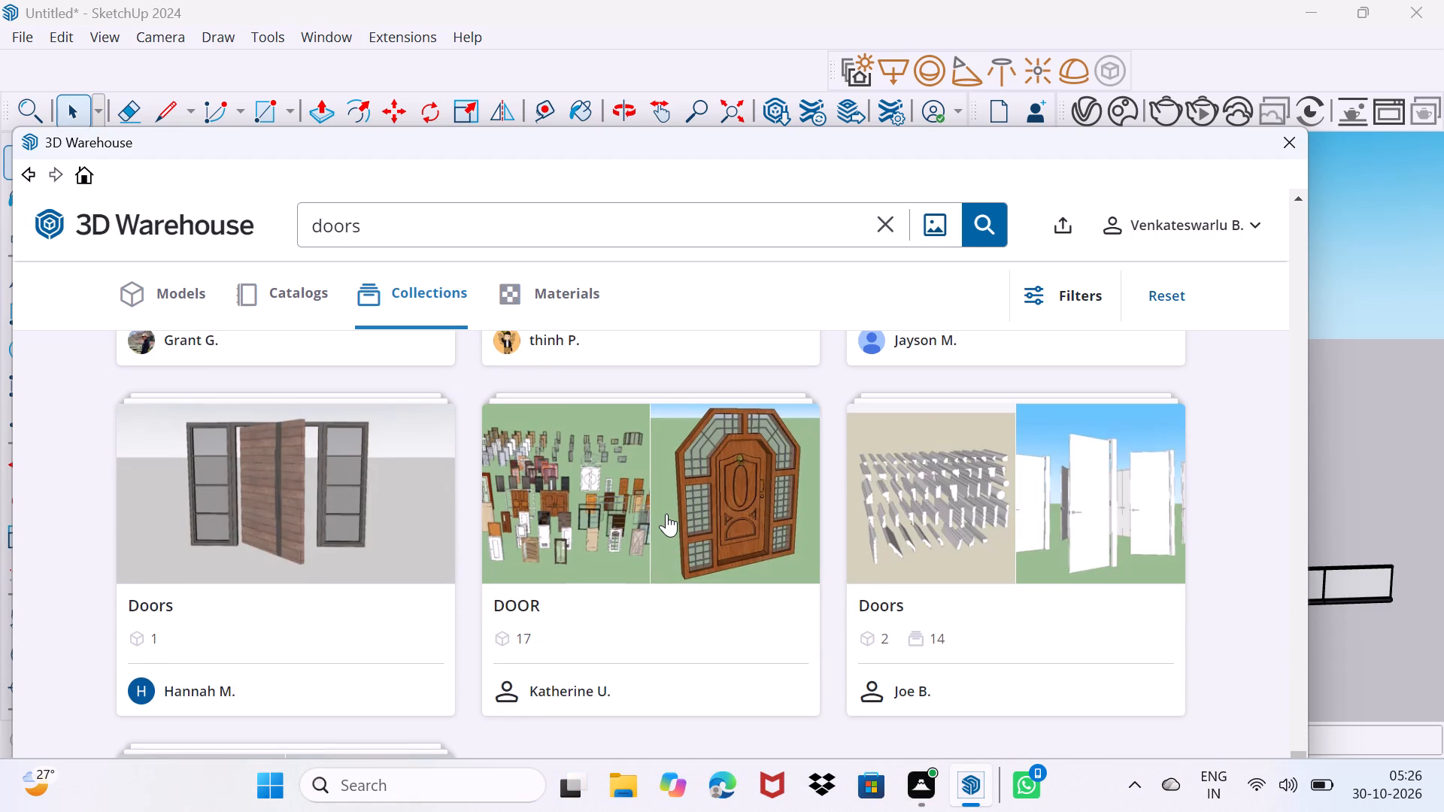
Open the Doors collection showing a wooden door with glazed side panels and examine its "Modern door (vray materials)" model.
{"action": "left_click", "coordinate": [414, 567]}
{"action": "scroll", "coordinate": [523, 492], "scroll_direction": "down", "scroll_amount": 4}
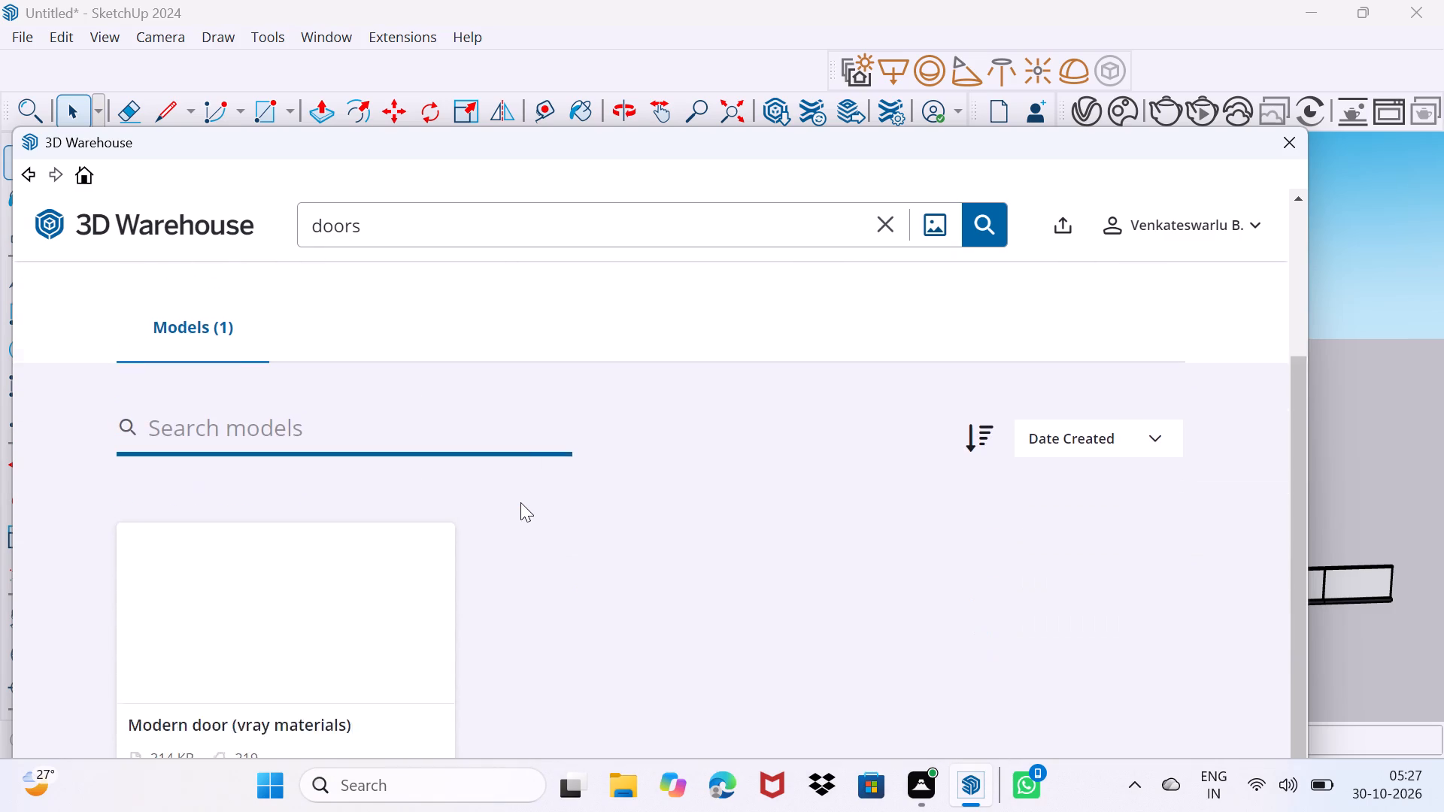
{"action": "scroll", "coordinate": [520, 508], "scroll_direction": "down", "scroll_amount": 1}
{"action": "left_click", "coordinate": [358, 589]}
{"action": "scroll", "coordinate": [369, 614], "scroll_direction": "down", "scroll_amount": 1}
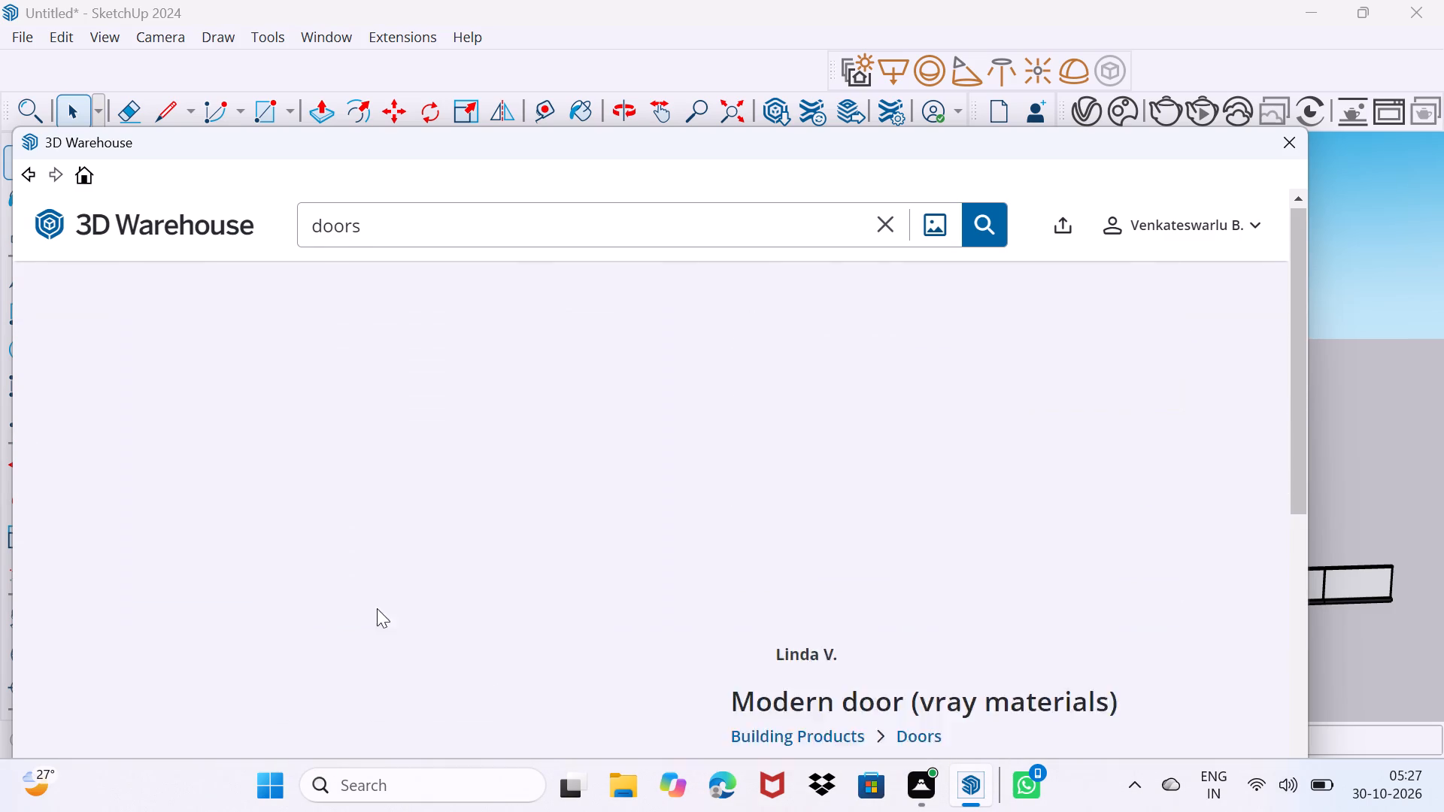
{"action": "scroll", "coordinate": [569, 544], "scroll_direction": "down", "scroll_amount": 2}
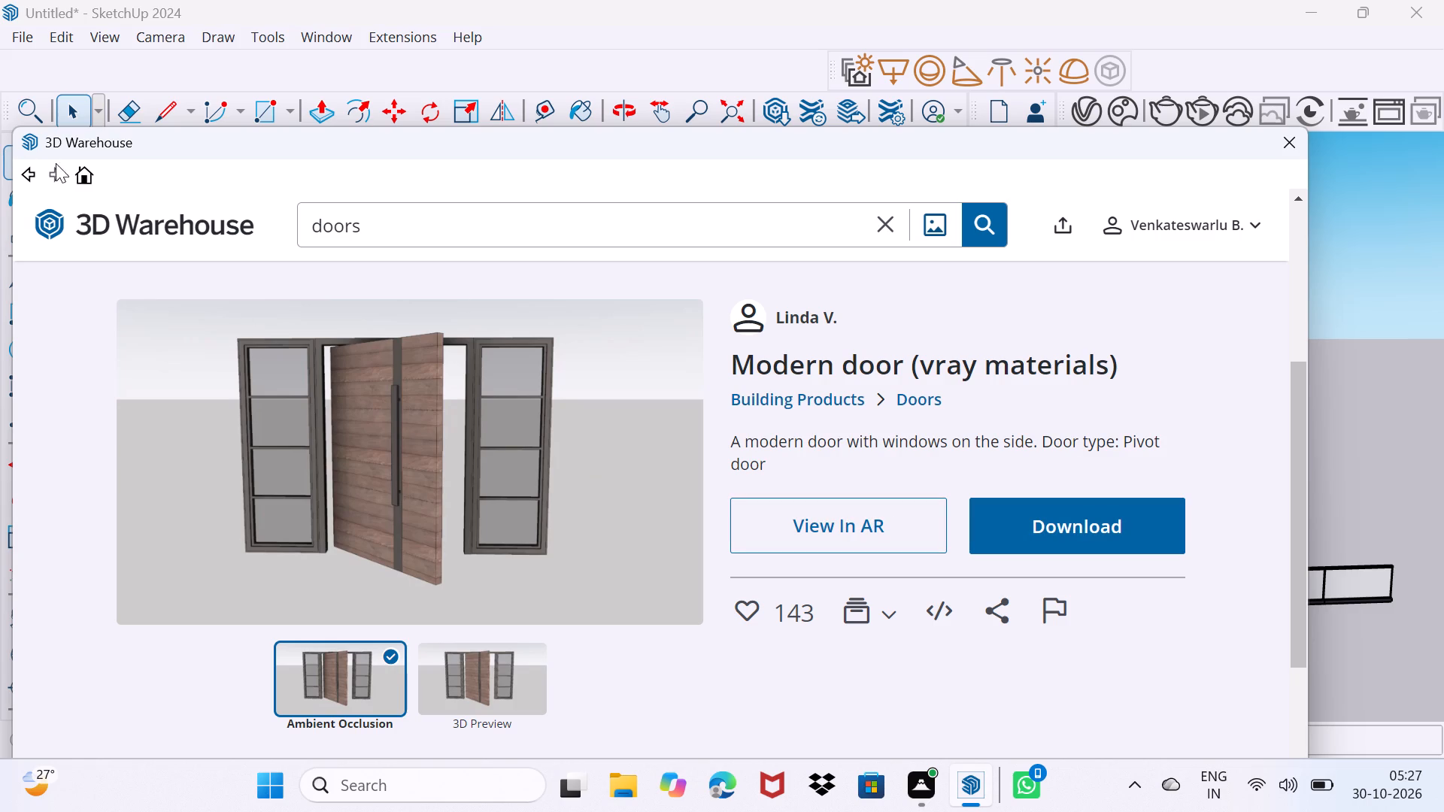
Return from the modern door model to the "doors" collection results and look through them for another door design.
{"action": "left_click", "coordinate": [31, 174]}
{"action": "scroll", "coordinate": [423, 380], "scroll_direction": "down", "scroll_amount": 3}
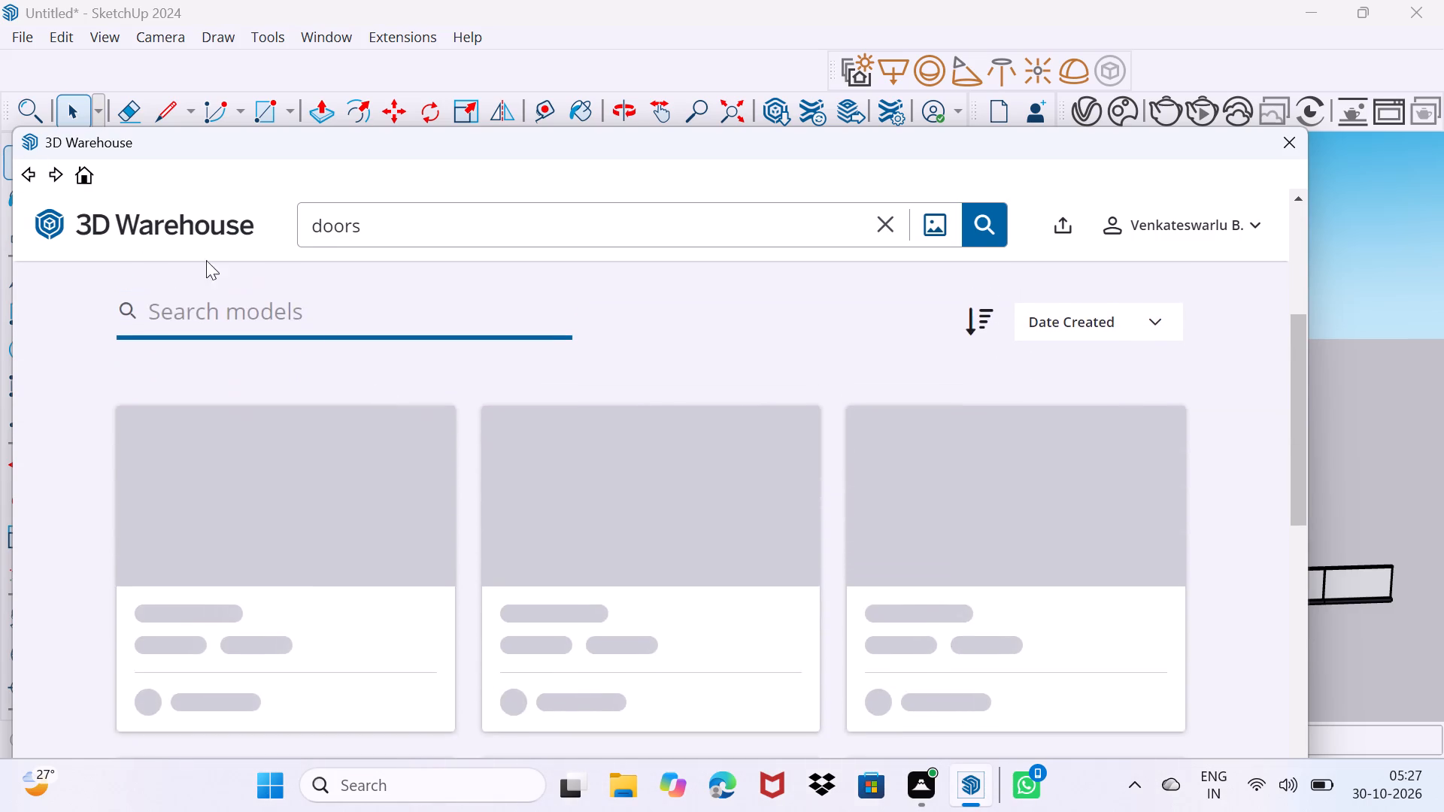
{"action": "left_click", "coordinate": [32, 177]}
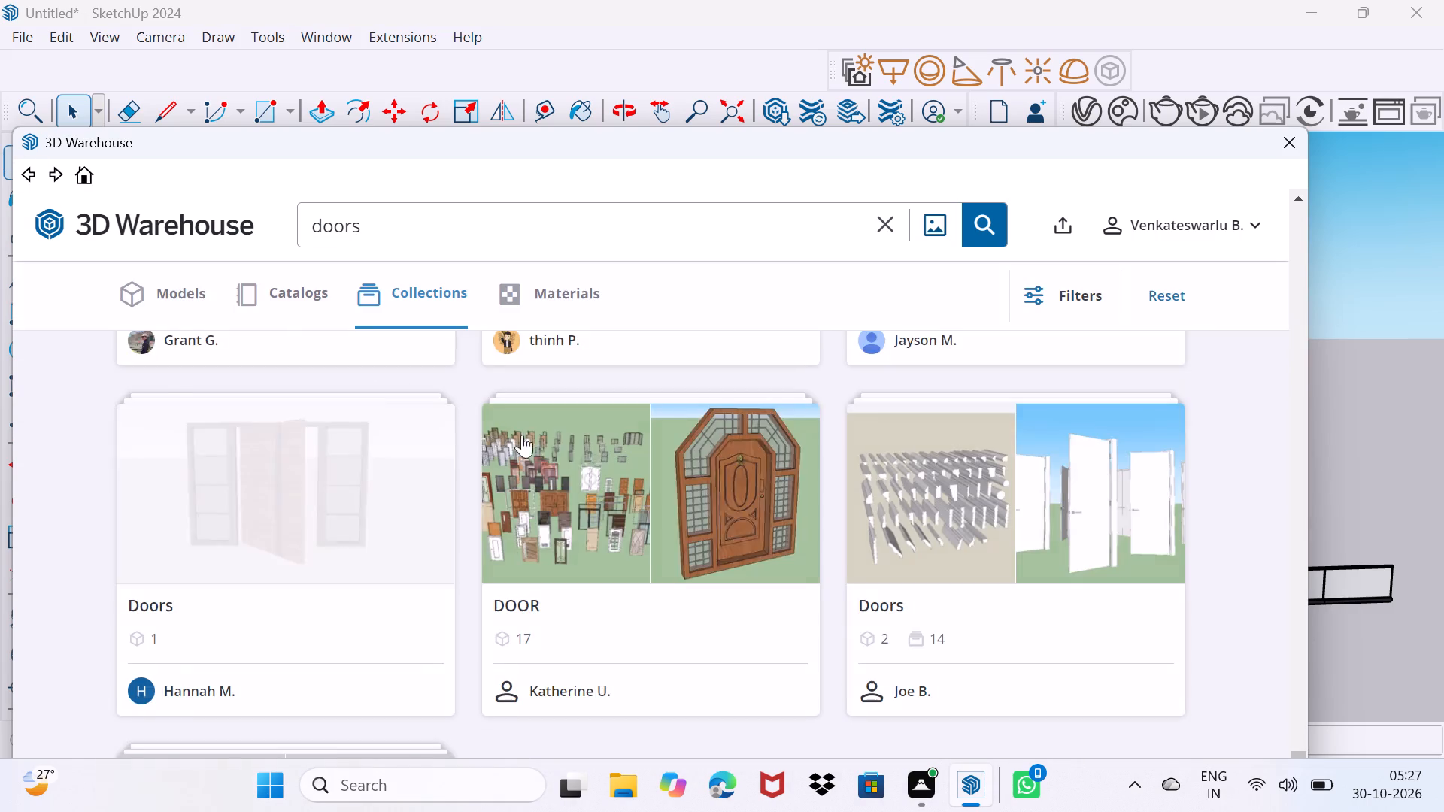
{"action": "scroll", "coordinate": [595, 461], "scroll_direction": "down", "scroll_amount": 3}
{"action": "scroll", "coordinate": [595, 463], "scroll_direction": "up", "scroll_amount": 10}
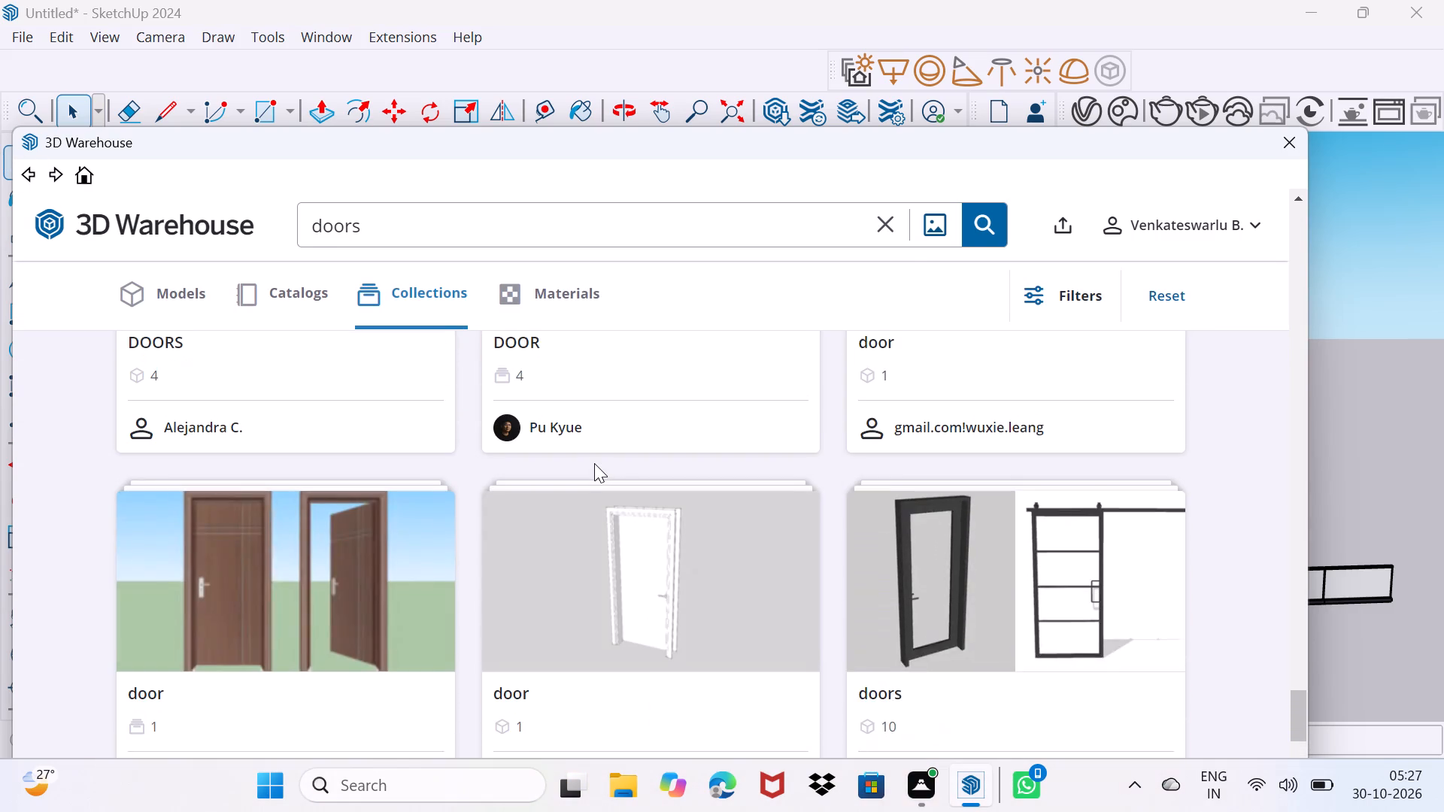
{"action": "scroll", "coordinate": [594, 463], "scroll_direction": "up", "scroll_amount": 4}
{"action": "scroll", "coordinate": [594, 463], "scroll_direction": "down", "scroll_amount": 2}
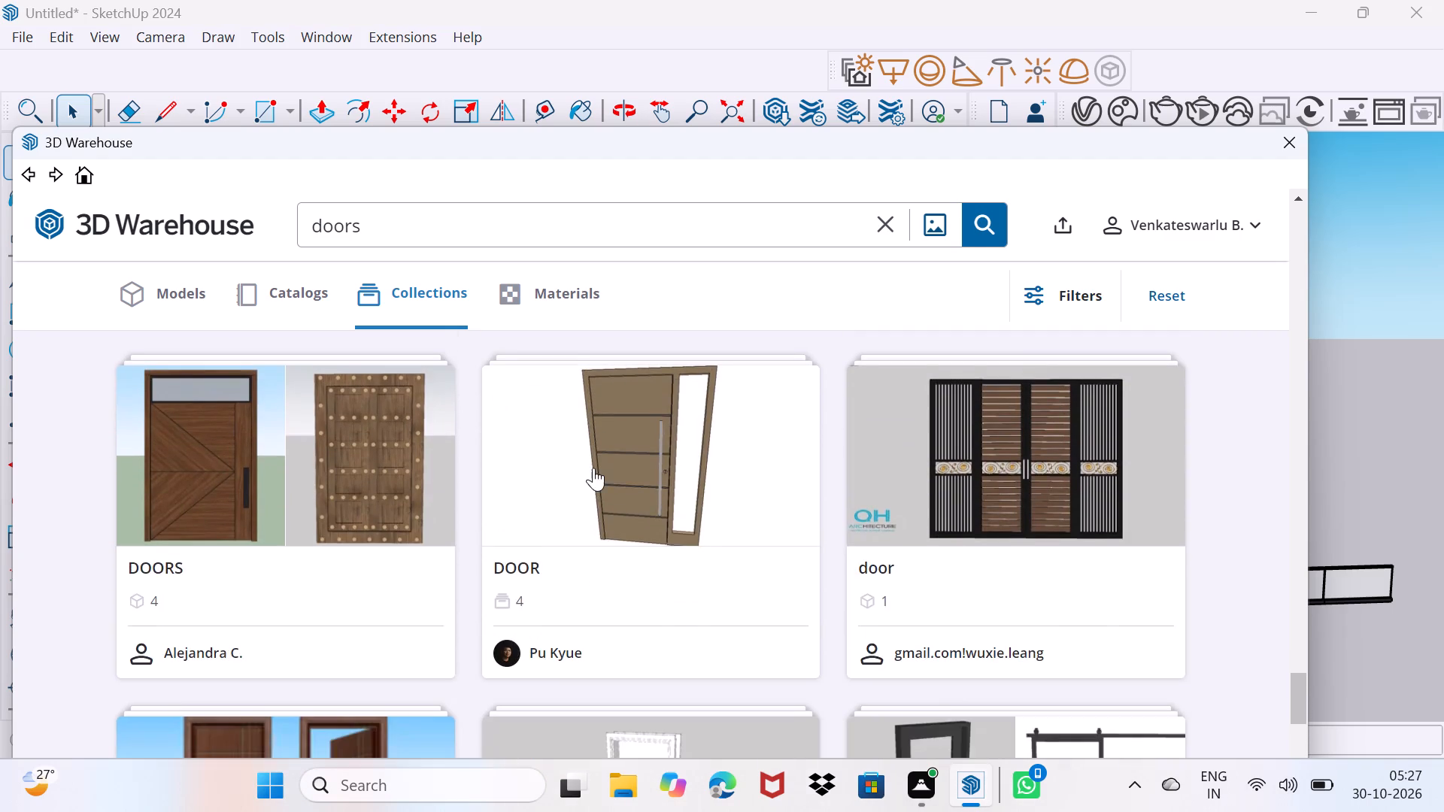
Open the DOOR collection showing a panelled door with a glazed sidelight and compare the door collections inside it.
{"action": "left_click", "coordinate": [596, 468]}
{"action": "scroll", "coordinate": [348, 489], "scroll_direction": "down", "scroll_amount": 4}
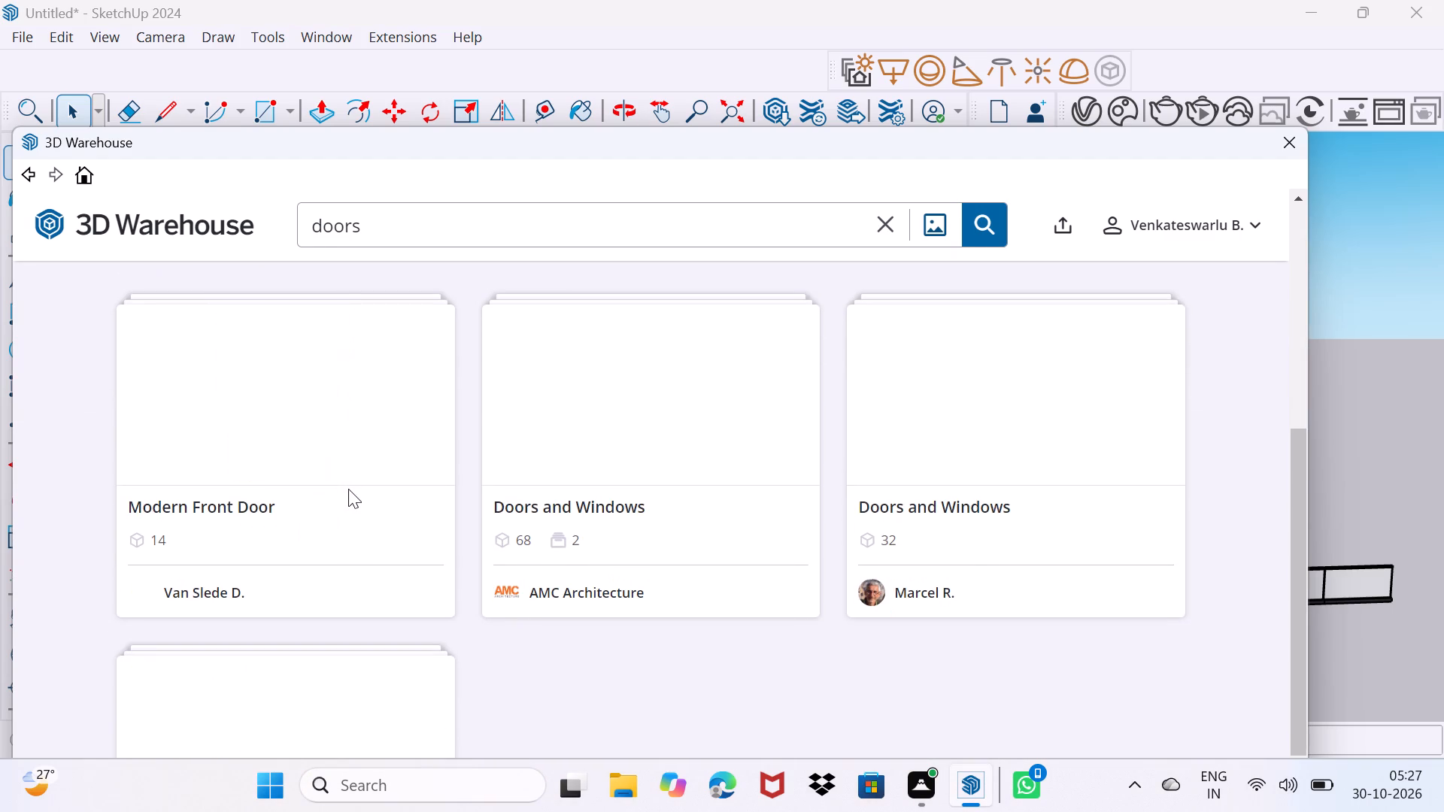
{"action": "scroll", "coordinate": [348, 489], "scroll_direction": "down", "scroll_amount": 1}
{"action": "scroll", "coordinate": [348, 489], "scroll_direction": "up", "scroll_amount": 1}
{"action": "scroll", "coordinate": [348, 489], "scroll_direction": "down", "scroll_amount": 2}
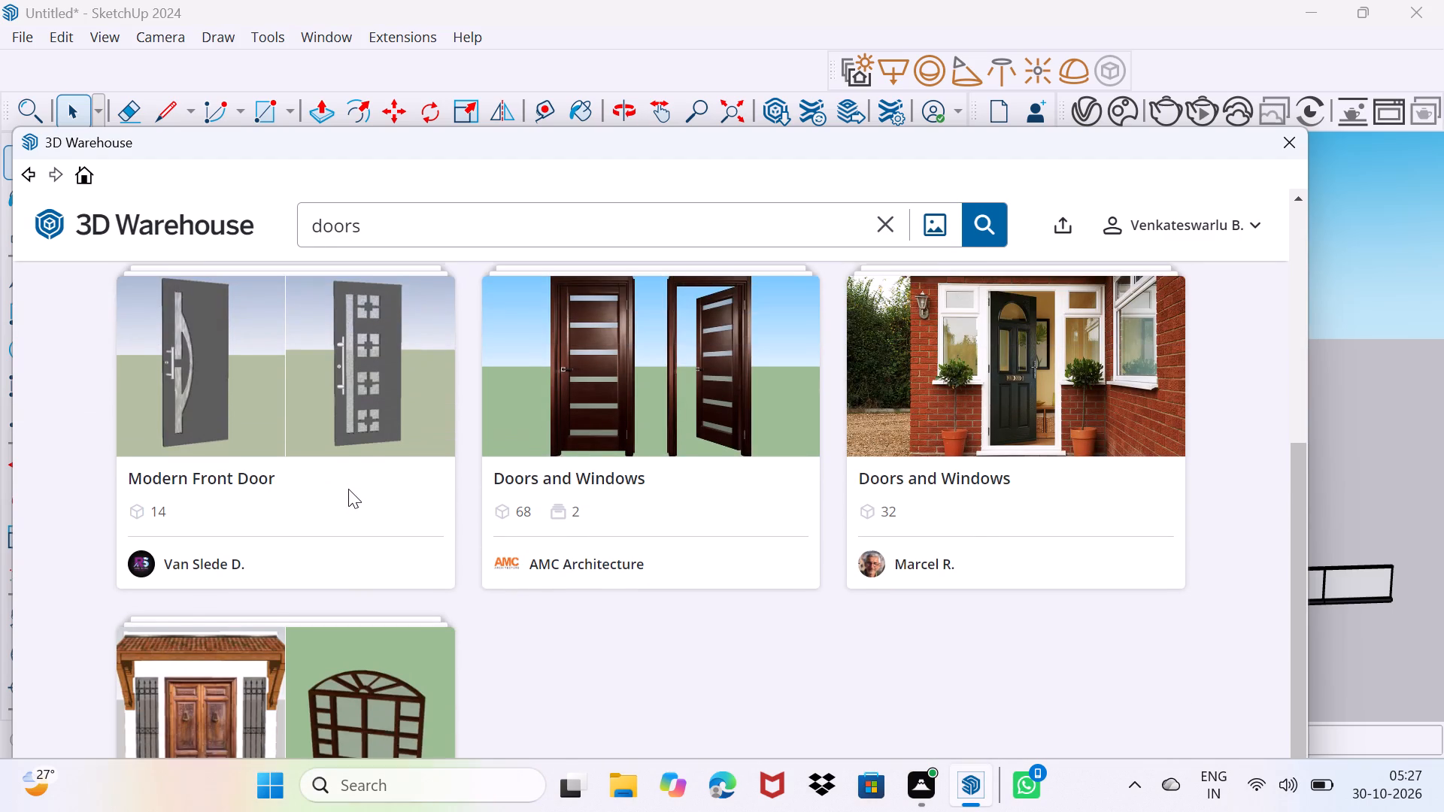
{"action": "scroll", "coordinate": [348, 489], "scroll_direction": "up", "scroll_amount": 2}
{"action": "scroll", "coordinate": [348, 489], "scroll_direction": "down", "scroll_amount": 2}
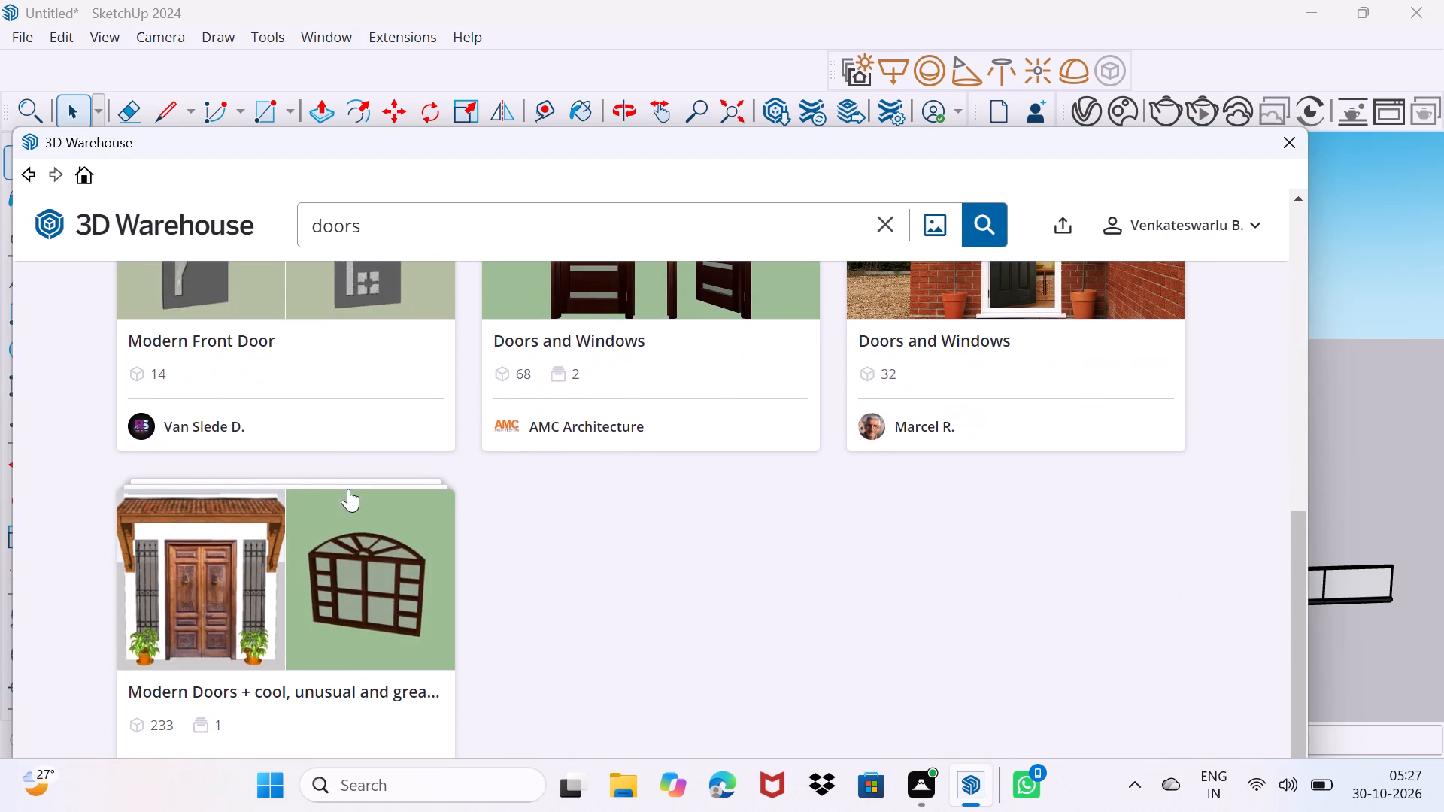
{"action": "scroll", "coordinate": [348, 489], "scroll_direction": "up", "scroll_amount": 2}
{"action": "scroll", "coordinate": [348, 489], "scroll_direction": "down", "scroll_amount": 1}
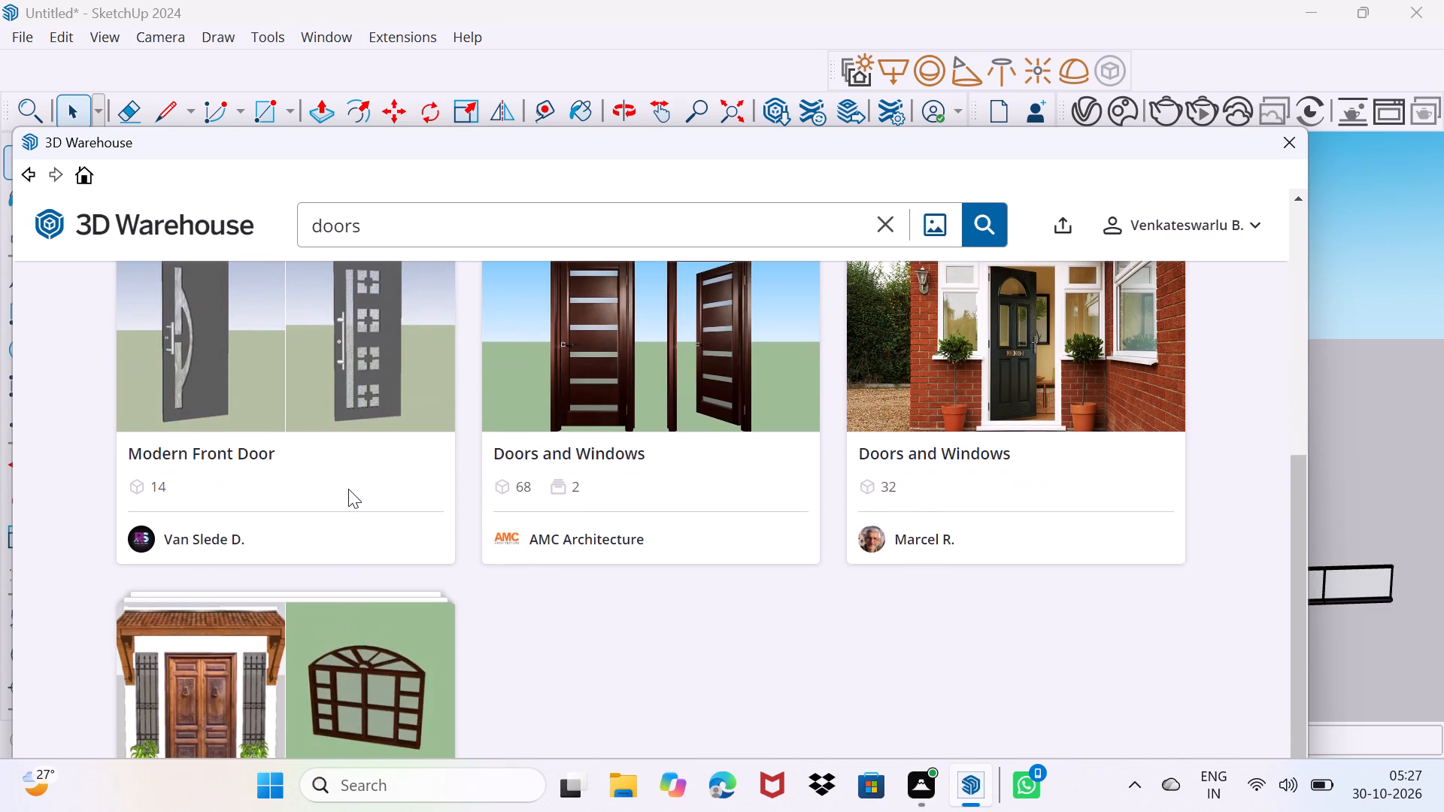
{"action": "scroll", "coordinate": [348, 489], "scroll_direction": "up", "scroll_amount": 1}
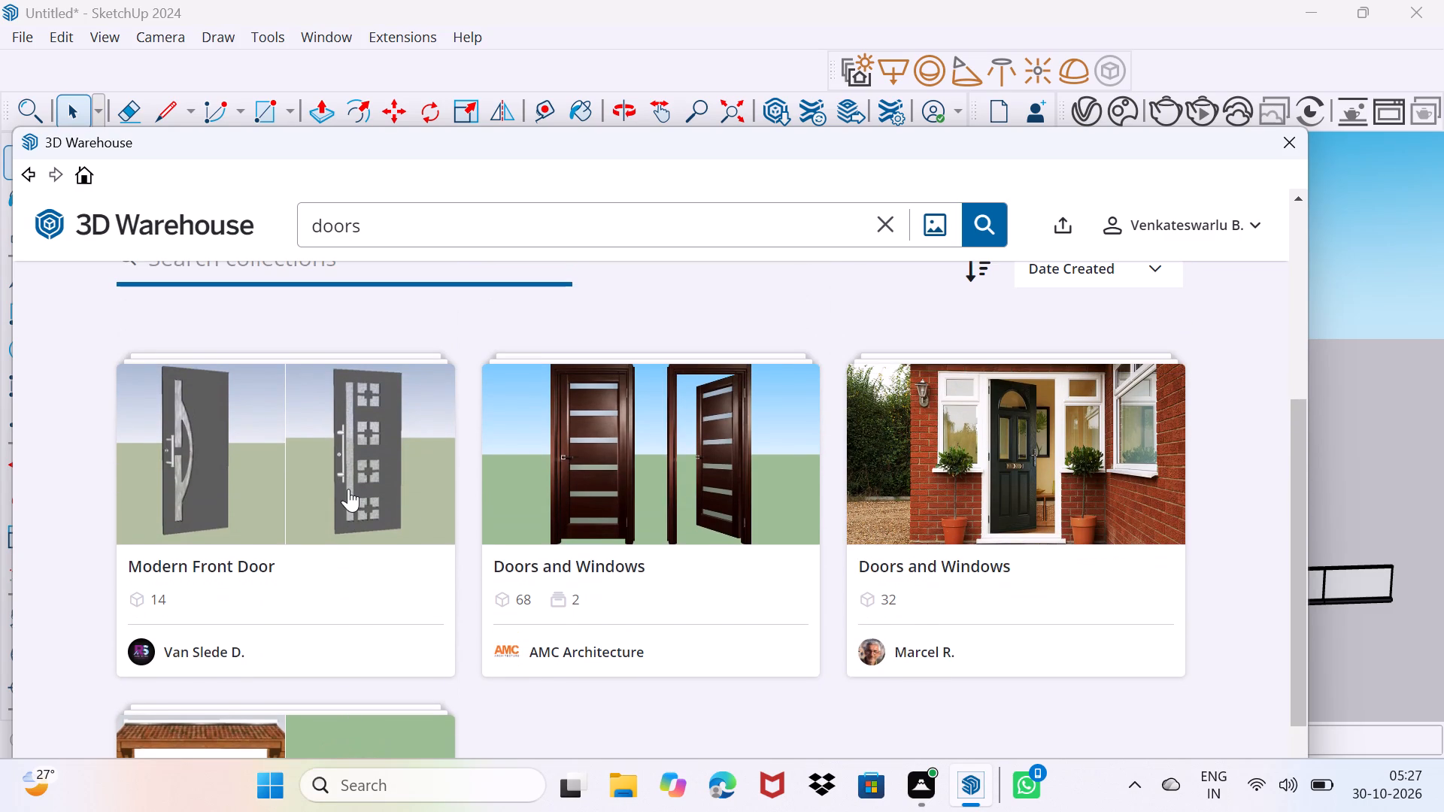
Open the AMC Architecture "Doors and Windows" collection and look through its models for a suitable door.
{"action": "left_click", "coordinate": [576, 492]}
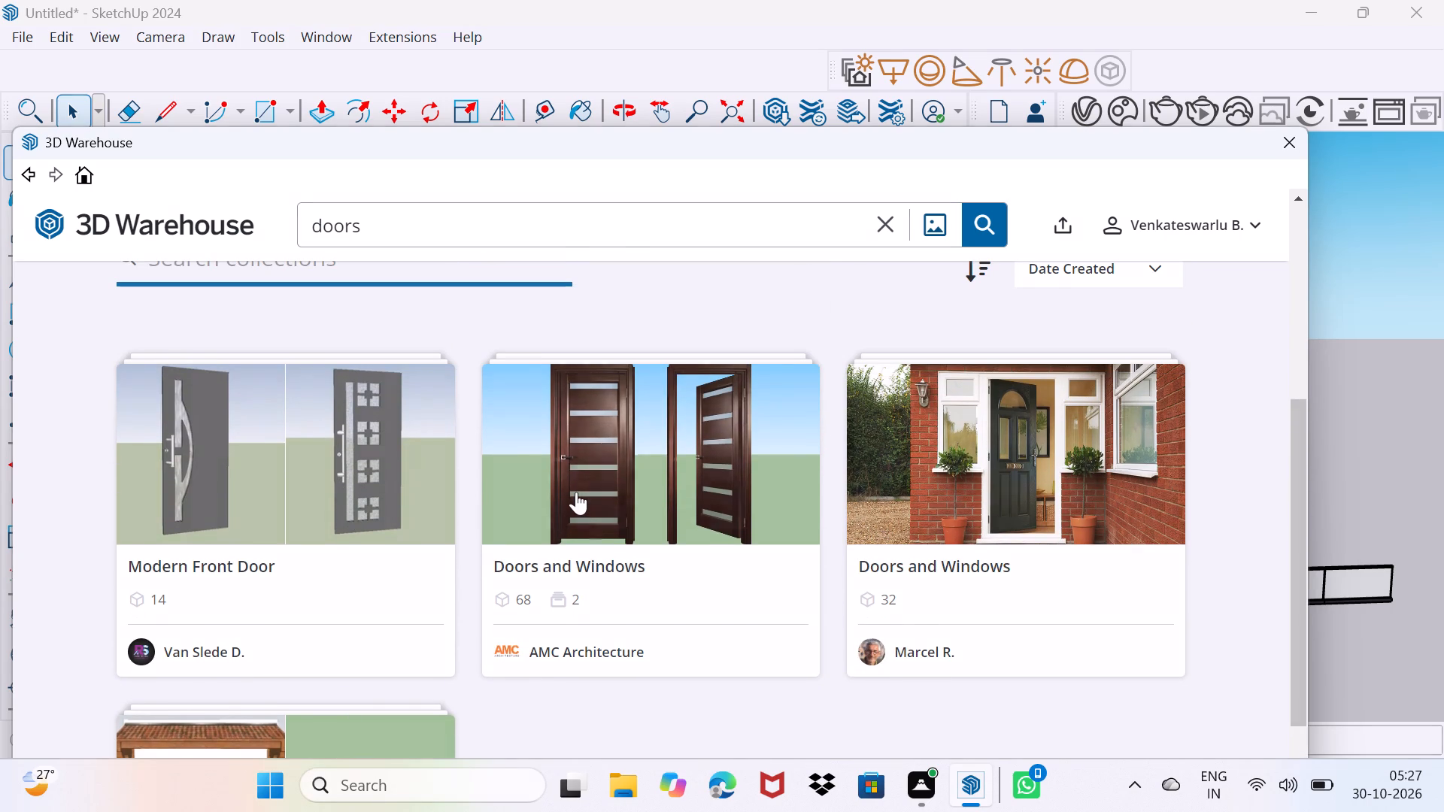
{"action": "scroll", "coordinate": [542, 491], "scroll_direction": "down", "scroll_amount": 5}
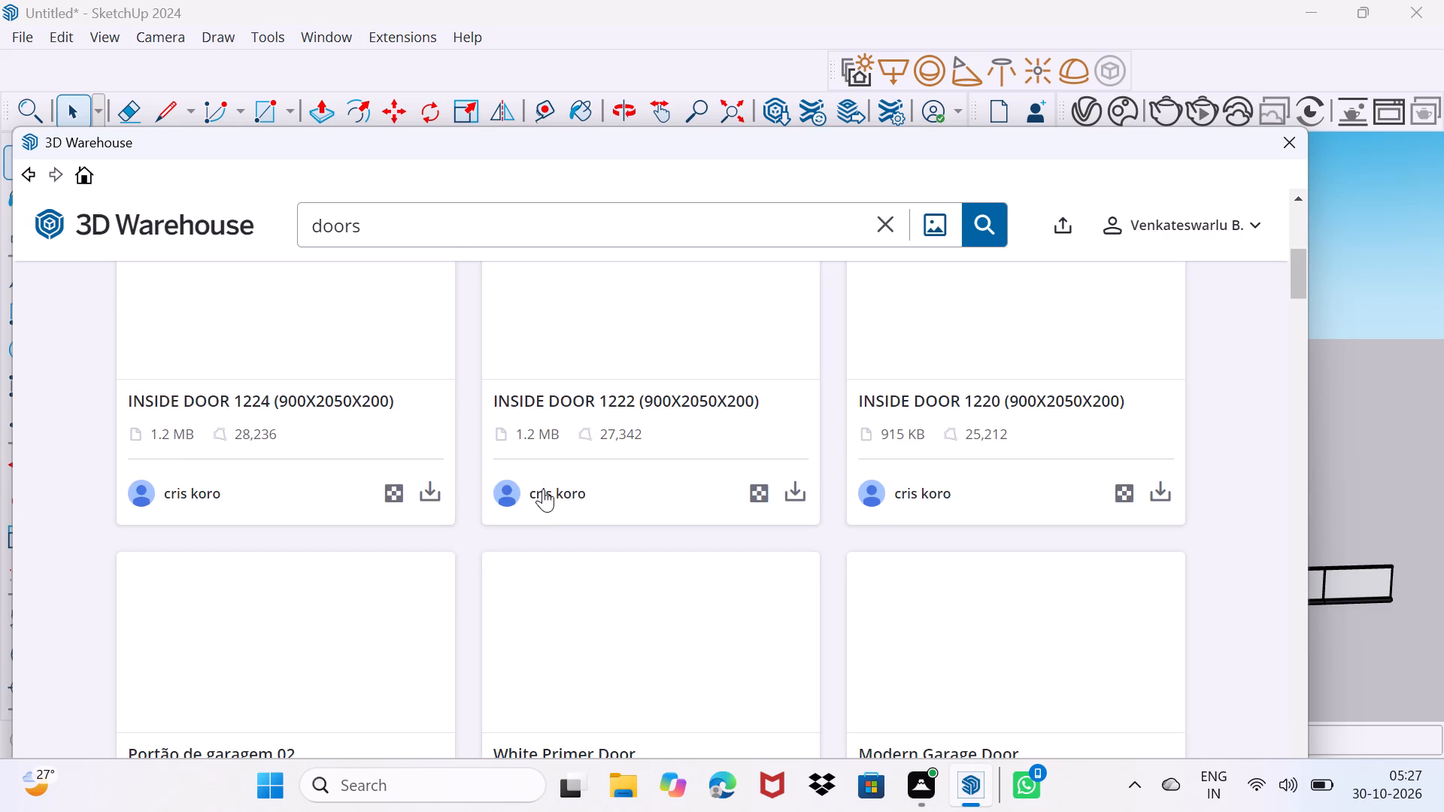
{"action": "scroll", "coordinate": [543, 489], "scroll_direction": "down", "scroll_amount": 2}
{"action": "scroll", "coordinate": [541, 490], "scroll_direction": "up", "scroll_amount": 2}
{"action": "scroll", "coordinate": [541, 490], "scroll_direction": "down", "scroll_amount": 1}
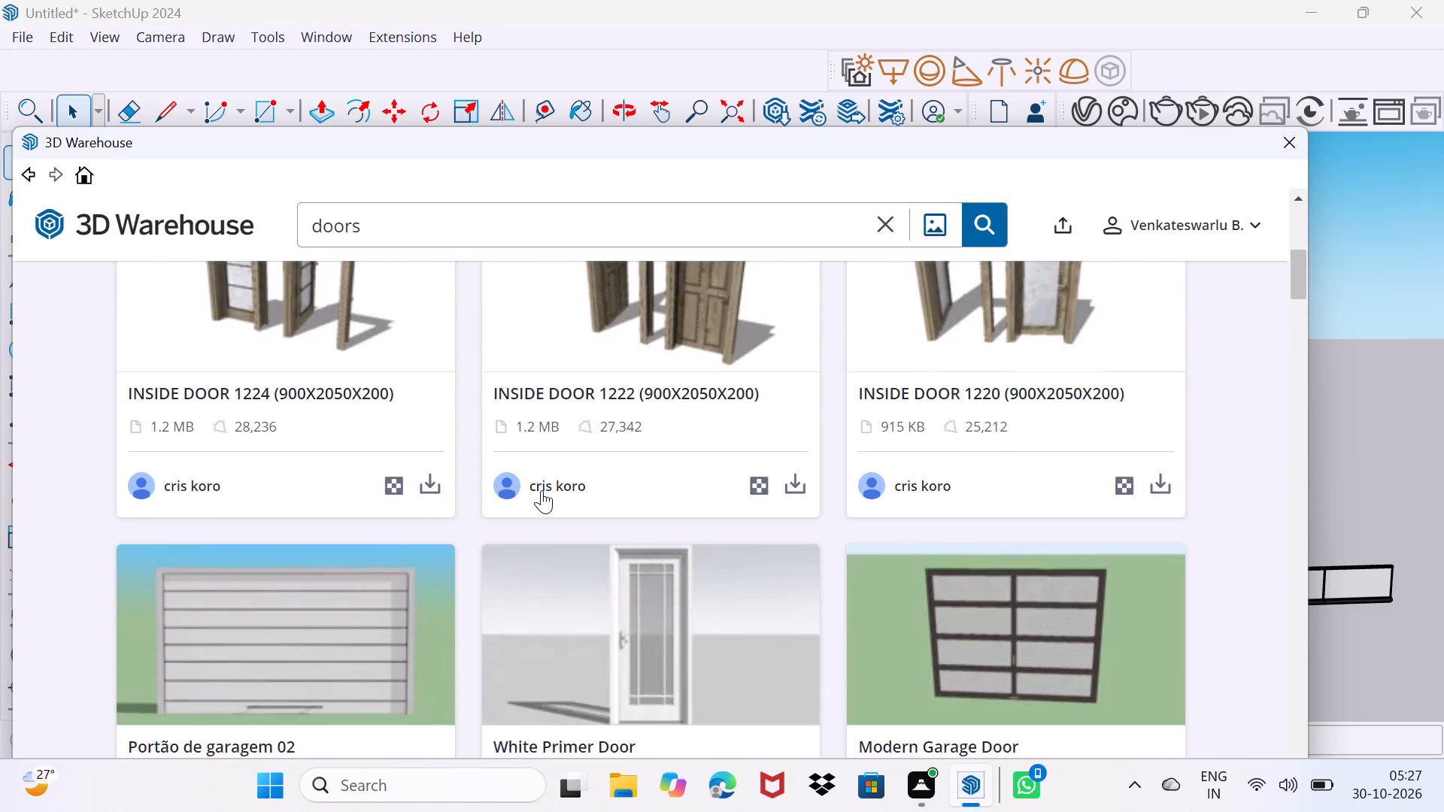
{"action": "scroll", "coordinate": [541, 490], "scroll_direction": "down", "scroll_amount": 2}
{"action": "scroll", "coordinate": [541, 490], "scroll_direction": "up", "scroll_amount": 4}
{"action": "scroll", "coordinate": [541, 490], "scroll_direction": "down", "scroll_amount": 4}
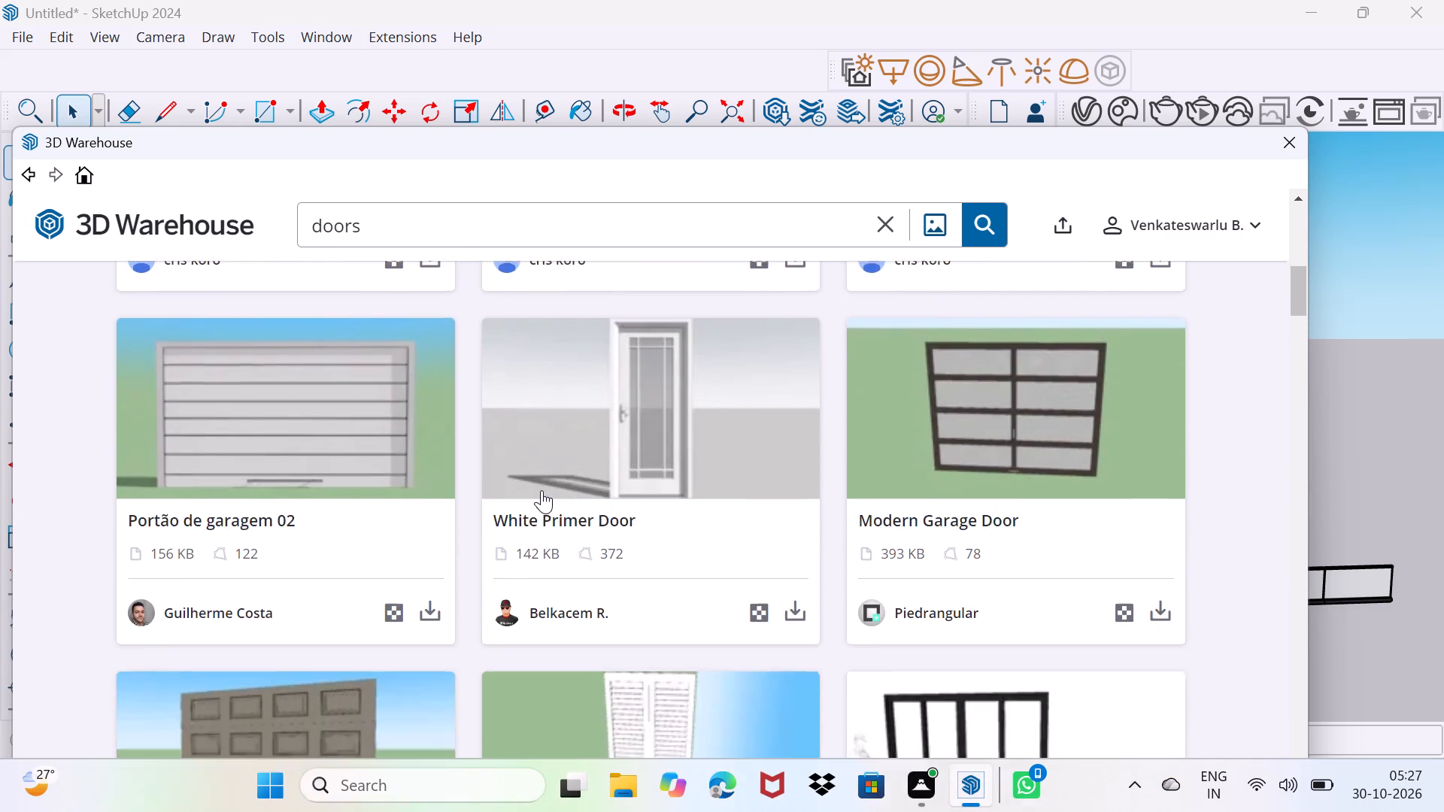
{"action": "scroll", "coordinate": [541, 490], "scroll_direction": "down", "scroll_amount": 4}
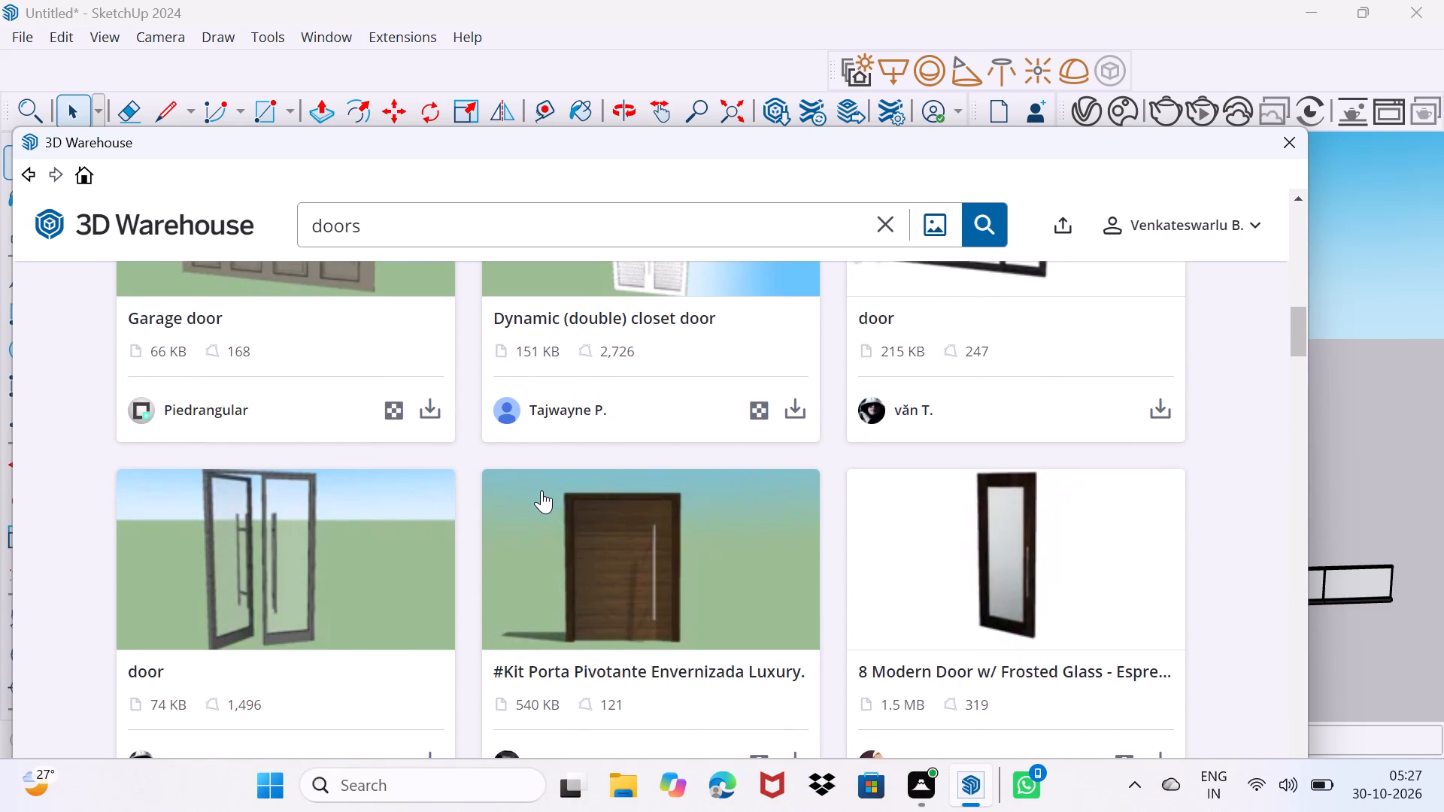
{"action": "scroll", "coordinate": [541, 490], "scroll_direction": "down", "scroll_amount": 2}
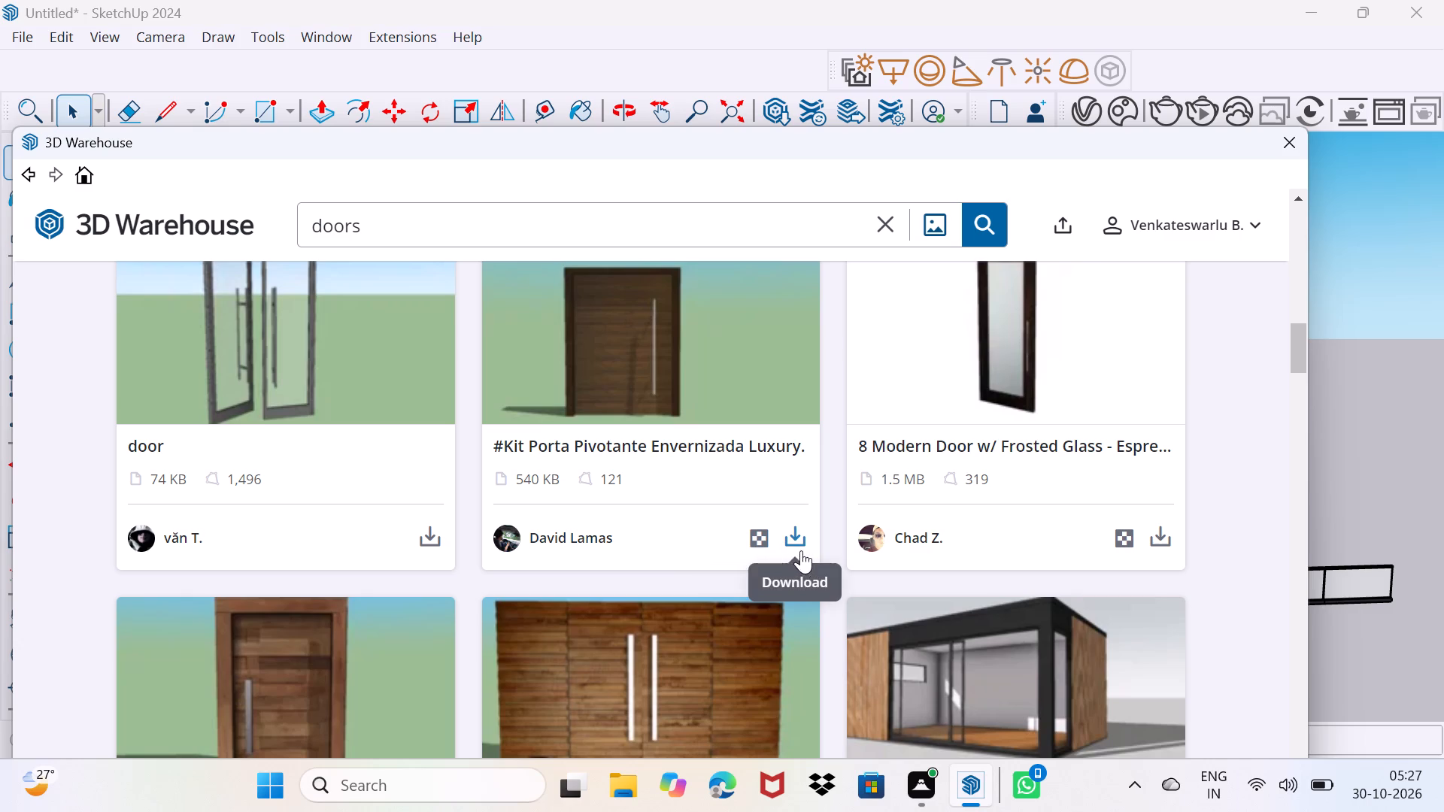
Load the "#Kit Porta Pivotante Envernizada Luxury" door into the model and place it beside the building, near the railings.
{"action": "left_click", "coordinate": [801, 550]}
{"action": "left_click", "coordinate": [599, 518]}
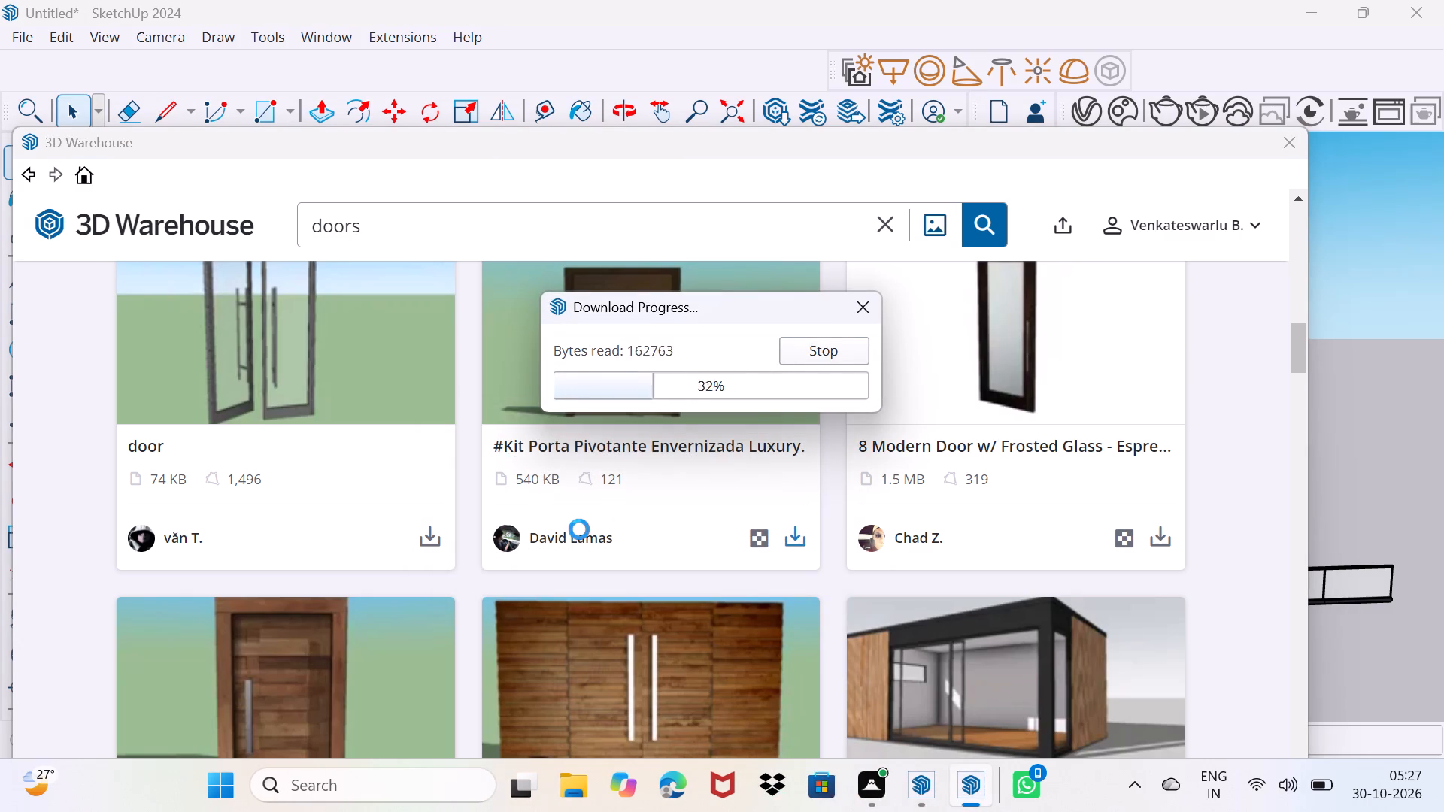
{"action": "scroll", "coordinate": [226, 614], "scroll_direction": "up", "scroll_amount": 2}
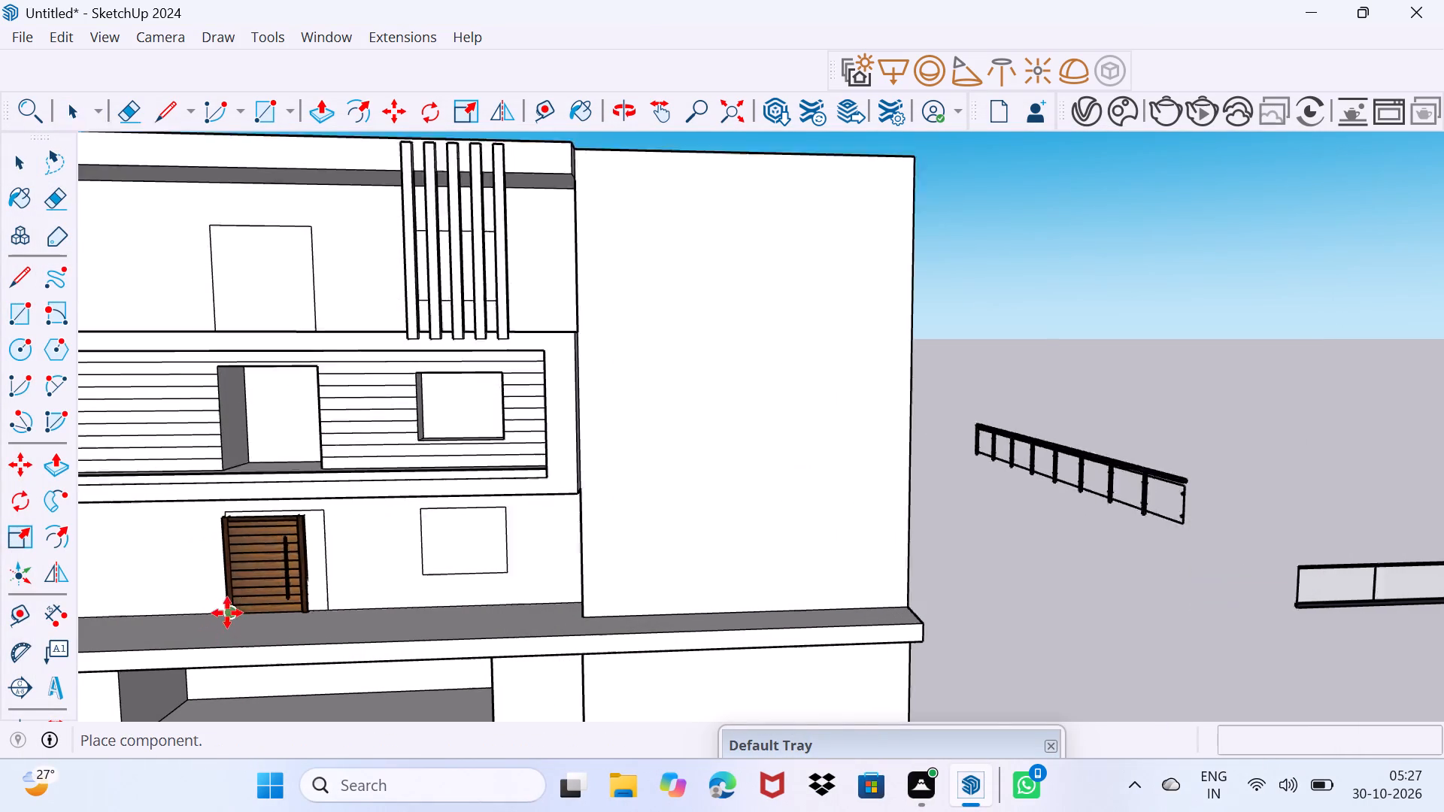
{"action": "scroll", "coordinate": [227, 613], "scroll_direction": "up", "scroll_amount": 2}
{"action": "left_click", "coordinate": [1251, 569]}
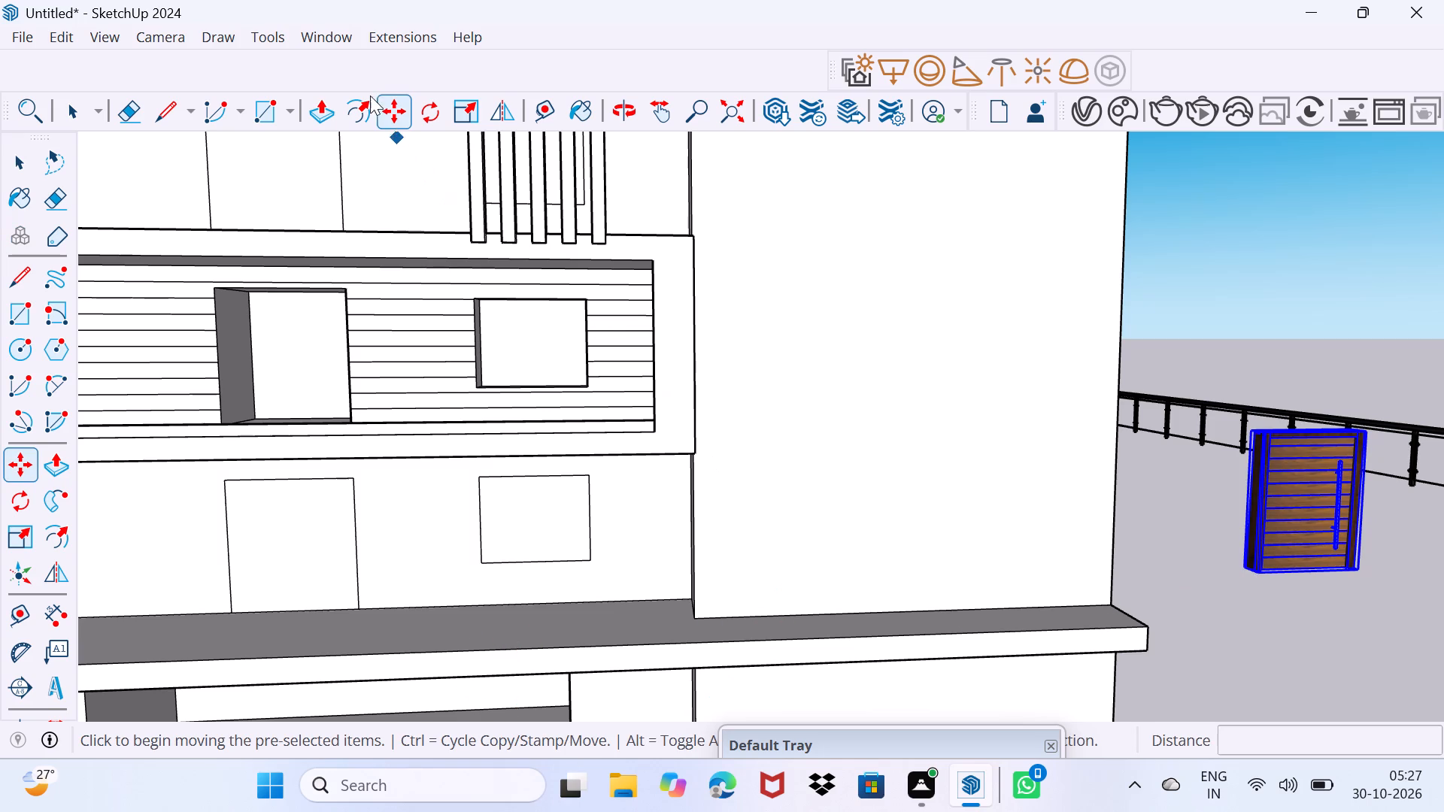
Reopen the 3D Warehouse and search it for "window".
{"action": "left_click", "coordinate": [316, 38]}
{"action": "left_click", "coordinate": [393, 219]}
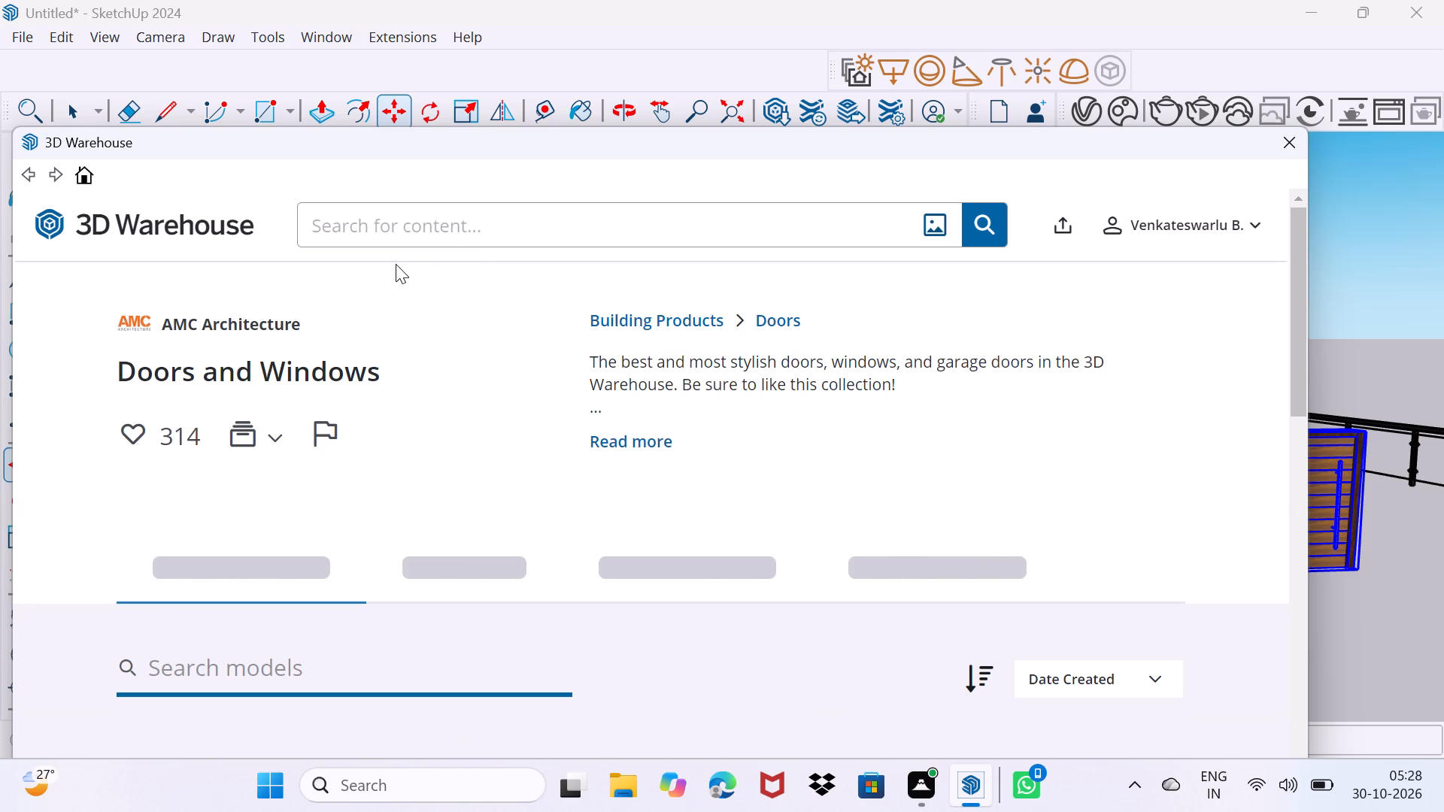
{"action": "left_click", "coordinate": [401, 222]}
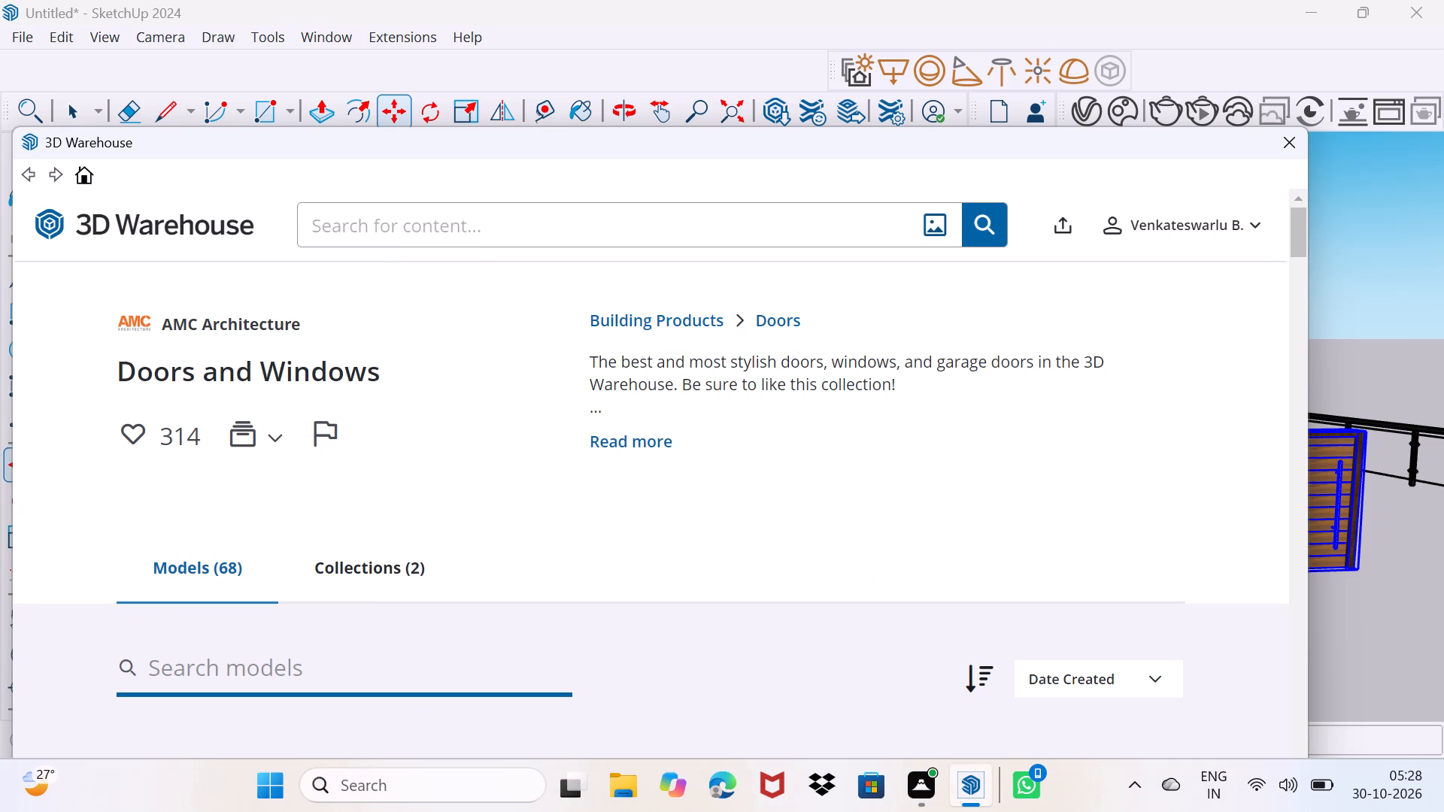
{"action": "type", "text": "win"}
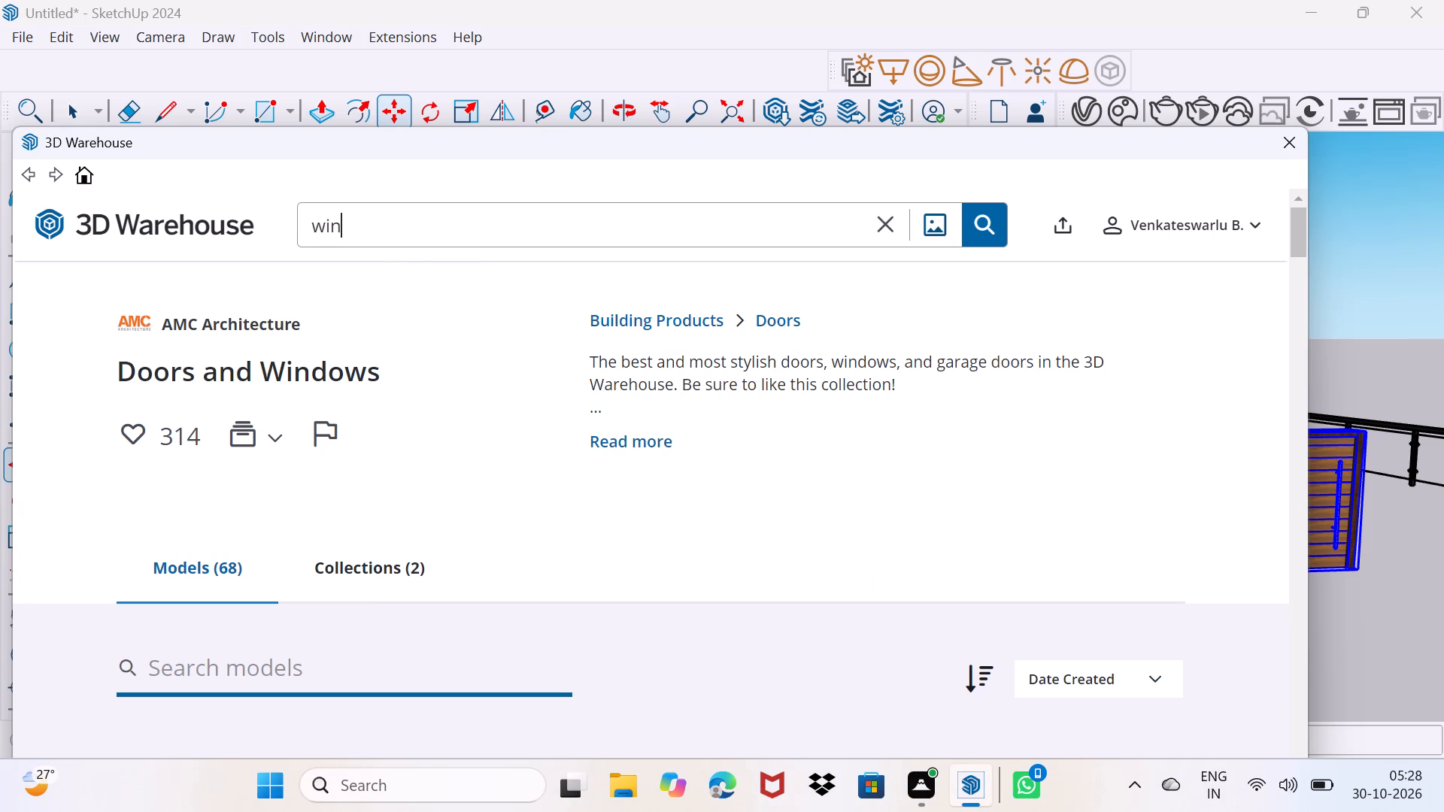
{"action": "type", "text": "dow"}
{"action": "key", "text": "Return"}
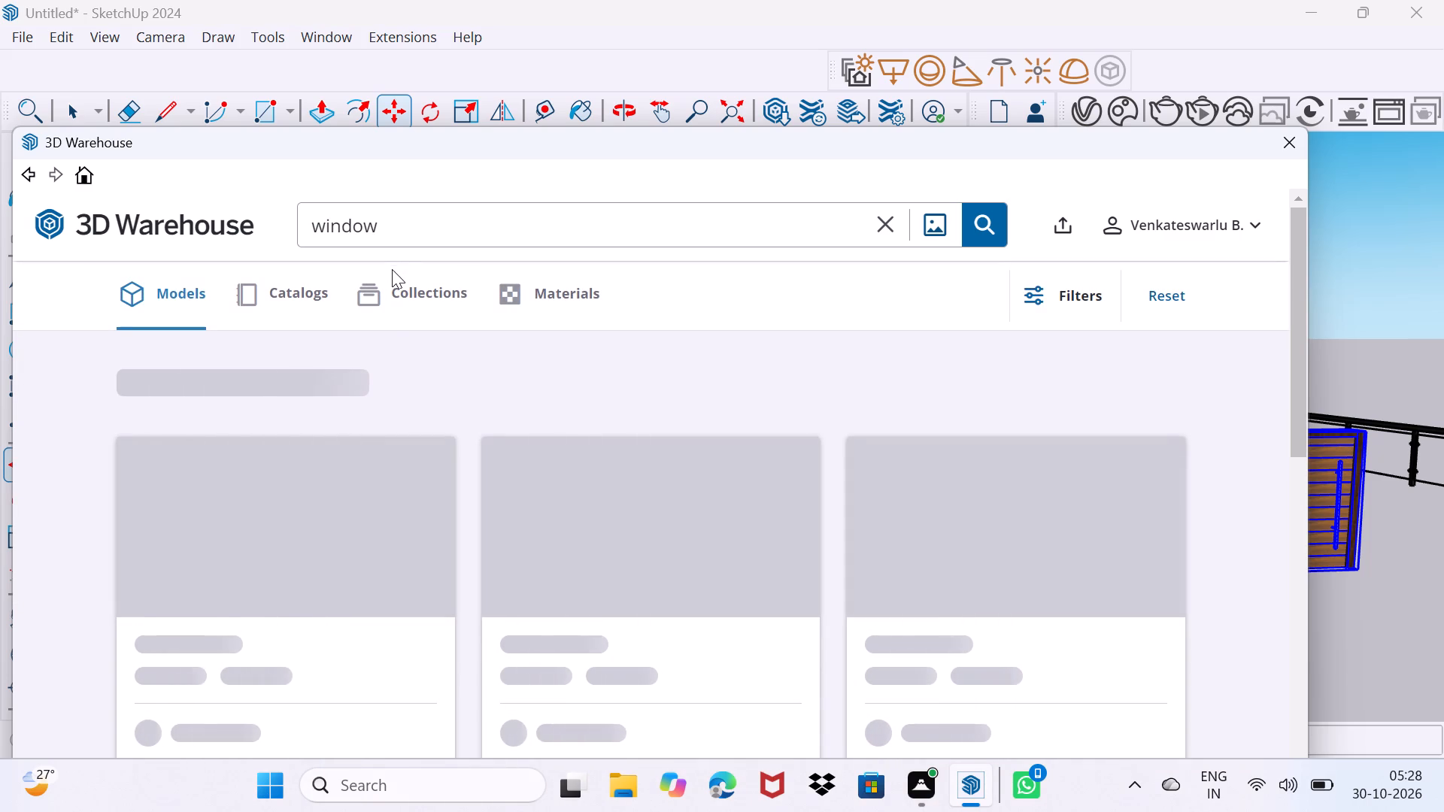
Look through the "window" models for a design that suits the building's window openings.
{"action": "scroll", "coordinate": [378, 358], "scroll_direction": "down", "scroll_amount": 3}
{"action": "scroll", "coordinate": [439, 474], "scroll_direction": "down", "scroll_amount": 7}
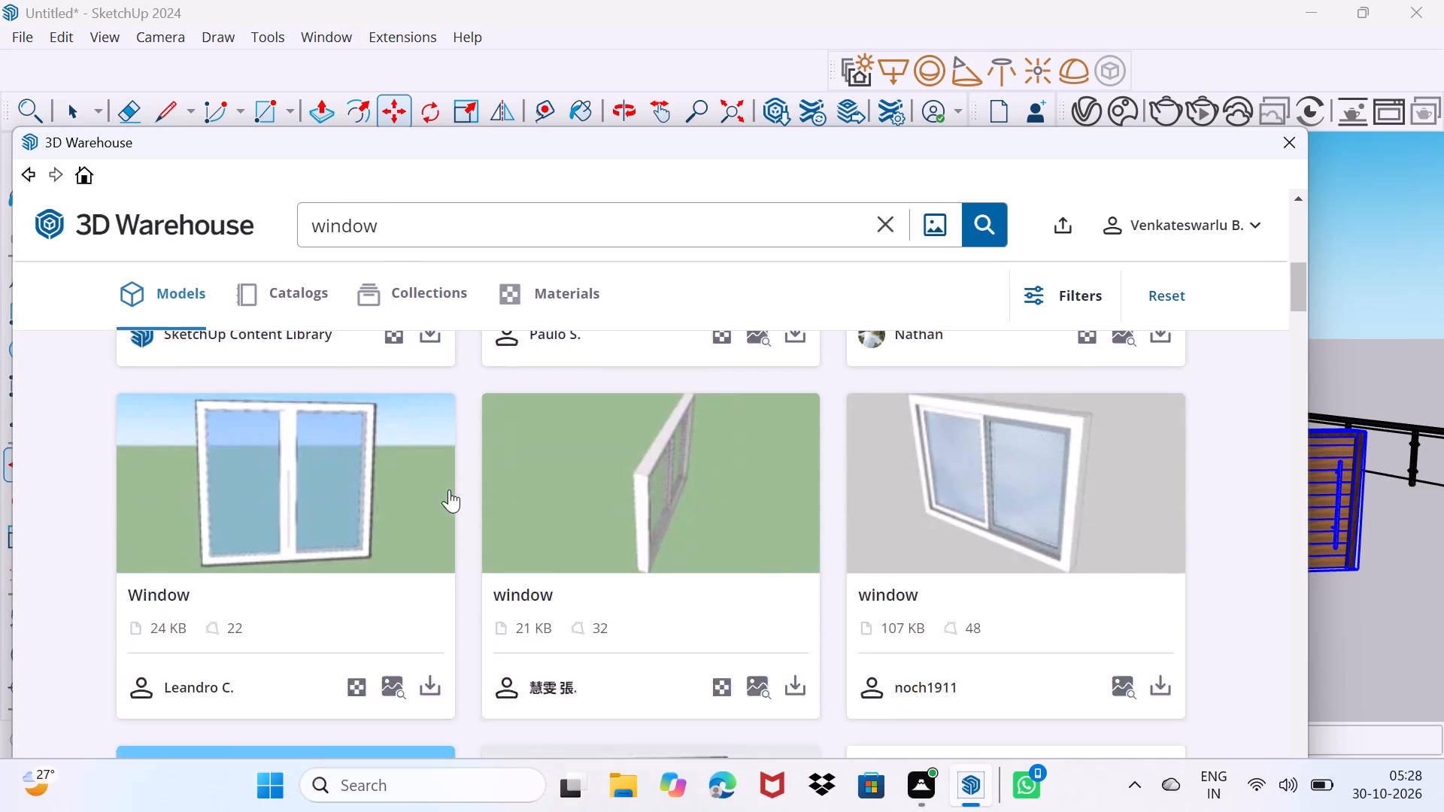
{"action": "scroll", "coordinate": [449, 489], "scroll_direction": "down", "scroll_amount": 10}
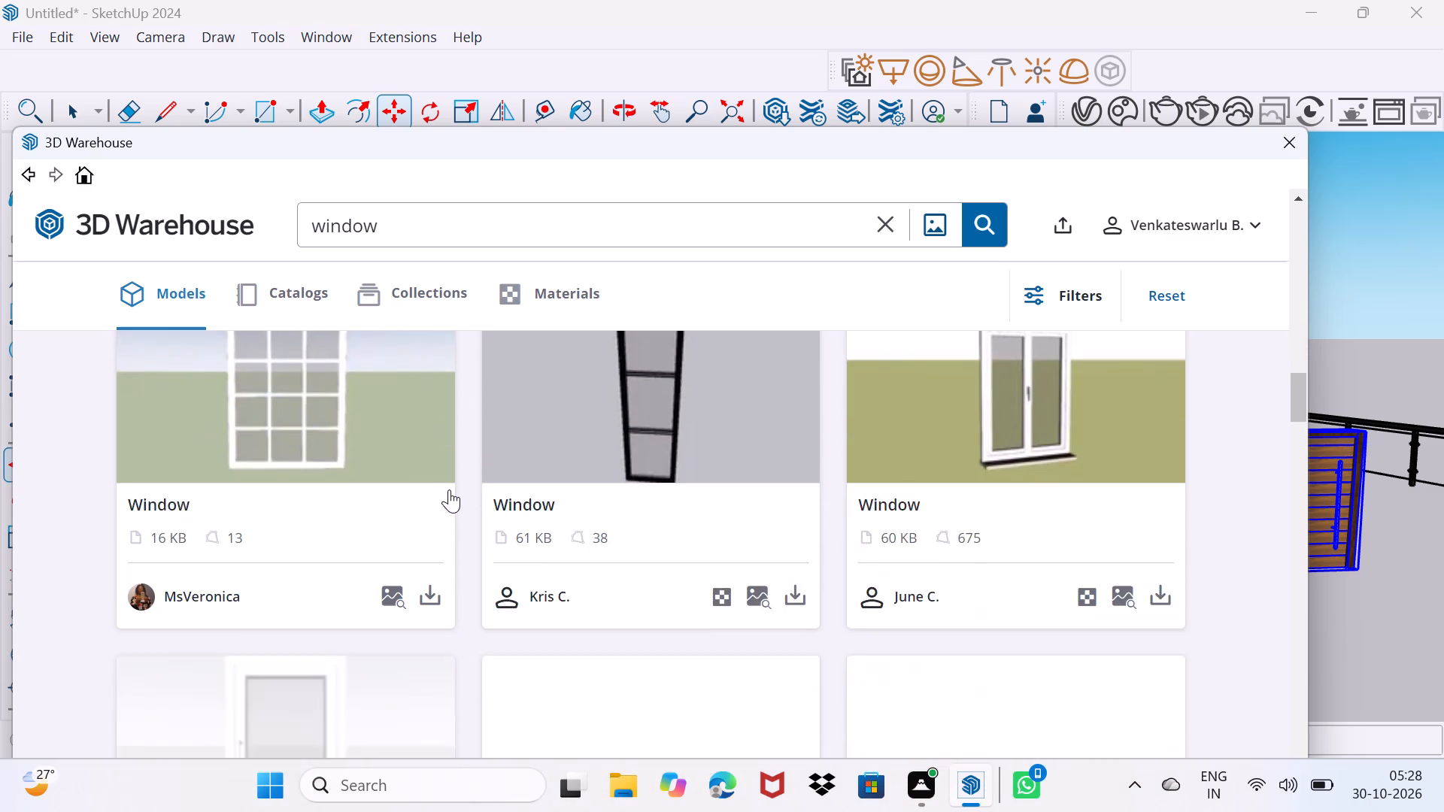
{"action": "scroll", "coordinate": [449, 489], "scroll_direction": "down", "scroll_amount": 2}
{"action": "scroll", "coordinate": [449, 489], "scroll_direction": "up", "scroll_amount": 1}
{"action": "scroll", "coordinate": [449, 489], "scroll_direction": "down", "scroll_amount": 2}
{"action": "scroll", "coordinate": [449, 489], "scroll_direction": "up", "scroll_amount": 2}
{"action": "scroll", "coordinate": [449, 489], "scroll_direction": "down", "scroll_amount": 9}
{"action": "scroll", "coordinate": [449, 489], "scroll_direction": "up", "scroll_amount": 1}
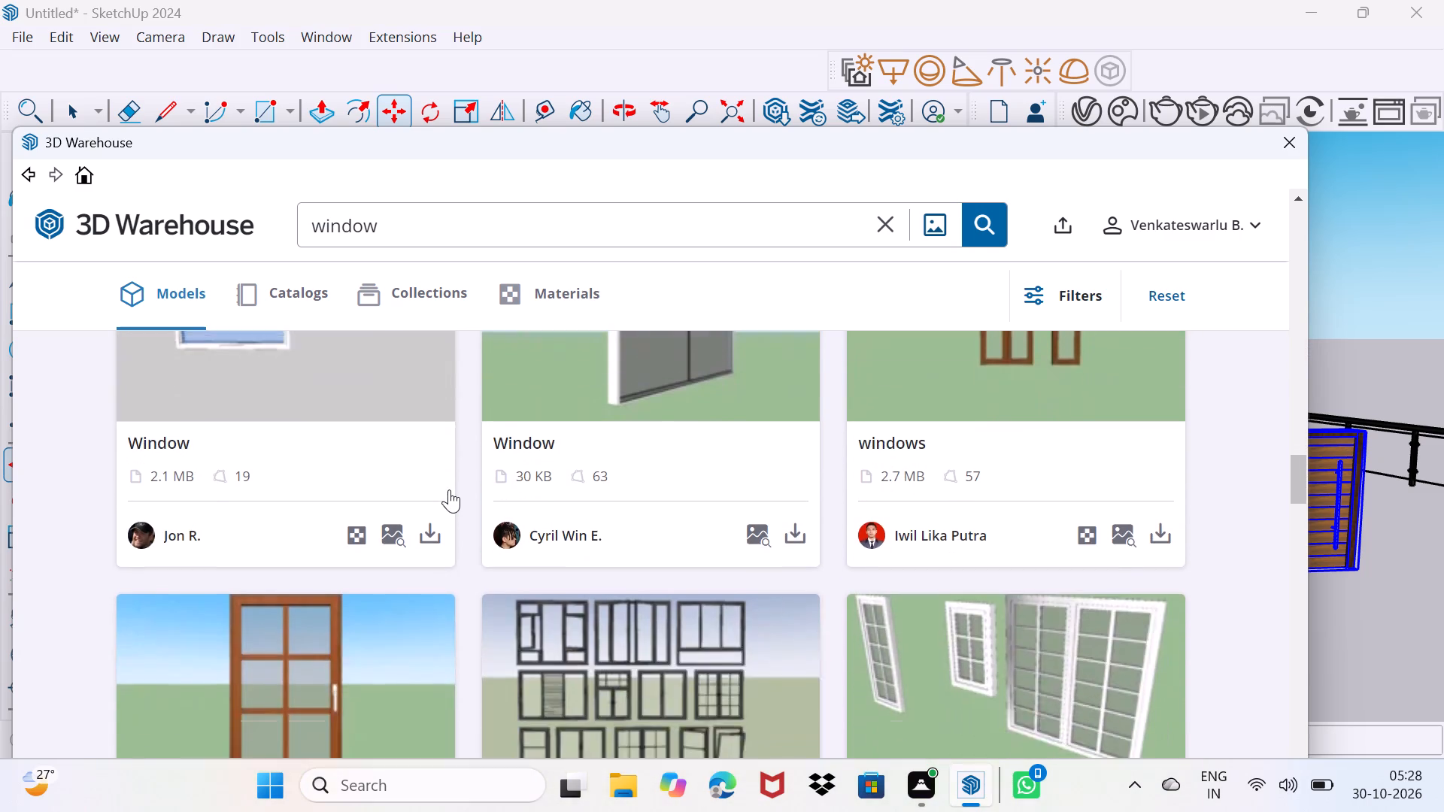
Load the 2.1 MB white-framed single-pane Window into the model and place it beside the wooden door.
{"action": "left_click", "coordinate": [425, 644]}
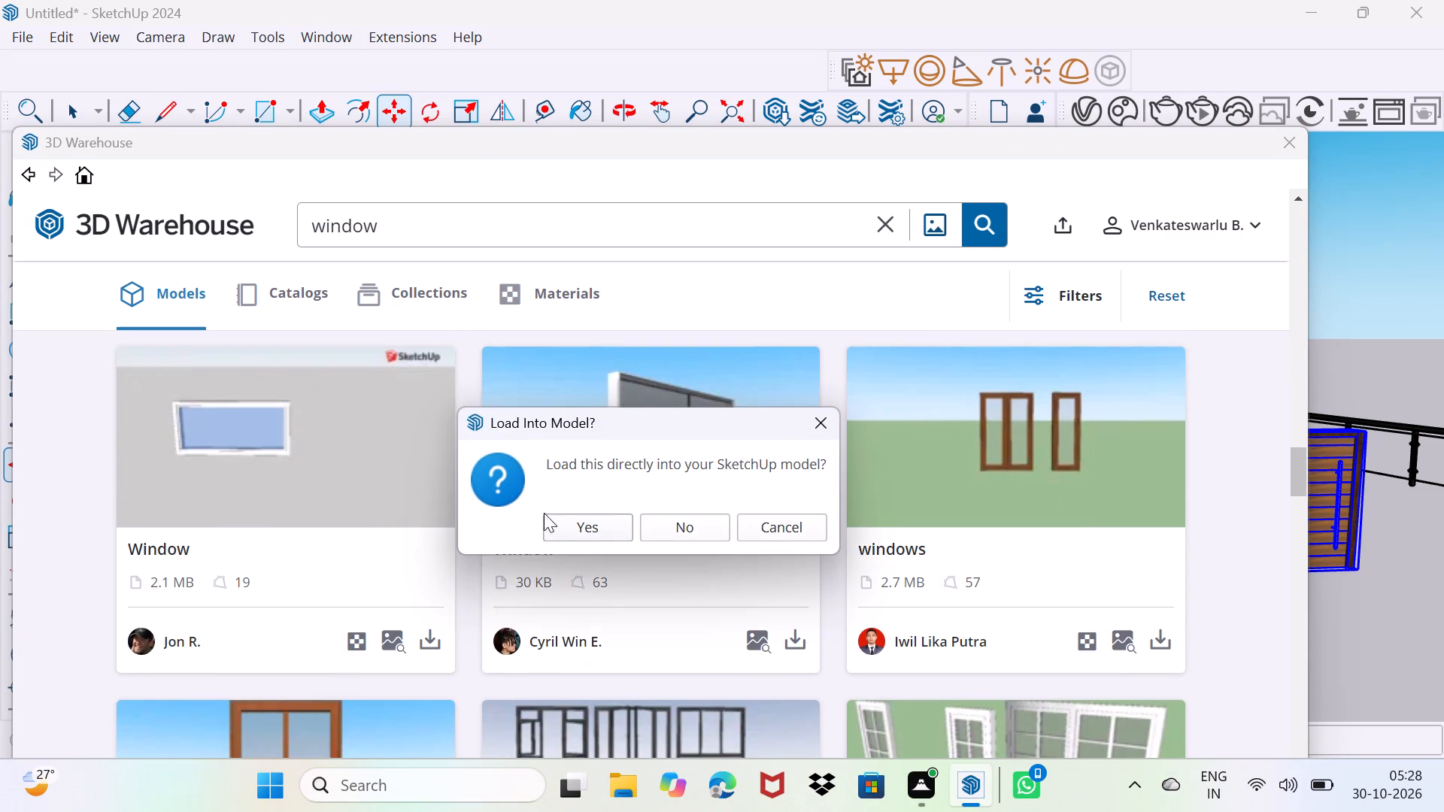
{"action": "left_click", "coordinate": [562, 532]}
{"action": "scroll", "coordinate": [838, 486], "scroll_direction": "down", "scroll_amount": 3}
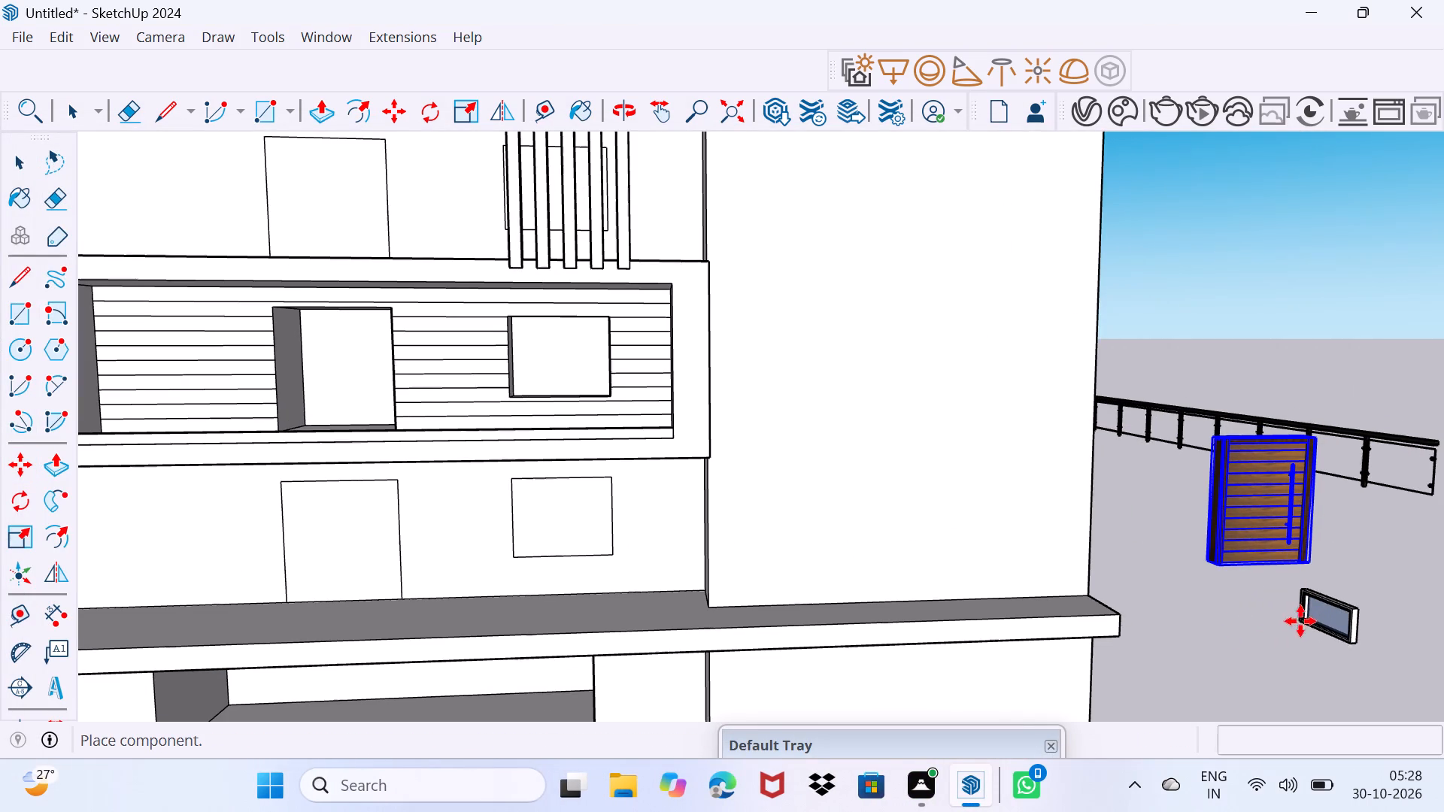
{"action": "left_click", "coordinate": [1313, 607]}
Reopen the 3D Warehouse and look through the "window" models for a tall, narrow design.
{"action": "scroll", "coordinate": [918, 577], "scroll_direction": "down", "scroll_amount": 2}
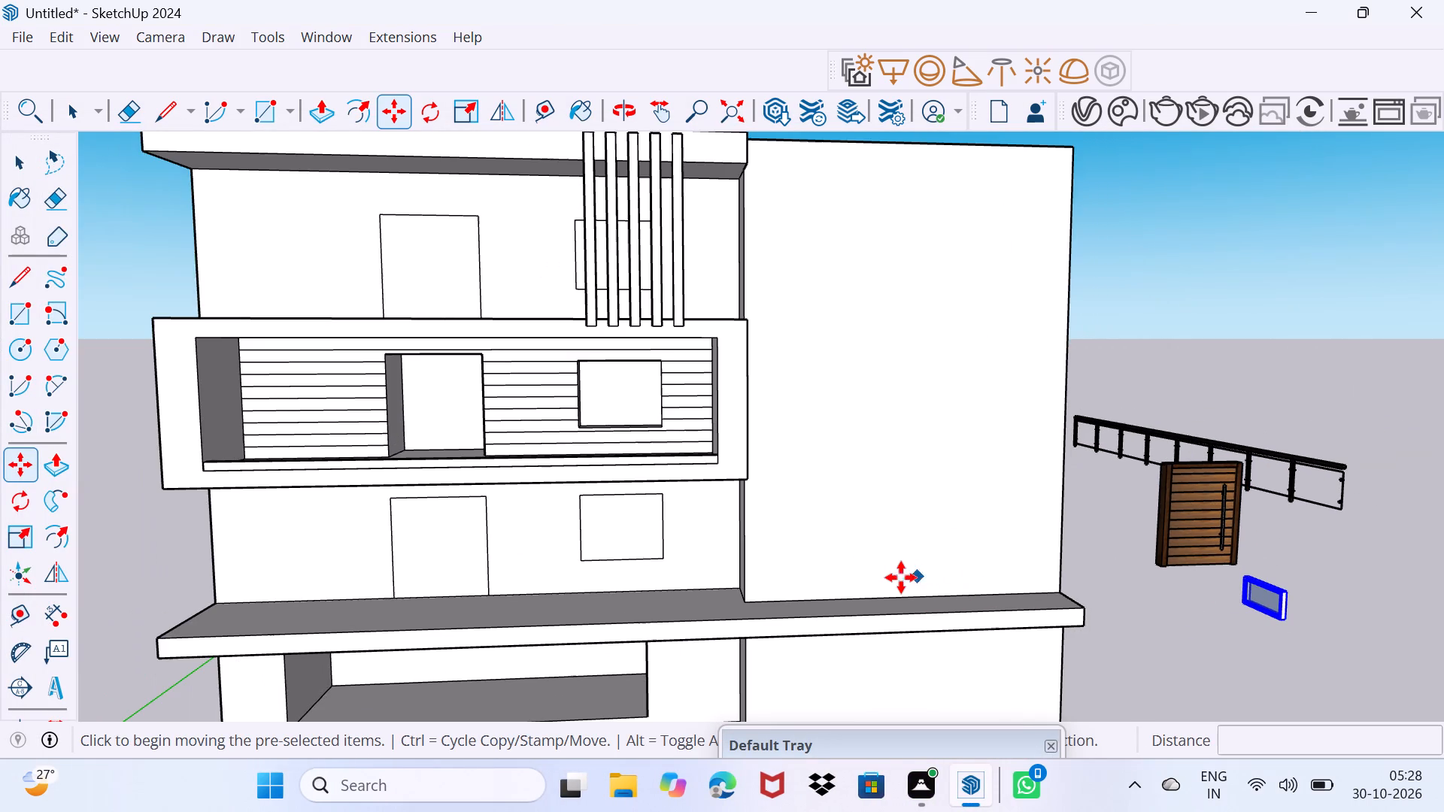
{"action": "left_click", "coordinate": [320, 28]}
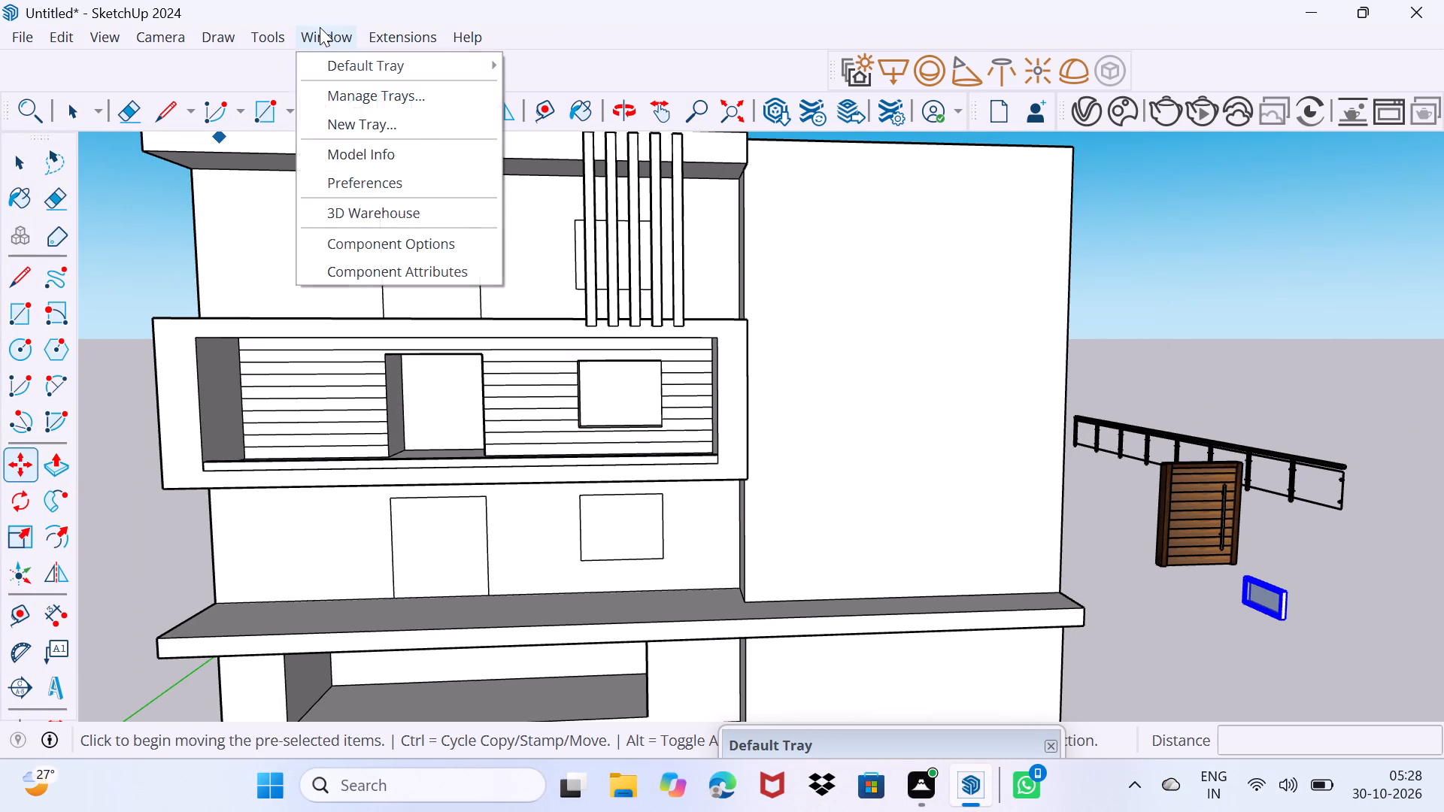
{"action": "left_click", "coordinate": [370, 204]}
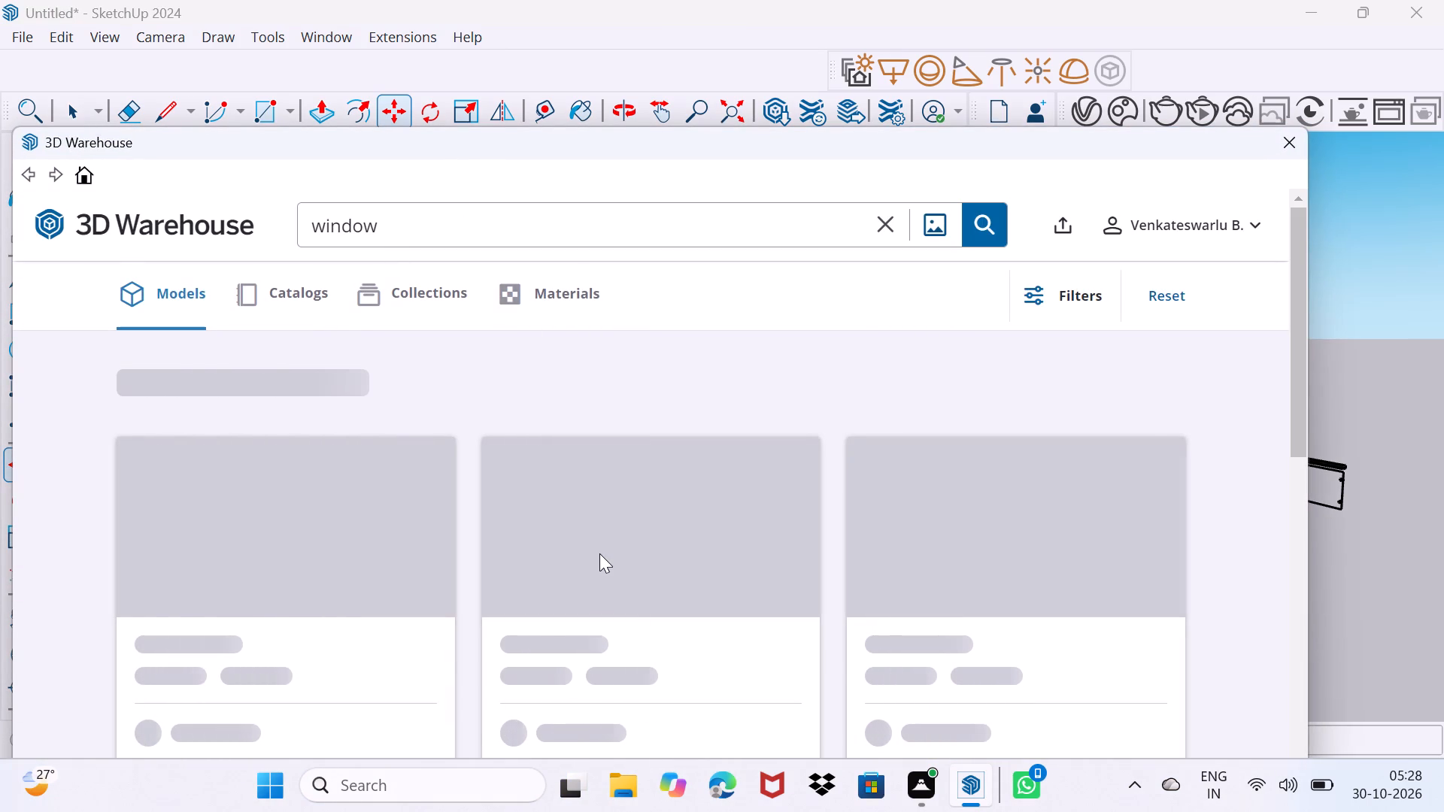
{"action": "scroll", "coordinate": [599, 553], "scroll_direction": "down", "scroll_amount": 7}
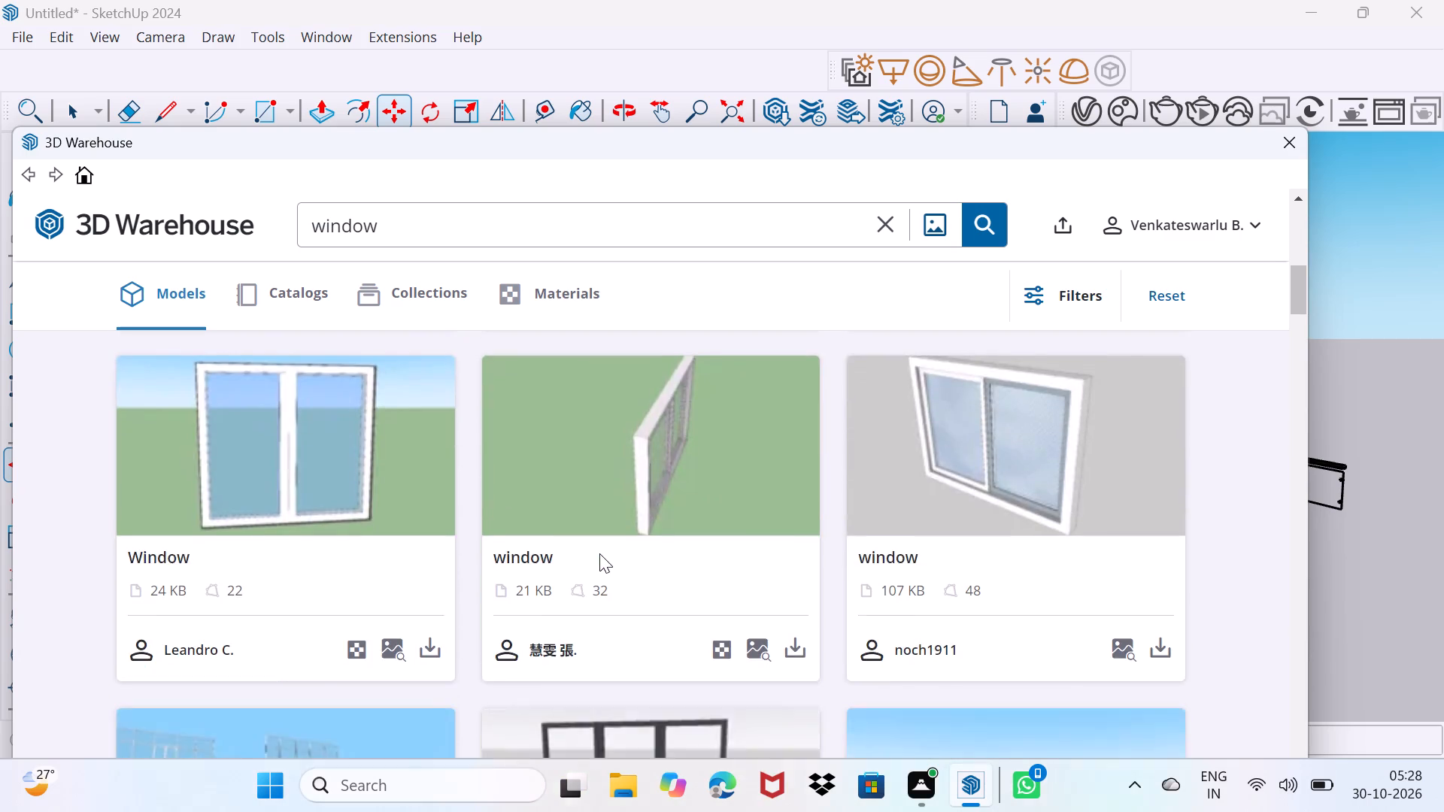
{"action": "scroll", "coordinate": [599, 553], "scroll_direction": "down", "scroll_amount": 16}
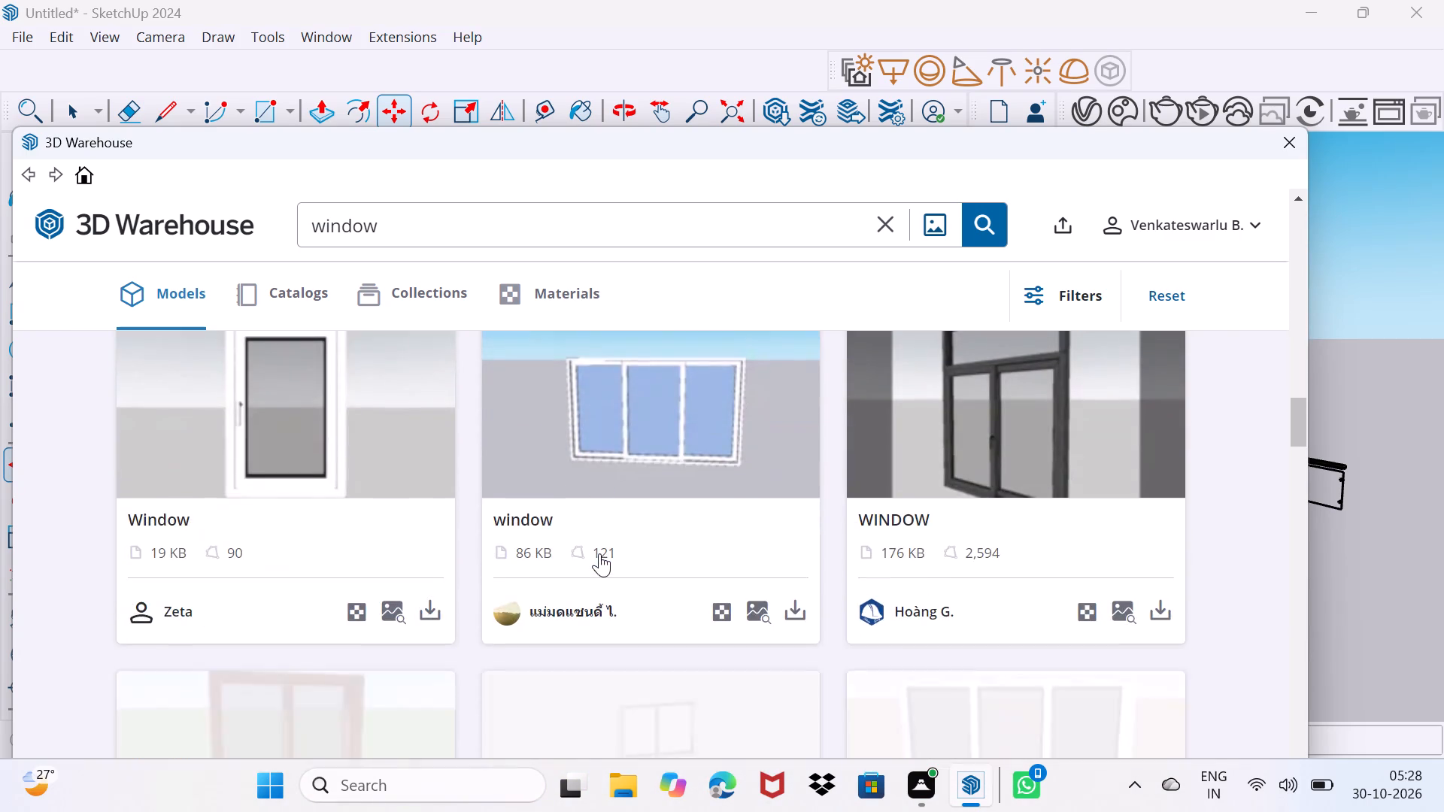
{"action": "scroll", "coordinate": [599, 553], "scroll_direction": "down", "scroll_amount": 15}
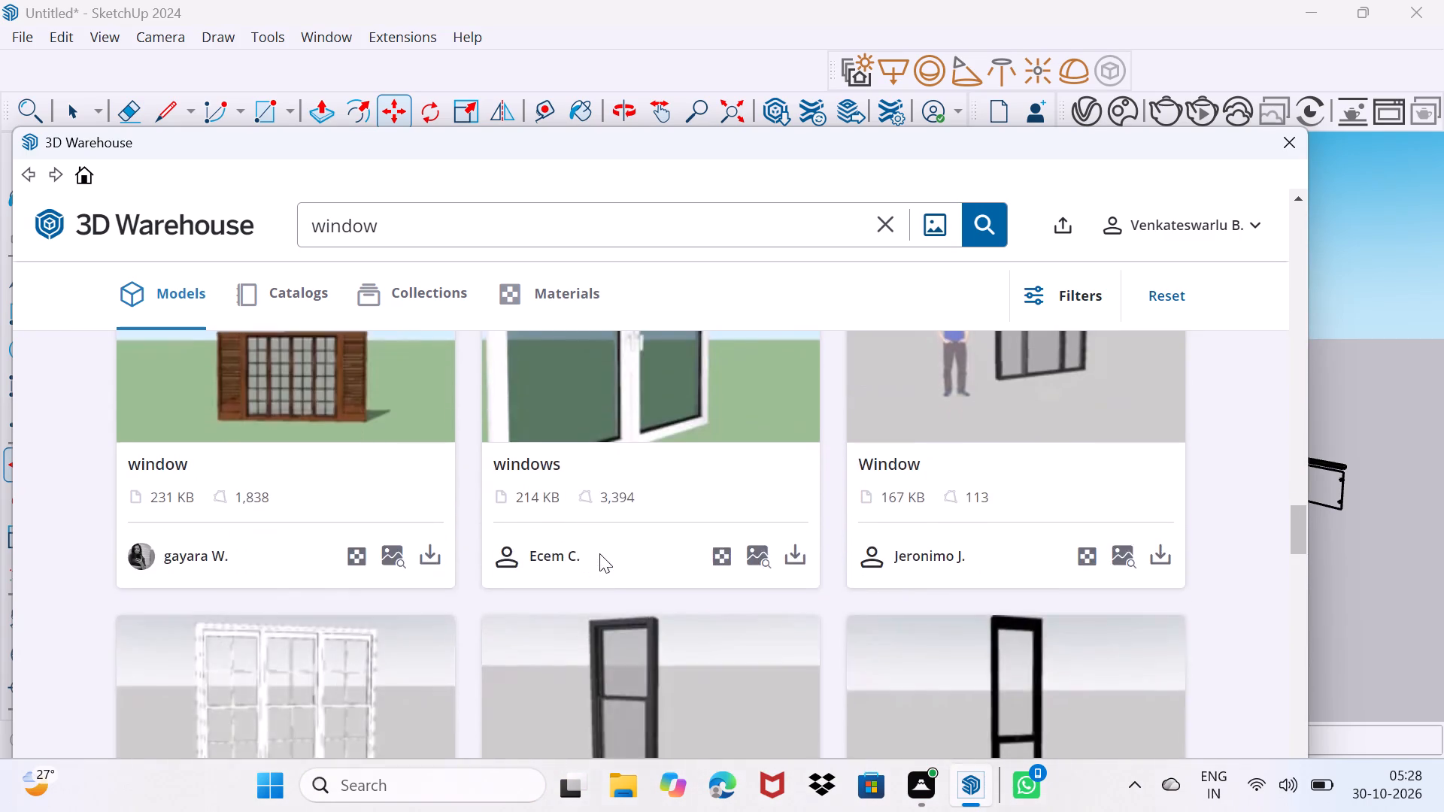
{"action": "scroll", "coordinate": [599, 553], "scroll_direction": "down", "scroll_amount": 9}
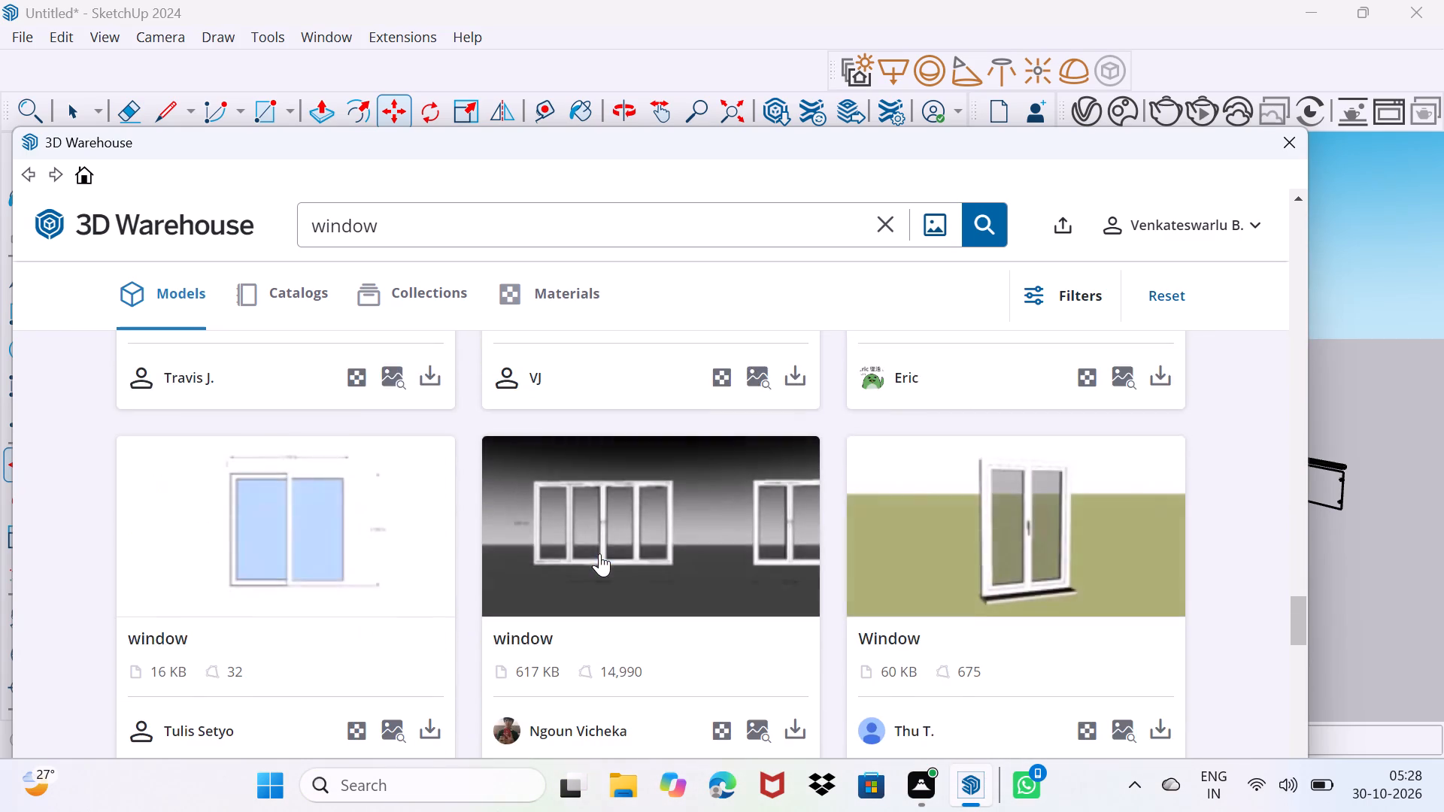
{"action": "scroll", "coordinate": [599, 553], "scroll_direction": "down", "scroll_amount": 17}
{"action": "scroll", "coordinate": [599, 553], "scroll_direction": "up", "scroll_amount": 4}
{"action": "scroll", "coordinate": [599, 553], "scroll_direction": "down", "scroll_amount": 8}
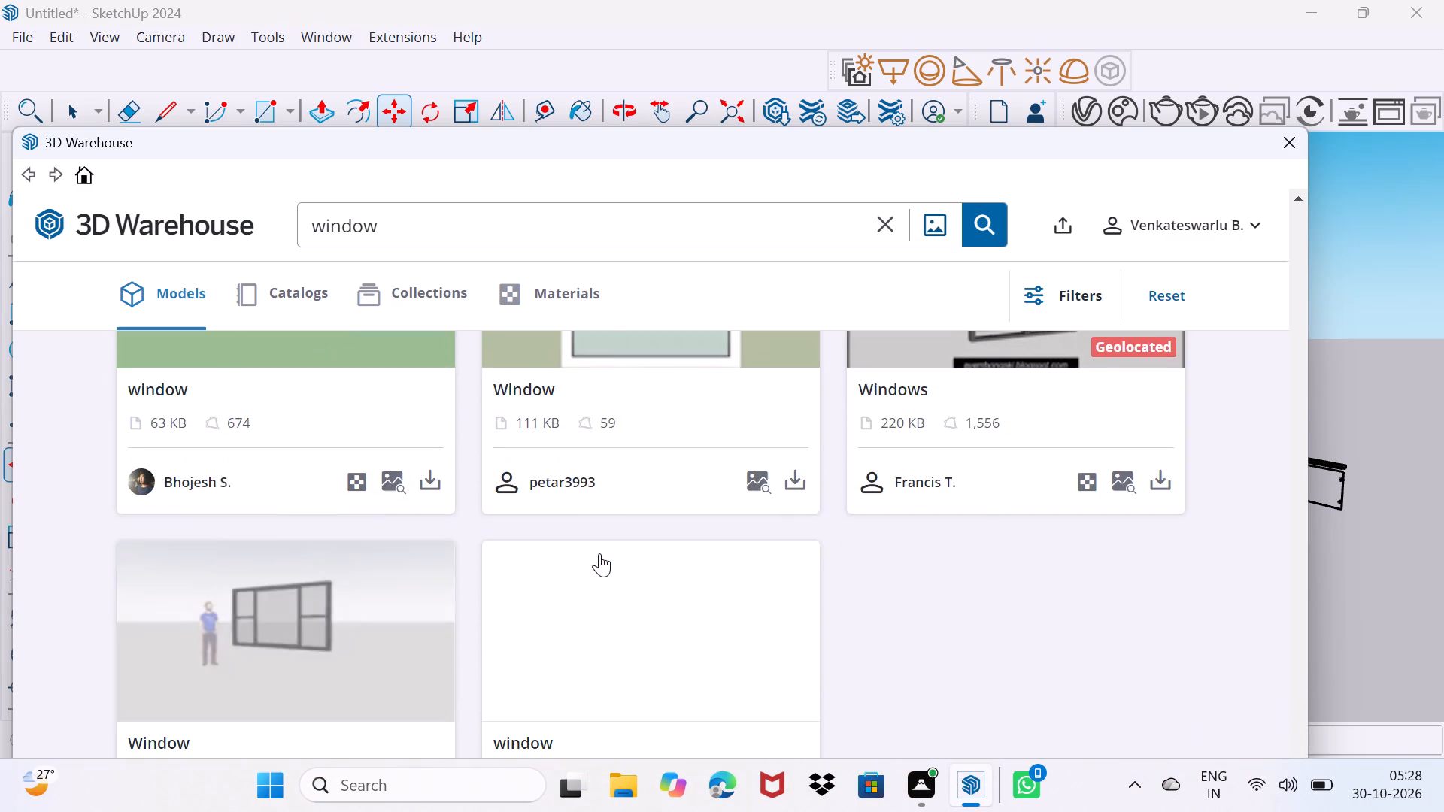
{"action": "scroll", "coordinate": [599, 553], "scroll_direction": "down", "scroll_amount": 3}
{"action": "scroll", "coordinate": [599, 553], "scroll_direction": "up", "scroll_amount": 2}
{"action": "scroll", "coordinate": [599, 553], "scroll_direction": "down", "scroll_amount": 1}
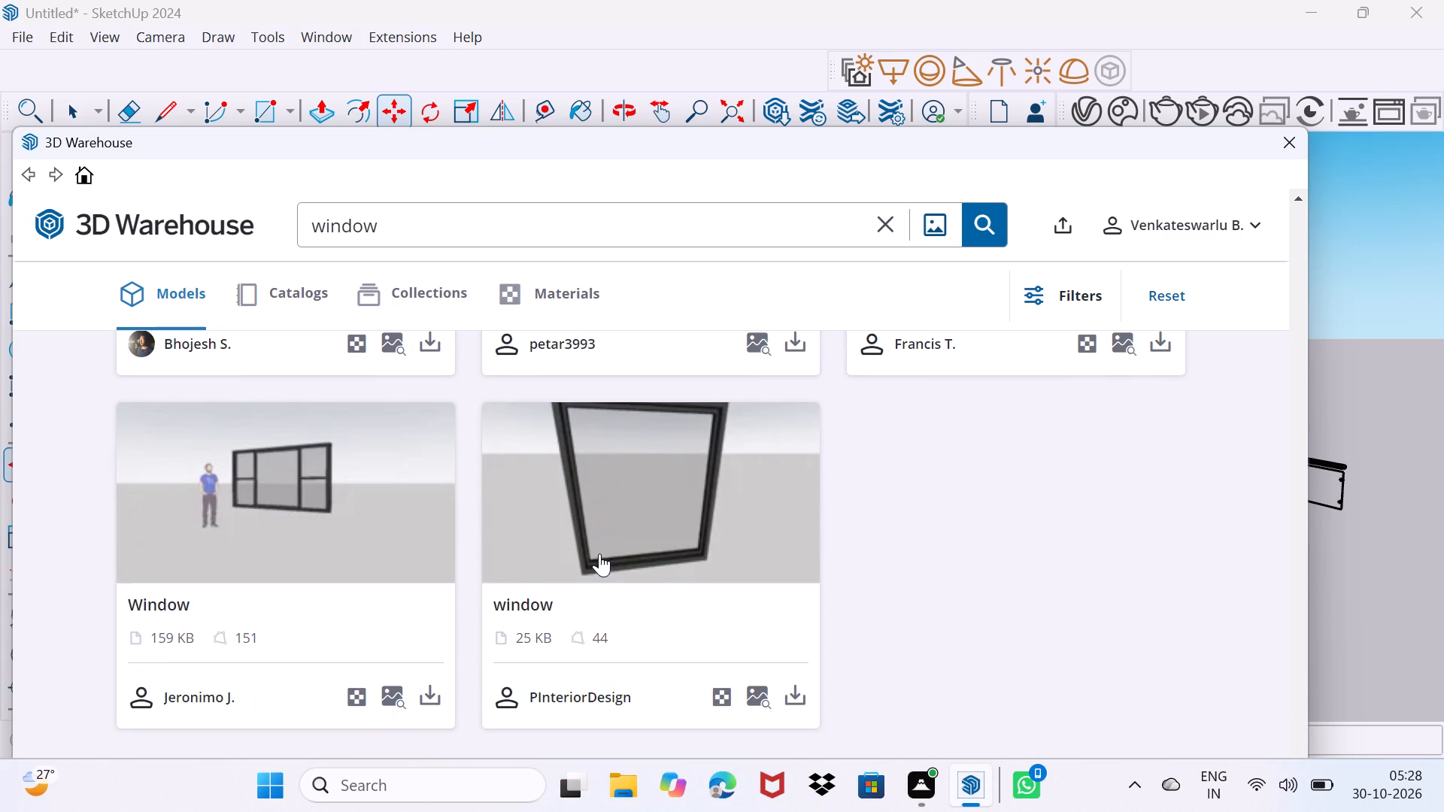
{"action": "scroll", "coordinate": [585, 572], "scroll_direction": "down", "scroll_amount": 4}
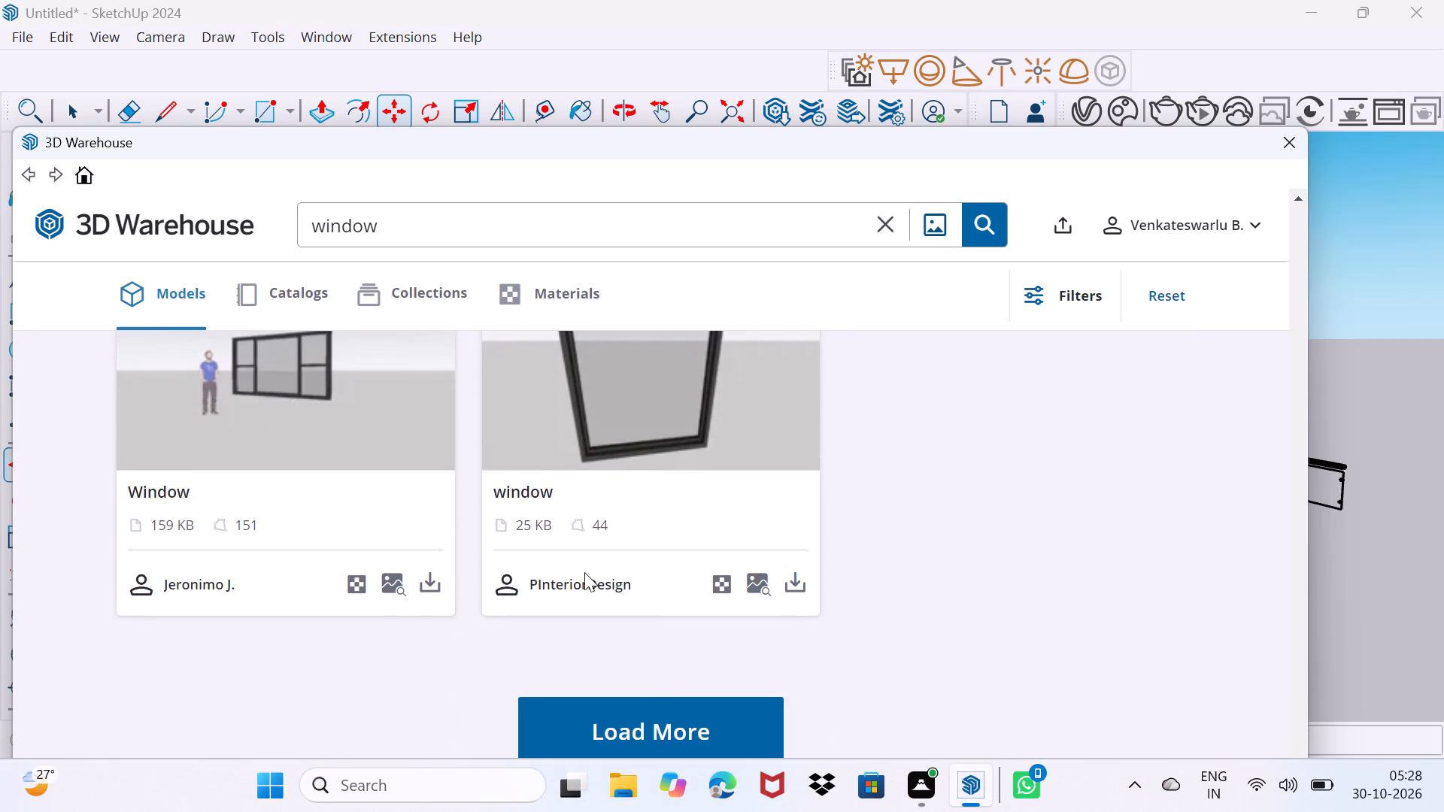
{"action": "scroll", "coordinate": [584, 572], "scroll_direction": "up", "scroll_amount": 20}
{"action": "scroll", "coordinate": [584, 571], "scroll_direction": "up", "scroll_amount": 4}
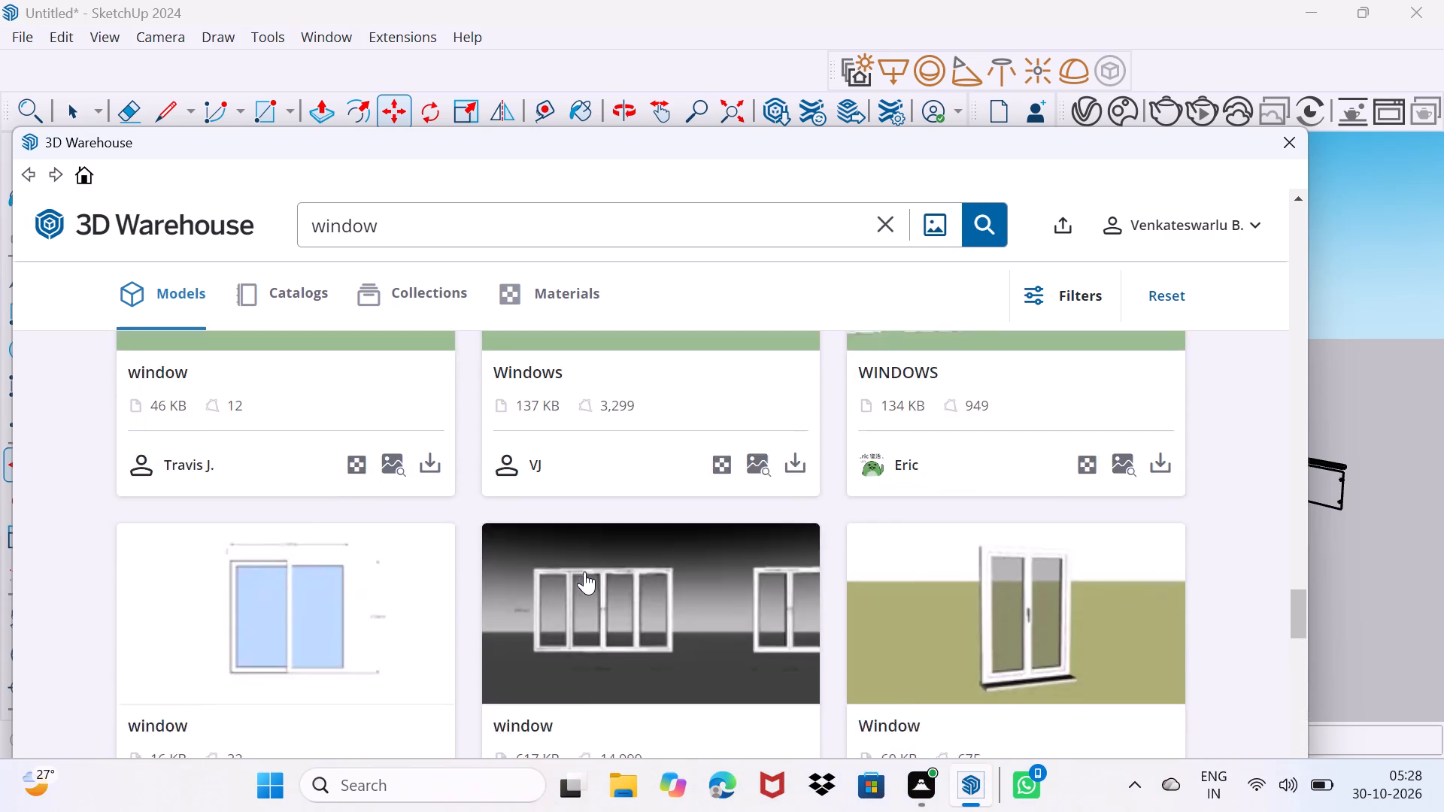
{"action": "scroll", "coordinate": [584, 571], "scroll_direction": "up", "scroll_amount": 10}
{"action": "scroll", "coordinate": [584, 571], "scroll_direction": "down", "scroll_amount": 3}
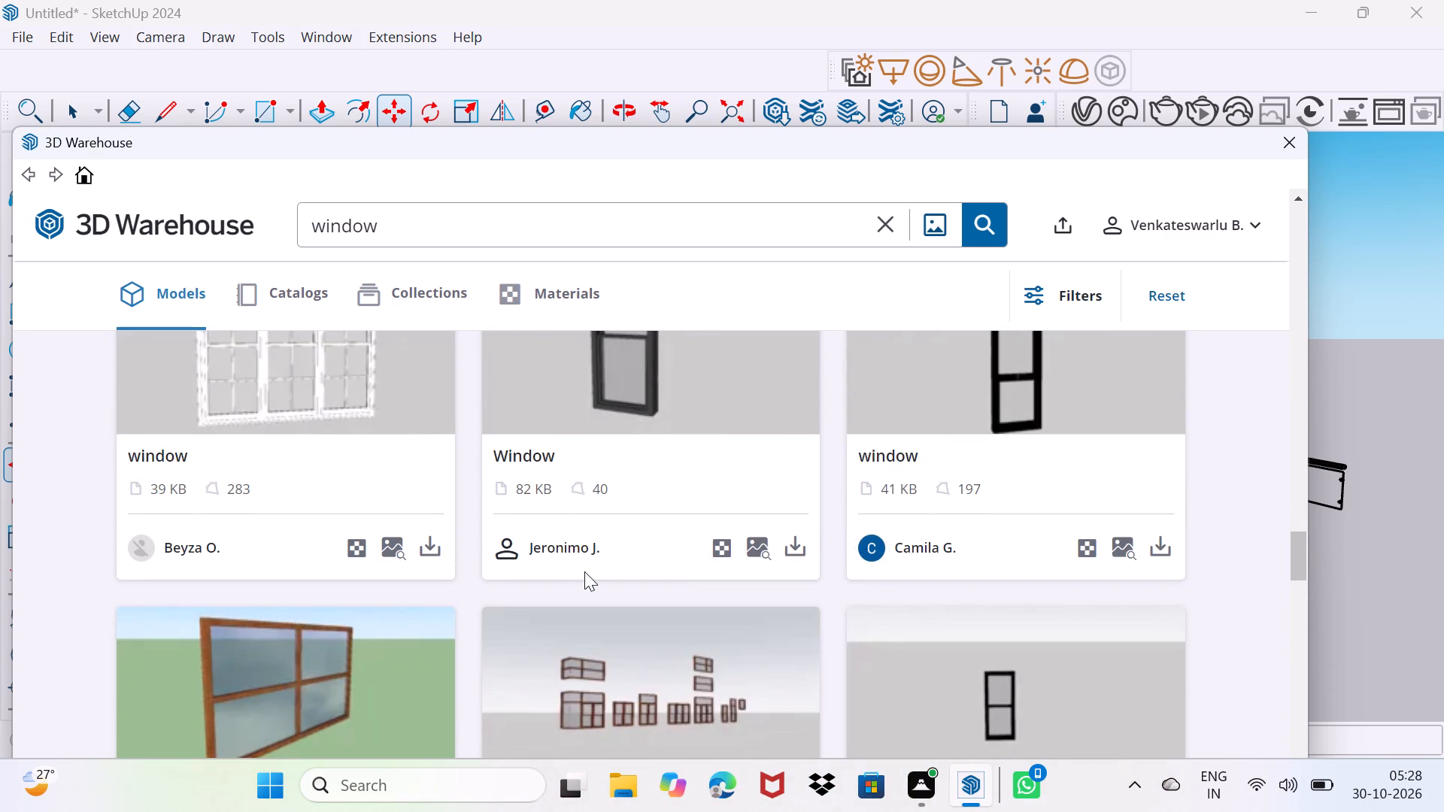
{"action": "scroll", "coordinate": [584, 571], "scroll_direction": "up", "scroll_amount": 1}
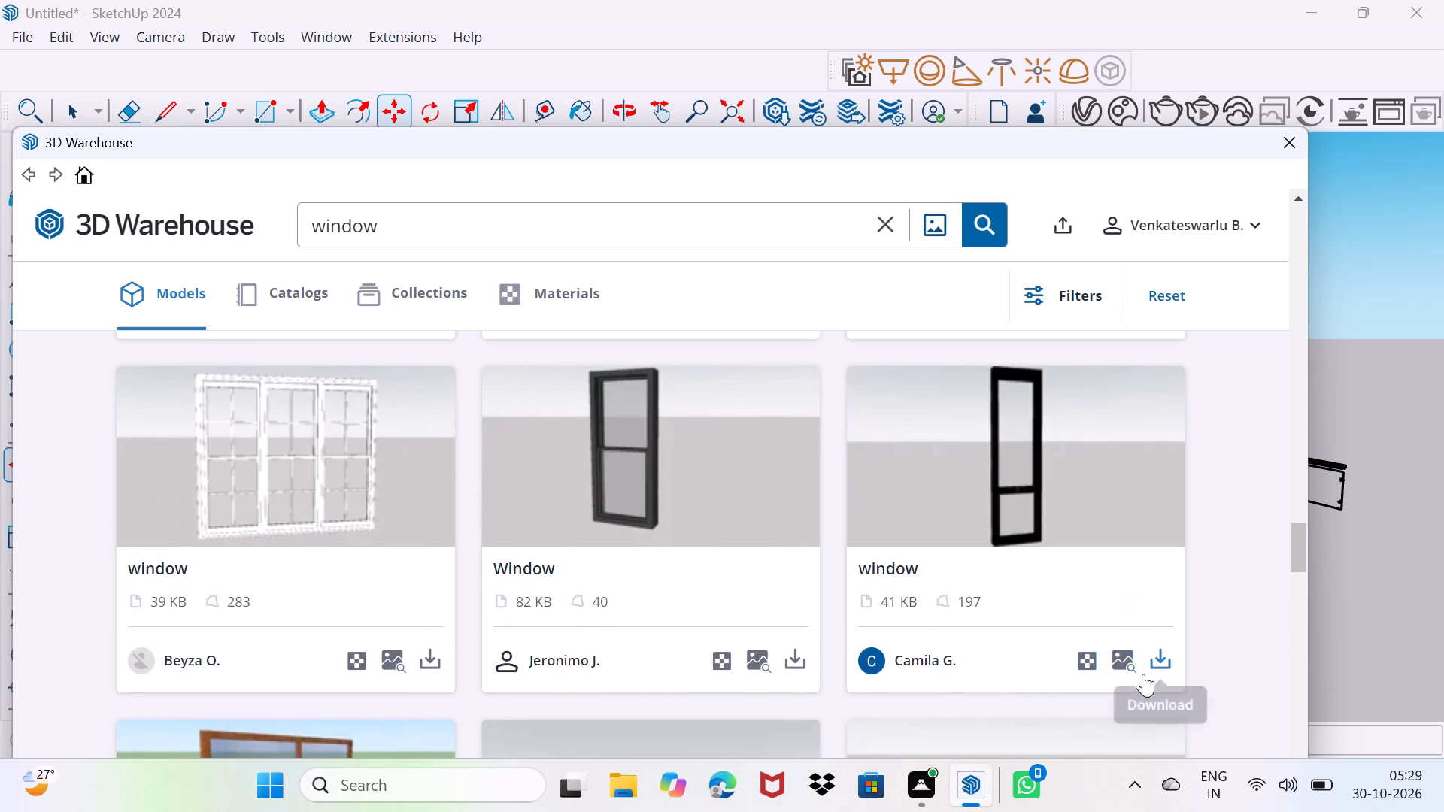
Load the 41 KB tall black-framed two-pane window into the model and place it beside the wooden door and white window.
{"action": "left_click", "coordinate": [1154, 665]}
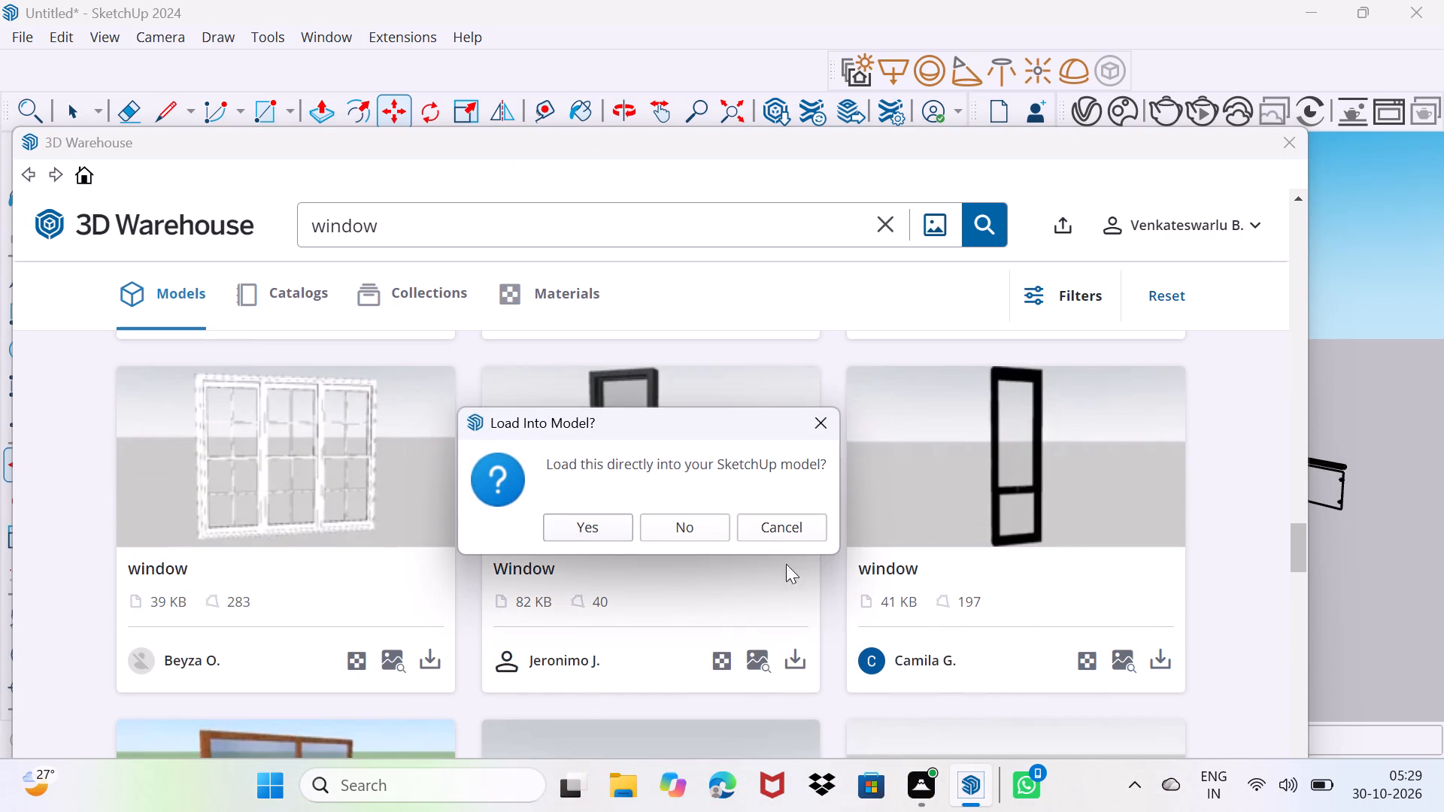
{"action": "left_click", "coordinate": [581, 526]}
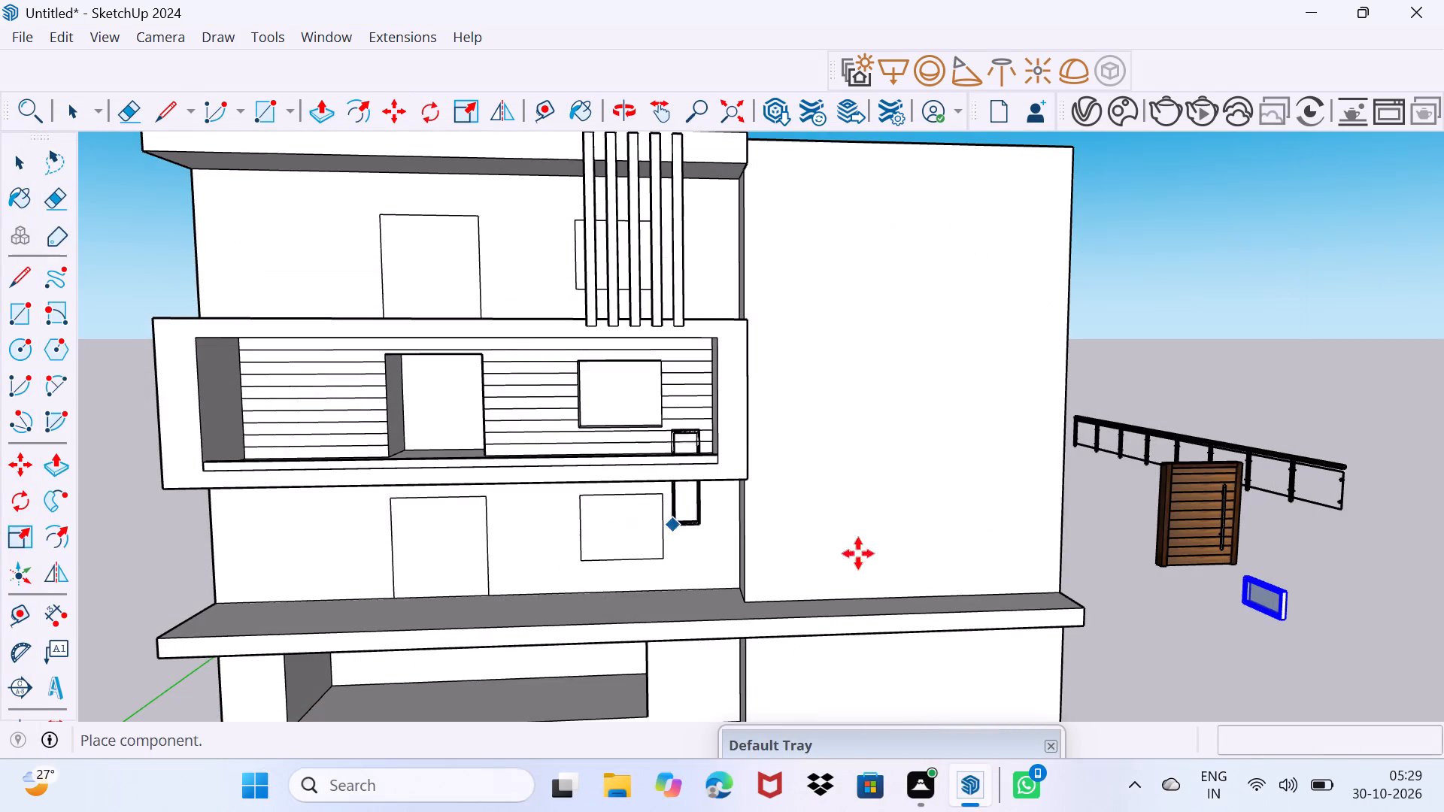
{"action": "left_click", "coordinate": [1305, 596]}
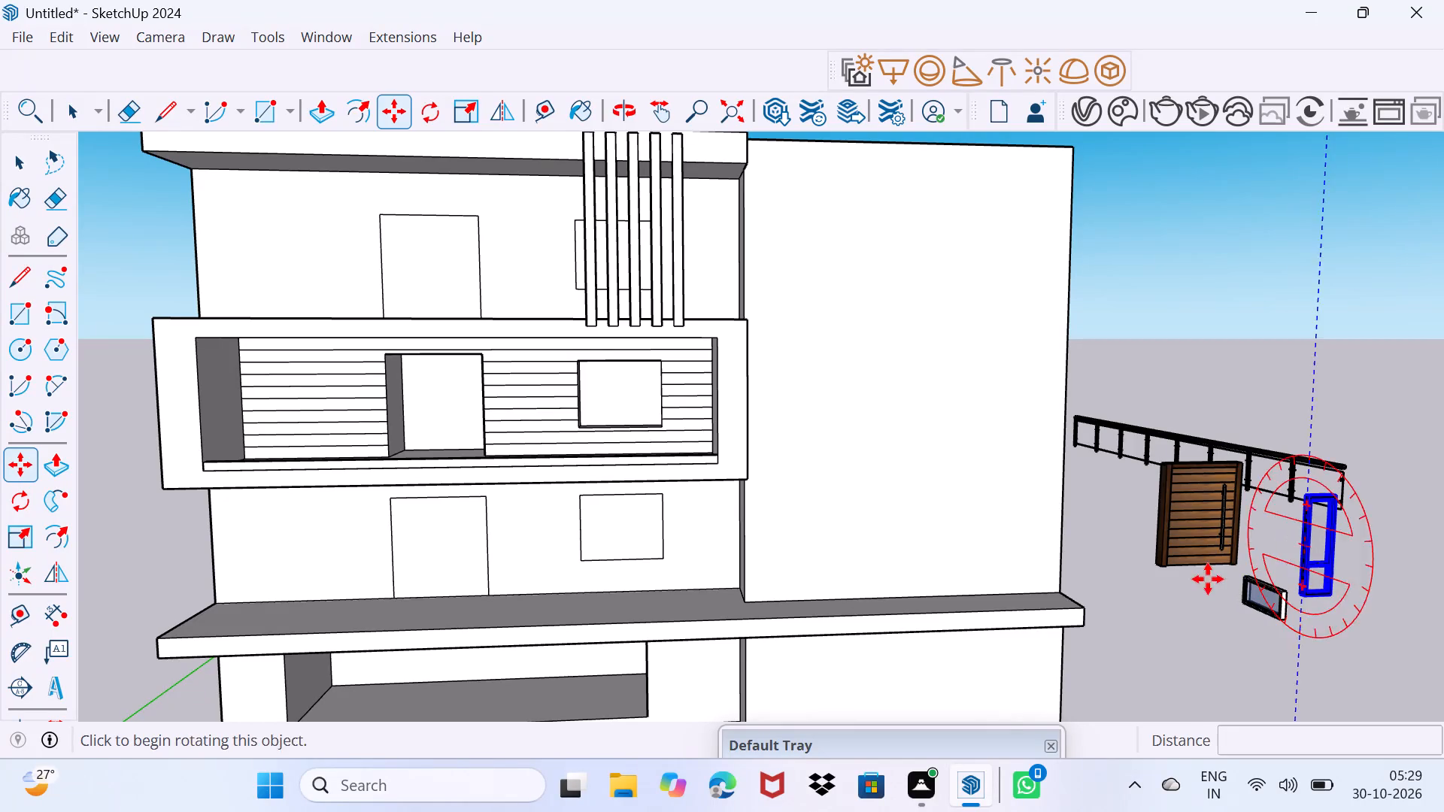
Reopen the 3D Warehouse and search it for "cnc jali".
{"action": "middle_click_drag", "start_coordinate": [1330, 532], "coordinate": [1209, 547]}
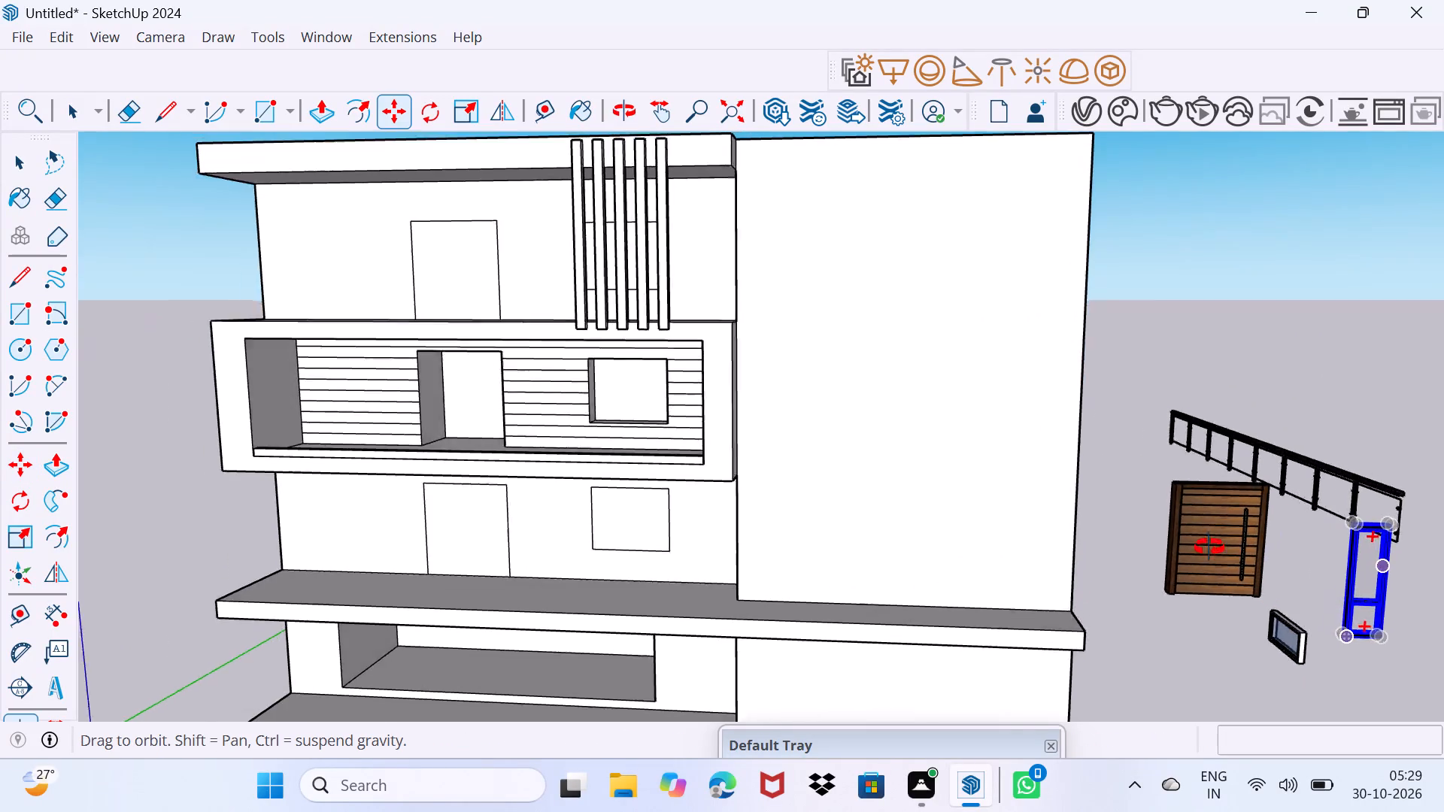
{"action": "middle_click_drag", "start_coordinate": [1209, 547], "coordinate": [1373, 507]}
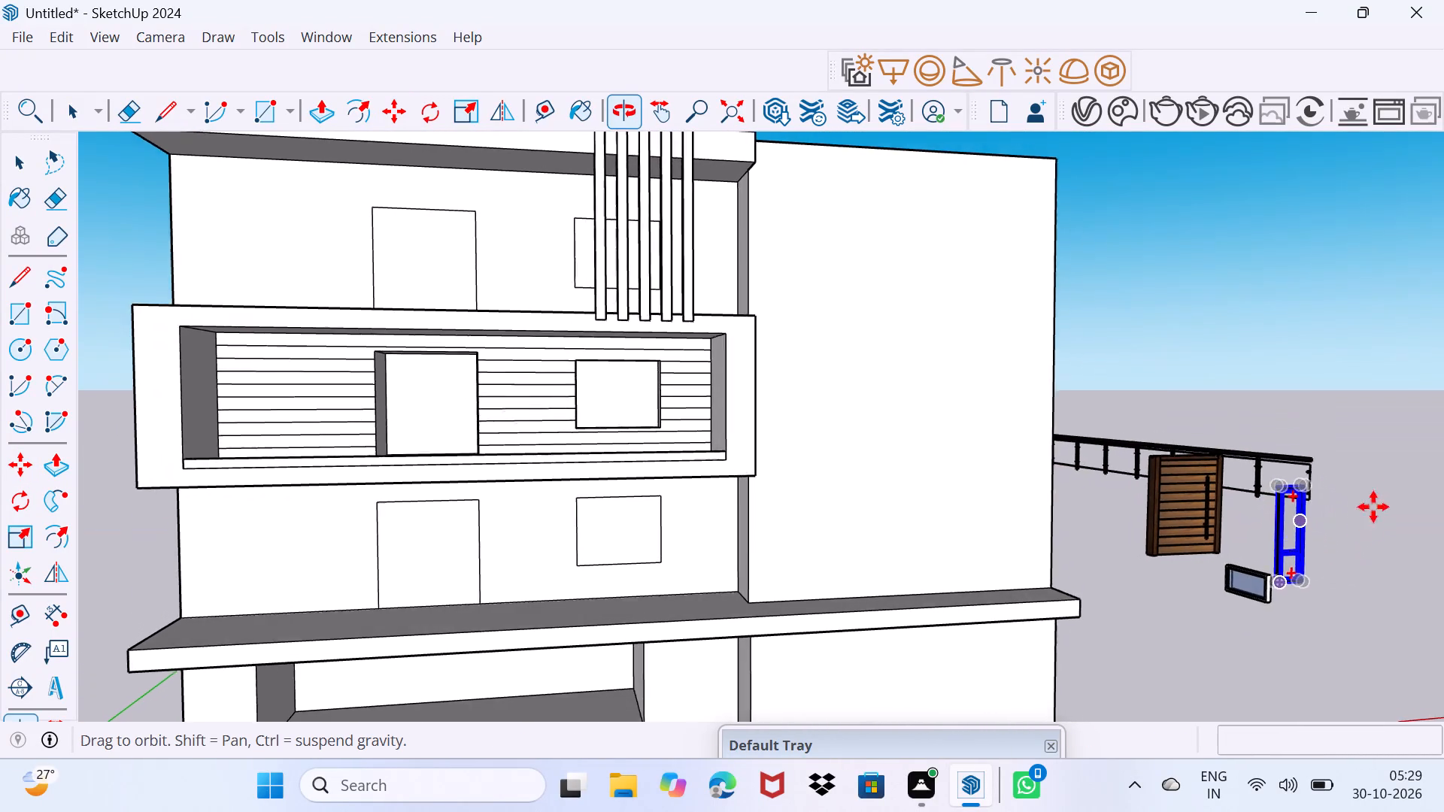
{"action": "scroll", "coordinate": [1169, 491], "scroll_direction": "down", "scroll_amount": 4}
{"action": "scroll", "coordinate": [1236, 534], "scroll_direction": "up", "scroll_amount": 3}
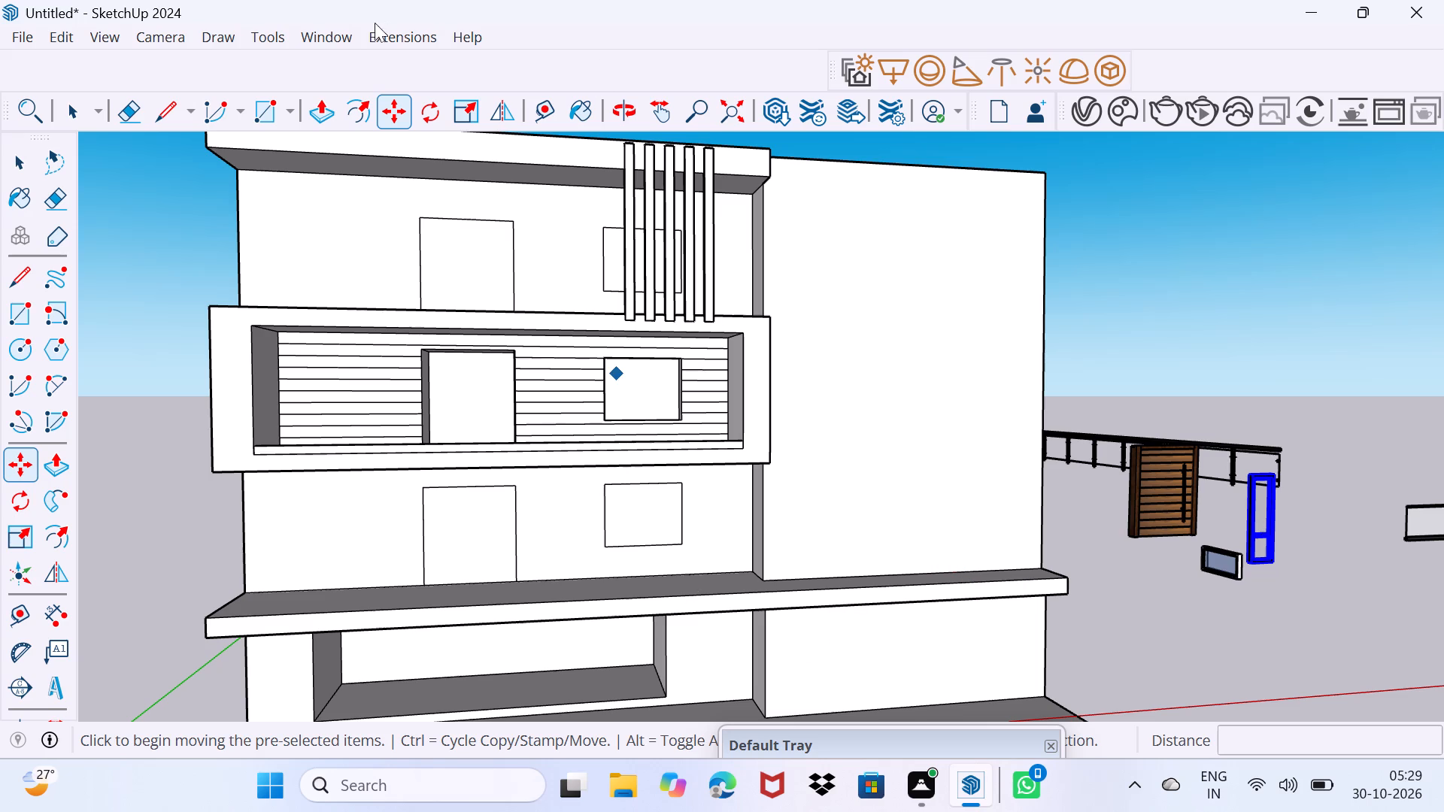
{"action": "left_click", "coordinate": [332, 38]}
{"action": "left_click", "coordinate": [444, 212]}
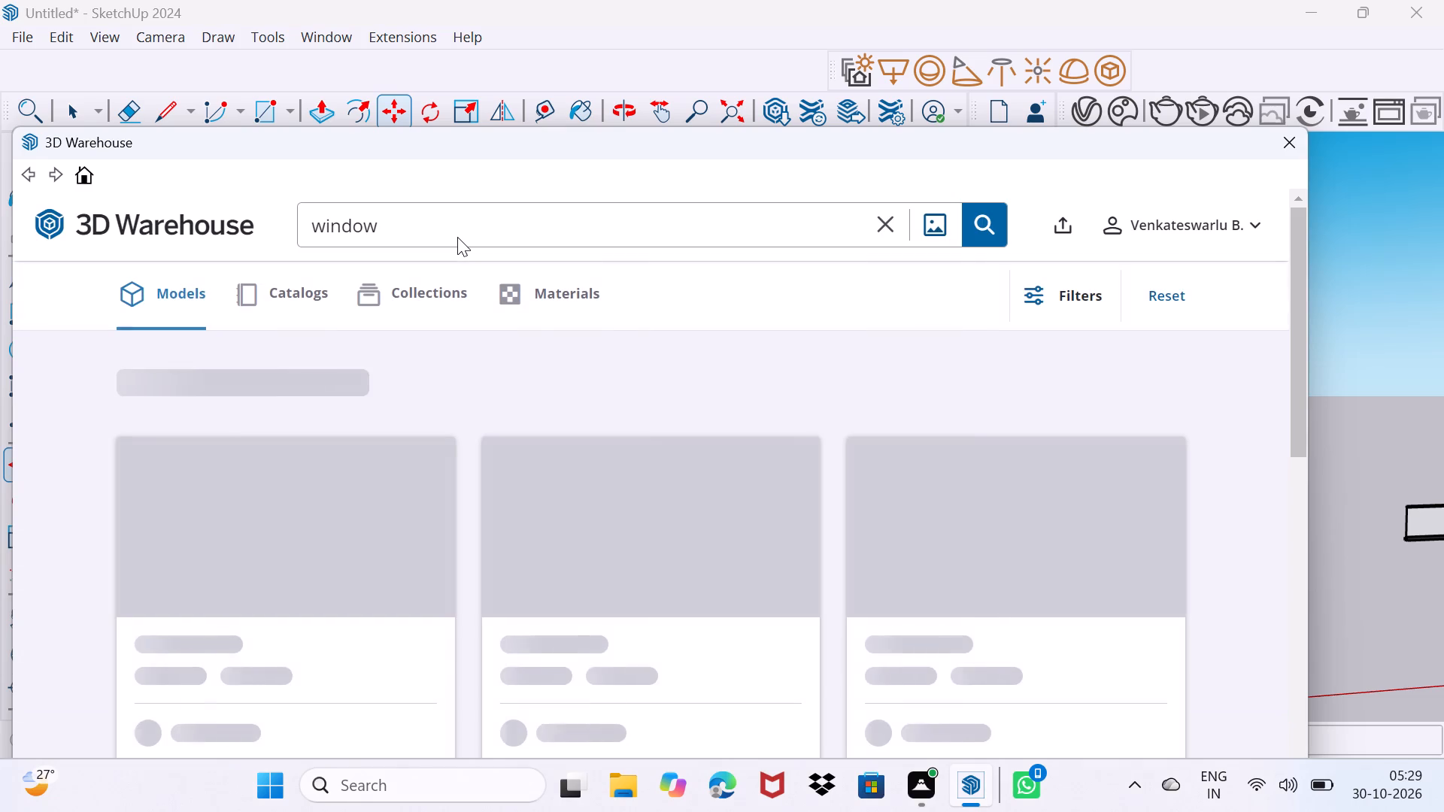
{"action": "left_click", "coordinate": [457, 237]}
{"action": "key", "text": "BackSpace"}
{"action": "key", "text": "BackSpace"}
{"action": "key", "text": "BackSpace"}
{"action": "key", "text": "BackSpace"}
{"action": "key", "text": "BackSpace"}
{"action": "key", "text": "BackSpace"}
{"action": "key", "text": "BackSpace"}
{"action": "key", "text": "BackSpace"}
{"action": "key", "text": "BackSpace"}
{"action": "key", "text": "BackSpace"}
{"action": "key", "text": "BackSpace"}
{"action": "key", "text": "BackSpace"}
{"action": "key", "text": "BackSpace"}
{"action": "key", "text": "BackSpace"}
{"action": "type", "text": "jail"}
{"action": "key", "text": "BackSpace"}
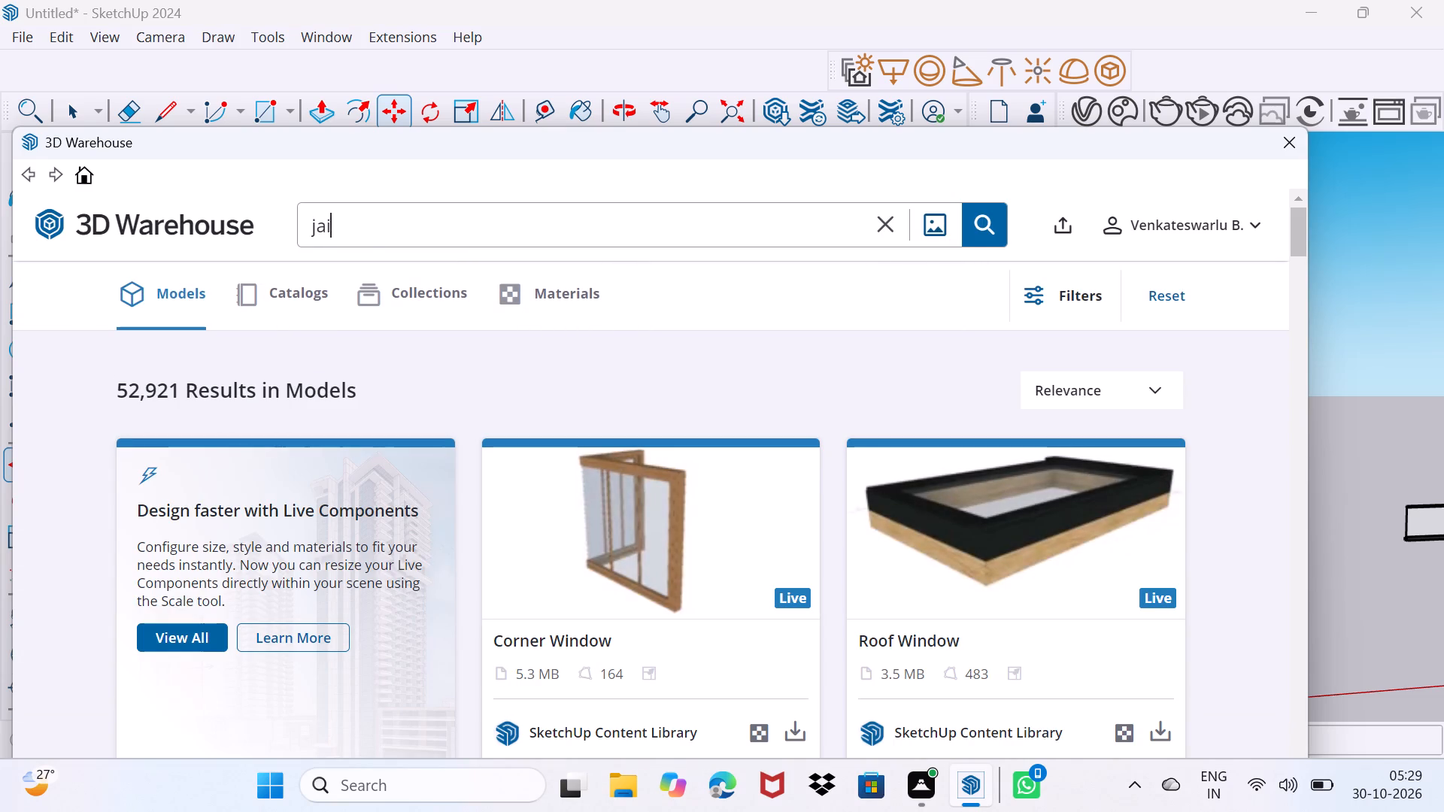
{"action": "key", "text": "BackSpace"}
{"action": "type", "text": "li"}
{"action": "key", "text": "space"}
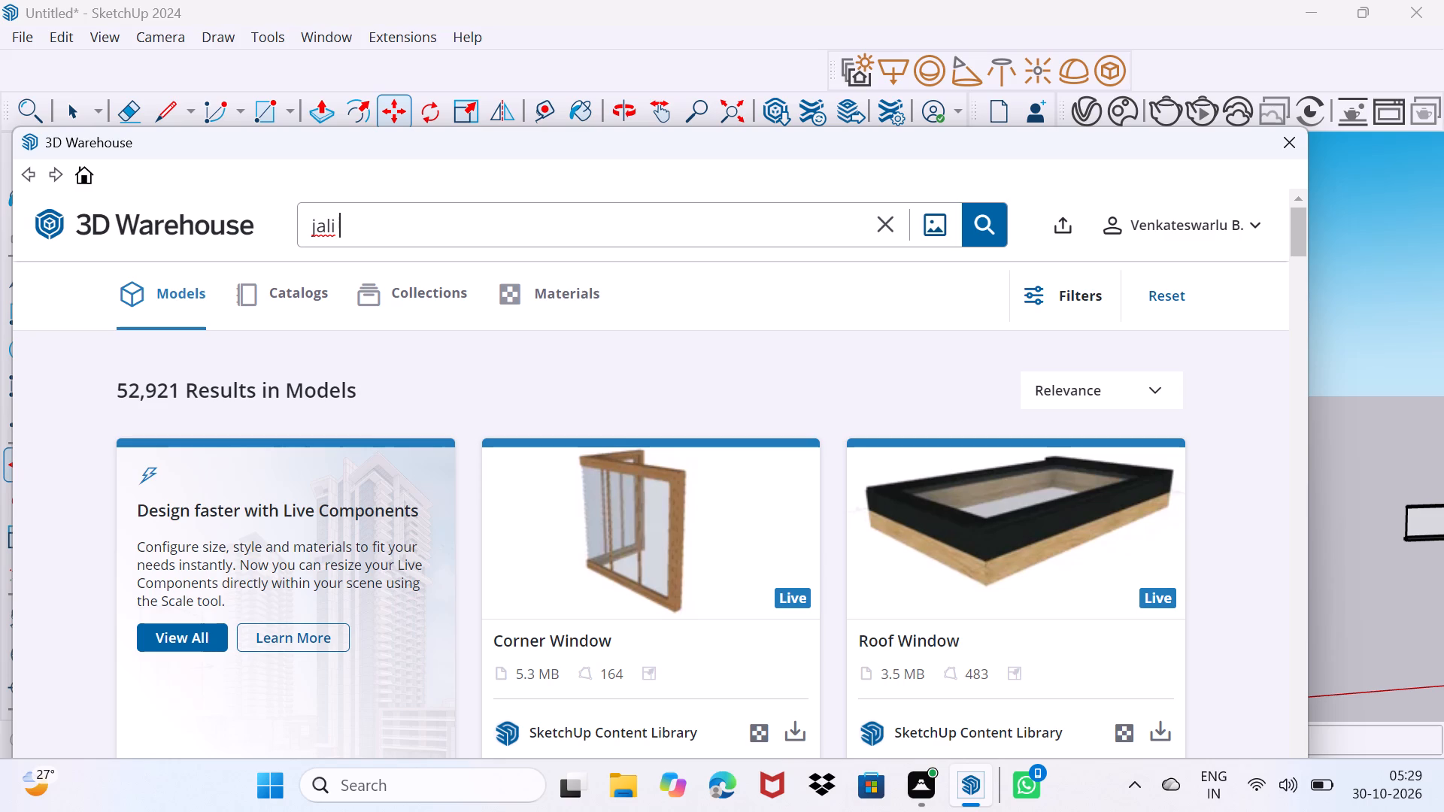
{"action": "key", "text": "Left"}
{"action": "key", "text": "Left"}
{"action": "key", "text": "Left"}
{"action": "key", "text": "Left"}
{"action": "key", "text": "Left"}
{"action": "type", "text": "cnc"}
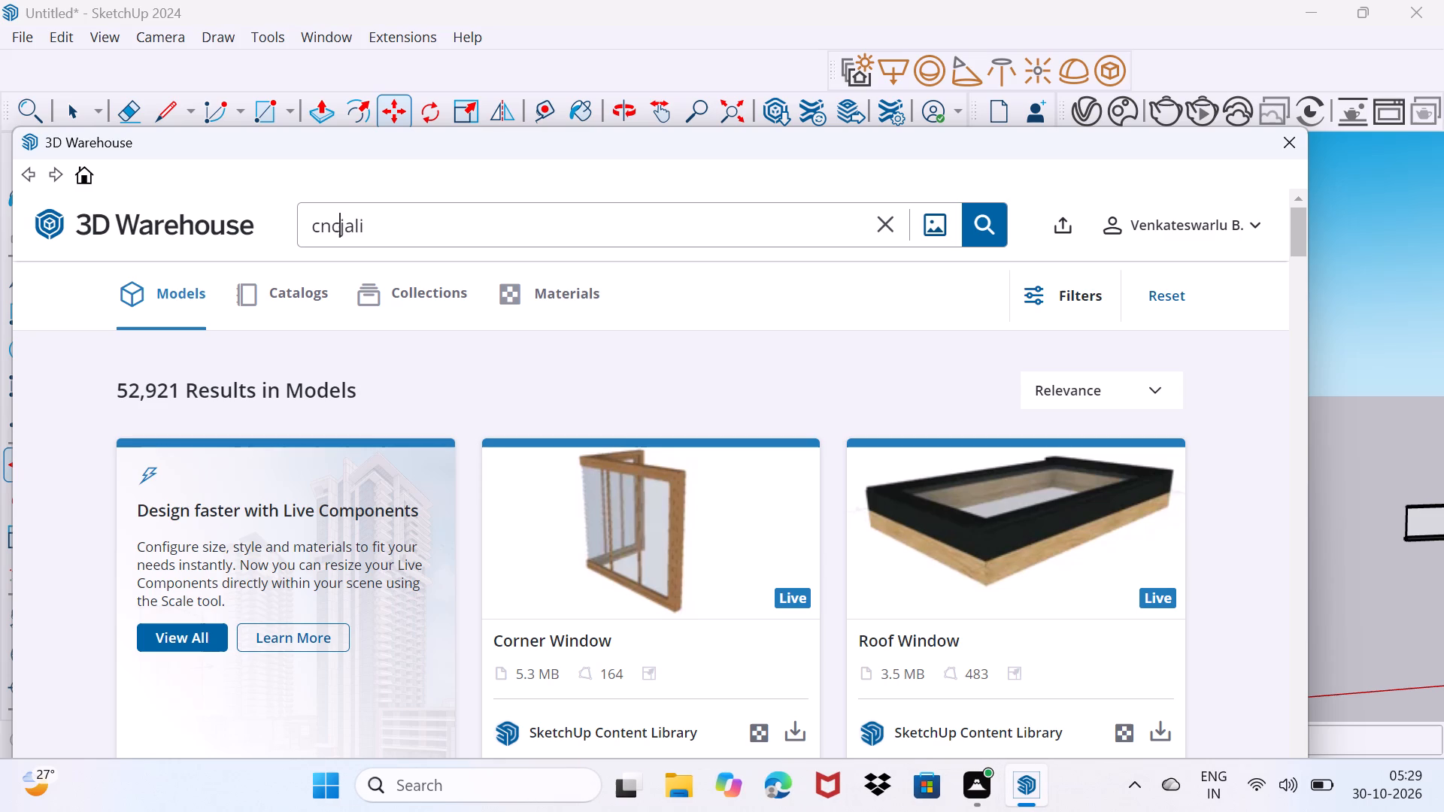
{"action": "key", "text": "space"}
{"action": "key", "text": "Return"}
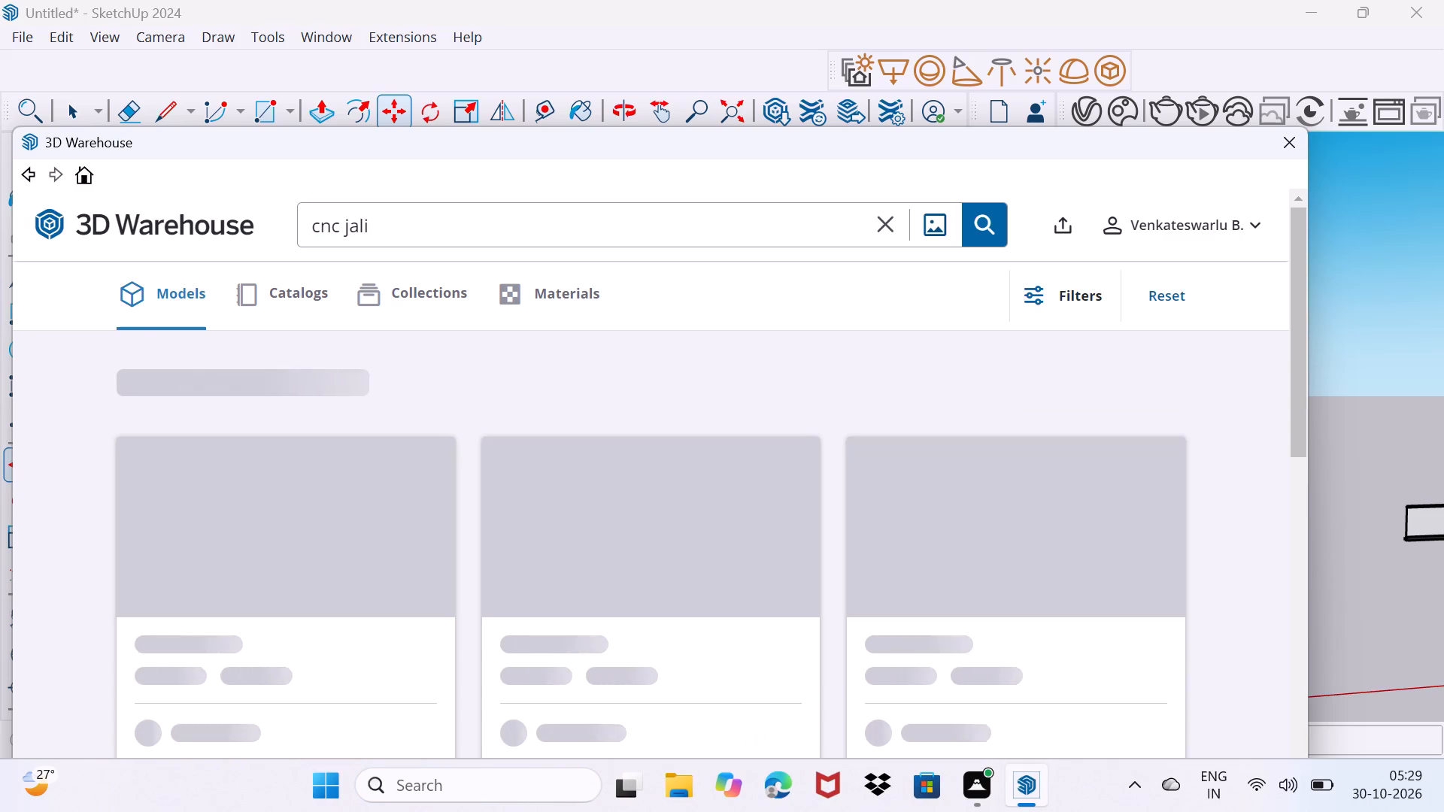
Look through the "cnc jali" models for a decorative screen panel that suits the building's facade.
{"action": "scroll", "coordinate": [481, 330], "scroll_direction": "down", "scroll_amount": 2}
{"action": "scroll", "coordinate": [564, 514], "scroll_direction": "down", "scroll_amount": 4}
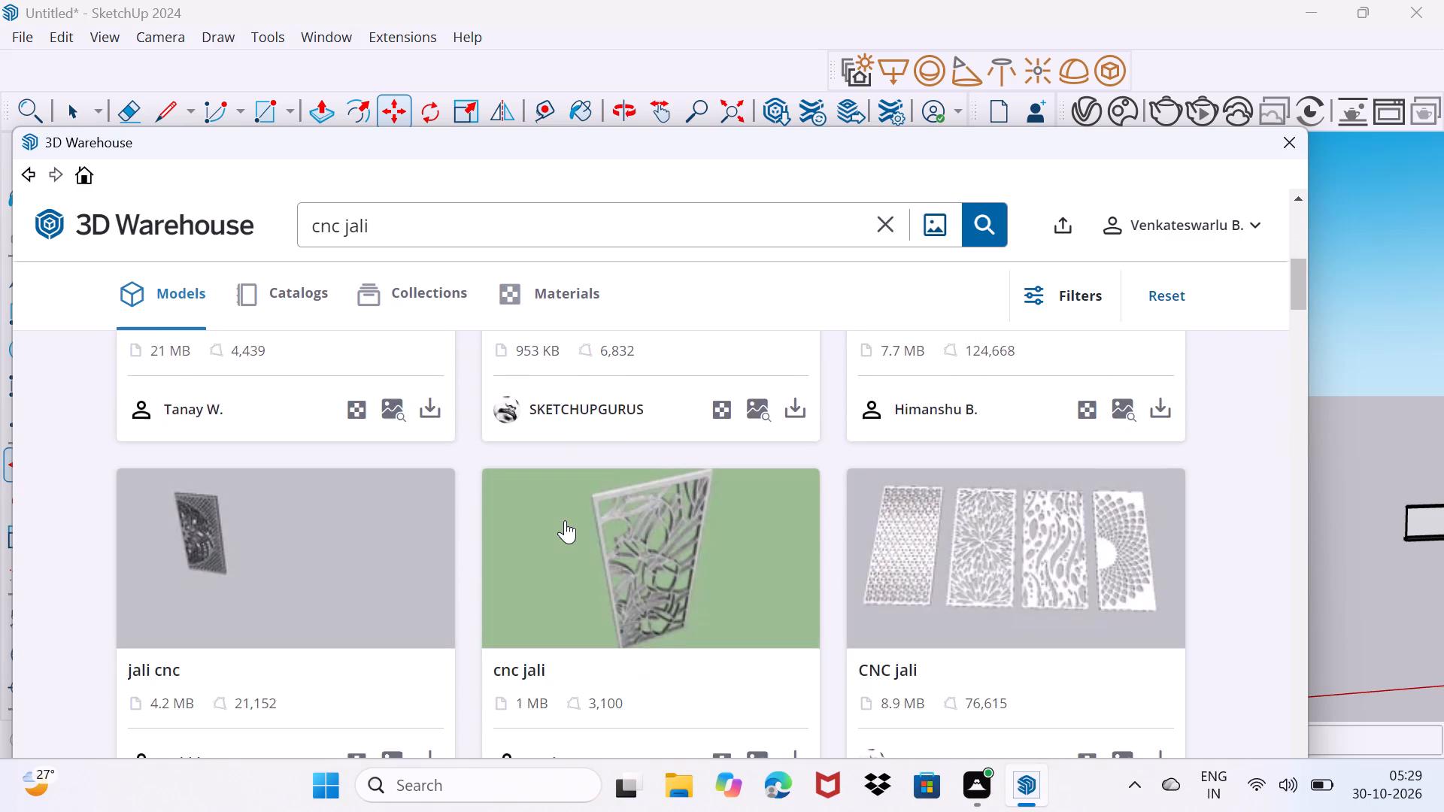
{"action": "scroll", "coordinate": [565, 520], "scroll_direction": "down", "scroll_amount": 9}
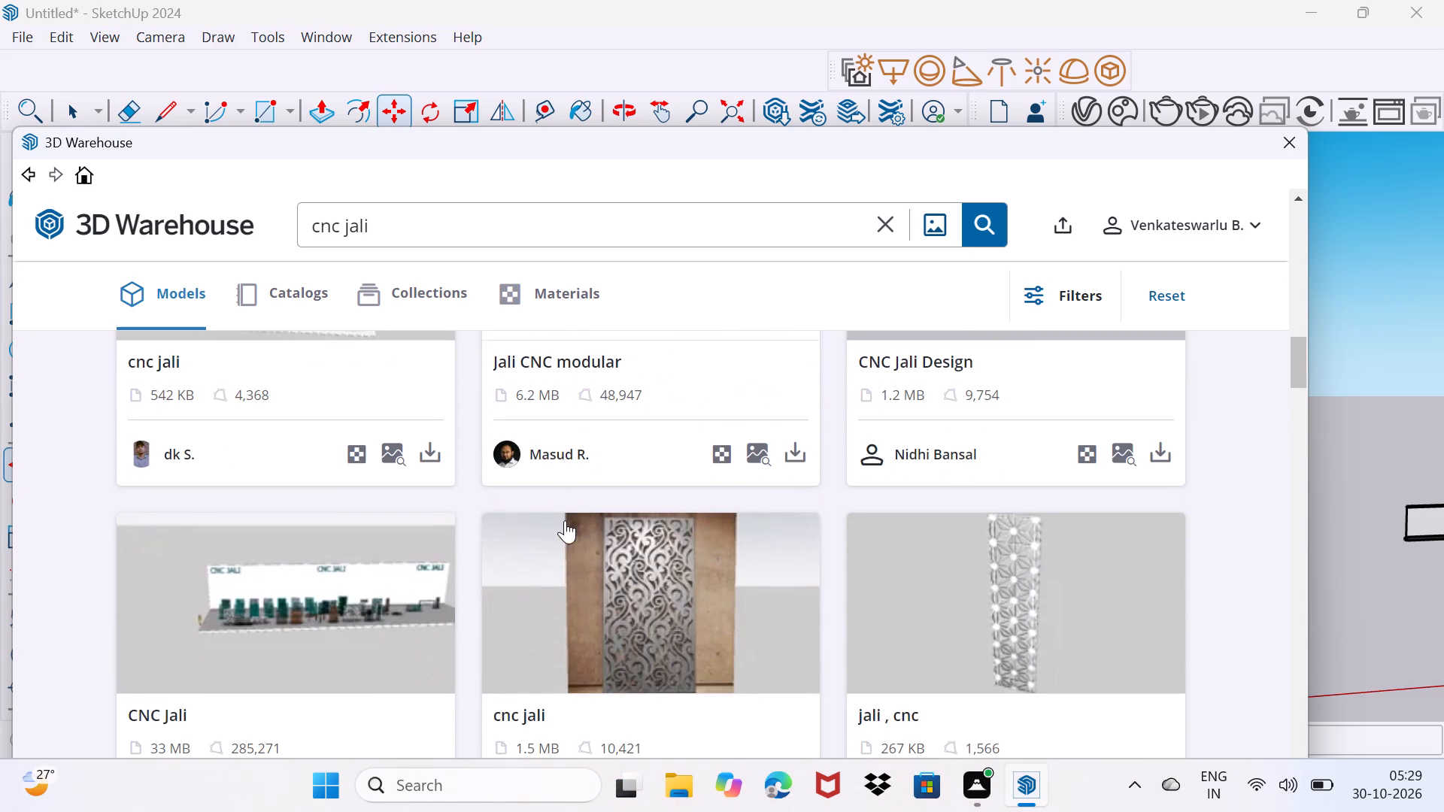
{"action": "scroll", "coordinate": [565, 520], "scroll_direction": "down", "scroll_amount": 6}
{"action": "scroll", "coordinate": [565, 520], "scroll_direction": "up", "scroll_amount": 1}
{"action": "scroll", "coordinate": [565, 520], "scroll_direction": "down", "scroll_amount": 2}
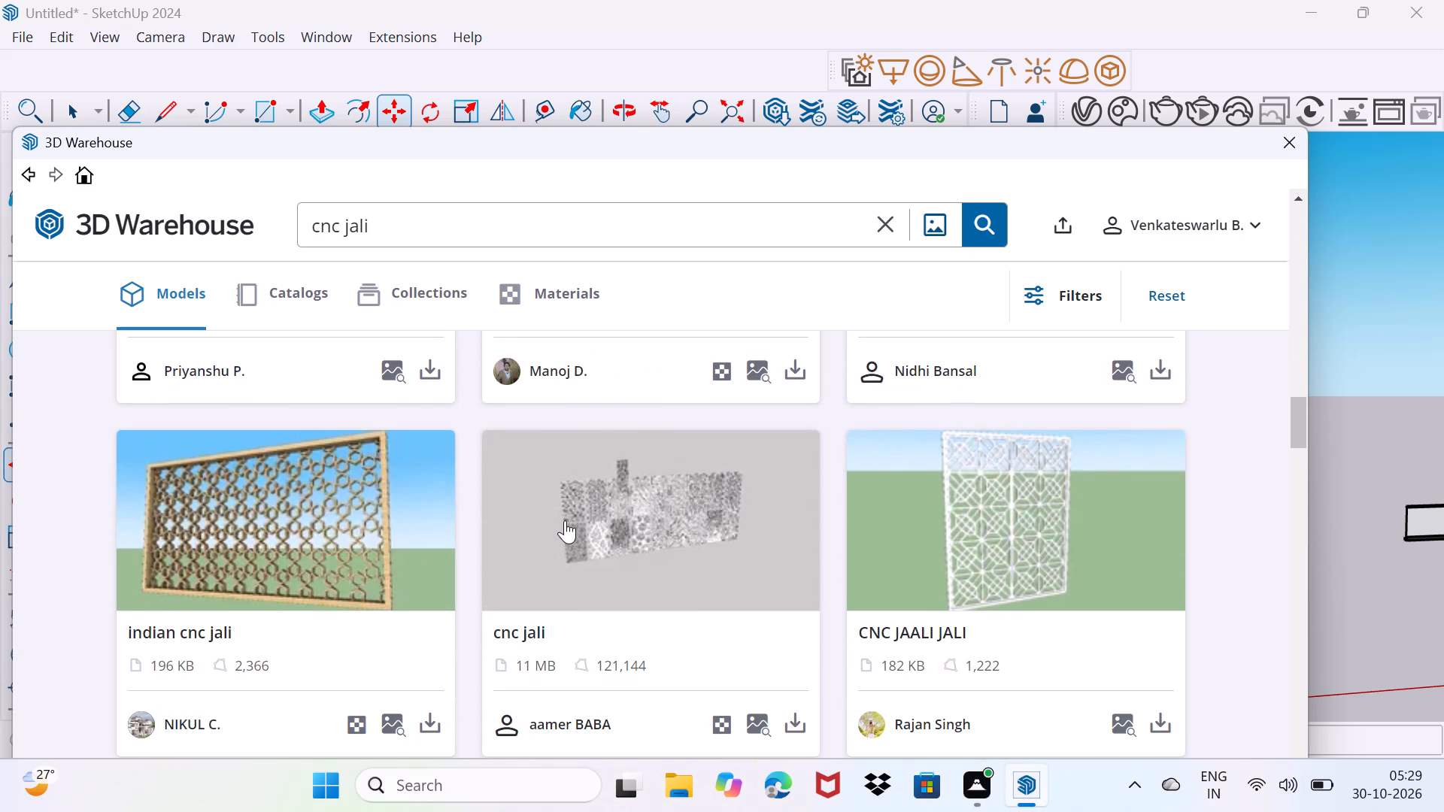
{"action": "scroll", "coordinate": [565, 520], "scroll_direction": "up", "scroll_amount": 2}
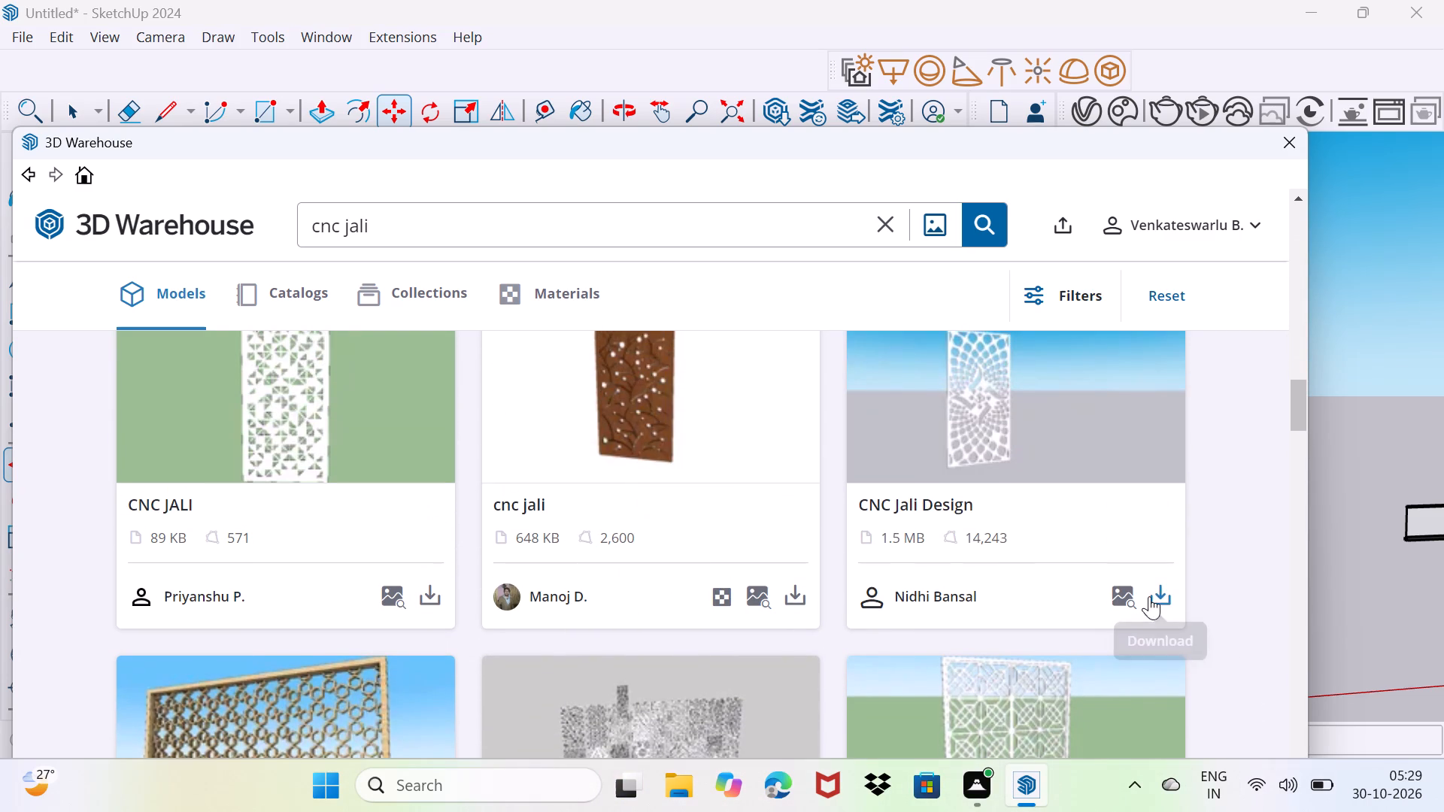
Load the 1.5 MB "CNC Jali Design" panel into the model and place it beside the building, on the side opposite the railings.
{"action": "left_click", "coordinate": [1157, 593]}
{"action": "left_click", "coordinate": [583, 522]}
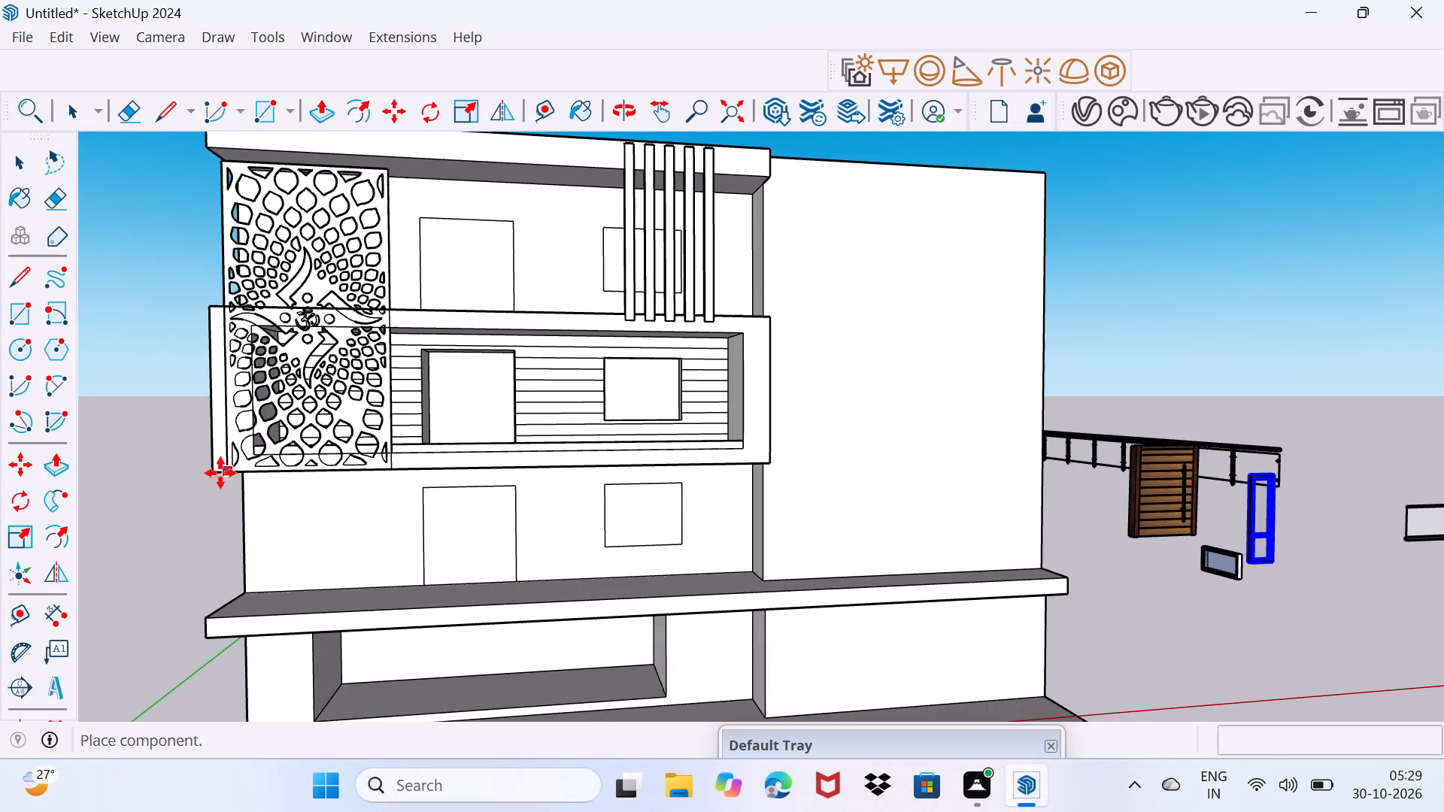
{"action": "scroll", "coordinate": [132, 468], "scroll_direction": "down", "scroll_amount": 3}
{"action": "middle_click_drag", "start_coordinate": [136, 472], "coordinate": [196, 479], "text": "shift"}
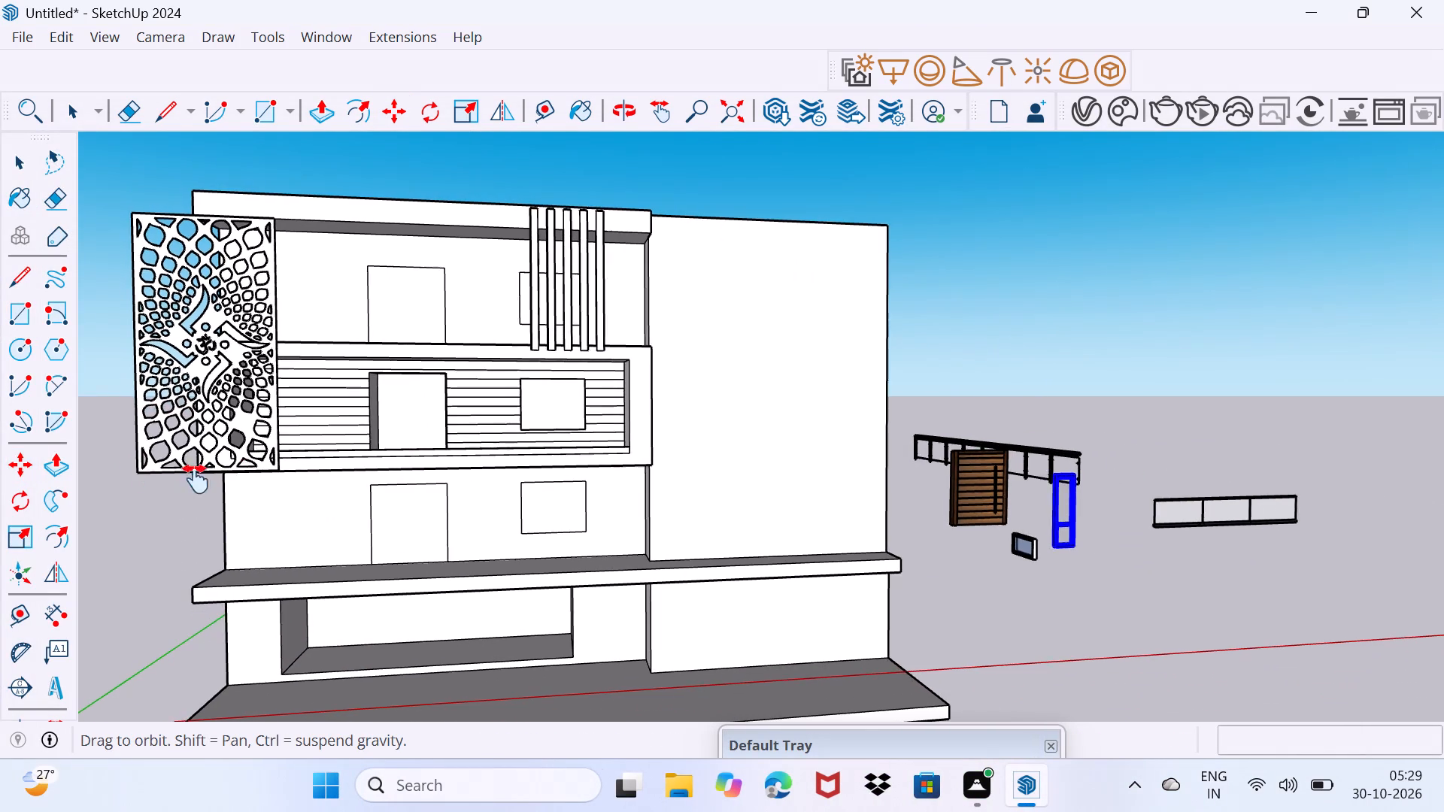
{"action": "middle_click_drag", "start_coordinate": [196, 479], "coordinate": [966, 439], "text": "shift"}
{"action": "left_click", "coordinate": [501, 569]}
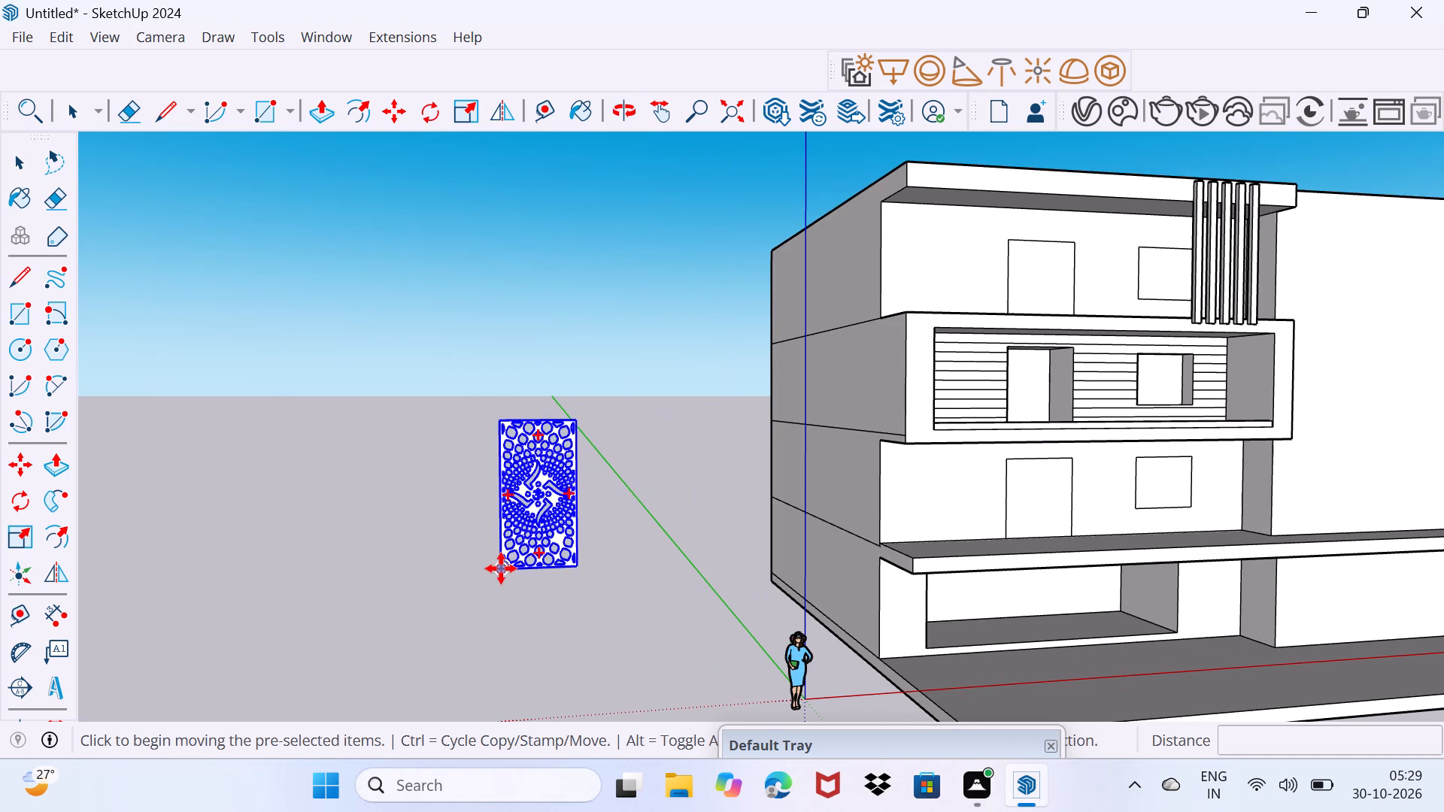
{"action": "key", "text": "space"}
{"action": "middle_click_drag", "start_coordinate": [730, 634], "coordinate": [681, 646]}
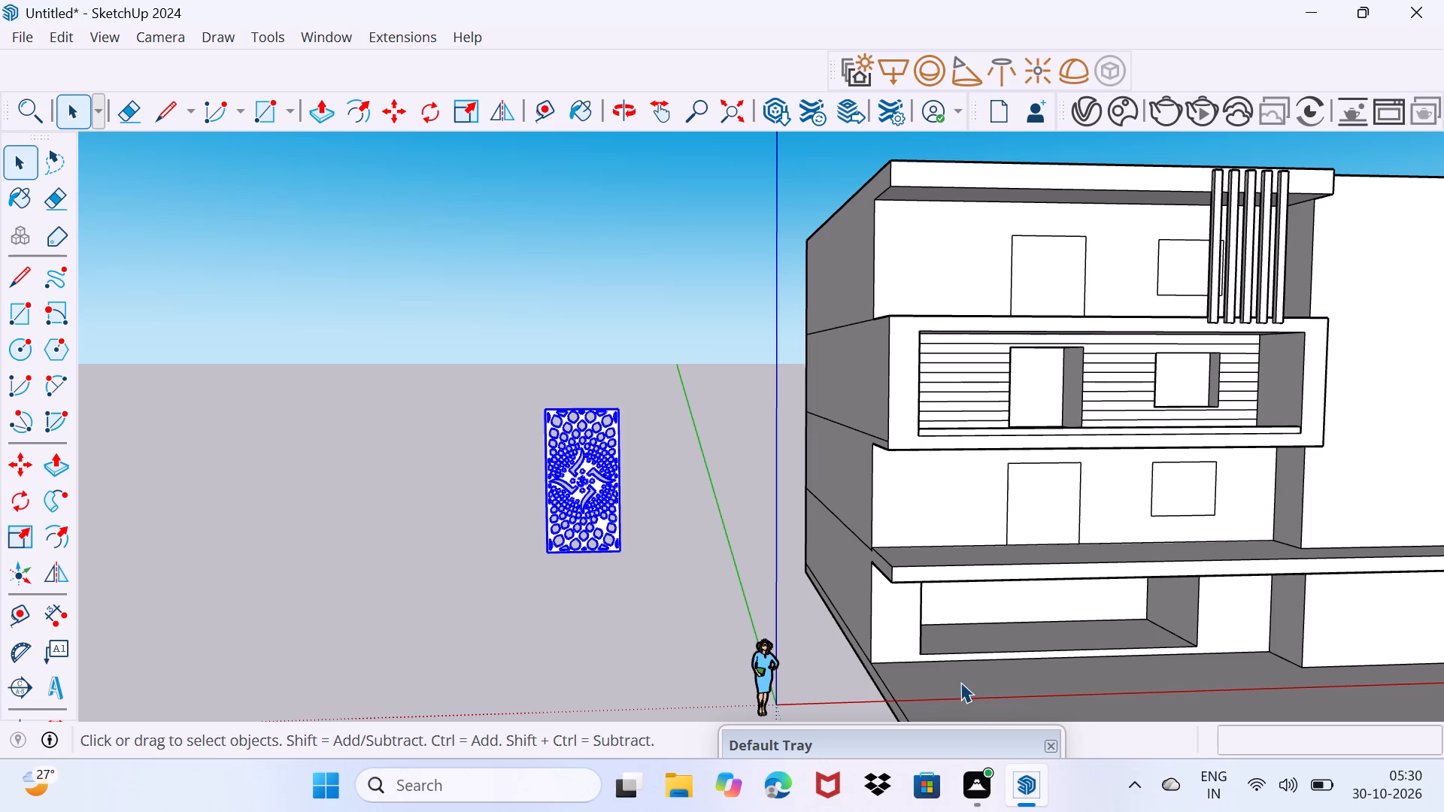
{"action": "scroll", "coordinate": [959, 682], "scroll_direction": "down", "scroll_amount": 4}
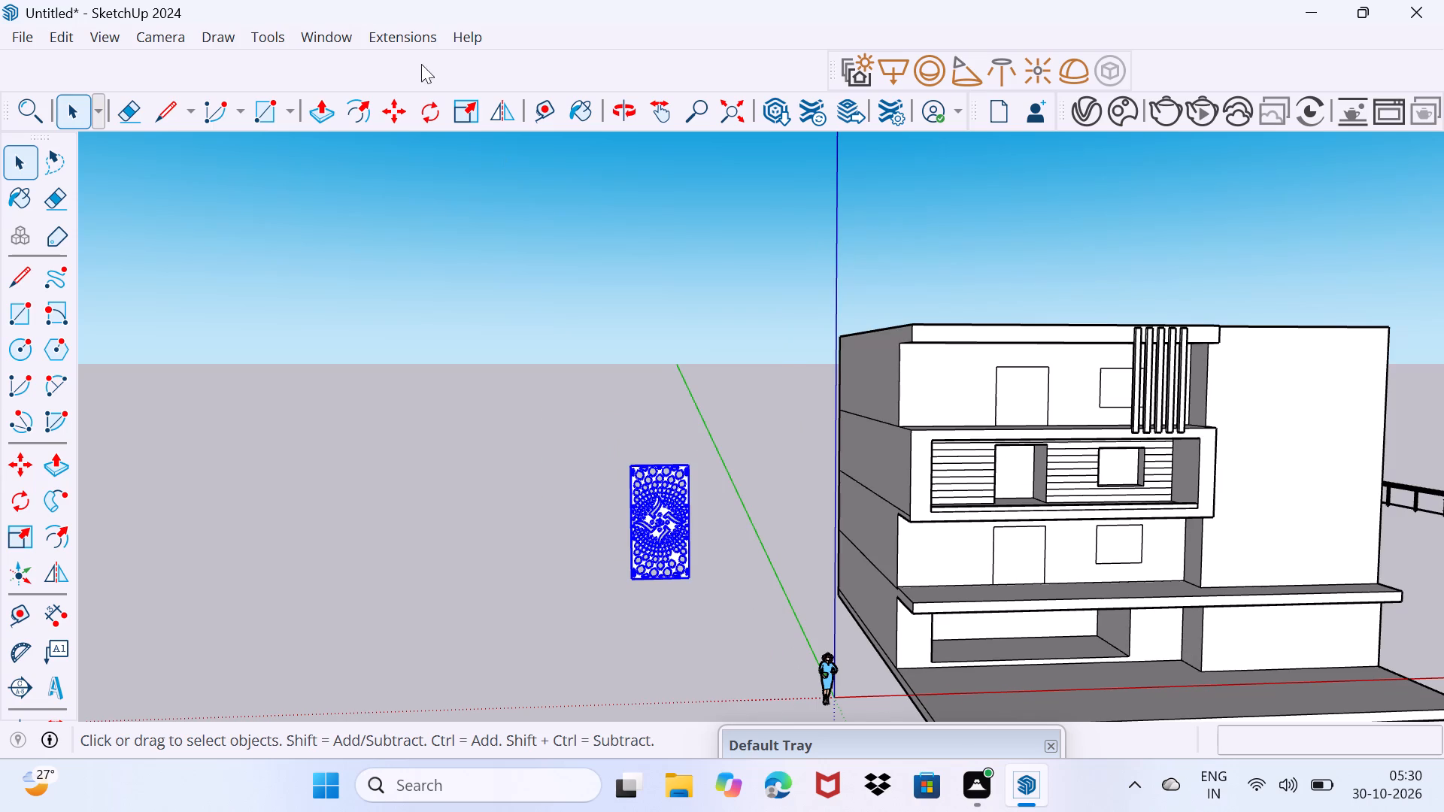
Inspect the imported wooden door, windows and railings beside the building from several angles.
{"action": "scroll", "coordinate": [643, 300], "scroll_direction": "down", "scroll_amount": 4}
{"action": "scroll", "coordinate": [1208, 523], "scroll_direction": "up", "scroll_amount": 1}
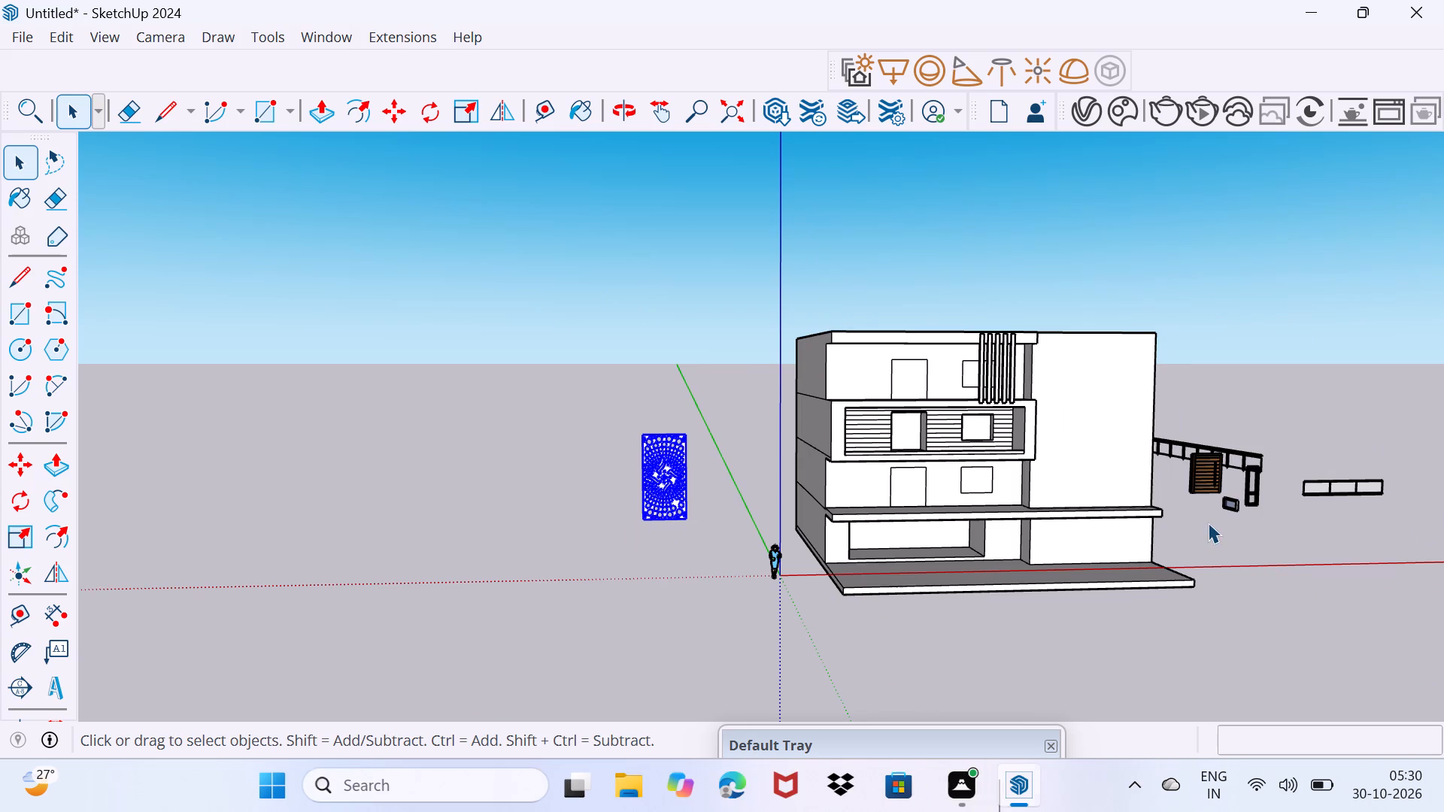
{"action": "scroll", "coordinate": [1208, 523], "scroll_direction": "up", "scroll_amount": 11}
{"action": "middle_click_drag", "start_coordinate": [1203, 465], "coordinate": [1121, 537]}
{"action": "scroll", "coordinate": [1254, 471], "scroll_direction": "up", "scroll_amount": 3}
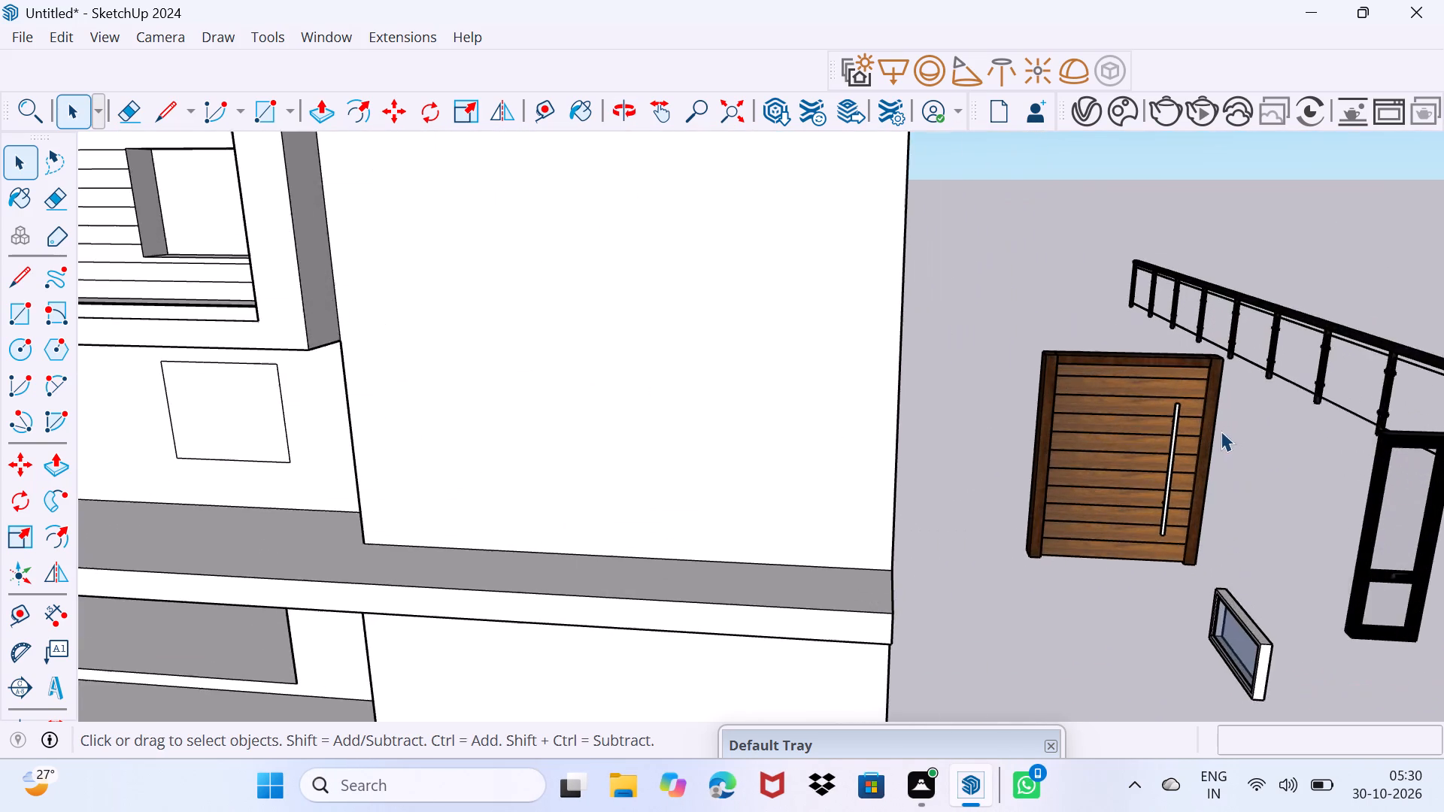
{"action": "scroll", "coordinate": [1221, 431], "scroll_direction": "up", "scroll_amount": 12}
{"action": "middle_click_drag", "start_coordinate": [1176, 501], "coordinate": [842, 376]}
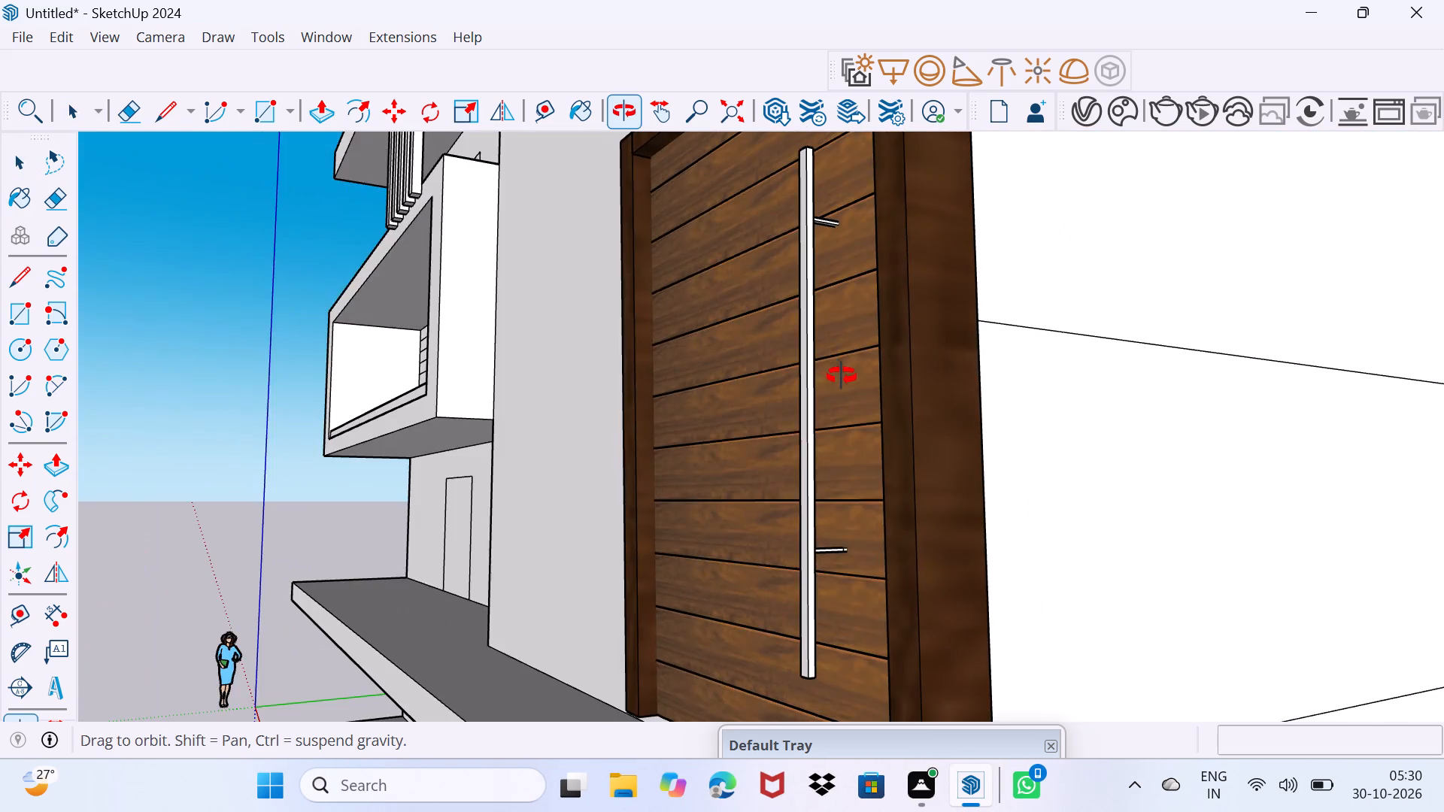
{"action": "middle_click_drag", "start_coordinate": [842, 376], "coordinate": [1216, 357]}
{"action": "scroll", "coordinate": [1203, 358], "scroll_direction": "down", "scroll_amount": 13}
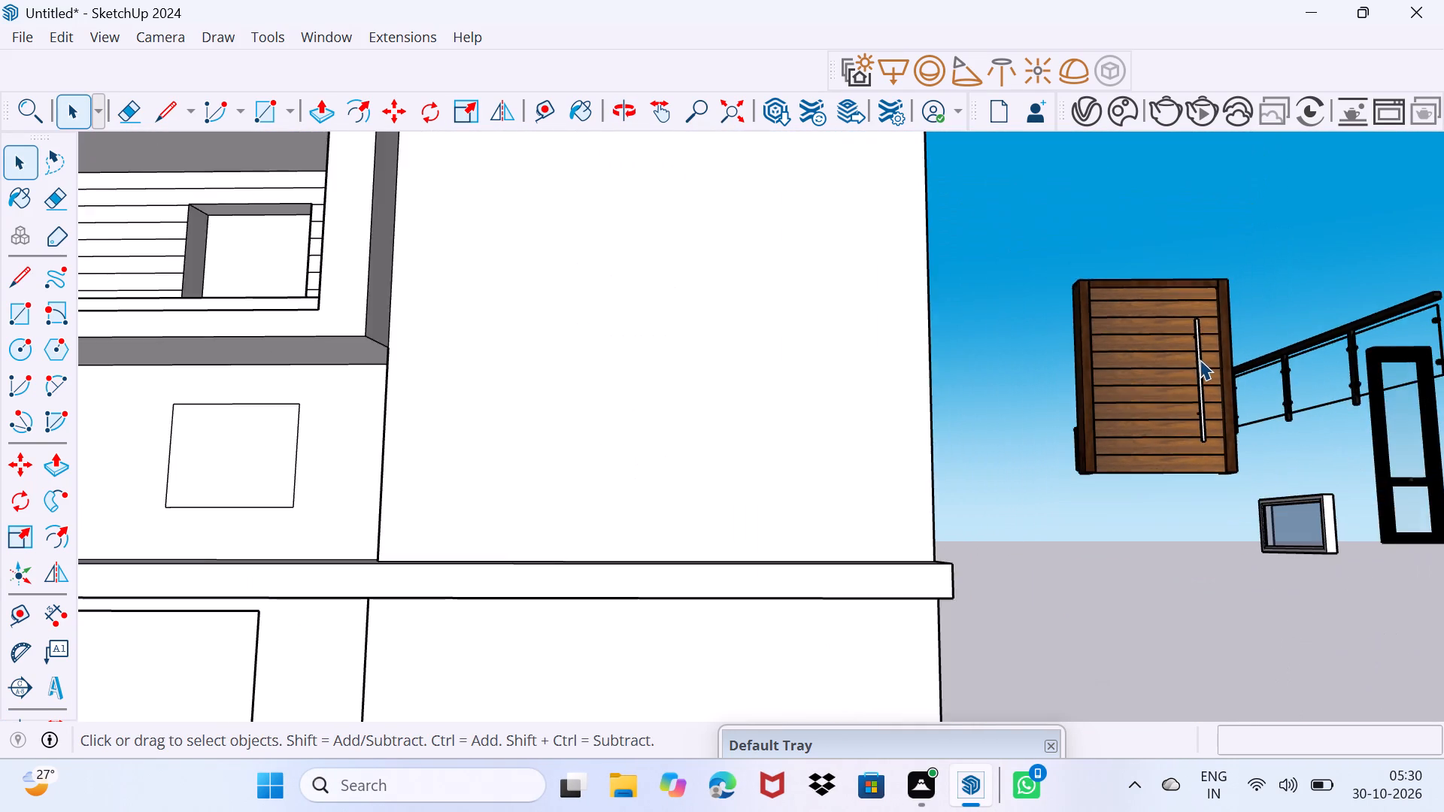
{"action": "scroll", "coordinate": [1200, 359], "scroll_direction": "down", "scroll_amount": 4}
{"action": "key", "text": "space"}
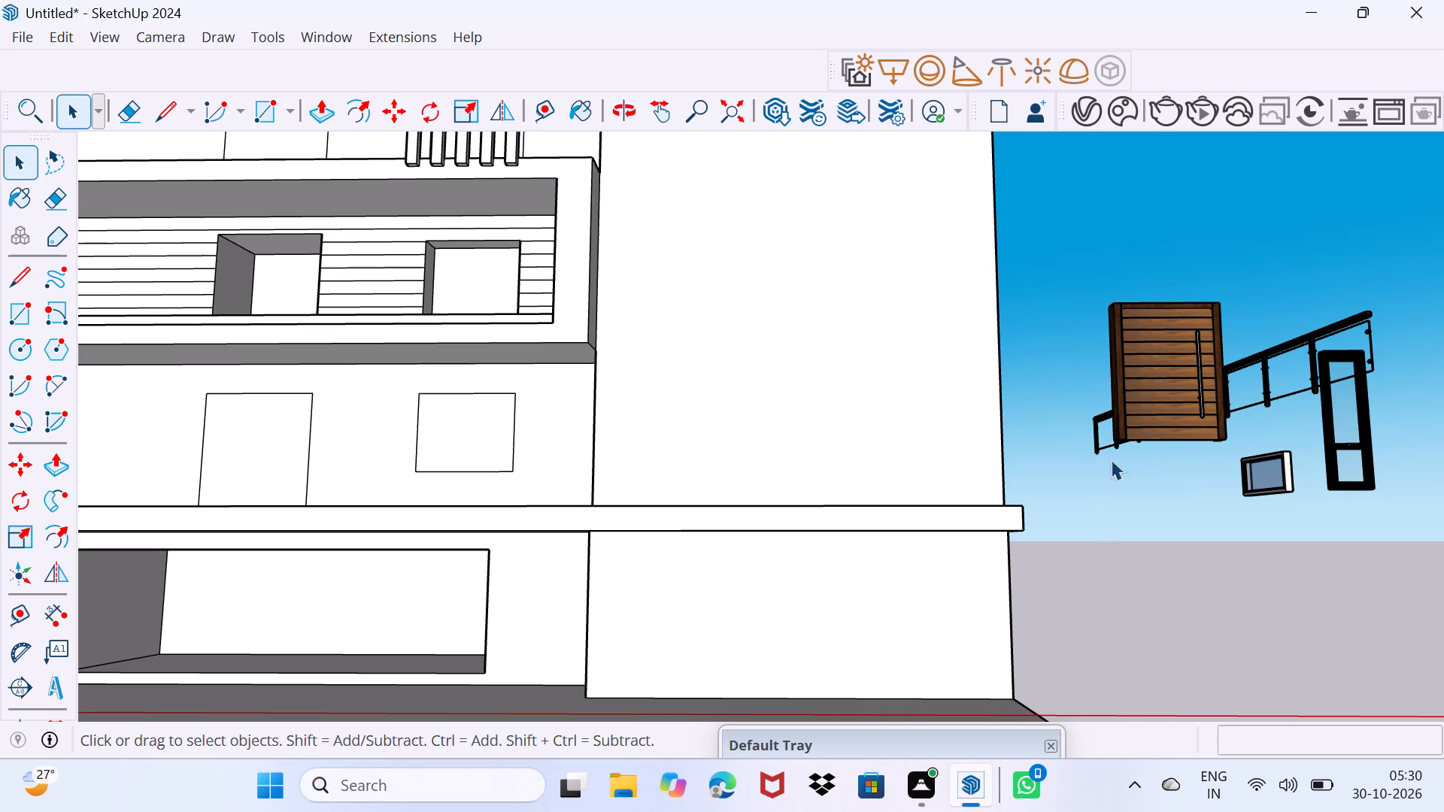
{"action": "left_click_drag", "start_coordinate": [1090, 517], "coordinate": [1096, 495]}
{"action": "middle_click_drag", "start_coordinate": [392, 467], "coordinate": [460, 529]}
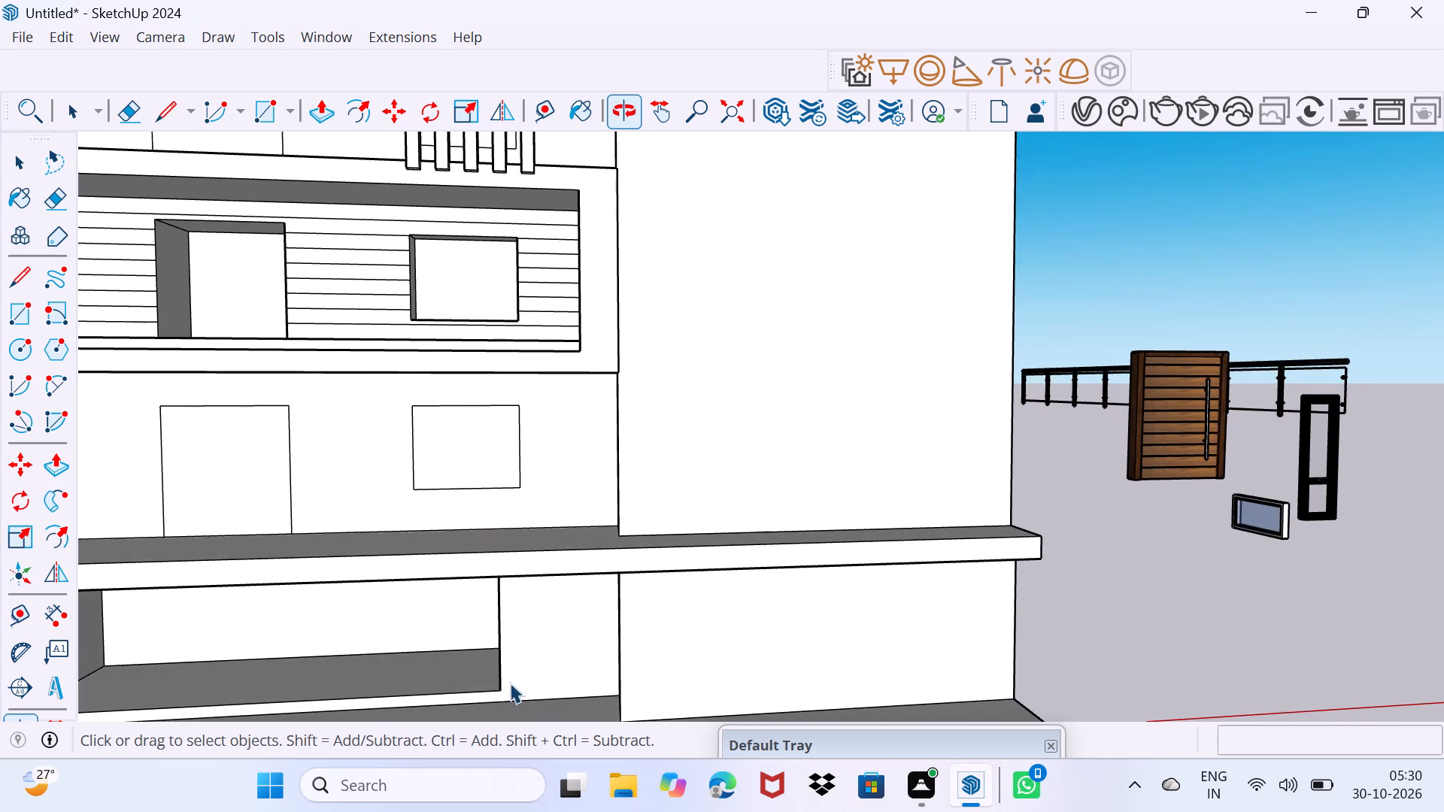
Reopen the 3D Warehouse and search it for "shop doors".
{"action": "left_click", "coordinate": [342, 45]}
{"action": "left_click", "coordinate": [375, 217]}
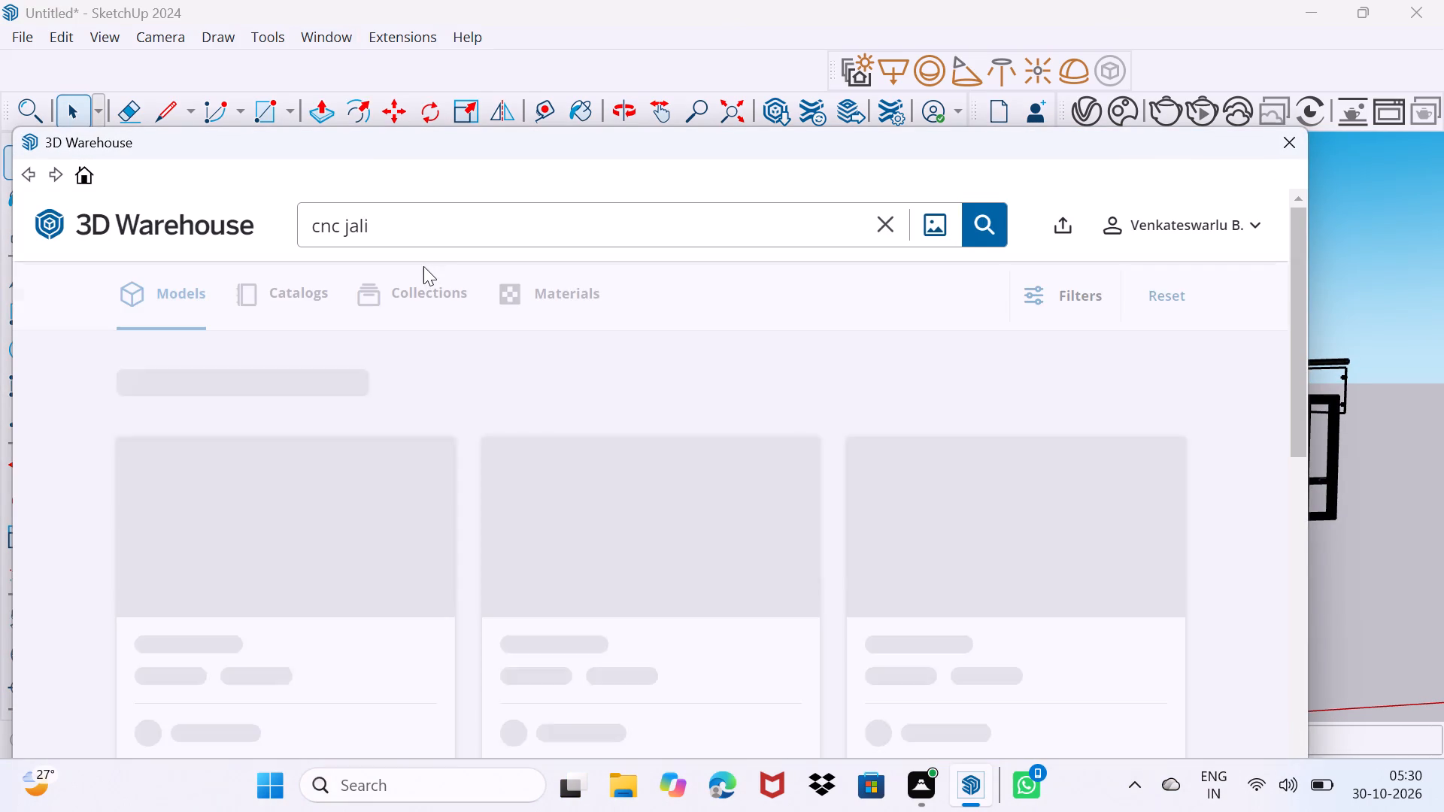
{"action": "left_click", "coordinate": [454, 233]}
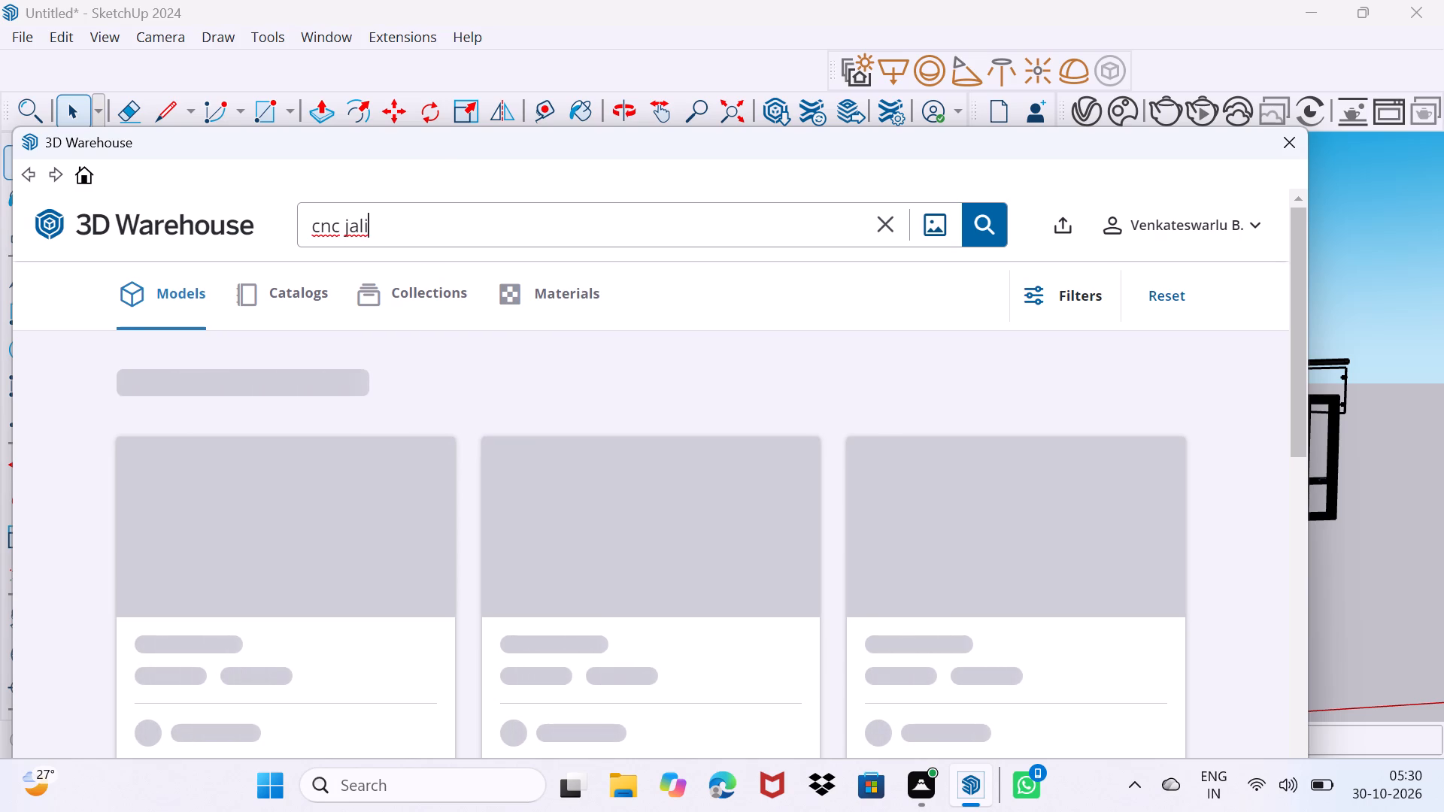
{"action": "key", "text": "BackSpace"}
{"action": "key", "text": "BackSpace"}
{"action": "key", "text": "BackSpace"}
{"action": "key", "text": "BackSpace"}
{"action": "key", "text": "BackSpace"}
{"action": "key", "text": "BackSpace"}
{"action": "key", "text": "BackSpace"}
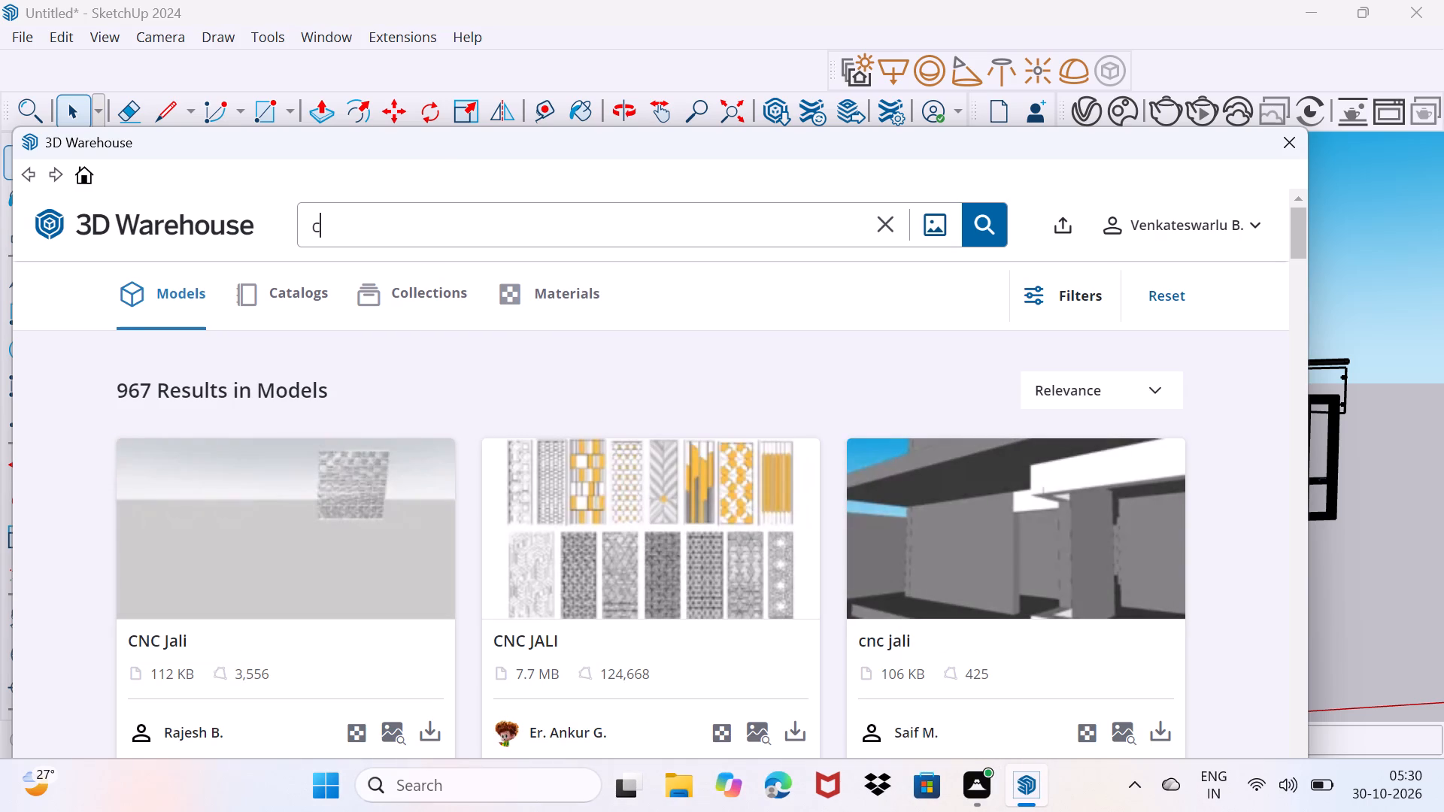
{"action": "key", "text": "BackSpace"}
{"action": "type", "text": "shi"}
{"action": "key", "text": "BackSpace"}
{"action": "type", "text": "op"}
{"action": "key", "text": "space"}
{"action": "key", "text": "d"}
{"action": "type", "text": "oors"}
{"action": "key", "text": "Return"}
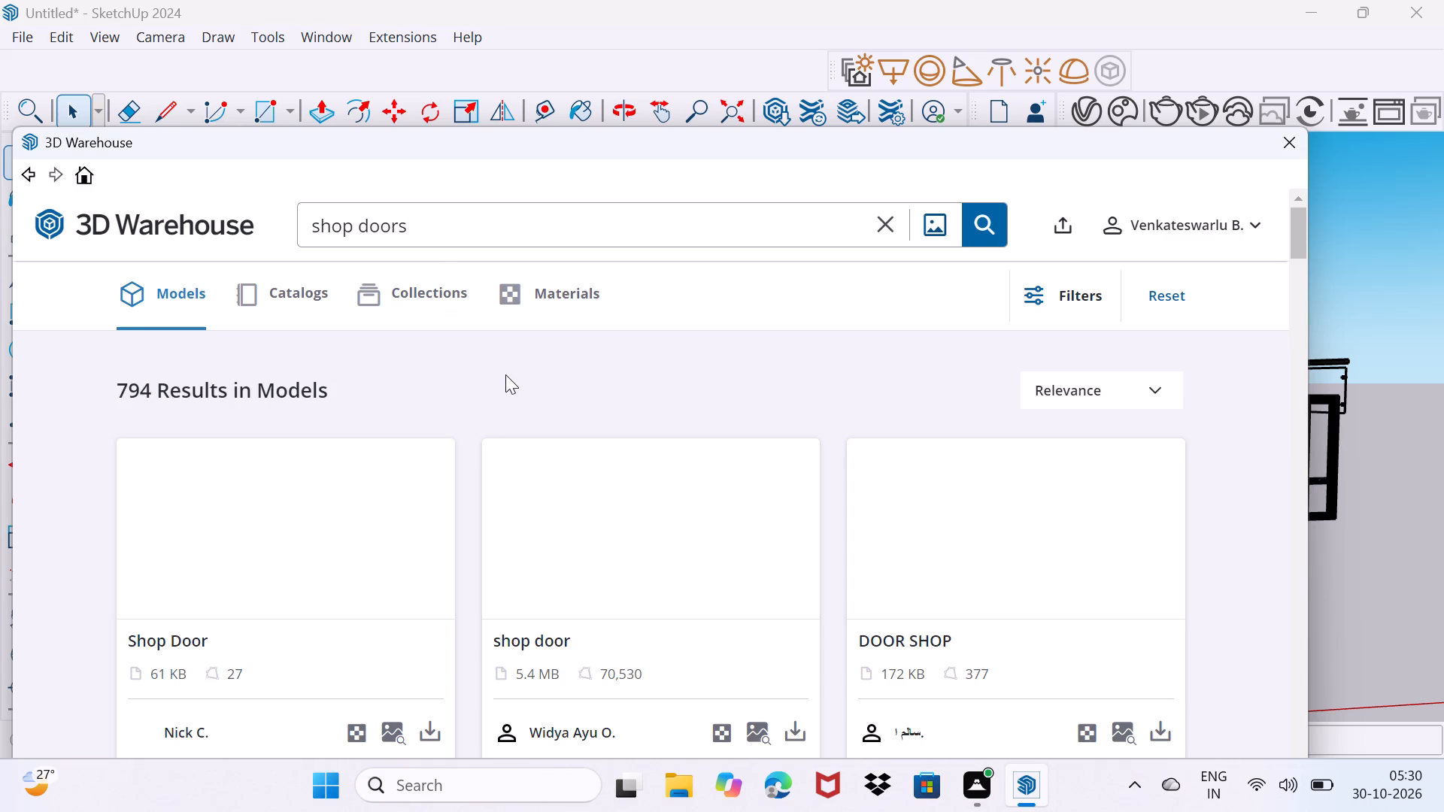
Look through the "shop doors" models for a shutter or shopfront door that suits the building's ground-floor opening.
{"action": "scroll", "coordinate": [529, 536], "scroll_direction": "down", "scroll_amount": 3}
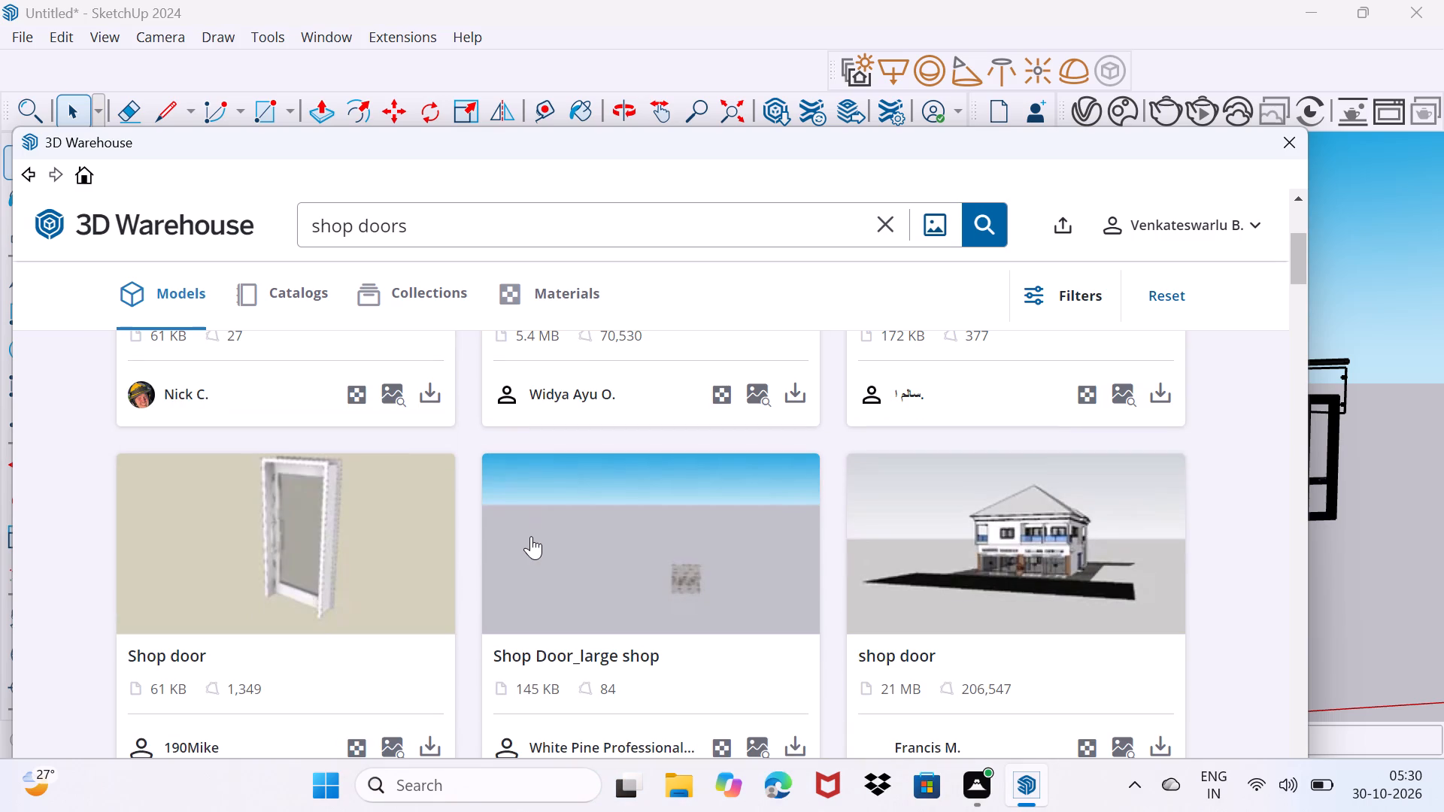
{"action": "scroll", "coordinate": [531, 536], "scroll_direction": "up", "scroll_amount": 2}
{"action": "scroll", "coordinate": [531, 538], "scroll_direction": "down", "scroll_amount": 8}
{"action": "scroll", "coordinate": [531, 538], "scroll_direction": "up", "scroll_amount": 3}
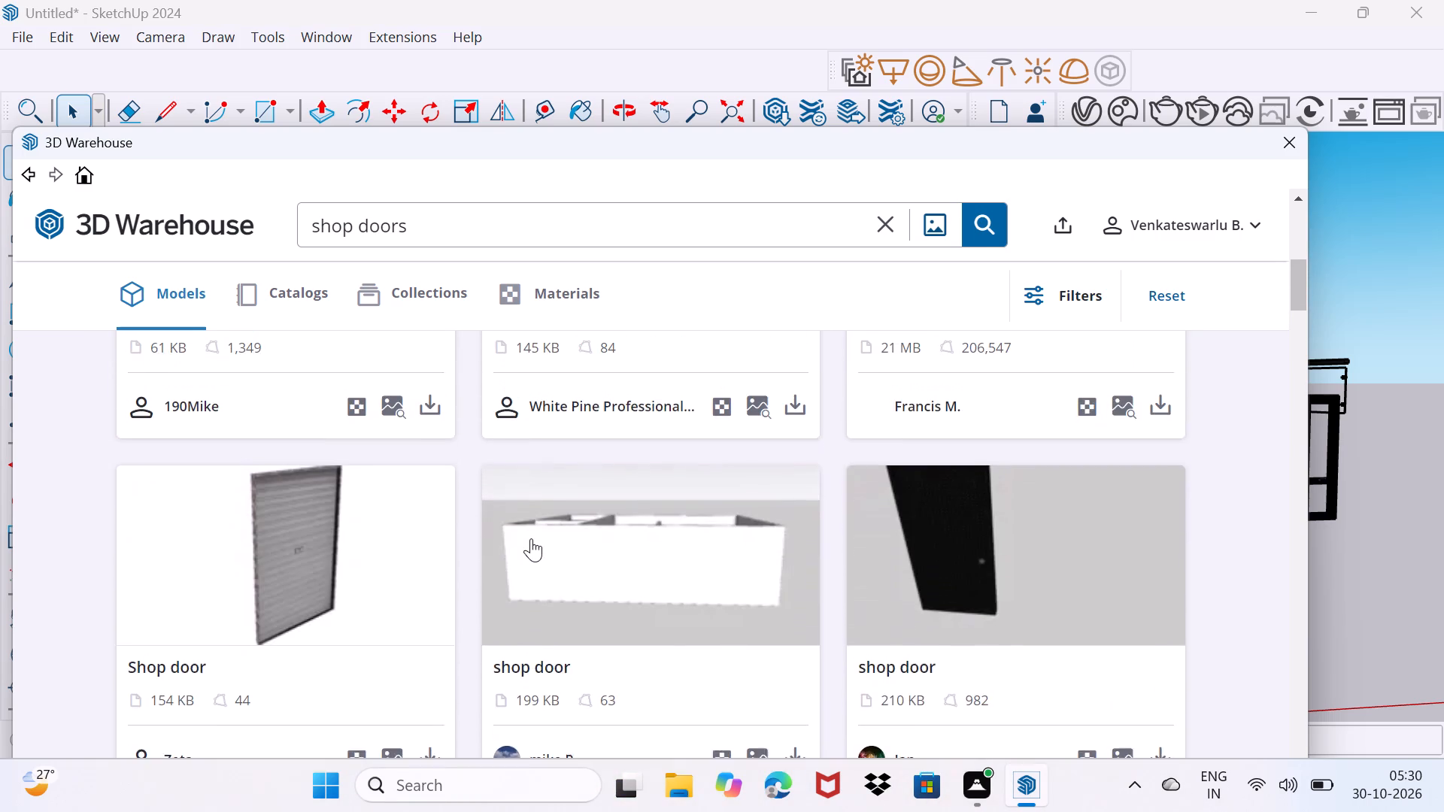
{"action": "scroll", "coordinate": [531, 538], "scroll_direction": "down", "scroll_amount": 14}
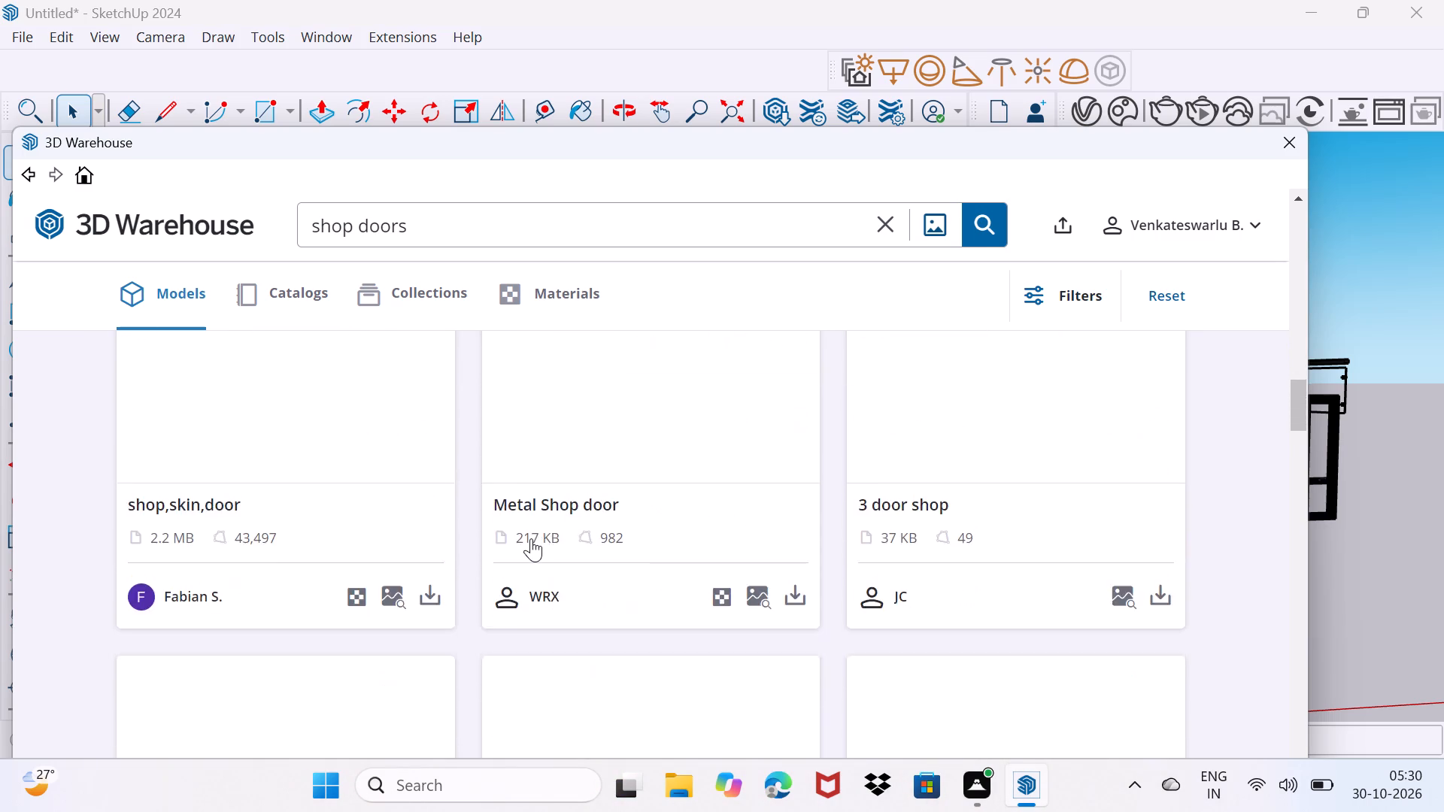
{"action": "scroll", "coordinate": [531, 538], "scroll_direction": "up", "scroll_amount": 4}
{"action": "scroll", "coordinate": [531, 538], "scroll_direction": "down", "scroll_amount": 5}
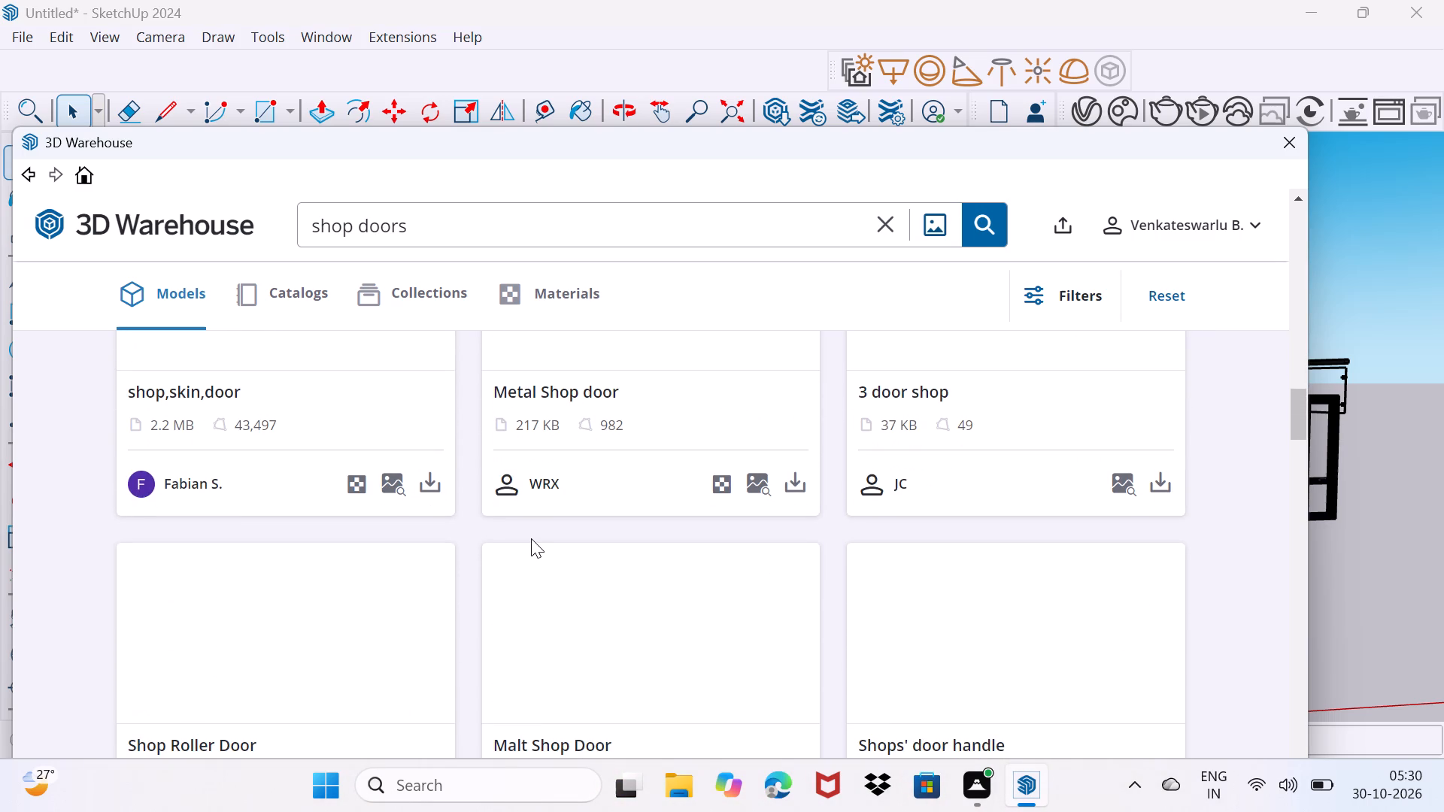
{"action": "scroll", "coordinate": [531, 538], "scroll_direction": "up", "scroll_amount": 4}
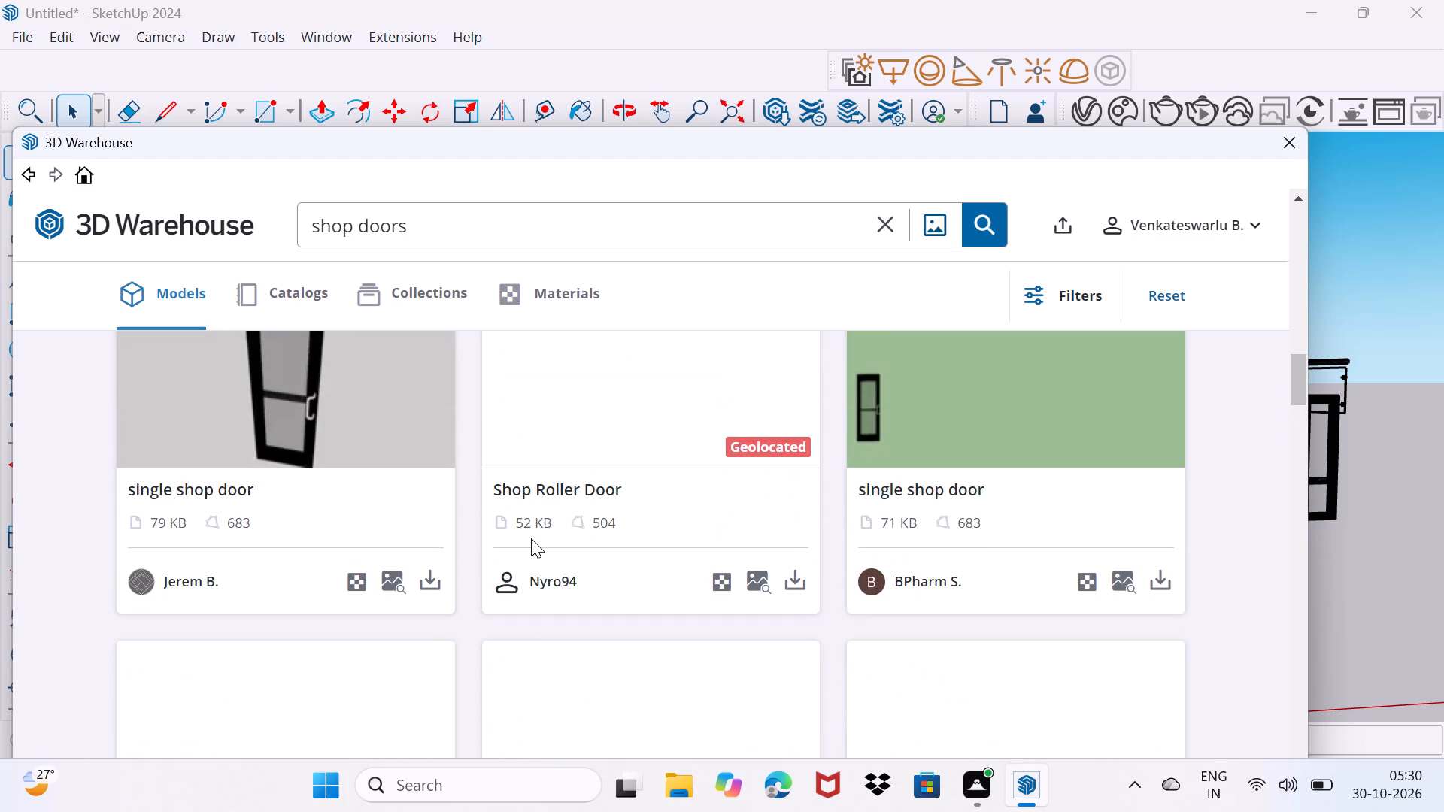
{"action": "scroll", "coordinate": [531, 538], "scroll_direction": "down", "scroll_amount": 3}
{"action": "scroll", "coordinate": [531, 538], "scroll_direction": "up", "scroll_amount": 4}
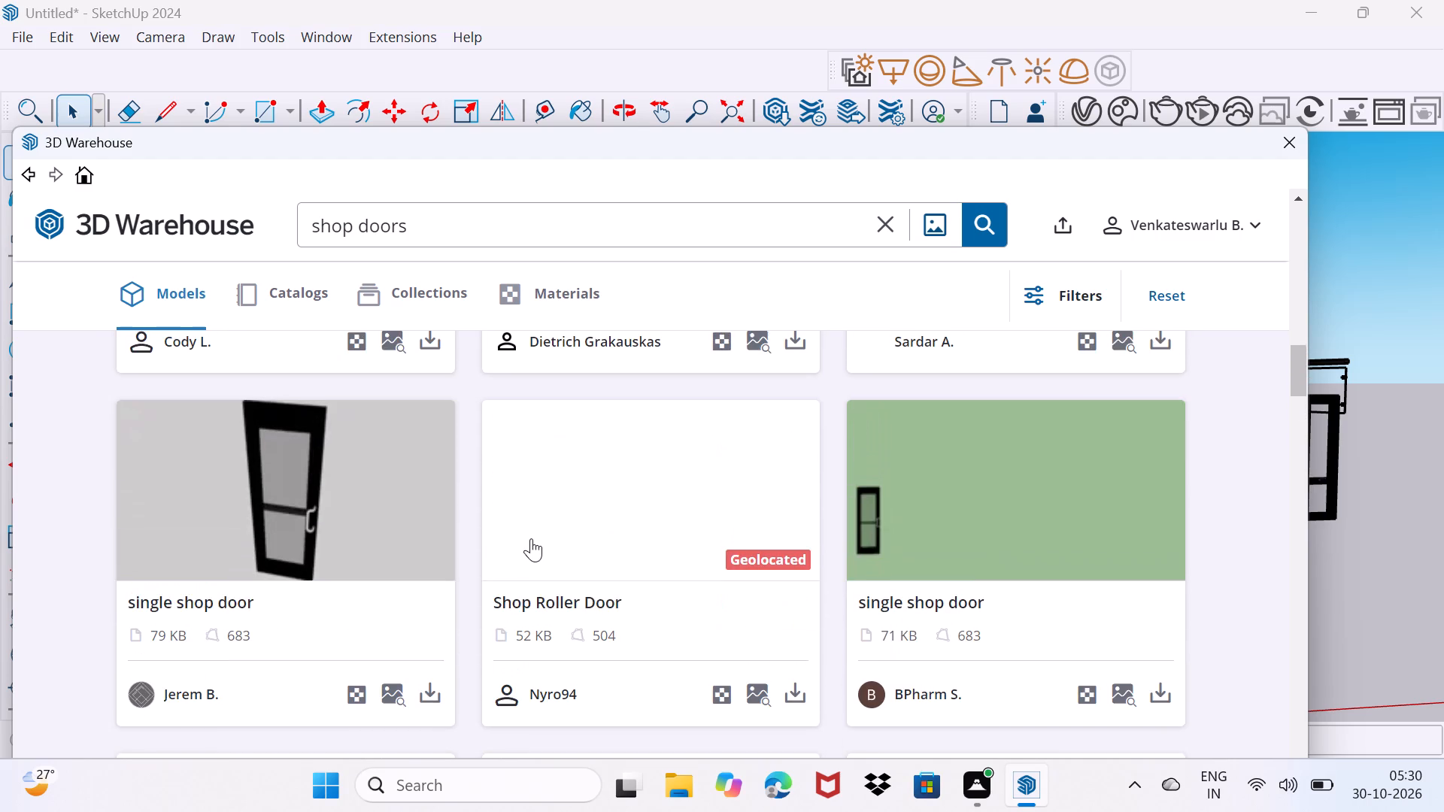
{"action": "scroll", "coordinate": [531, 538], "scroll_direction": "down", "scroll_amount": 16}
{"action": "scroll", "coordinate": [531, 538], "scroll_direction": "down", "scroll_amount": 6}
{"action": "scroll", "coordinate": [531, 538], "scroll_direction": "up", "scroll_amount": 5}
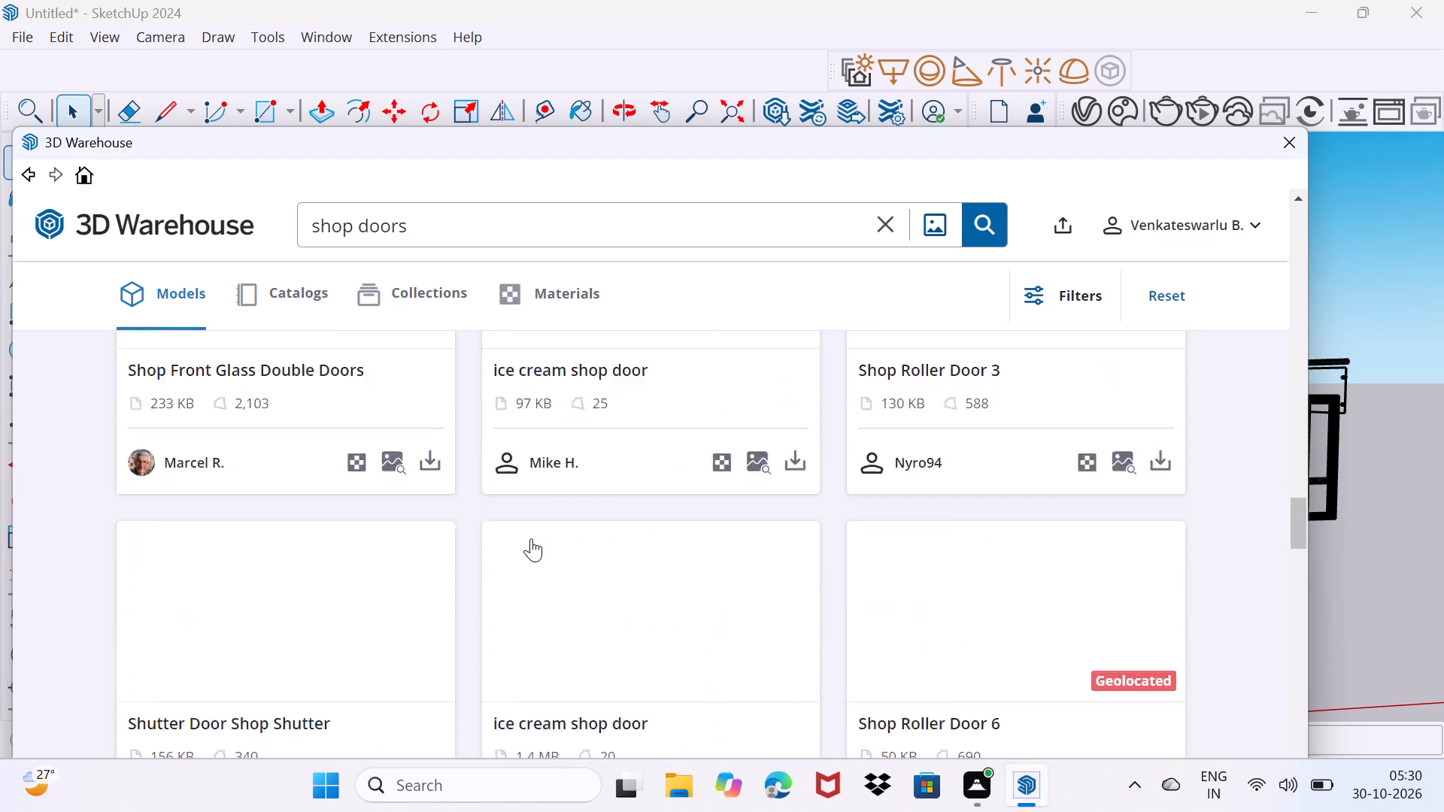
{"action": "scroll", "coordinate": [531, 538], "scroll_direction": "up", "scroll_amount": 12}
{"action": "scroll", "coordinate": [531, 538], "scroll_direction": "up", "scroll_amount": 12}
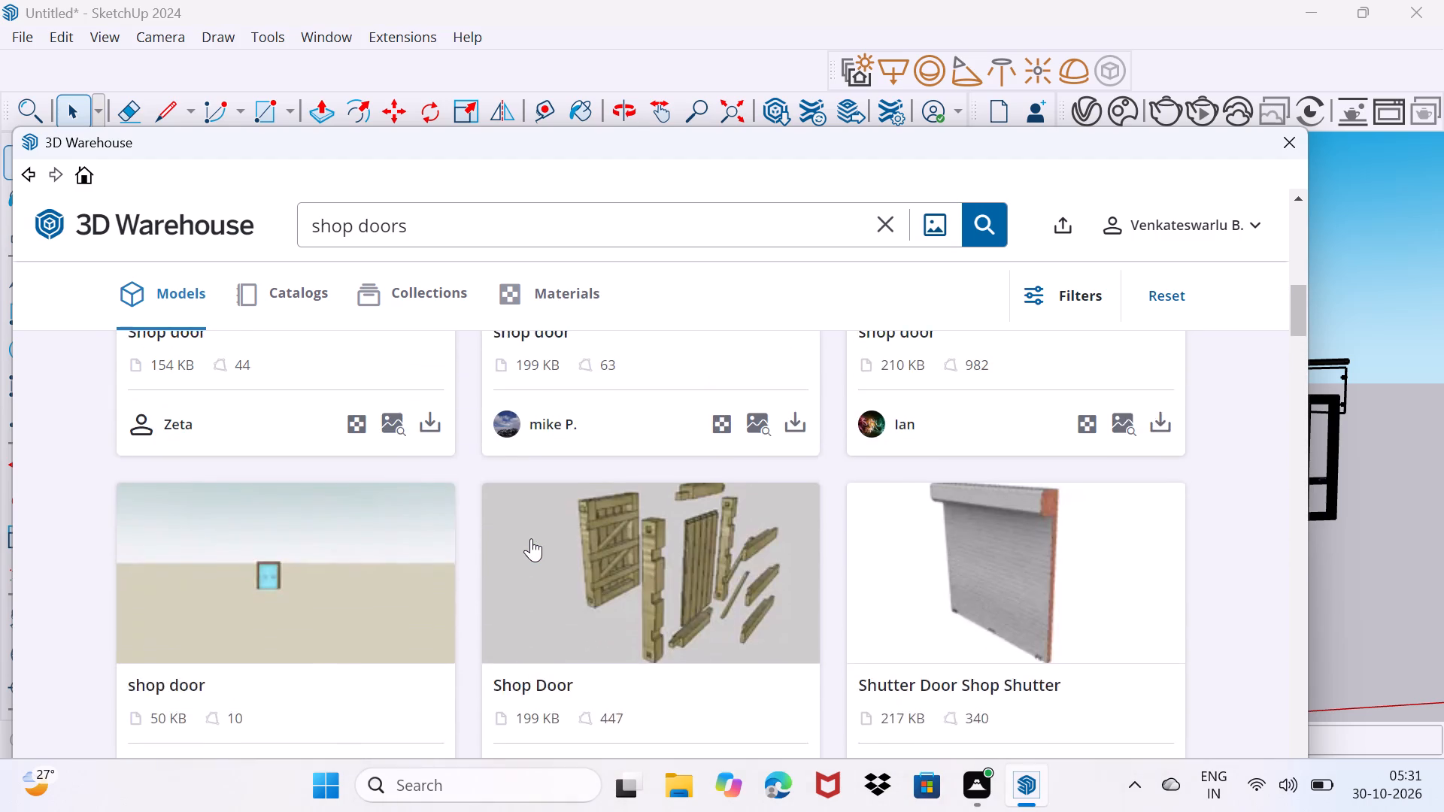
{"action": "scroll", "coordinate": [531, 538], "scroll_direction": "down", "scroll_amount": 20}
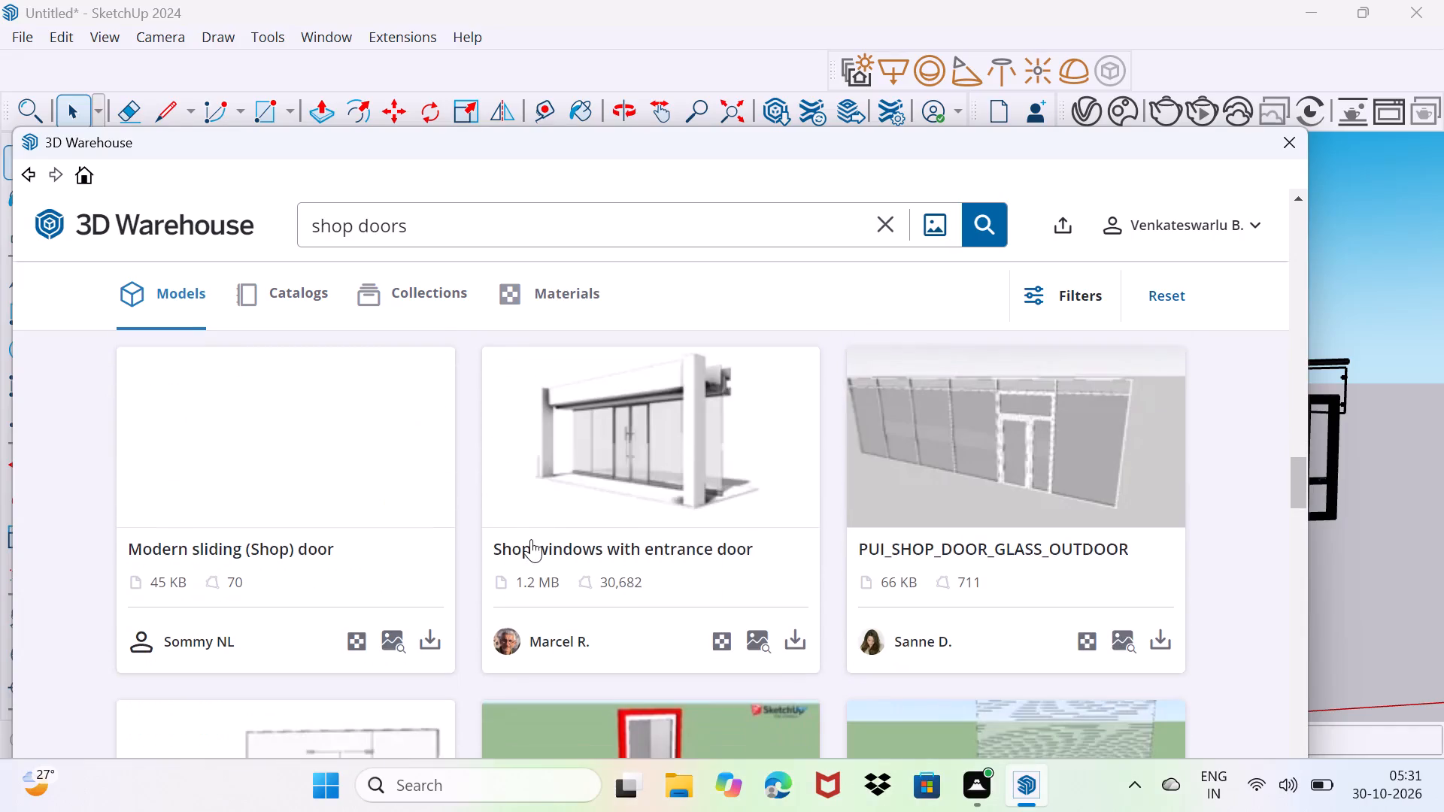
{"action": "scroll", "coordinate": [531, 539], "scroll_direction": "down", "scroll_amount": 12}
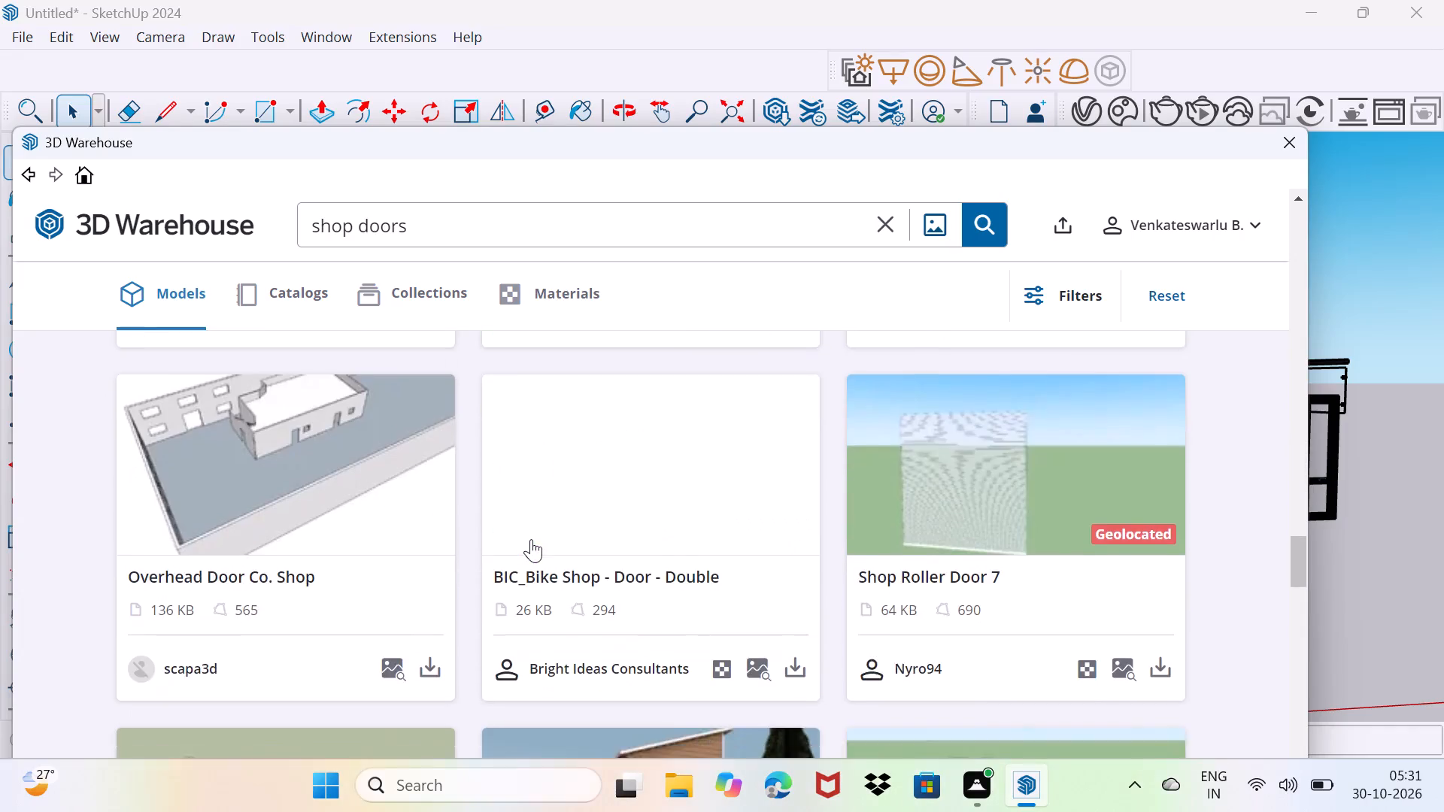
{"action": "scroll", "coordinate": [531, 539], "scroll_direction": "down", "scroll_amount": 11}
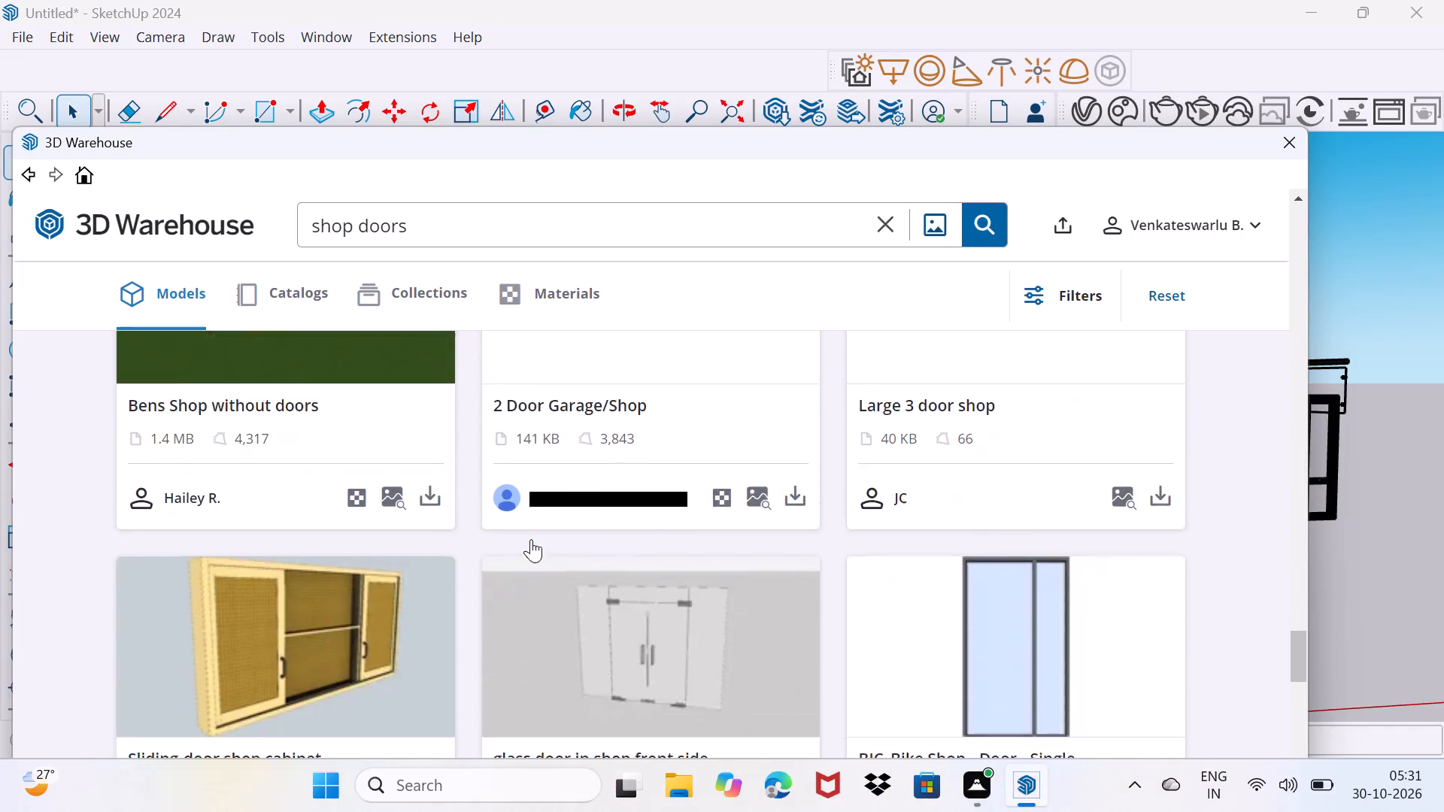
{"action": "scroll", "coordinate": [531, 539], "scroll_direction": "down", "scroll_amount": 3}
{"action": "scroll", "coordinate": [531, 539], "scroll_direction": "up", "scroll_amount": 1}
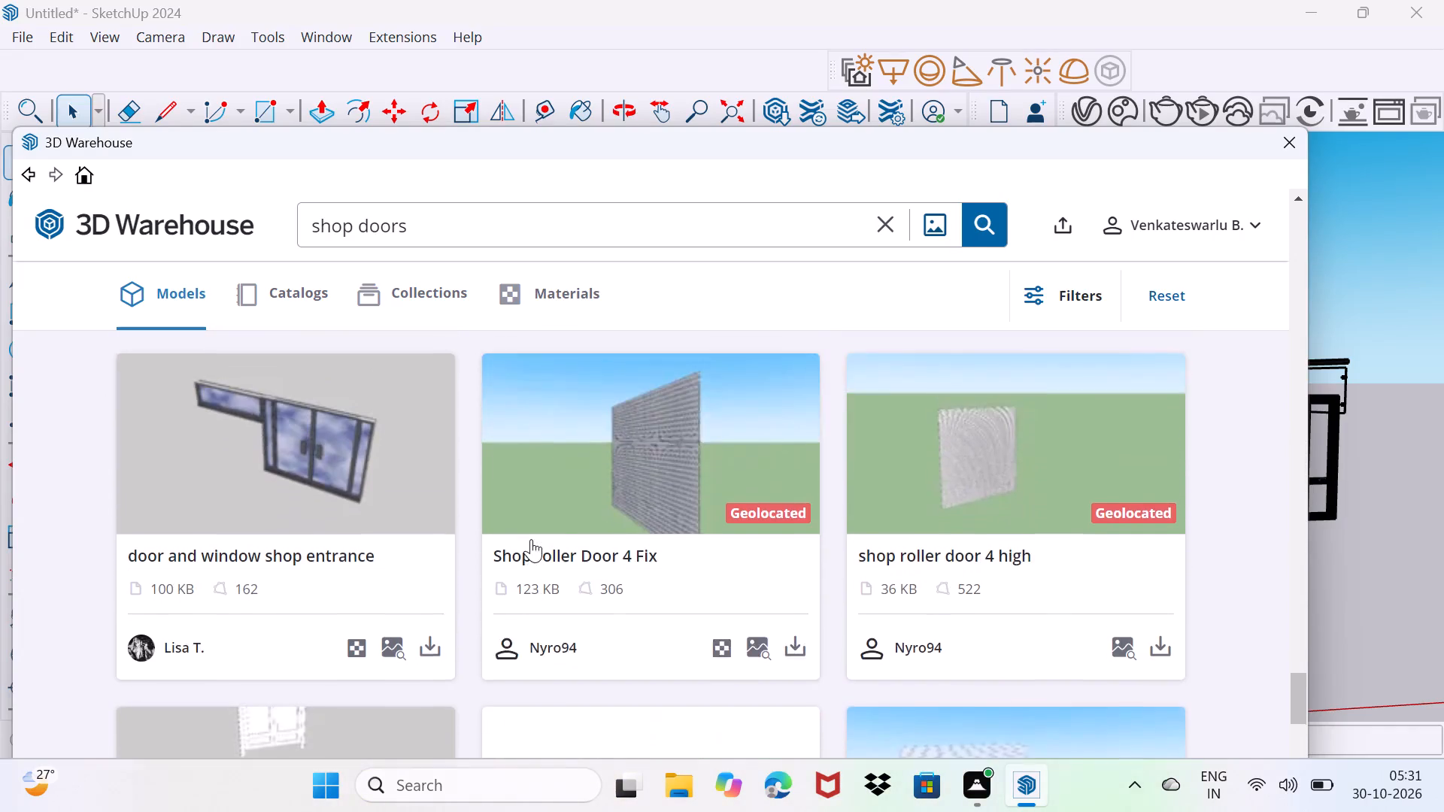
{"action": "scroll", "coordinate": [531, 539], "scroll_direction": "down", "scroll_amount": 10}
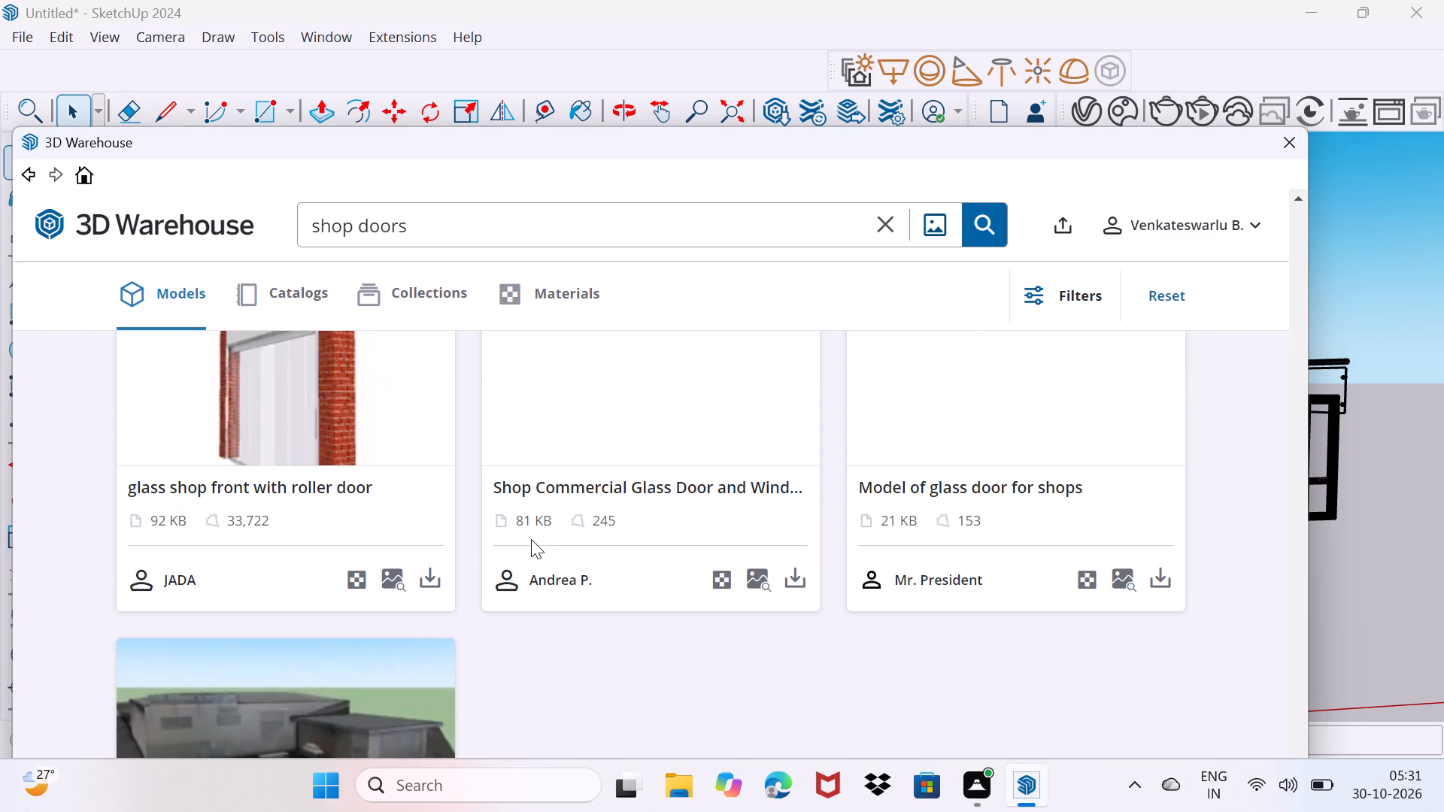
{"action": "scroll", "coordinate": [531, 539], "scroll_direction": "down", "scroll_amount": 3}
{"action": "scroll", "coordinate": [531, 539], "scroll_direction": "up", "scroll_amount": 9}
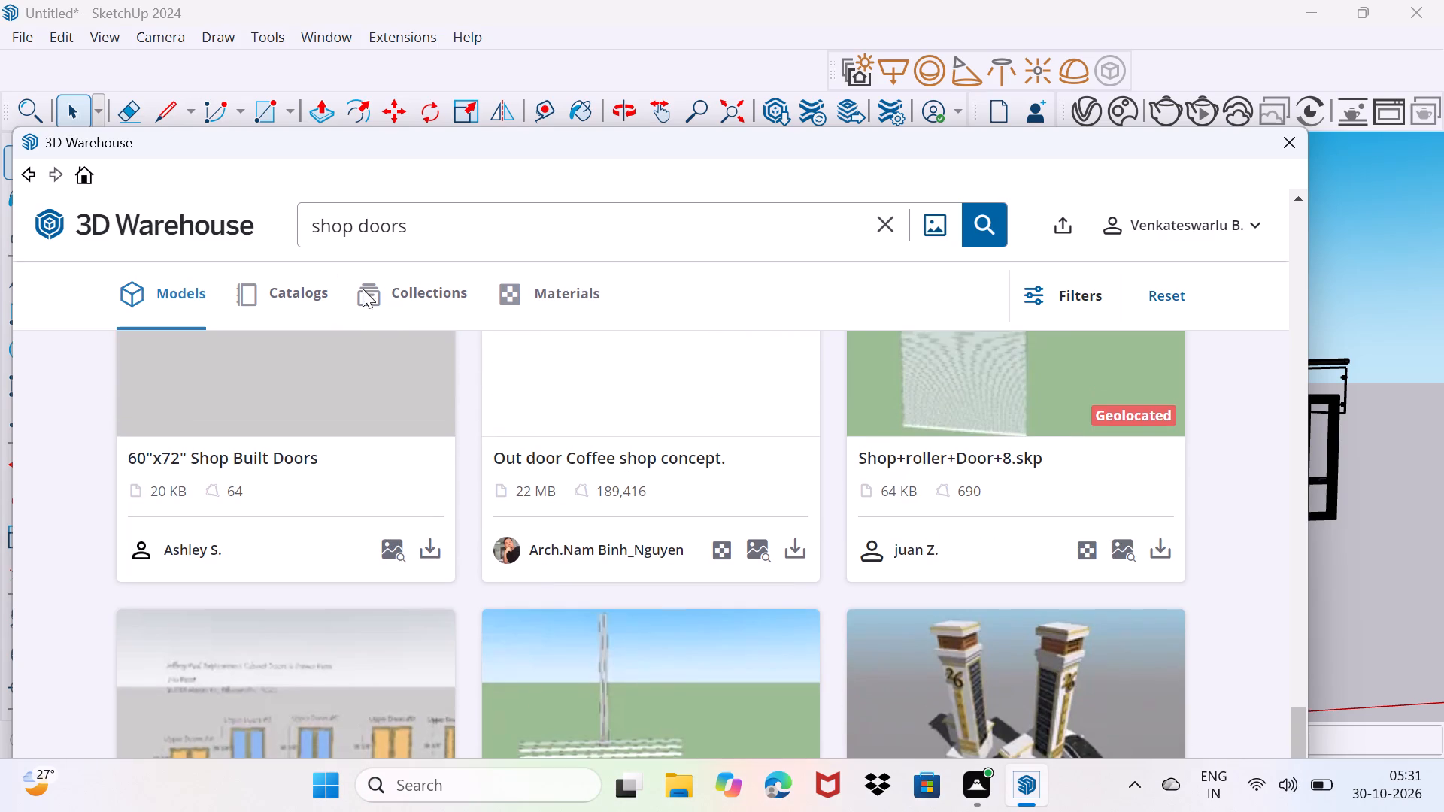
Check the collections for "shop doors" for a suitable door set.
{"action": "left_click", "coordinate": [387, 309]}
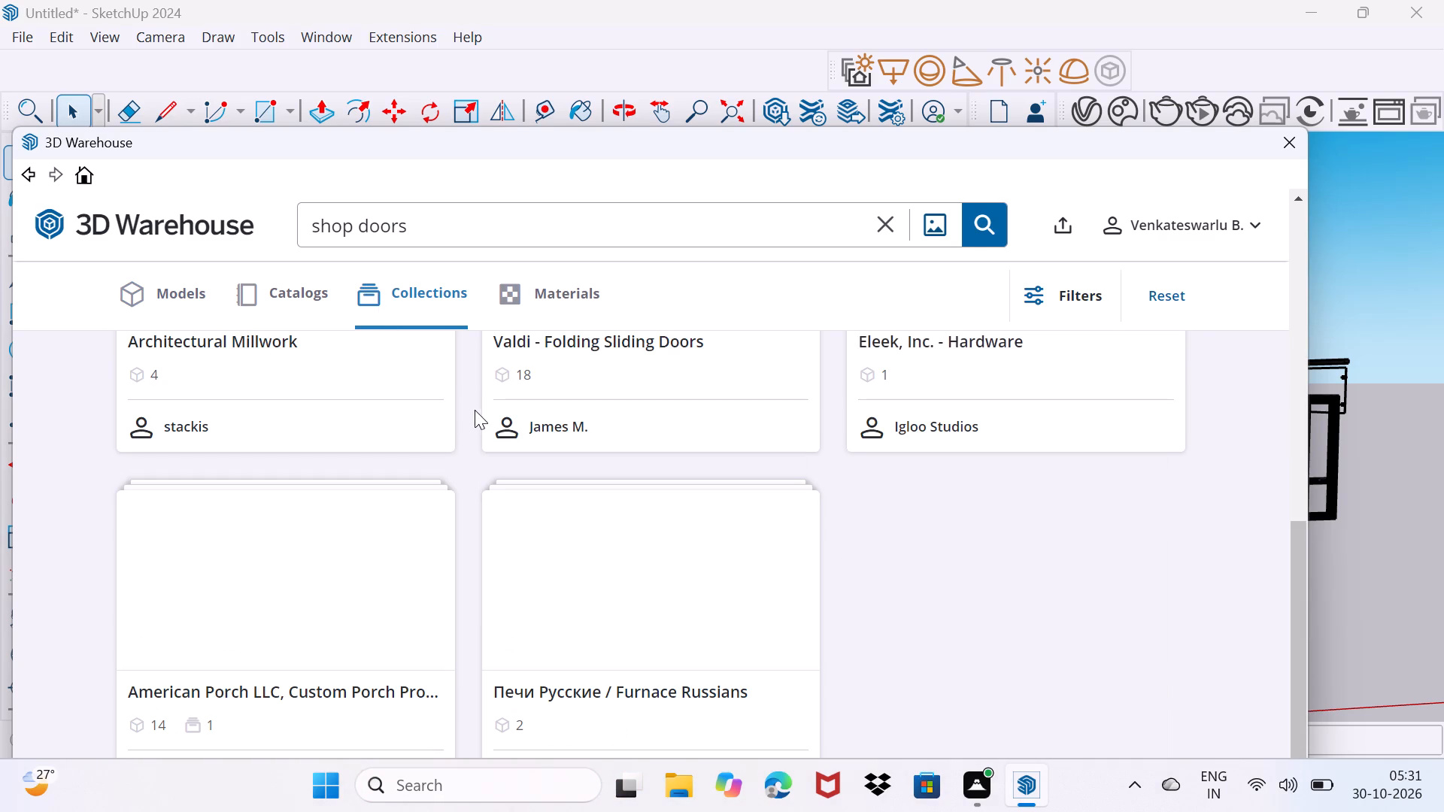
{"action": "scroll", "coordinate": [541, 507], "scroll_direction": "up", "scroll_amount": 3}
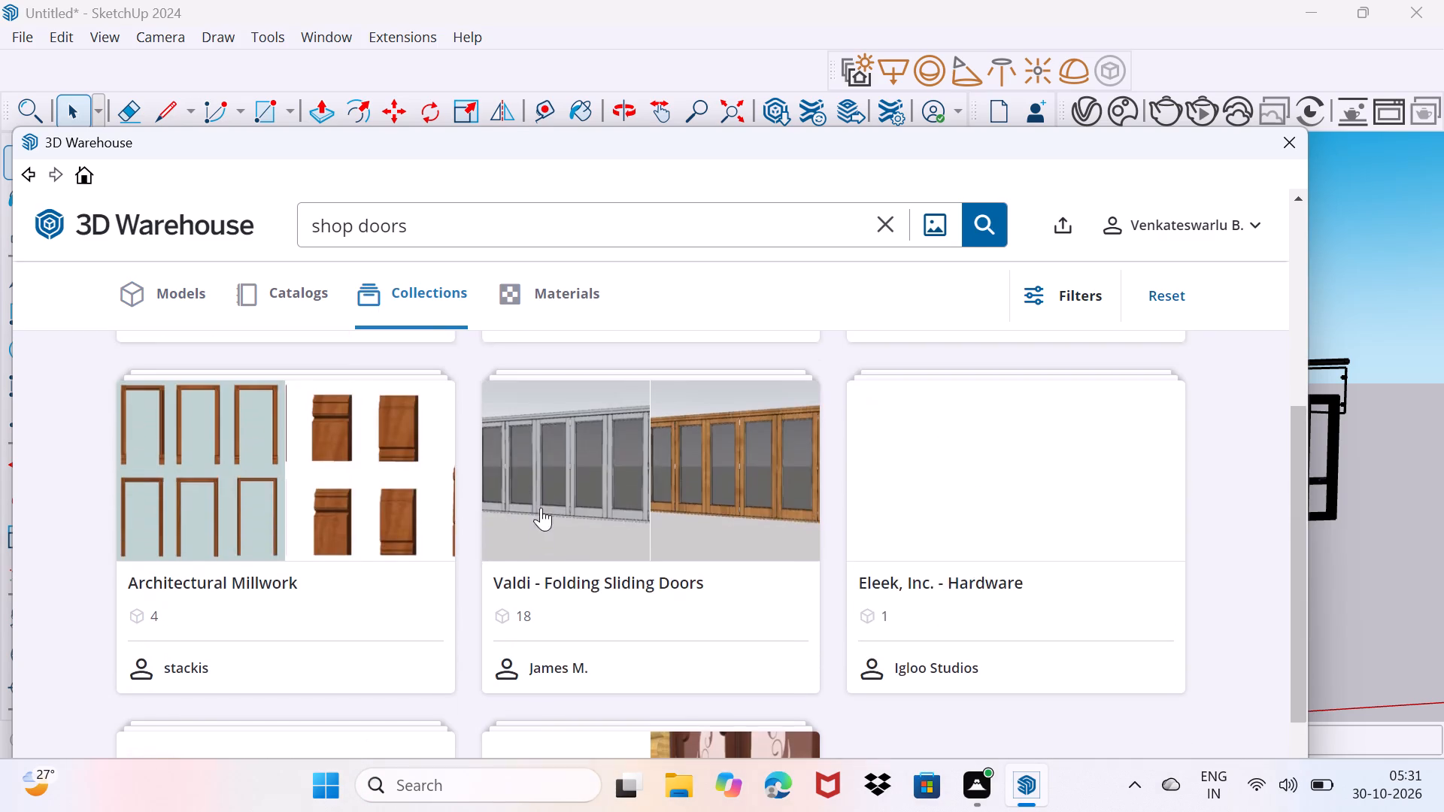
{"action": "scroll", "coordinate": [541, 507], "scroll_direction": "up", "scroll_amount": 8}
{"action": "scroll", "coordinate": [541, 507], "scroll_direction": "down", "scroll_amount": 5}
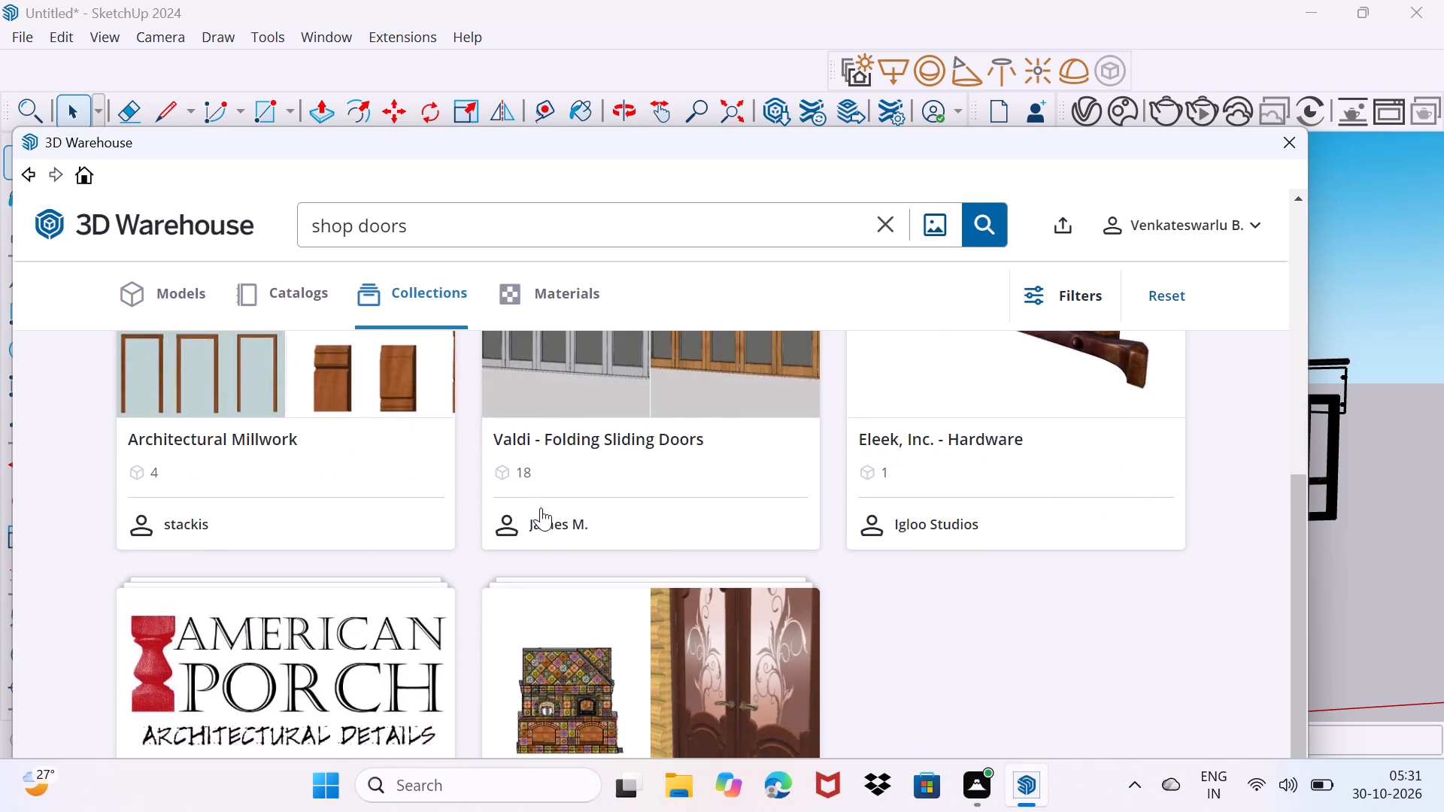
{"action": "scroll", "coordinate": [541, 507], "scroll_direction": "down", "scroll_amount": 4}
Return to the individual "shop doors" models and look through them again for a suitable shop shutter.
{"action": "left_click", "coordinate": [182, 290]}
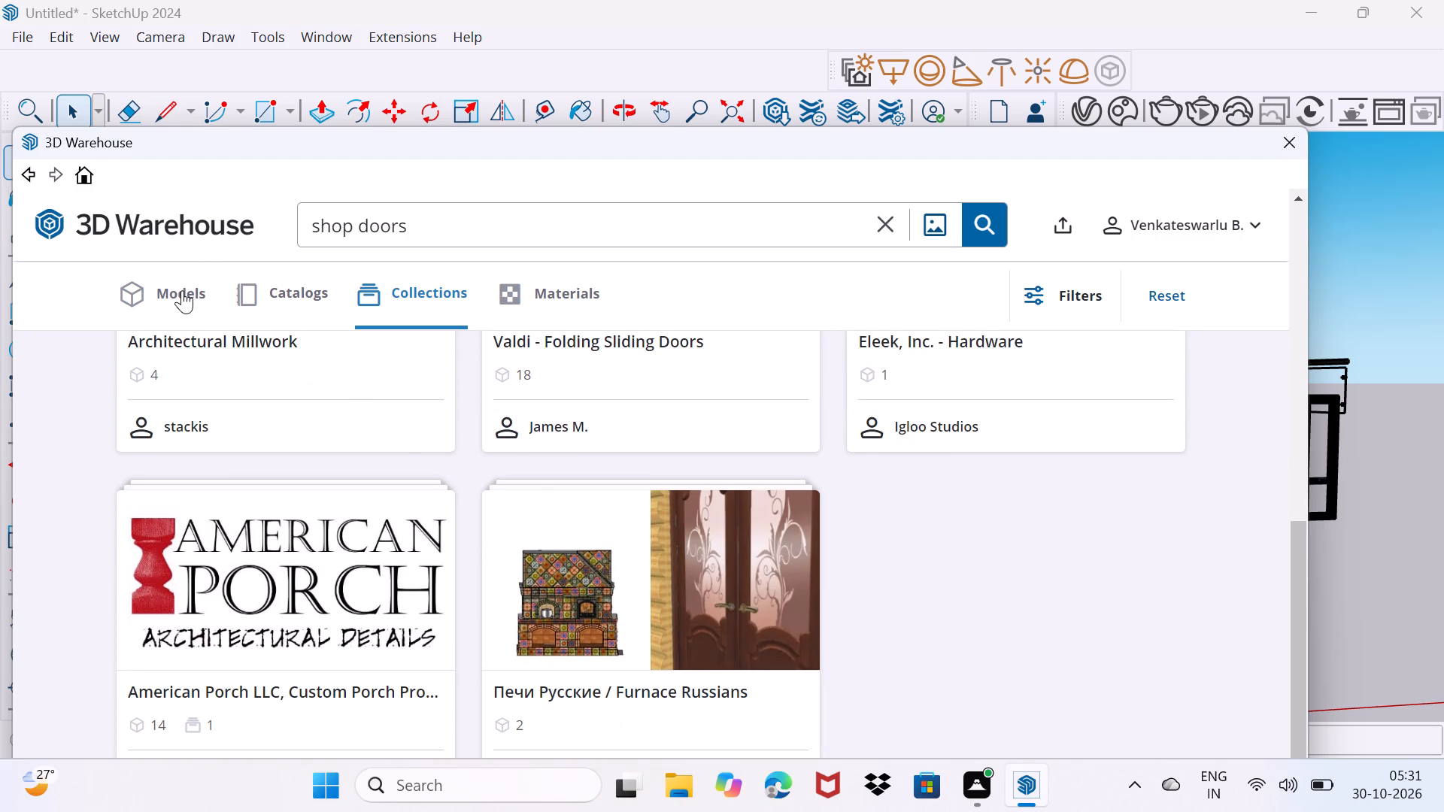
{"action": "scroll", "coordinate": [182, 291], "scroll_direction": "down", "scroll_amount": 2}
{"action": "scroll", "coordinate": [808, 624], "scroll_direction": "up", "scroll_amount": 3}
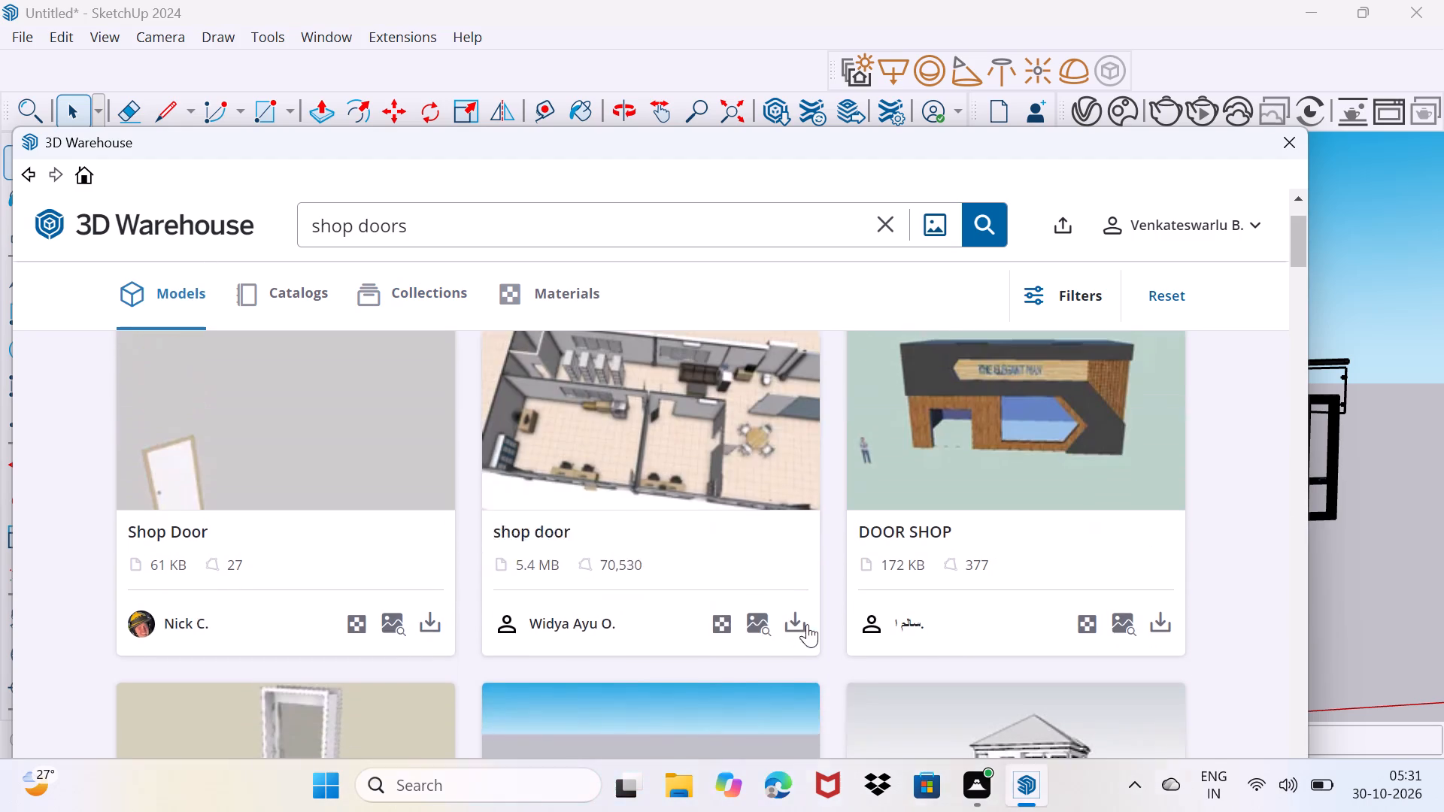
{"action": "scroll", "coordinate": [807, 623], "scroll_direction": "down", "scroll_amount": 8}
{"action": "scroll", "coordinate": [802, 629], "scroll_direction": "up", "scroll_amount": 2}
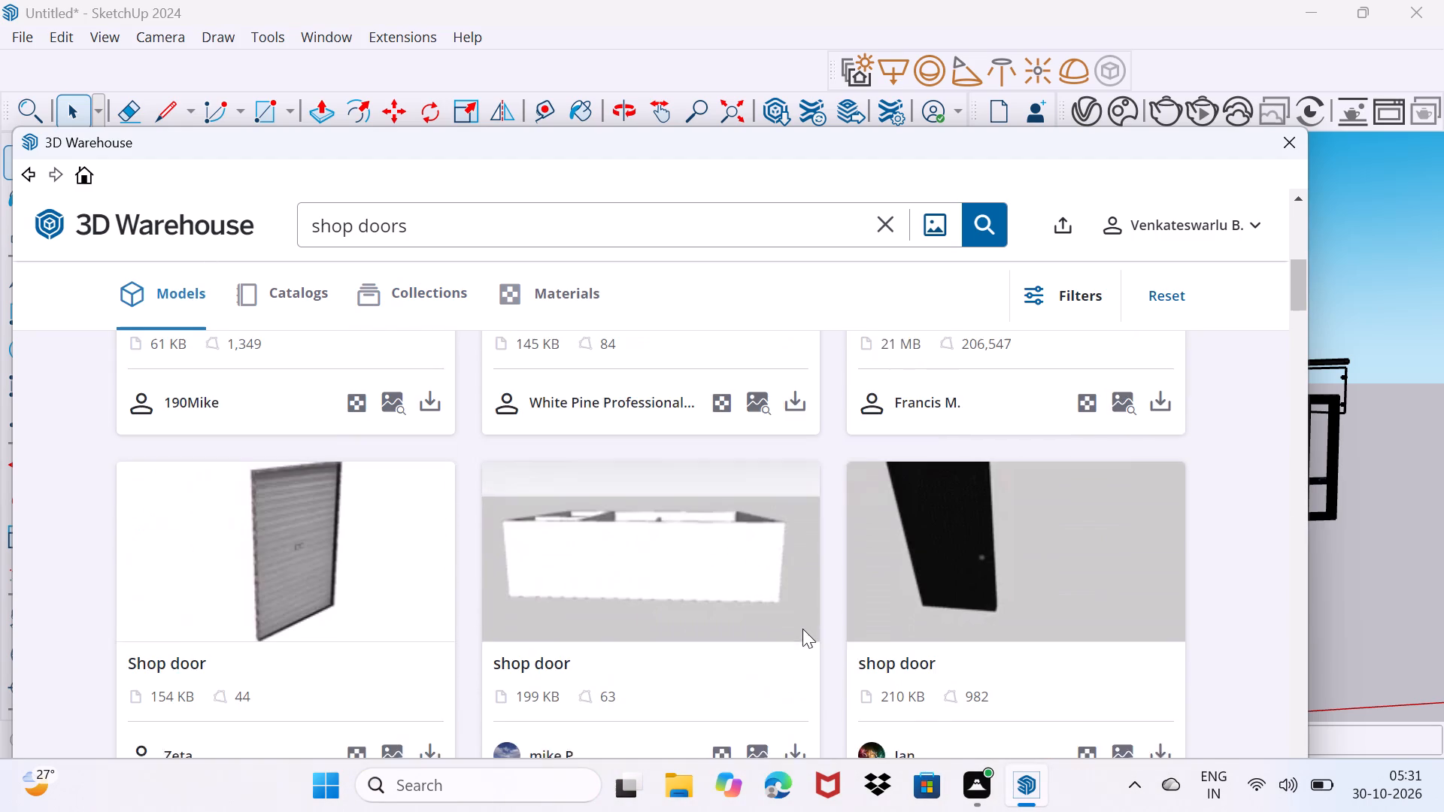
{"action": "scroll", "coordinate": [802, 629], "scroll_direction": "down", "scroll_amount": 3}
{"action": "scroll", "coordinate": [802, 629], "scroll_direction": "up", "scroll_amount": 1}
{"action": "scroll", "coordinate": [802, 629], "scroll_direction": "down", "scroll_amount": 1}
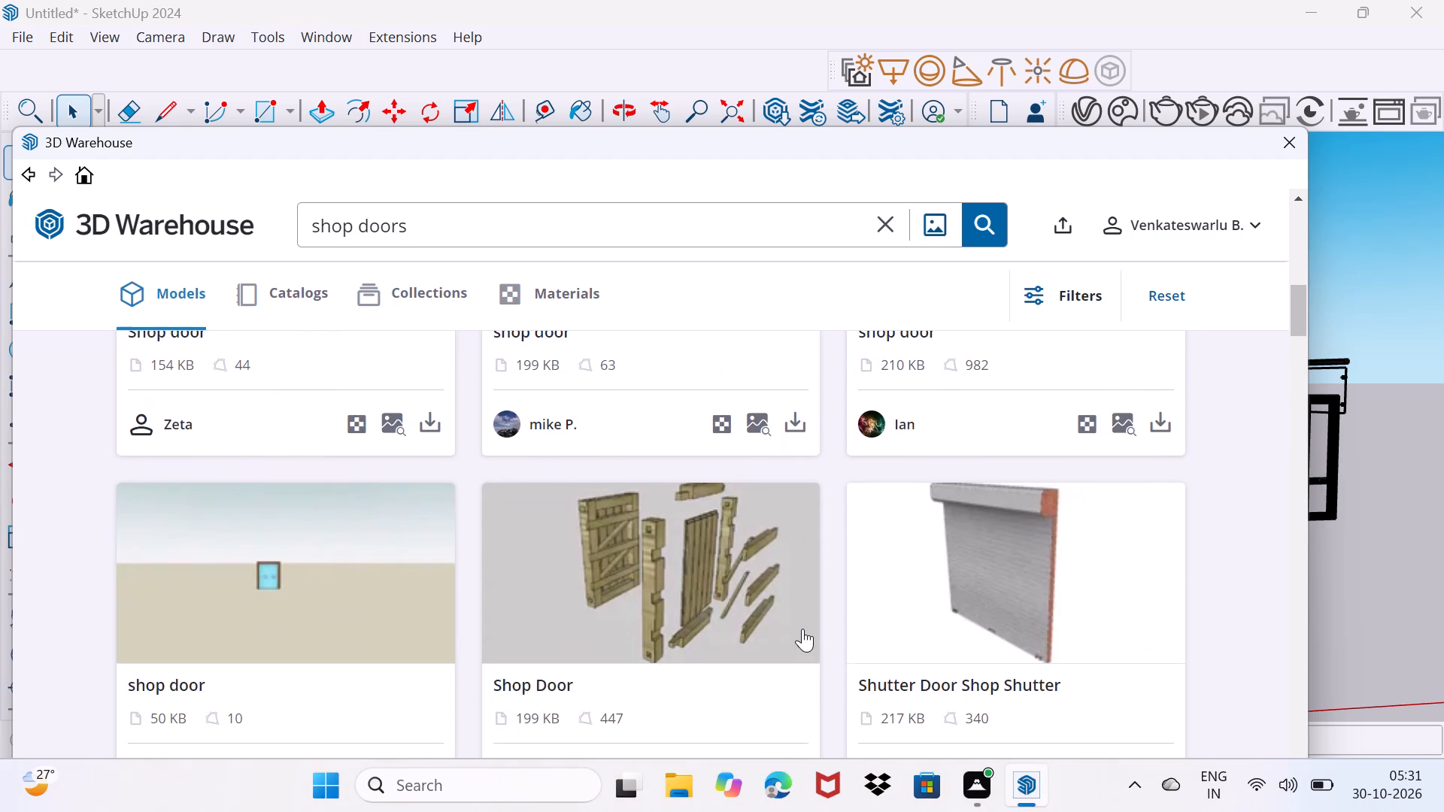
{"action": "scroll", "coordinate": [802, 629], "scroll_direction": "down", "scroll_amount": 7}
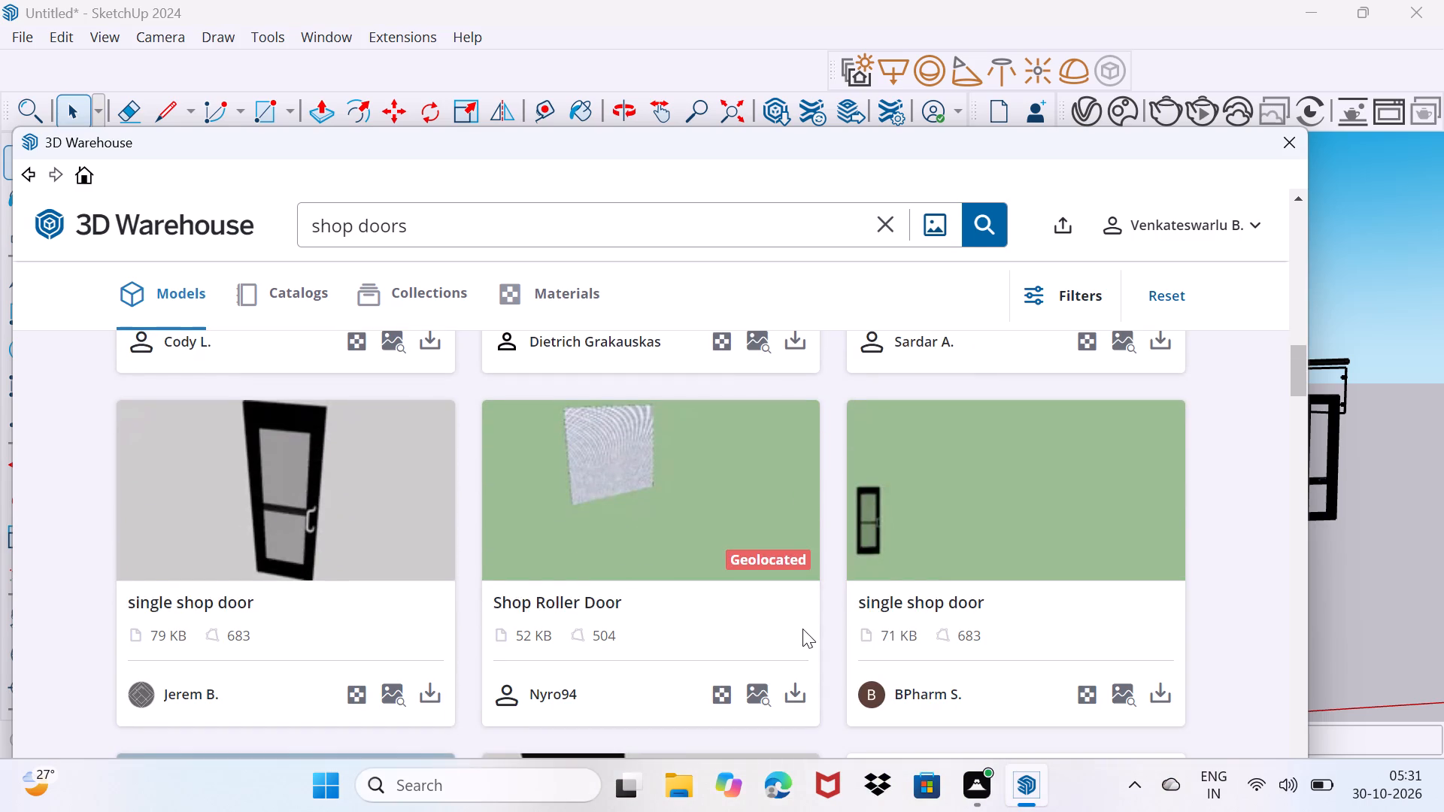
{"action": "scroll", "coordinate": [802, 629], "scroll_direction": "down", "scroll_amount": 8}
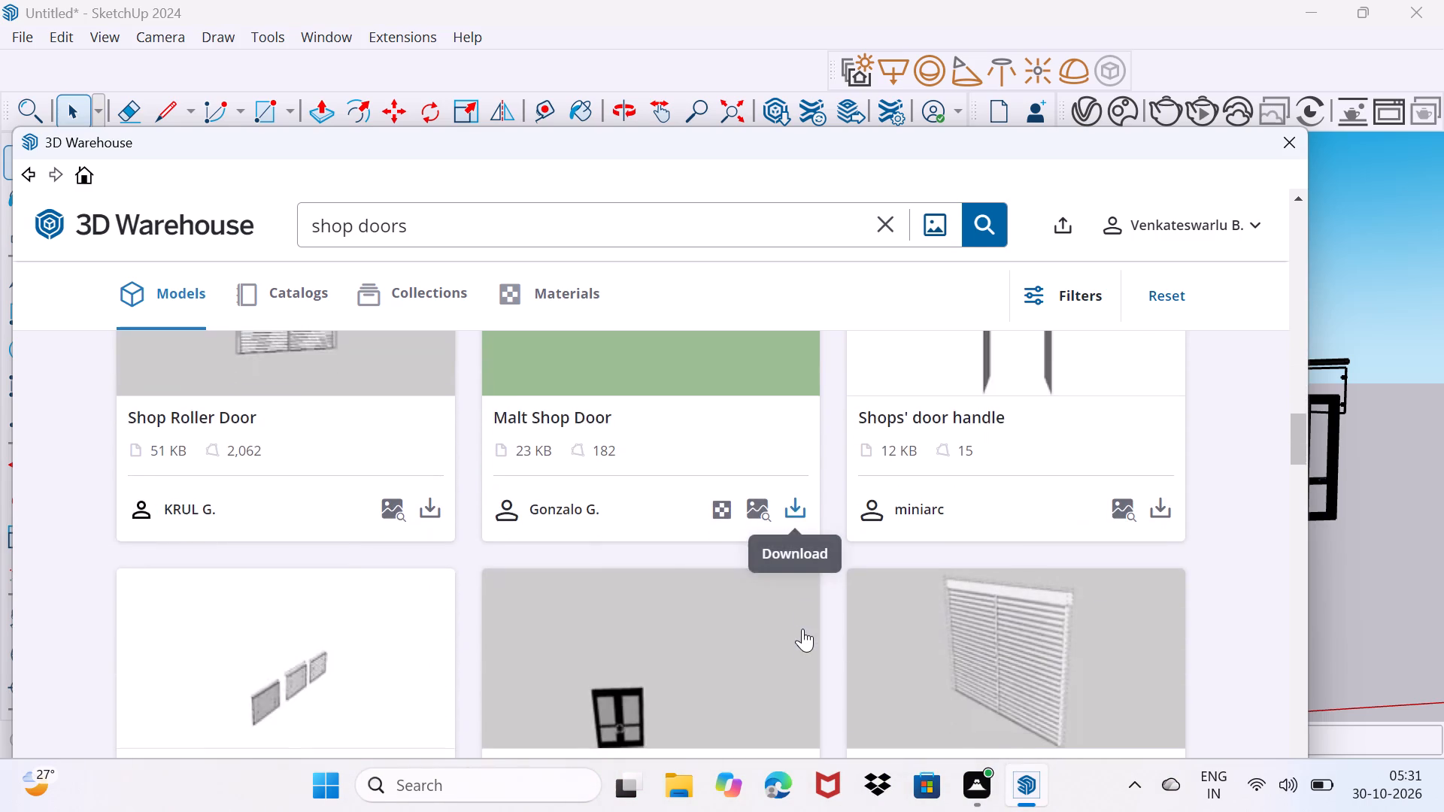
{"action": "scroll", "coordinate": [802, 629], "scroll_direction": "down", "scroll_amount": 2}
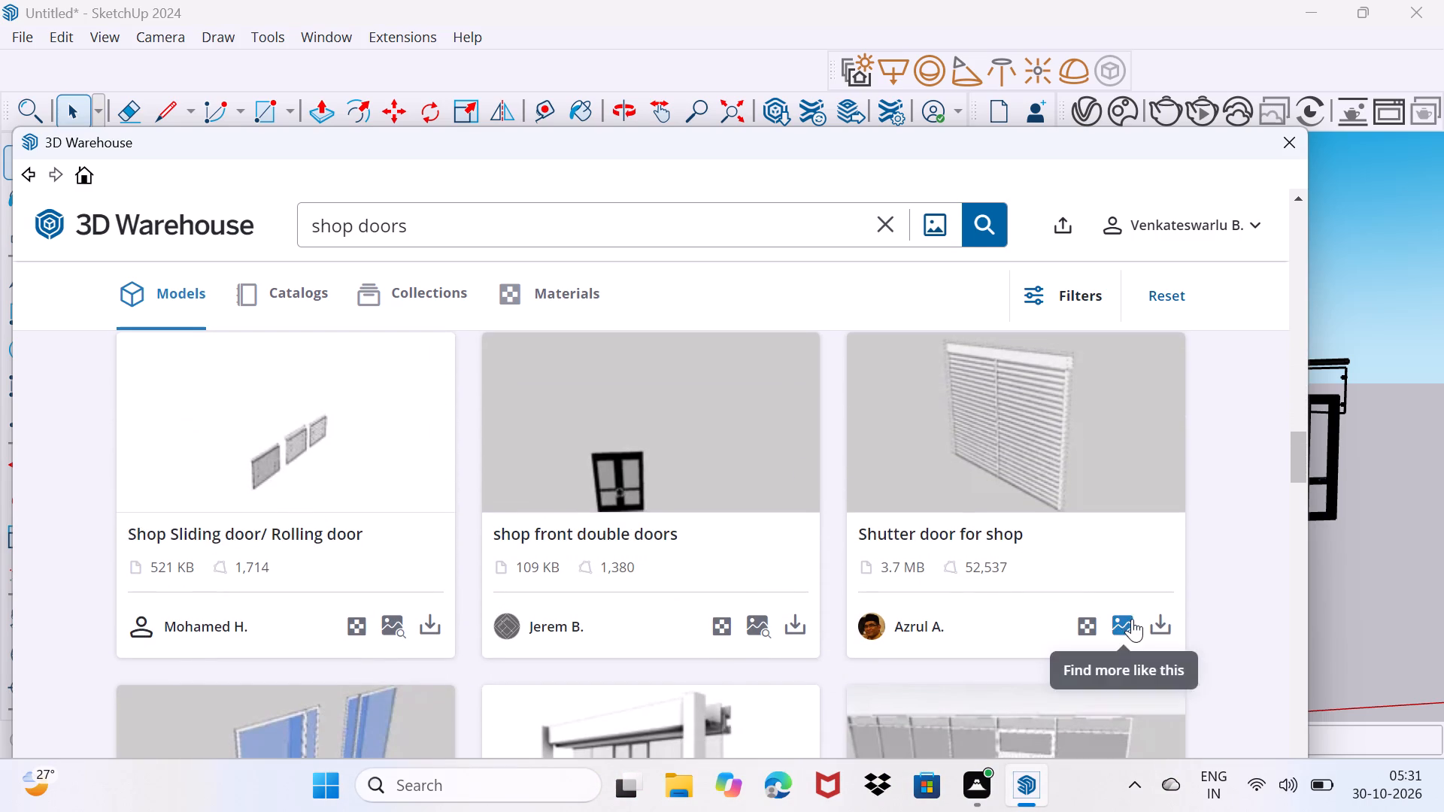
Load the 3.7 MB "Shutter door for shop" directly into the building model.
{"action": "left_click", "coordinate": [1170, 635]}
{"action": "left_click", "coordinate": [560, 529]}
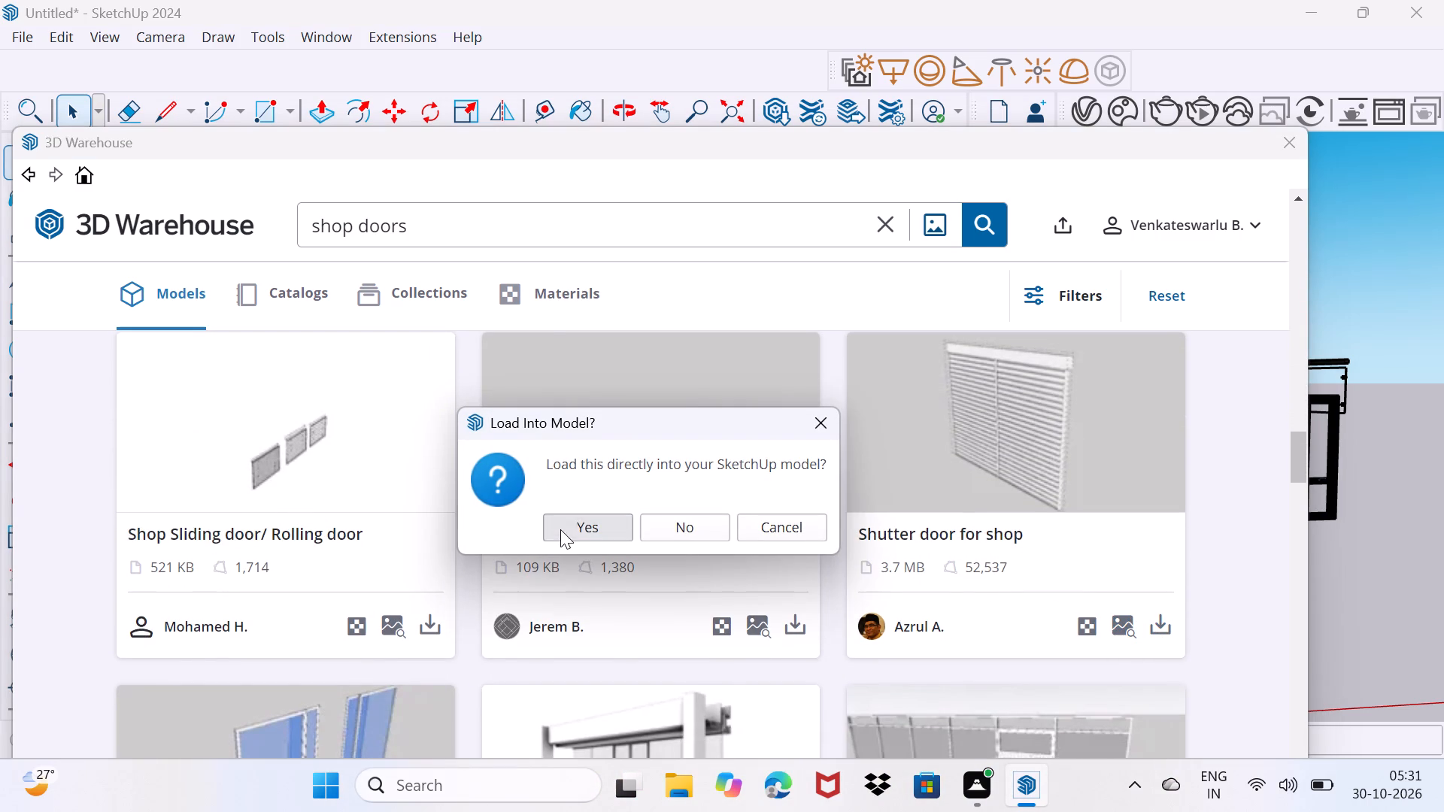
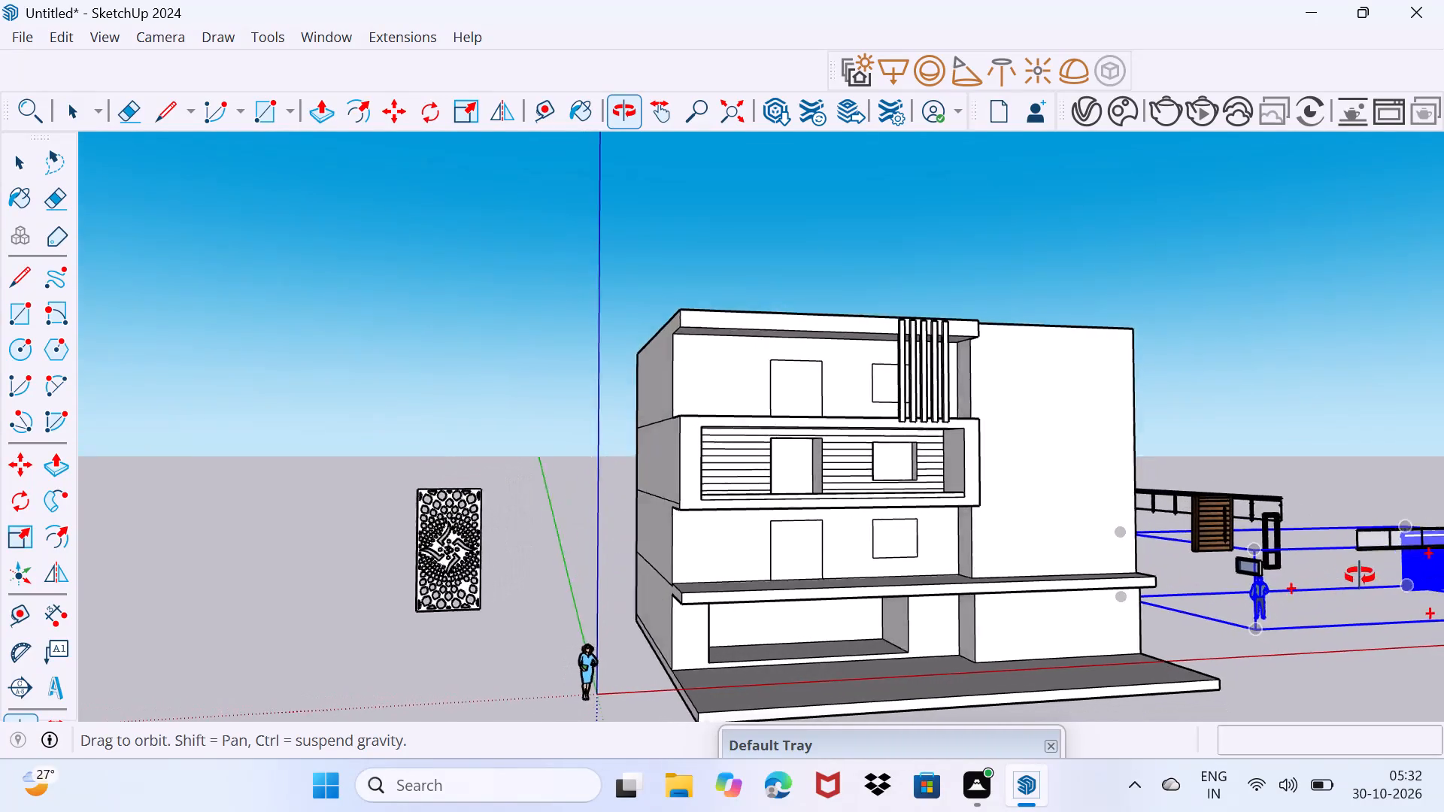
Move the imported shutter model down to the ground beside the building and deselect it.
{"action": "scroll", "coordinate": [1033, 529], "scroll_direction": "up", "scroll_amount": 2}
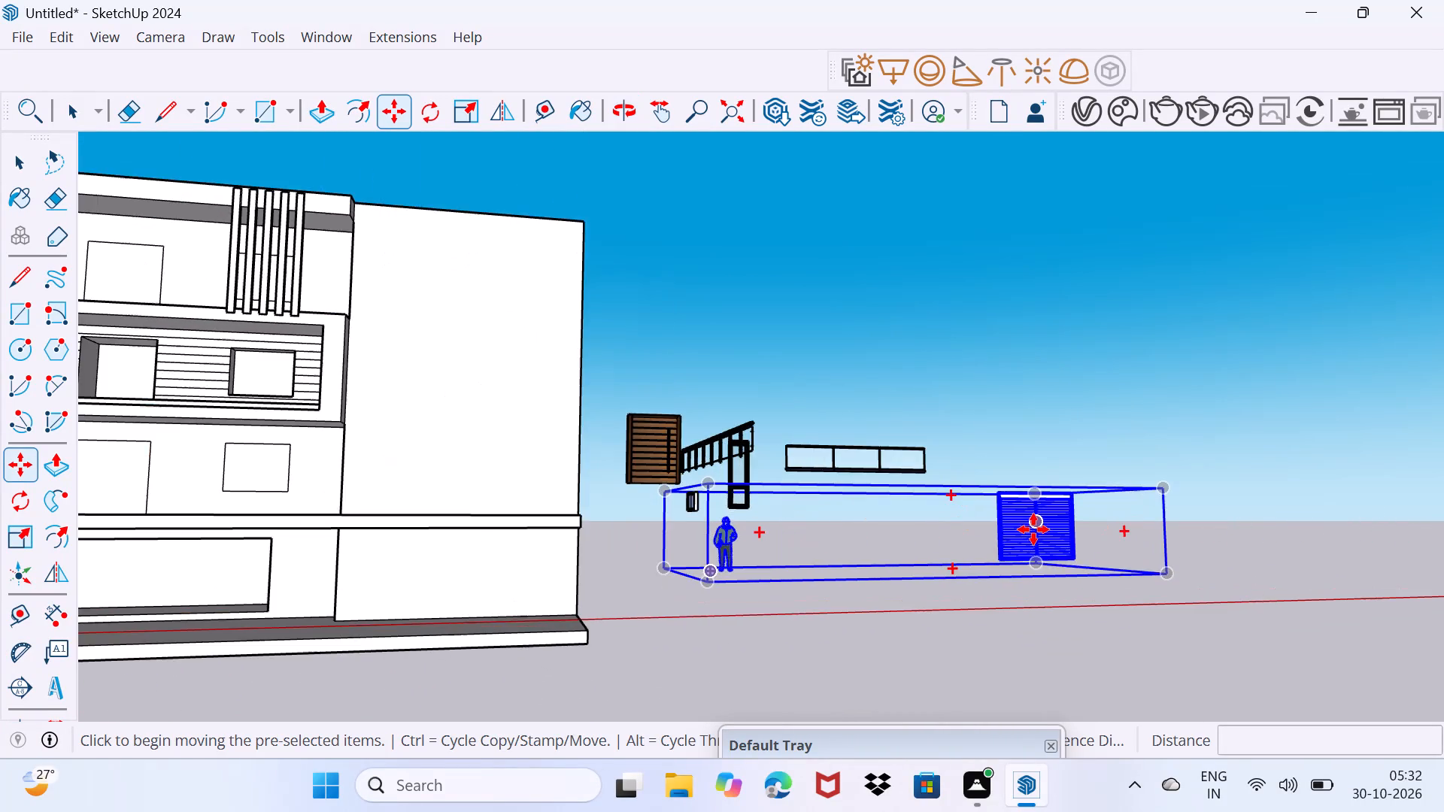
{"action": "scroll", "coordinate": [845, 547], "scroll_direction": "up", "scroll_amount": 3}
{"action": "left_click", "coordinate": [686, 604]}
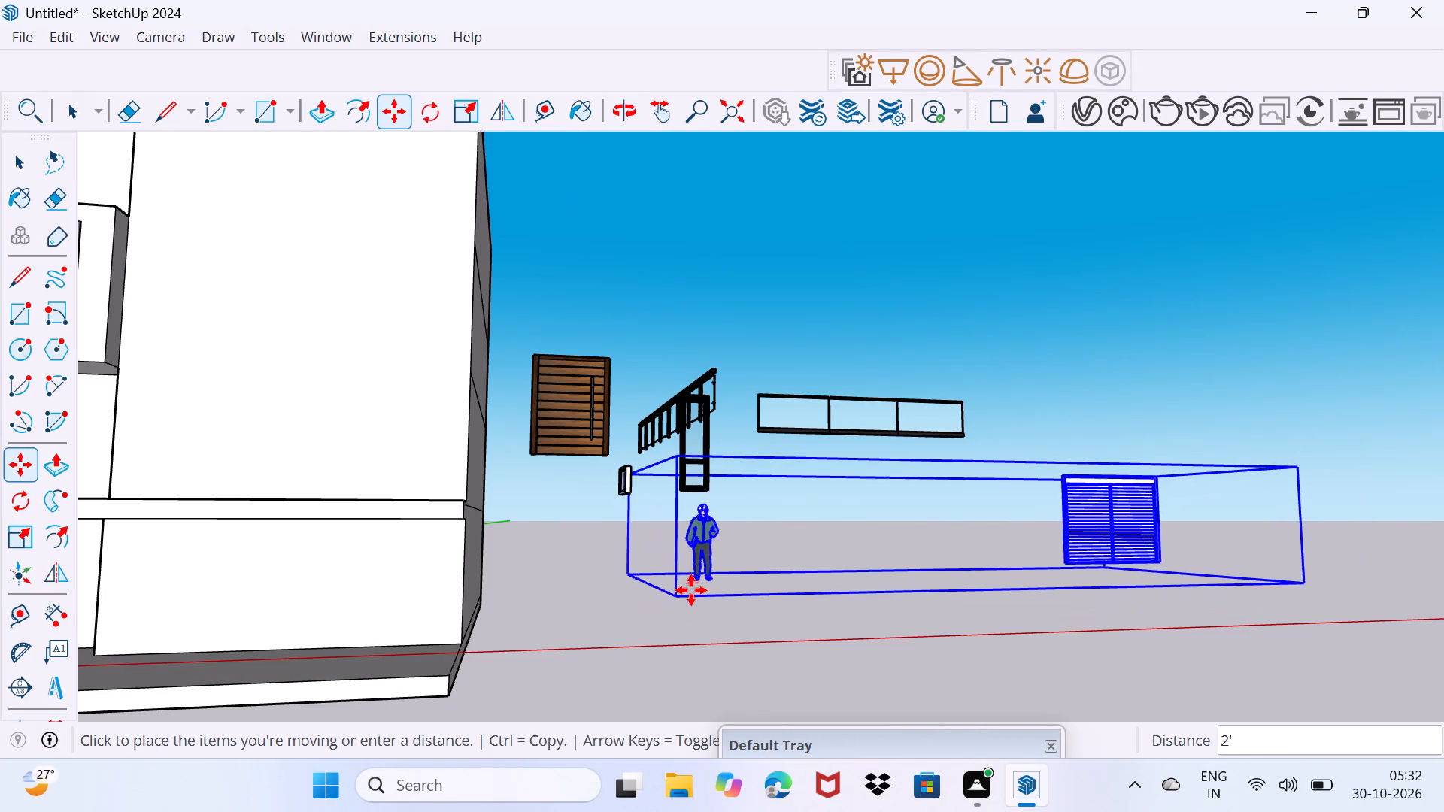
{"action": "left_click", "coordinate": [685, 630]}
{"action": "key", "text": "space"}
{"action": "left_click_drag", "start_coordinate": [685, 668], "coordinate": [715, 589]}
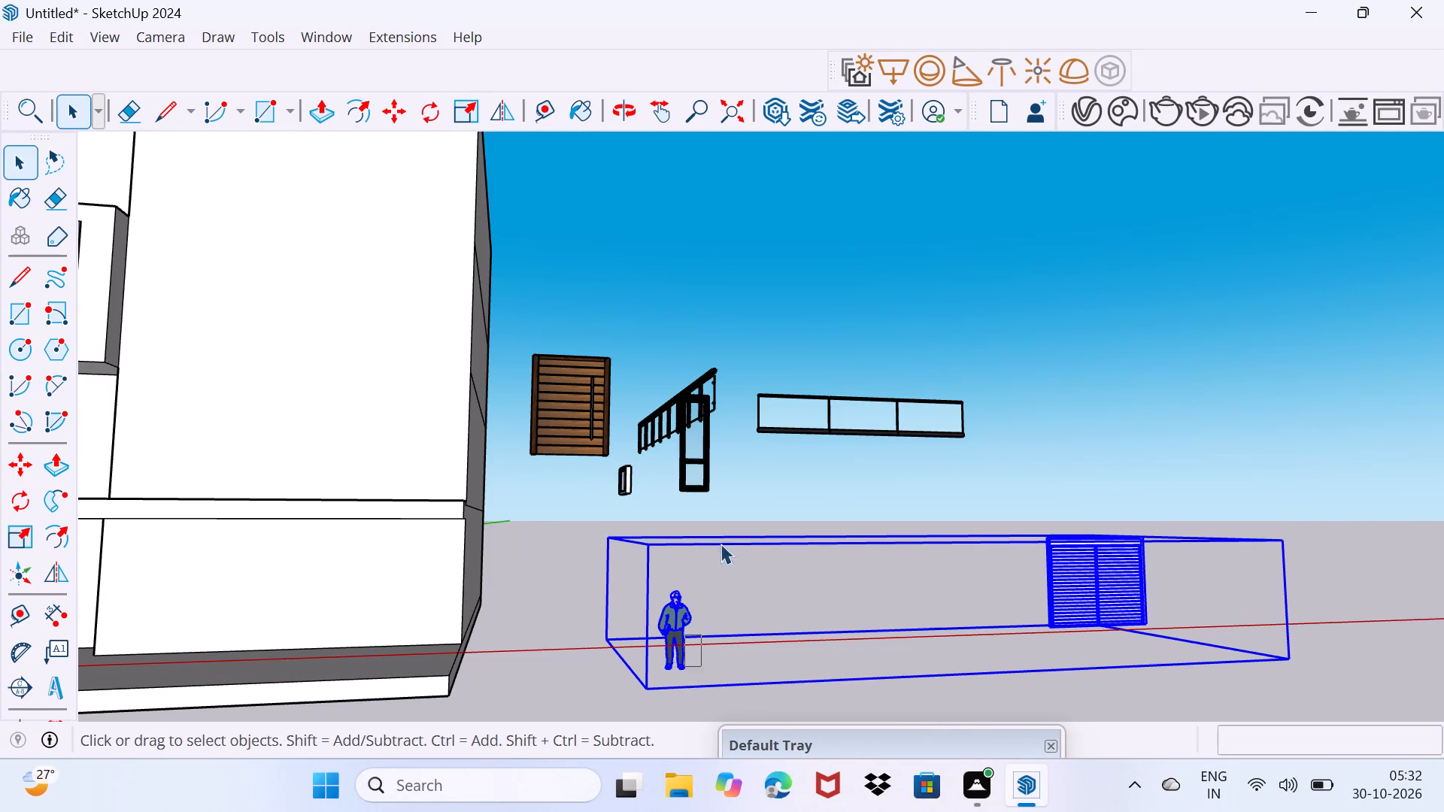
Open the shutter component, delete the standing man figure inside it, and exit component editing.
{"action": "left_click", "coordinate": [684, 602]}
{"action": "triple_click", "coordinate": [684, 603]}
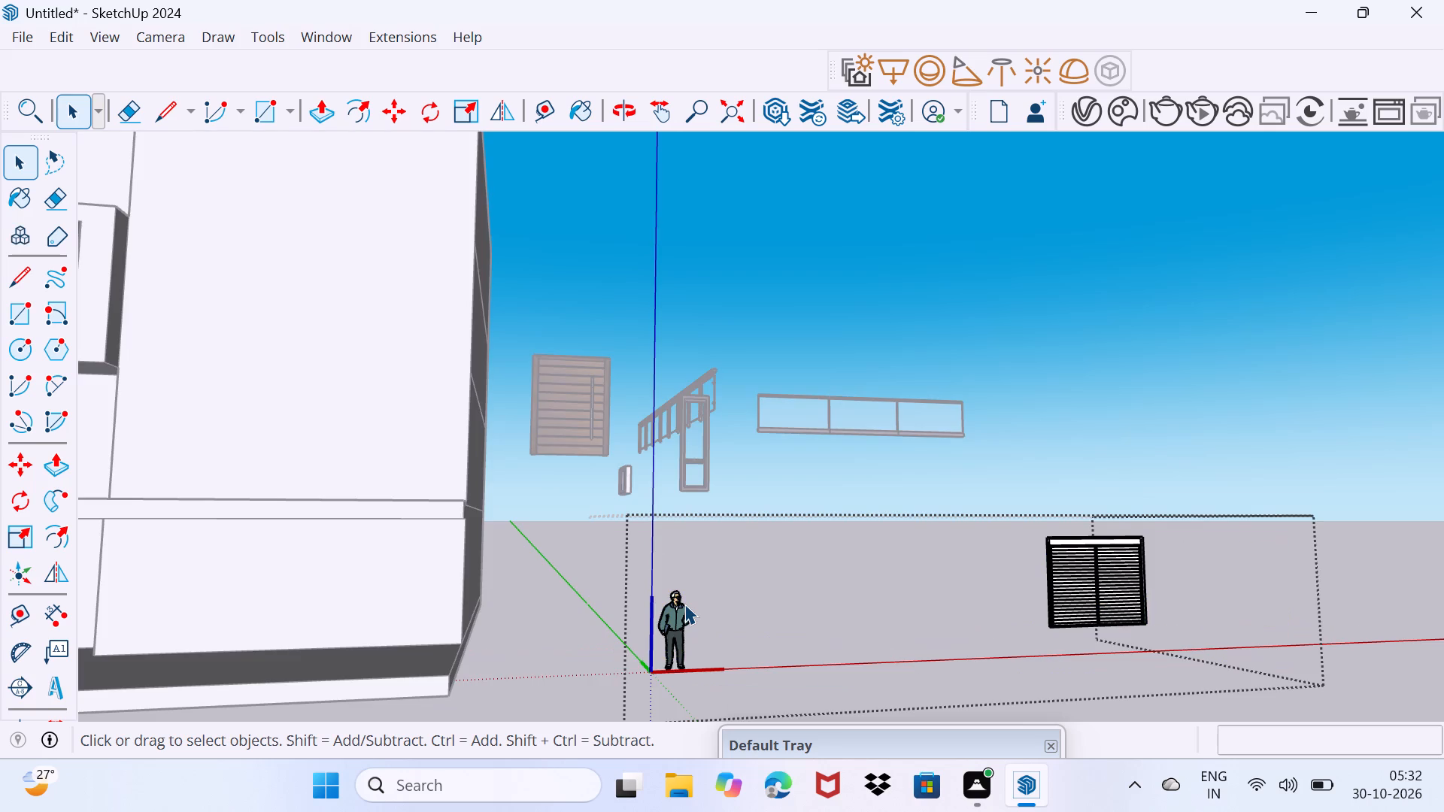
{"action": "key", "text": "Delete"}
{"action": "left_click", "coordinate": [778, 637]}
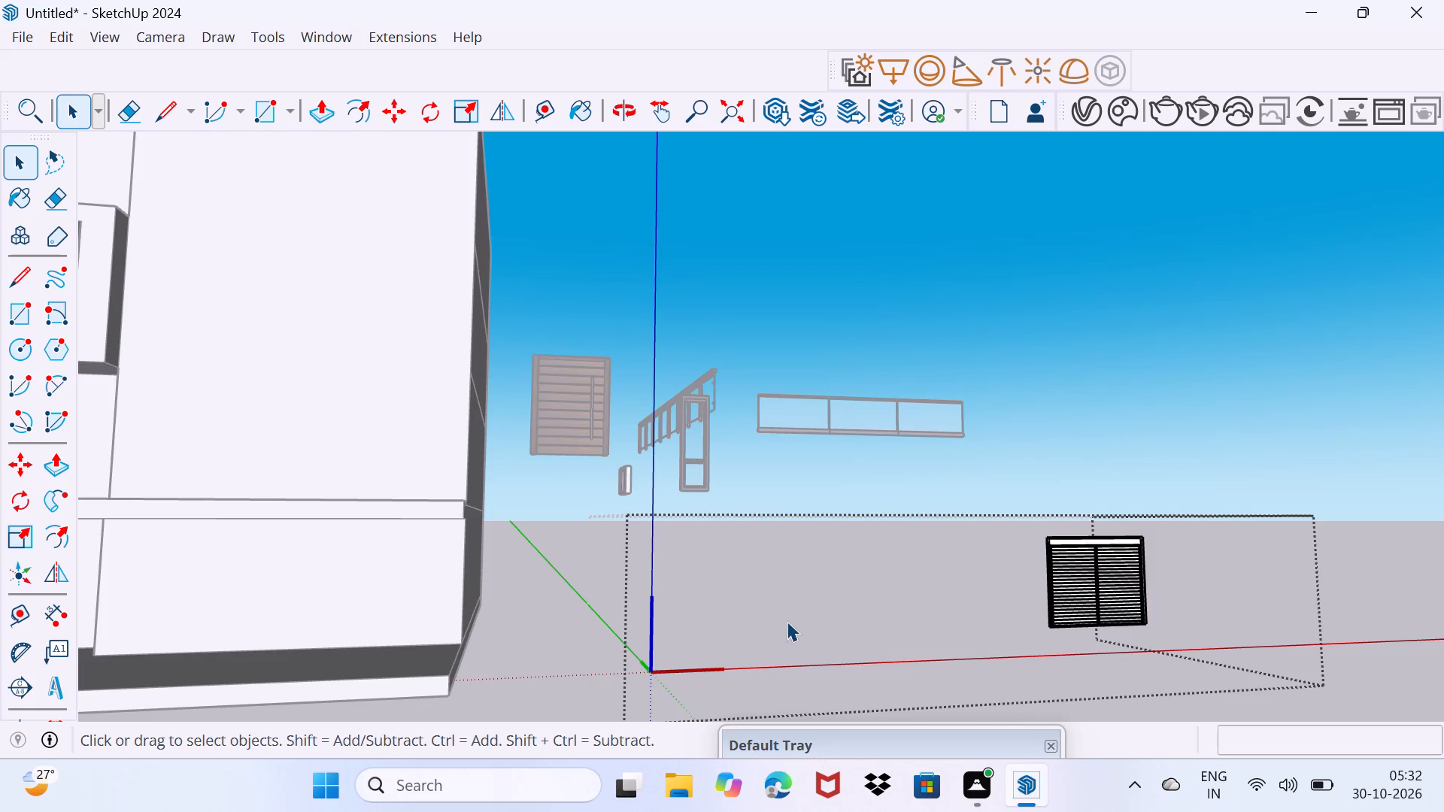
{"action": "double_click", "coordinate": [797, 624]}
{"action": "double_click", "coordinate": [1100, 453]}
Move the shutter by its bounding box's upper corner onto the upper corner of the ground-floor shop opening nearest the side wing.
{"action": "left_click", "coordinate": [1094, 627]}
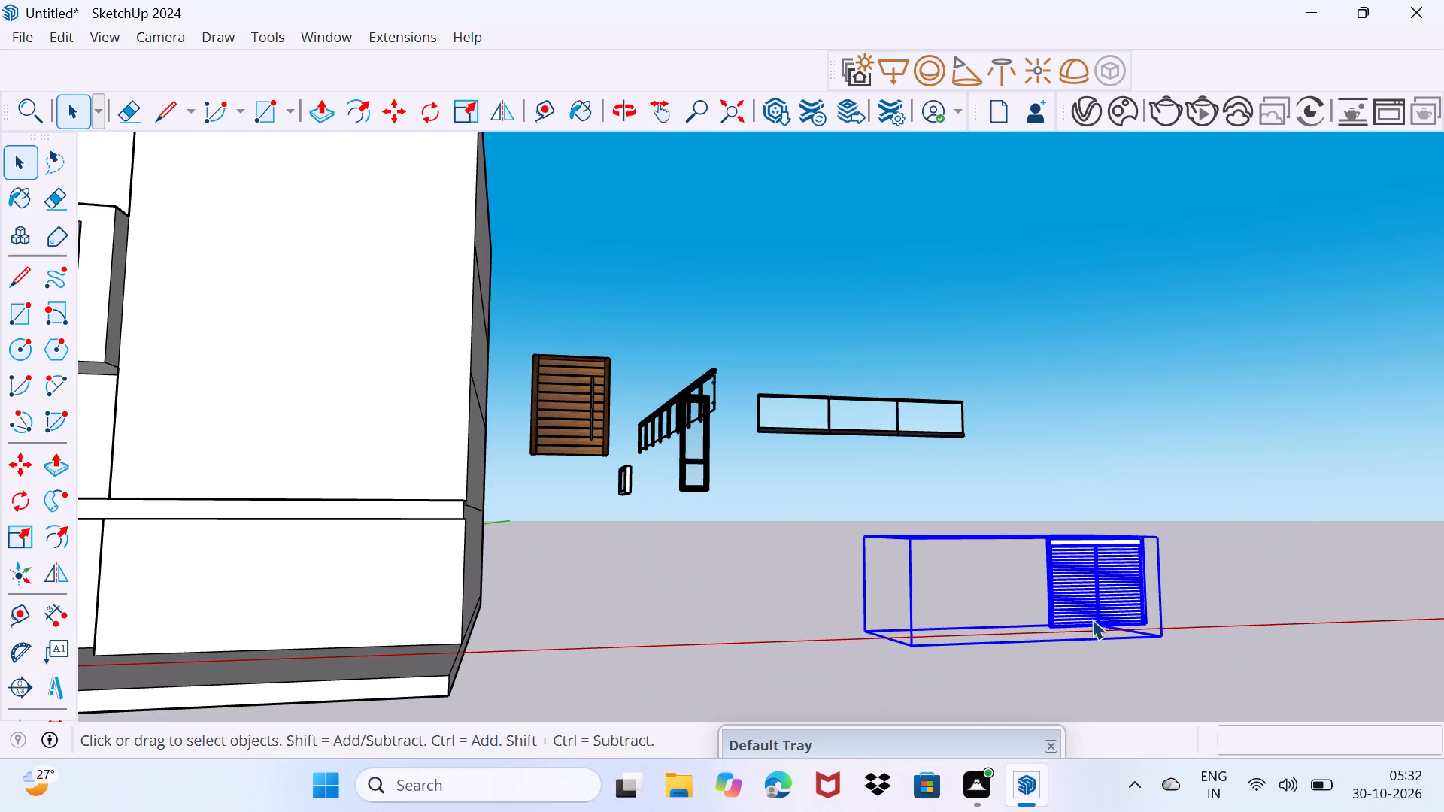
{"action": "scroll", "coordinate": [1081, 611], "scroll_direction": "up", "scroll_amount": 9}
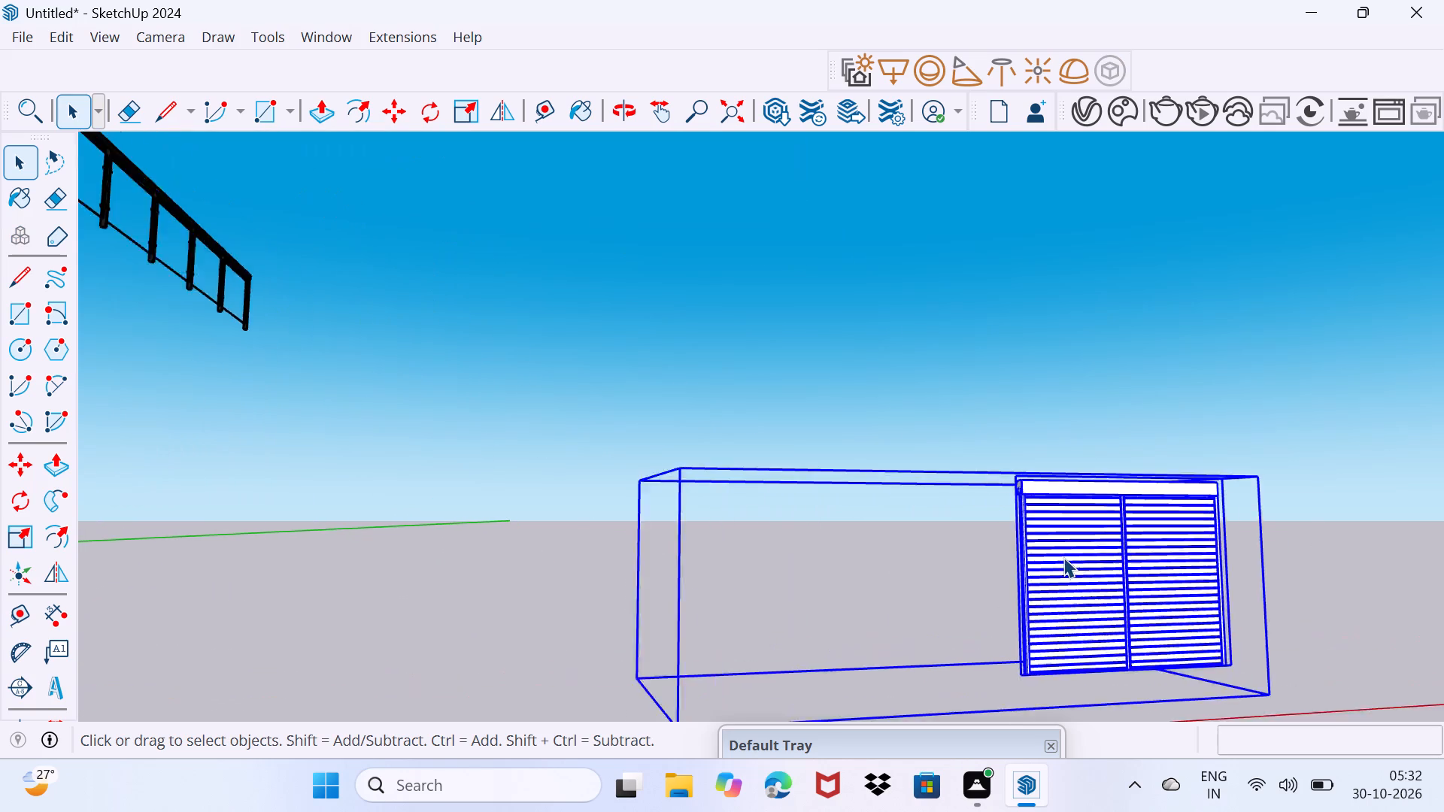
{"action": "scroll", "coordinate": [1063, 557], "scroll_direction": "up", "scroll_amount": 1}
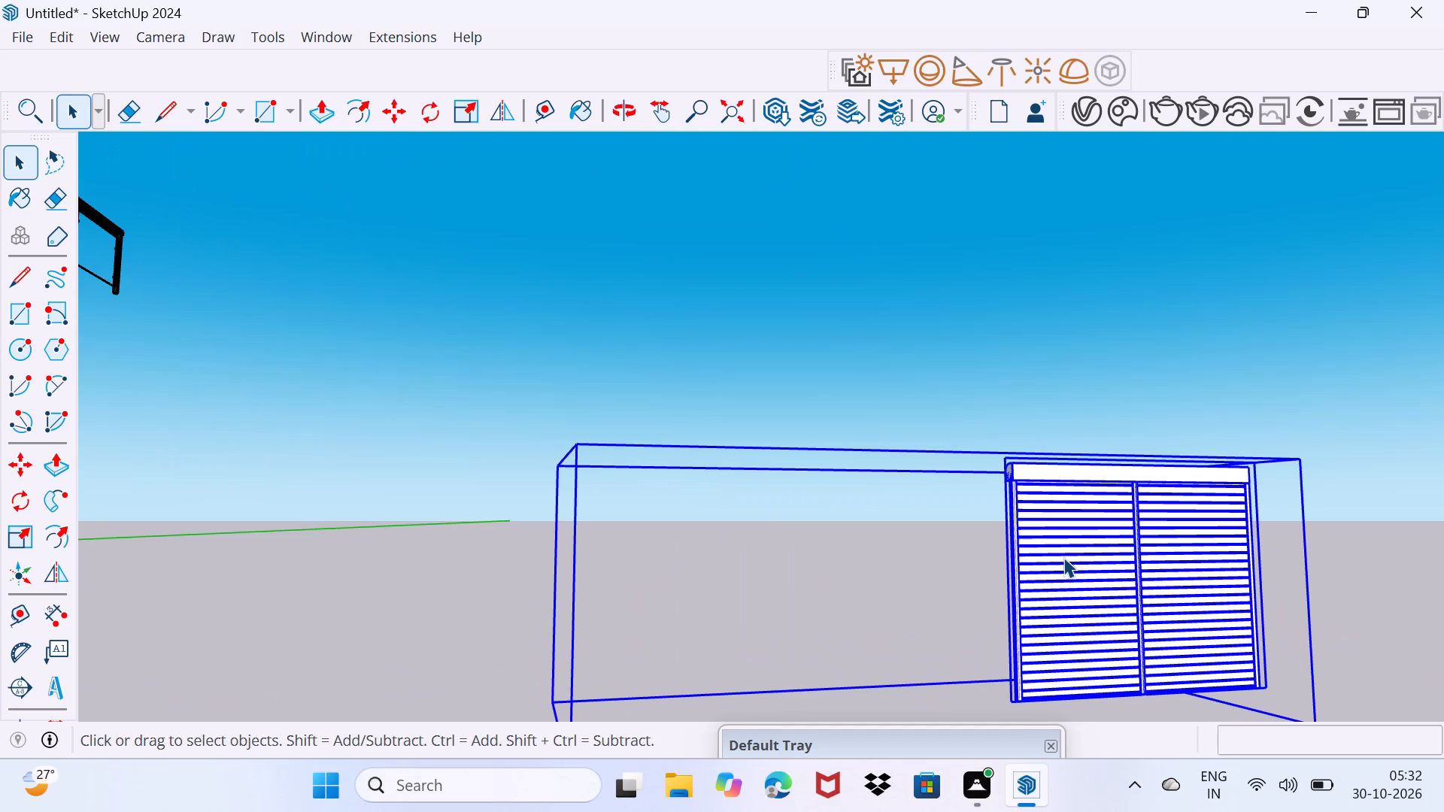
{"action": "key", "text": "m"}
{"action": "left_click_drag", "start_coordinate": [1289, 462], "coordinate": [1282, 464]}
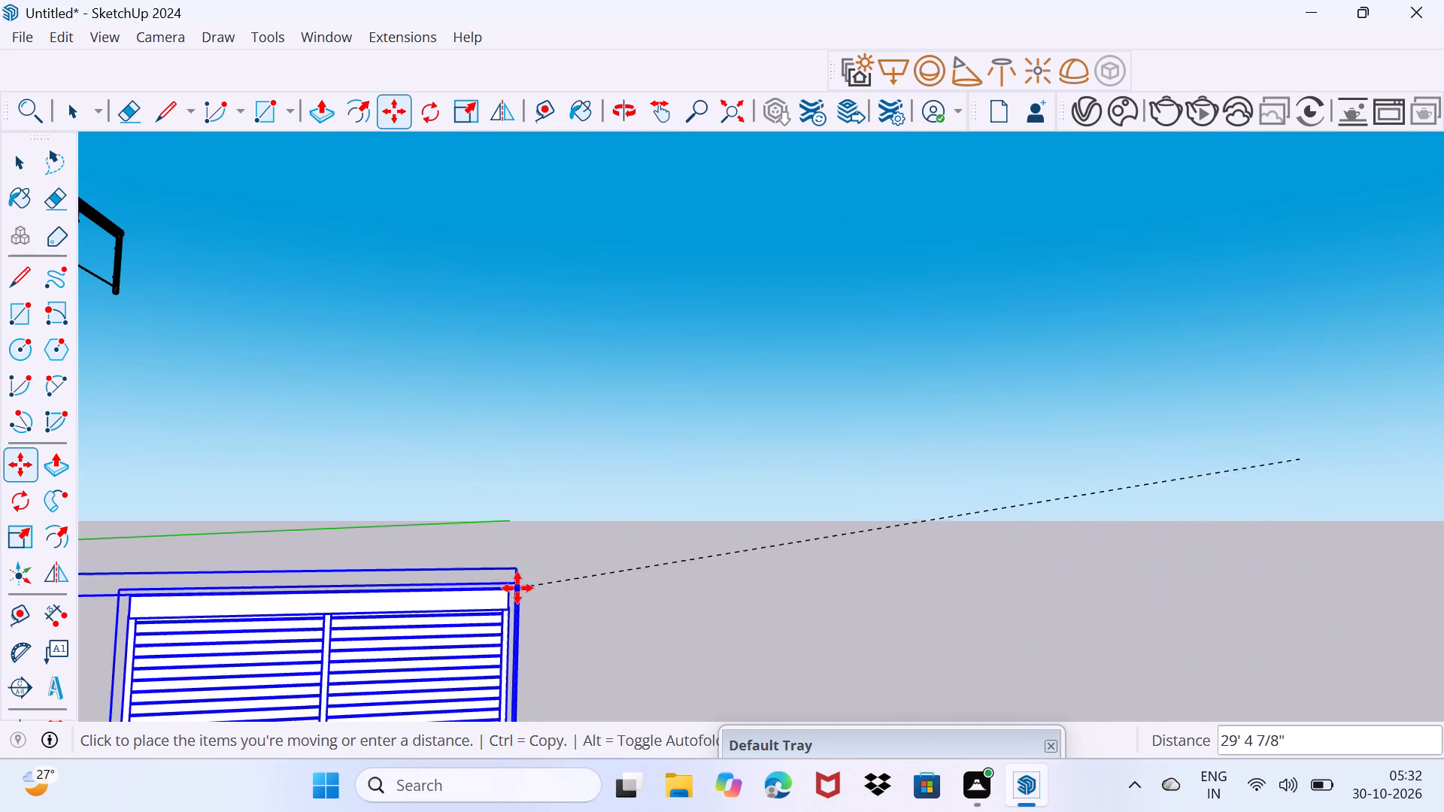
{"action": "scroll", "coordinate": [517, 588], "scroll_direction": "down", "scroll_amount": 20}
{"action": "scroll", "coordinate": [517, 588], "scroll_direction": "down", "scroll_amount": 3}
{"action": "middle_click_drag", "start_coordinate": [196, 574], "coordinate": [241, 578]}
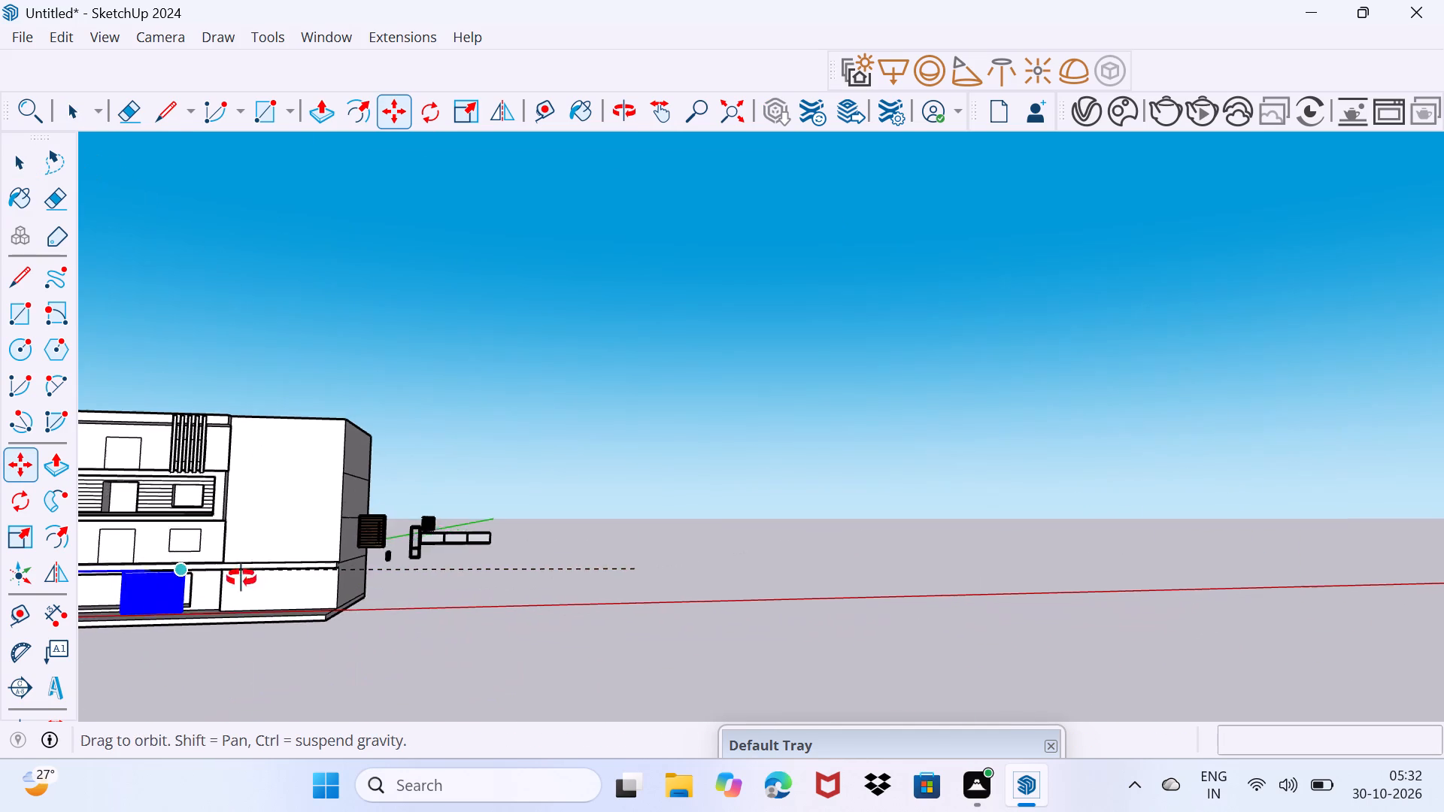
{"action": "middle_click_drag", "start_coordinate": [241, 578], "coordinate": [570, 666]}
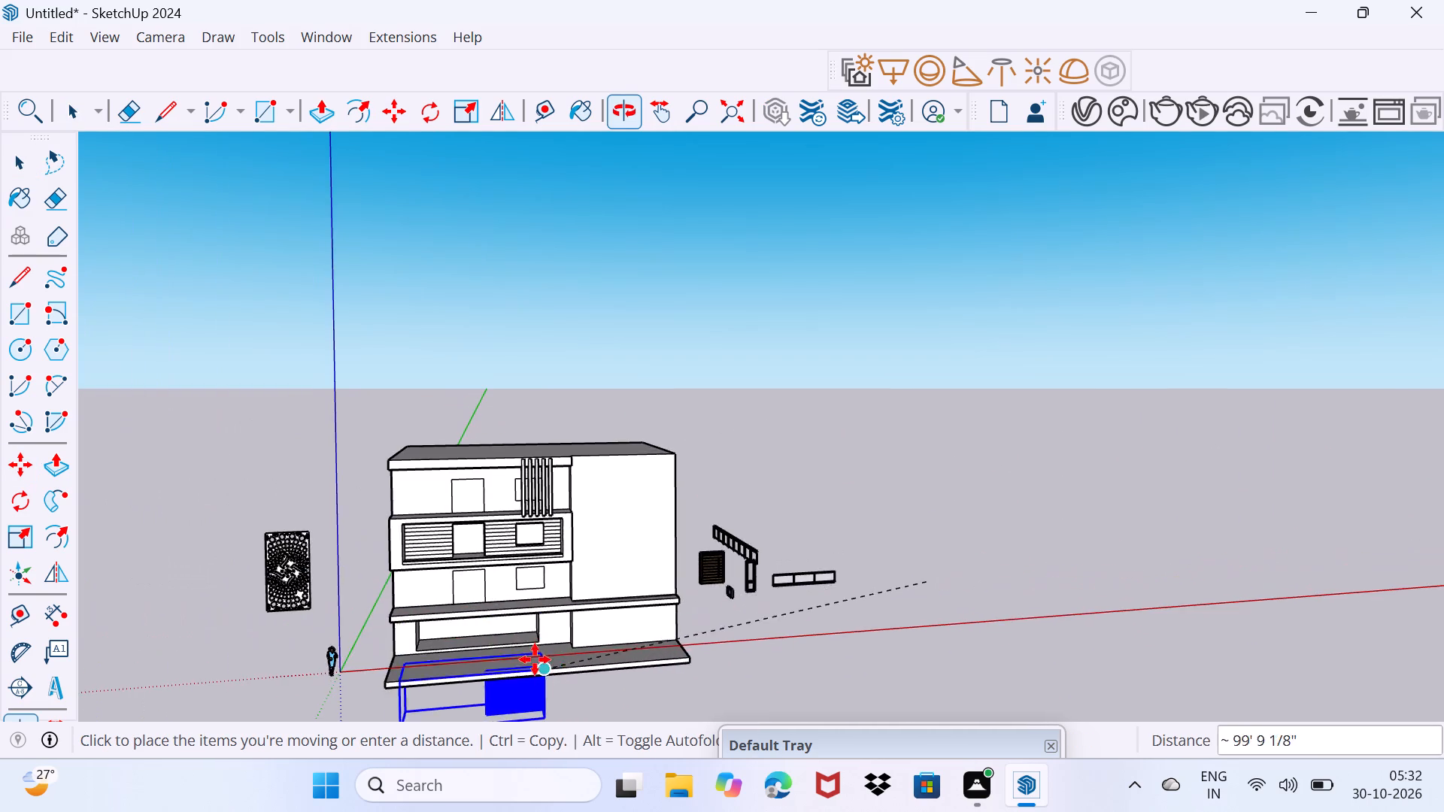
{"action": "scroll", "coordinate": [532, 644], "scroll_direction": "up", "scroll_amount": 14}
{"action": "scroll", "coordinate": [565, 553], "scroll_direction": "up", "scroll_amount": 4}
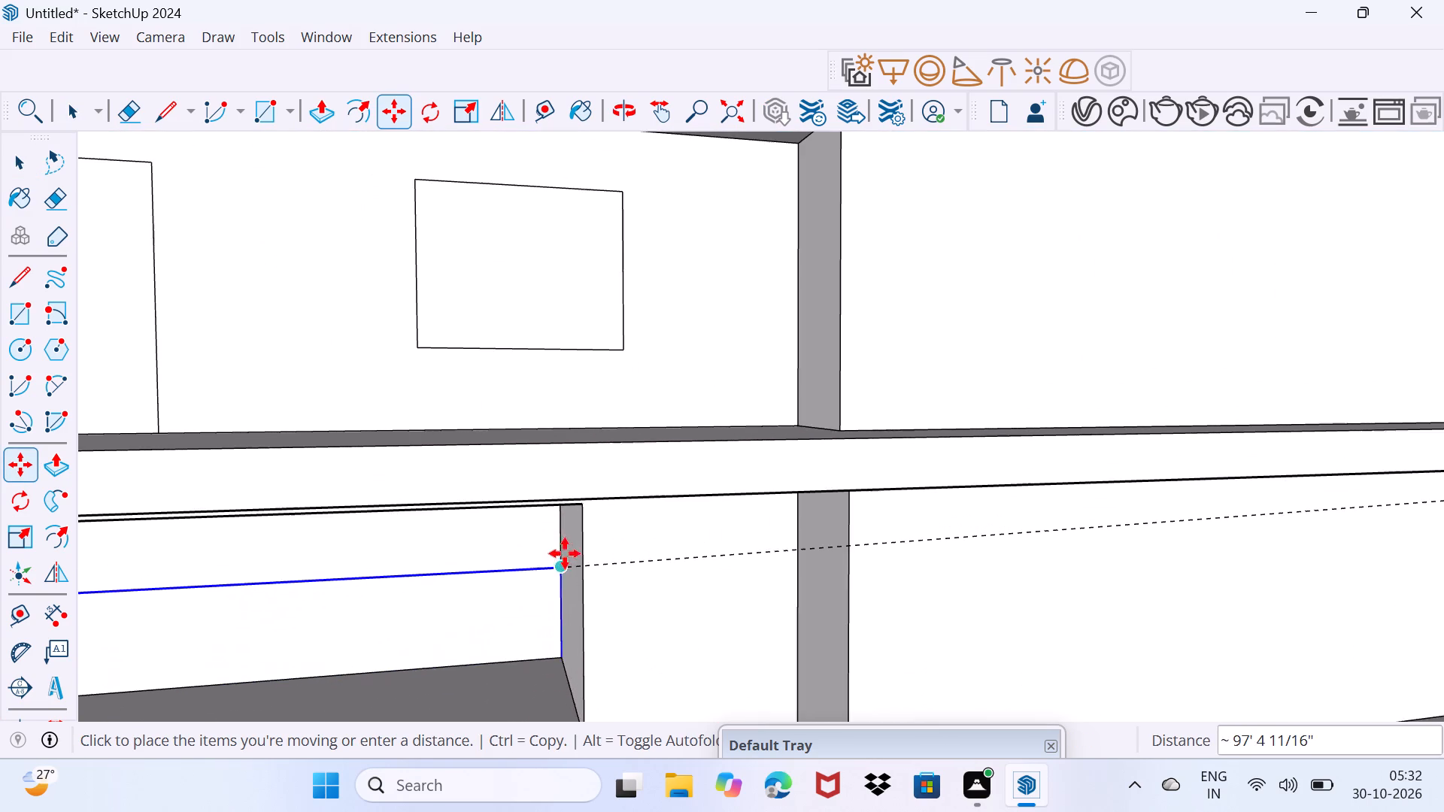
{"action": "middle_click_drag", "start_coordinate": [567, 559], "coordinate": [607, 493]}
{"action": "left_click", "coordinate": [582, 504]}
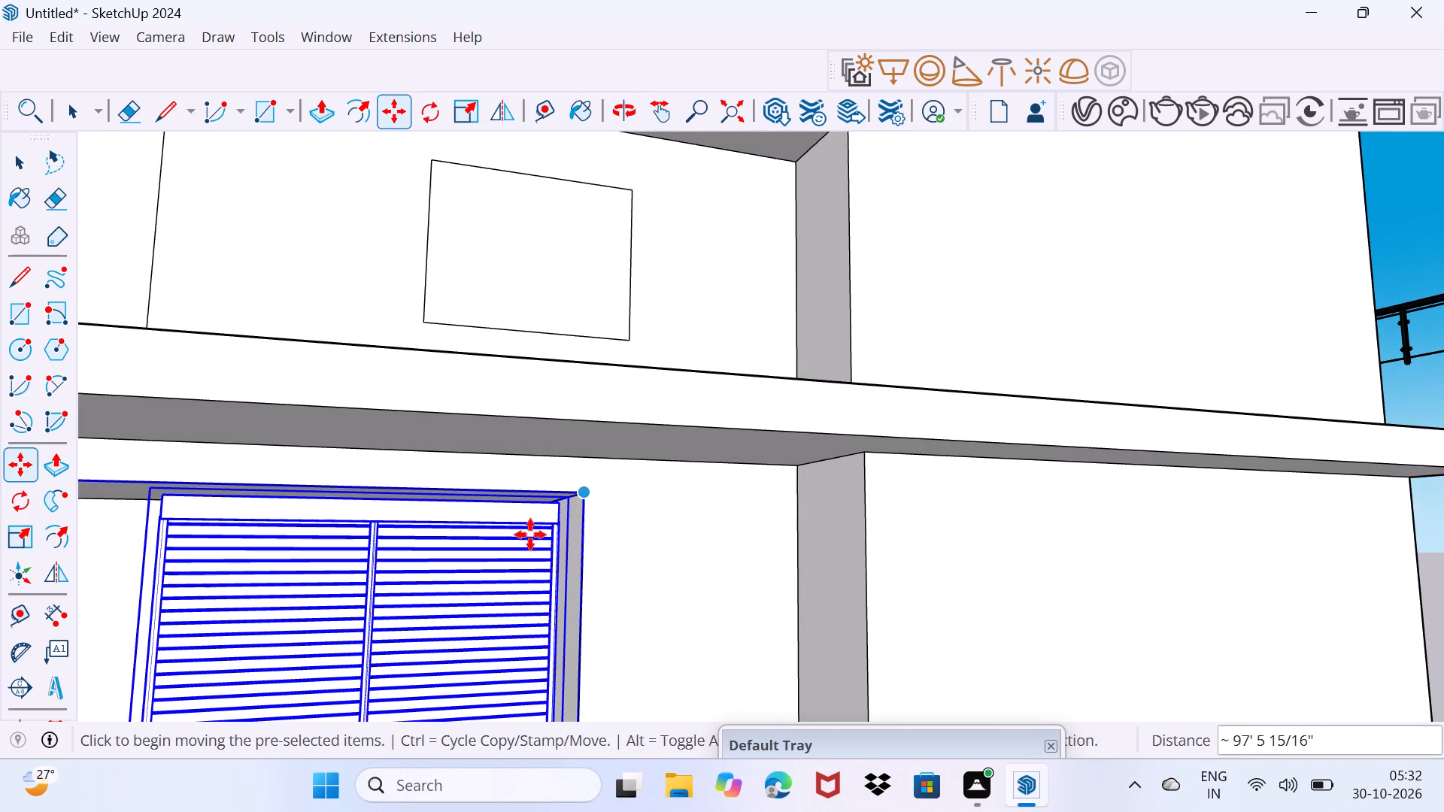
Shift the shutter about 2' 4" so its header's upper corner meets the upper corner of the shop opening.
{"action": "scroll", "coordinate": [553, 507], "scroll_direction": "up", "scroll_amount": 4}
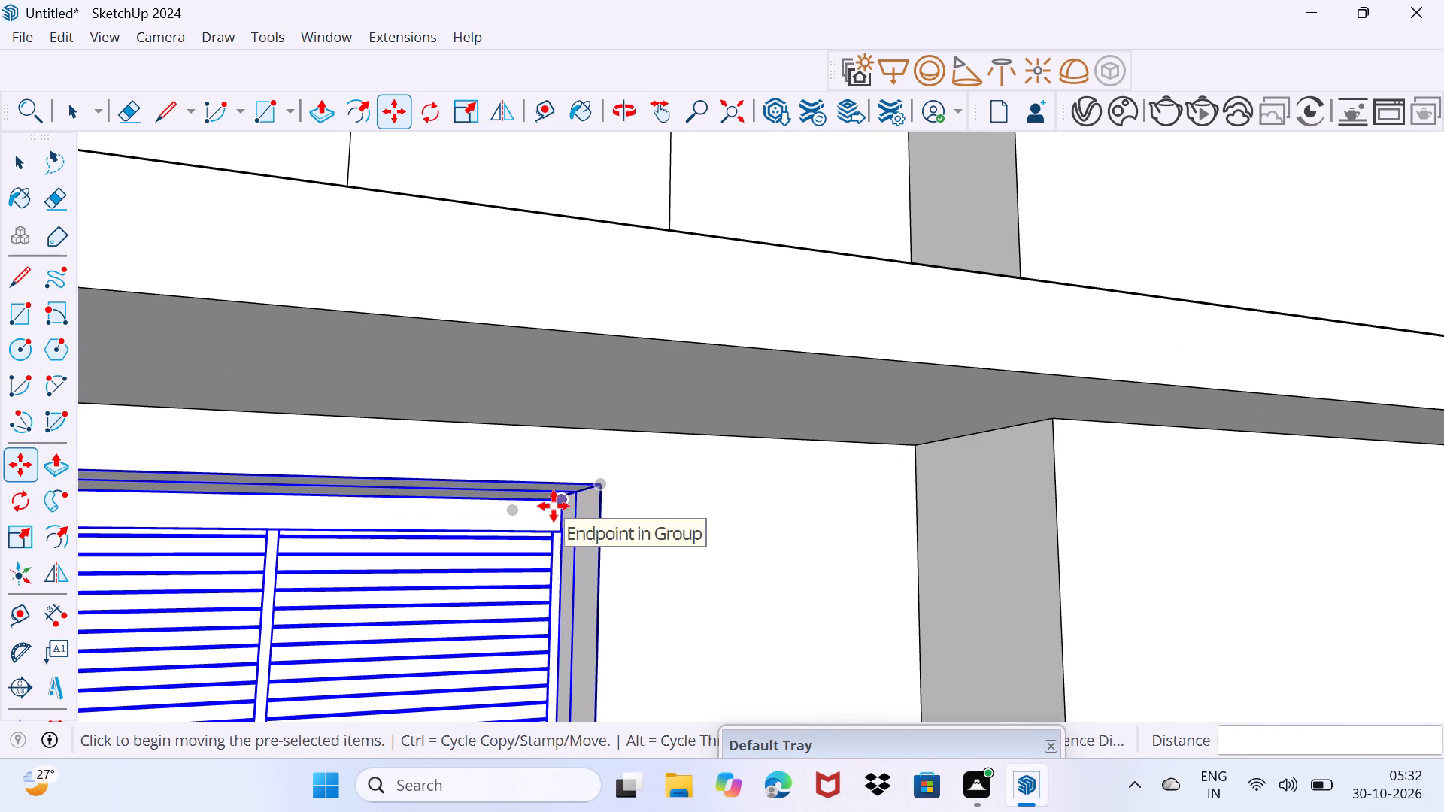
{"action": "left_click", "coordinate": [554, 506]}
{"action": "left_click", "coordinate": [595, 491]}
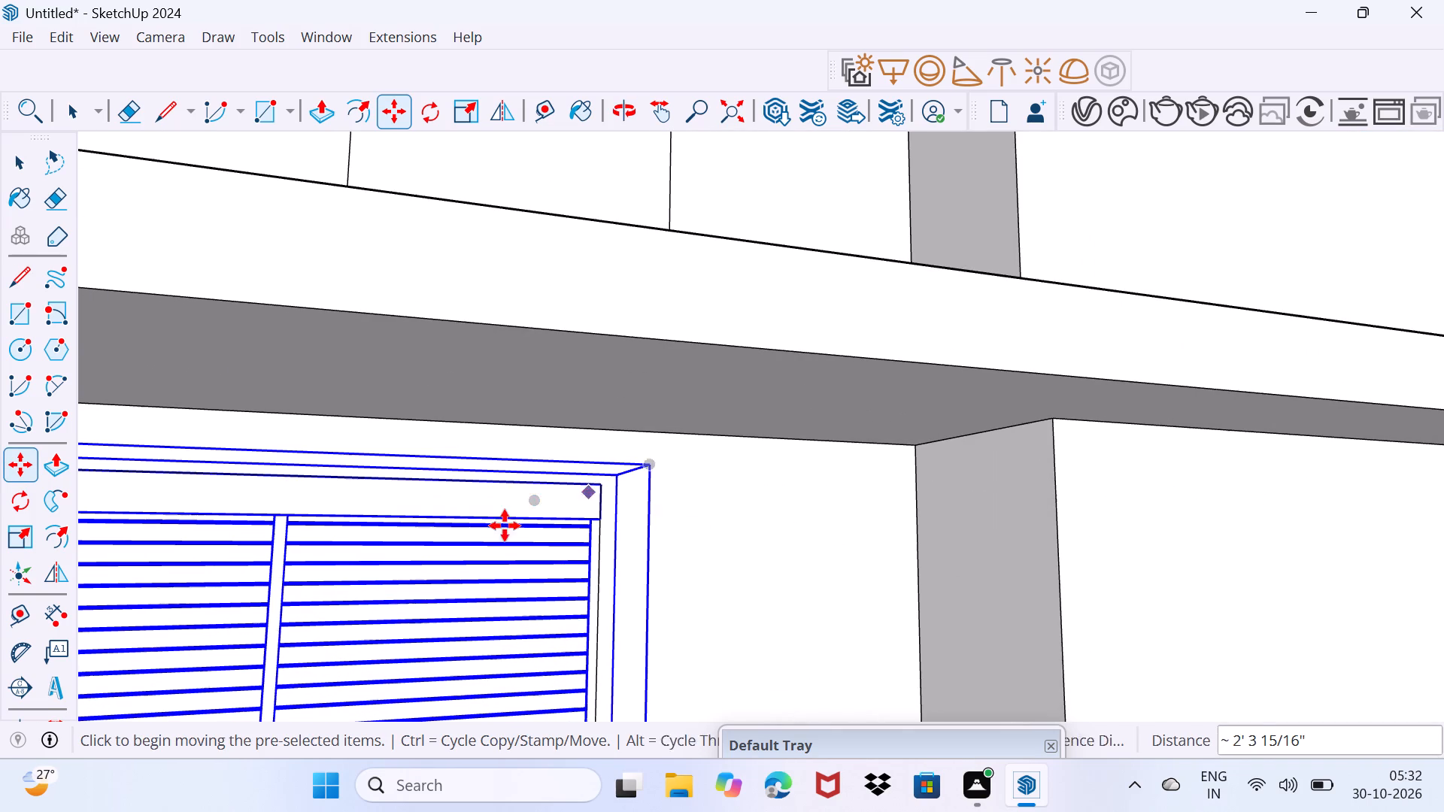
Scale the shutter along the red axis by about 2.32 to widen it across the ground-floor shop opening.
{"action": "scroll", "coordinate": [503, 526], "scroll_direction": "down", "scroll_amount": 8}
{"action": "middle_click_drag", "start_coordinate": [469, 545], "coordinate": [825, 498], "text": "shift"}
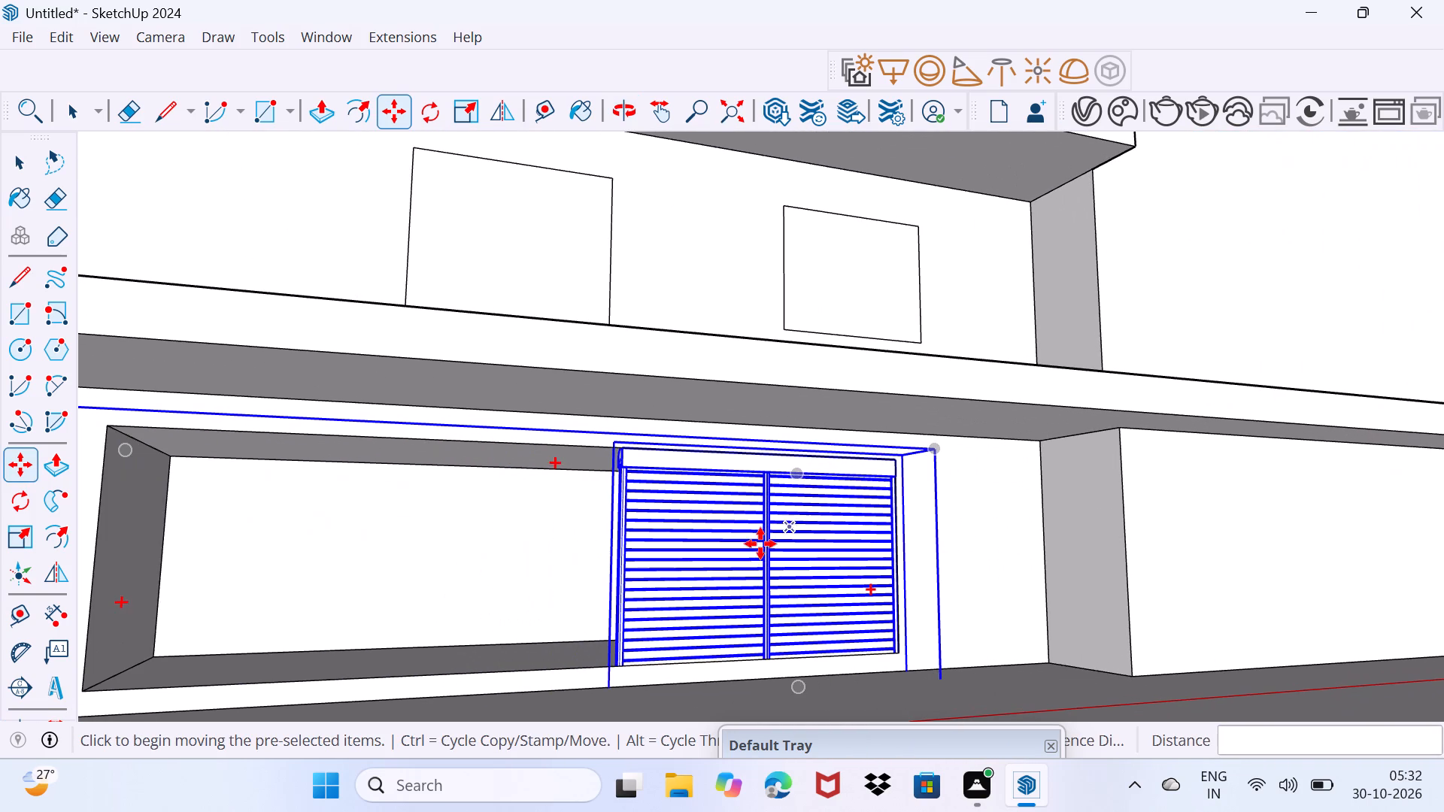
{"action": "key", "text": "s"}
{"action": "scroll", "coordinate": [546, 589], "scroll_direction": "up", "scroll_amount": 2}
{"action": "scroll", "coordinate": [546, 589], "scroll_direction": "down", "scroll_amount": 4}
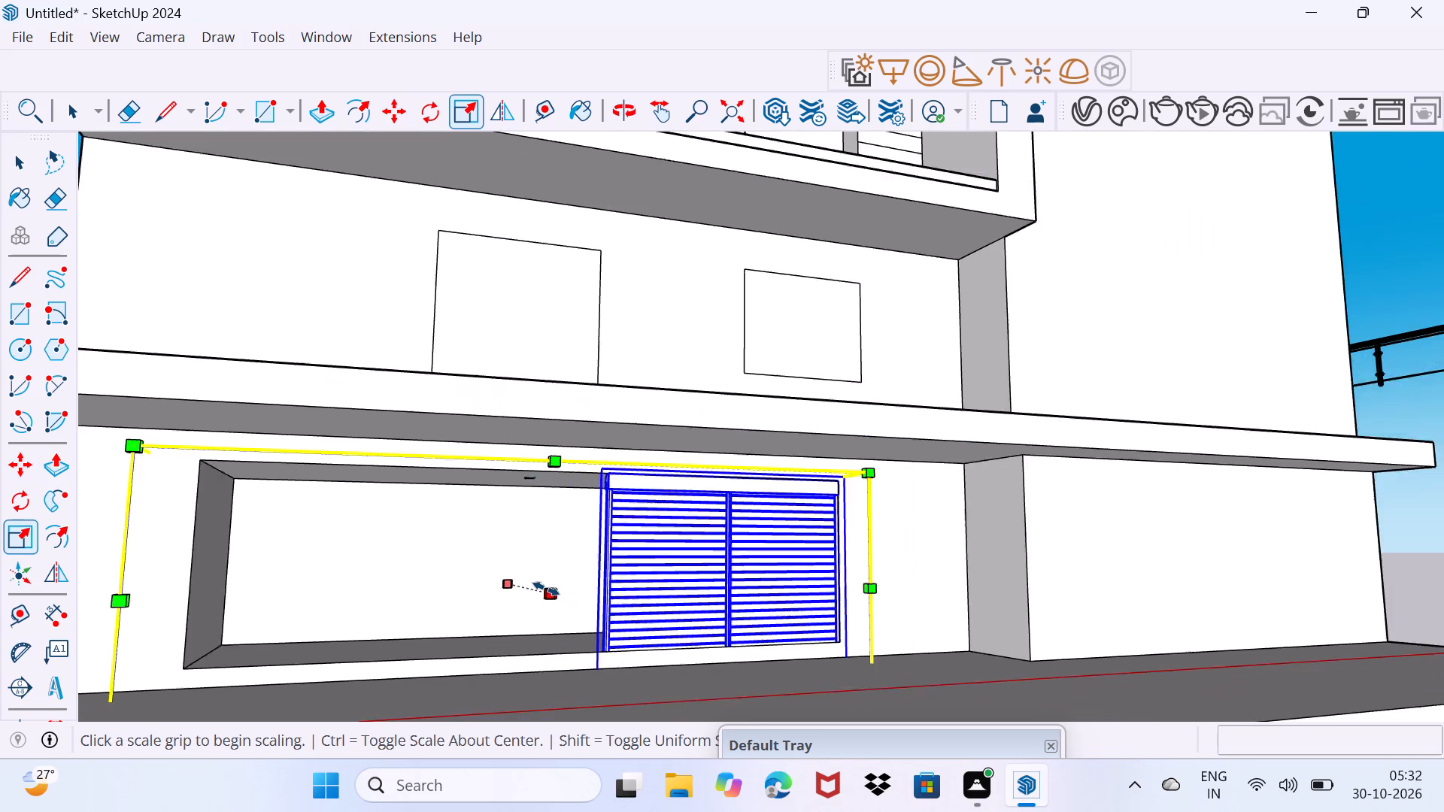
{"action": "scroll", "coordinate": [546, 589], "scroll_direction": "down", "scroll_amount": 3}
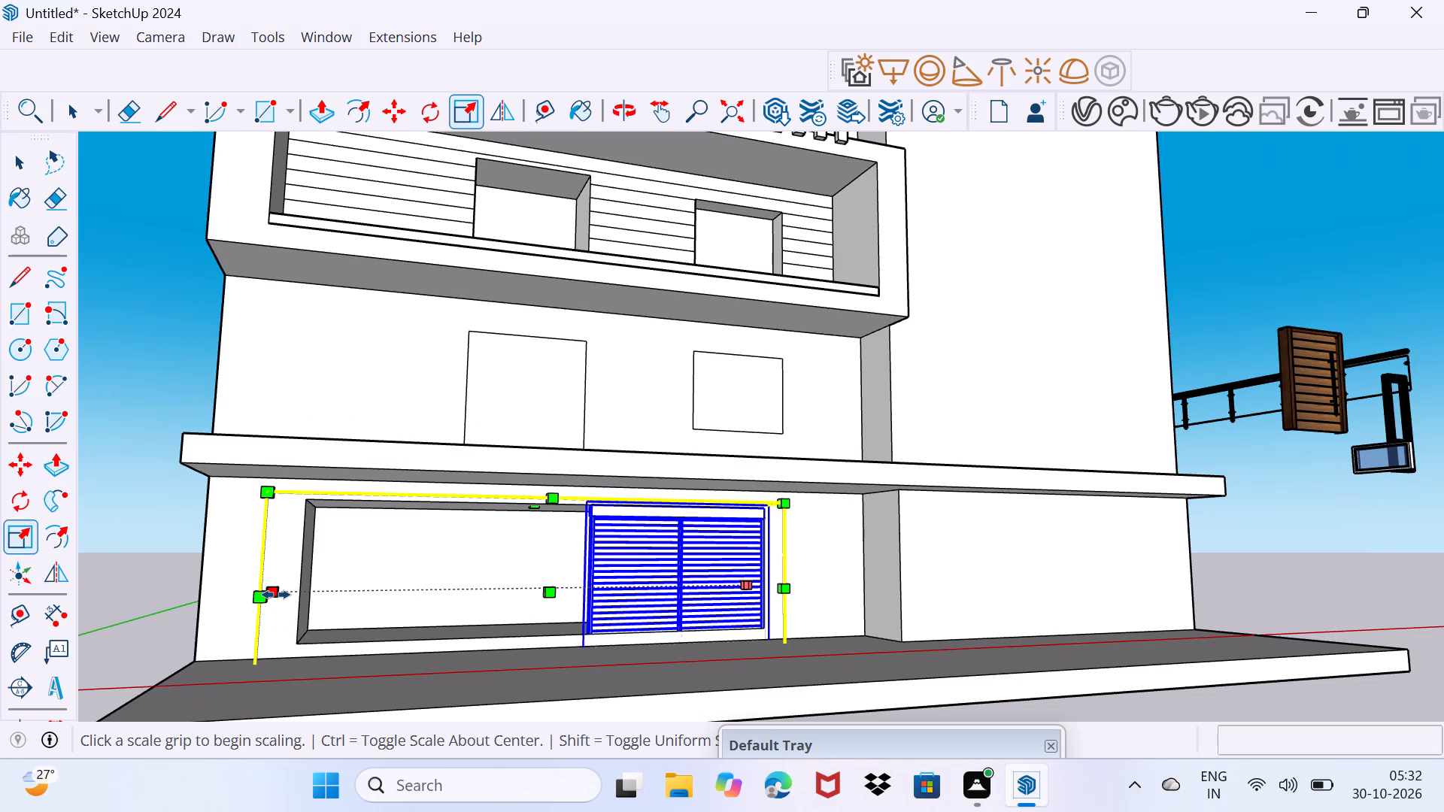
{"action": "left_click", "coordinate": [276, 595]}
{"action": "scroll", "coordinate": [229, 594], "scroll_direction": "down", "scroll_amount": 4}
{"action": "middle_click_drag", "start_coordinate": [229, 594], "coordinate": [325, 583]}
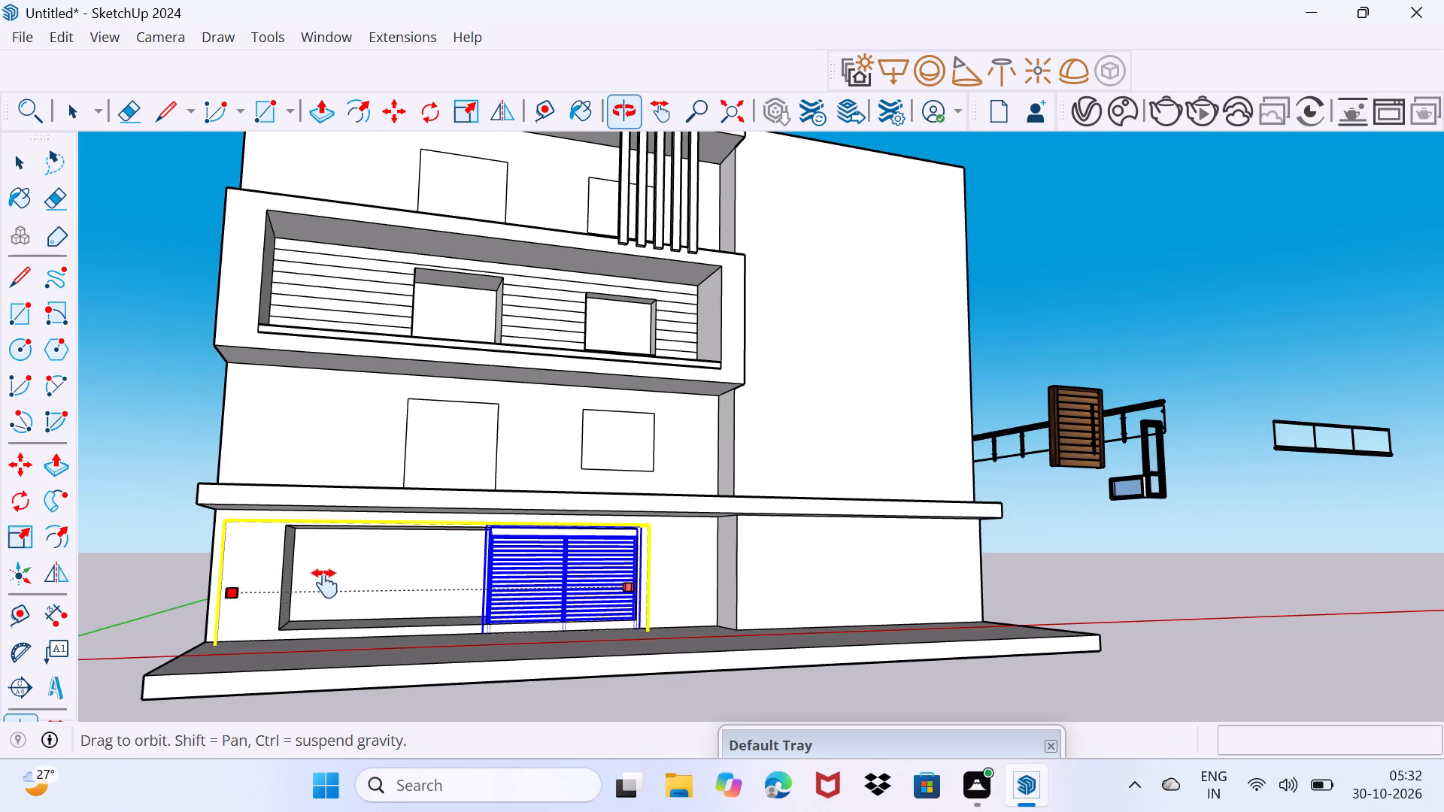
{"action": "middle_click_drag", "start_coordinate": [325, 583], "coordinate": [613, 592]}
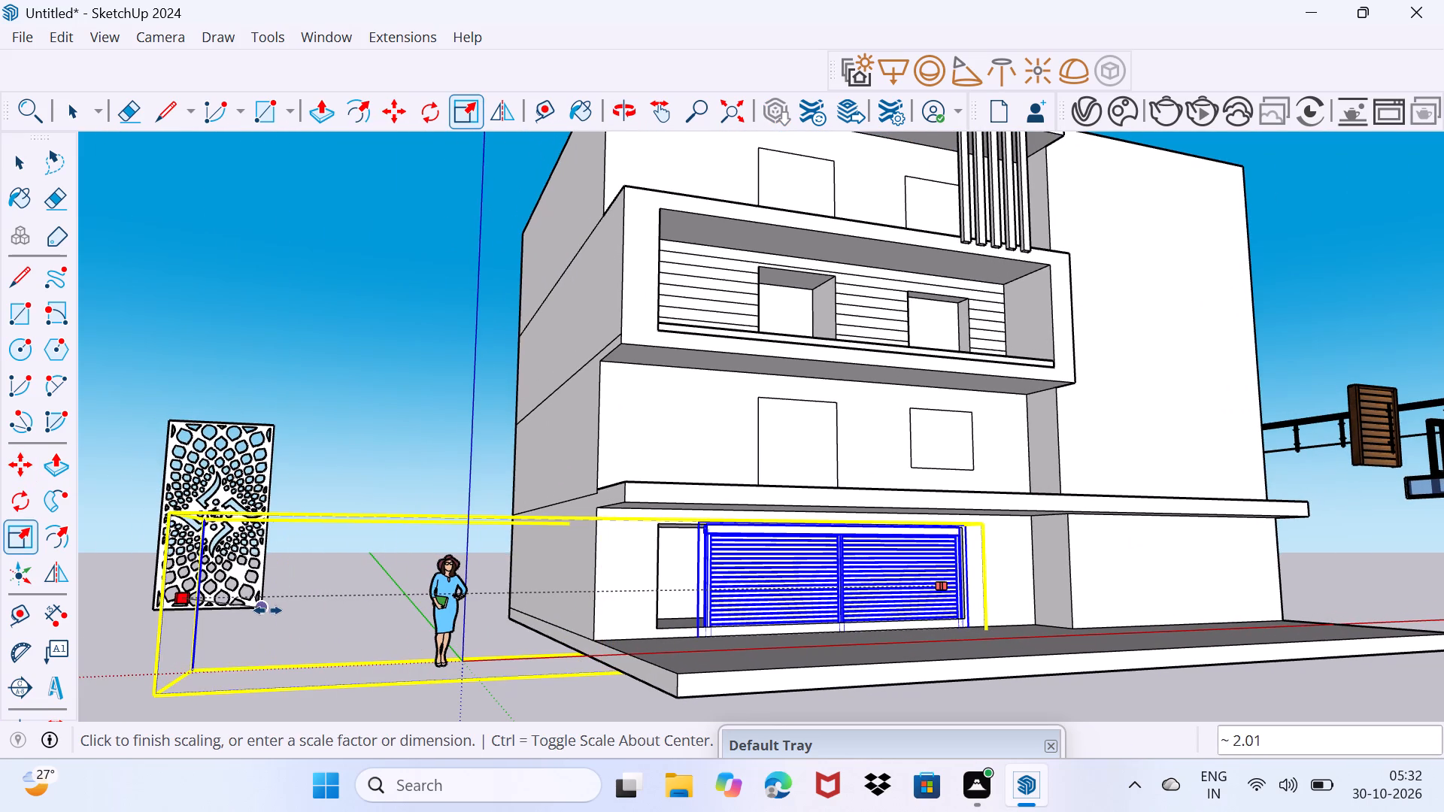
{"action": "middle_click_drag", "start_coordinate": [192, 612], "coordinate": [269, 605]}
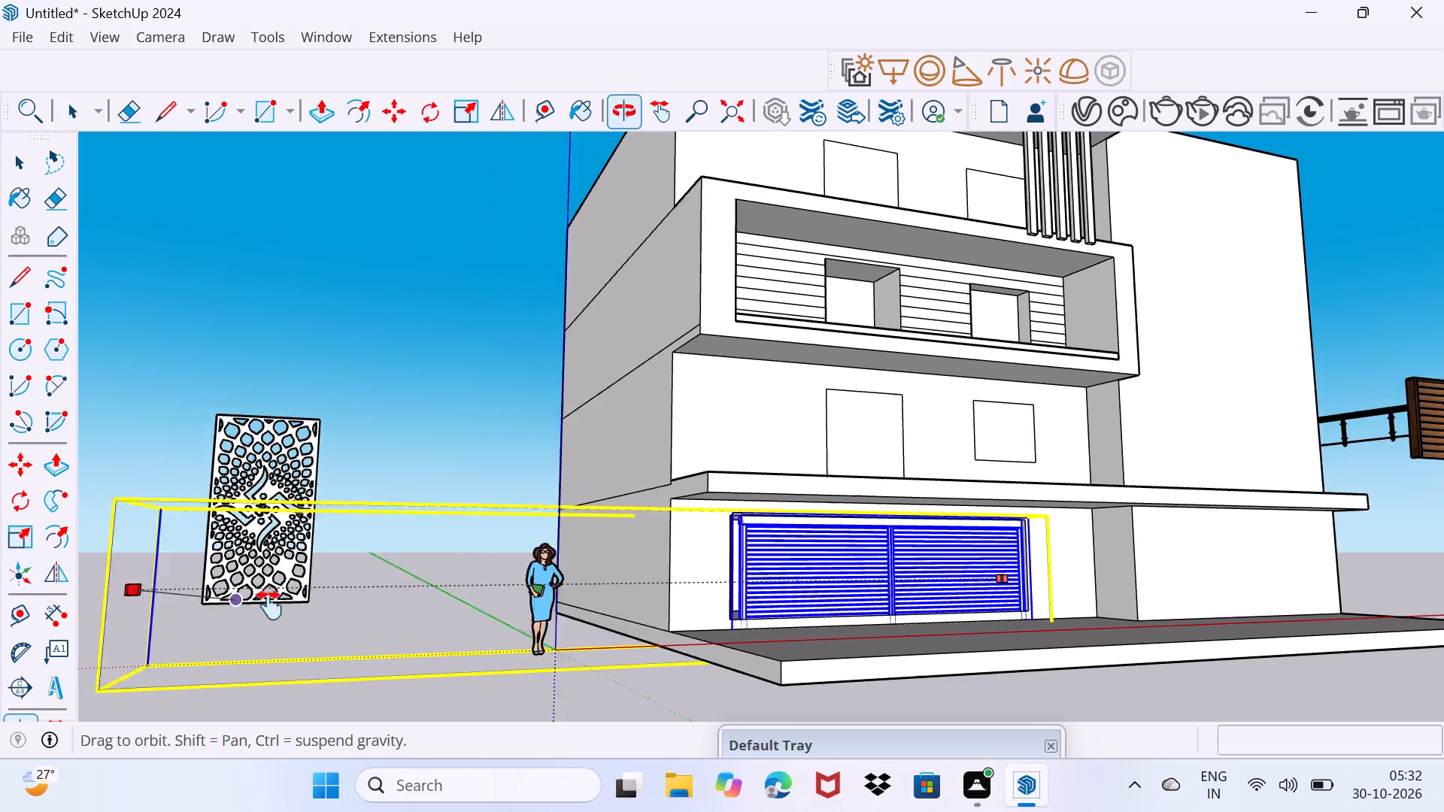
{"action": "middle_click_drag", "start_coordinate": [269, 605], "coordinate": [416, 623]}
{"action": "left_click", "coordinate": [396, 623]}
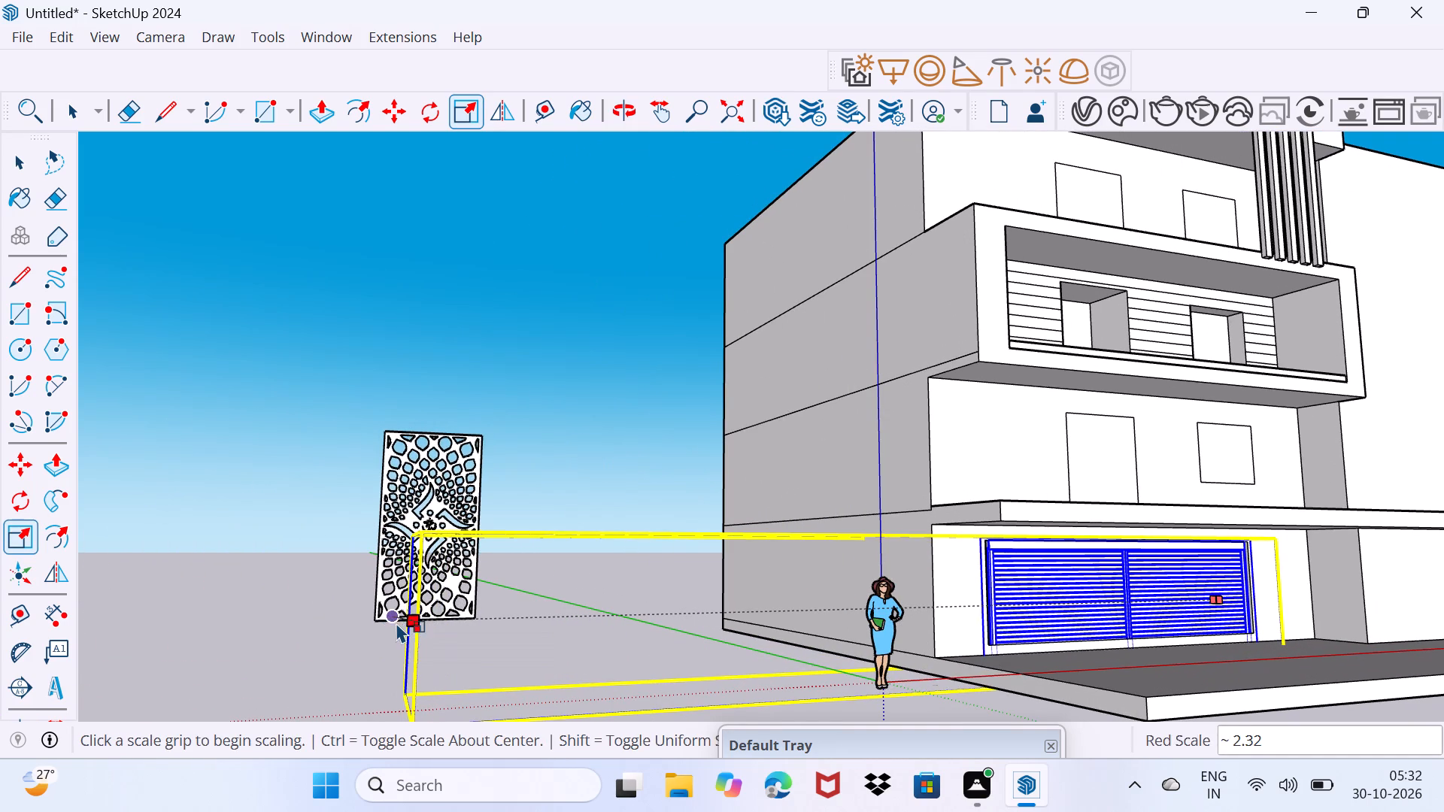
{"action": "key", "text": "space"}
{"action": "left_click_drag", "start_coordinate": [367, 651], "coordinate": [376, 628]}
Scale the shutter along the red axis by 1.02 to close the remaining gap at the opening's far end.
{"action": "middle_click_drag", "start_coordinate": [1276, 634], "coordinate": [1152, 692]}
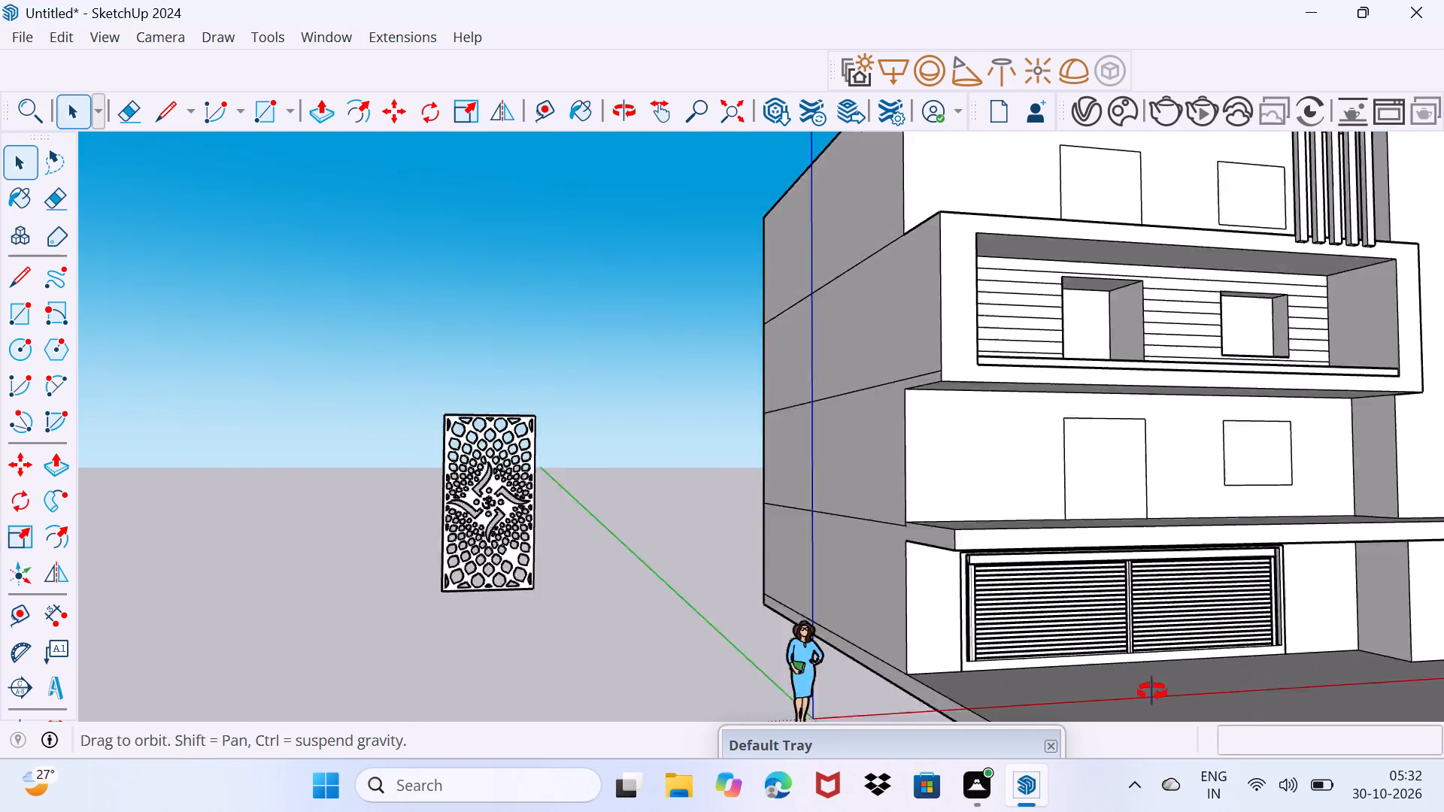
{"action": "middle_click_drag", "start_coordinate": [1152, 692], "coordinate": [1109, 701]}
{"action": "scroll", "coordinate": [1214, 665], "scroll_direction": "up", "scroll_amount": 2}
{"action": "middle_click_drag", "start_coordinate": [1275, 639], "coordinate": [1203, 592]}
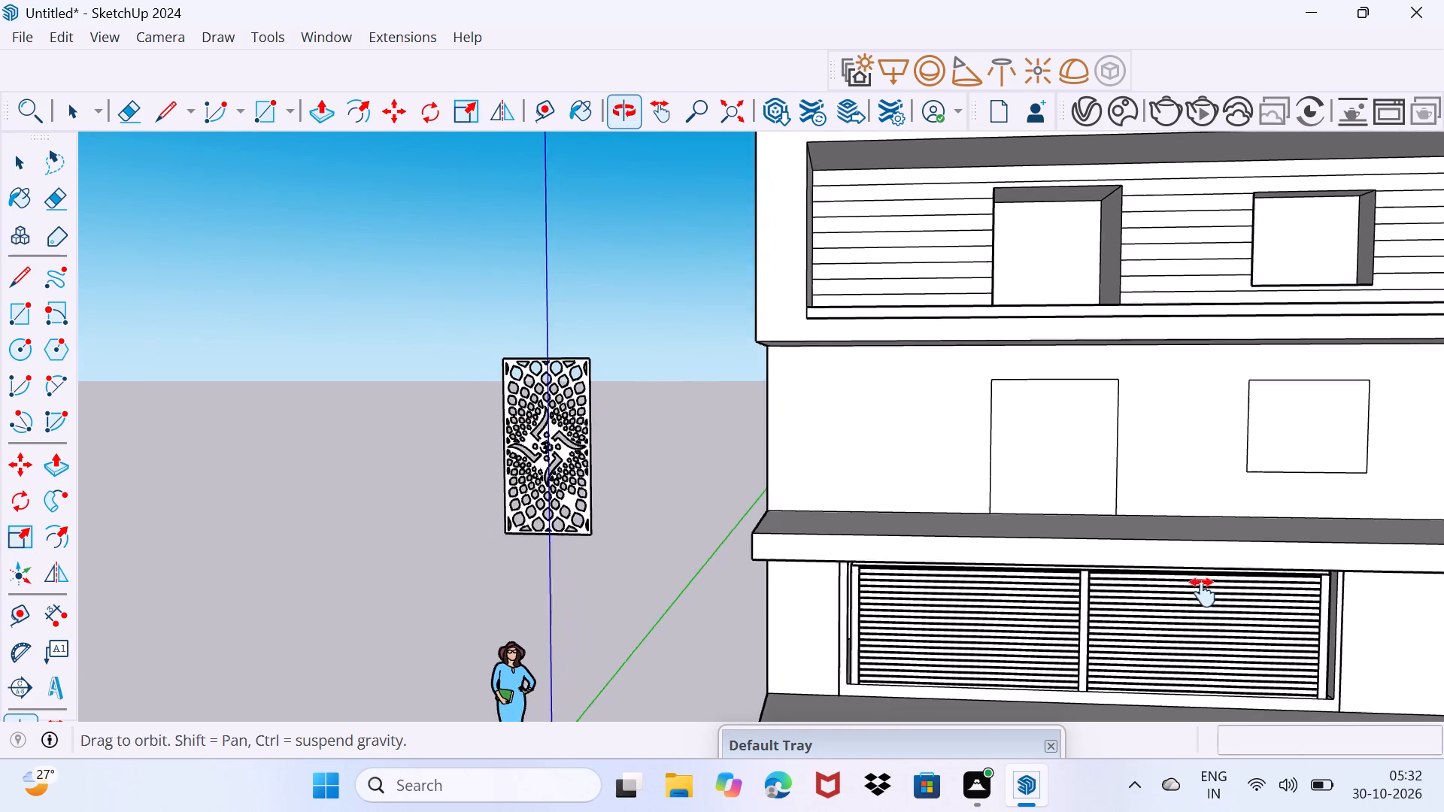
{"action": "middle_click_drag", "start_coordinate": [1203, 592], "coordinate": [1023, 496]}
{"action": "scroll", "coordinate": [1083, 517], "scroll_direction": "up", "scroll_amount": 3}
{"action": "middle_click_drag", "start_coordinate": [1071, 515], "coordinate": [1245, 517]}
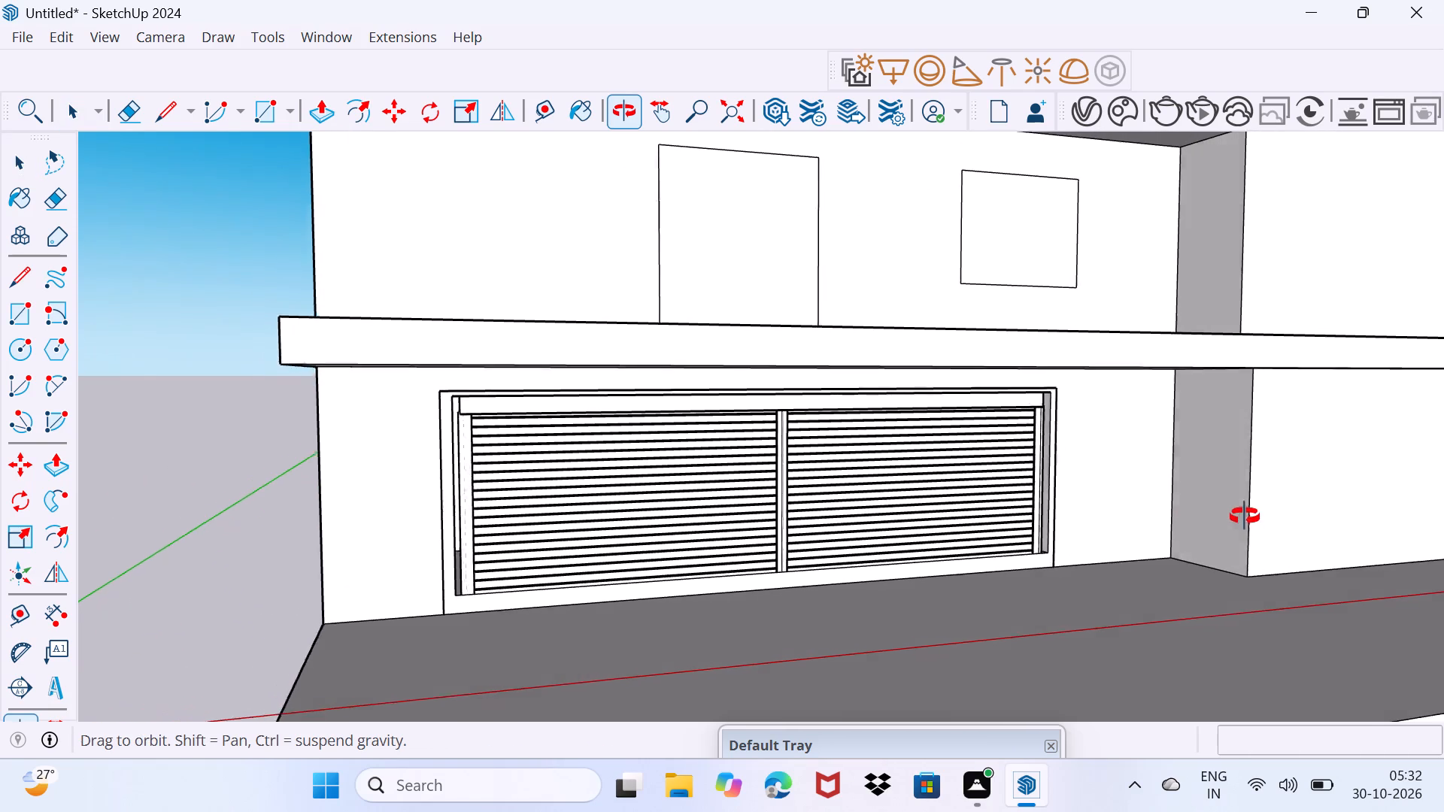
{"action": "middle_click_drag", "start_coordinate": [1245, 517], "coordinate": [1233, 517]}
{"action": "scroll", "coordinate": [1130, 468], "scroll_direction": "up", "scroll_amount": 3}
{"action": "scroll", "coordinate": [990, 408], "scroll_direction": "up", "scroll_amount": 4}
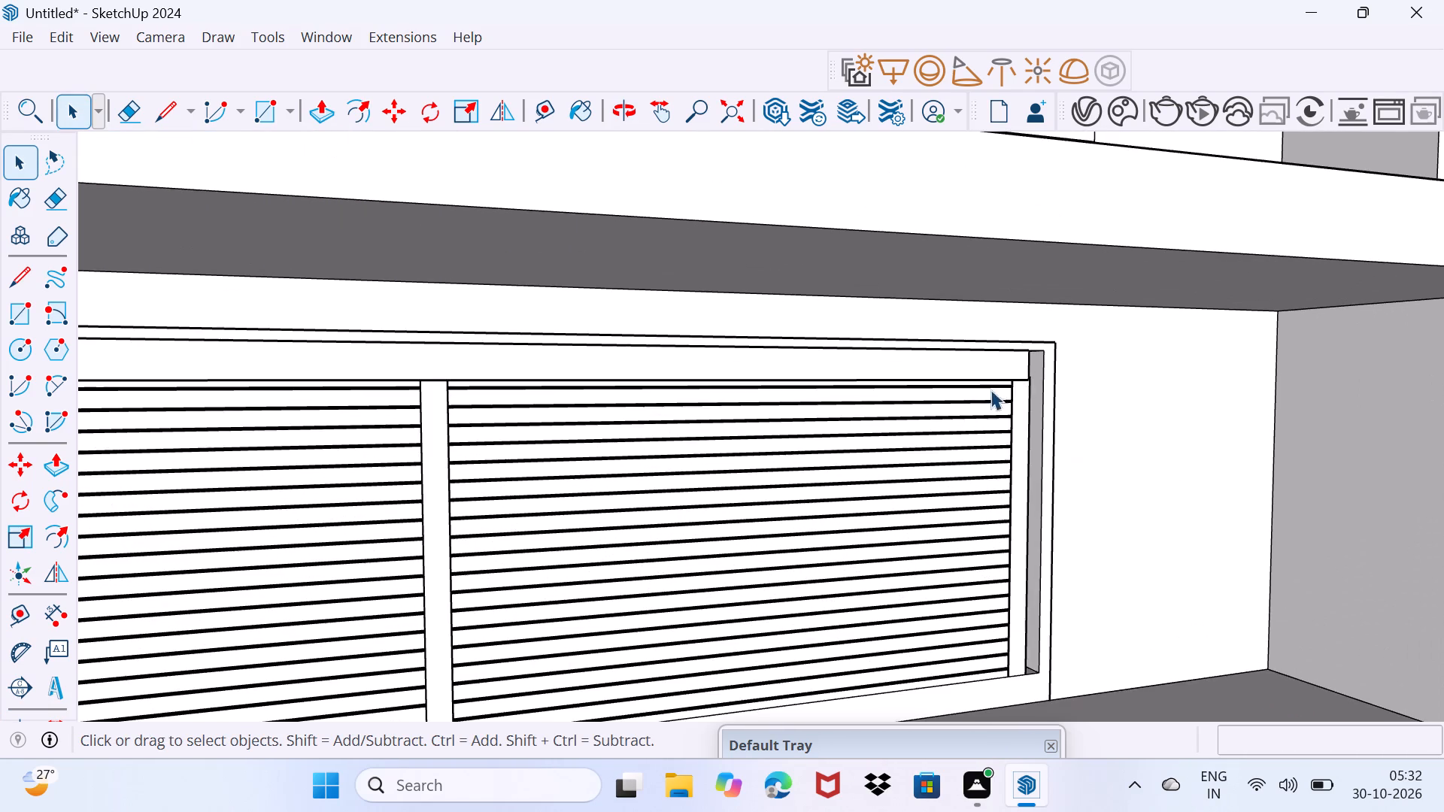
{"action": "left_click", "coordinate": [991, 377]}
{"action": "scroll", "coordinate": [1030, 377], "scroll_direction": "up", "scroll_amount": 2}
{"action": "middle_click_drag", "start_coordinate": [1021, 380], "coordinate": [1091, 391]}
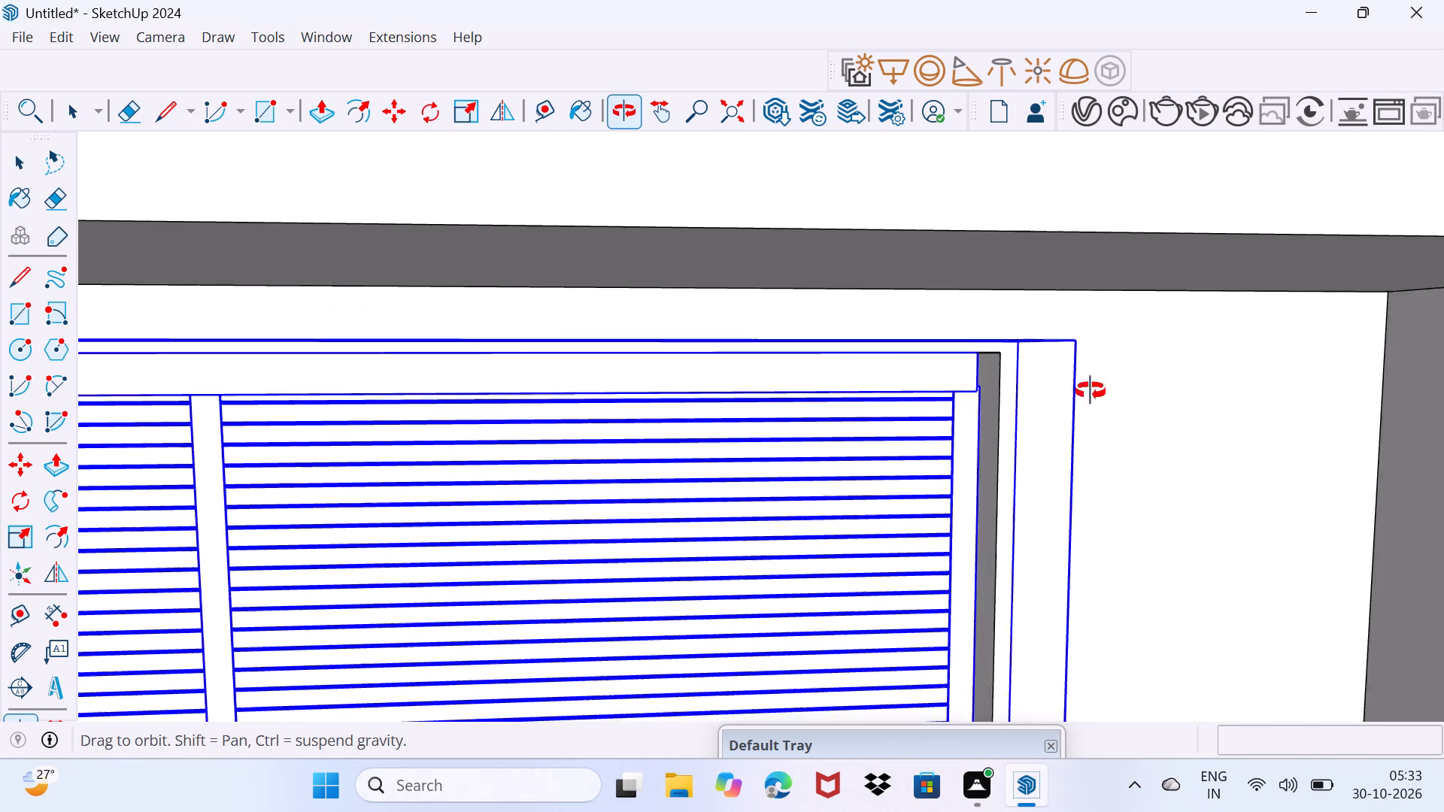
{"action": "middle_click_drag", "start_coordinate": [1091, 391], "coordinate": [1248, 384]}
{"action": "scroll", "coordinate": [1100, 387], "scroll_direction": "down", "scroll_amount": 8}
{"action": "middle_click_drag", "start_coordinate": [827, 540], "coordinate": [800, 543]}
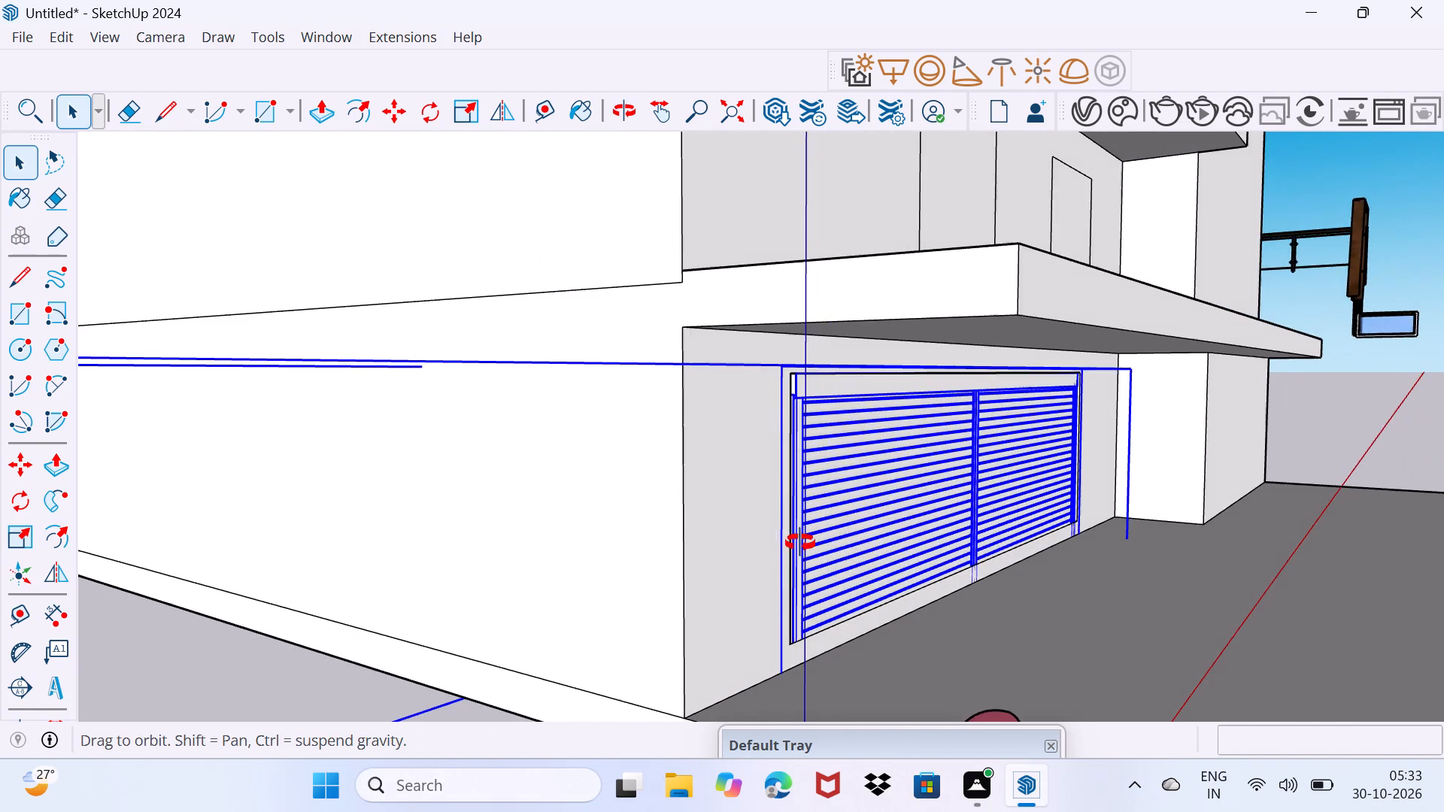
{"action": "middle_click_drag", "start_coordinate": [800, 543], "coordinate": [655, 544]}
{"action": "key", "text": "s"}
{"action": "scroll", "coordinate": [655, 544], "scroll_direction": "down", "scroll_amount": 6}
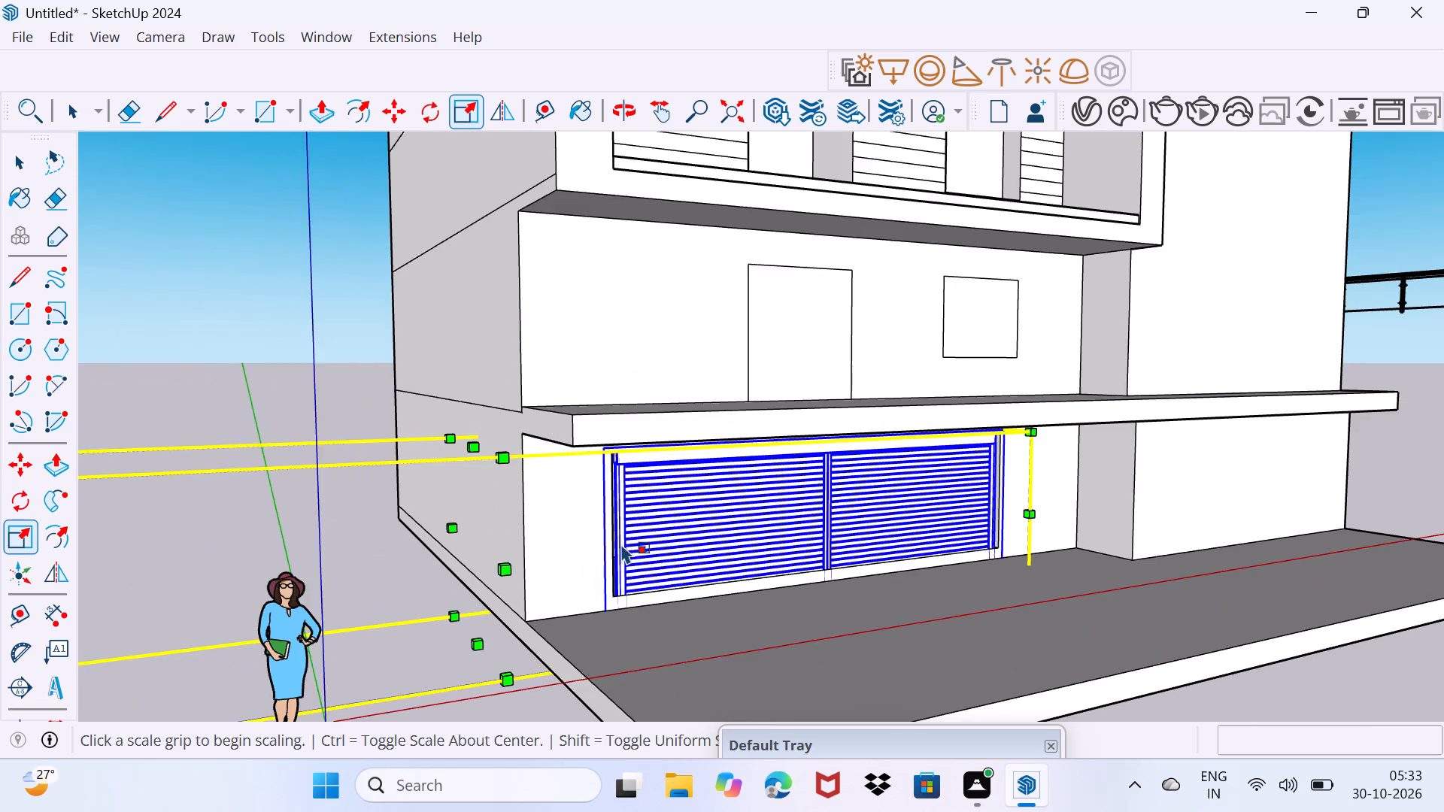
{"action": "scroll", "coordinate": [503, 554], "scroll_direction": "down", "scroll_amount": 10}
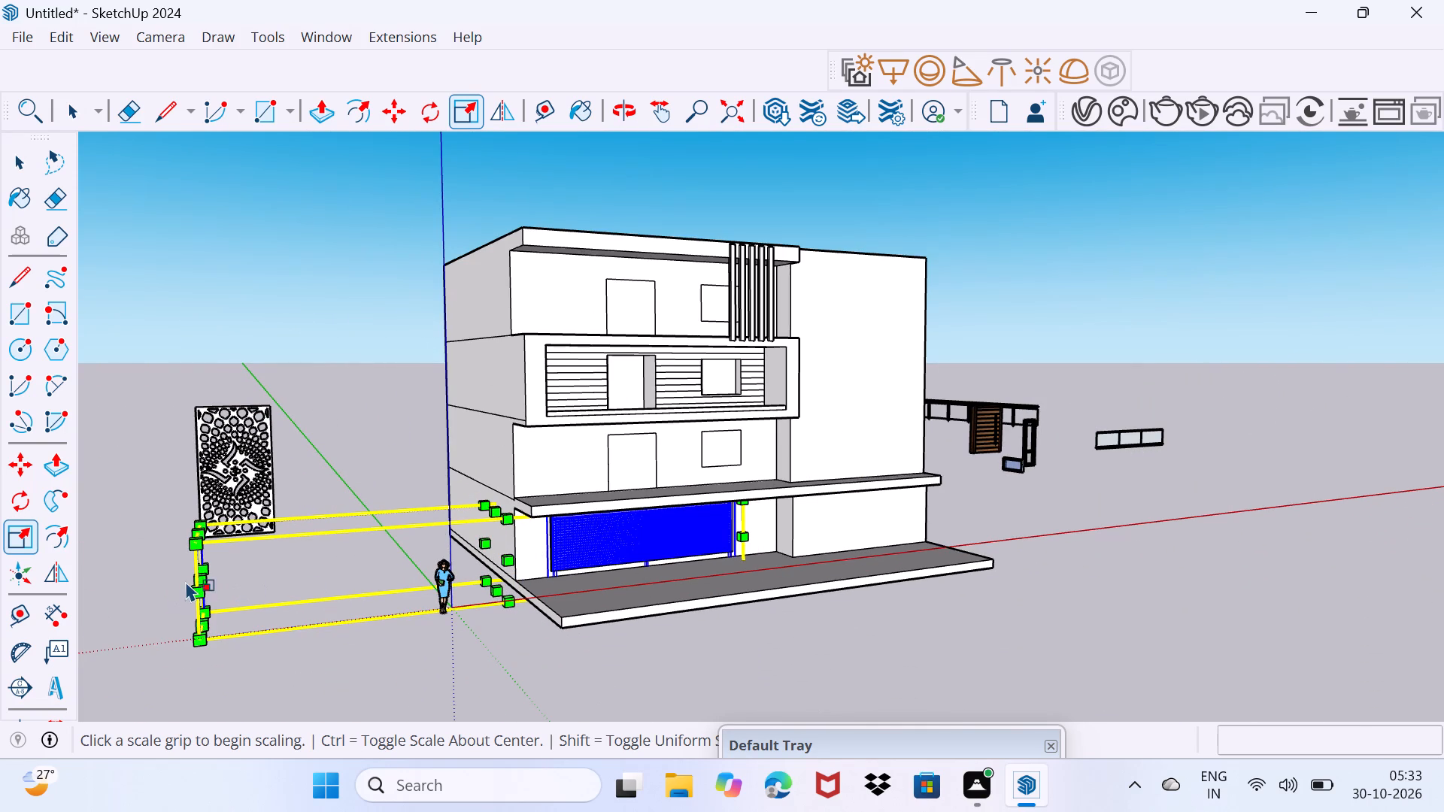
{"action": "left_click_drag", "start_coordinate": [202, 581], "coordinate": [189, 582]}
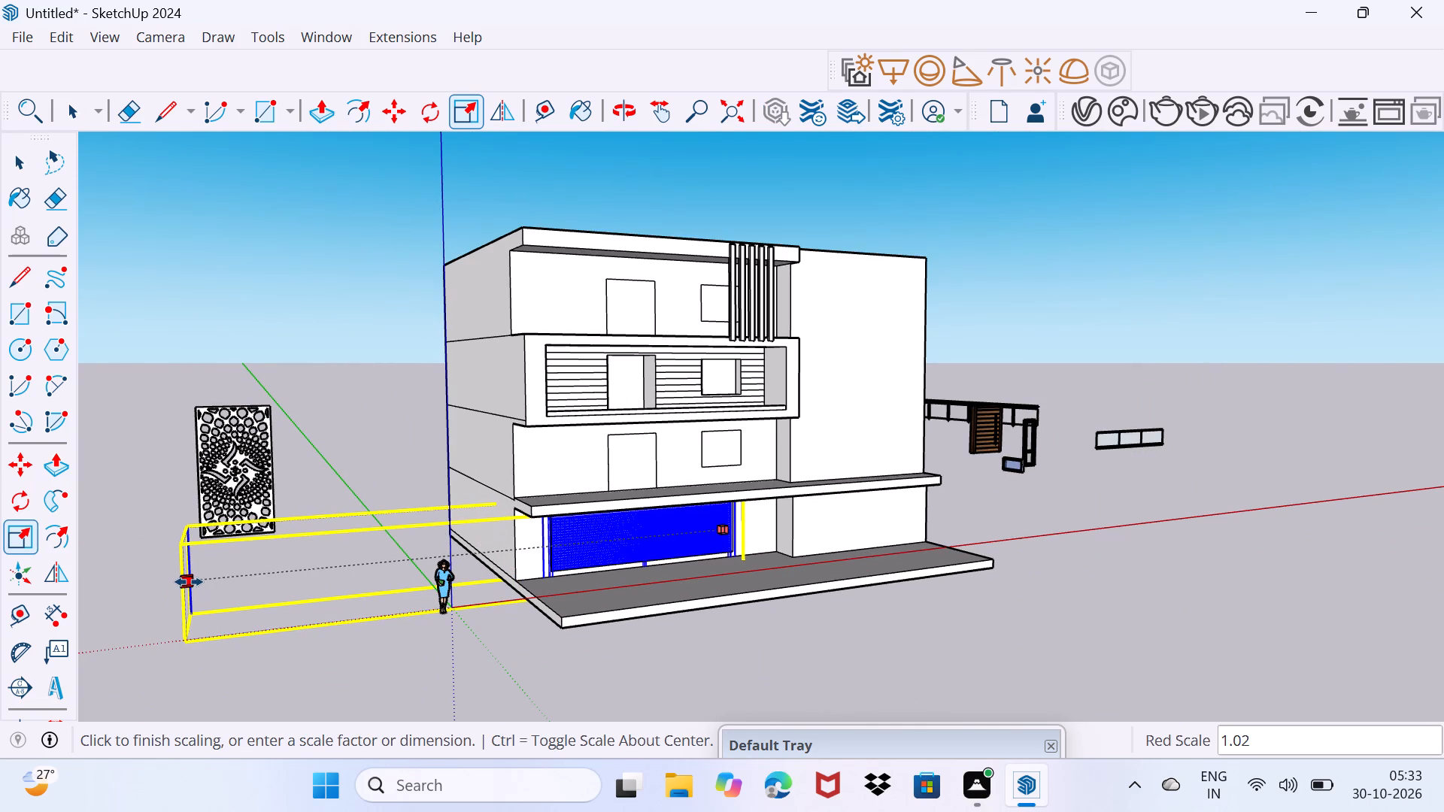
{"action": "left_click_drag", "start_coordinate": [189, 582], "coordinate": [190, 582]}
{"action": "key", "text": "space"}
{"action": "left_click_drag", "start_coordinate": [222, 583], "coordinate": [239, 559]}
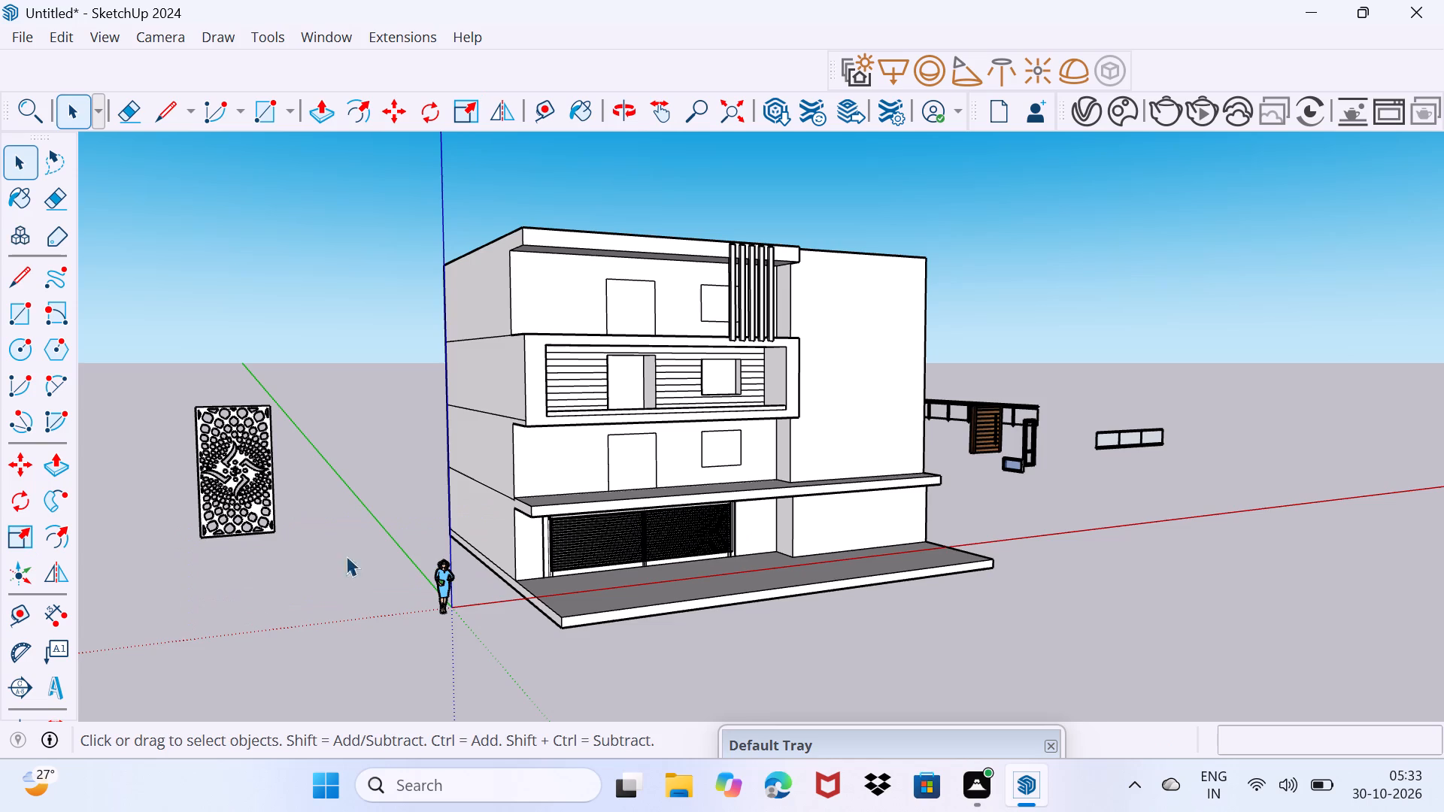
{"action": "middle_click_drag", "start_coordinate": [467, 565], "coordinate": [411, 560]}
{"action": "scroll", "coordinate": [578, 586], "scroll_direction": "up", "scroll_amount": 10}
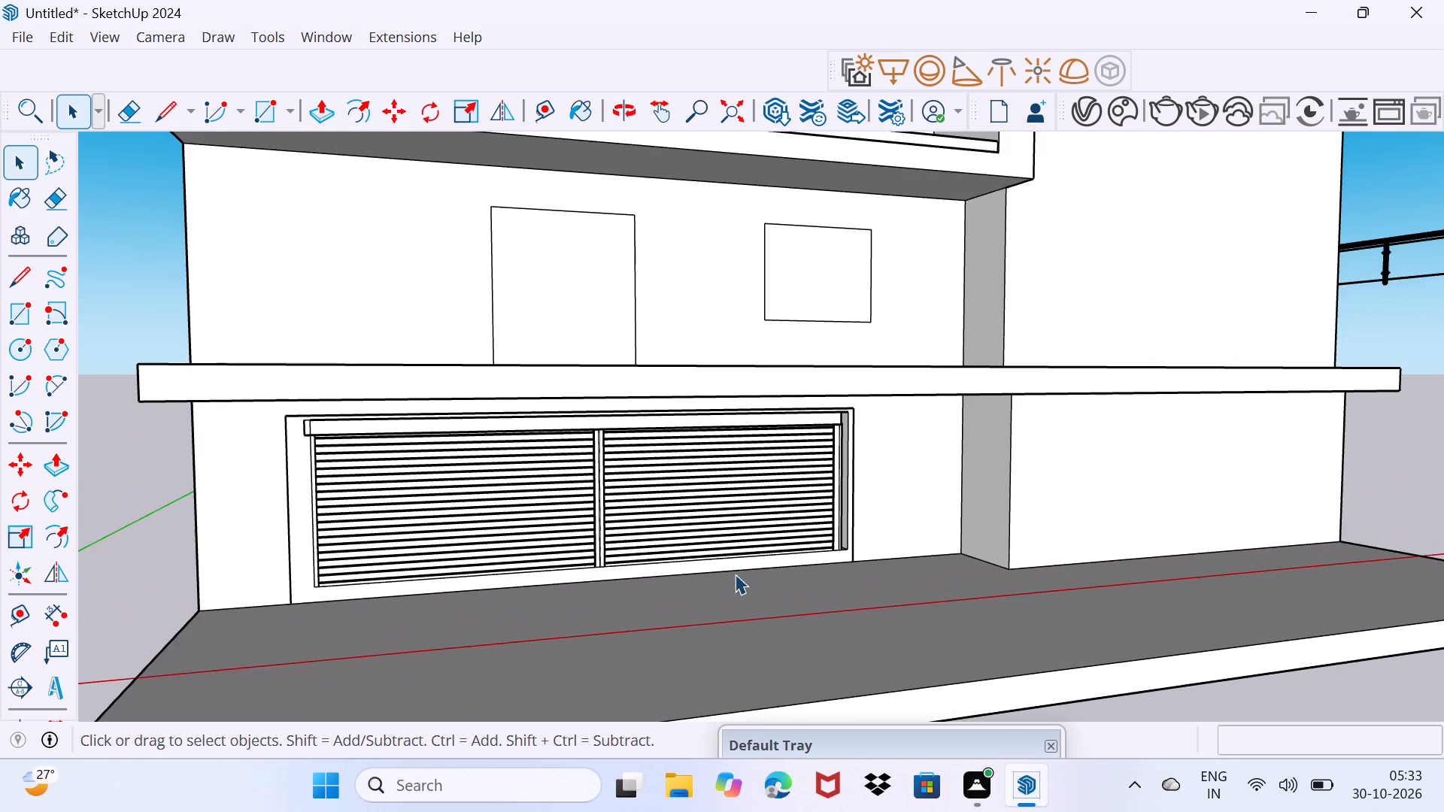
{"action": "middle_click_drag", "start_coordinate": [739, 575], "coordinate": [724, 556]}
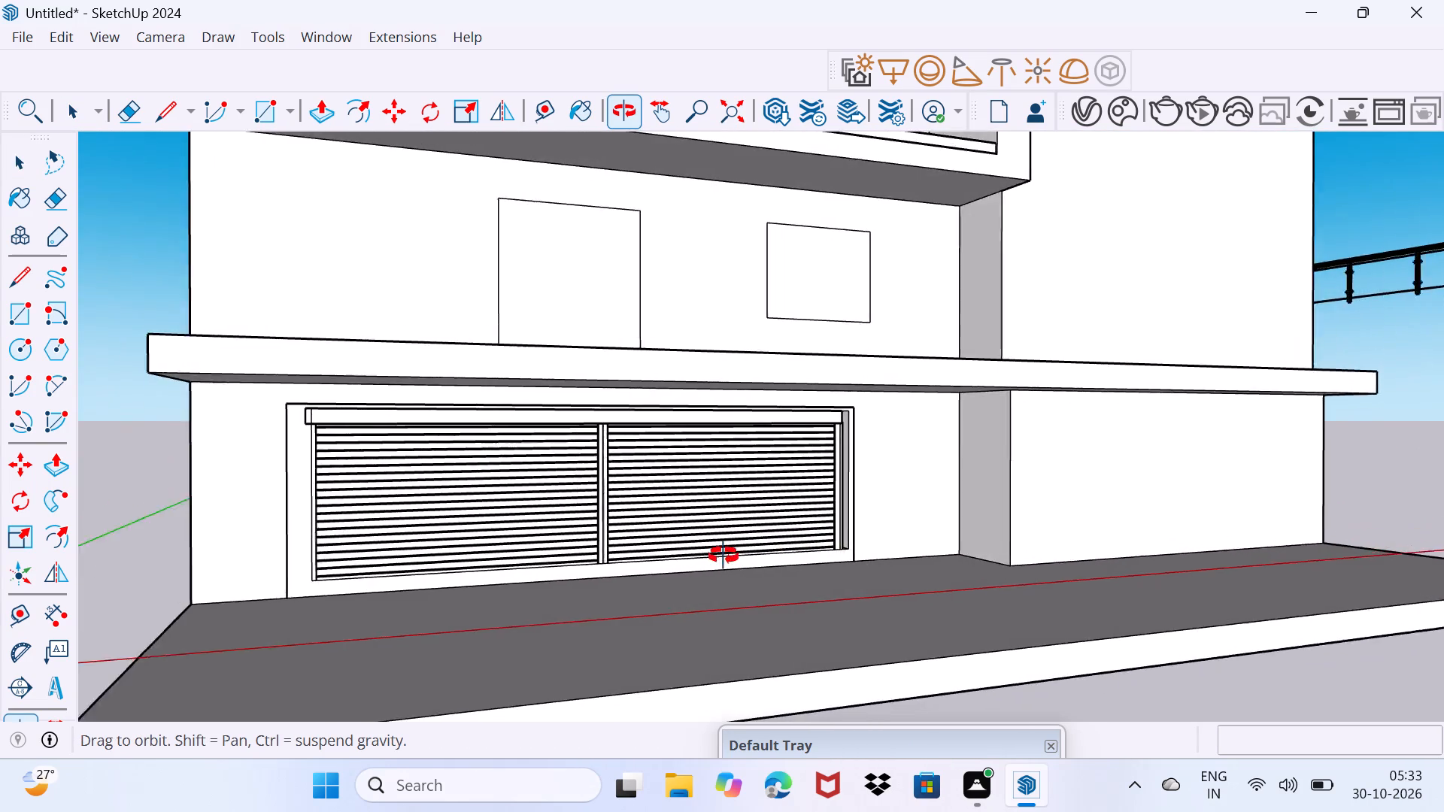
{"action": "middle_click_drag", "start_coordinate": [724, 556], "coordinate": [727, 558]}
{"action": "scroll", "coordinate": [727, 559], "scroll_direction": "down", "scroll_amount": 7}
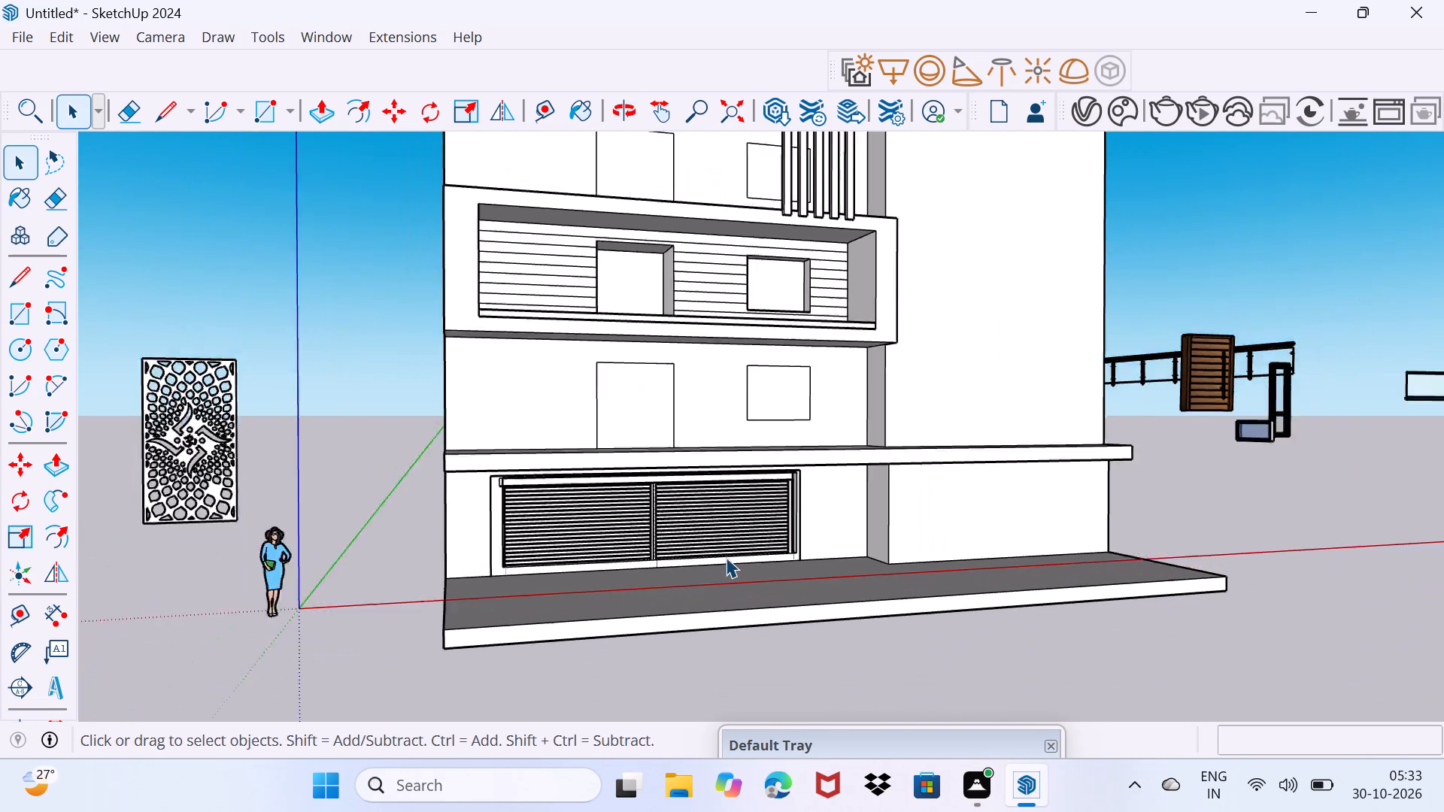
Push the first-floor door face about 4' 10" into the wall to recess the opening.
{"action": "scroll", "coordinate": [726, 557], "scroll_direction": "down", "scroll_amount": 1}
{"action": "scroll", "coordinate": [678, 436], "scroll_direction": "up", "scroll_amount": 7}
{"action": "left_click", "coordinate": [657, 441]}
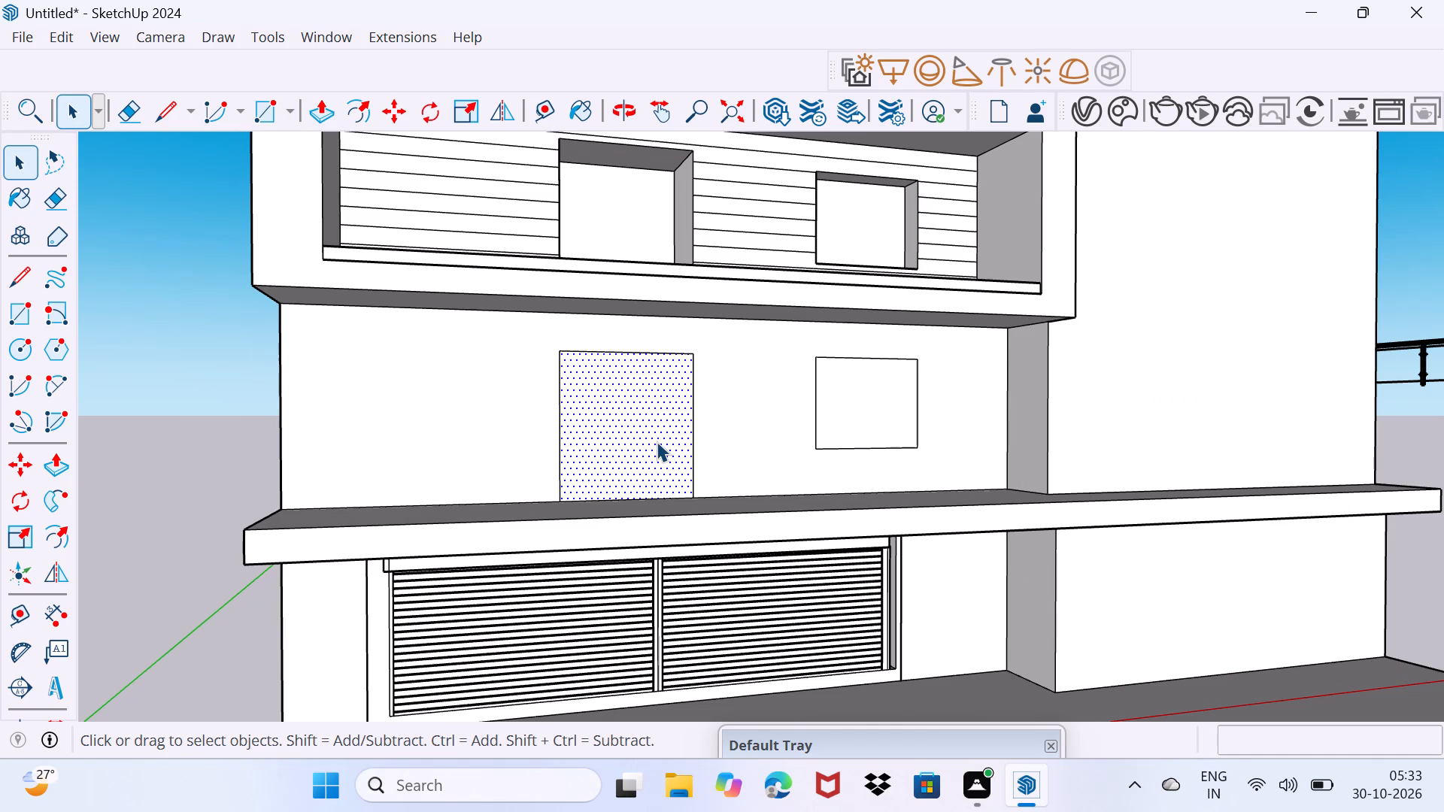
{"action": "key", "text": "p"}
{"action": "left_click", "coordinate": [657, 441]}
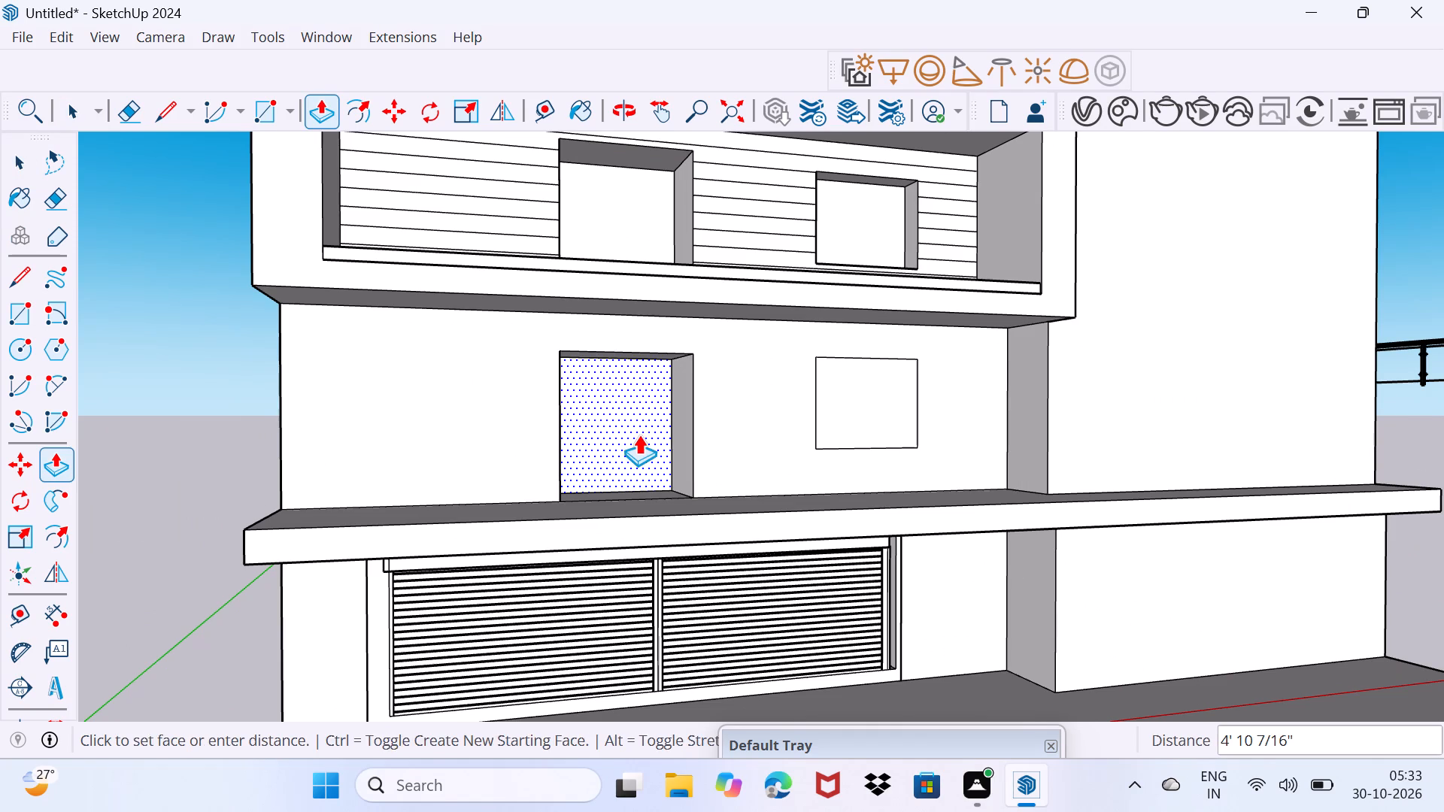
{"action": "left_click", "coordinate": [639, 435]}
{"action": "key", "text": "space"}
{"action": "left_click_drag", "start_coordinate": [639, 435], "coordinate": [648, 405]}
{"action": "scroll", "coordinate": [690, 421], "scroll_direction": "down", "scroll_amount": 8}
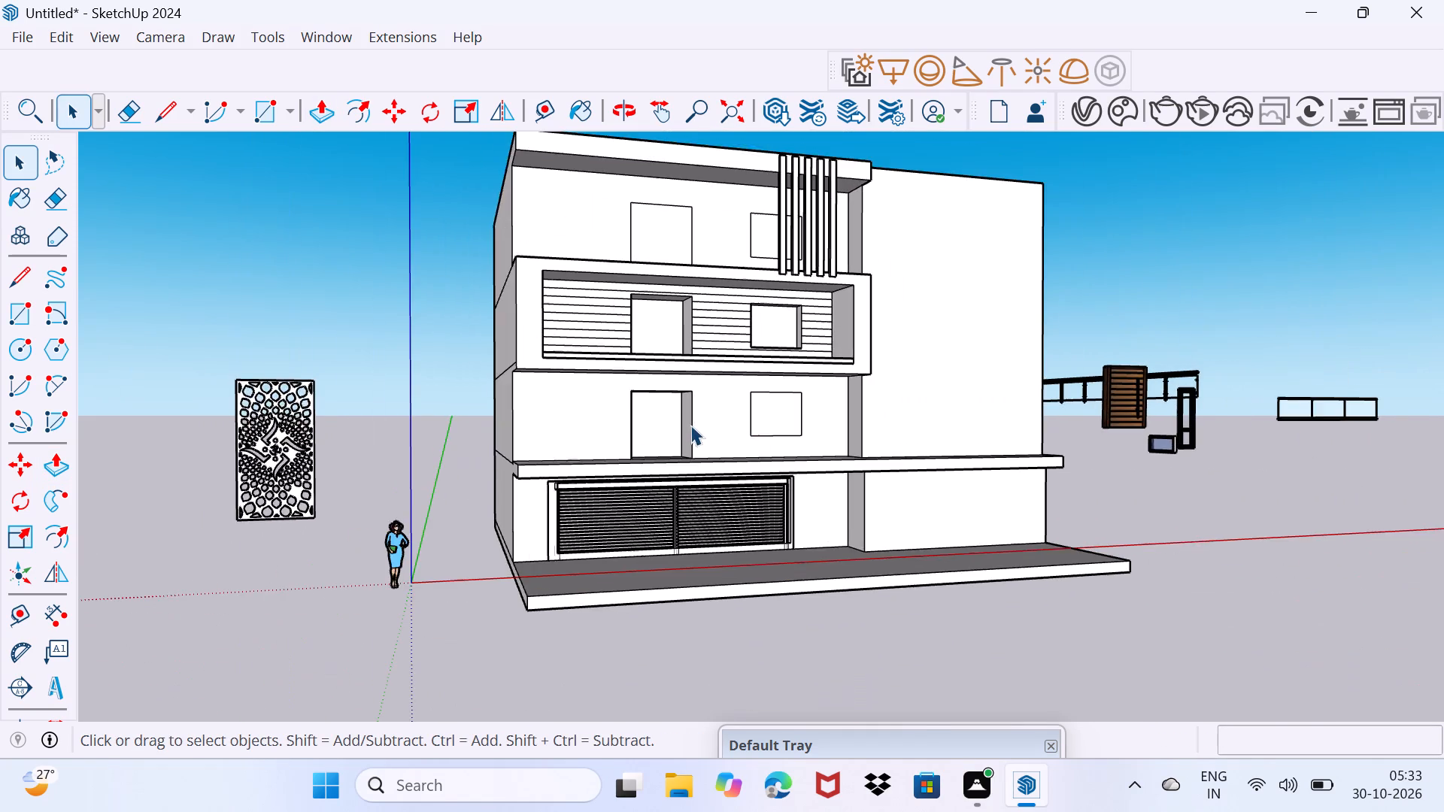
Move the wooden door about 49' from beside the building to the first-floor door opening.
{"action": "scroll", "coordinate": [1199, 435], "scroll_direction": "up", "scroll_amount": 8}
{"action": "left_click", "coordinate": [1085, 414]}
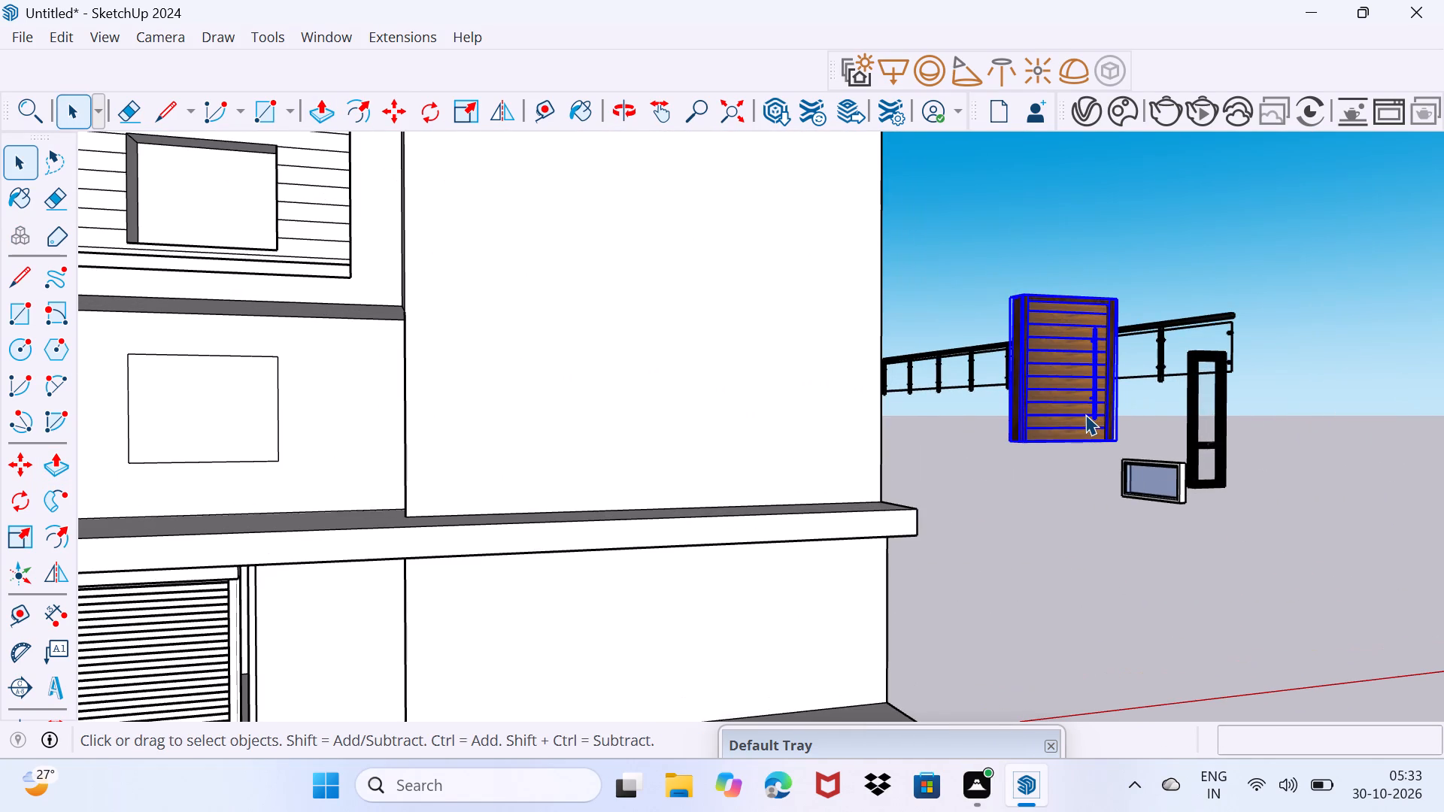
{"action": "key", "text": "m"}
{"action": "left_click", "coordinate": [1019, 448]}
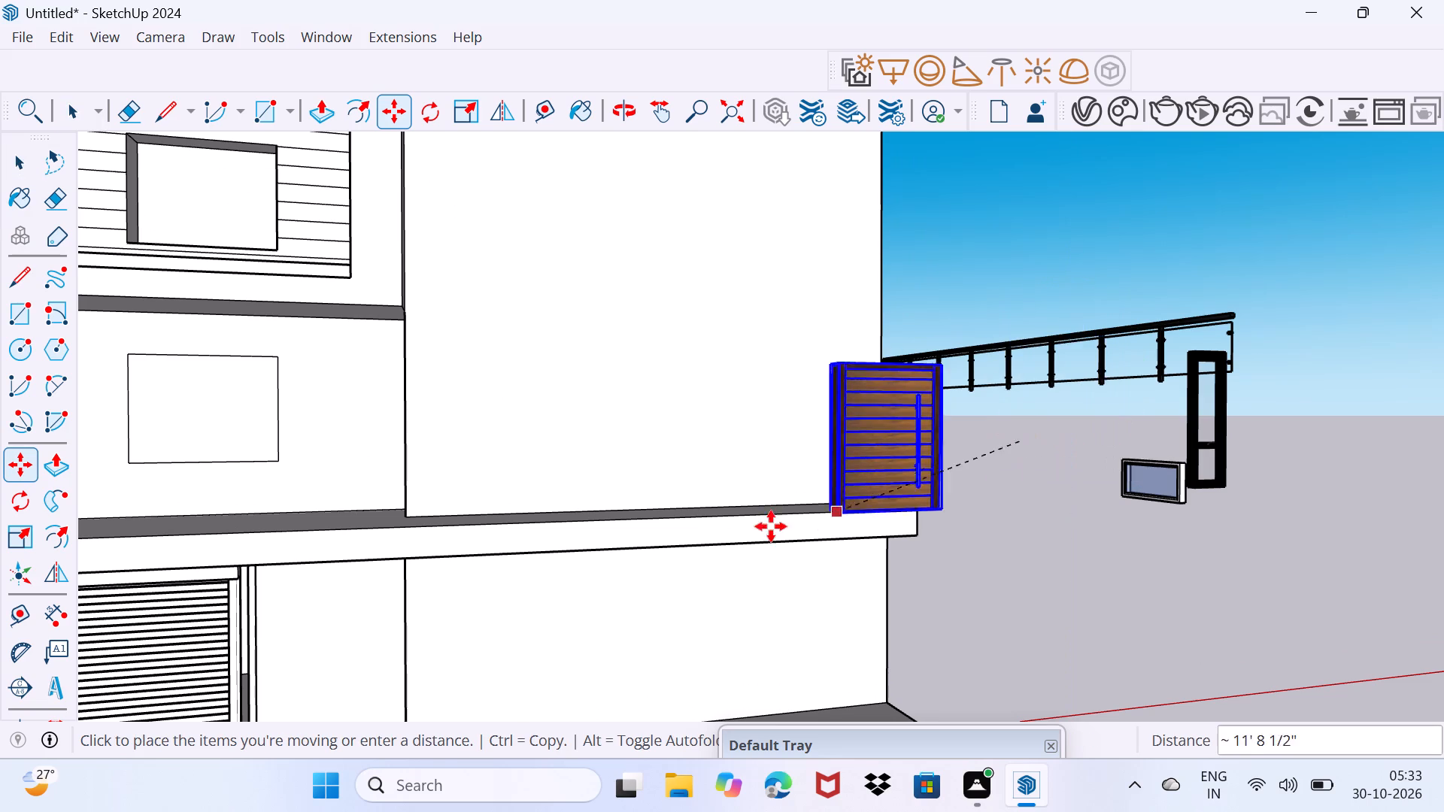
{"action": "scroll", "coordinate": [537, 529], "scroll_direction": "down", "scroll_amount": 3}
{"action": "middle_click_drag", "start_coordinate": [287, 489], "coordinate": [572, 531]}
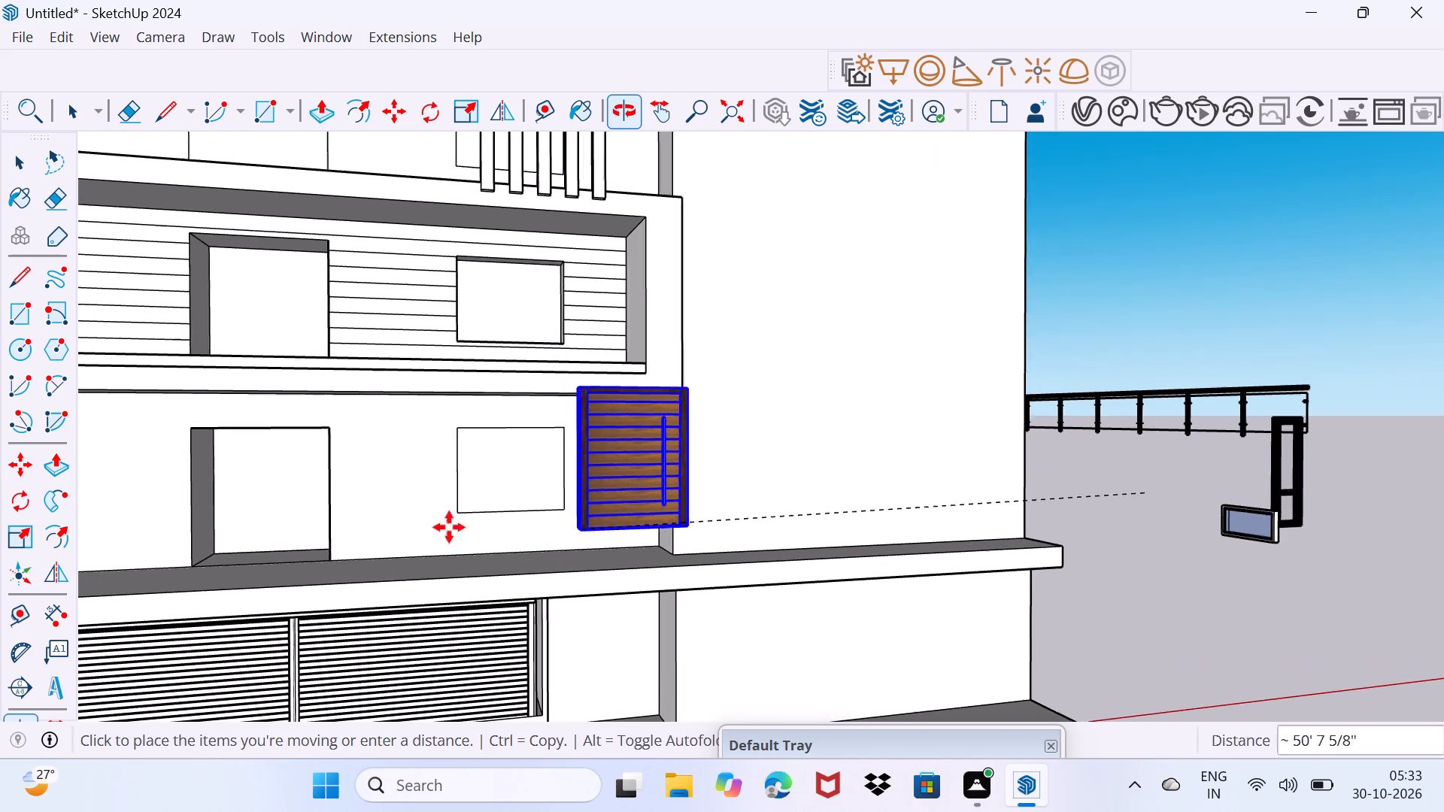
{"action": "scroll", "coordinate": [285, 562], "scroll_direction": "up", "scroll_amount": 9}
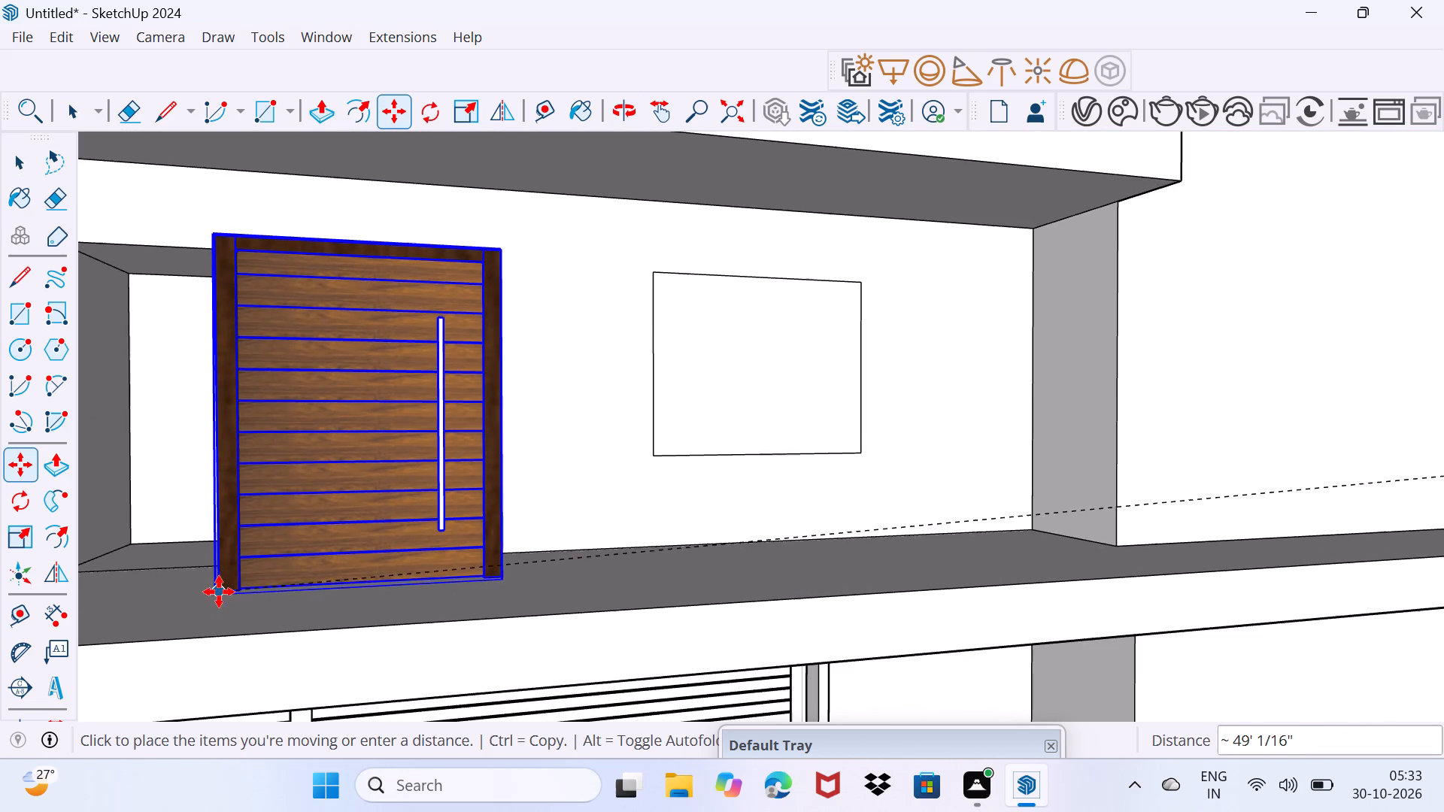
{"action": "left_click", "coordinate": [219, 592]}
Move the door about 4' 2" by its lower frame corner to the opening's lower corner nearest the window outline.
{"action": "middle_click_drag", "start_coordinate": [563, 588], "coordinate": [426, 628]}
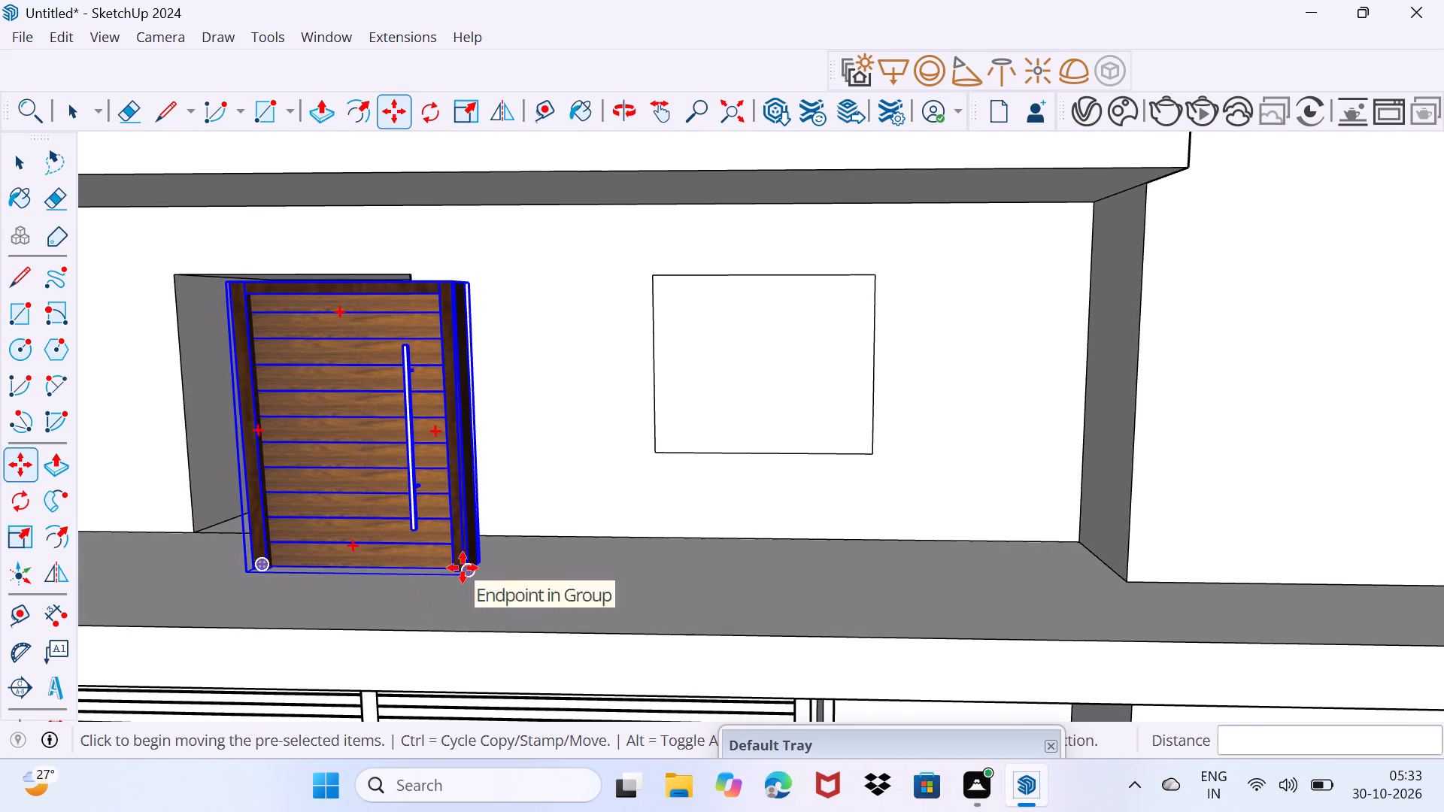
{"action": "left_click", "coordinate": [465, 568]}
{"action": "scroll", "coordinate": [408, 522], "scroll_direction": "up", "scroll_amount": 7}
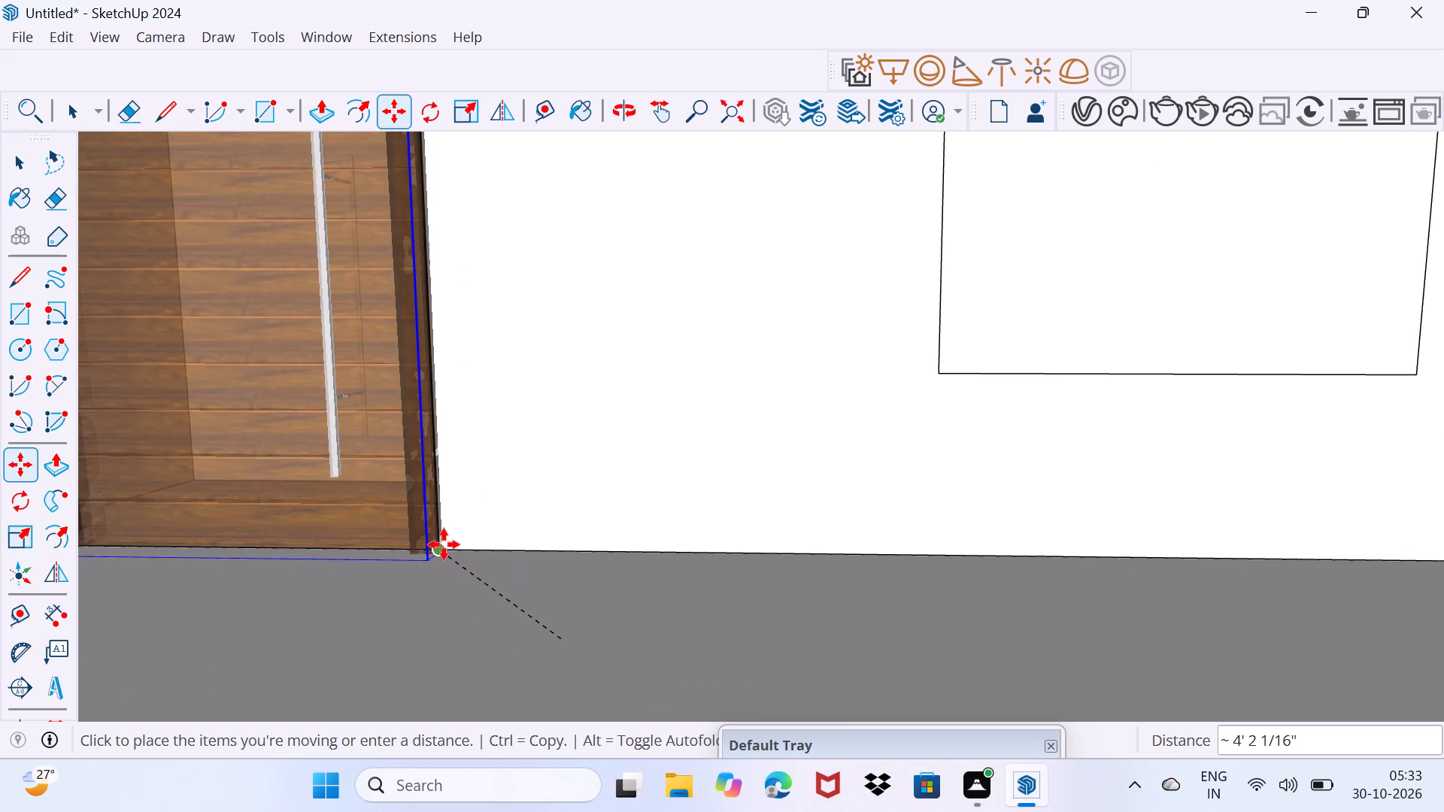
{"action": "left_click", "coordinate": [441, 544]}
Shift the door about 6" so its bounding box's lower corner meets the first-floor opening's lower corner nearest the window outline.
{"action": "scroll", "coordinate": [359, 515], "scroll_direction": "down", "scroll_amount": 9}
{"action": "middle_click_drag", "start_coordinate": [301, 511], "coordinate": [398, 498]}
{"action": "middle_click_drag", "start_coordinate": [386, 495], "coordinate": [633, 495], "text": "shift"}
{"action": "scroll", "coordinate": [430, 491], "scroll_direction": "up", "scroll_amount": 6}
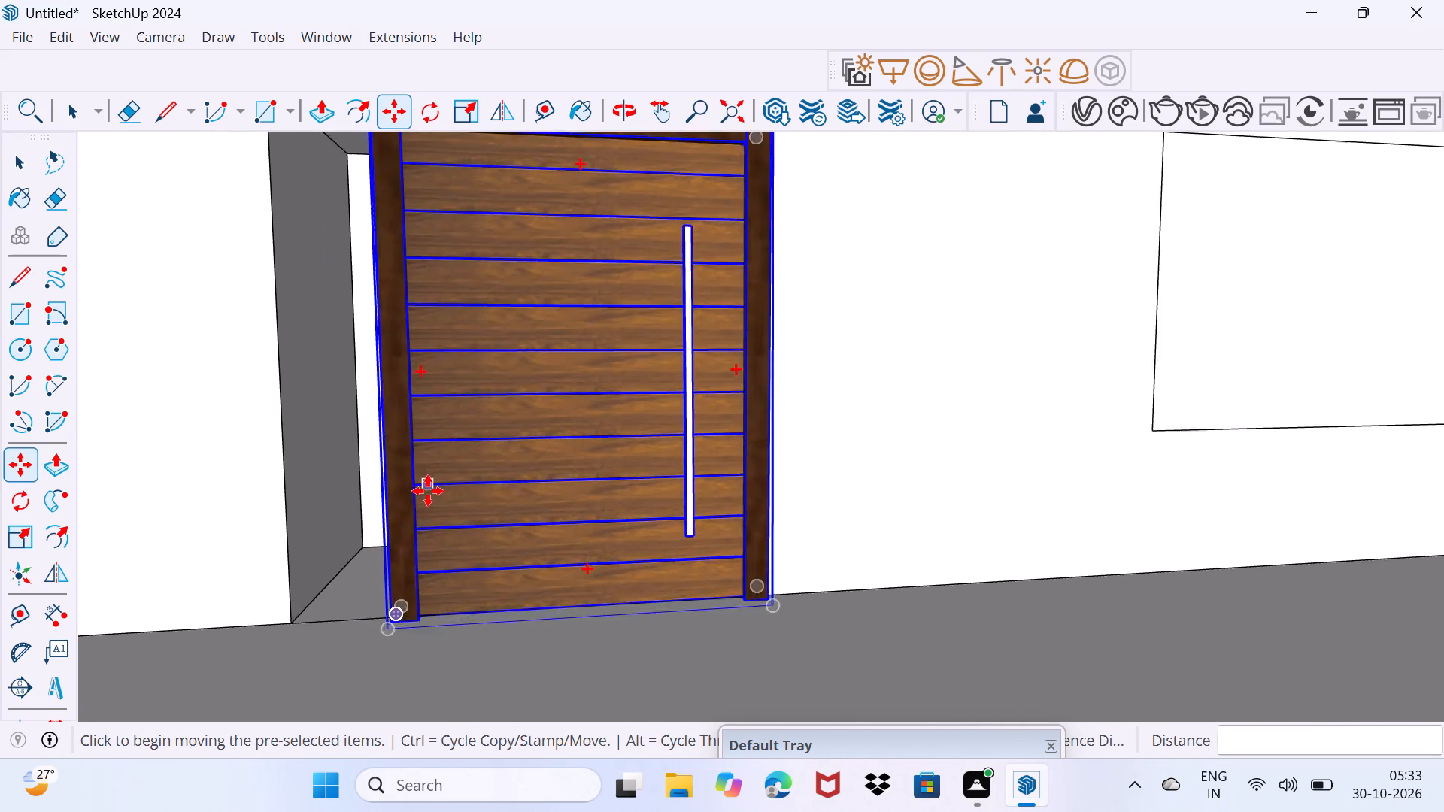
{"action": "scroll", "coordinate": [428, 491], "scroll_direction": "up", "scroll_amount": 1}
{"action": "middle_click_drag", "start_coordinate": [825, 635], "coordinate": [614, 626]}
{"action": "left_click", "coordinate": [717, 617]}
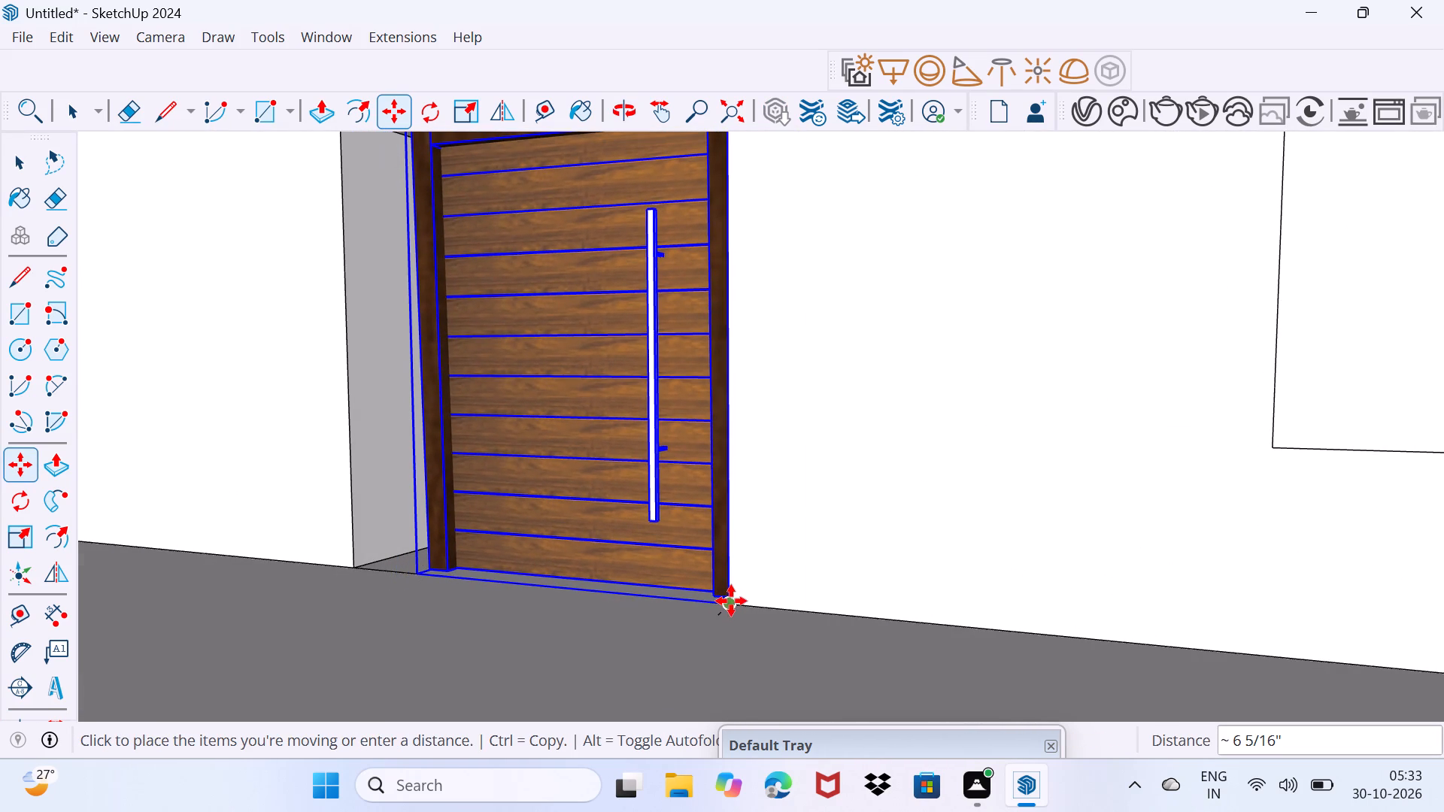
{"action": "left_click", "coordinate": [731, 601]}
Scale the first-floor door along the red axis from its free side to narrow it slightly.
{"action": "middle_click_drag", "start_coordinate": [475, 536], "coordinate": [821, 568]}
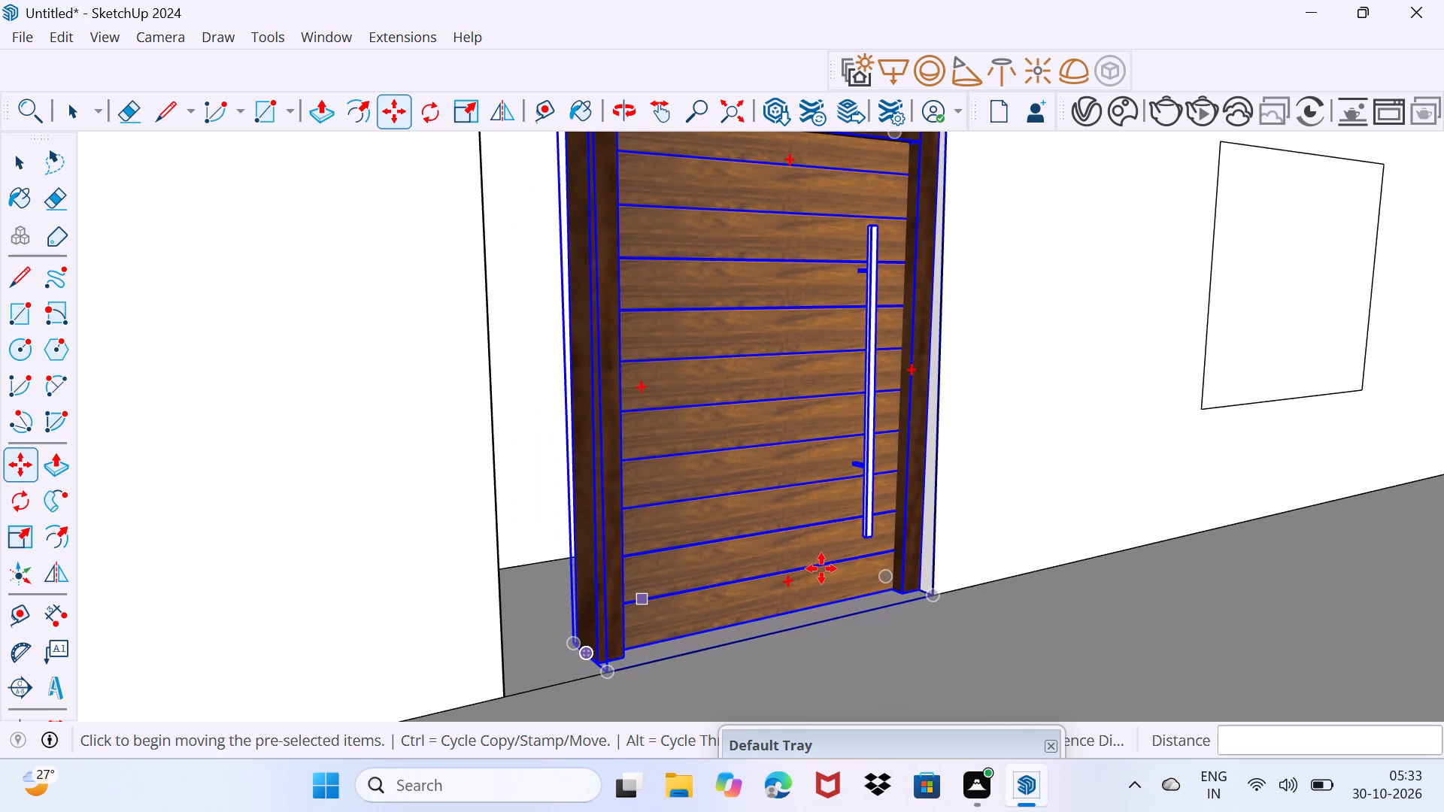
{"action": "key", "text": "s"}
{"action": "left_click_drag", "start_coordinate": [578, 386], "coordinate": [593, 386]}
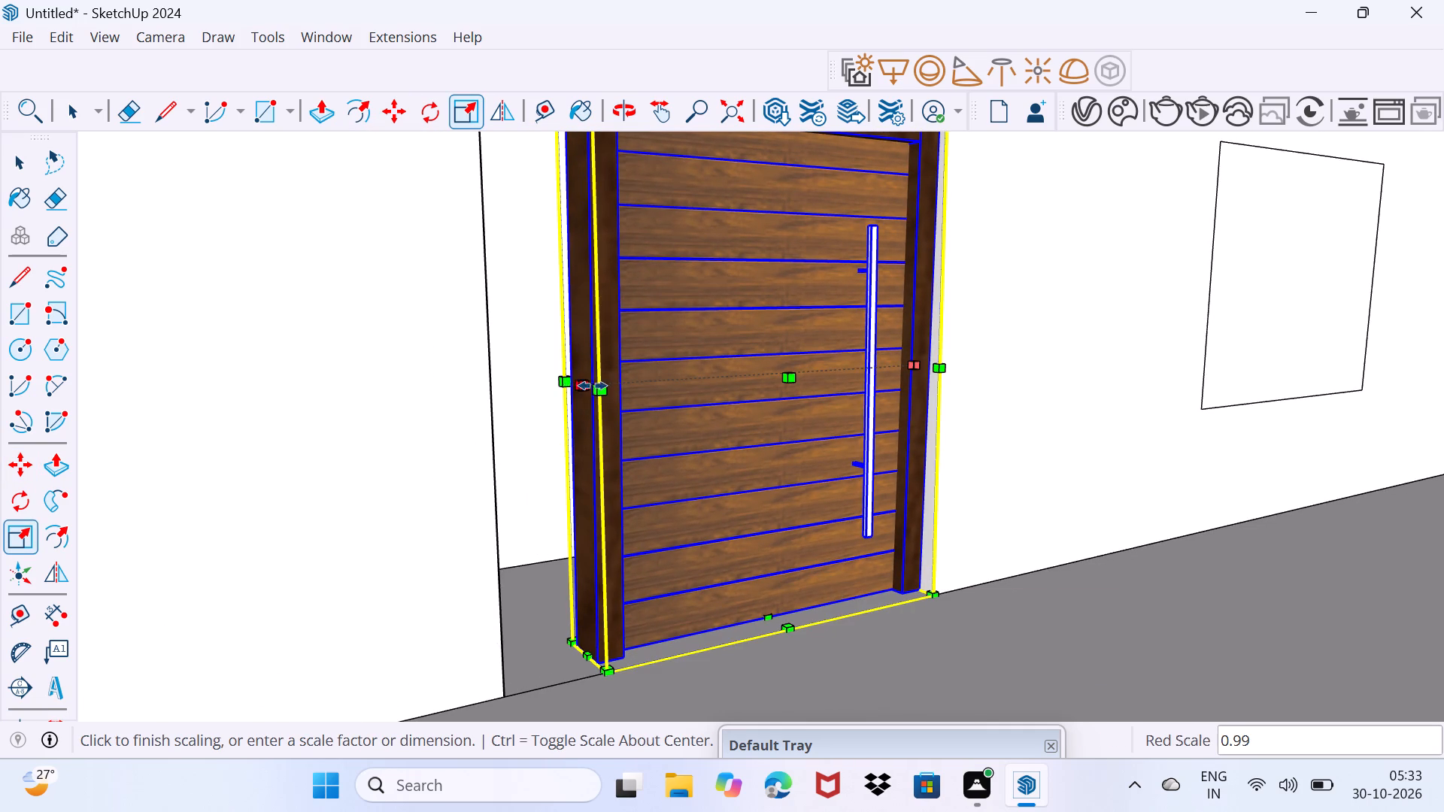
{"action": "left_click_drag", "start_coordinate": [593, 386], "coordinate": [624, 384]}
Scale the first-floor door upward along its height to meet the top of the opening.
{"action": "scroll", "coordinate": [648, 474], "scroll_direction": "down", "scroll_amount": 5}
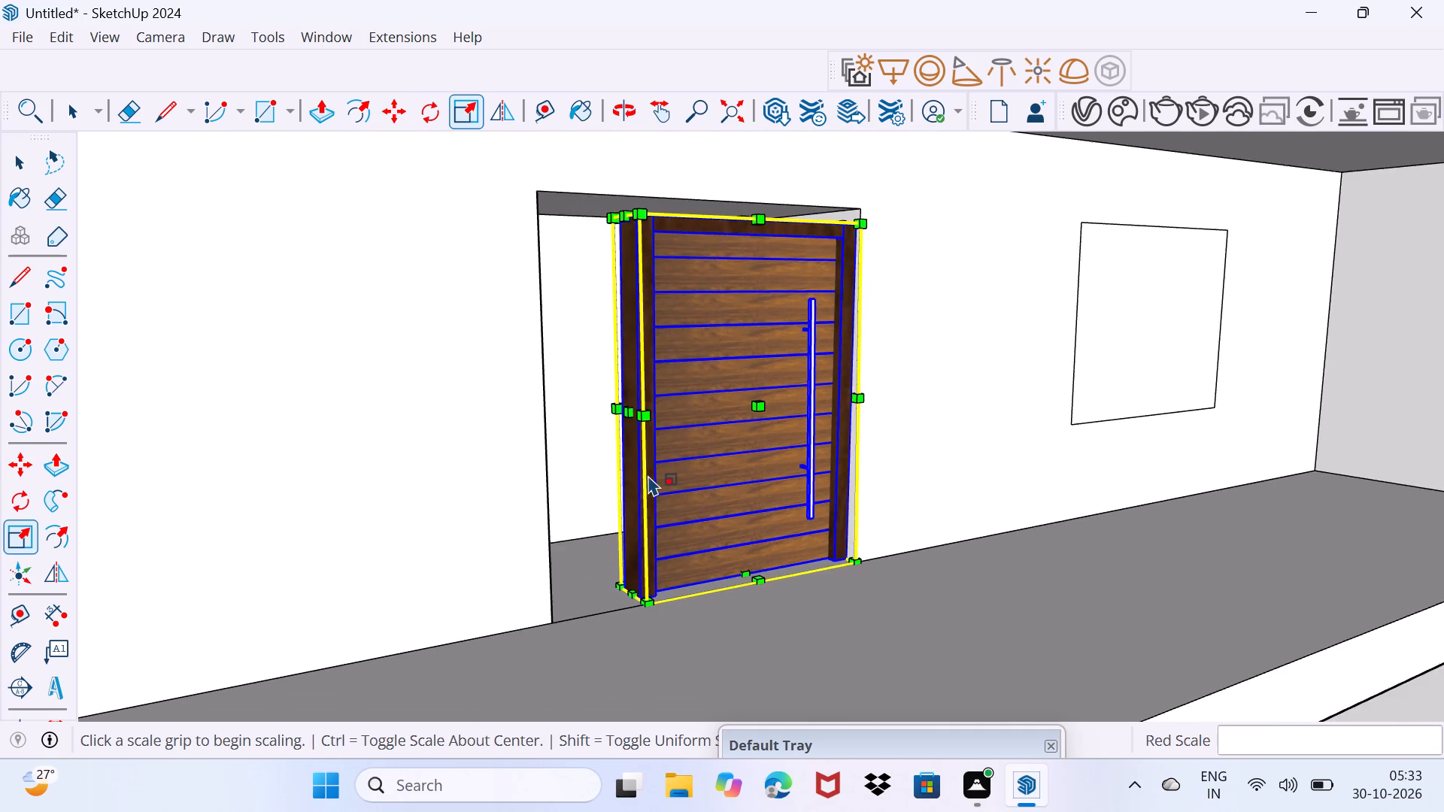
{"action": "scroll", "coordinate": [648, 475], "scroll_direction": "down", "scroll_amount": 1}
{"action": "scroll", "coordinate": [736, 300], "scroll_direction": "up", "scroll_amount": 2}
{"action": "left_click_drag", "start_coordinate": [730, 258], "coordinate": [730, 255]}
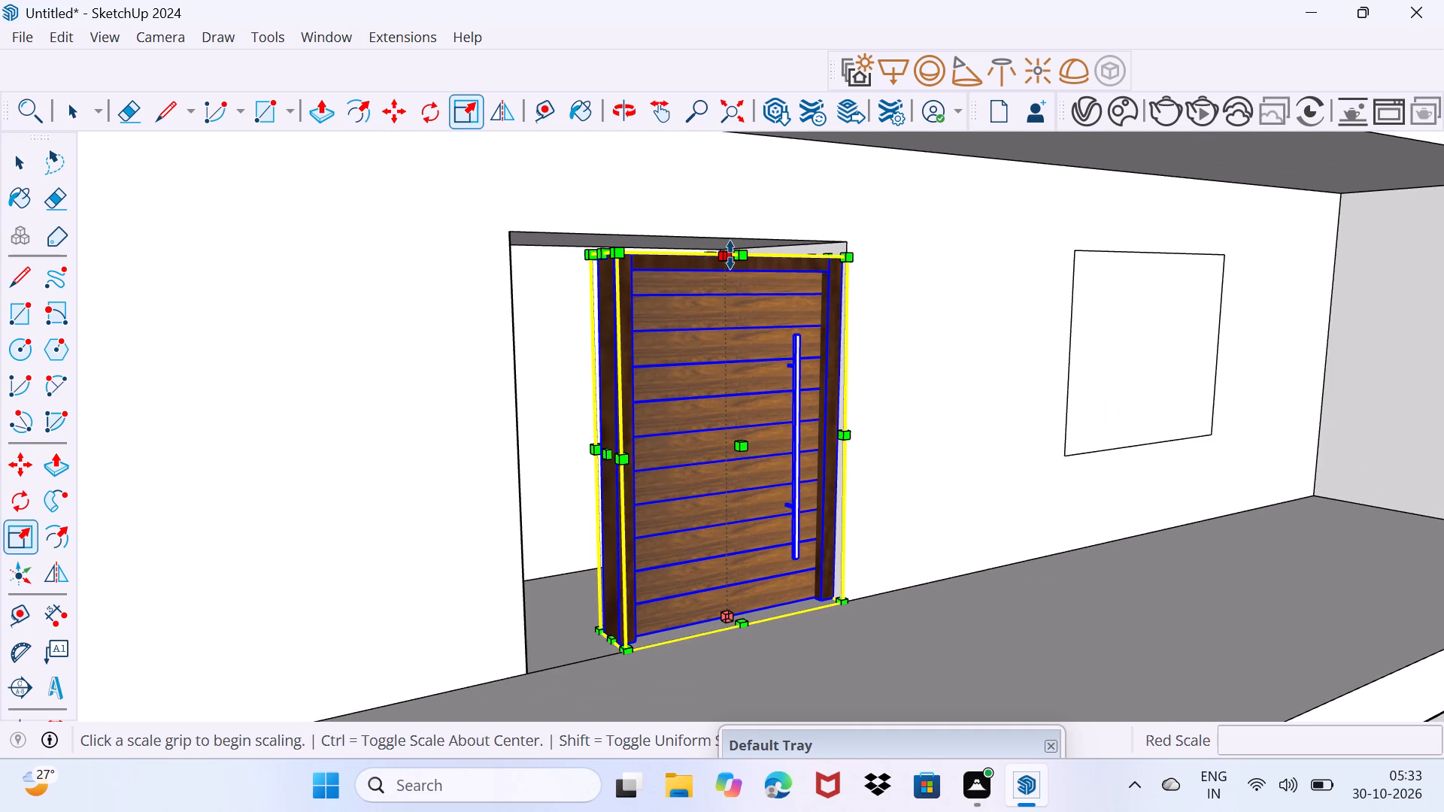
{"action": "left_click_drag", "start_coordinate": [730, 255], "coordinate": [730, 246]}
Copy the first-floor door up to the second-floor opening, placing its lower corner on the opening's lower corner nearest the window.
{"action": "key", "text": "m"}
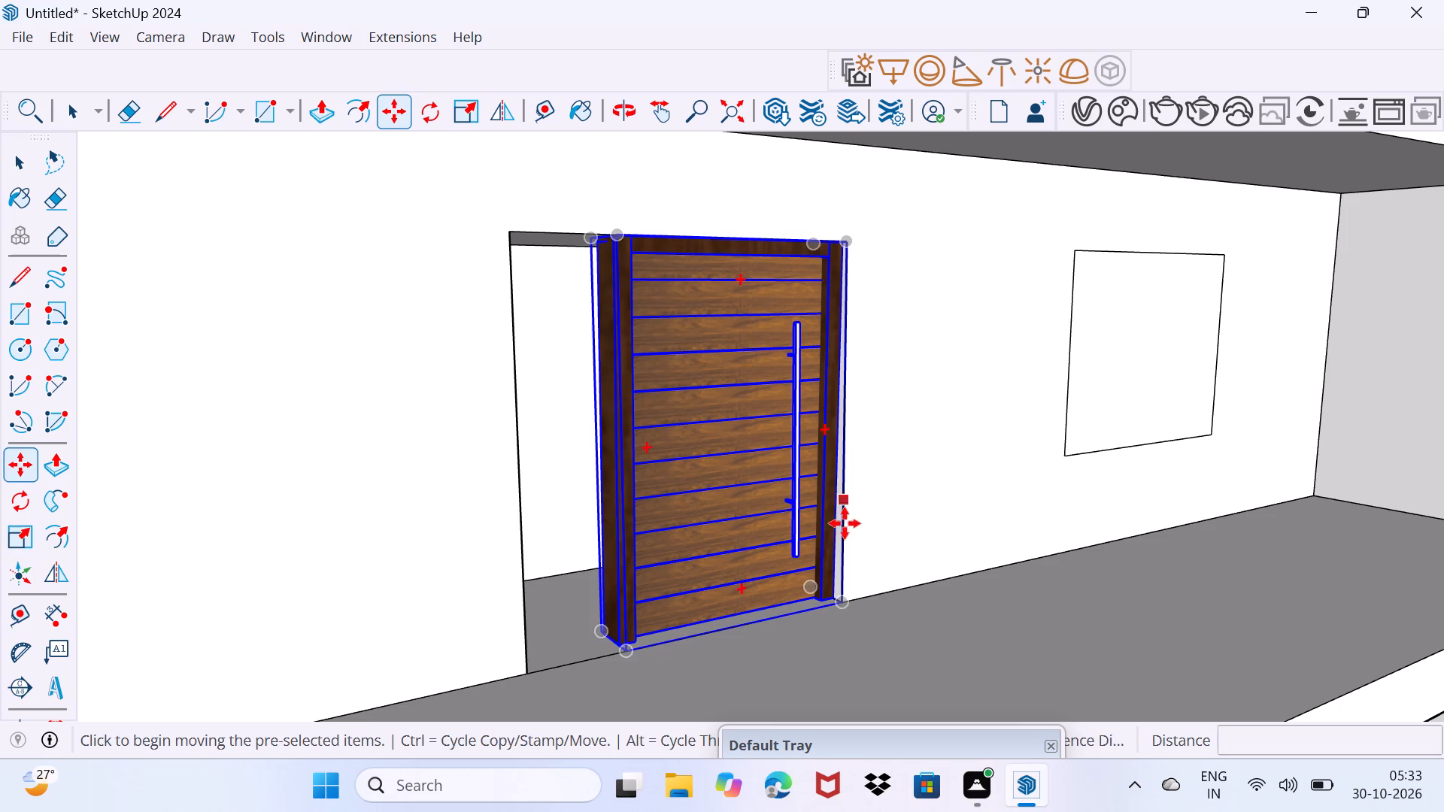
{"action": "left_click", "coordinate": [849, 602]}
{"action": "scroll", "coordinate": [833, 523], "scroll_direction": "down", "scroll_amount": 9}
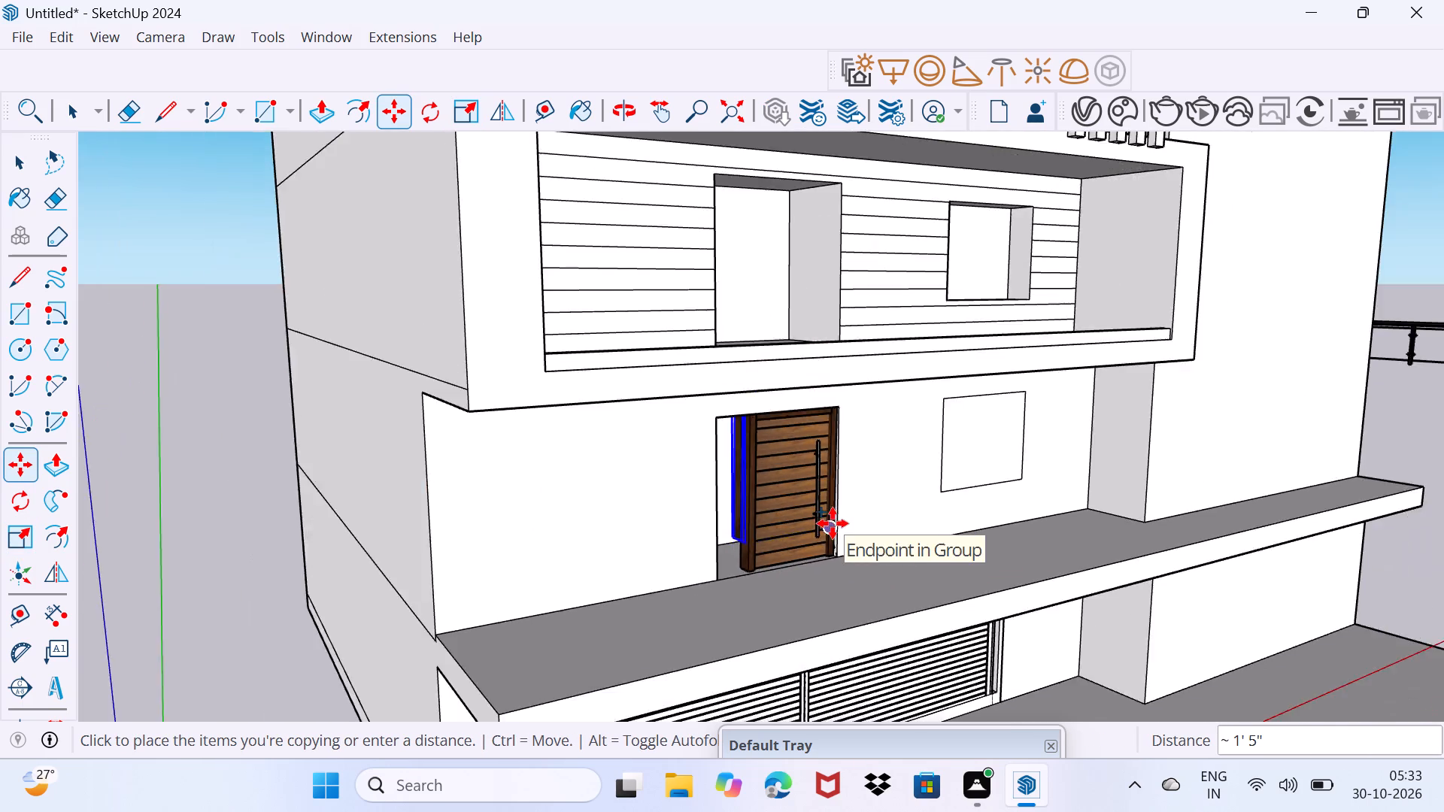
{"action": "scroll", "coordinate": [833, 523], "scroll_direction": "down", "scroll_amount": 4}
{"action": "scroll", "coordinate": [810, 359], "scroll_direction": "up", "scroll_amount": 8}
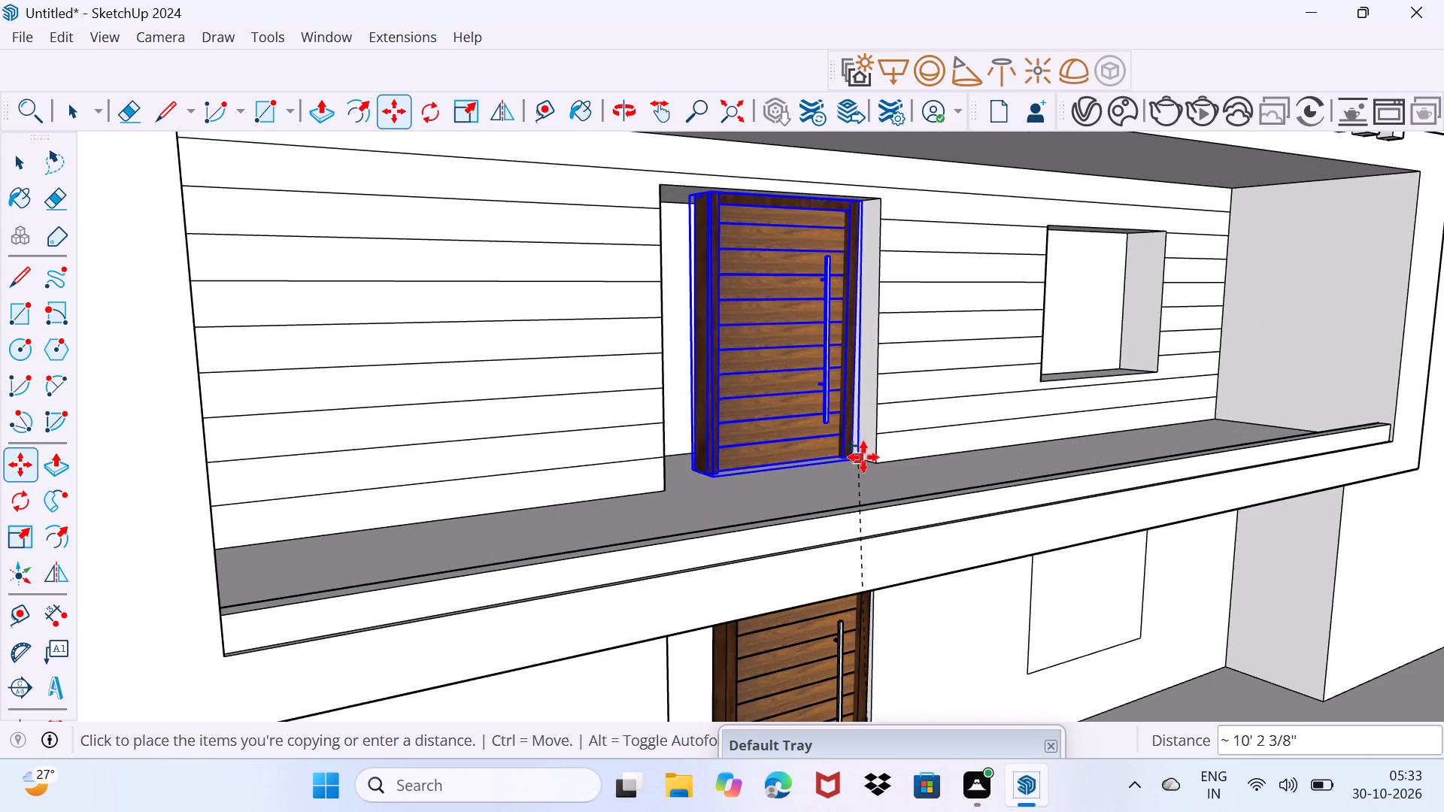
{"action": "left_click", "coordinate": [867, 465]}
Copy the second-floor door up to the third floor, beside the outlined door opening.
{"action": "left_click", "coordinate": [875, 465]}
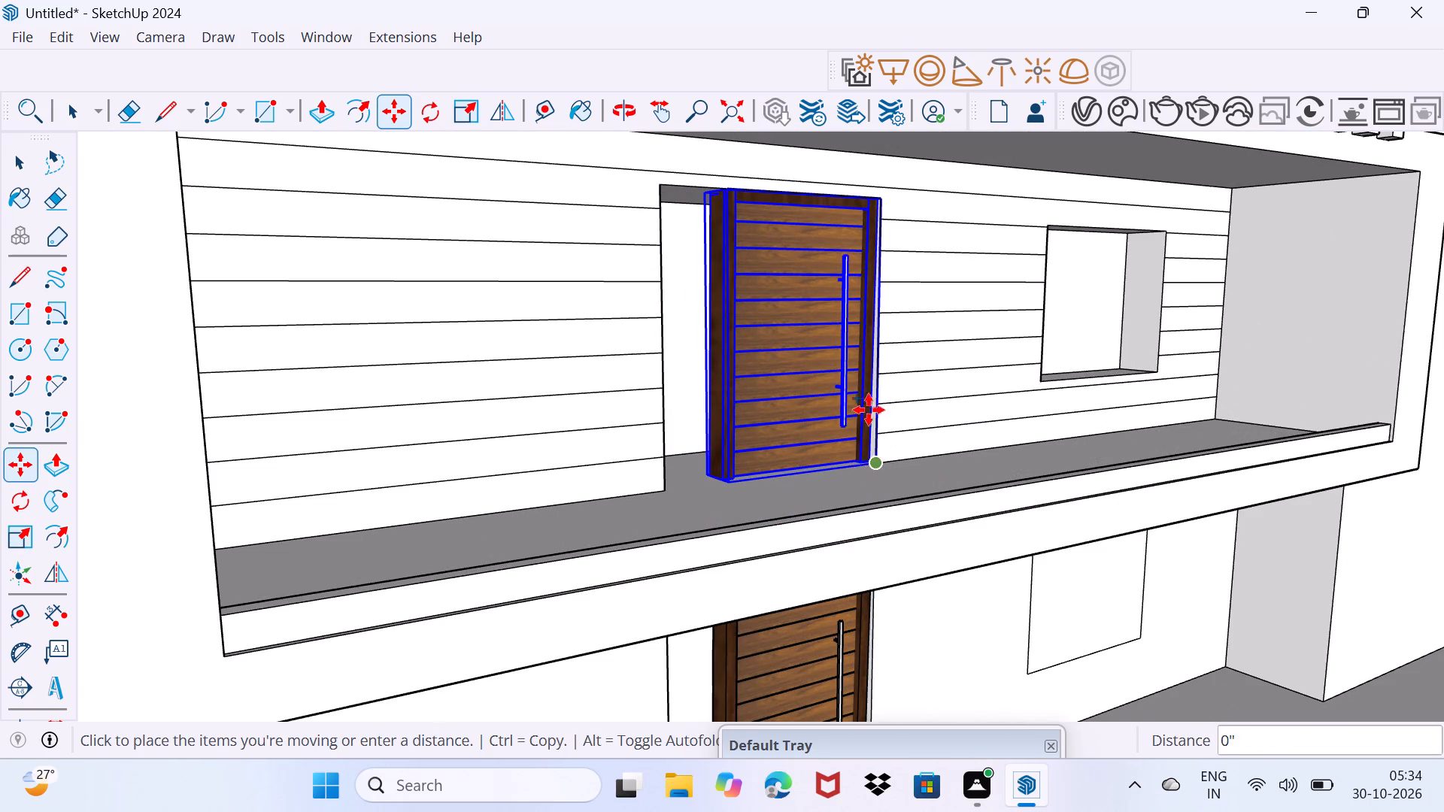
{"action": "scroll", "coordinate": [860, 382], "scroll_direction": "down", "scroll_amount": 4}
{"action": "middle_click_drag", "start_coordinate": [860, 382], "coordinate": [868, 567], "text": "shift"}
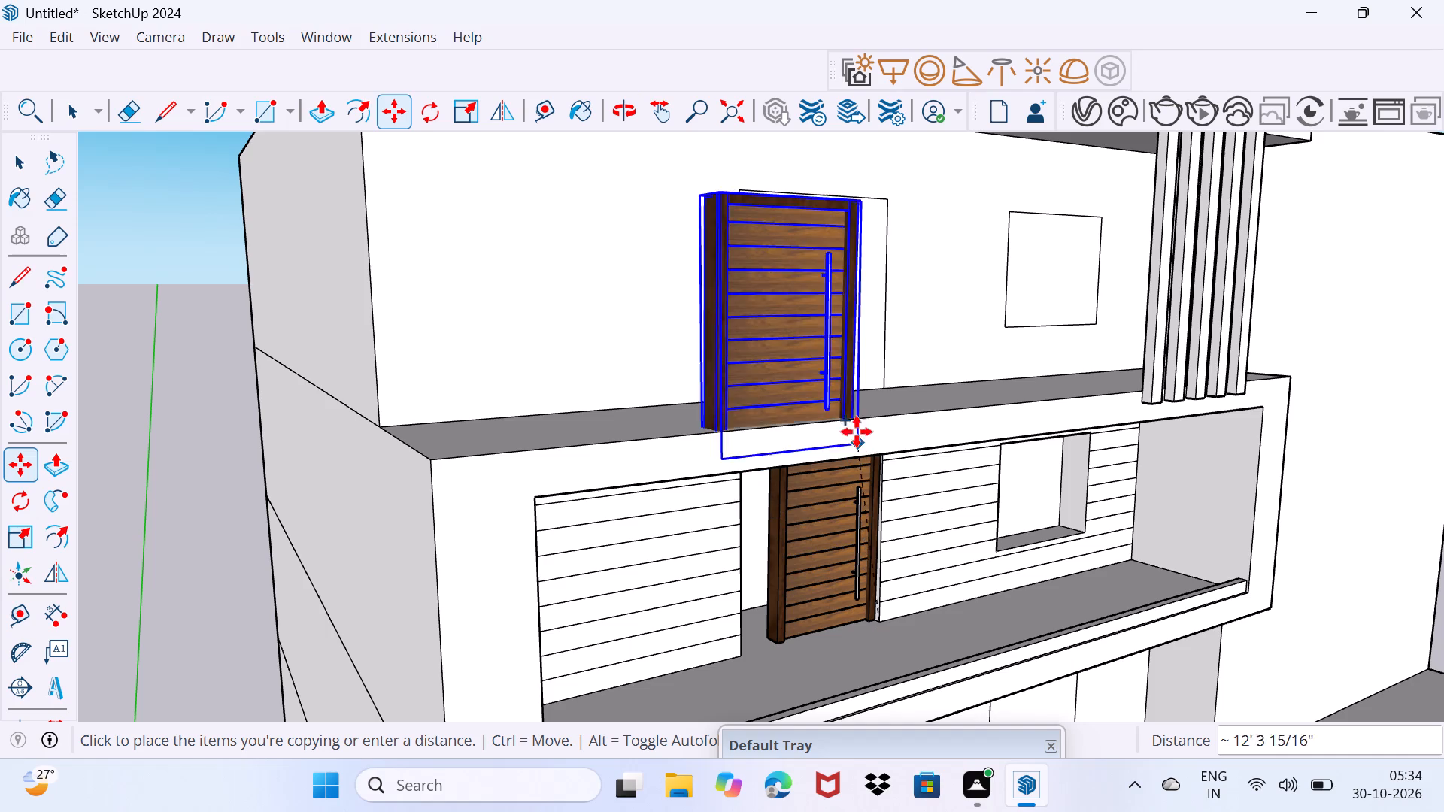
{"action": "left_click", "coordinate": [815, 414]}
Push the third-floor door face into the wall to recess the opening.
{"action": "scroll", "coordinate": [872, 381], "scroll_direction": "up", "scroll_amount": 2}
{"action": "middle_click_drag", "start_coordinate": [870, 383], "coordinate": [773, 411]}
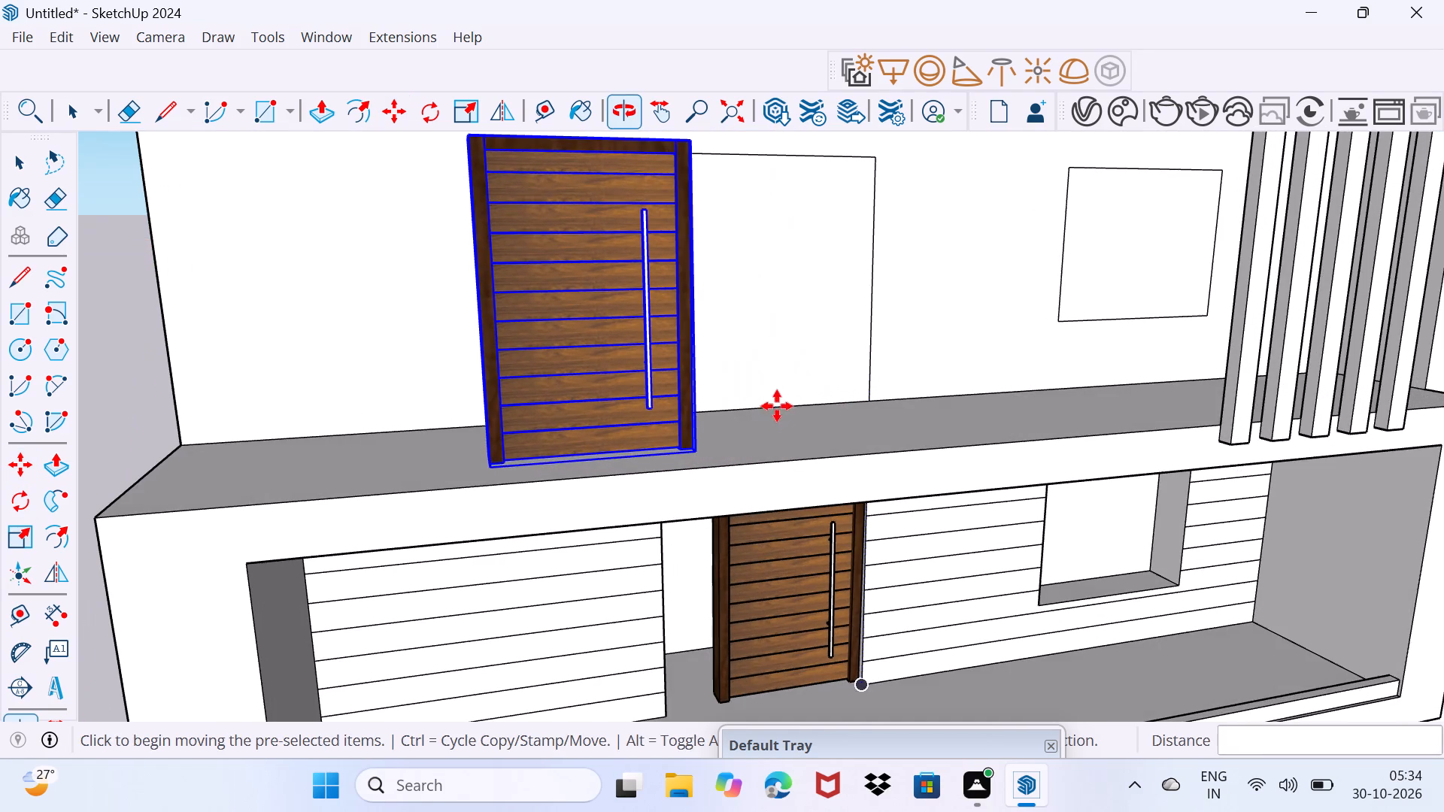
{"action": "key", "text": "space"}
{"action": "left_click", "coordinate": [798, 356]}
{"action": "key", "text": "p"}
{"action": "left_click", "coordinate": [798, 356]}
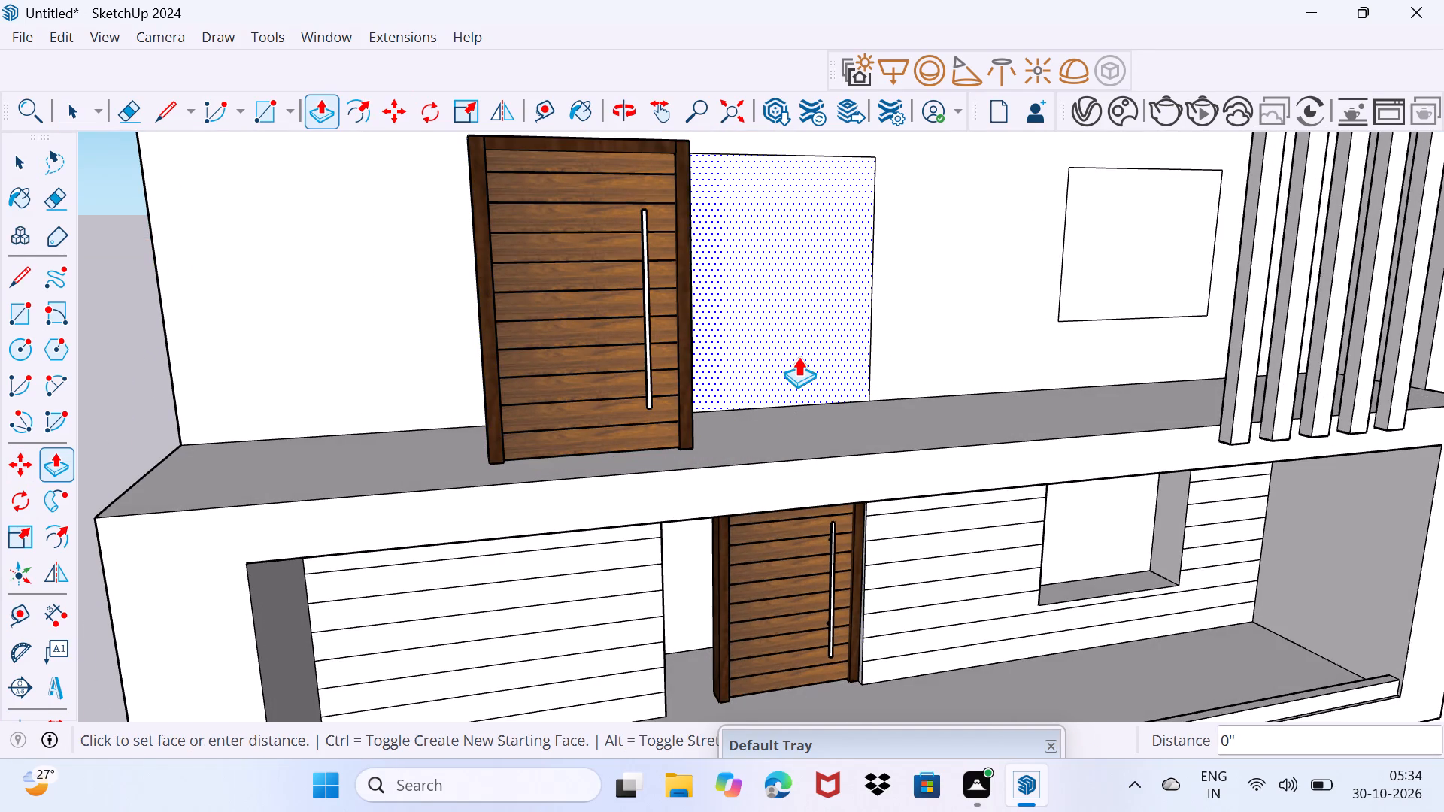
{"action": "left_click", "coordinate": [772, 330]}
{"action": "key", "text": "space"}
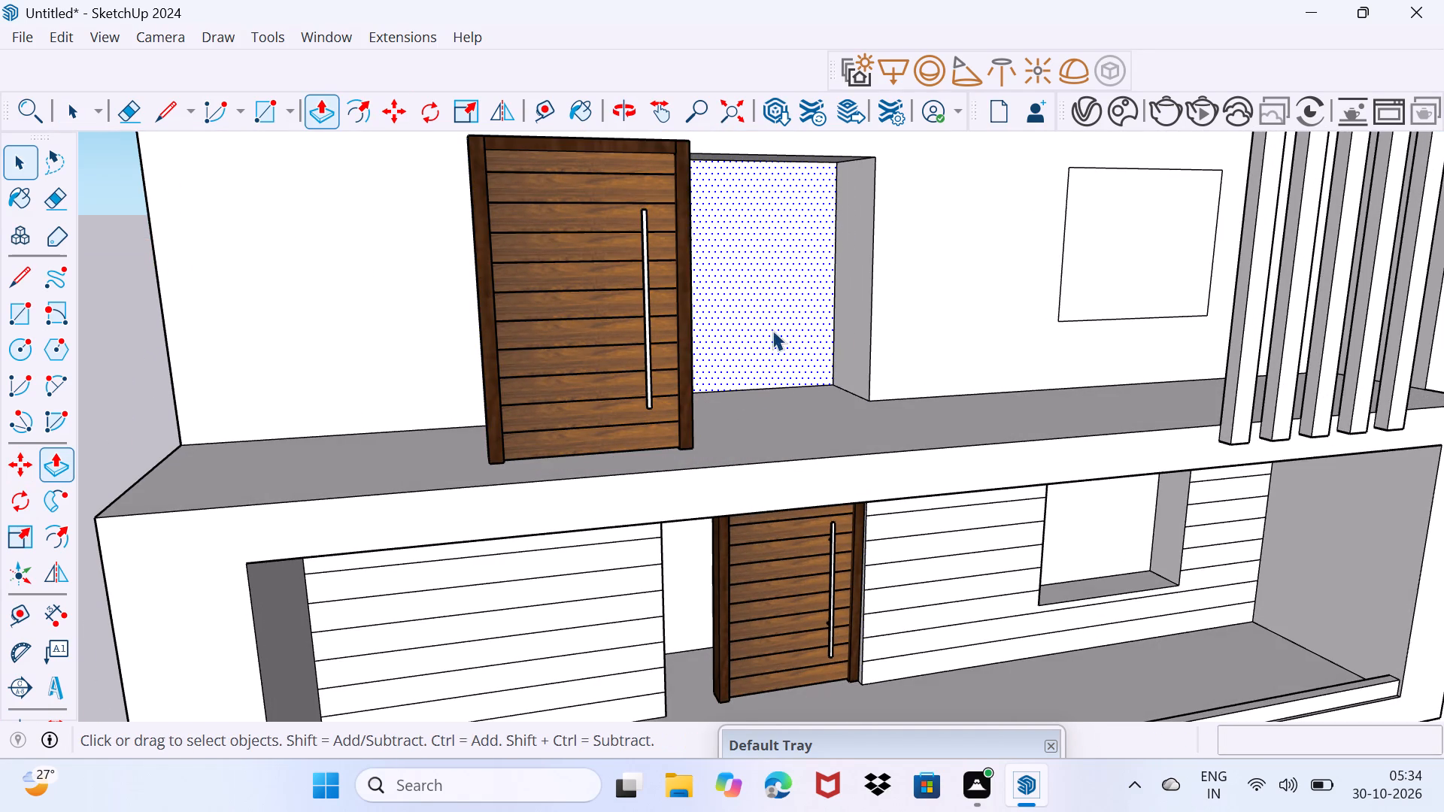
Move the third-floor door about 8' so its lower corner meets the recessed opening's lower corner nearest the window outline.
{"action": "left_click", "coordinate": [668, 347]}
{"action": "scroll", "coordinate": [708, 458], "scroll_direction": "up", "scroll_amount": 2}
{"action": "key", "text": "m"}
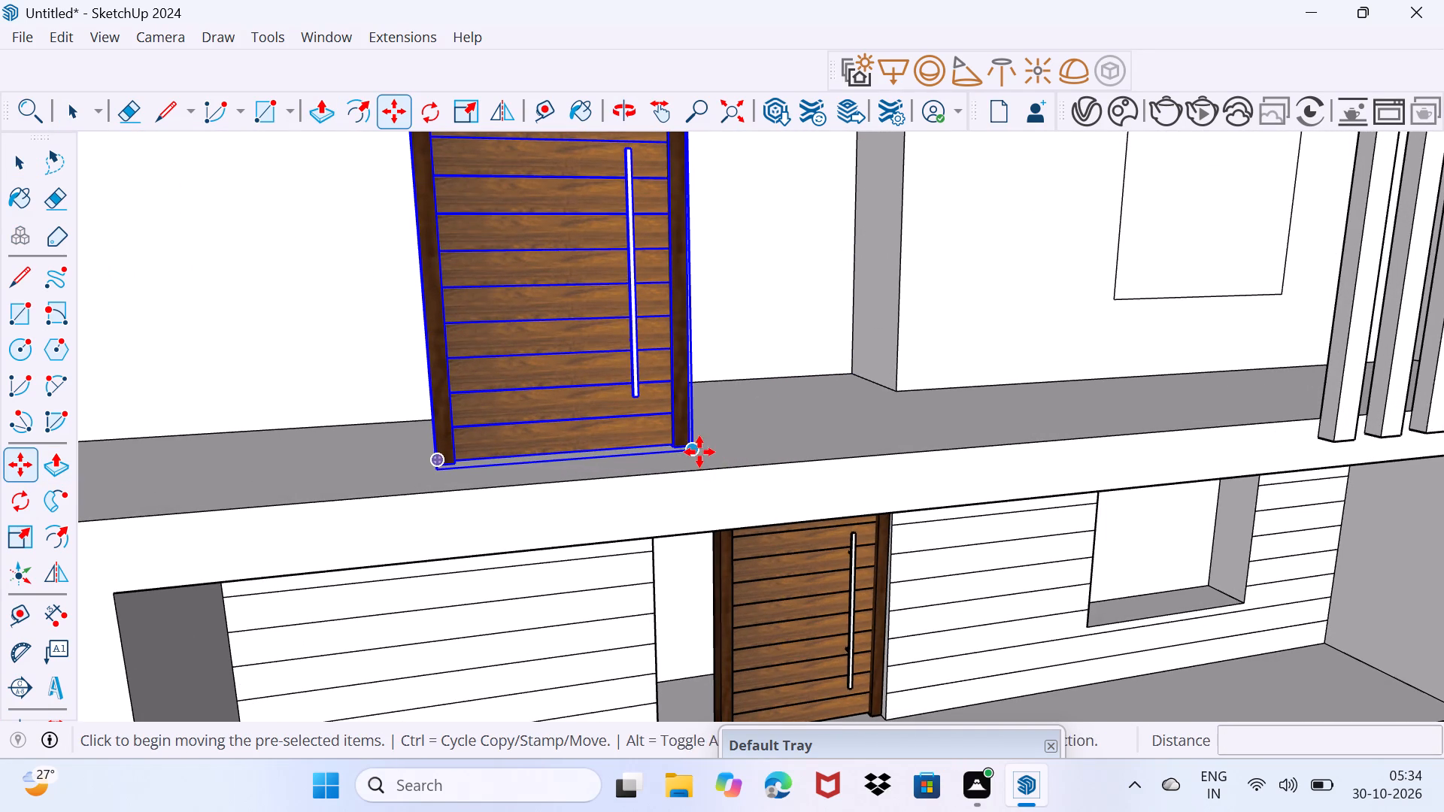
{"action": "left_click", "coordinate": [699, 452]}
{"action": "left_click", "coordinate": [894, 394]}
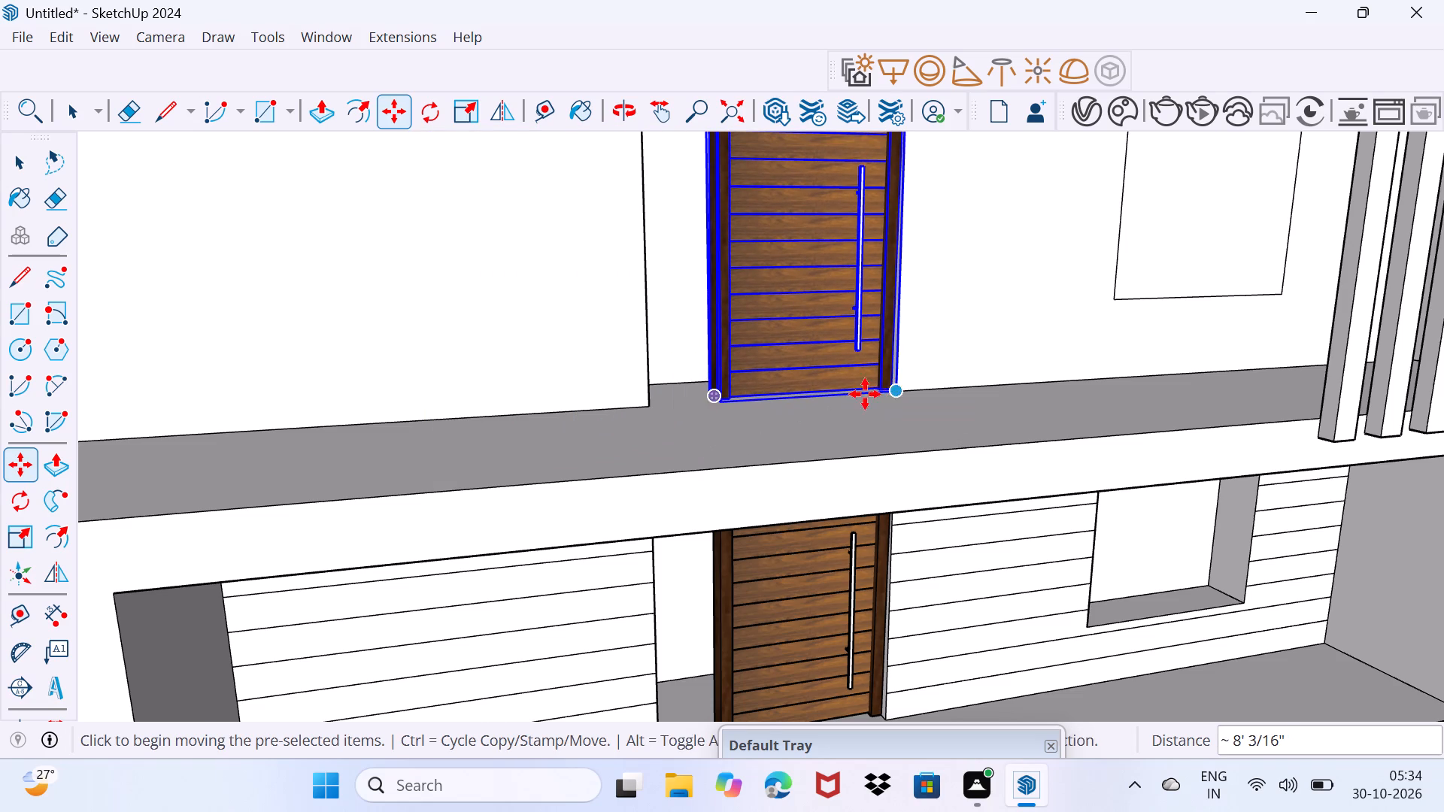
{"action": "scroll", "coordinate": [855, 394], "scroll_direction": "down", "scroll_amount": 15}
{"action": "scroll", "coordinate": [1224, 516], "scroll_direction": "up", "scroll_amount": 4}
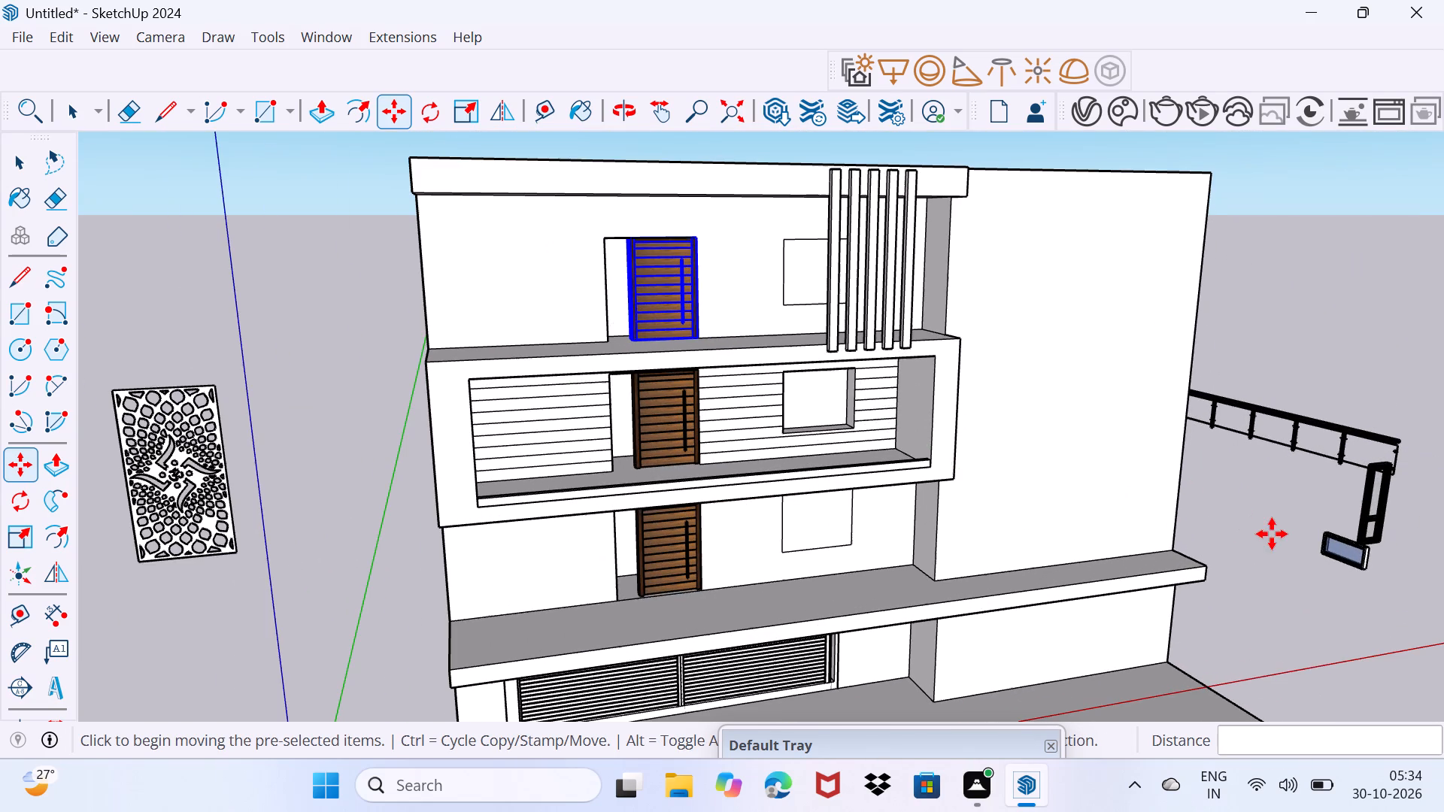
{"action": "key", "text": "space"}
Copy the narrow black-framed window about 63' 9" from beside the building into the gap beside the first-floor door.
{"action": "left_click_drag", "start_coordinate": [1241, 574], "coordinate": [1263, 449]}
{"action": "scroll", "coordinate": [1281, 443], "scroll_direction": "up", "scroll_amount": 2}
{"action": "scroll", "coordinate": [1338, 483], "scroll_direction": "up", "scroll_amount": 1}
{"action": "middle_click_drag", "start_coordinate": [1338, 483], "coordinate": [1306, 486]}
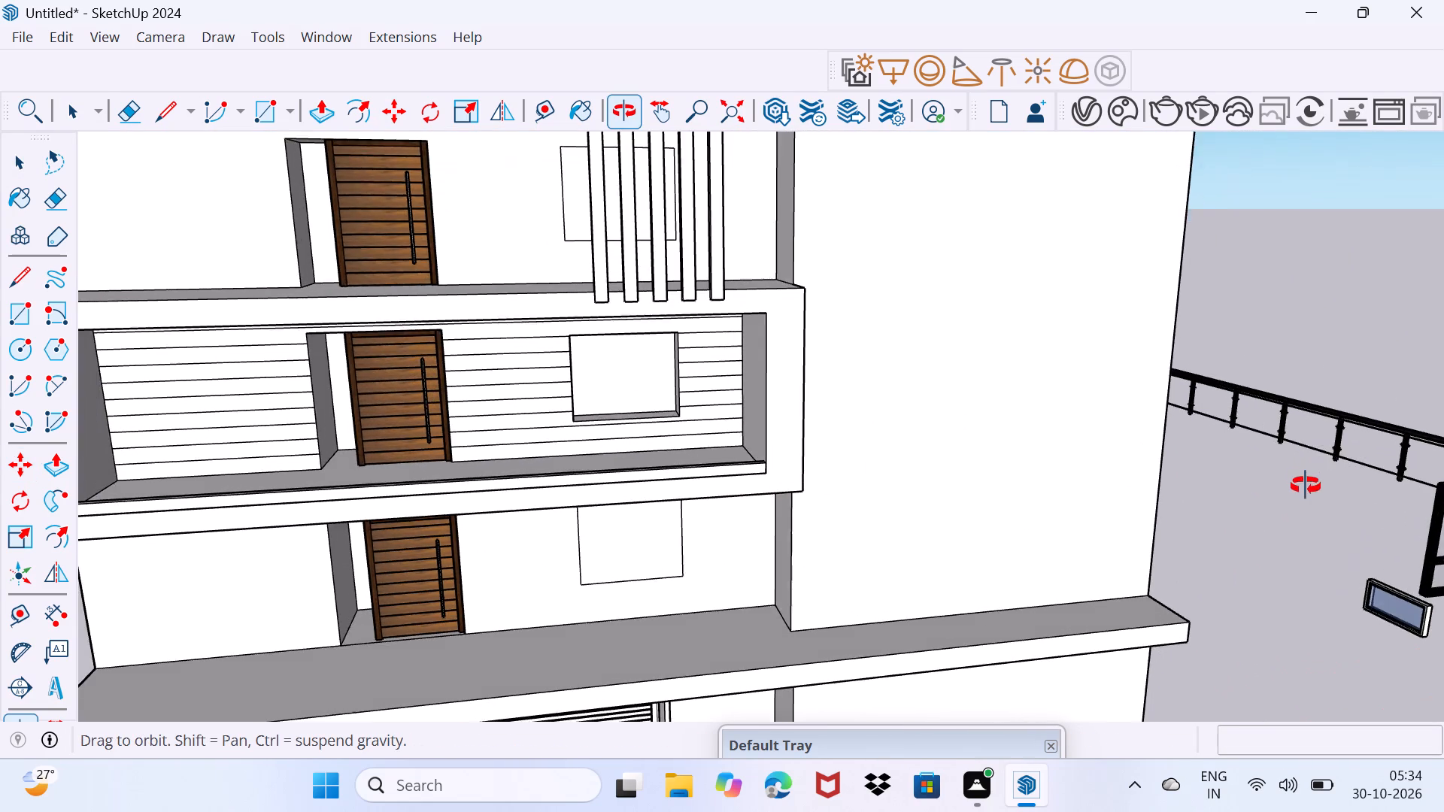
{"action": "middle_click_drag", "start_coordinate": [1306, 486], "coordinate": [1172, 348]}
{"action": "scroll", "coordinate": [1210, 457], "scroll_direction": "up", "scroll_amount": 4}
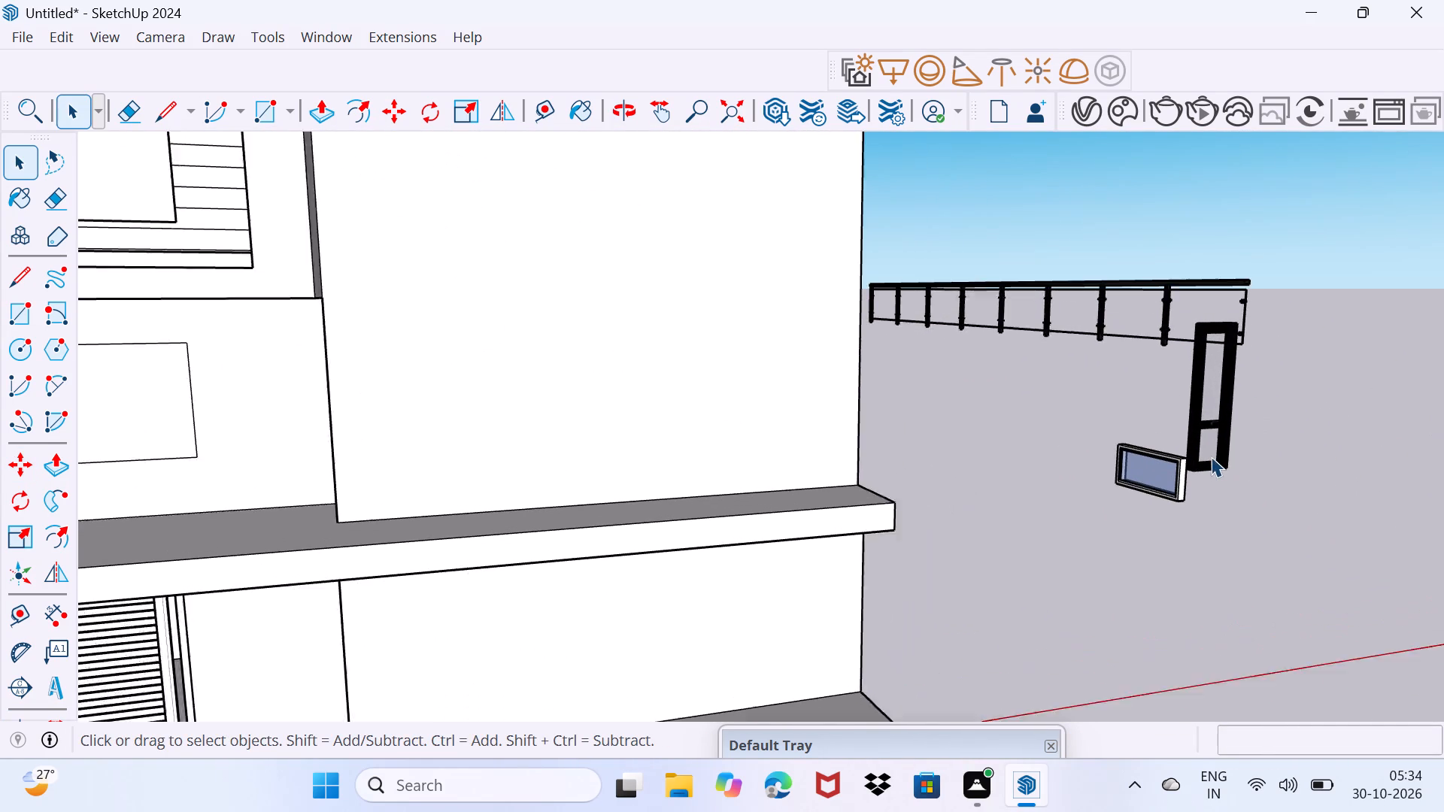
{"action": "left_click", "coordinate": [1212, 456]}
{"action": "key", "text": "m"}
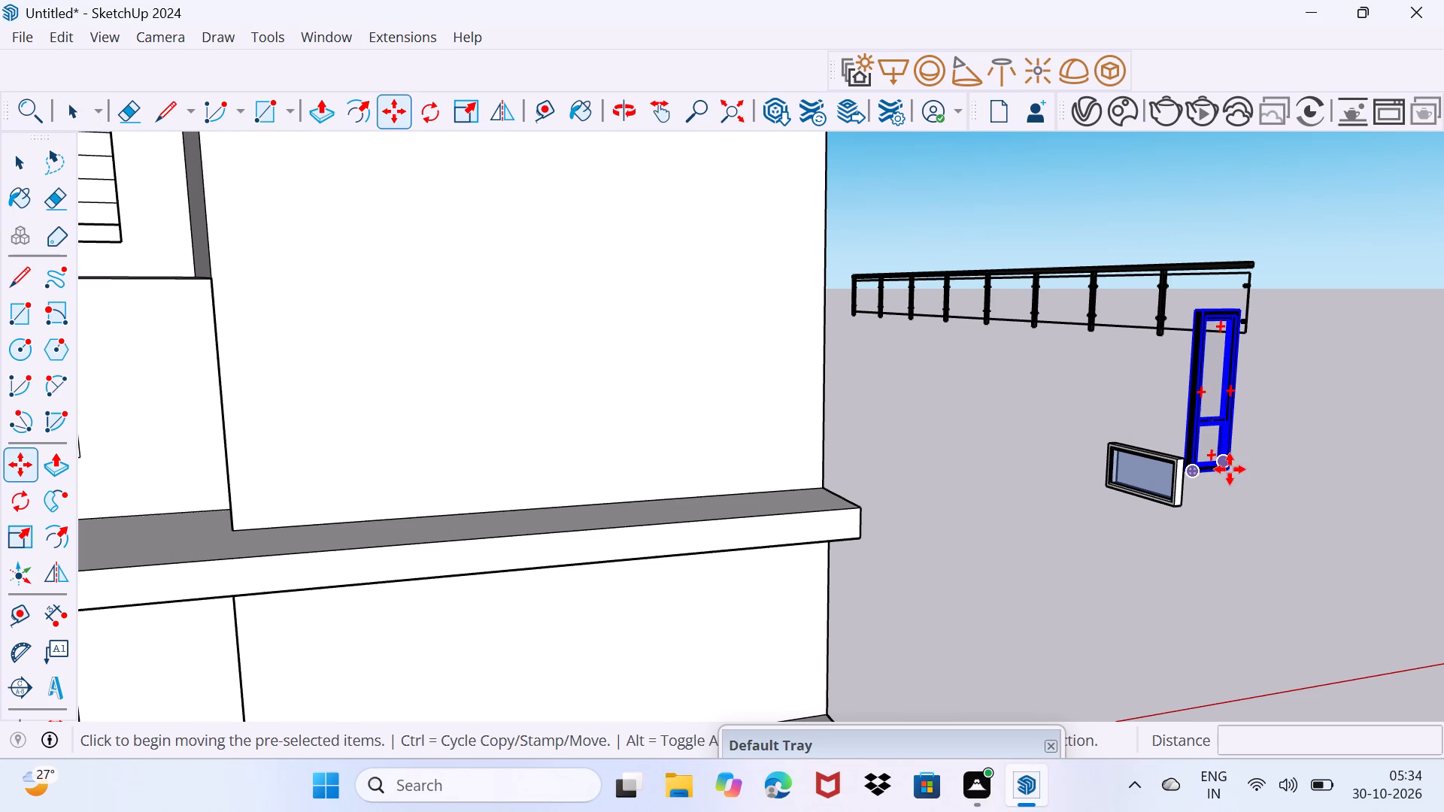
{"action": "left_click", "coordinate": [1228, 468]}
{"action": "scroll", "coordinate": [1009, 496], "scroll_direction": "down", "scroll_amount": 3}
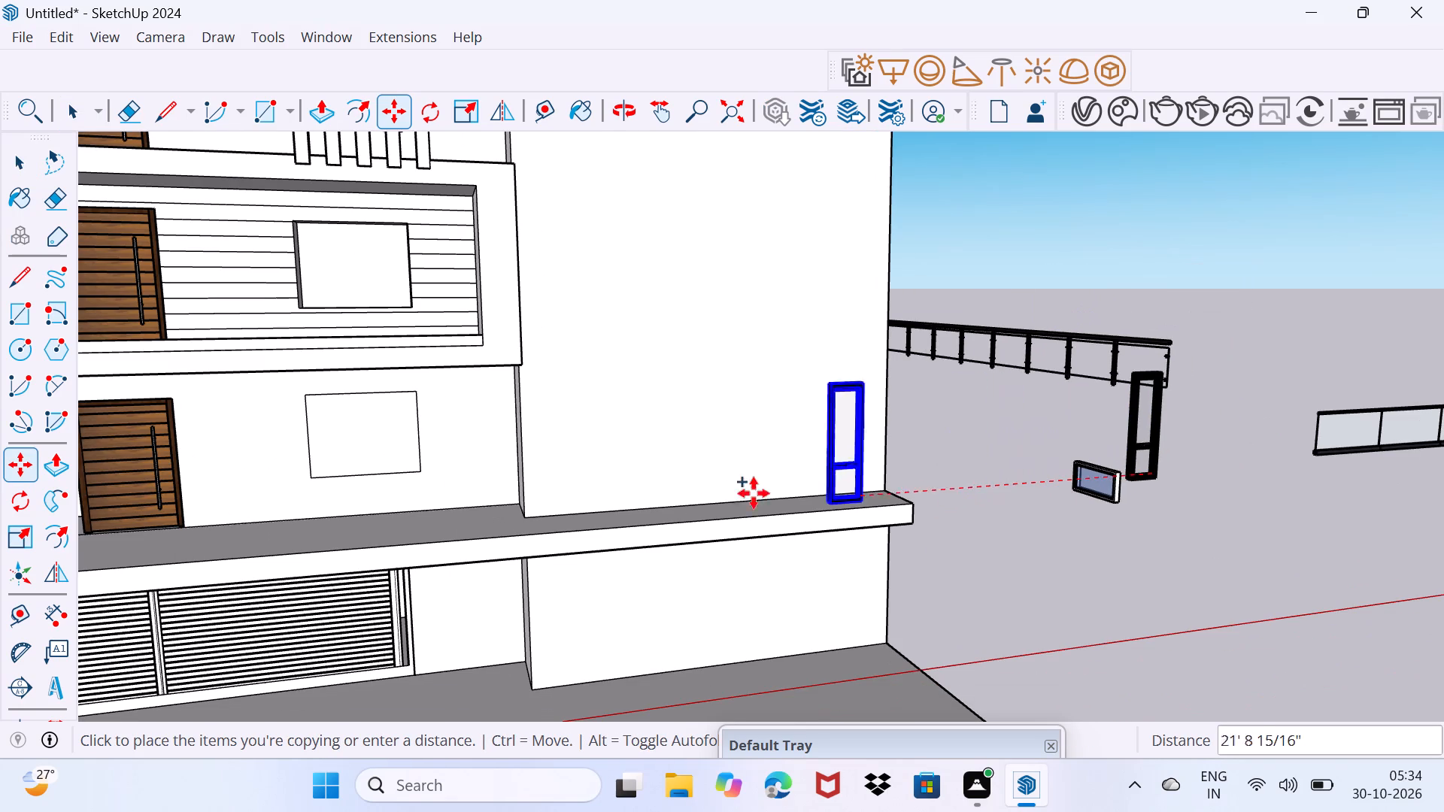
{"action": "middle_click_drag", "start_coordinate": [423, 486], "coordinate": [883, 537]}
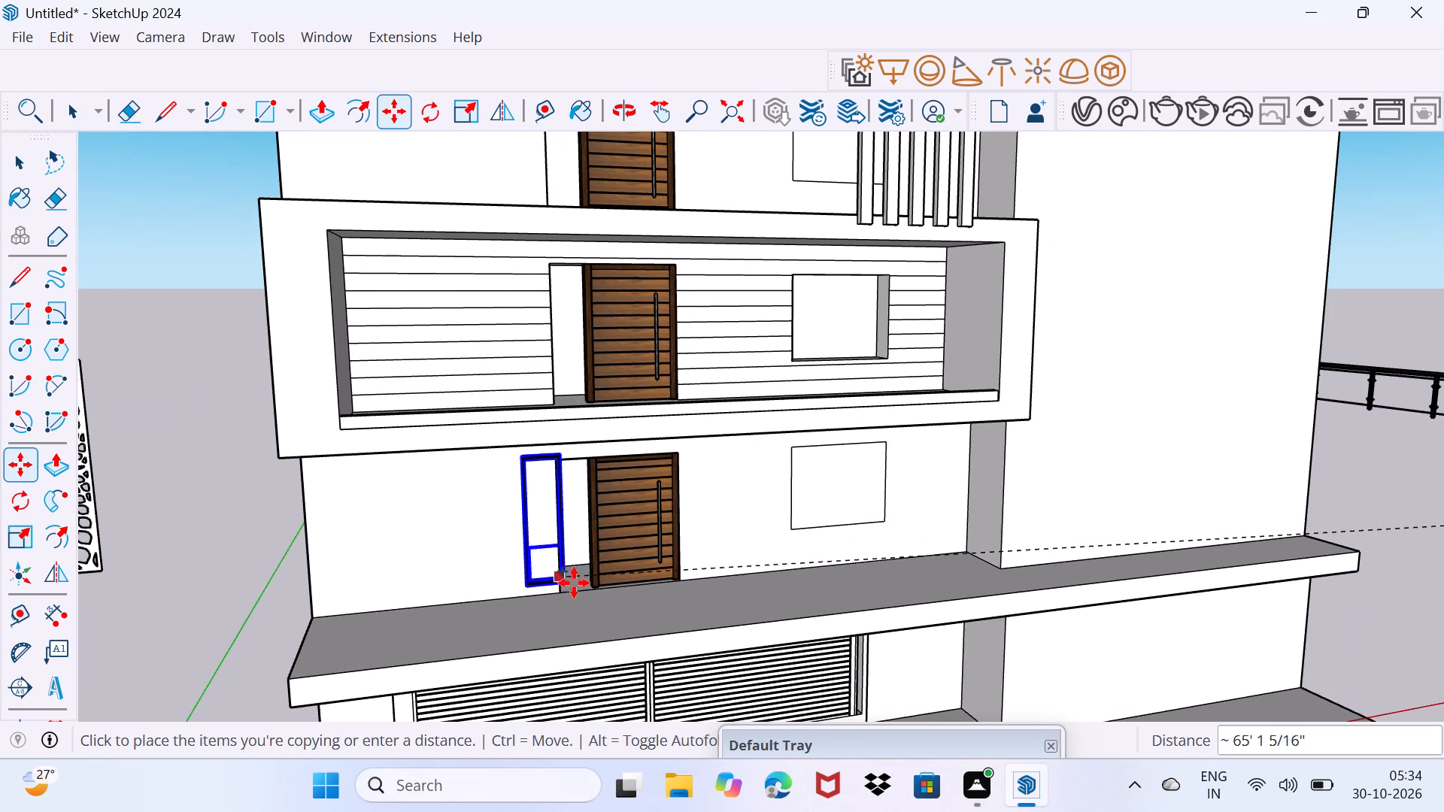
{"action": "scroll", "coordinate": [593, 592], "scroll_direction": "up", "scroll_amount": 14}
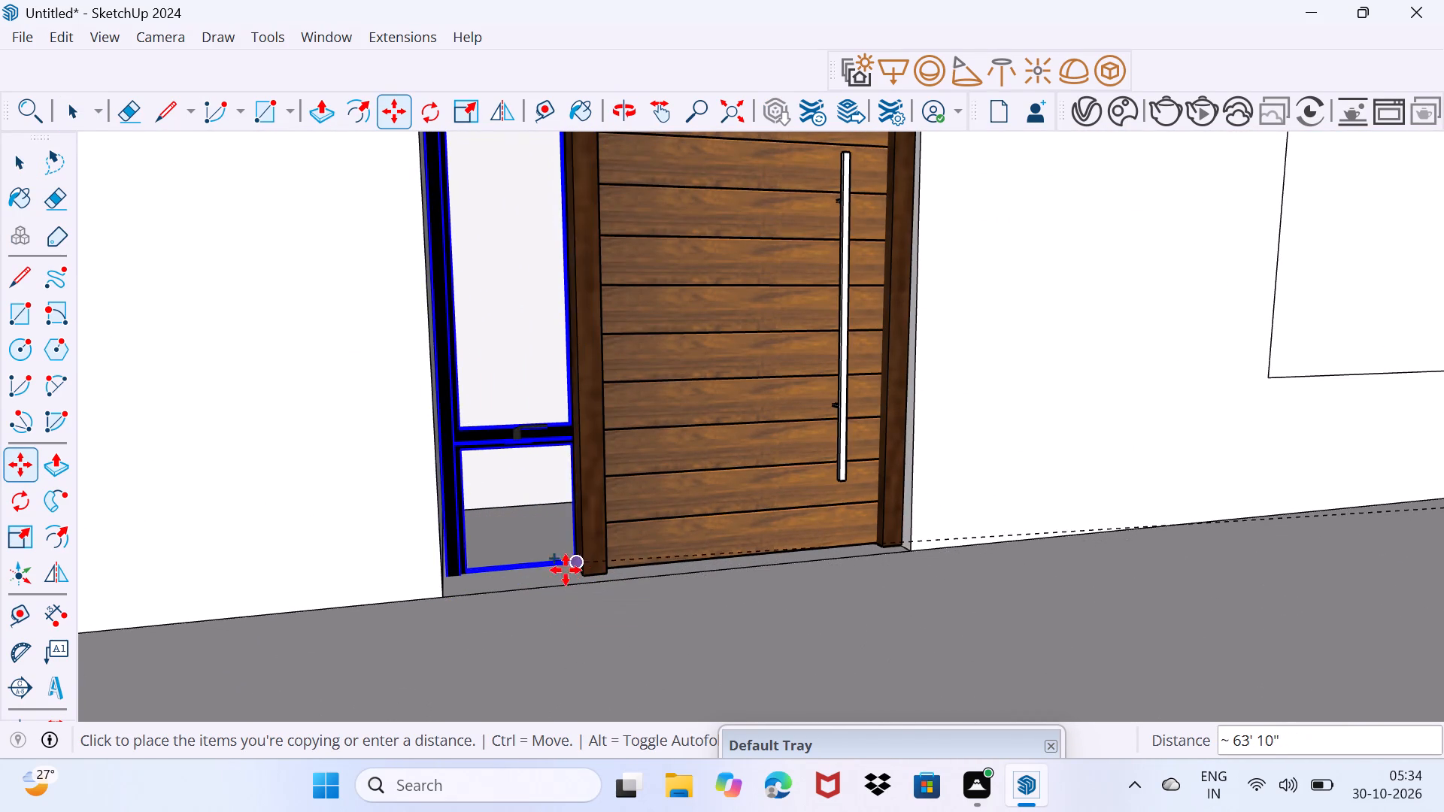
{"action": "scroll", "coordinate": [566, 575], "scroll_direction": "up", "scroll_amount": 6}
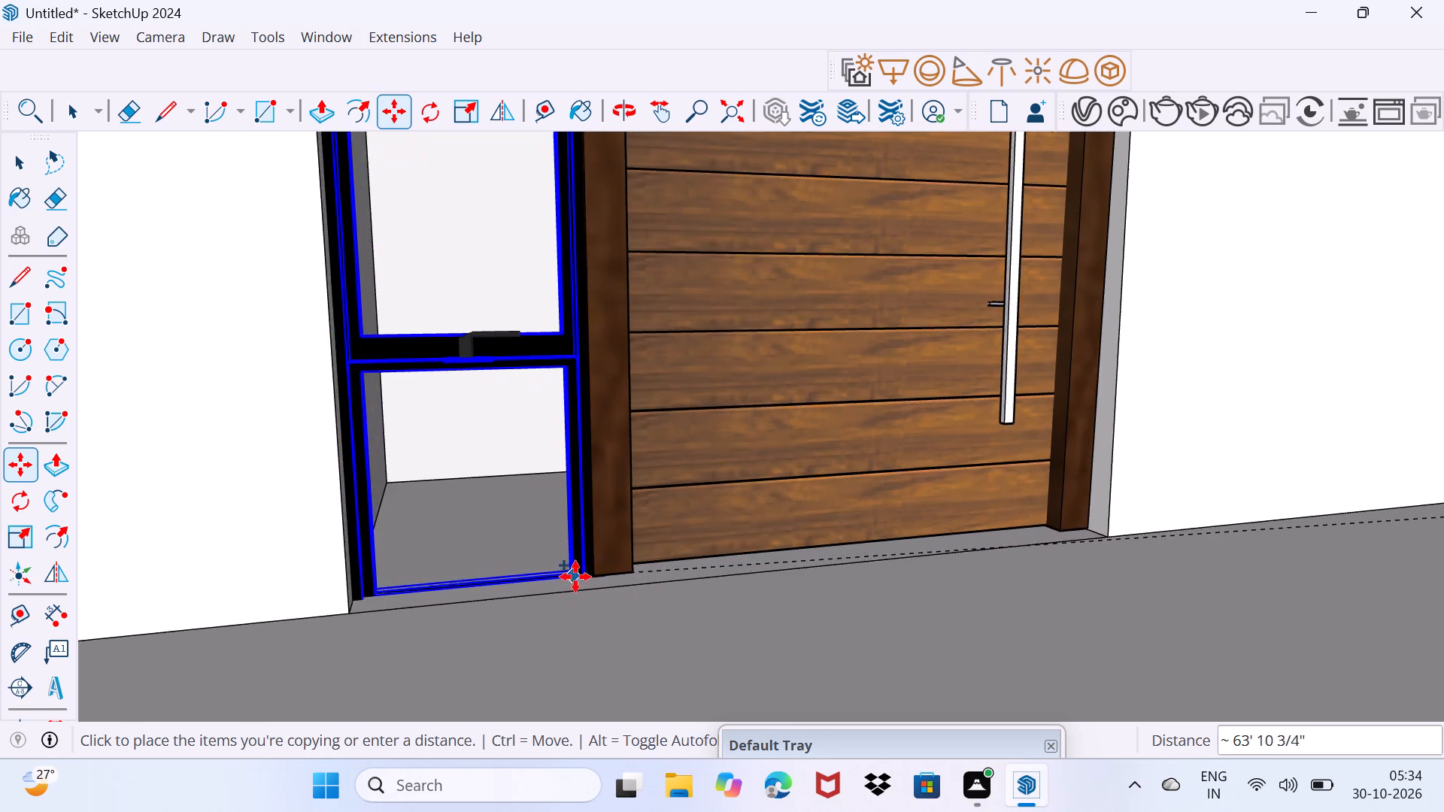
{"action": "scroll", "coordinate": [575, 577], "scroll_direction": "up", "scroll_amount": 1}
{"action": "left_click", "coordinate": [604, 572]}
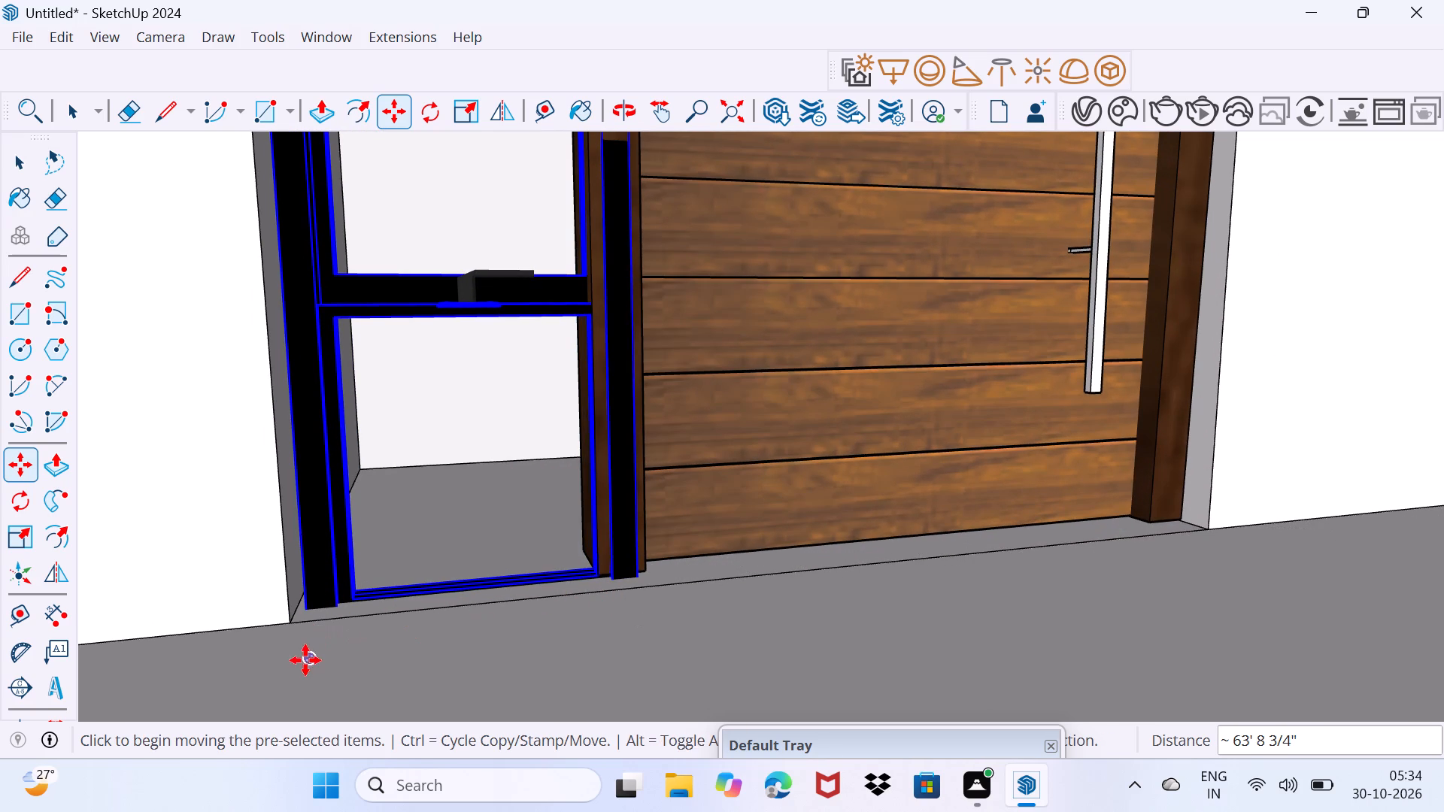
Move the narrow first-floor window about 4 3/4" so its lower outer corner meets the recessed opening's front lower corner.
{"action": "left_click", "coordinate": [309, 660]}
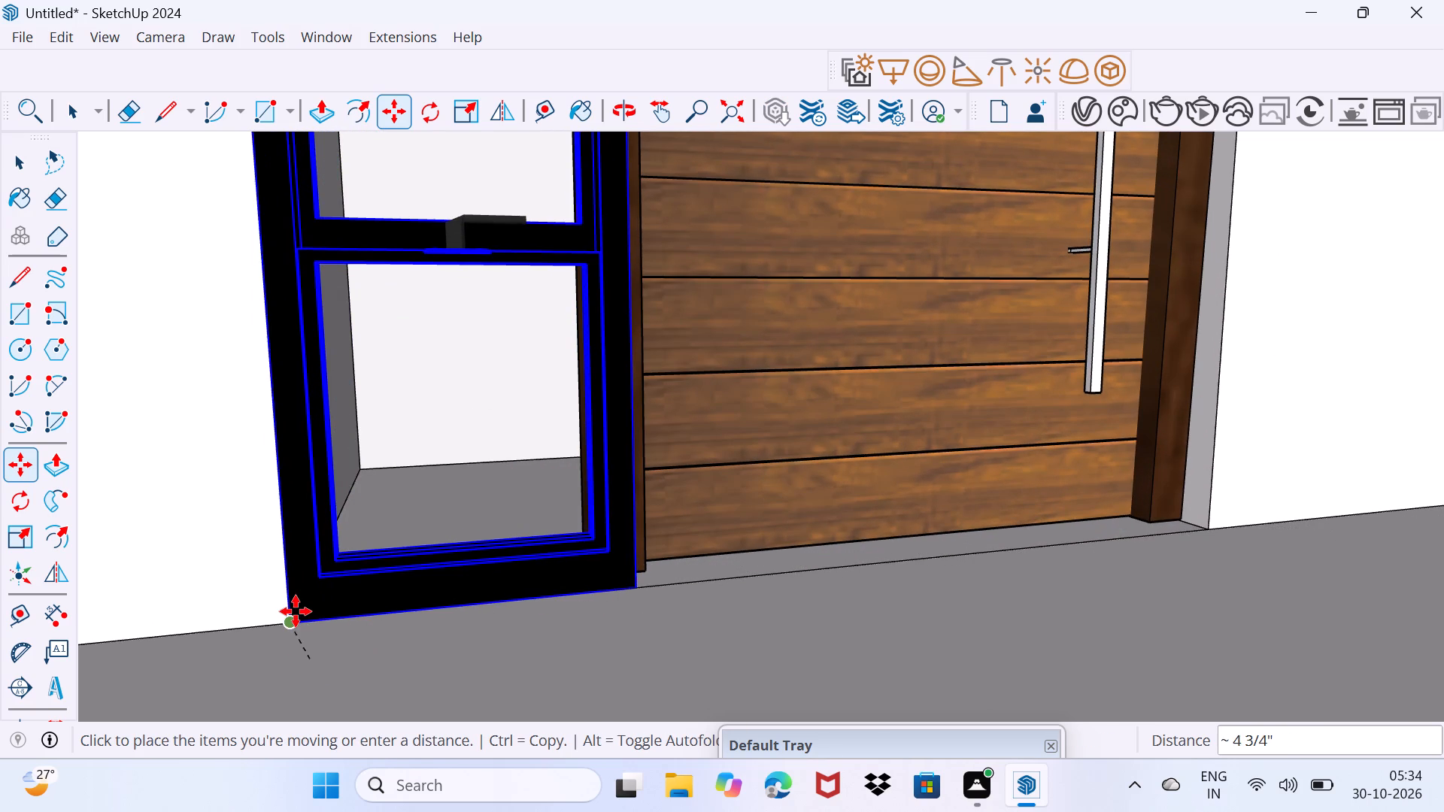
{"action": "left_click", "coordinate": [292, 614]}
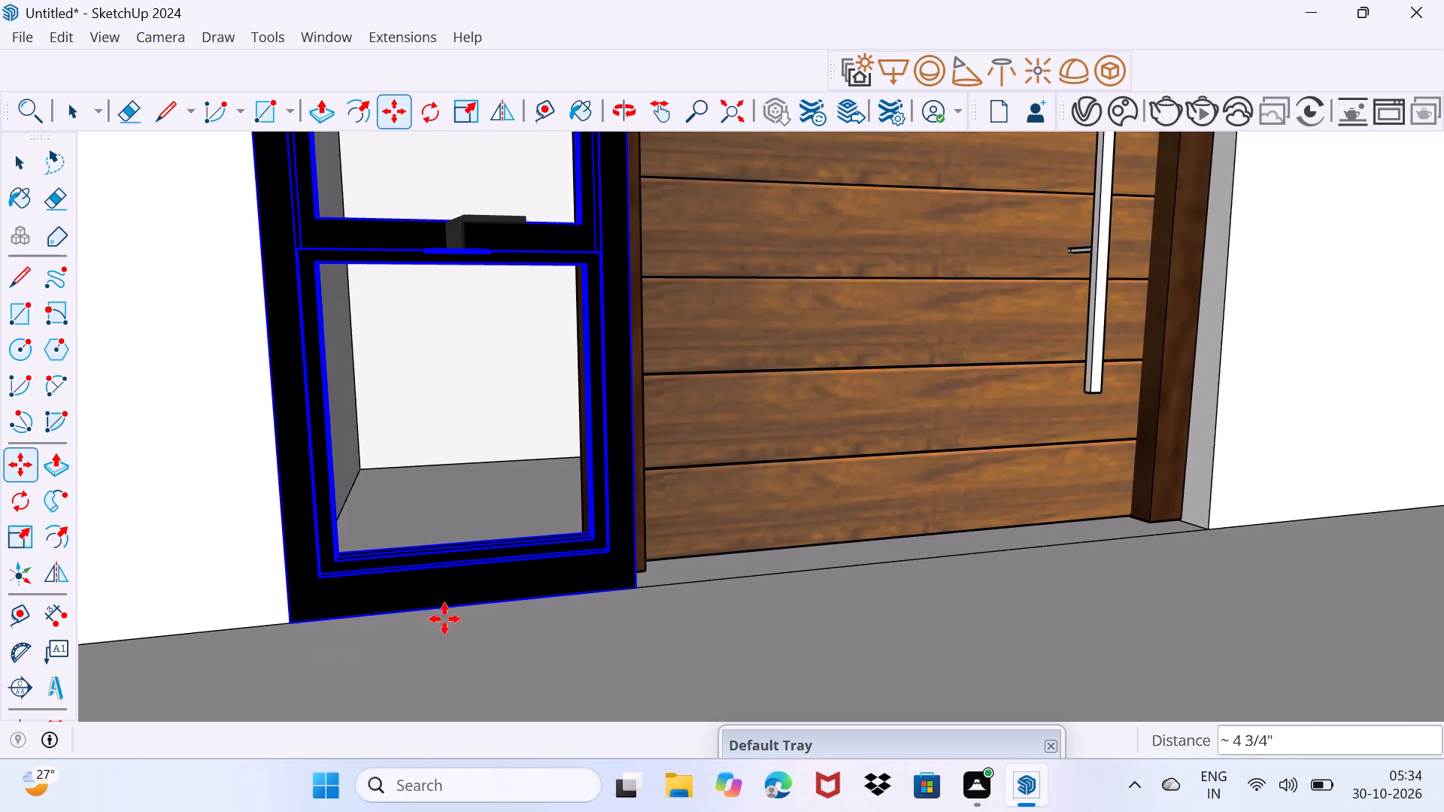
Move the first-floor window about 3 9/16" deeper into the recess, with its lower front corner at the foot of the door frame.
{"action": "middle_click_drag", "start_coordinate": [858, 644], "coordinate": [518, 650]}
{"action": "scroll", "coordinate": [572, 544], "scroll_direction": "up", "scroll_amount": 5}
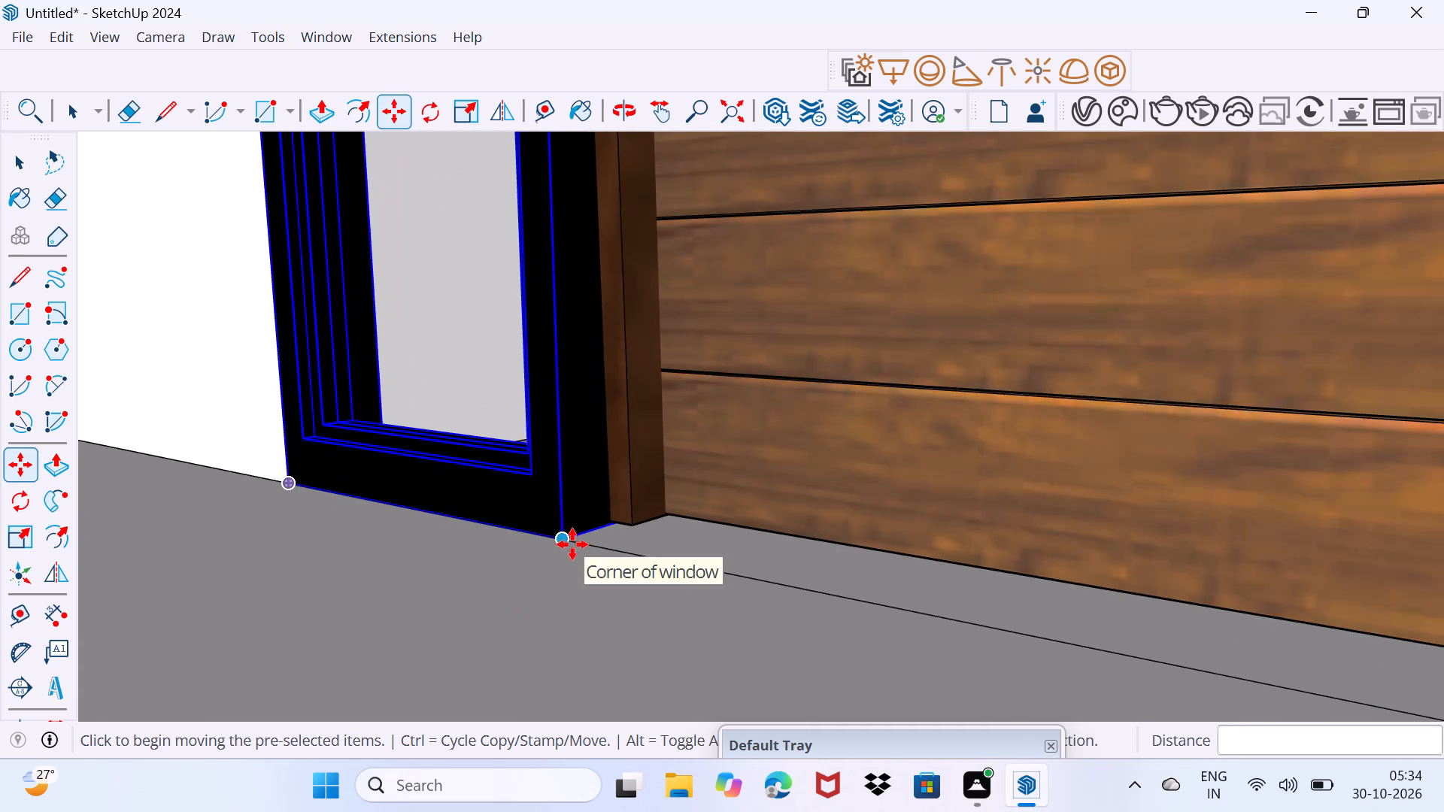
{"action": "scroll", "coordinate": [572, 544], "scroll_direction": "up", "scroll_amount": 2}
{"action": "left_click", "coordinate": [559, 543]}
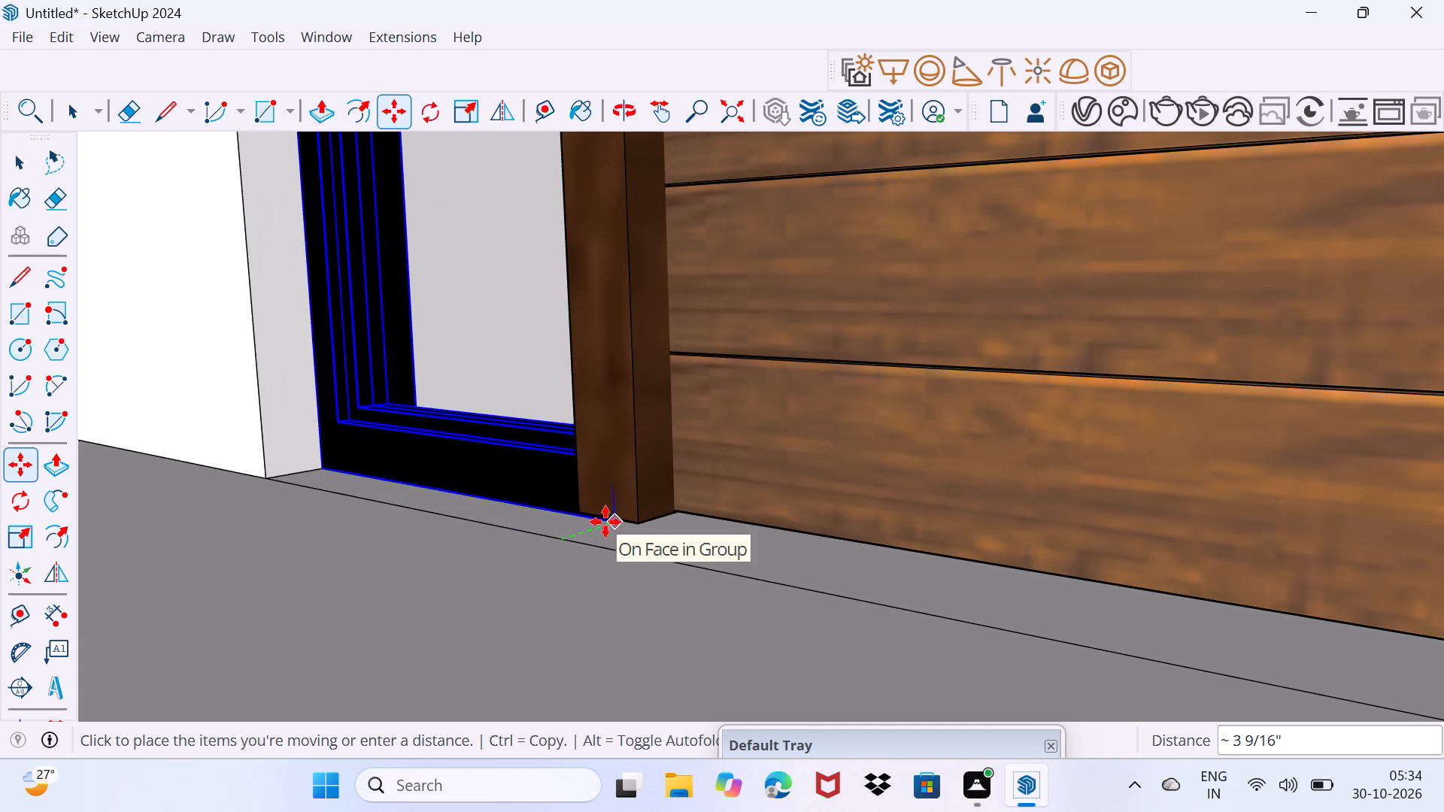
{"action": "left_click", "coordinate": [605, 522]}
Scale the first-floor window vertically by about 1.03 so its top meets the head of the recessed opening.
{"action": "scroll", "coordinate": [492, 490], "scroll_direction": "down", "scroll_amount": 8}
{"action": "middle_click_drag", "start_coordinate": [457, 423], "coordinate": [563, 434]}
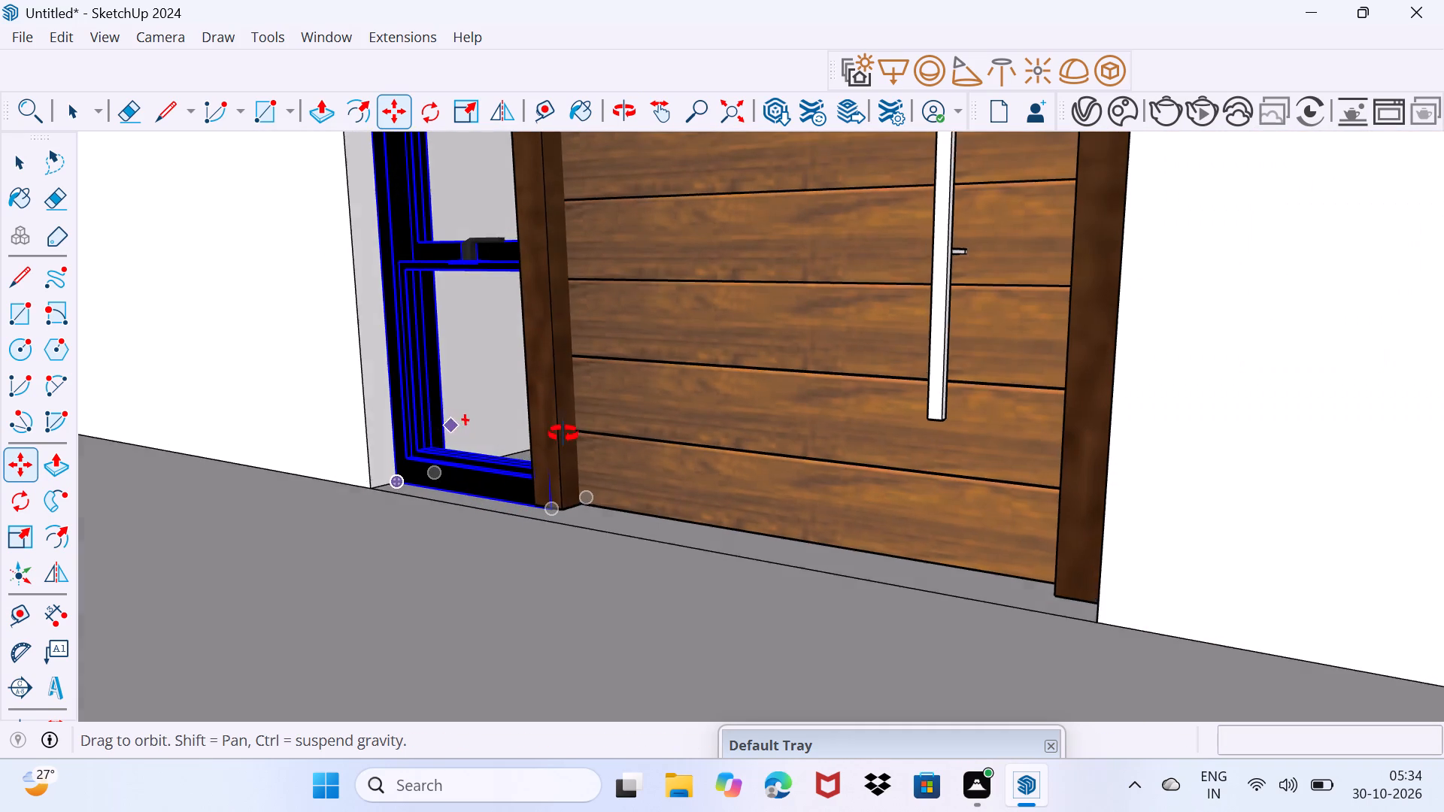
{"action": "middle_click_drag", "start_coordinate": [563, 434], "coordinate": [680, 694]}
{"action": "middle_click_drag", "start_coordinate": [626, 370], "coordinate": [729, 622]}
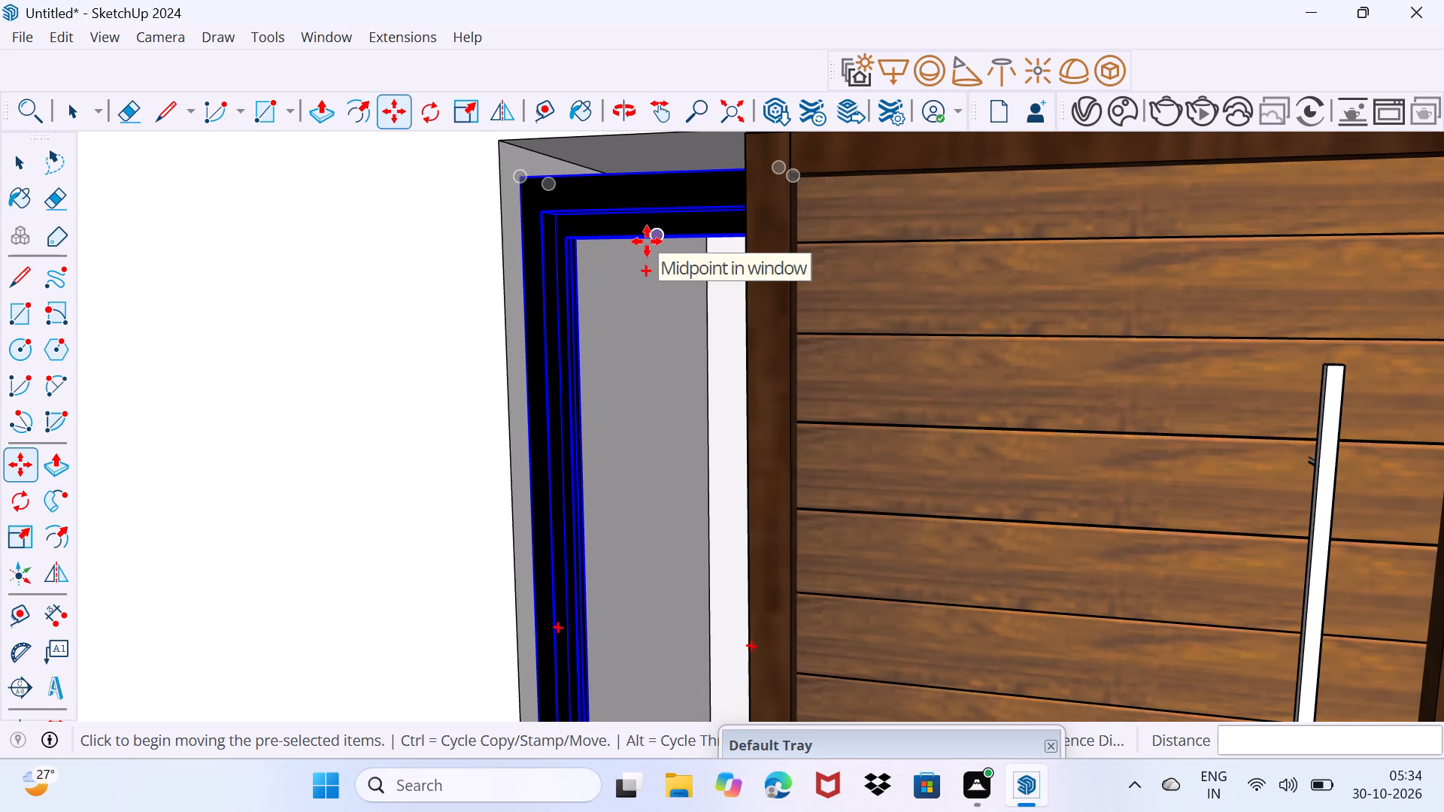
{"action": "key", "text": "s"}
{"action": "scroll", "coordinate": [645, 165], "scroll_direction": "up", "scroll_amount": 2}
{"action": "middle_click_drag", "start_coordinate": [652, 185], "coordinate": [636, 219]}
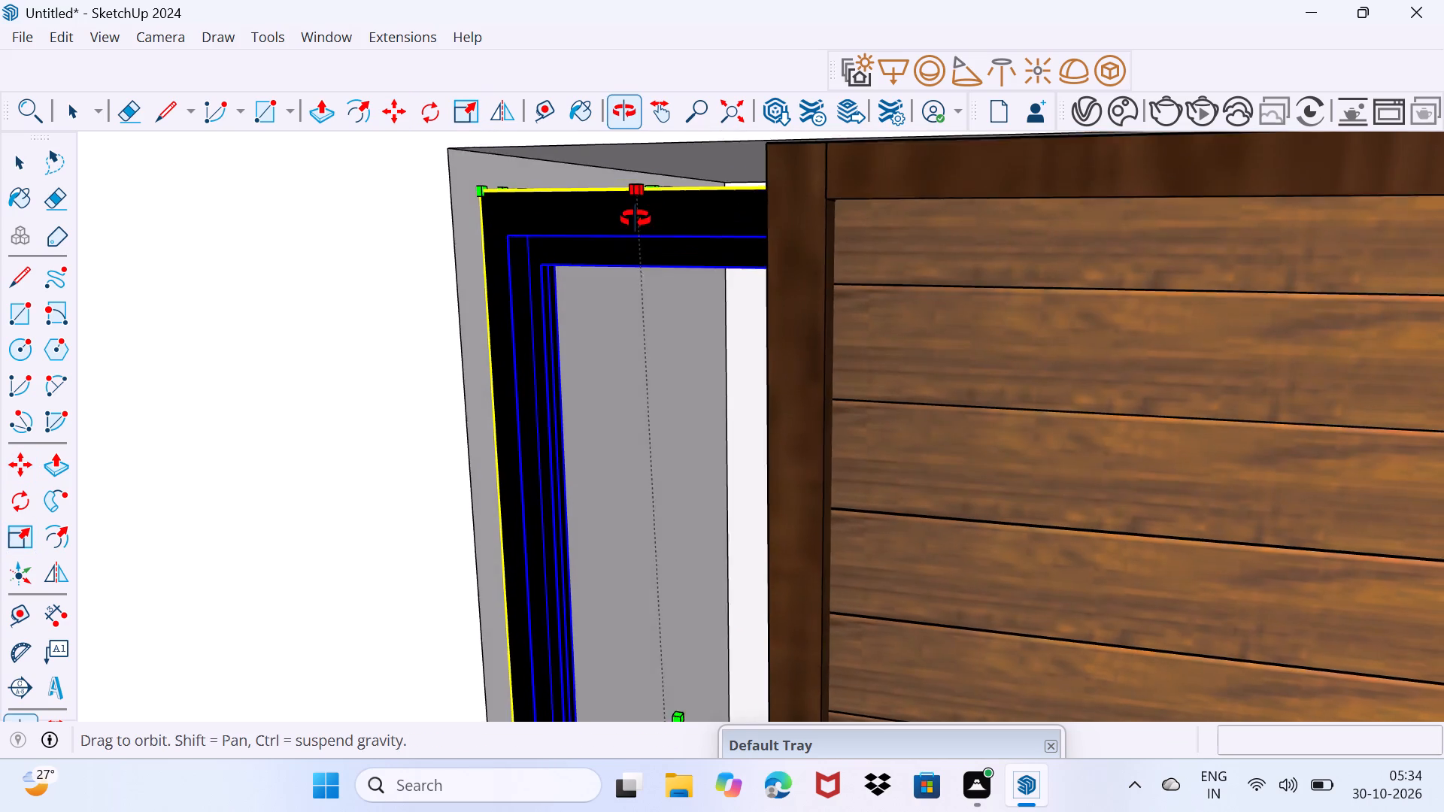
{"action": "middle_click_drag", "start_coordinate": [636, 219], "coordinate": [617, 223]}
{"action": "left_click_drag", "start_coordinate": [646, 192], "coordinate": [642, 174]}
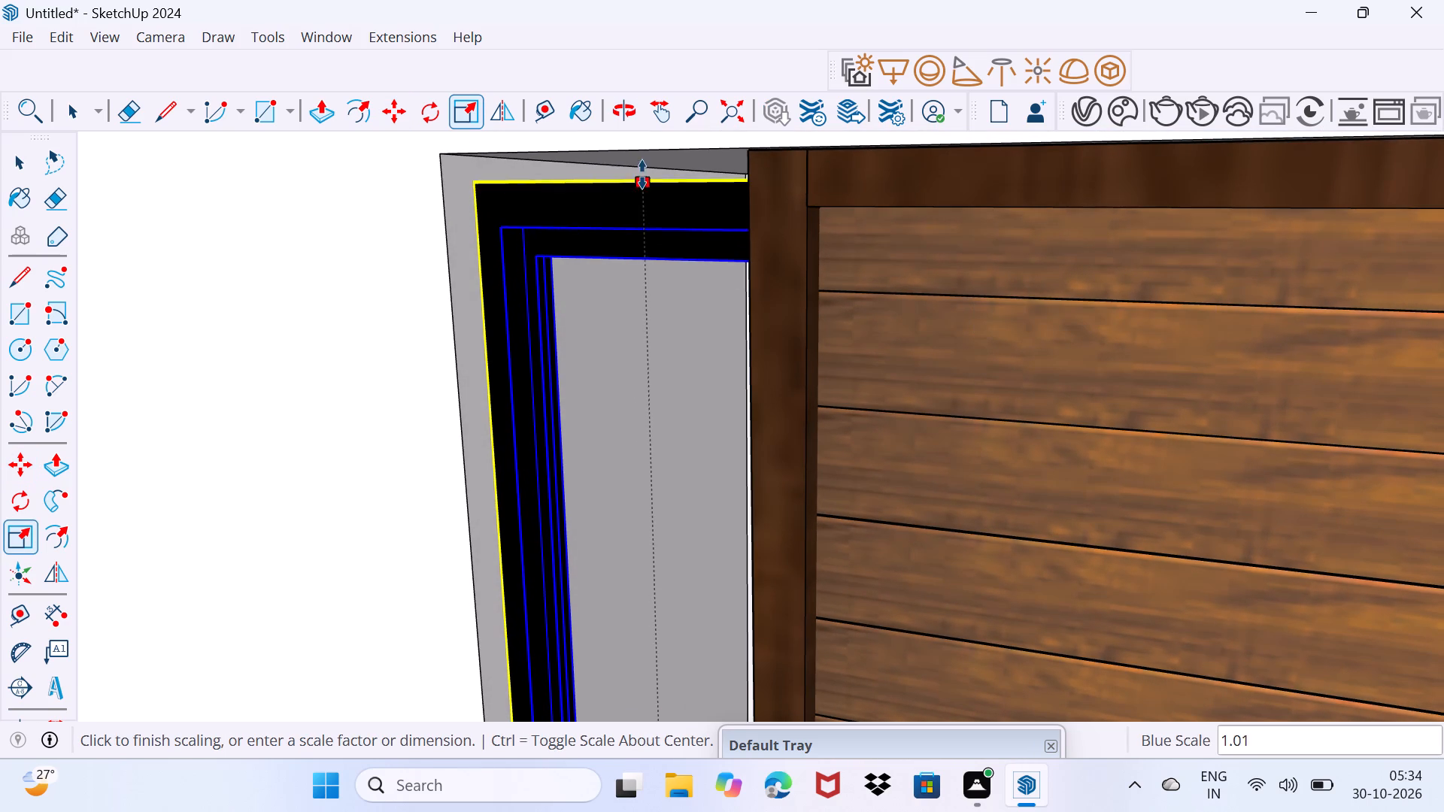
{"action": "left_click_drag", "start_coordinate": [642, 174], "coordinate": [642, 157]}
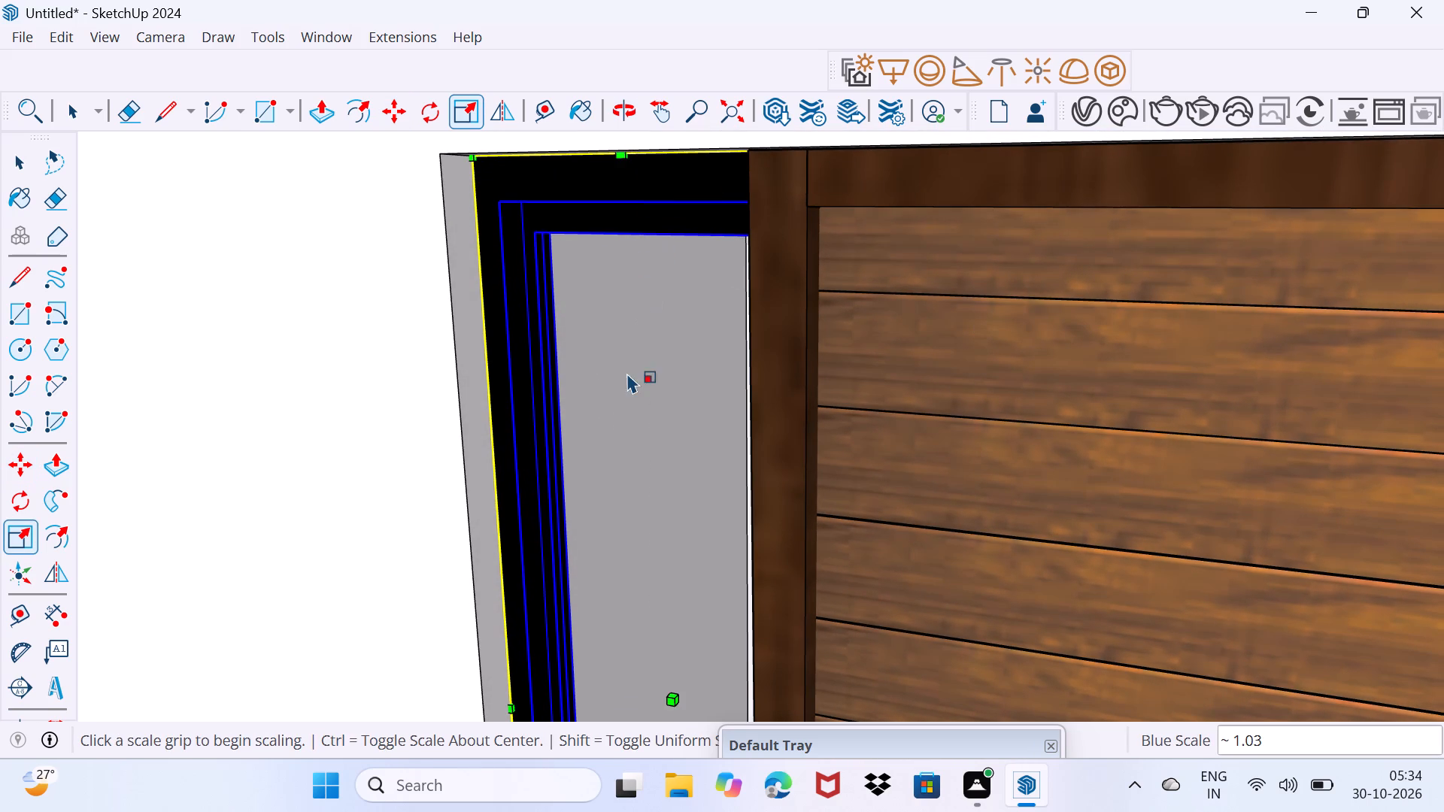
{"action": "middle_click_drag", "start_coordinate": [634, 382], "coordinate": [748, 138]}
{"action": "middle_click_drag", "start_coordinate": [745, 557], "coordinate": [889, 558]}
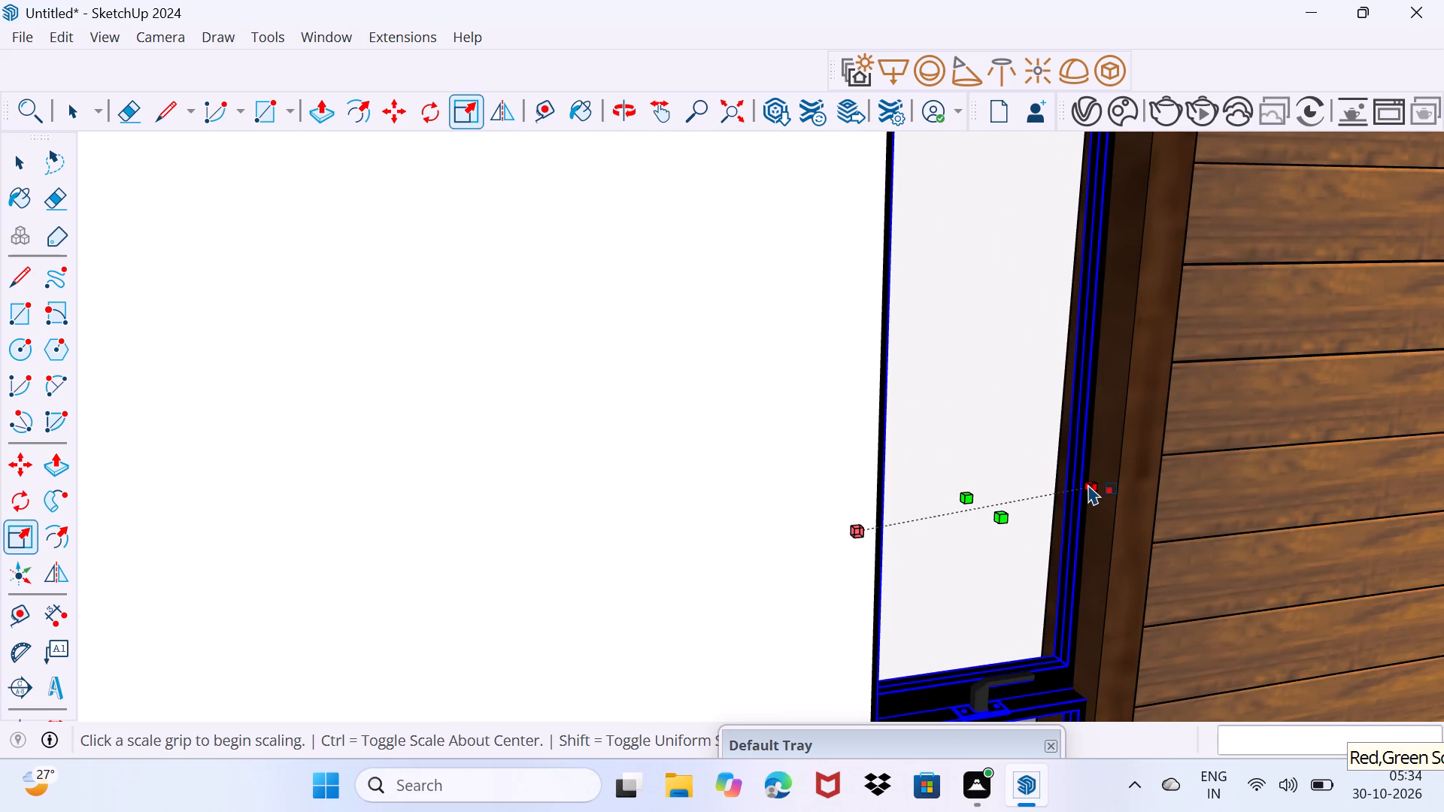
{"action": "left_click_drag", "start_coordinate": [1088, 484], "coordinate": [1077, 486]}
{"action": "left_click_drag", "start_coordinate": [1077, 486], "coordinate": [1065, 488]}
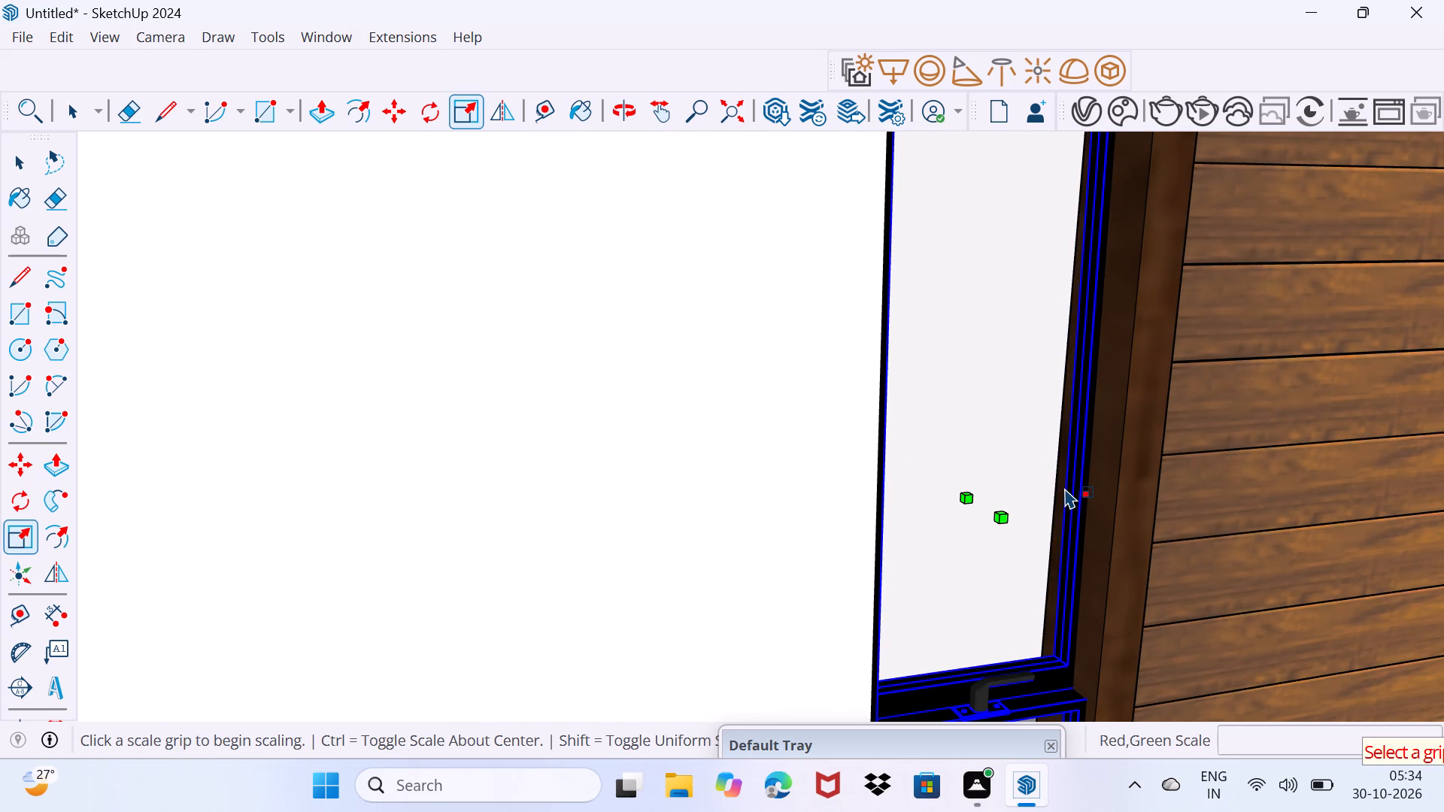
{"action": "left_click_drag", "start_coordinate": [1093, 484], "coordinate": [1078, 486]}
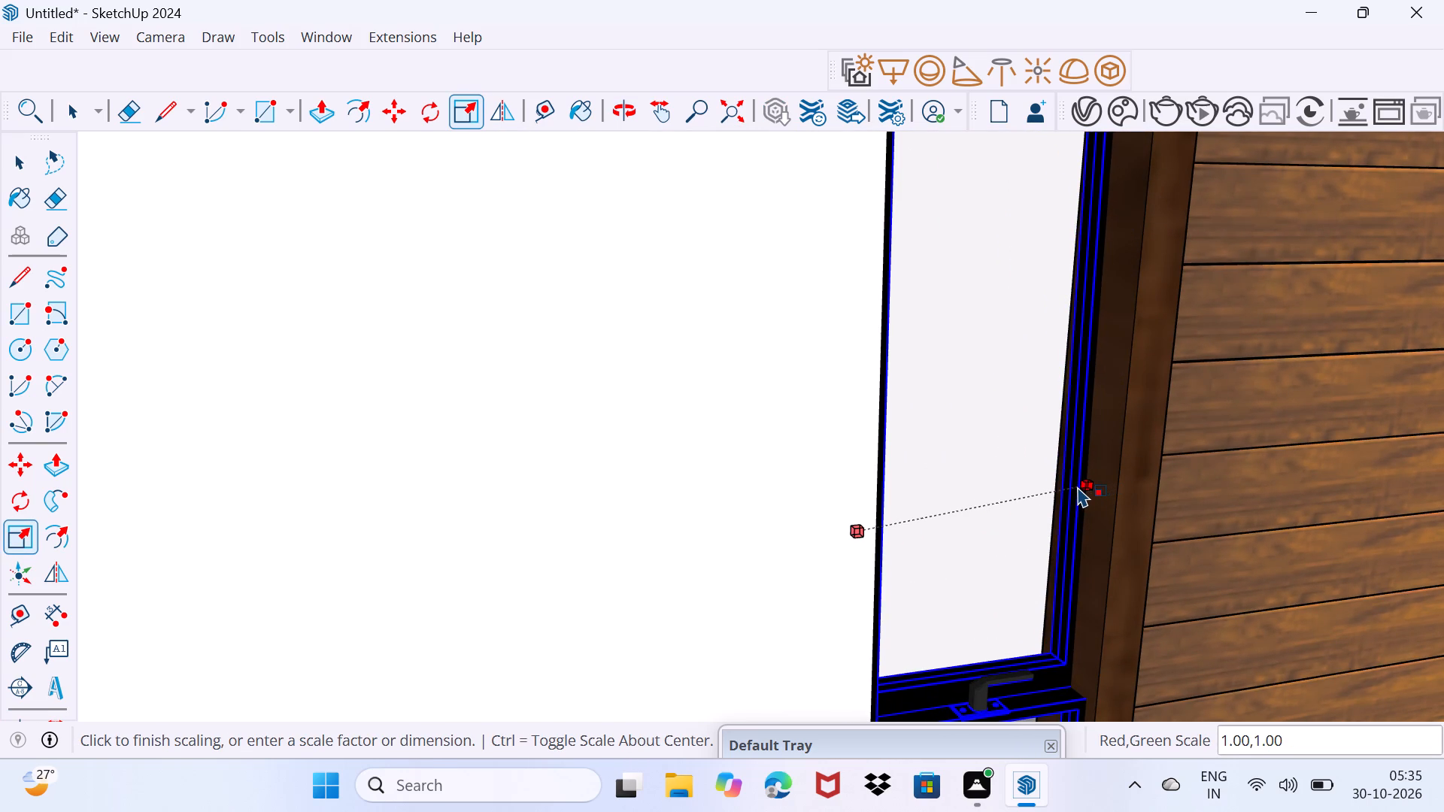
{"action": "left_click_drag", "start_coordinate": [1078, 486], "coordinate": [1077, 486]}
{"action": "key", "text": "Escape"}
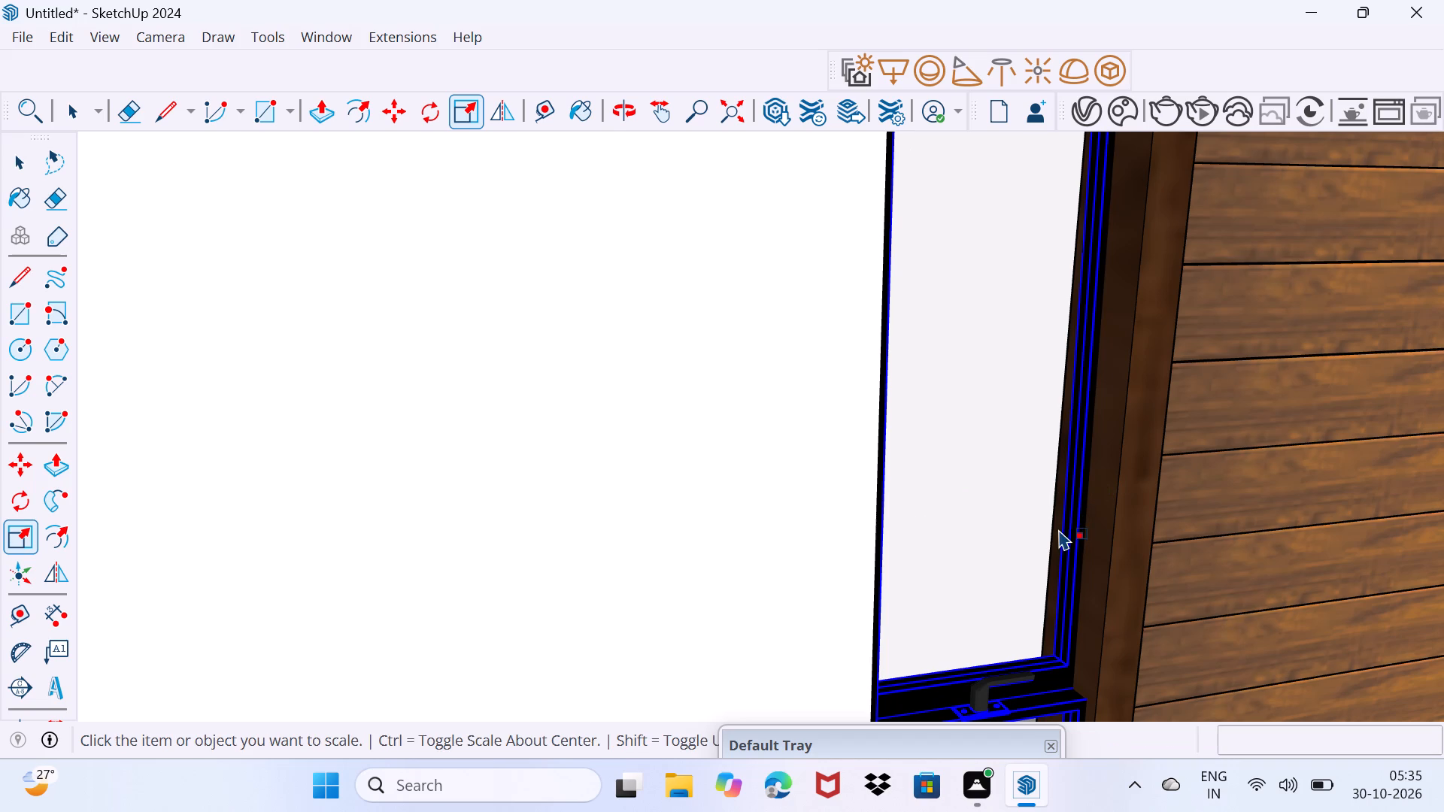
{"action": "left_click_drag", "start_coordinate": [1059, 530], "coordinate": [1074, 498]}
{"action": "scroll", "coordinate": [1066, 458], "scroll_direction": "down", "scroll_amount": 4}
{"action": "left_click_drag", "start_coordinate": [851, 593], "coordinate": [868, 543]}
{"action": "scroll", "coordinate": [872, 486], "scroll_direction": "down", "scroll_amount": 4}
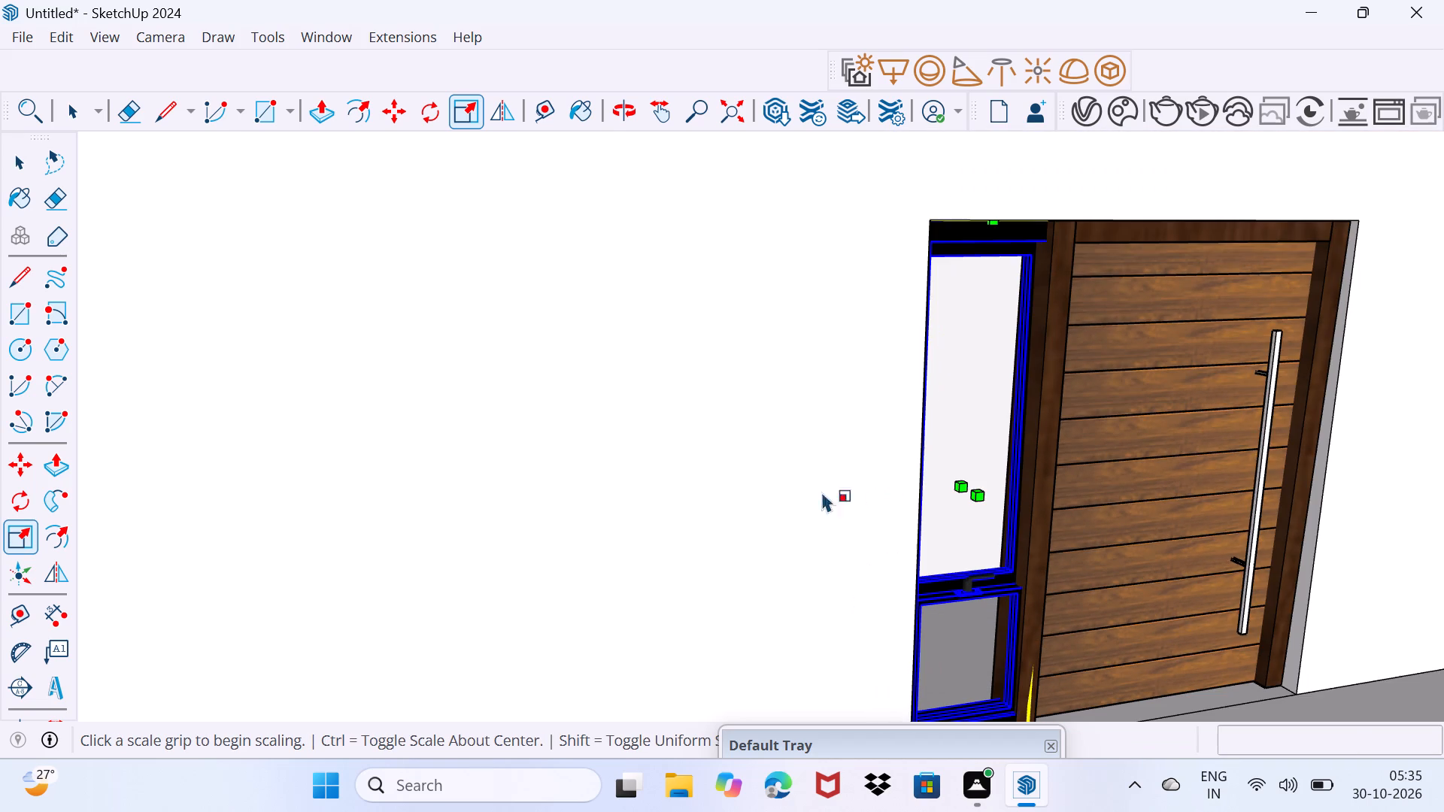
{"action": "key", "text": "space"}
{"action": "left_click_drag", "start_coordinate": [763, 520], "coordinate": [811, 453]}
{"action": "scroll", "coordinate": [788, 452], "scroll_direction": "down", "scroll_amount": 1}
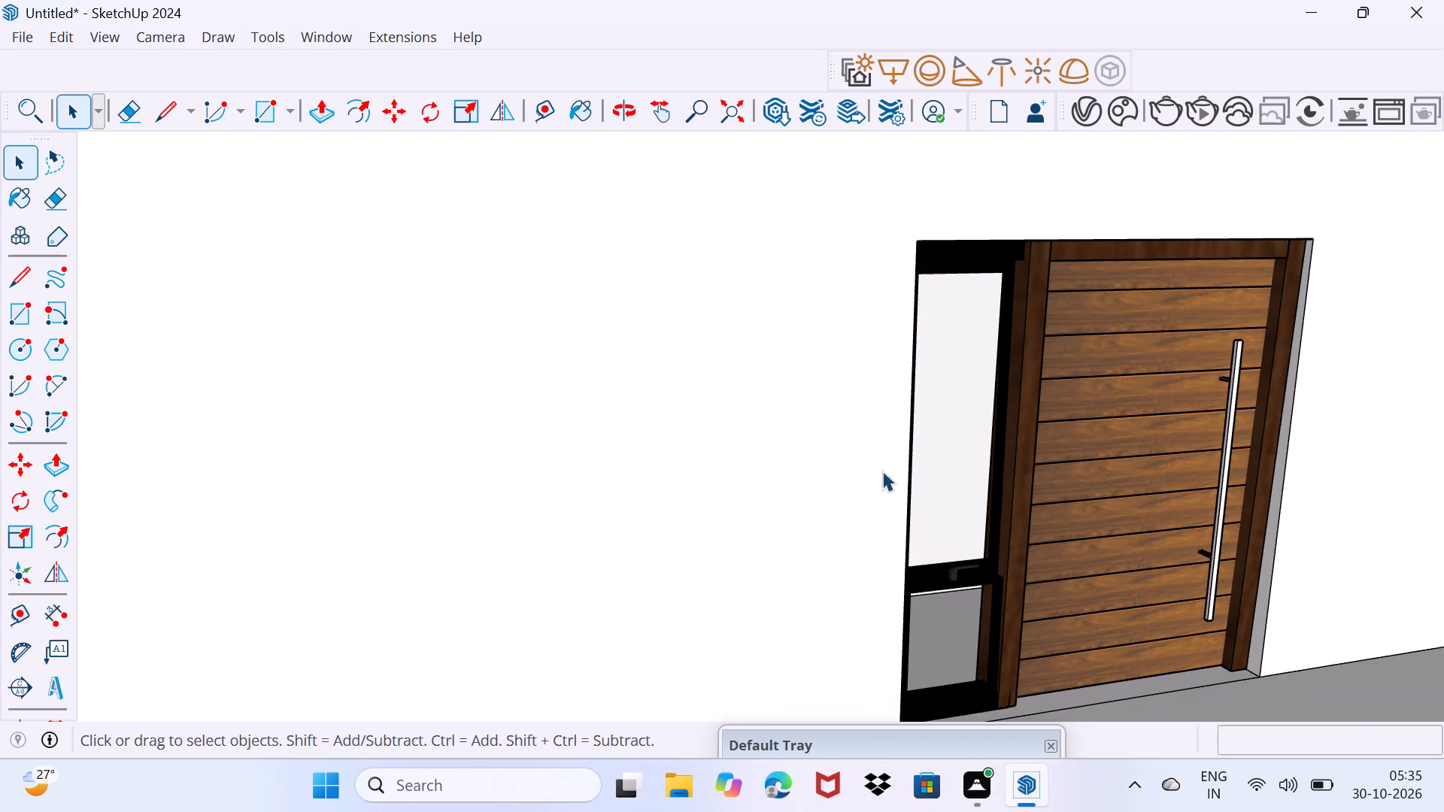
Copy the first-floor window about 10' 2" up into the gap beside the second-floor door, meeting the door frame's lower corner.
{"action": "middle_click_drag", "start_coordinate": [965, 474], "coordinate": [966, 380]}
{"action": "scroll", "coordinate": [966, 380], "scroll_direction": "down", "scroll_amount": 2}
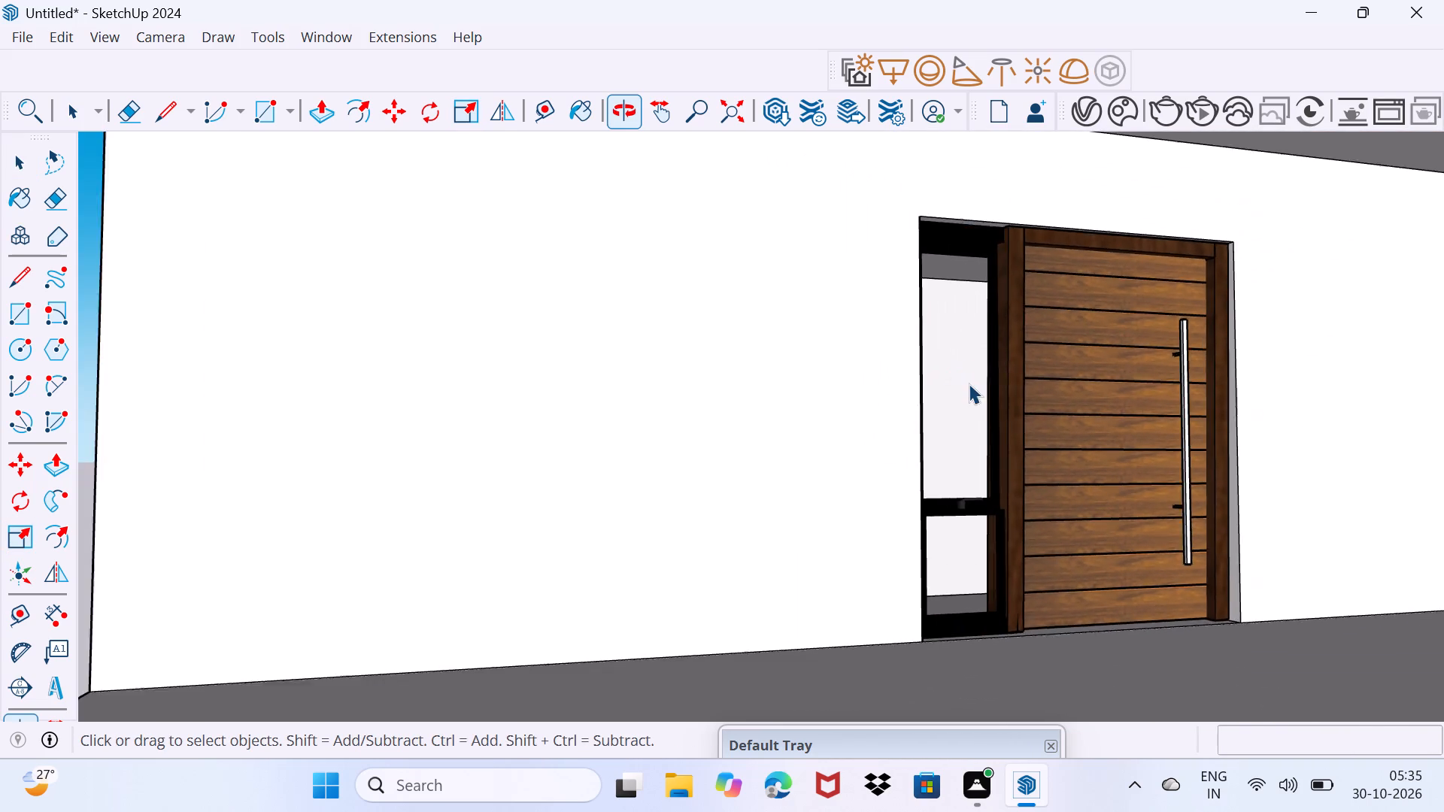
{"action": "scroll", "coordinate": [969, 383], "scroll_direction": "down", "scroll_amount": 5}
{"action": "middle_click_drag", "start_coordinate": [969, 386], "coordinate": [694, 486]}
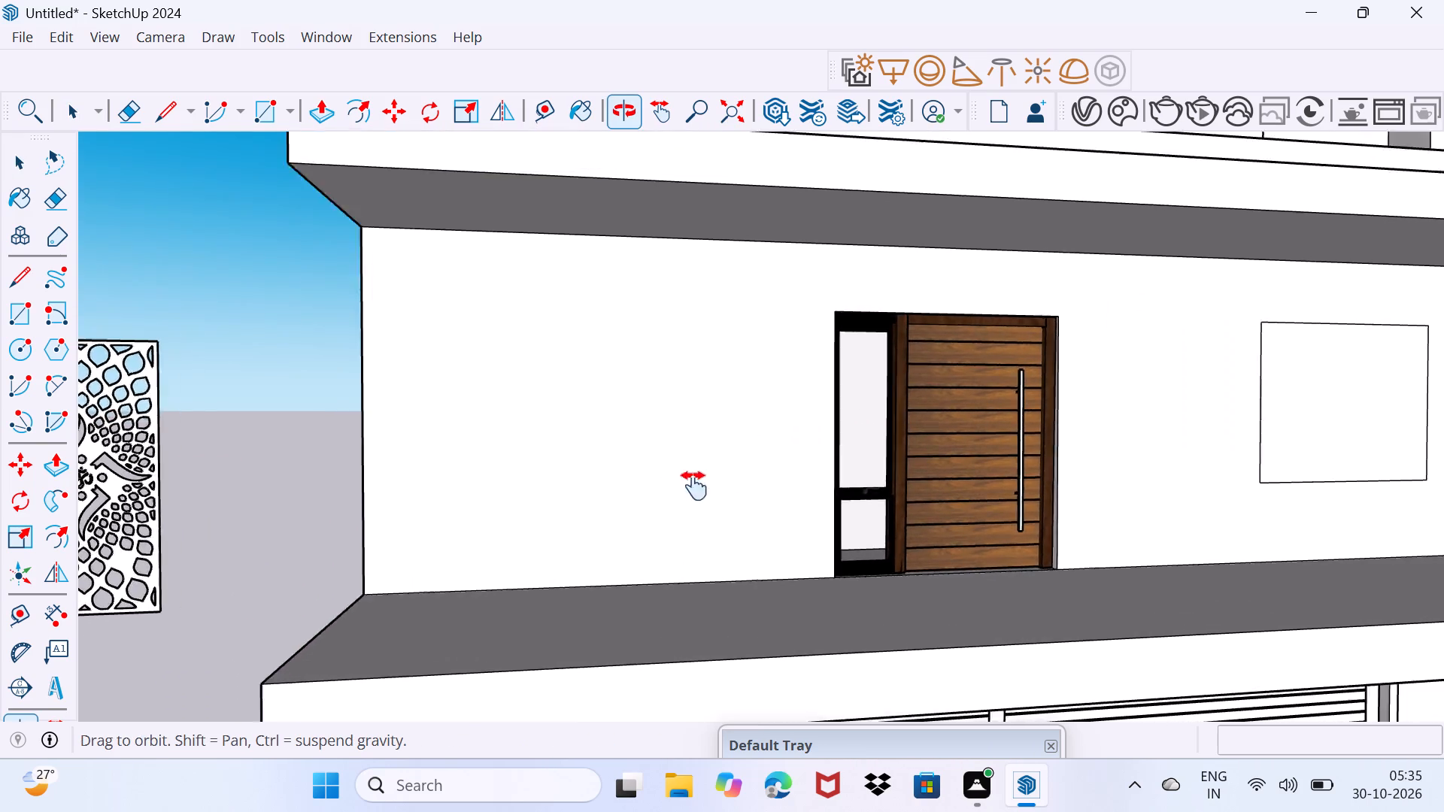
{"action": "middle_click_drag", "start_coordinate": [694, 486], "coordinate": [481, 593]}
{"action": "scroll", "coordinate": [538, 471], "scroll_direction": "down", "scroll_amount": 3}
{"action": "scroll", "coordinate": [536, 301], "scroll_direction": "up", "scroll_amount": 2}
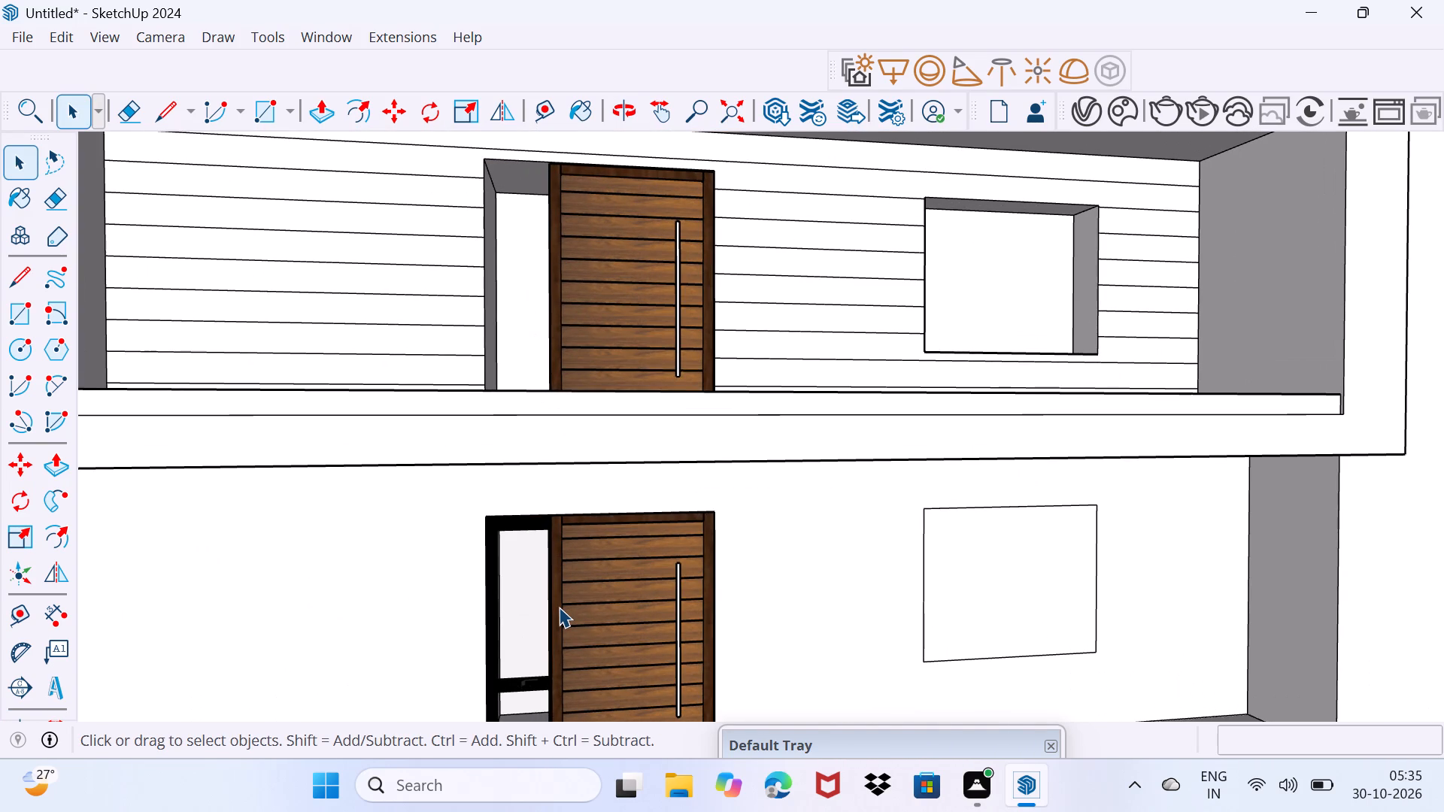
{"action": "middle_click_drag", "start_coordinate": [559, 607], "coordinate": [557, 441]}
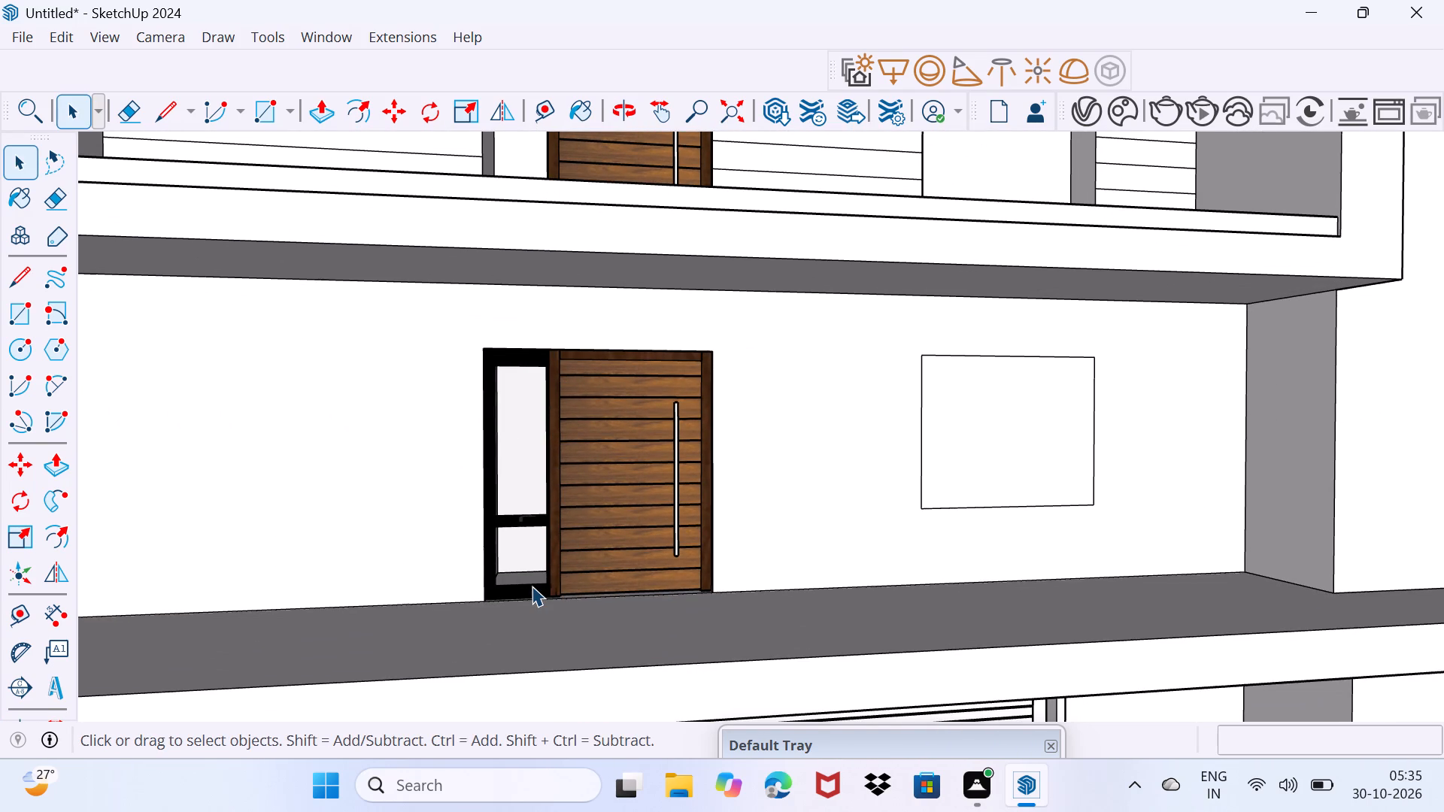
{"action": "left_click", "coordinate": [532, 586]}
{"action": "scroll", "coordinate": [552, 614], "scroll_direction": "up", "scroll_amount": 3}
{"action": "key", "text": "m"}
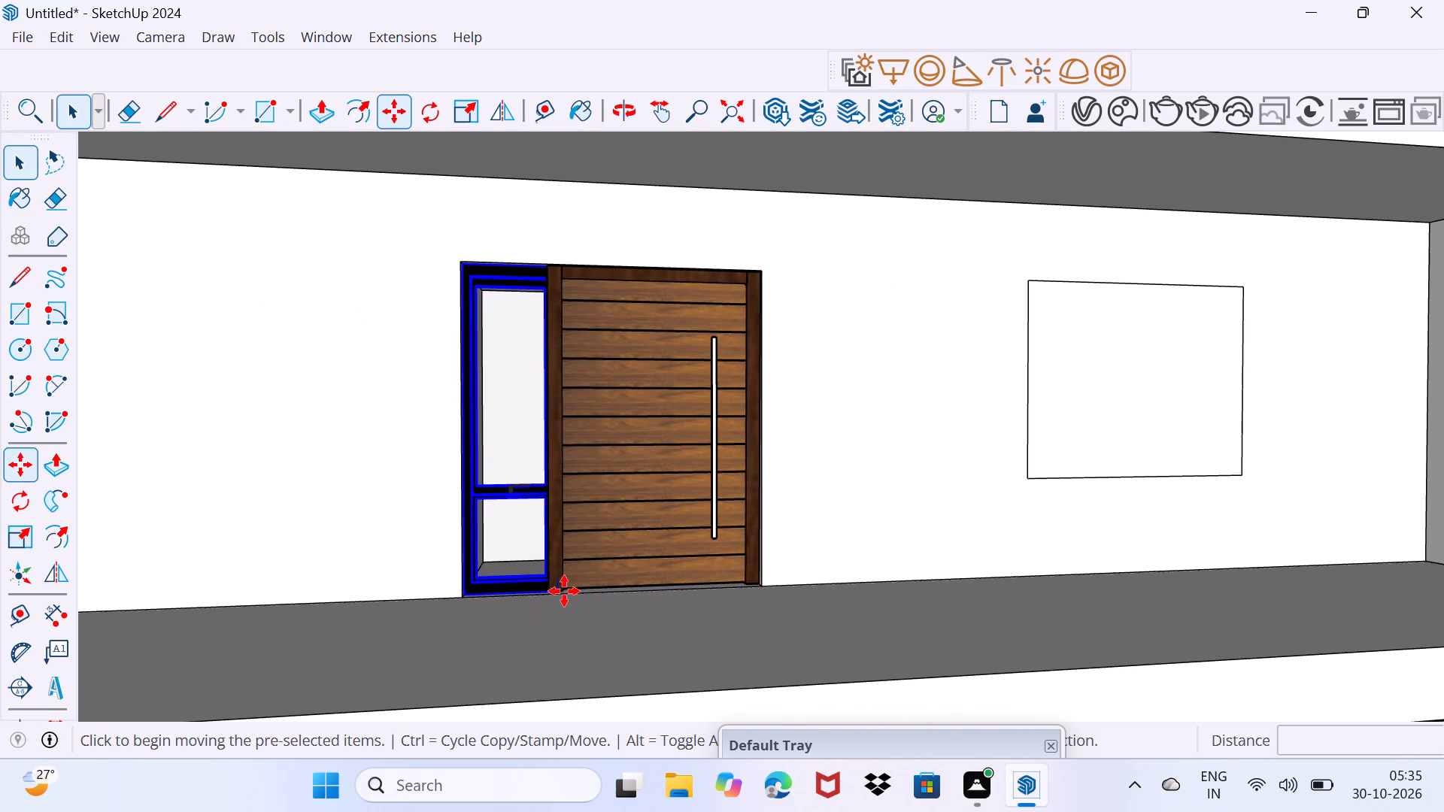
{"action": "left_click", "coordinate": [560, 592]}
{"action": "scroll", "coordinate": [581, 546], "scroll_direction": "down", "scroll_amount": 3}
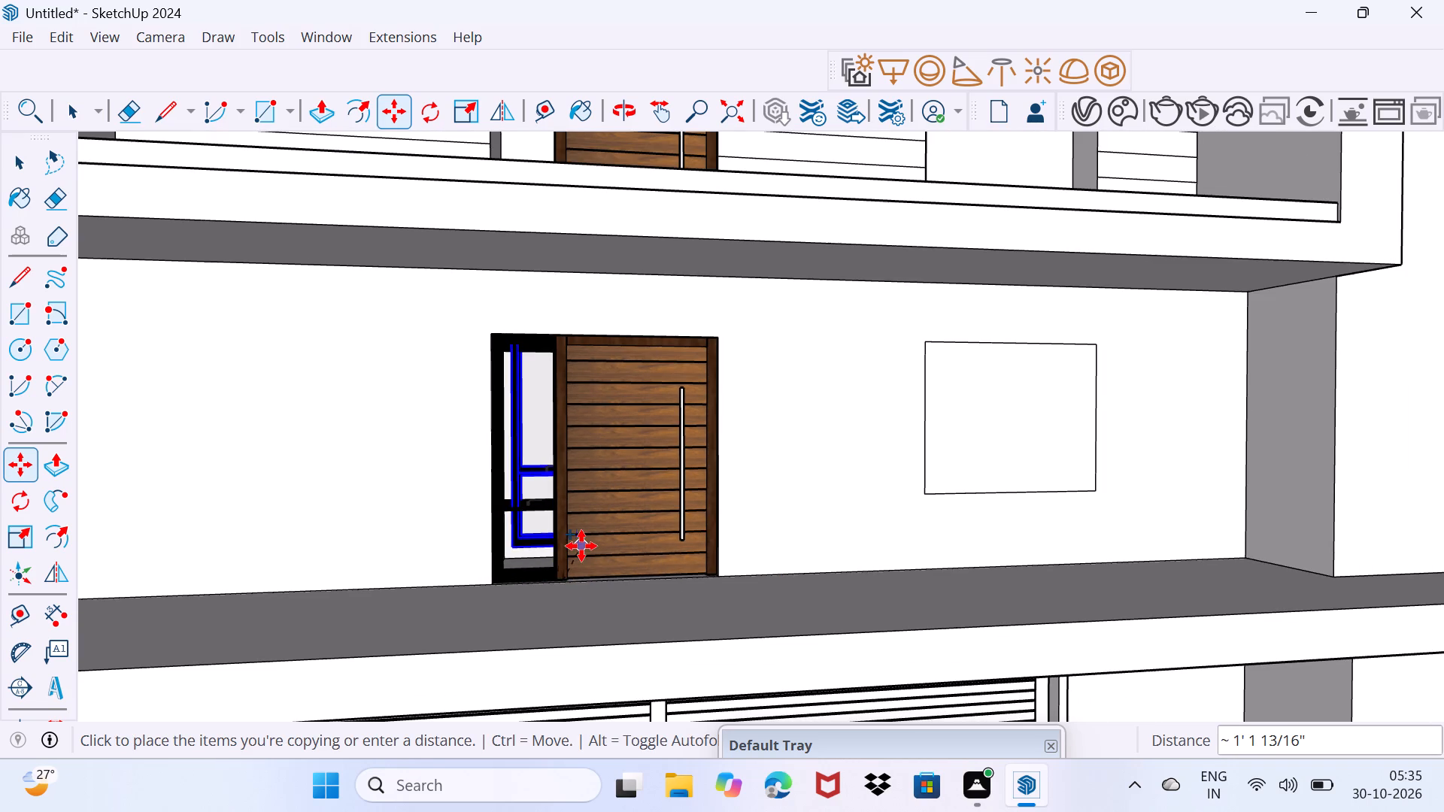
{"action": "middle_click_drag", "start_coordinate": [581, 546], "coordinate": [579, 774], "text": "shift"}
{"action": "scroll", "coordinate": [560, 419], "scroll_direction": "up", "scroll_amount": 7}
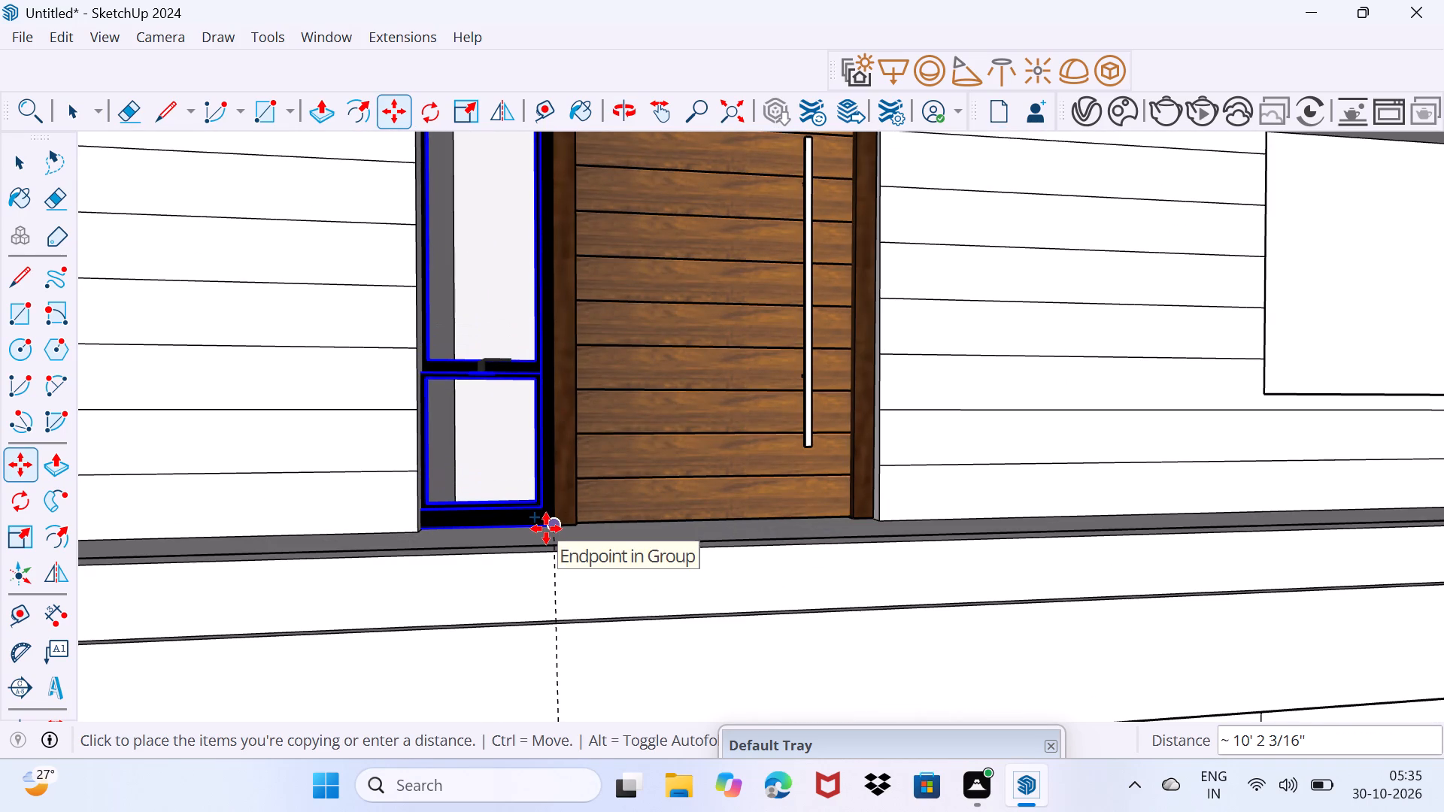
{"action": "scroll", "coordinate": [546, 529], "scroll_direction": "up", "scroll_amount": 10}
{"action": "middle_click_drag", "start_coordinate": [551, 522], "coordinate": [377, 591]}
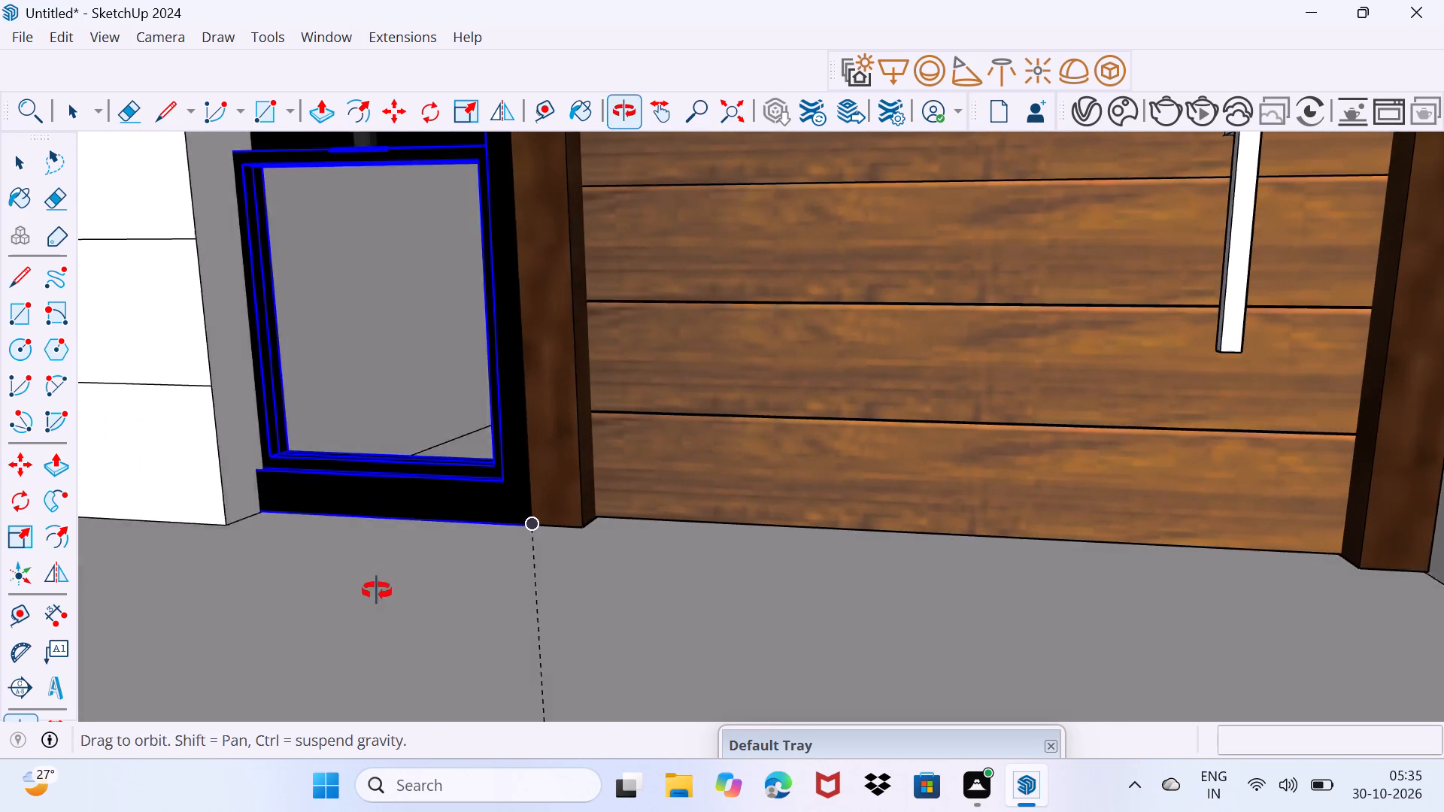
{"action": "middle_click_drag", "start_coordinate": [377, 591], "coordinate": [376, 592]}
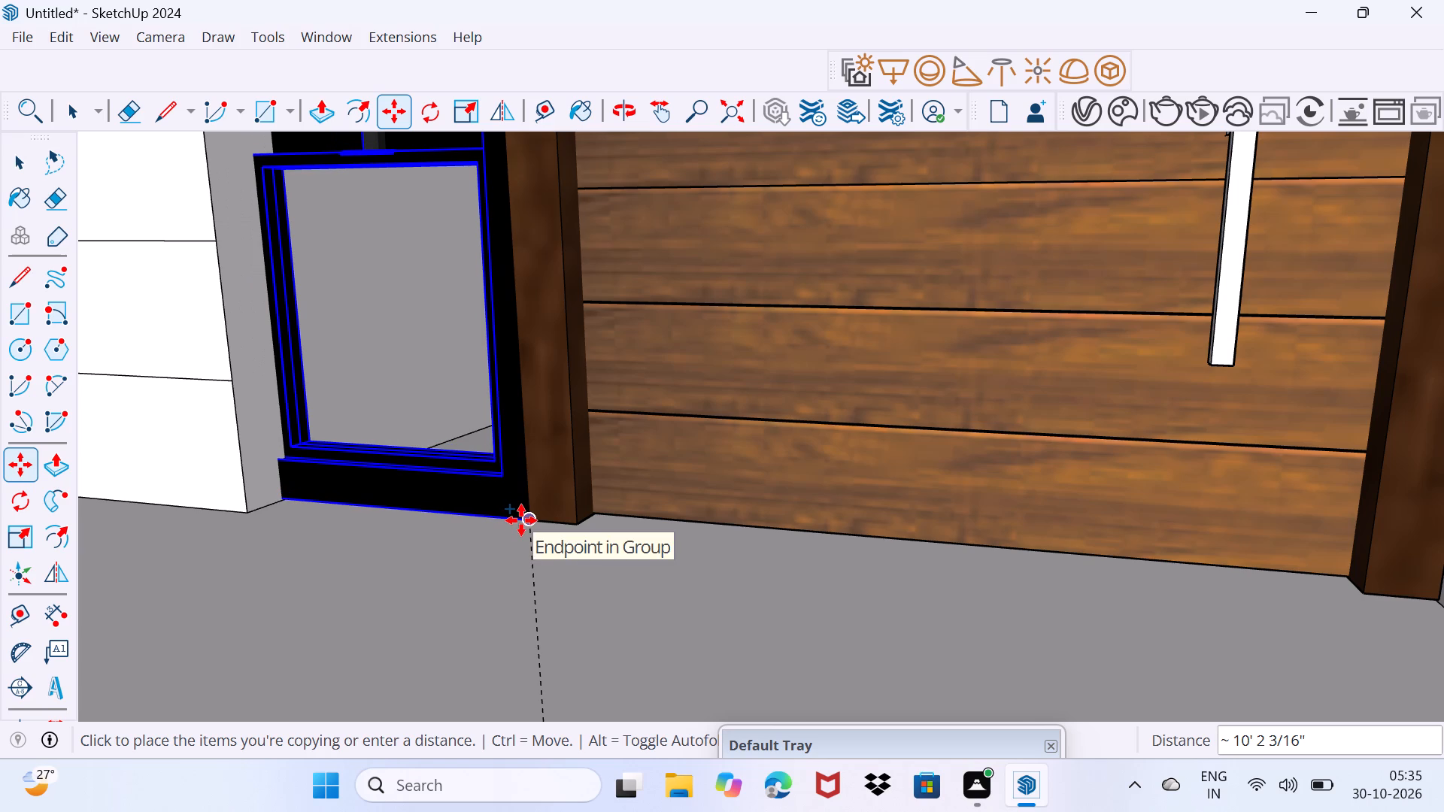
{"action": "left_click", "coordinate": [522, 520]}
Scale the second-floor window horizontally by about 0.90 along red and 1.18 along green.
{"action": "key", "text": "s"}
{"action": "scroll", "coordinate": [340, 298], "scroll_direction": "down", "scroll_amount": 7}
{"action": "scroll", "coordinate": [284, 188], "scroll_direction": "down", "scroll_amount": 3}
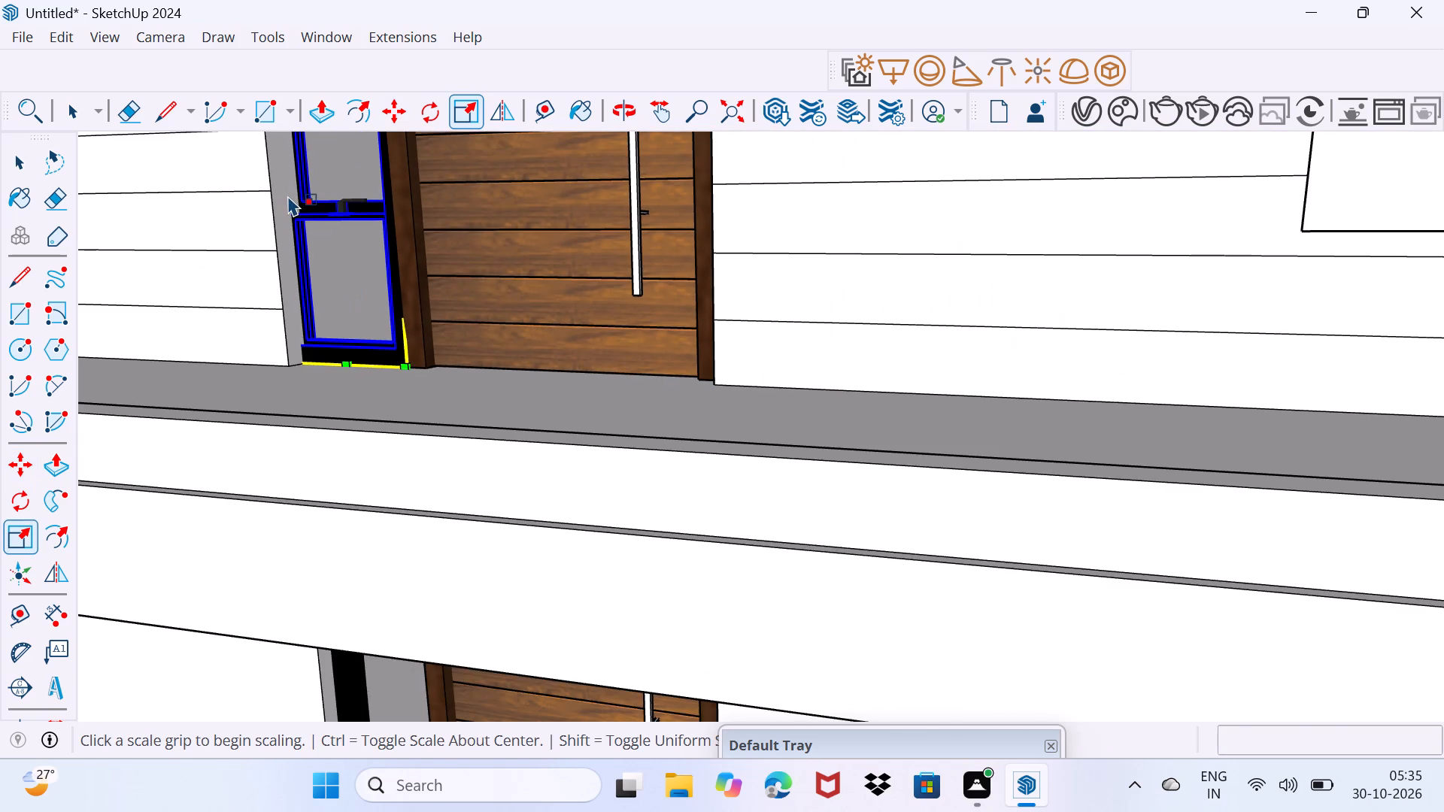
{"action": "middle_click_drag", "start_coordinate": [288, 195], "coordinate": [362, 397], "text": "shift"}
{"action": "scroll", "coordinate": [343, 329], "scroll_direction": "down", "scroll_amount": 1, "text": "shift"}
{"action": "left_click", "coordinate": [371, 317]}
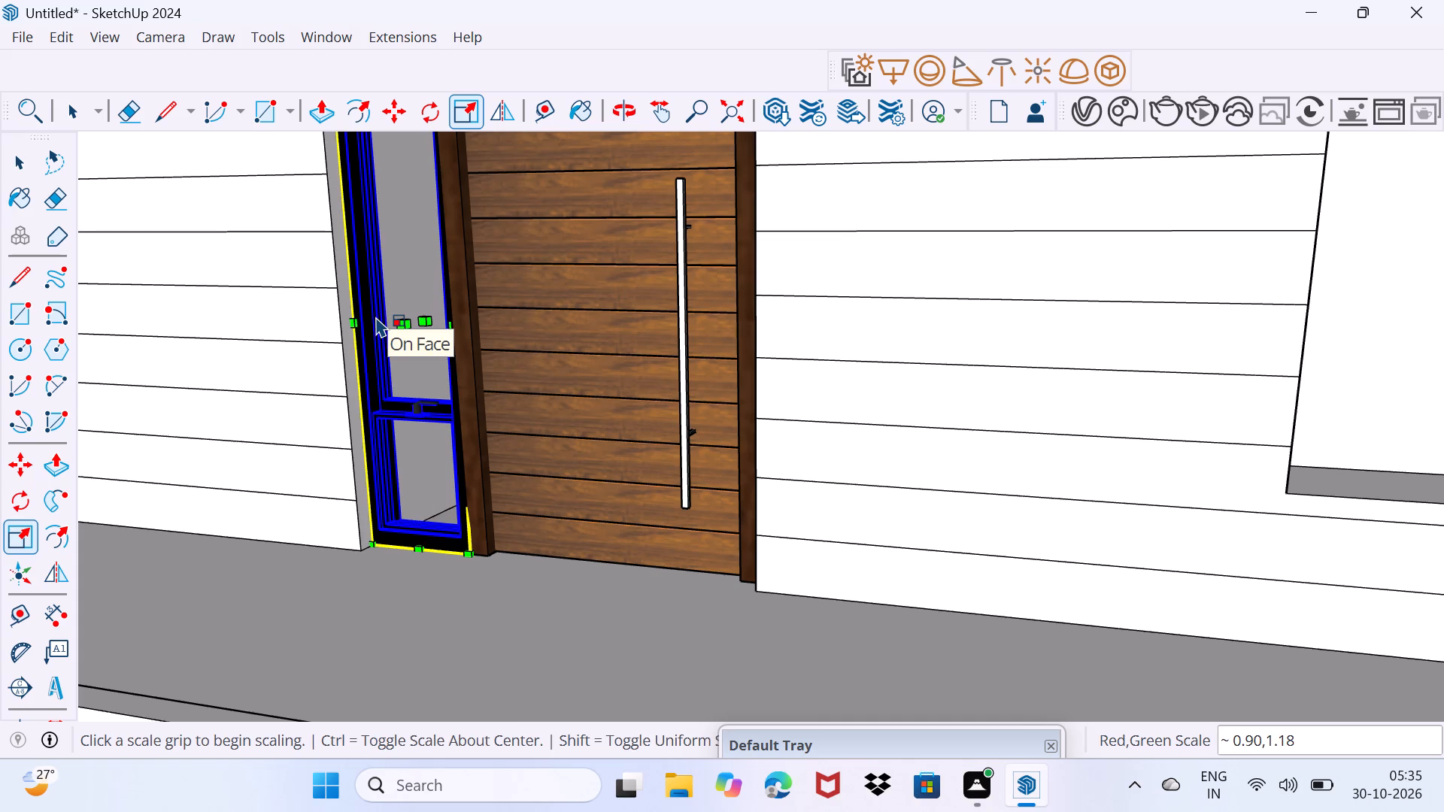
{"action": "key", "text": "ctrl+s"}
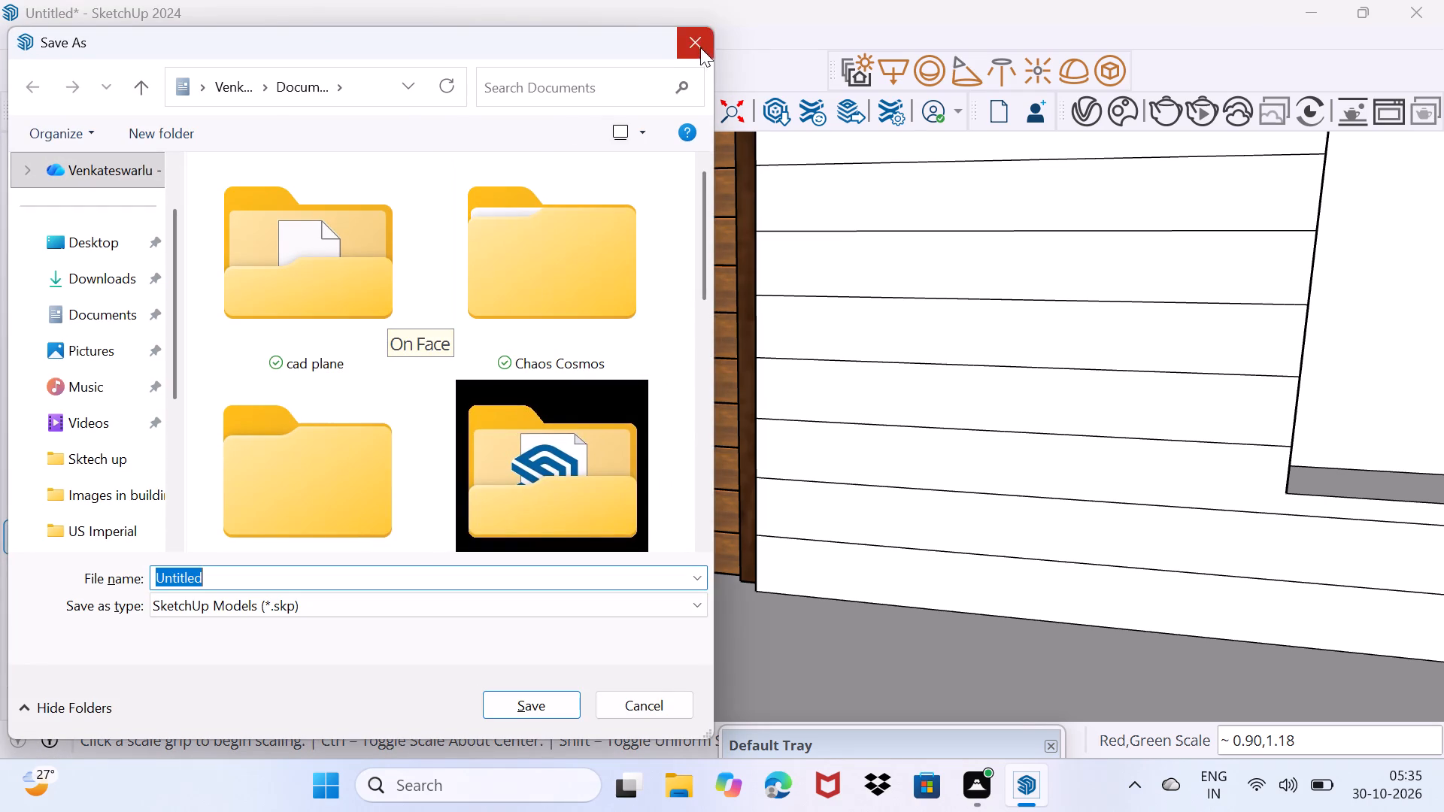
{"action": "left_click", "coordinate": [700, 47]}
Copy the second-floor window 9' 6 7/8" up into the gap beside the third-floor door, meeting the door frame's lower corner.
{"action": "scroll", "coordinate": [375, 294], "scroll_direction": "up", "scroll_amount": 3}
{"action": "scroll", "coordinate": [380, 335], "scroll_direction": "down", "scroll_amount": 4}
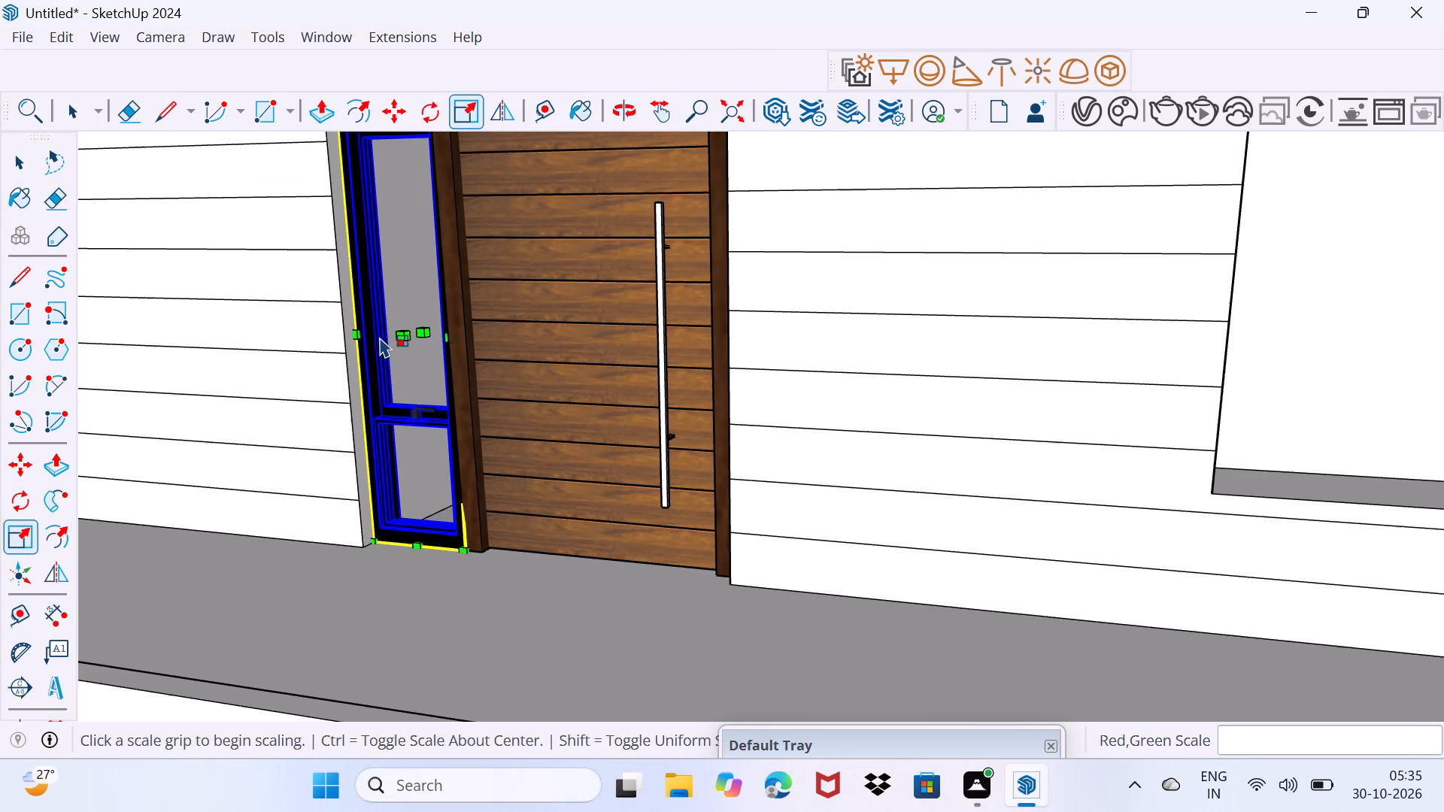
{"action": "key", "text": "m"}
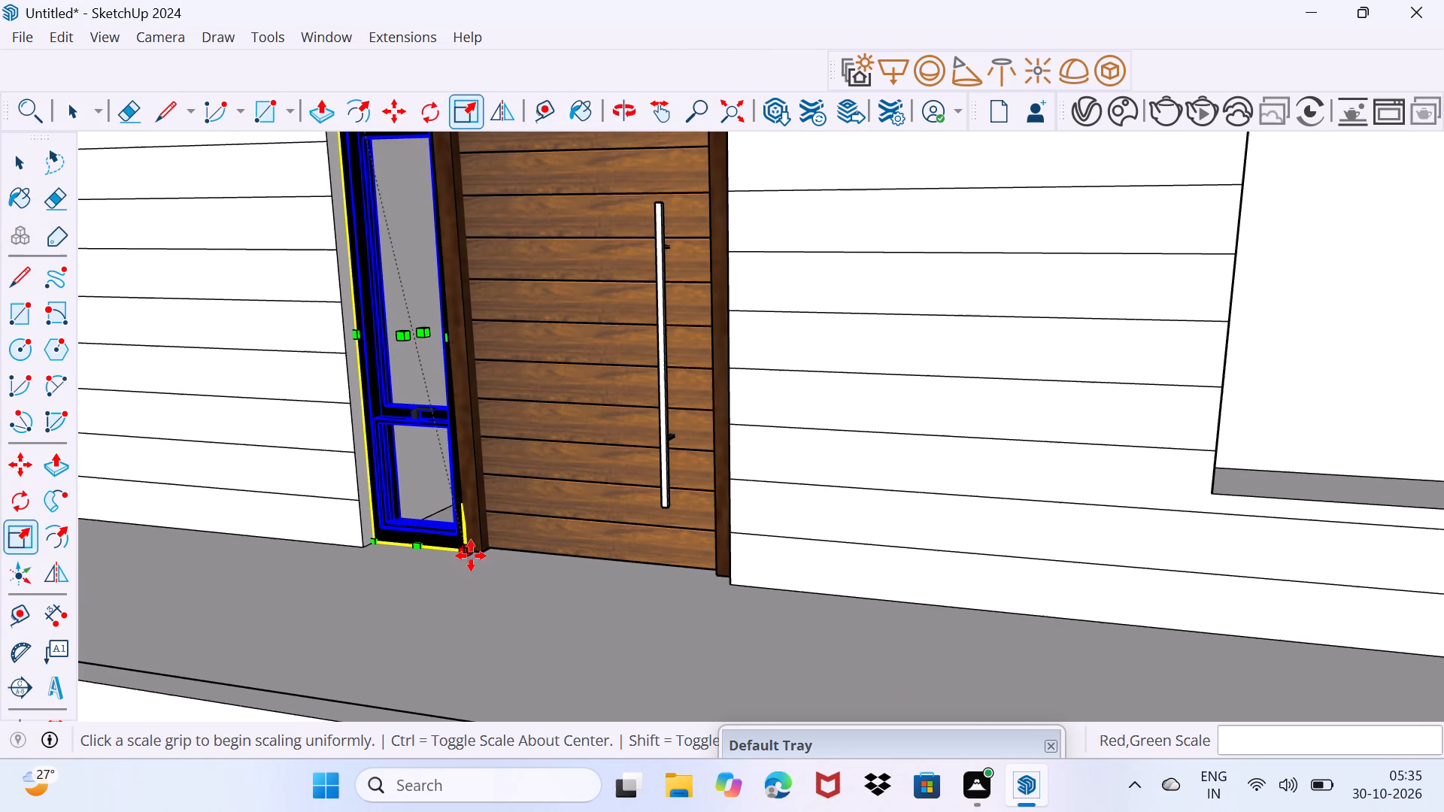
{"action": "left_click", "coordinate": [469, 553]}
{"action": "scroll", "coordinate": [491, 462], "scroll_direction": "down", "scroll_amount": 7}
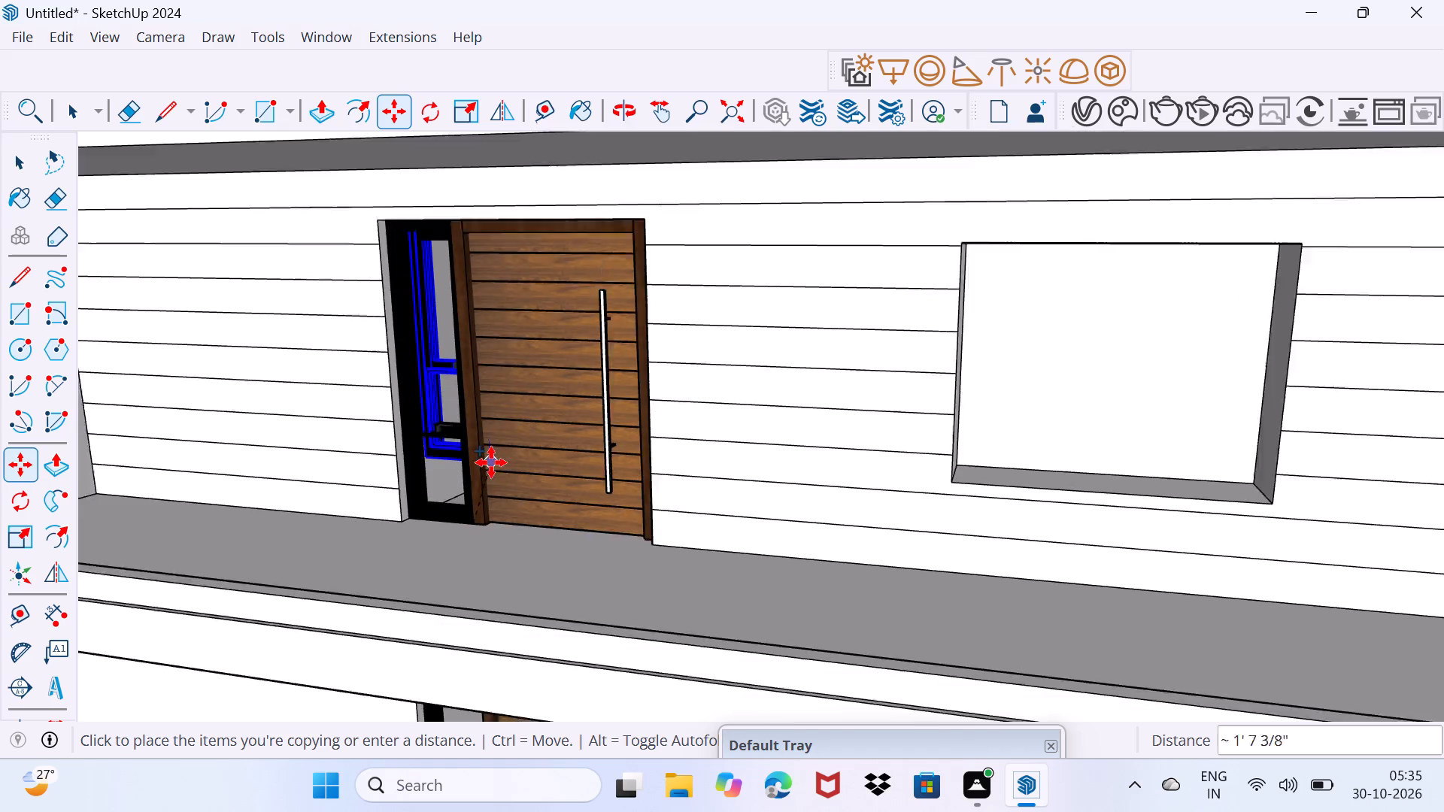
{"action": "scroll", "coordinate": [491, 462], "scroll_direction": "down", "scroll_amount": 2}
{"action": "middle_click_drag", "start_coordinate": [490, 421], "coordinate": [514, 648], "text": "shift"}
{"action": "scroll", "coordinate": [481, 535], "scroll_direction": "up", "scroll_amount": 13}
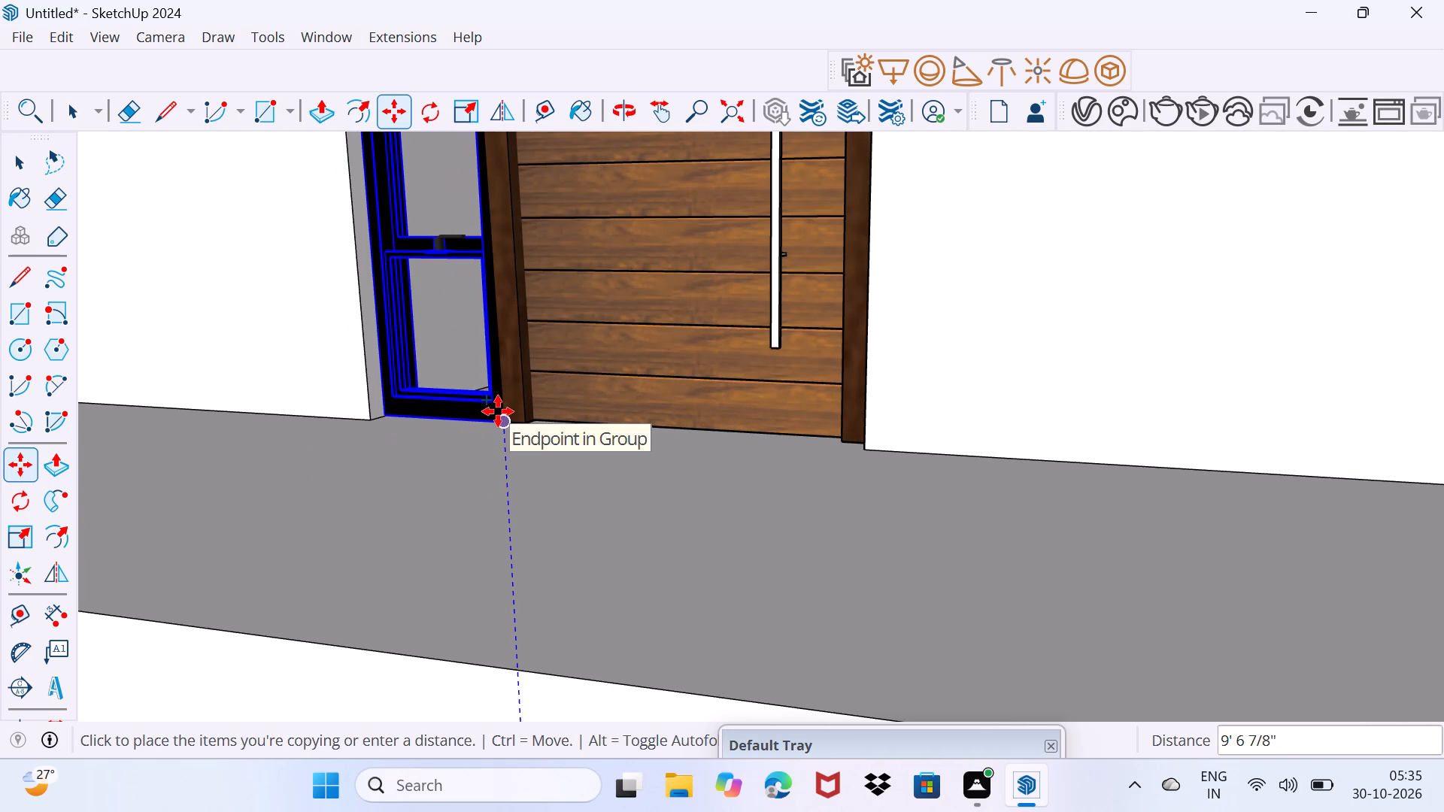
{"action": "left_click", "coordinate": [498, 411]}
{"action": "scroll", "coordinate": [466, 410], "scroll_direction": "down", "scroll_amount": 11}
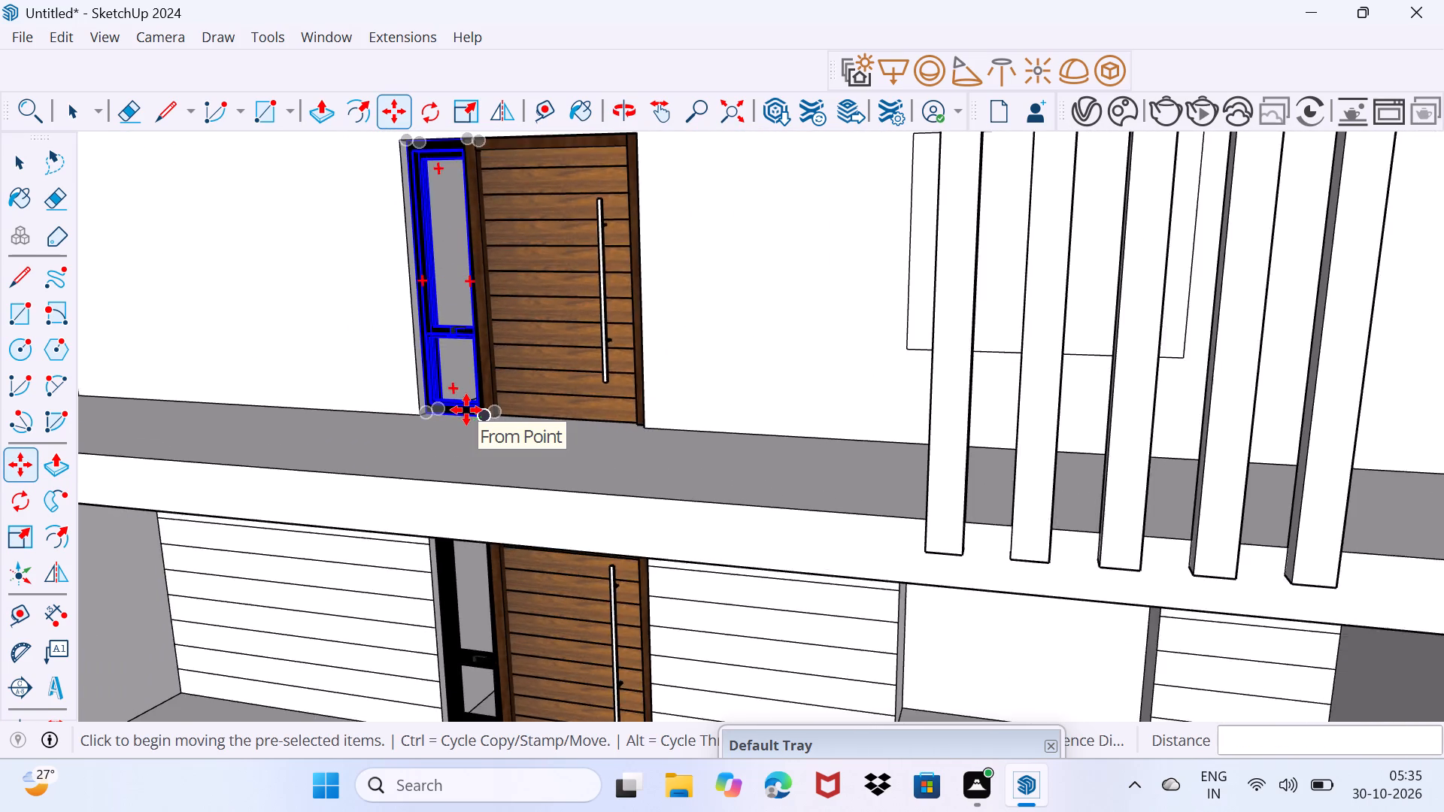
{"action": "key", "text": "space"}
{"action": "left_click_drag", "start_coordinate": [469, 469], "coordinate": [523, 408]}
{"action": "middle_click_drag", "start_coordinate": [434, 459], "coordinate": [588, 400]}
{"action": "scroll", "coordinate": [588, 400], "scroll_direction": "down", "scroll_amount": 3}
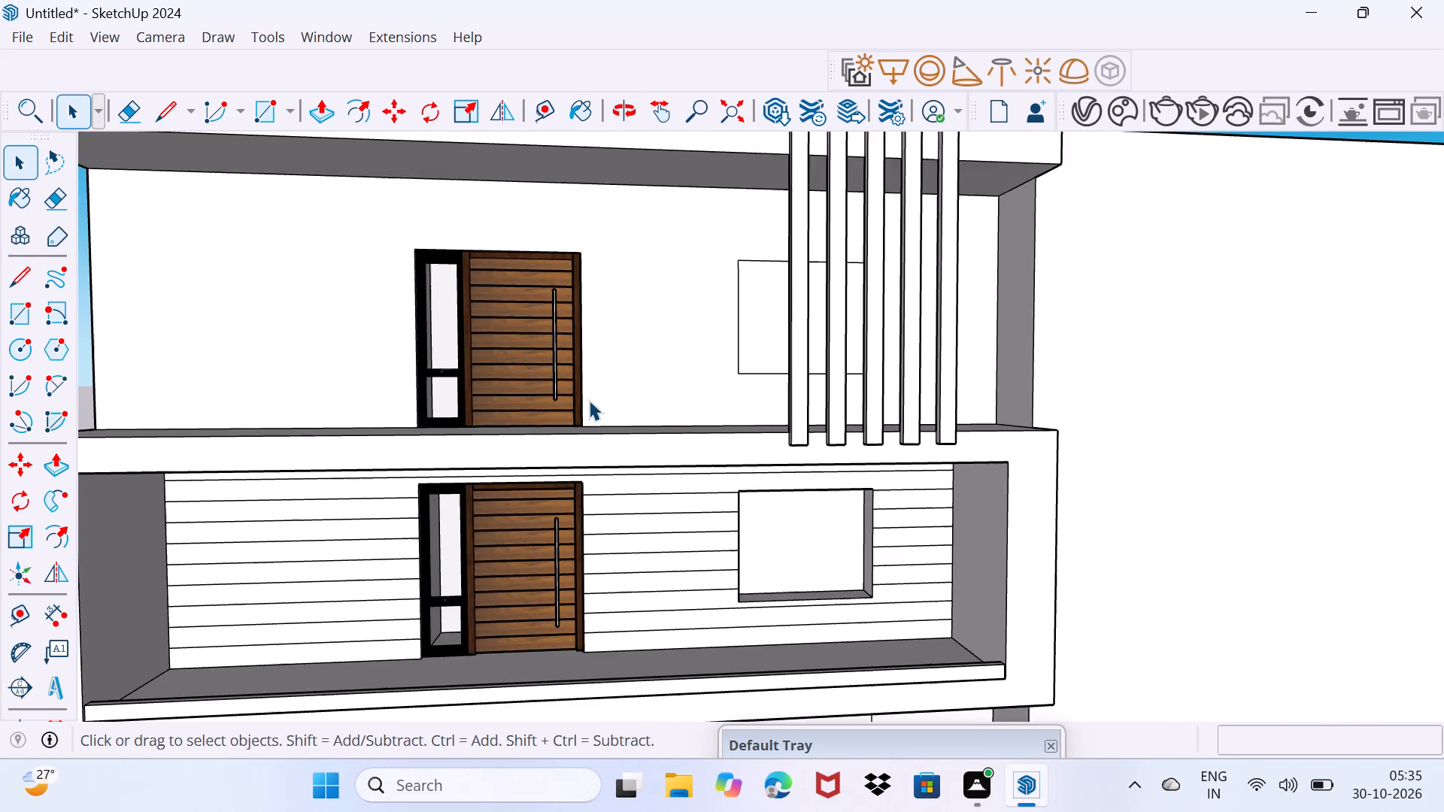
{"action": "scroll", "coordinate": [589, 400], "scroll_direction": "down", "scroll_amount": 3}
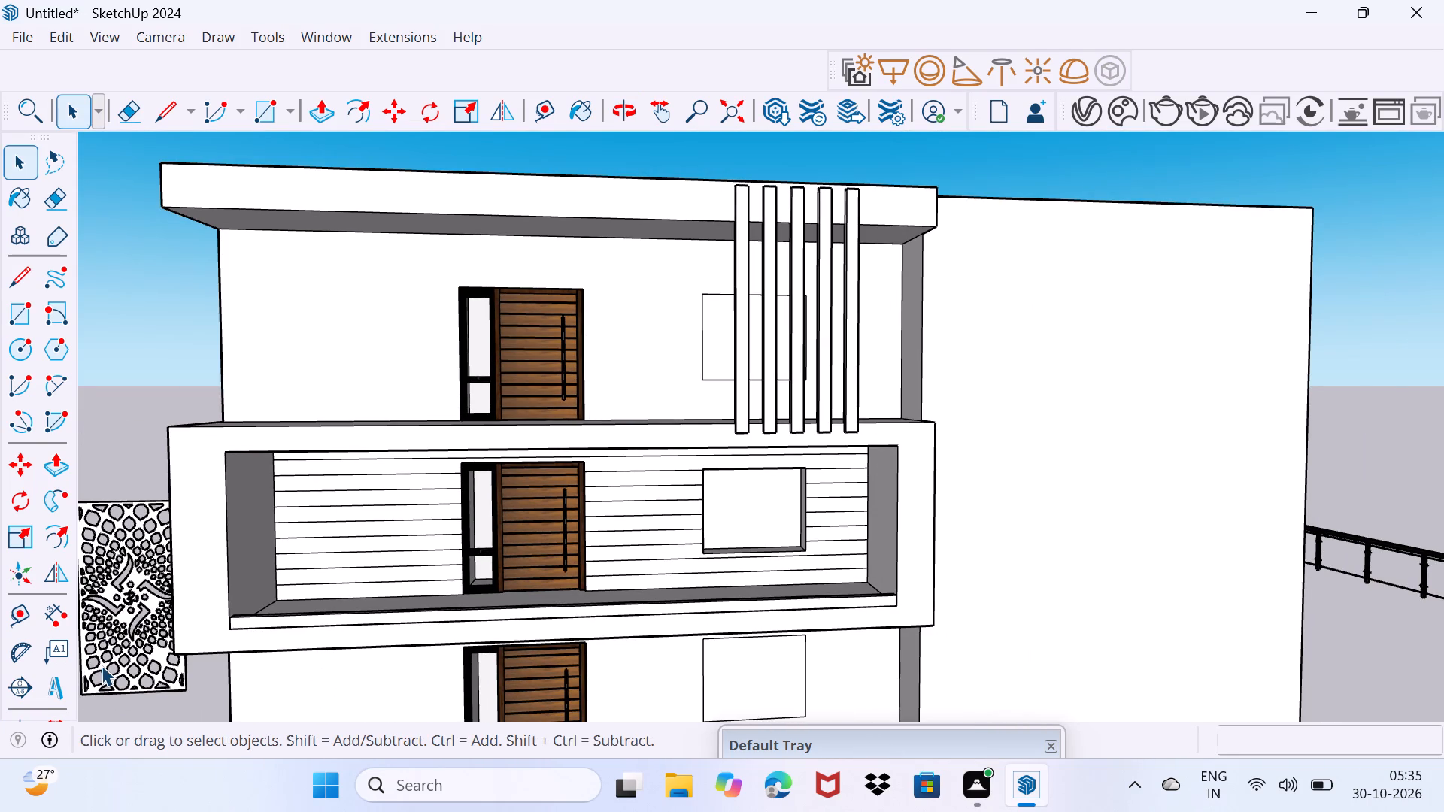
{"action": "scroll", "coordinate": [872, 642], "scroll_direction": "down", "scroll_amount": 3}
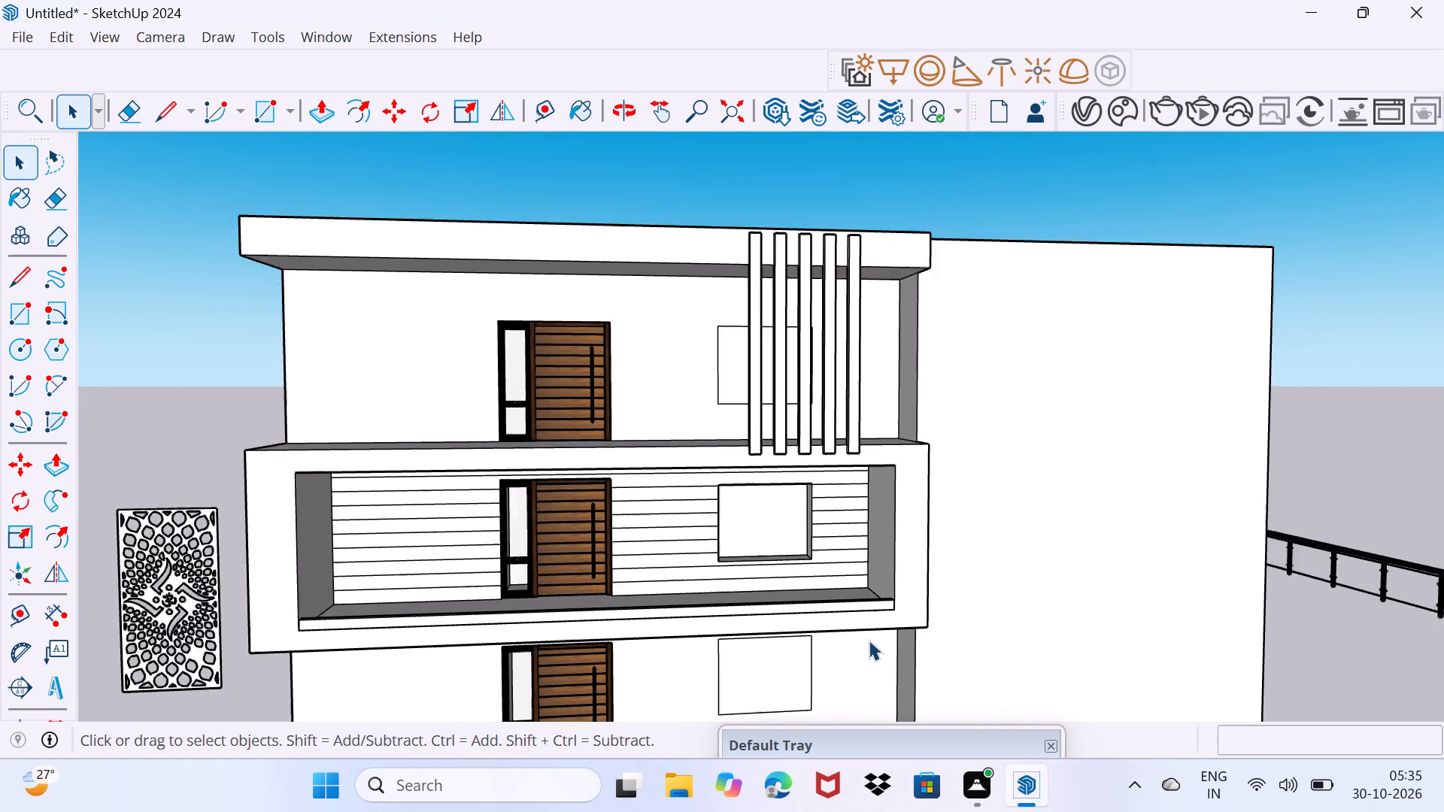
Move the three-panel glass railing about 60' onto the second-floor balcony's front ledge, snapping its lower corner to the ledge end beside the window.
{"action": "scroll", "coordinate": [869, 640], "scroll_direction": "down", "scroll_amount": 4}
{"action": "scroll", "coordinate": [1406, 696], "scroll_direction": "up", "scroll_amount": 2}
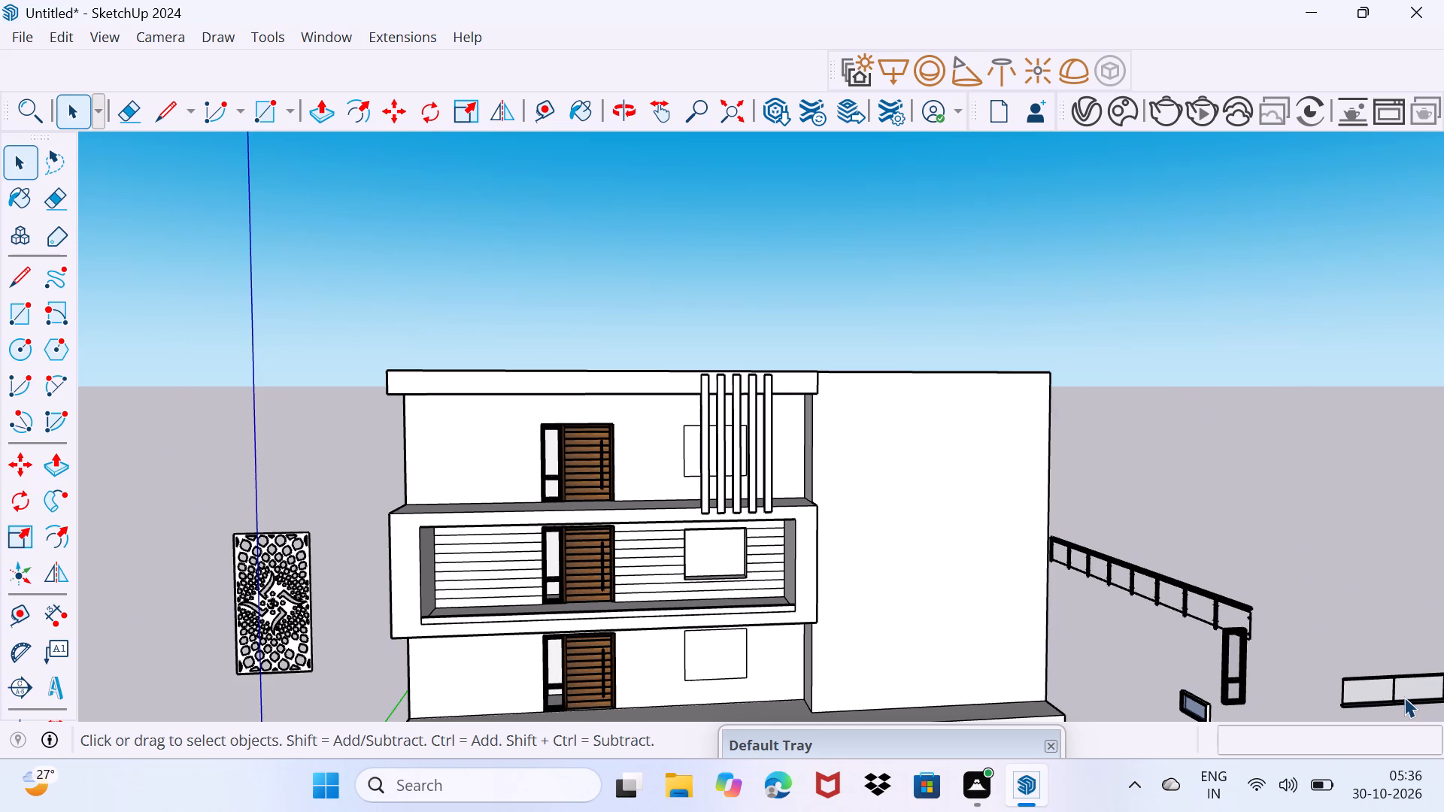
{"action": "left_click", "coordinate": [1403, 697]}
{"action": "middle_click_drag", "start_coordinate": [1403, 695], "coordinate": [989, 568], "text": "shift"}
{"action": "scroll", "coordinate": [1100, 574], "scroll_direction": "up", "scroll_amount": 2}
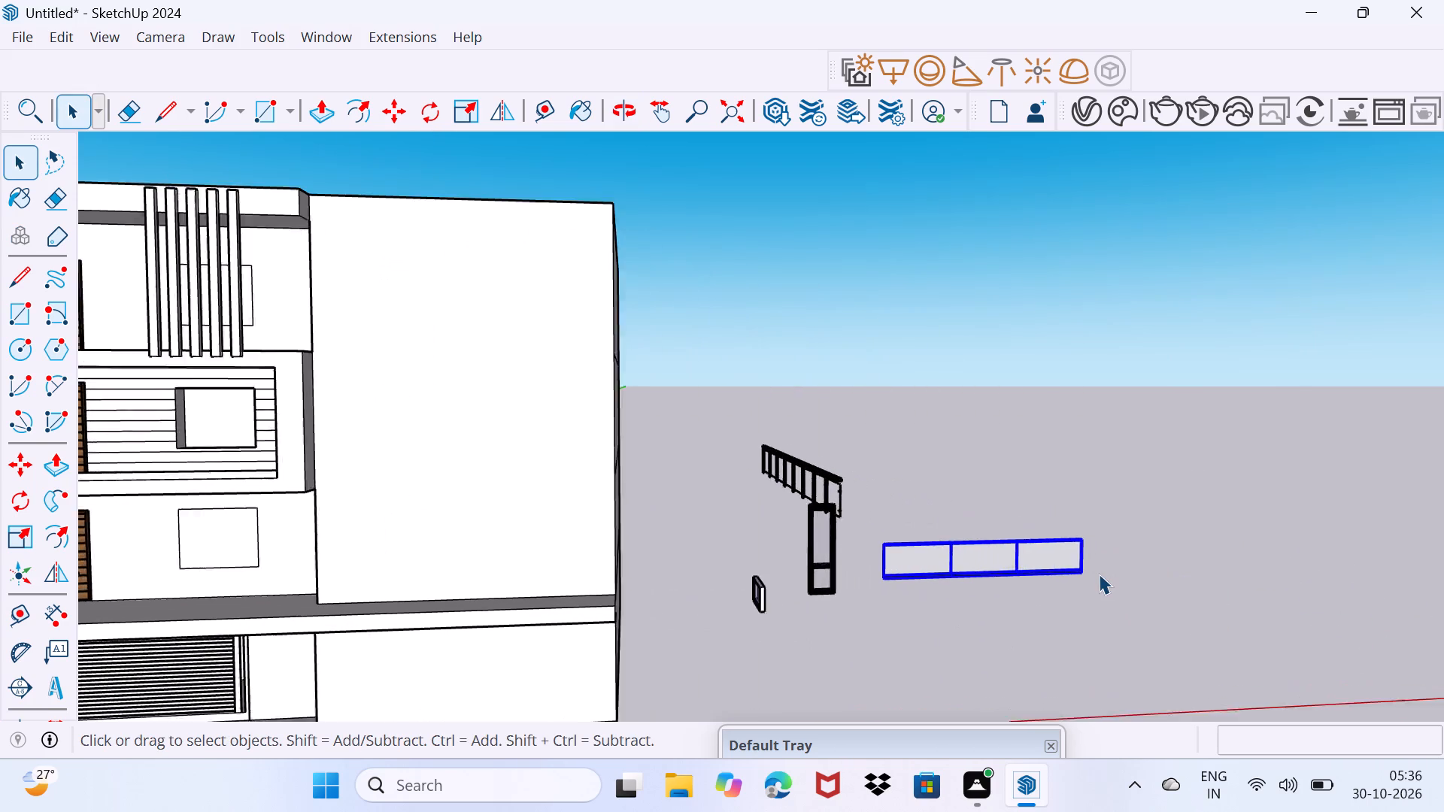
{"action": "scroll", "coordinate": [1099, 574], "scroll_direction": "up", "scroll_amount": 4}
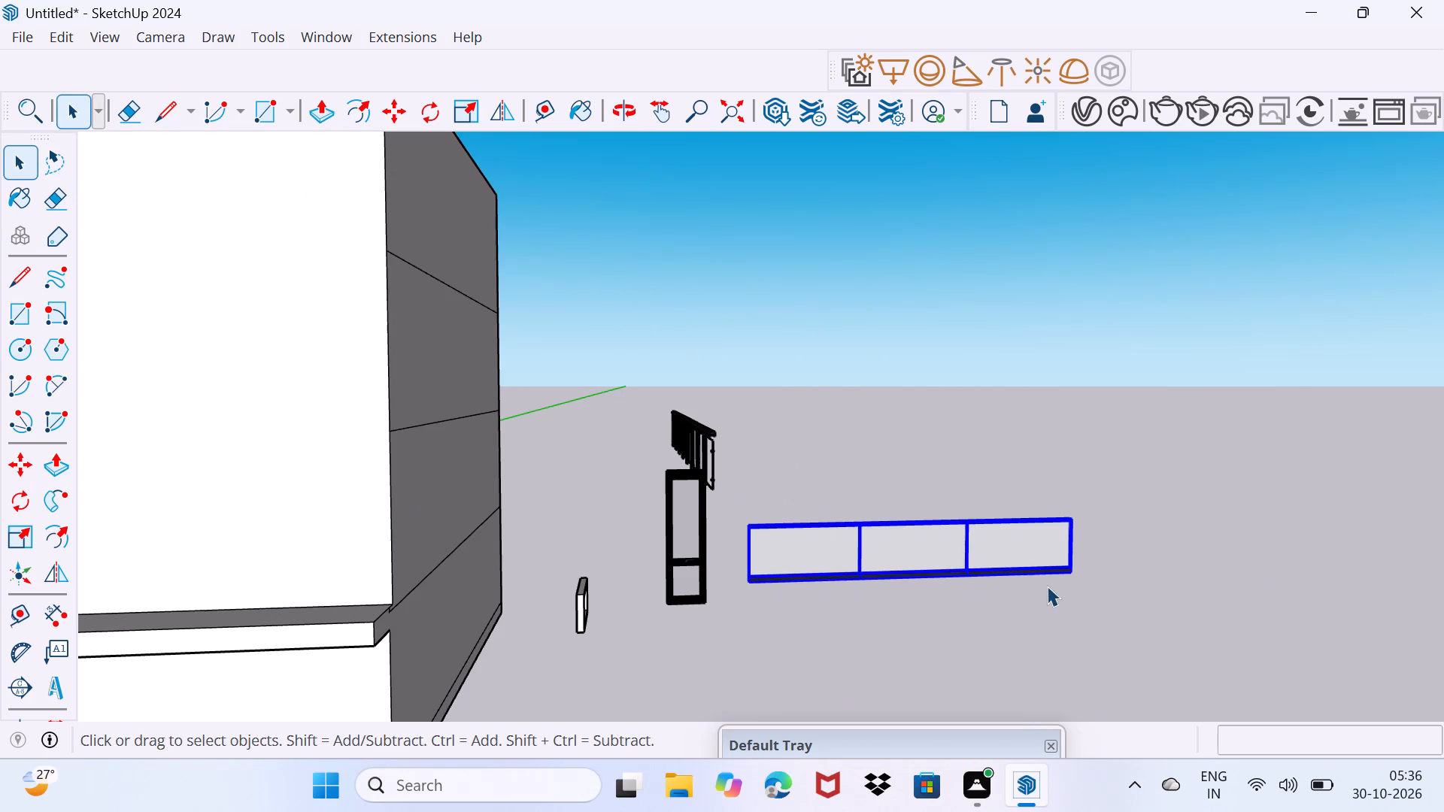
{"action": "left_click_drag", "start_coordinate": [939, 587], "coordinate": [981, 559]}
{"action": "scroll", "coordinate": [759, 484], "scroll_direction": "up", "scroll_amount": 2}
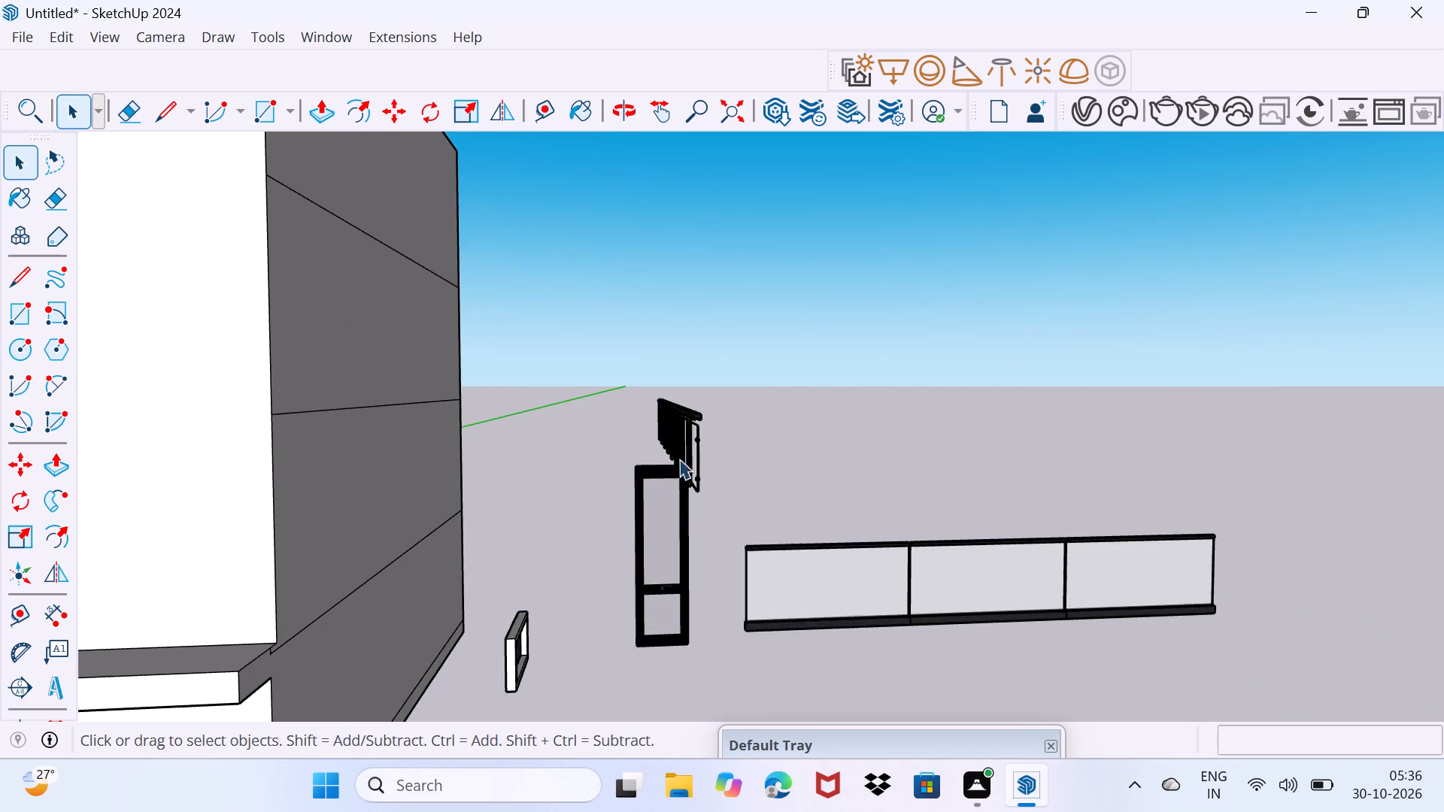
{"action": "scroll", "coordinate": [645, 458], "scroll_direction": "up", "scroll_amount": 4}
{"action": "scroll", "coordinate": [740, 417], "scroll_direction": "down", "scroll_amount": 9}
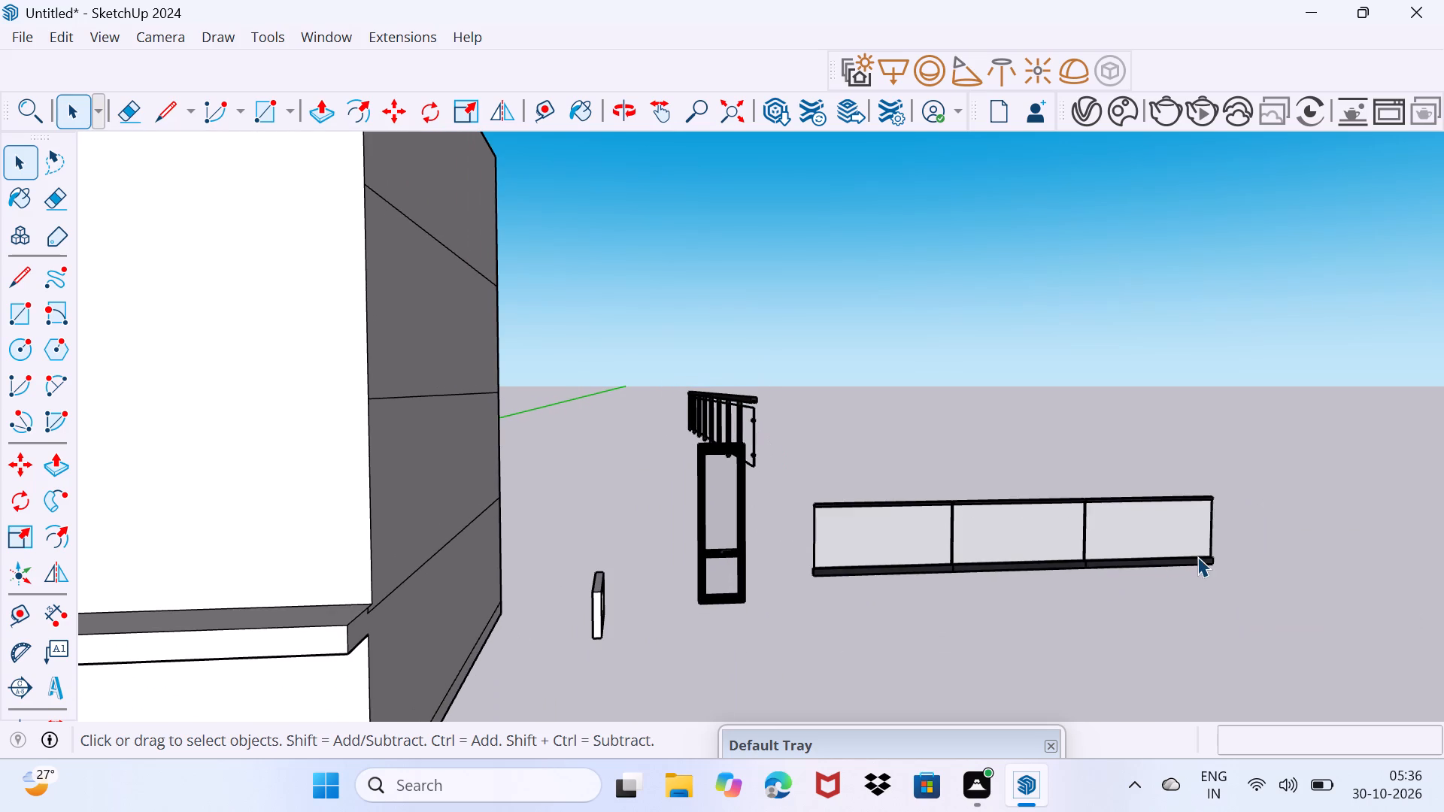
{"action": "left_click", "coordinate": [1199, 556]}
{"action": "key", "text": "m"}
{"action": "left_click", "coordinate": [1223, 566]}
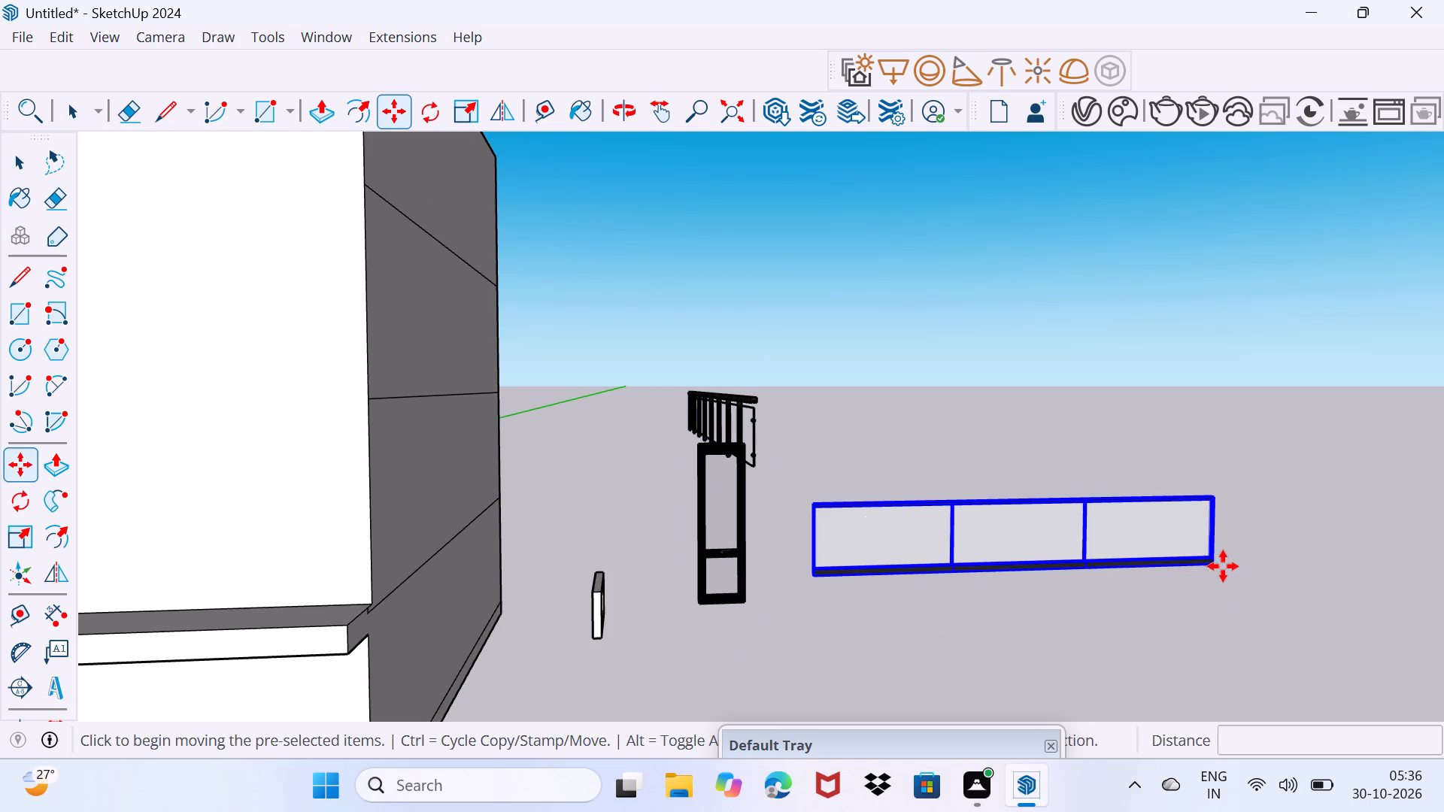
{"action": "scroll", "coordinate": [867, 597], "scroll_direction": "down", "scroll_amount": 4}
{"action": "middle_click_drag", "start_coordinate": [779, 586], "coordinate": [1429, 614], "text": "shift"}
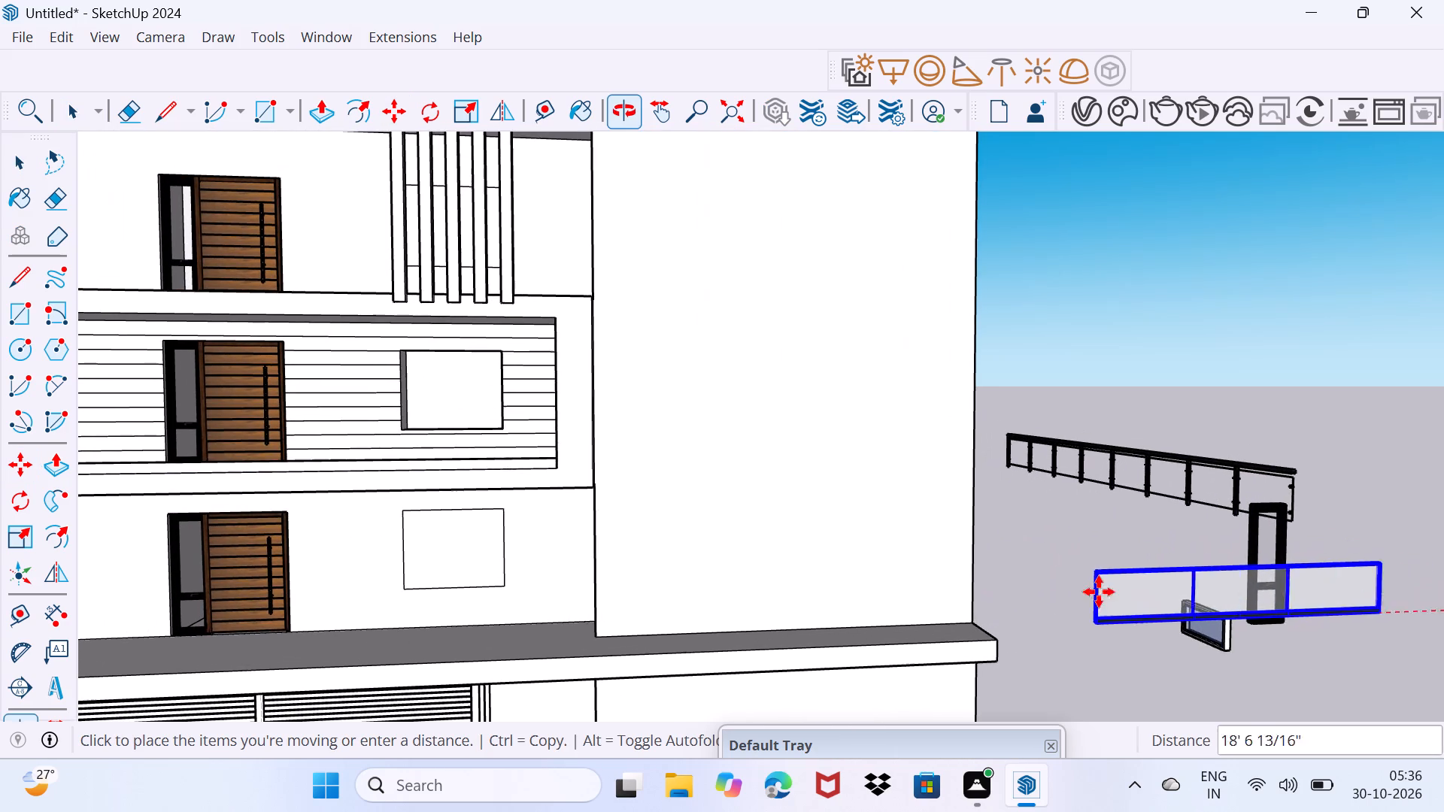
{"action": "scroll", "coordinate": [460, 456], "scroll_direction": "up", "scroll_amount": 3}
{"action": "middle_click_drag", "start_coordinate": [463, 456], "coordinate": [611, 579]}
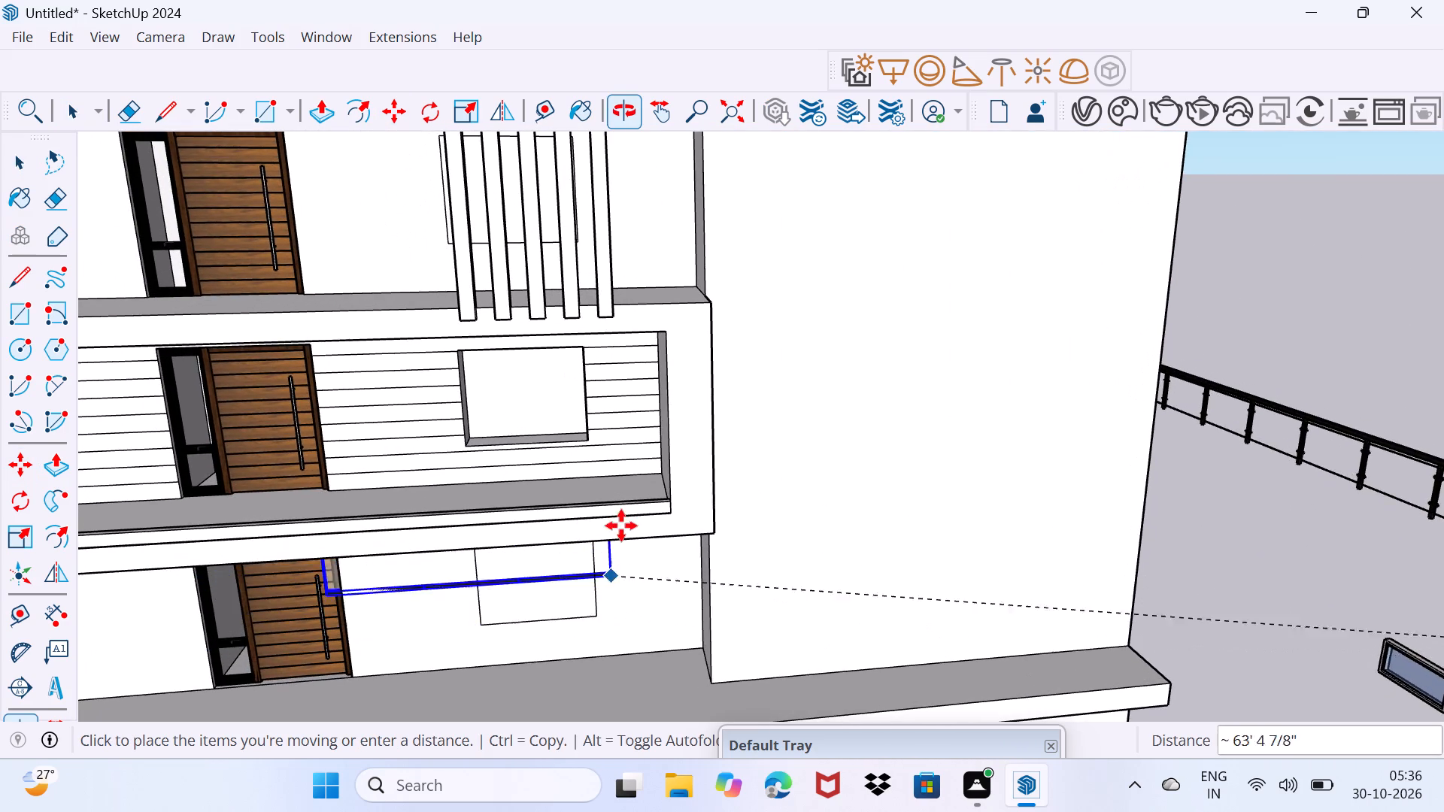
{"action": "scroll", "coordinate": [625, 515], "scroll_direction": "up", "scroll_amount": 15}
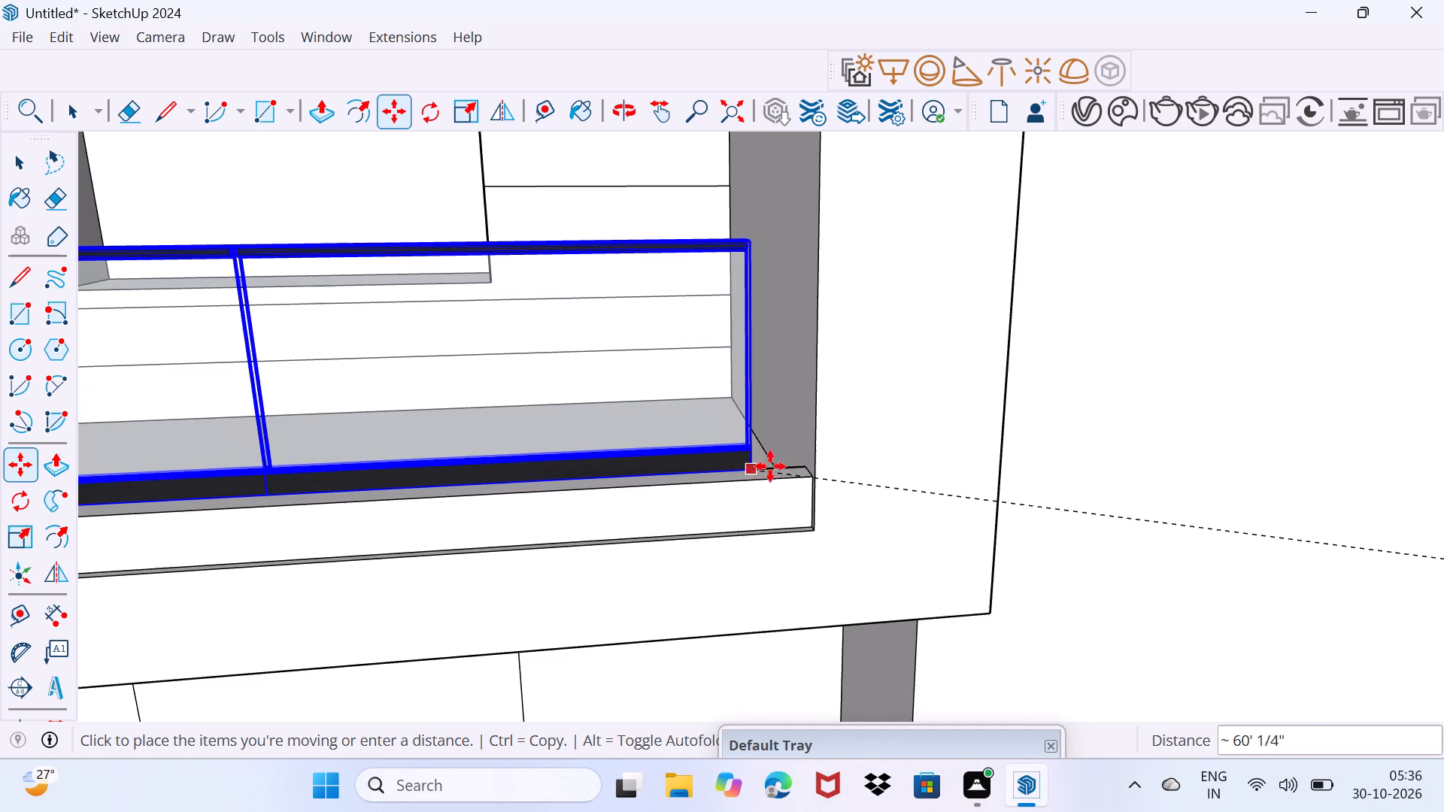
{"action": "left_click", "coordinate": [801, 466]}
Stretch the glass railing along red by about 2.30 so it reaches the far side of the framed balcony opening.
{"action": "scroll", "coordinate": [493, 478], "scroll_direction": "down", "scroll_amount": 9}
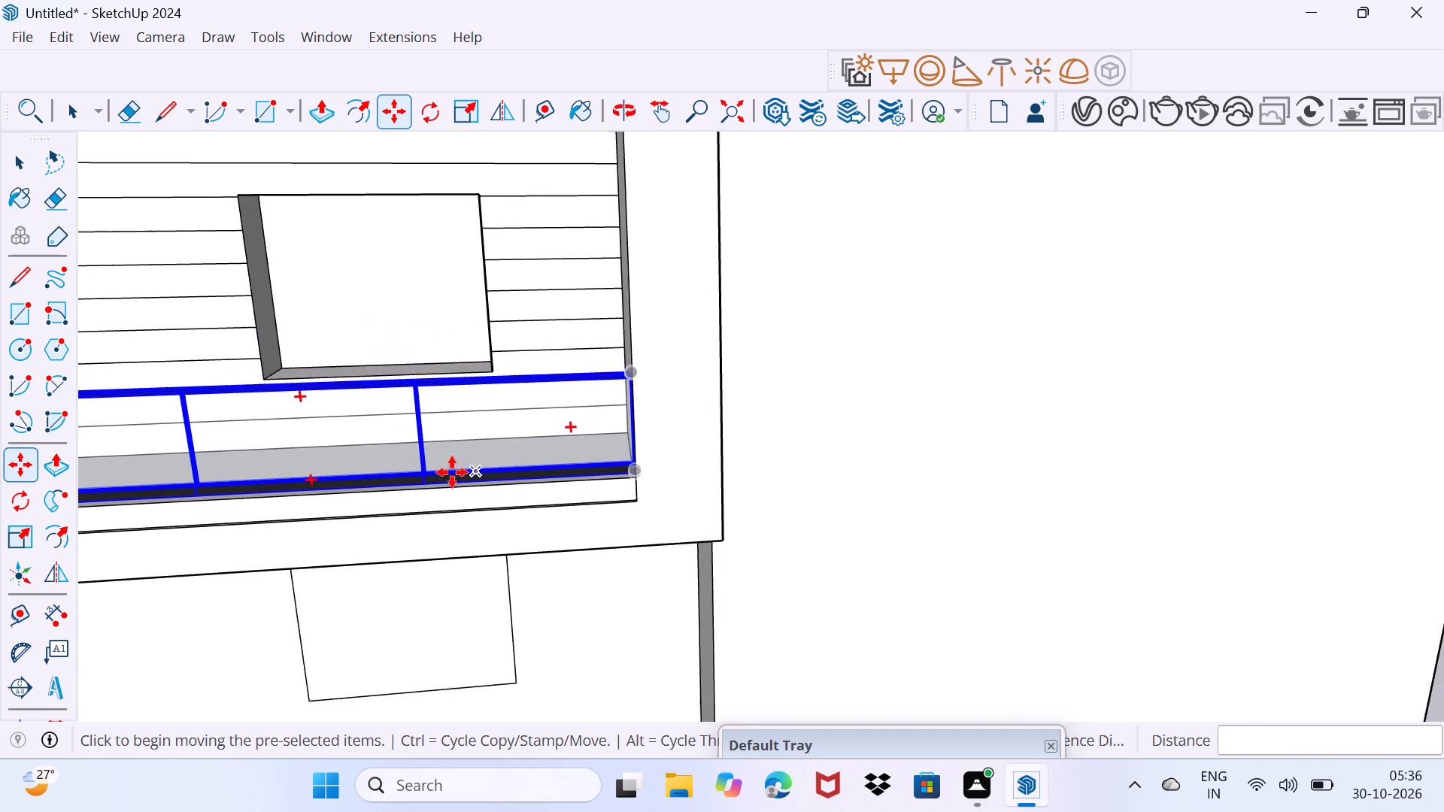
{"action": "middle_click_drag", "start_coordinate": [429, 462], "coordinate": [1443, 386]}
{"action": "middle_click_drag", "start_coordinate": [944, 329], "coordinate": [1054, 374]}
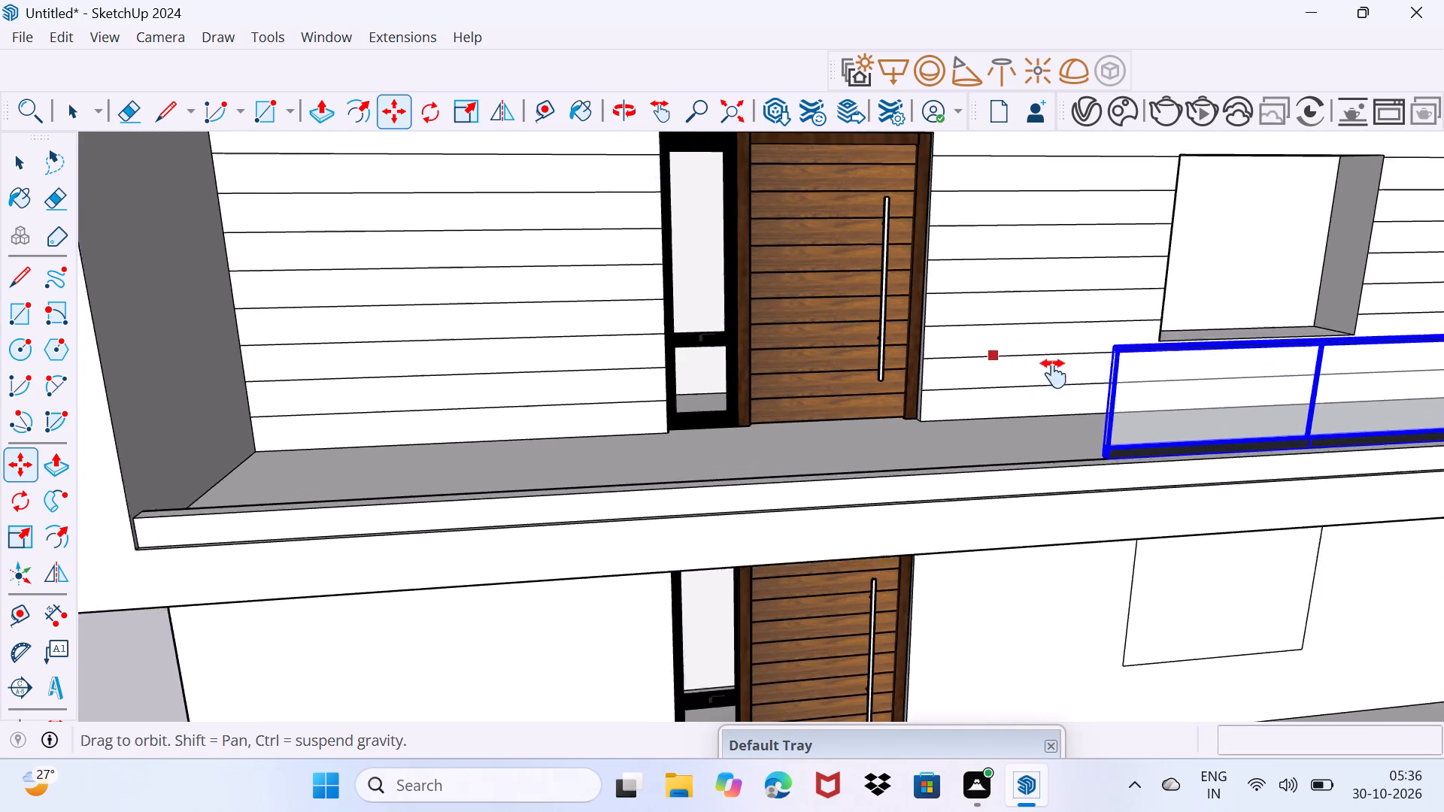
{"action": "middle_click_drag", "start_coordinate": [1054, 374], "coordinate": [1070, 378]}
{"action": "key", "text": "s"}
{"action": "scroll", "coordinate": [1218, 459], "scroll_direction": "up", "scroll_amount": 1}
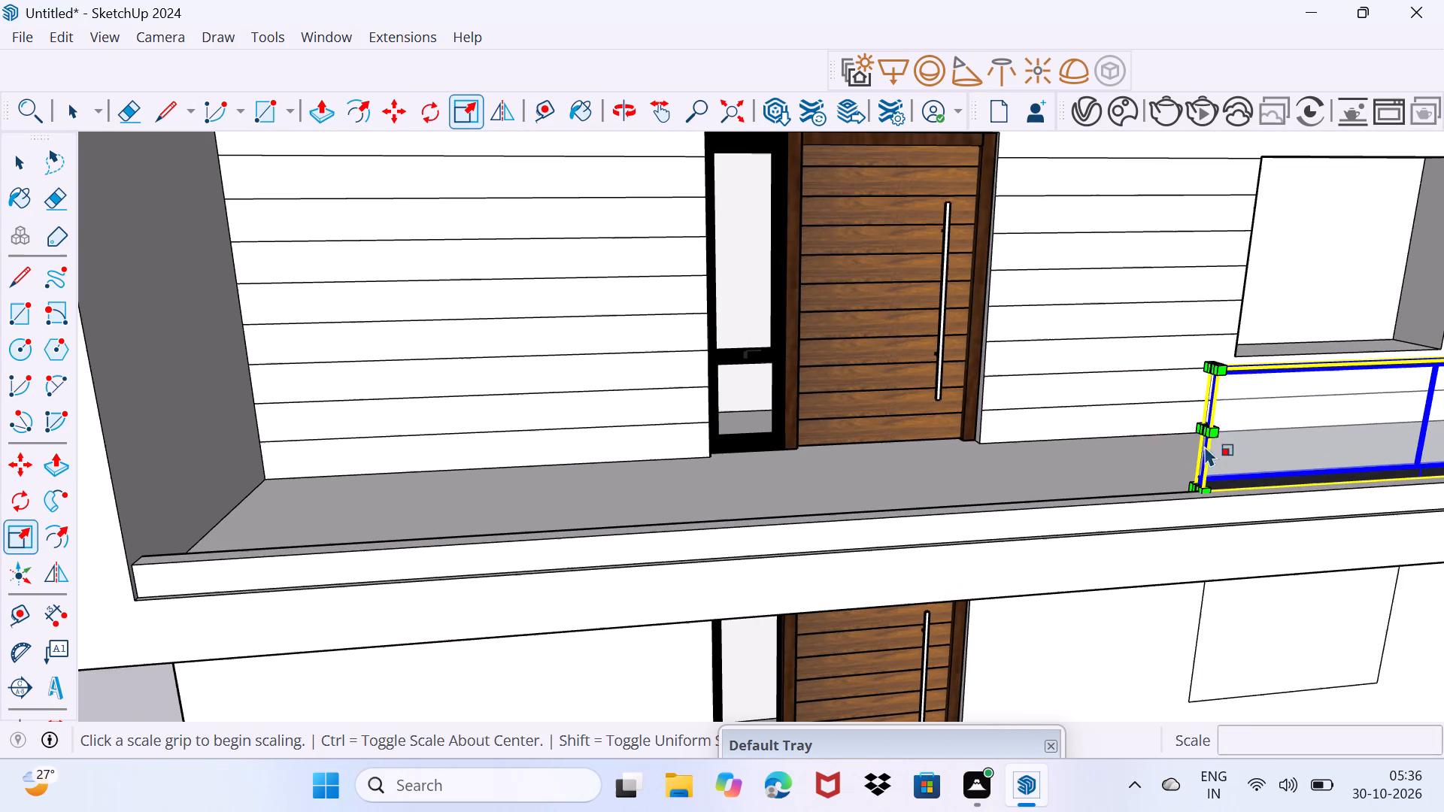
{"action": "left_click", "coordinate": [1201, 427]}
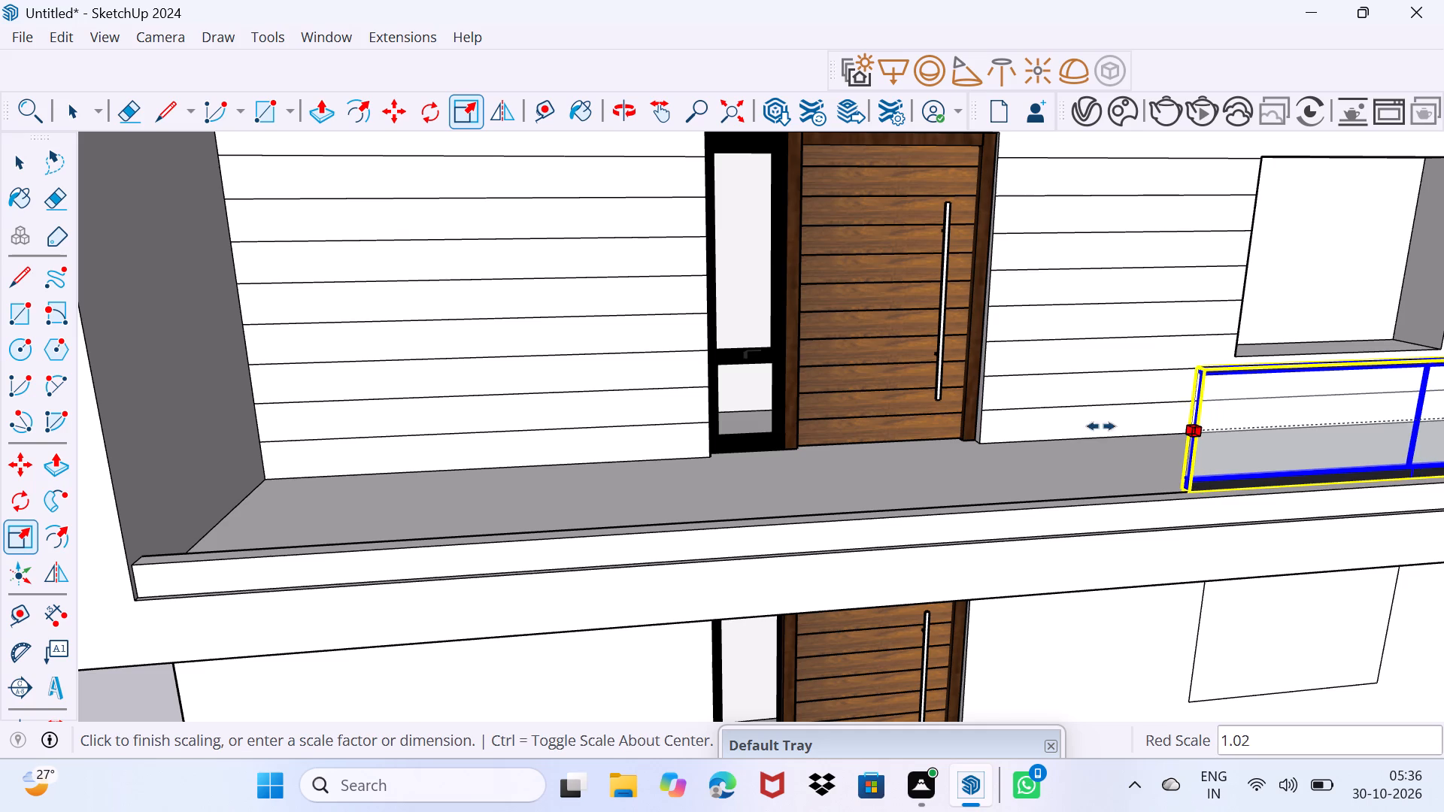
{"action": "scroll", "coordinate": [710, 432], "scroll_direction": "down", "scroll_amount": 2}
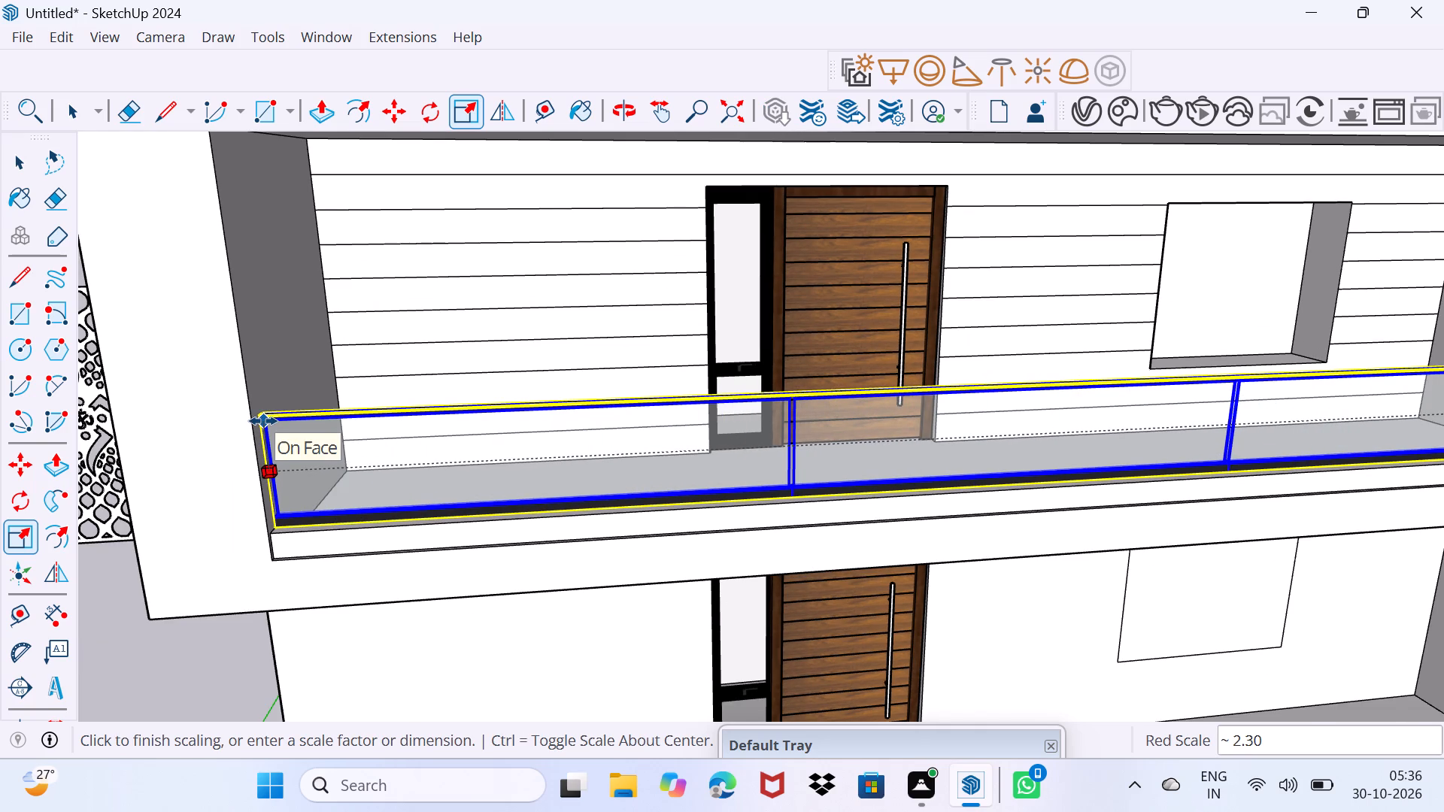
{"action": "left_click", "coordinate": [263, 421]}
Scale the glass railing vertically by about 1.44 and clear the selection.
{"action": "scroll", "coordinate": [1000, 395], "scroll_direction": "up", "scroll_amount": 2}
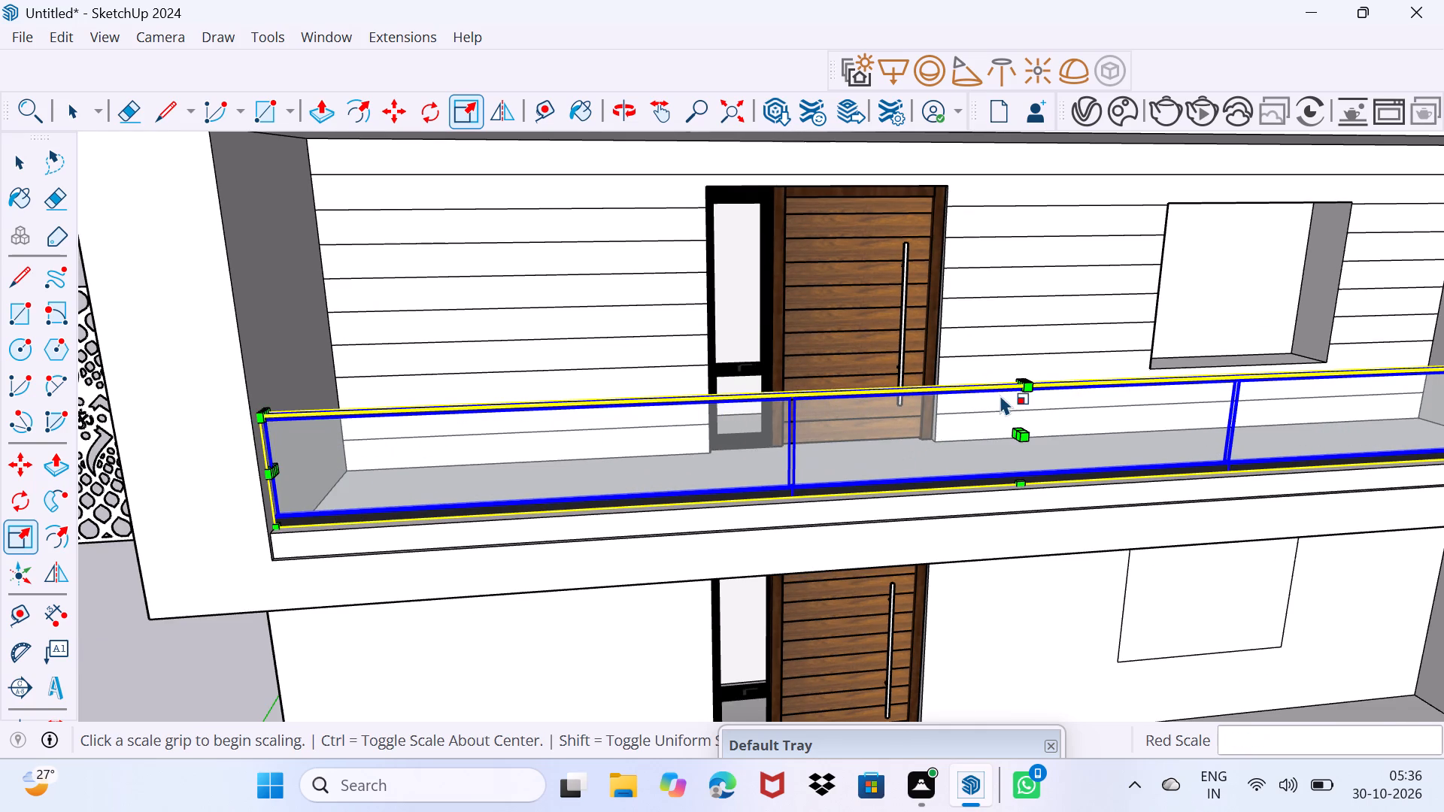
{"action": "scroll", "coordinate": [1026, 383], "scroll_direction": "up", "scroll_amount": 4}
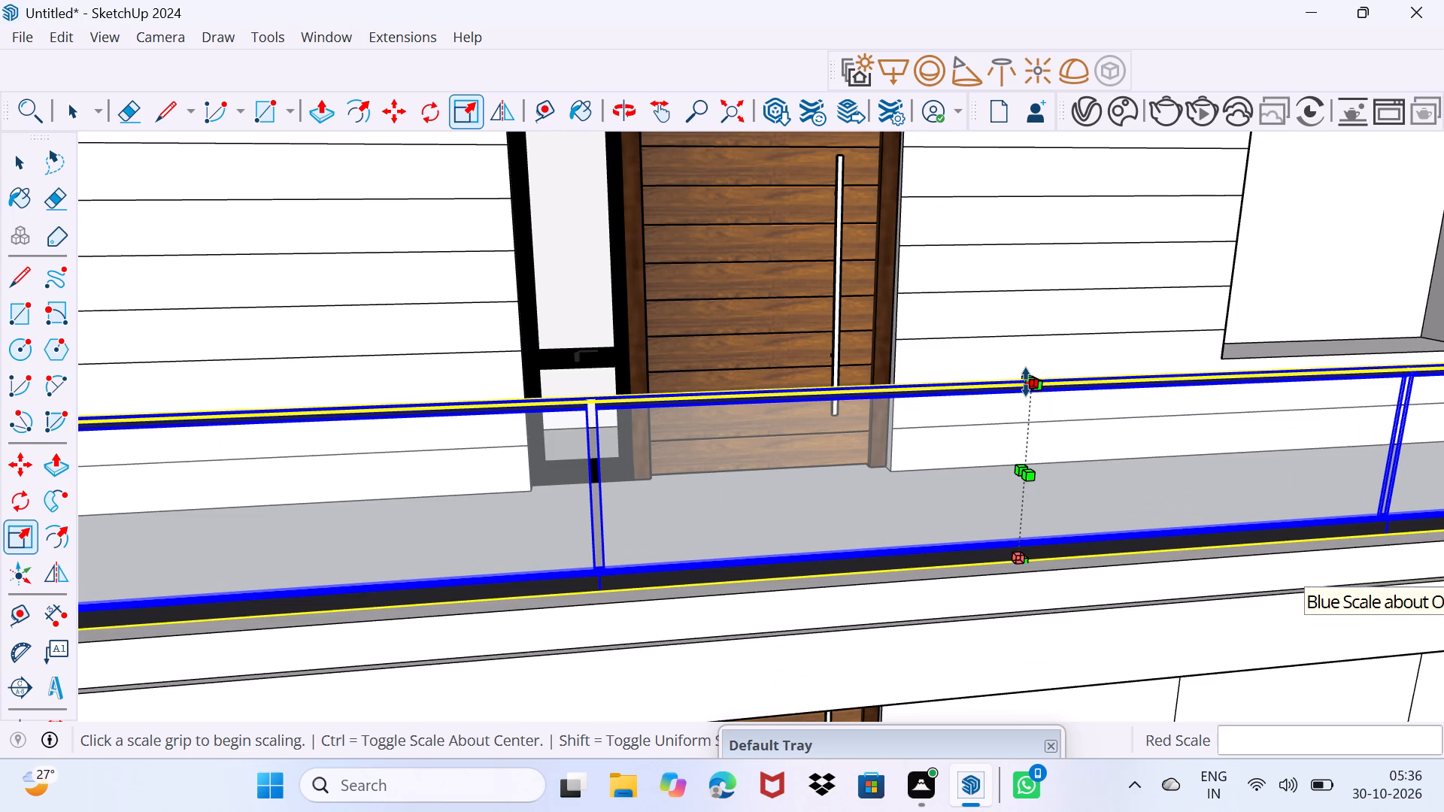
{"action": "left_click", "coordinate": [1026, 382]}
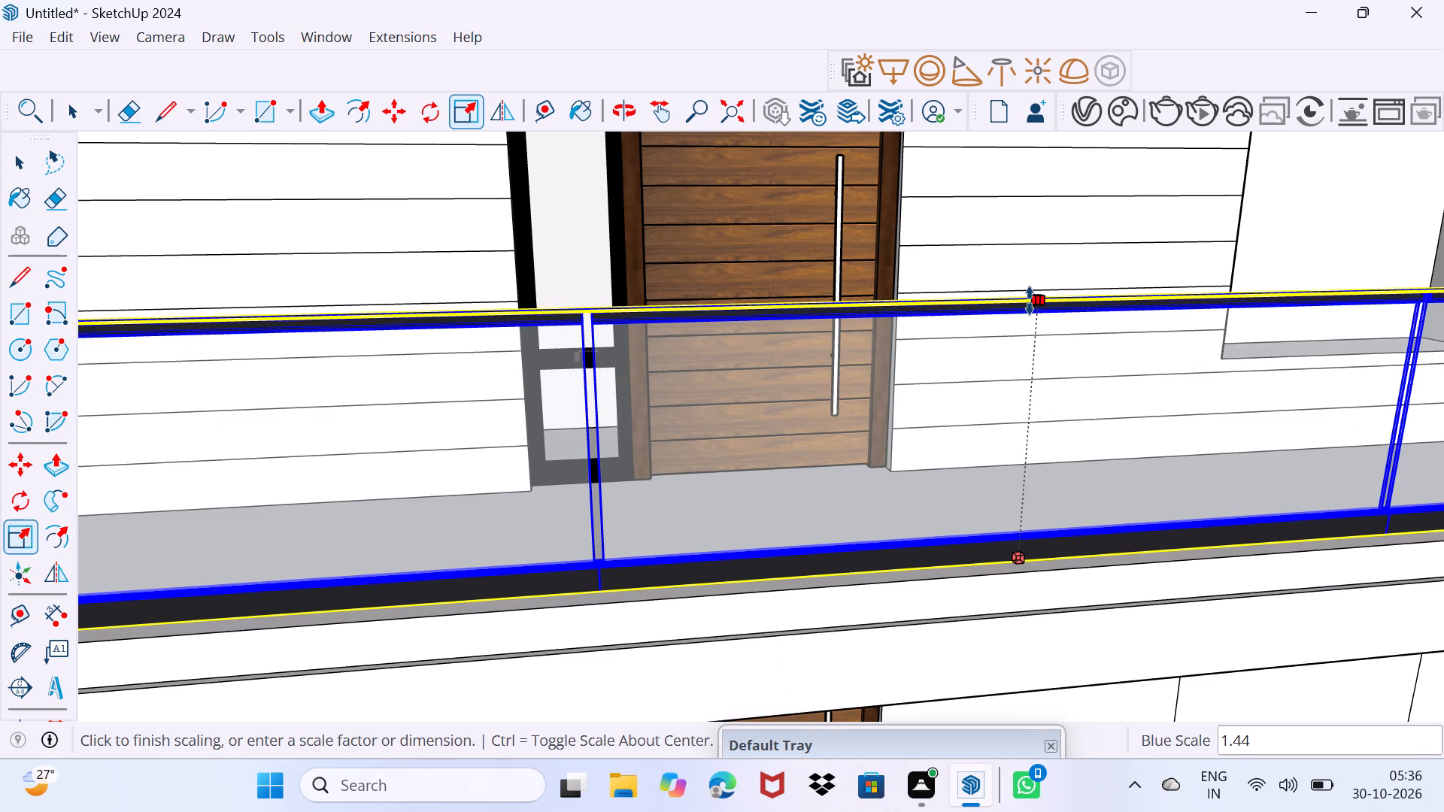
{"action": "left_click", "coordinate": [1030, 301]}
{"action": "key", "text": "space"}
{"action": "left_click_drag", "start_coordinate": [979, 434], "coordinate": [1012, 402]}
Move the CNC jali panel about 71' 8" onto the projecting frame's front, with its lower corner on the balcony ledge's front edge.
{"action": "scroll", "coordinate": [885, 410], "scroll_direction": "down", "scroll_amount": 3}
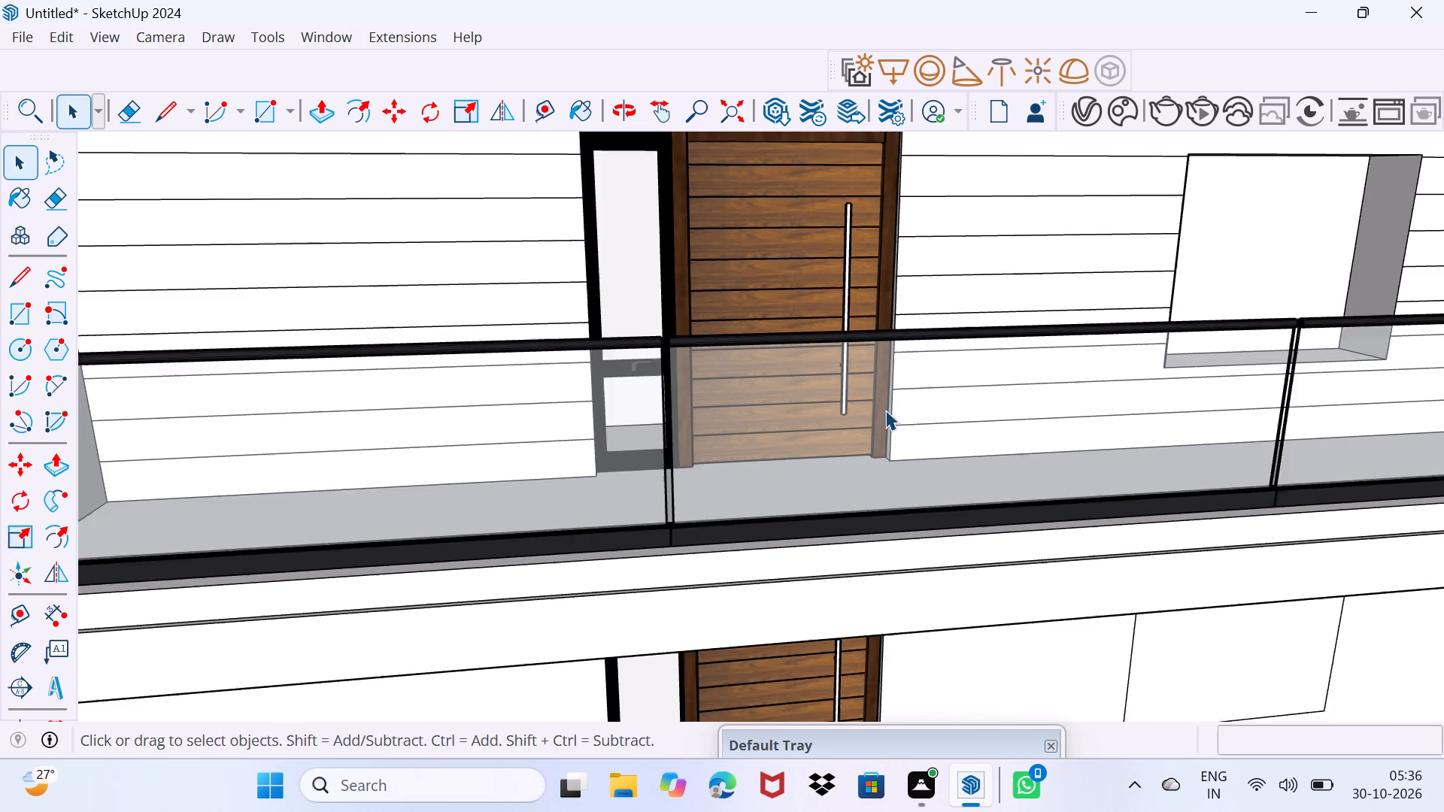
{"action": "scroll", "coordinate": [885, 410], "scroll_direction": "down", "scroll_amount": 9}
{"action": "left_click", "coordinate": [247, 524]}
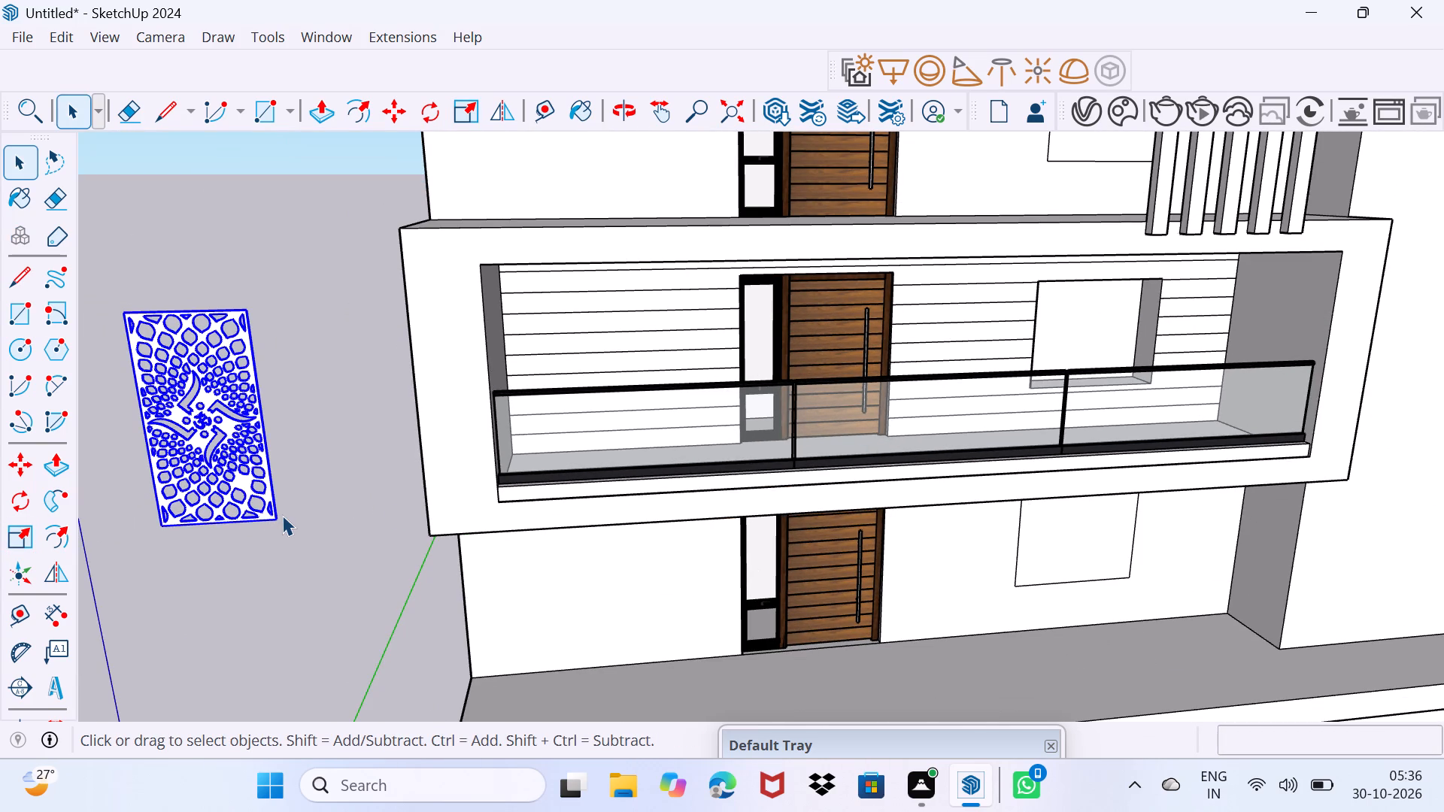
{"action": "key", "text": "m"}
{"action": "left_click", "coordinate": [278, 520]}
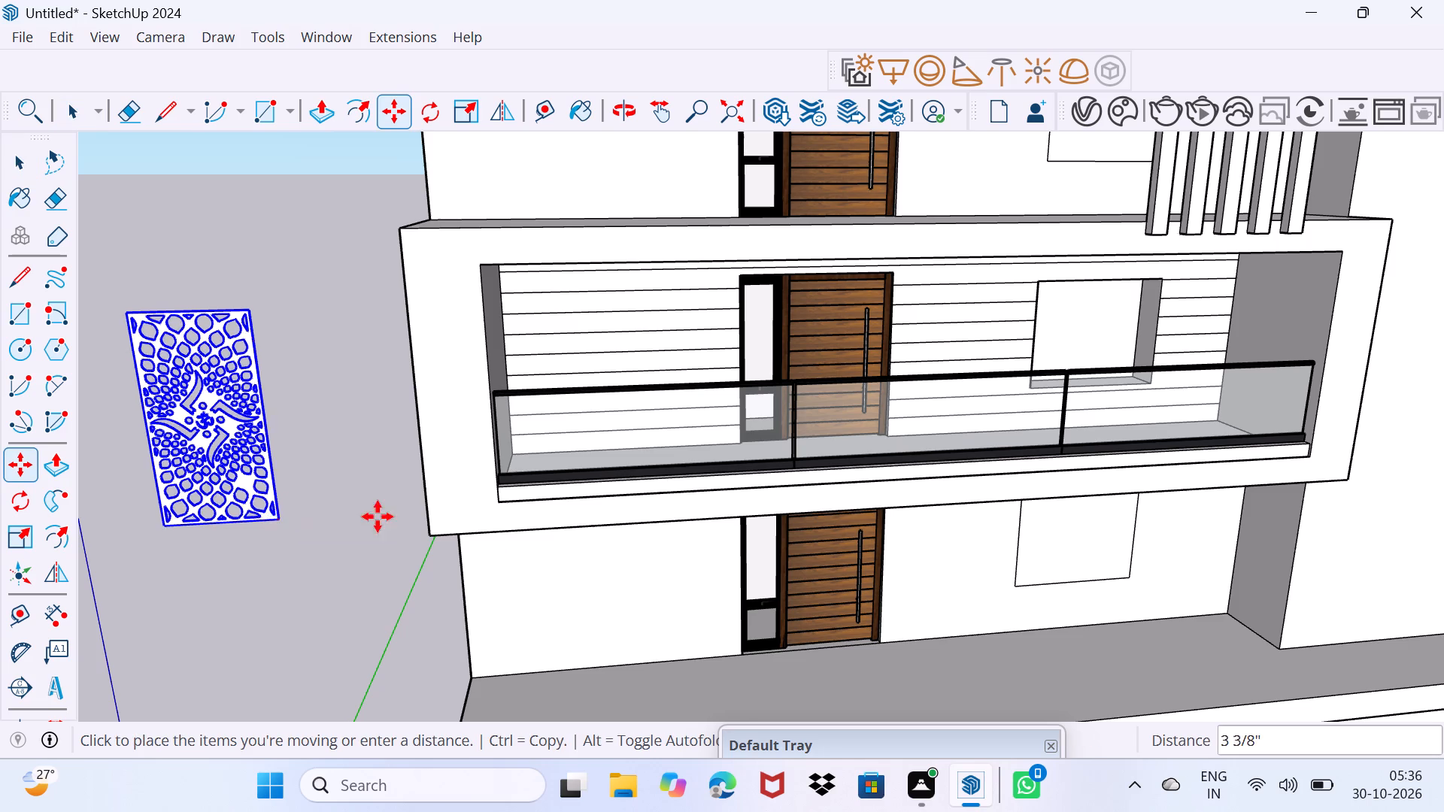
{"action": "scroll", "coordinate": [748, 495], "scroll_direction": "up", "scroll_amount": 13}
{"action": "middle_click_drag", "start_coordinate": [781, 450], "coordinate": [675, 518]}
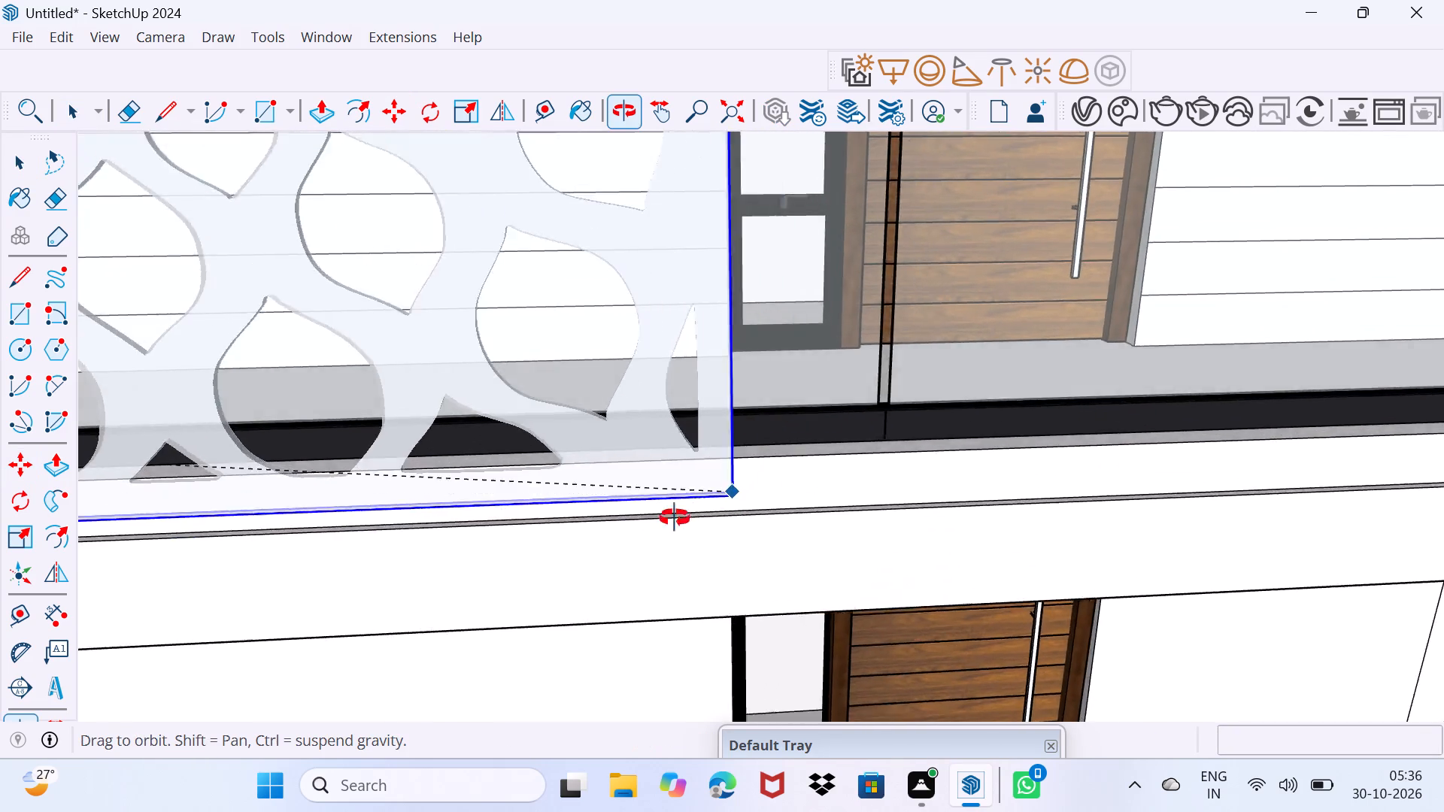
{"action": "middle_click_drag", "start_coordinate": [675, 518], "coordinate": [513, 564]}
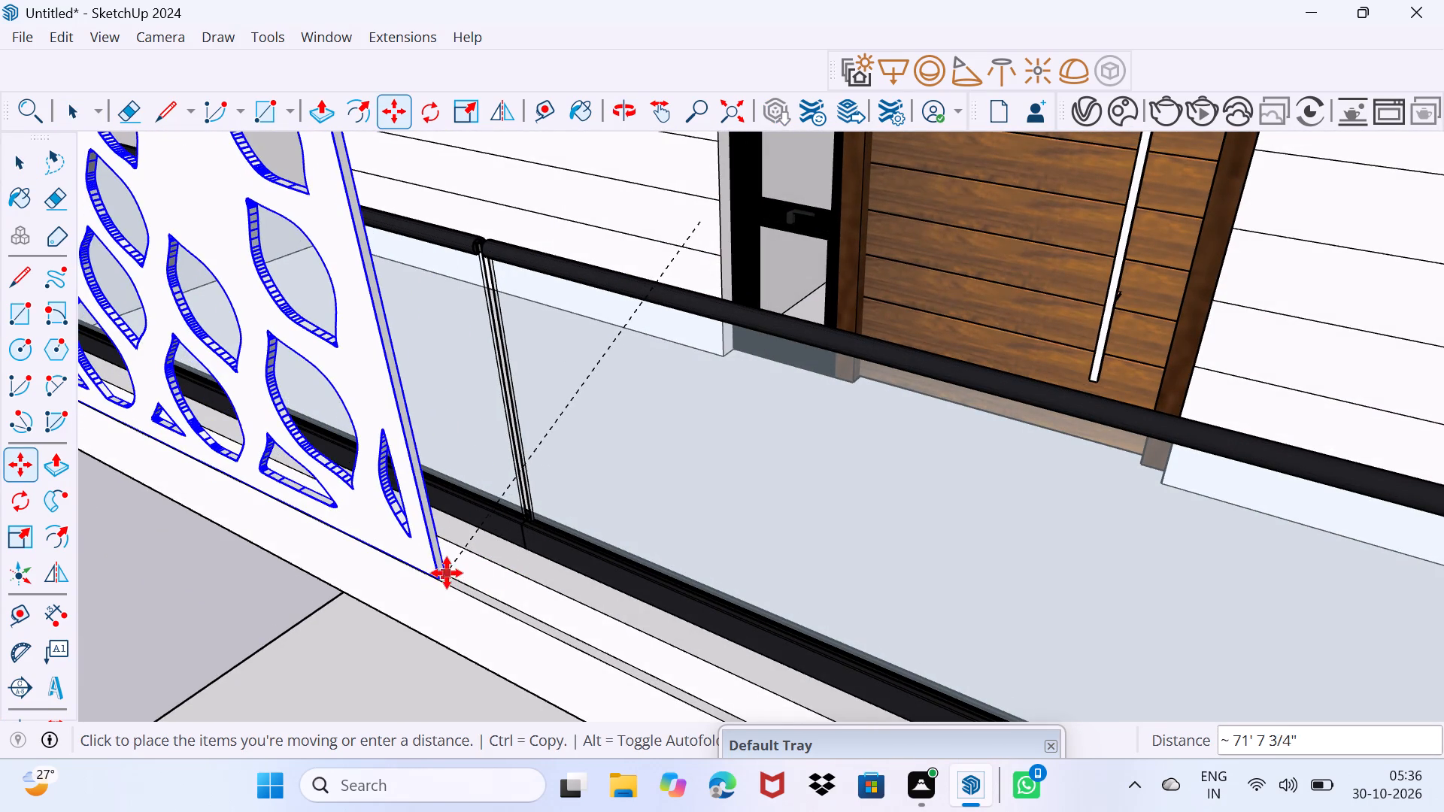
{"action": "left_click", "coordinate": [447, 570]}
Scale the jali by about -0.15 along green and 0.42 along blue so its top meets the head of the balcony opening.
{"action": "scroll", "coordinate": [224, 555], "scroll_direction": "down", "scroll_amount": 8}
{"action": "middle_click_drag", "start_coordinate": [225, 556], "coordinate": [308, 524]}
{"action": "scroll", "coordinate": [306, 526], "scroll_direction": "down", "scroll_amount": 2}
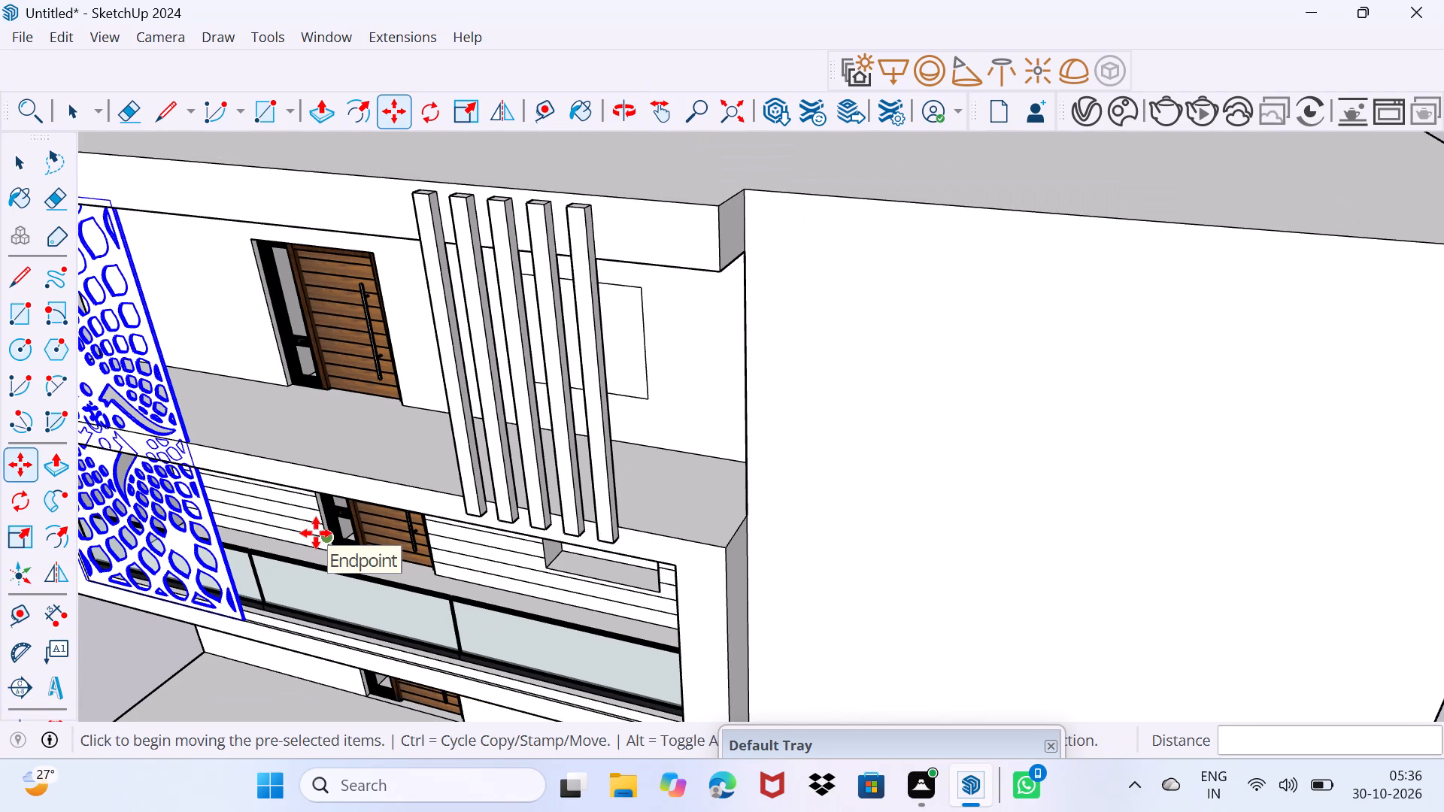
{"action": "scroll", "coordinate": [307, 548], "scroll_direction": "down", "scroll_amount": 4}
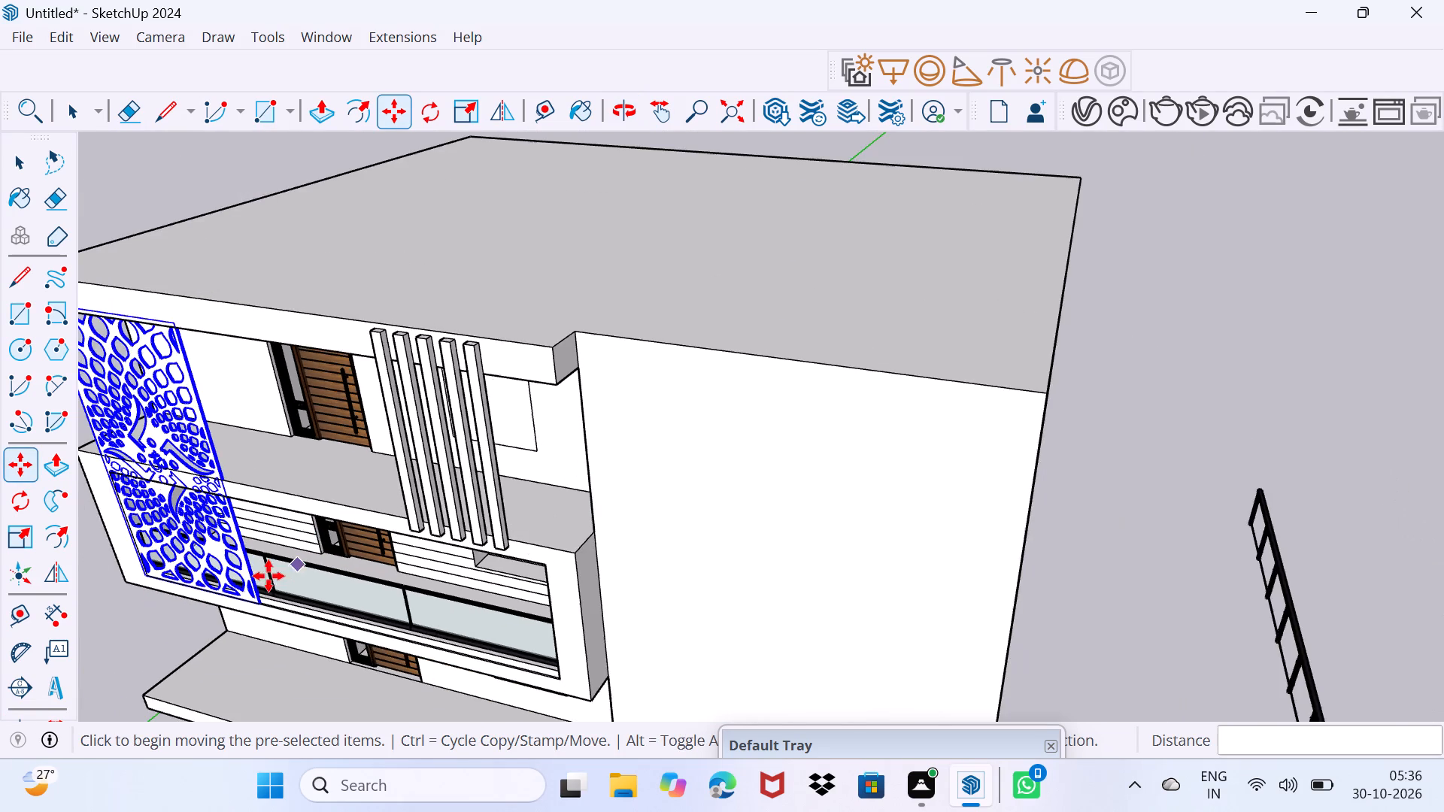
{"action": "middle_click_drag", "start_coordinate": [268, 576], "coordinate": [468, 514]}
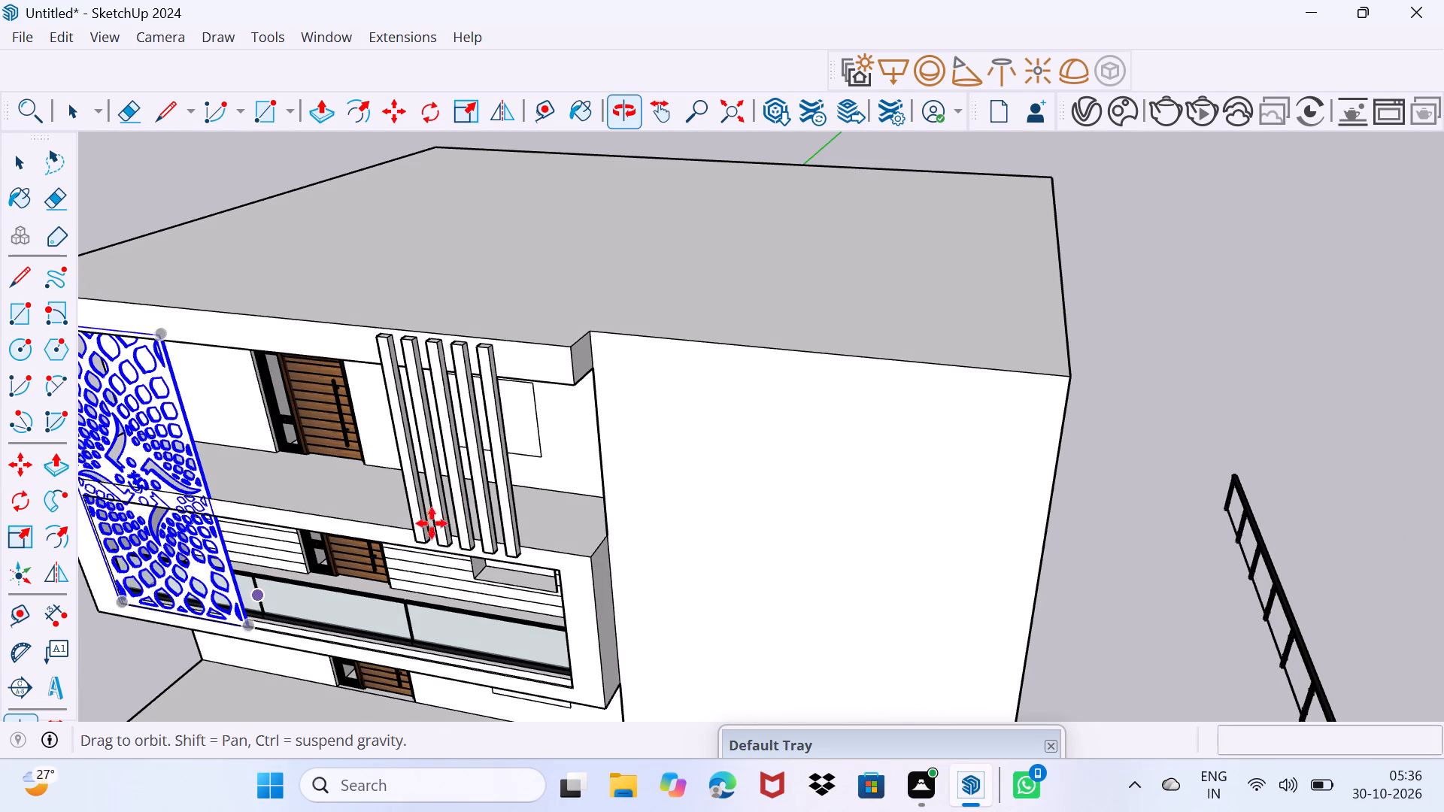
{"action": "middle_click_drag", "start_coordinate": [377, 544], "coordinate": [598, 511], "text": "shift"}
{"action": "scroll", "coordinate": [557, 457], "scroll_direction": "up", "scroll_amount": 2}
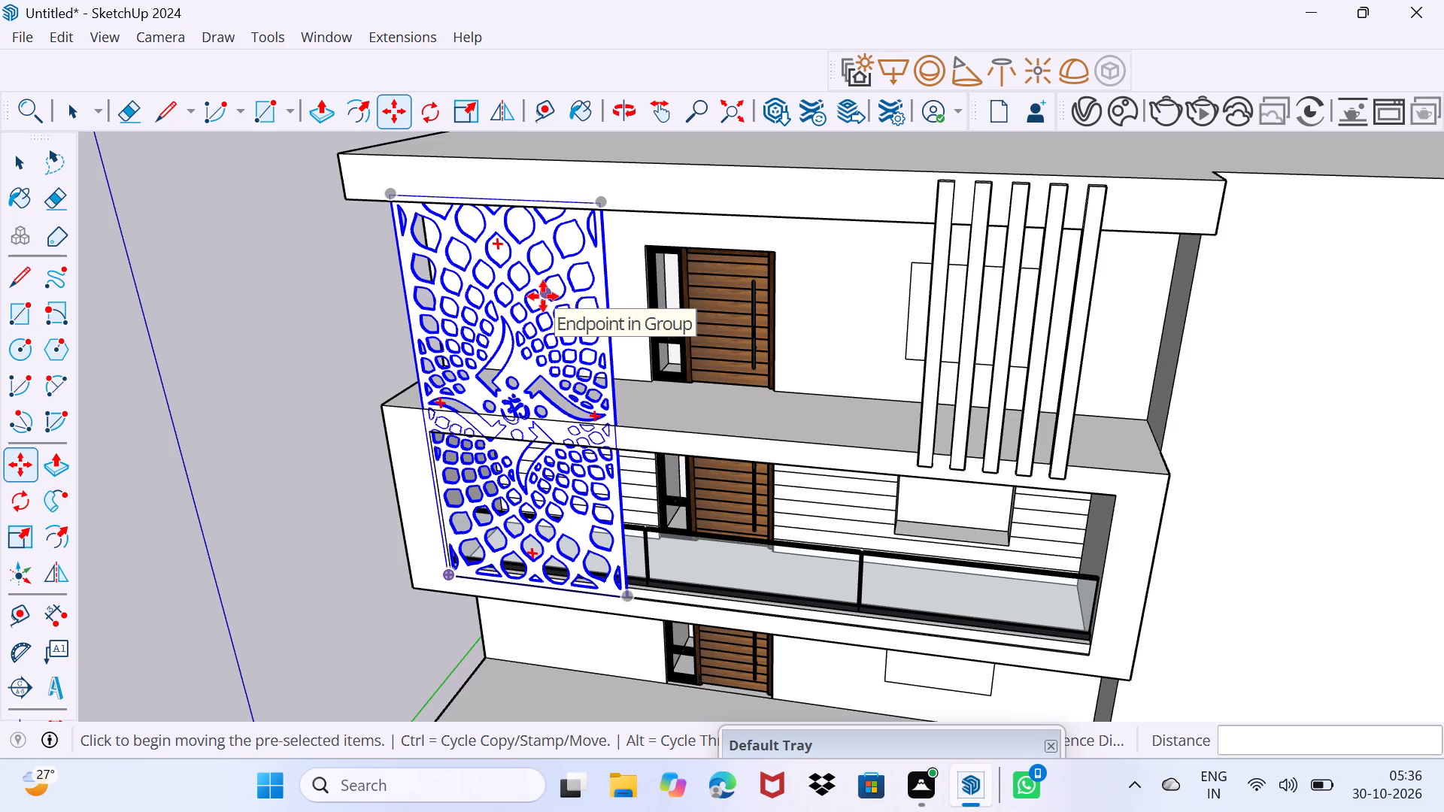
{"action": "key", "text": "s"}
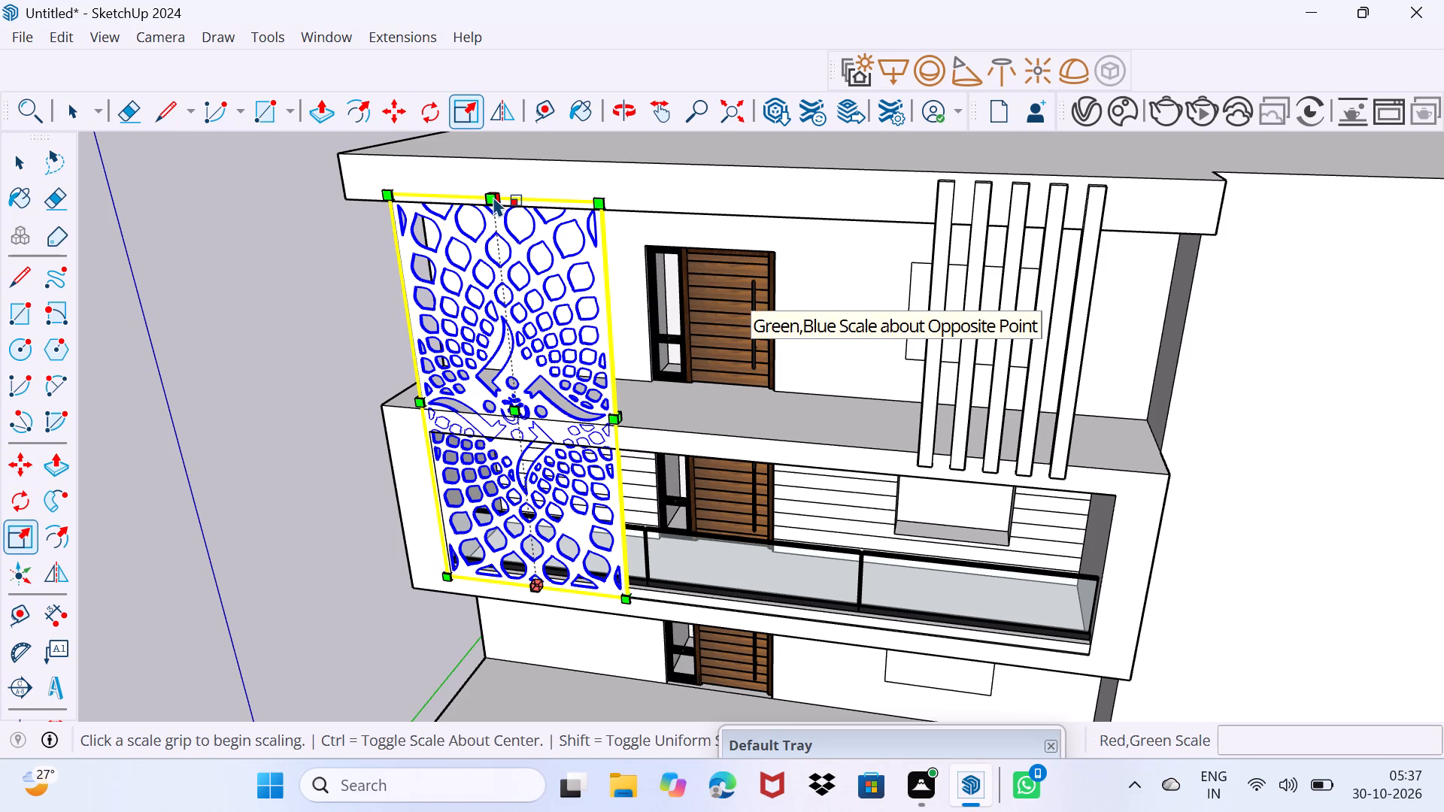
{"action": "left_click_drag", "start_coordinate": [493, 196], "coordinate": [505, 309]}
{"action": "key", "text": "ctrl+z"}
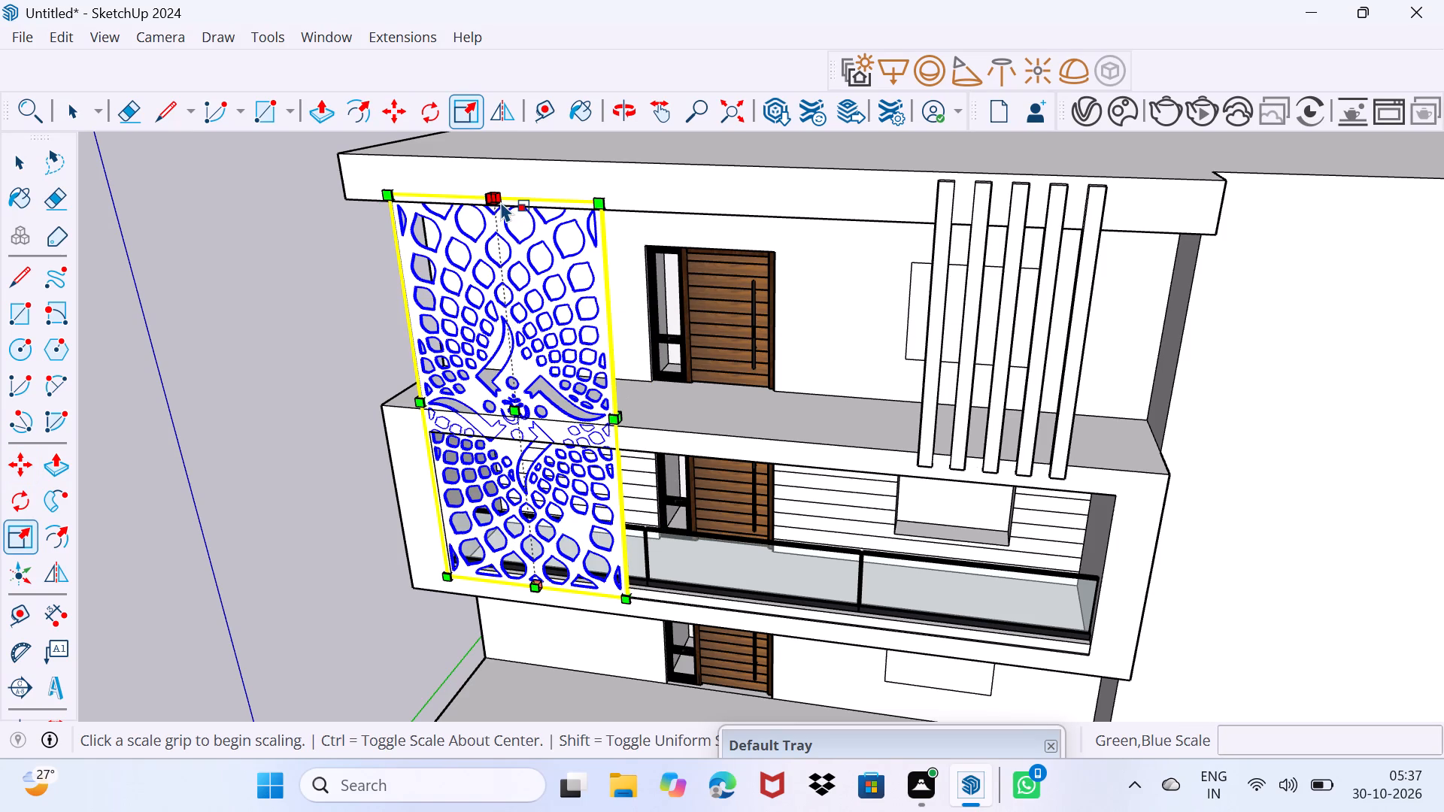
{"action": "left_click", "coordinate": [501, 201]}
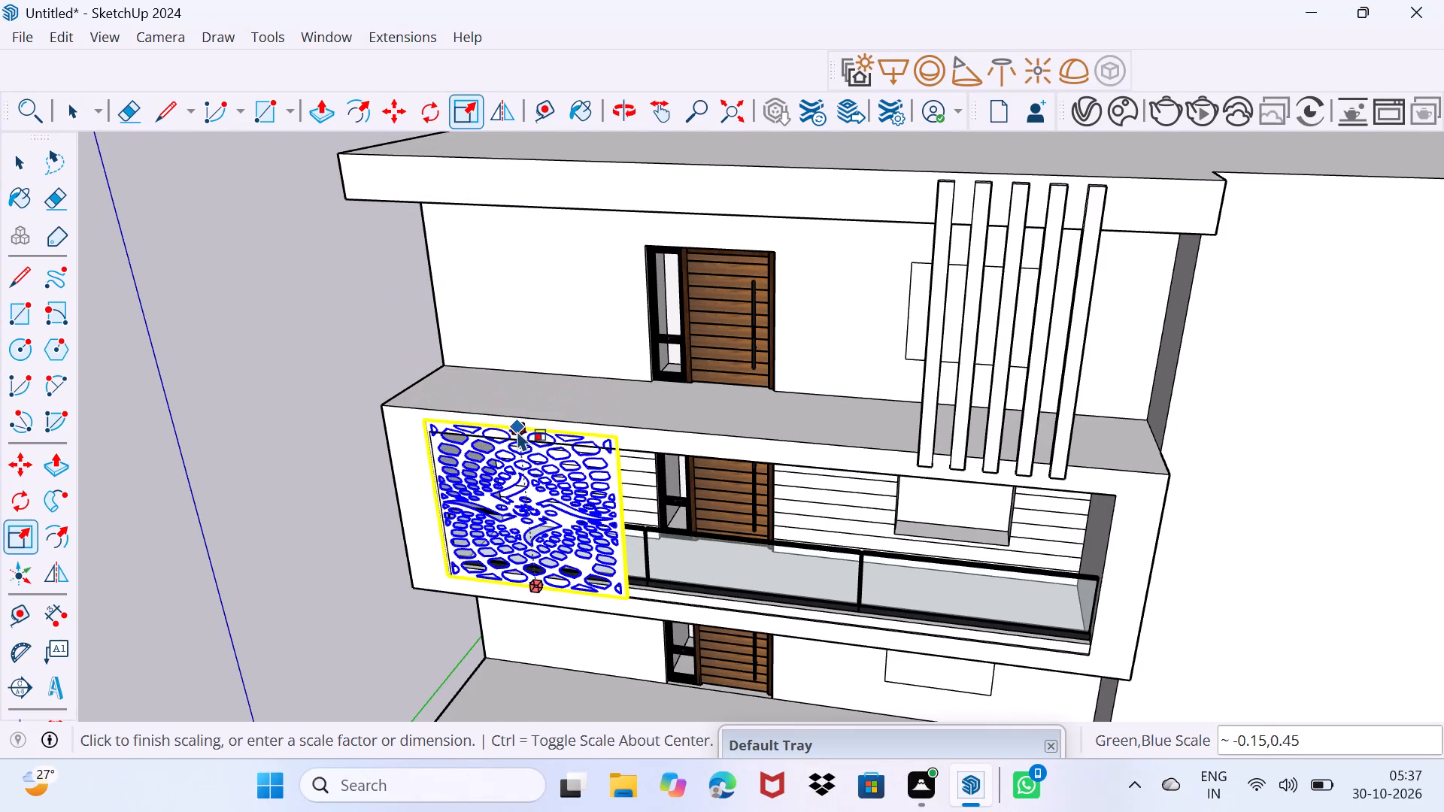
{"action": "left_click", "coordinate": [517, 439]}
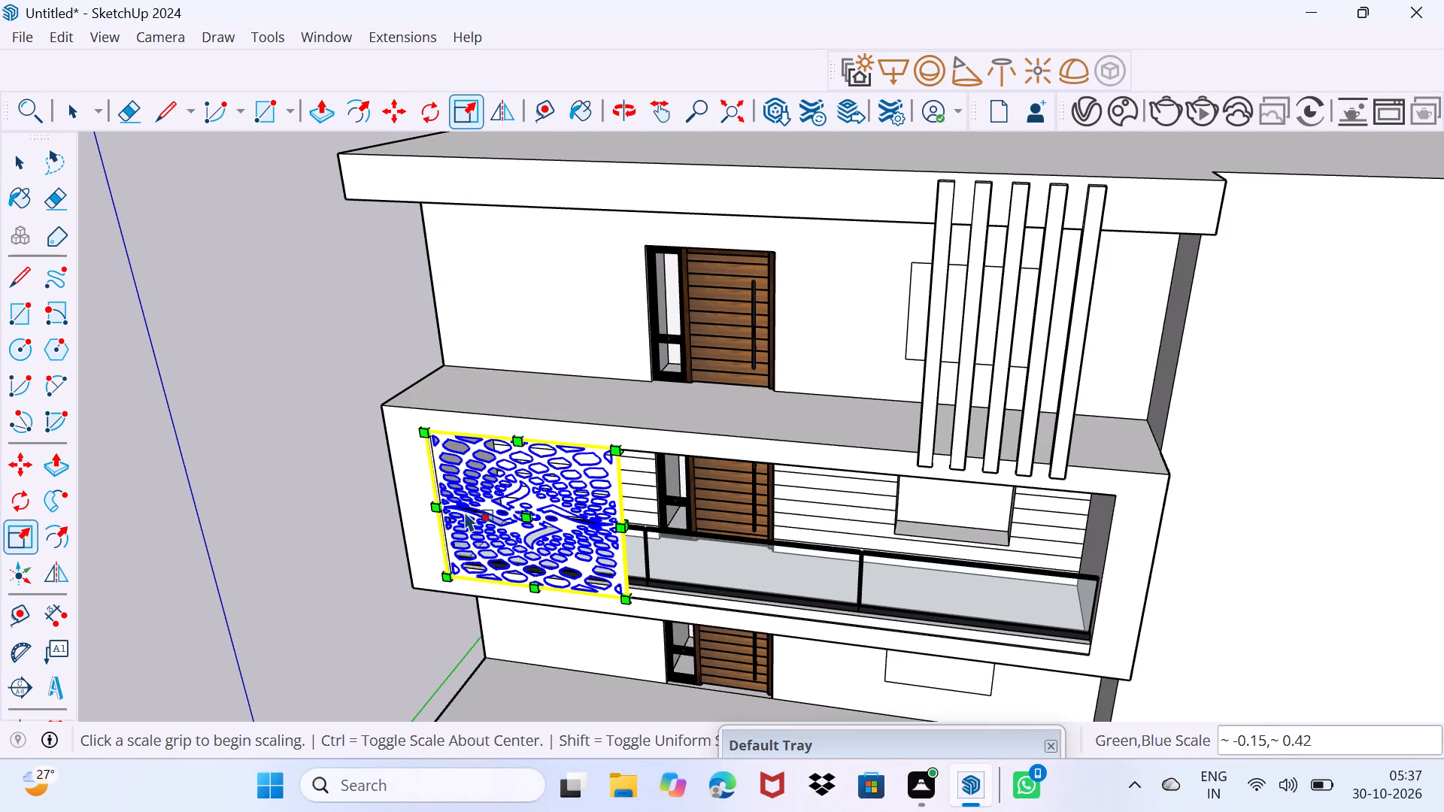
Scale the jali by about 0.68 along red and 27.82 along green, narrowing it and thickening the panel.
{"action": "scroll", "coordinate": [465, 511], "scroll_direction": "up", "scroll_amount": 4}
{"action": "left_click_drag", "start_coordinate": [421, 505], "coordinate": [443, 508]}
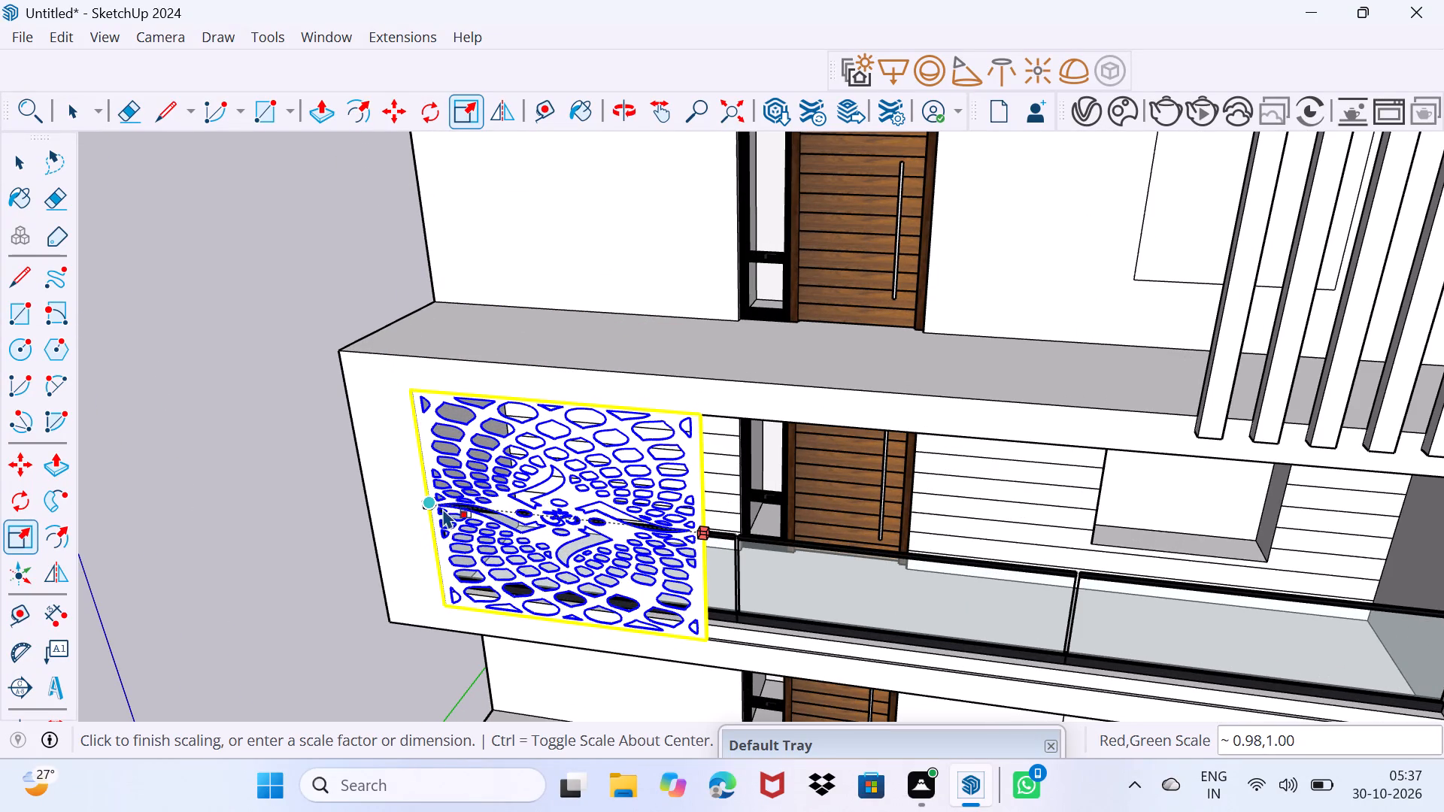
{"action": "left_click_drag", "start_coordinate": [443, 508], "coordinate": [507, 517]}
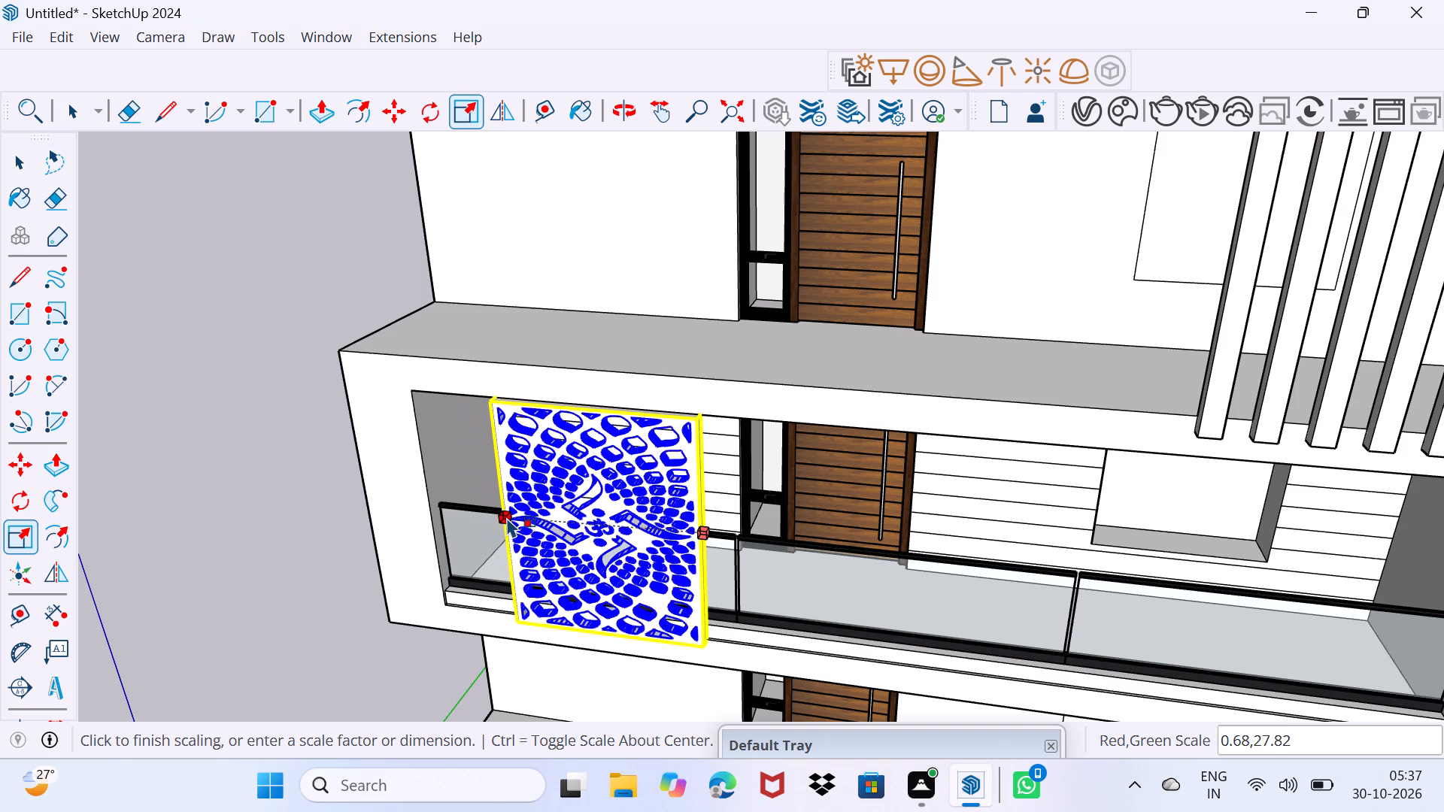
{"action": "left_click_drag", "start_coordinate": [507, 517], "coordinate": [508, 517]}
{"action": "left_click", "coordinate": [508, 517]}
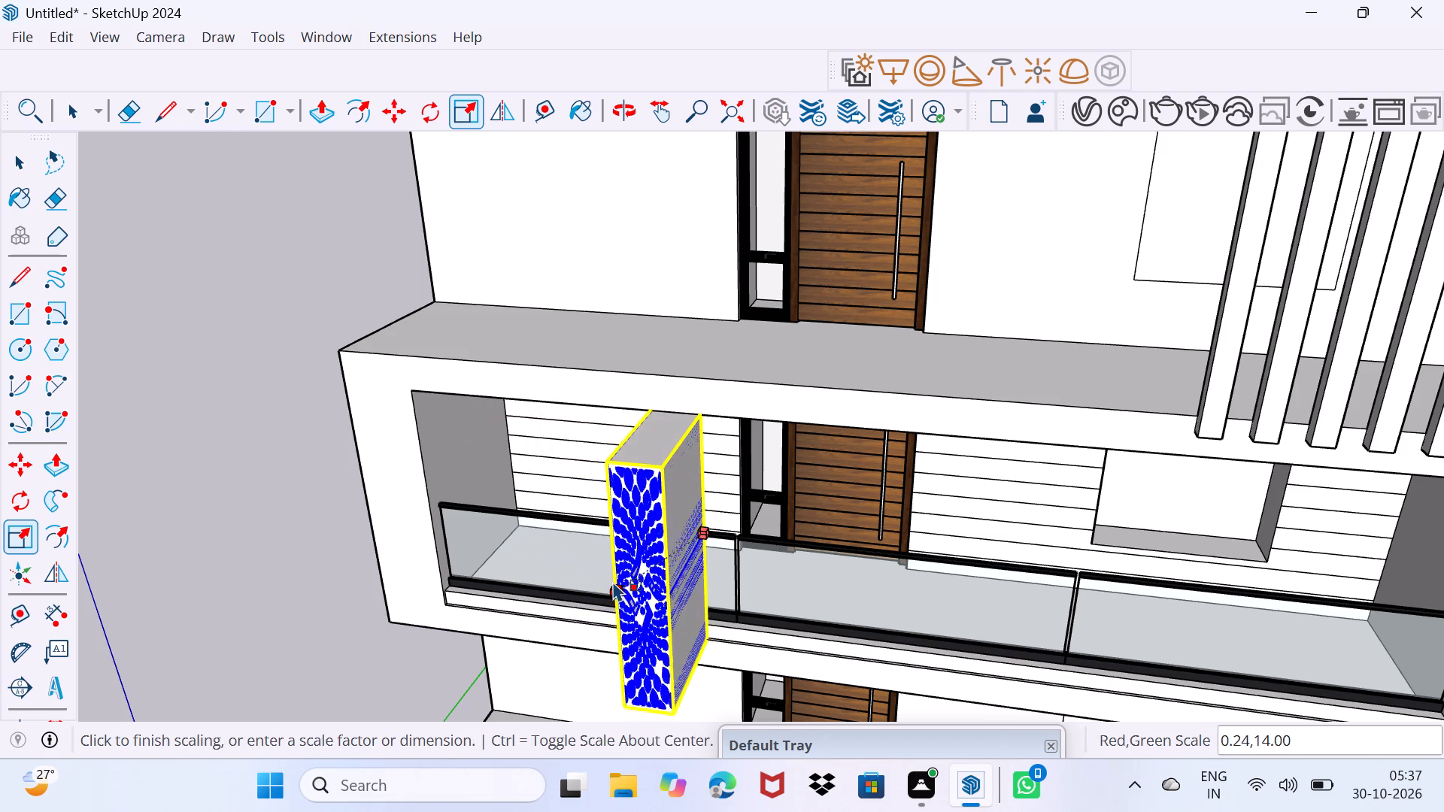
{"action": "key", "text": "Escape"}
Move the jali about 3 1/16" inward so its lower front corner meets the line on the balcony ledge, and clear the selection.
{"action": "middle_click_drag", "start_coordinate": [633, 620], "coordinate": [417, 560]}
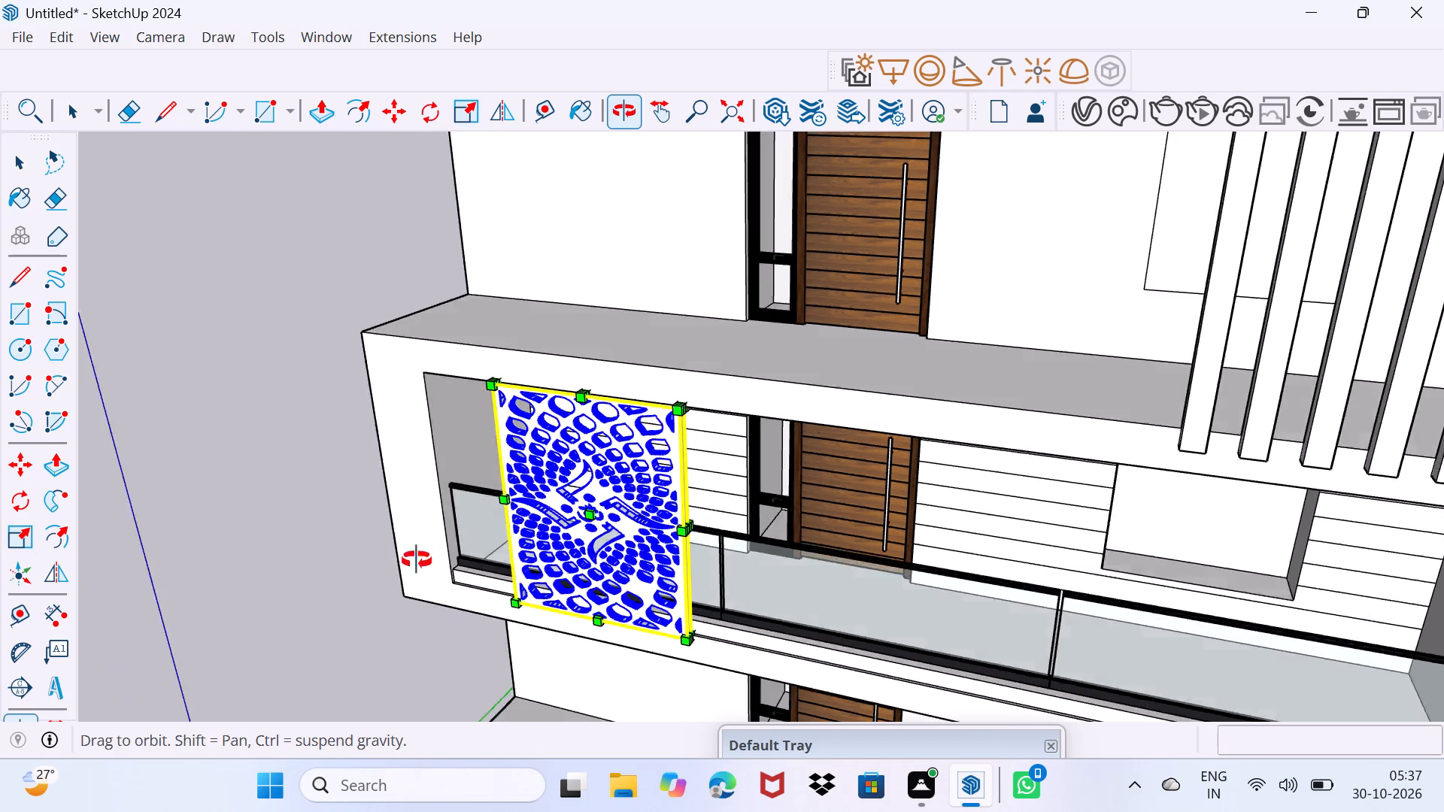
{"action": "middle_click_drag", "start_coordinate": [417, 560], "coordinate": [329, 550]}
{"action": "scroll", "coordinate": [598, 620], "scroll_direction": "up", "scroll_amount": 5}
{"action": "middle_click_drag", "start_coordinate": [784, 592], "coordinate": [699, 598]}
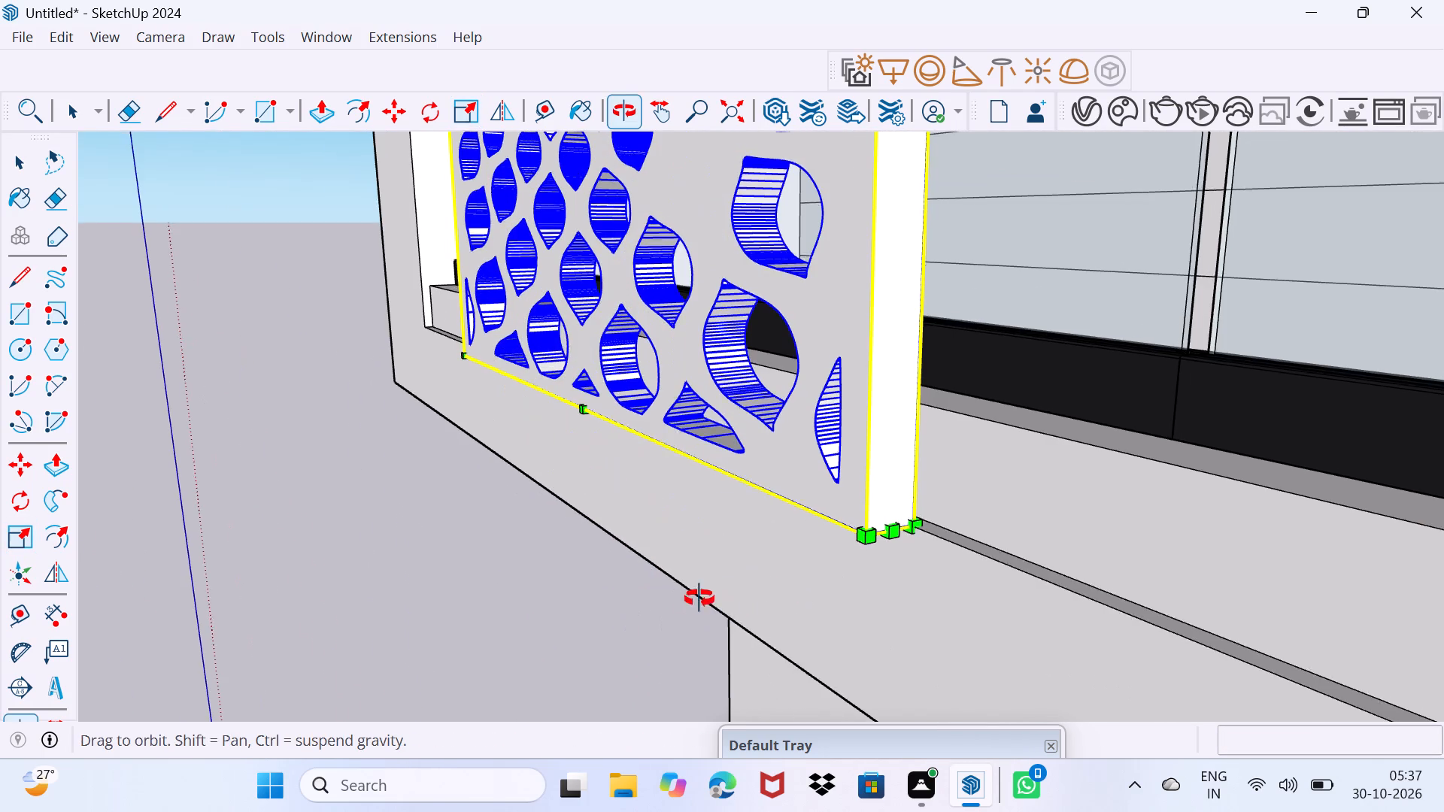
{"action": "middle_click_drag", "start_coordinate": [699, 598], "coordinate": [678, 601]}
{"action": "scroll", "coordinate": [681, 566], "scroll_direction": "up", "scroll_amount": 2}
{"action": "key", "text": "m"}
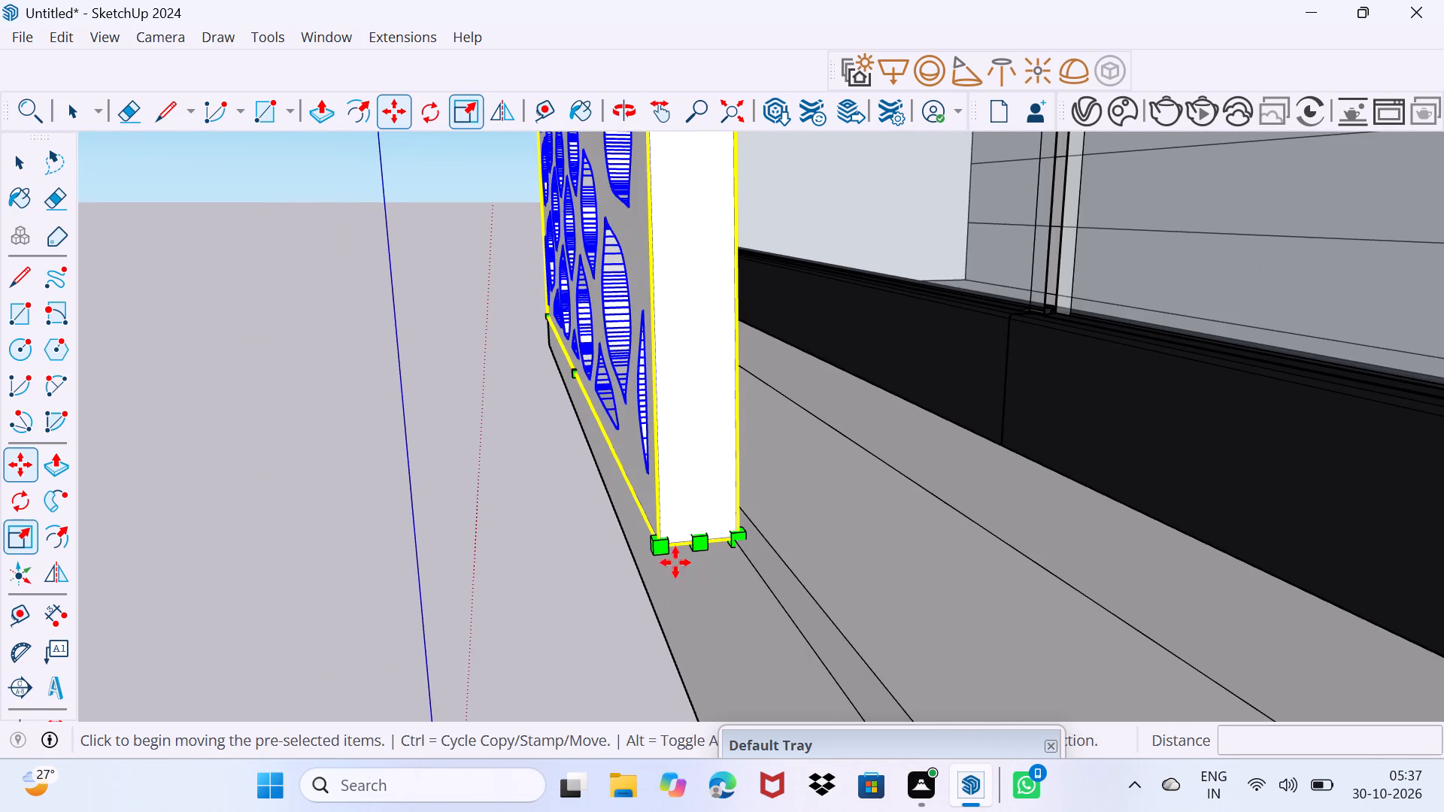
{"action": "left_click", "coordinate": [658, 550]}
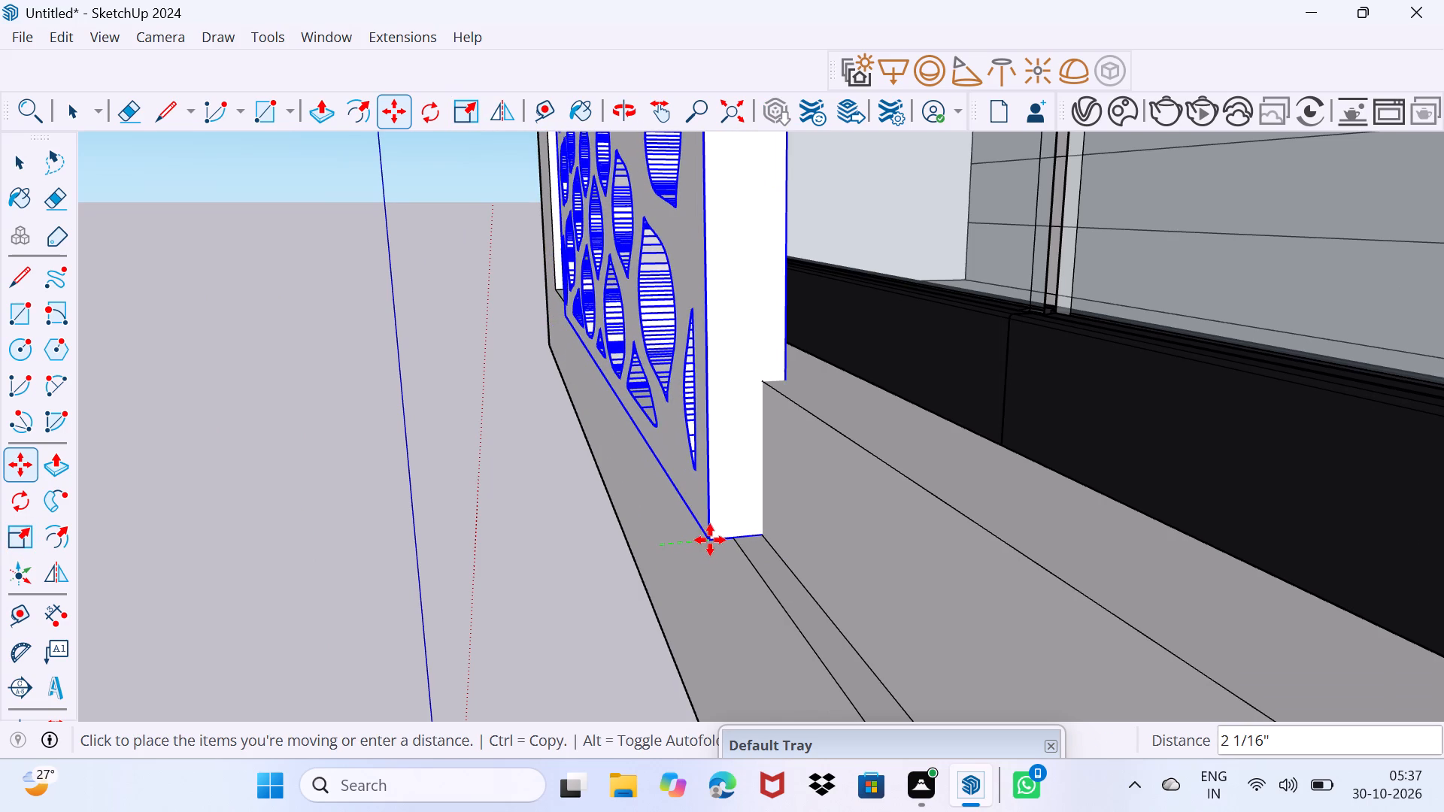
{"action": "left_click", "coordinate": [730, 538]}
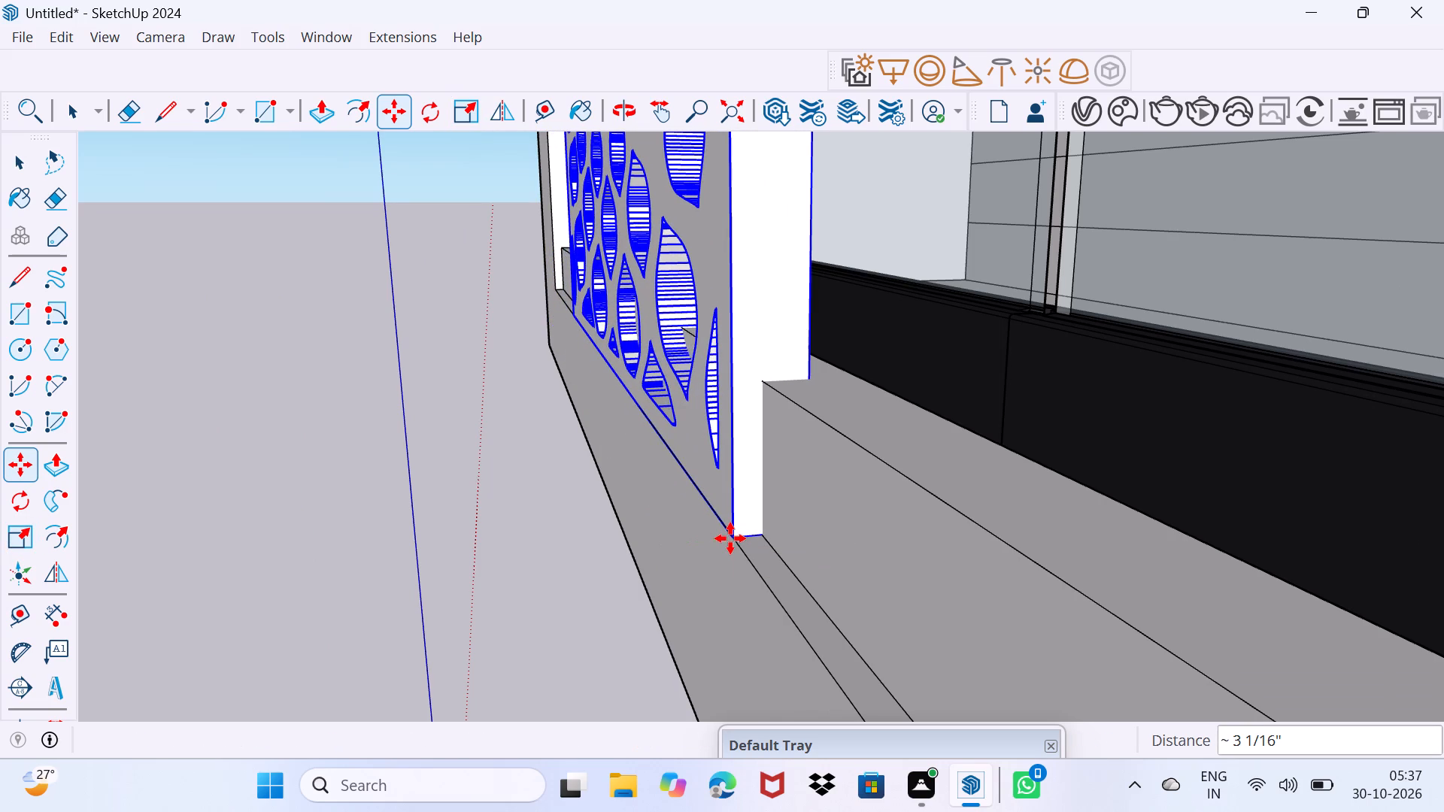
{"action": "key", "text": "space"}
{"action": "left_click_drag", "start_coordinate": [696, 594], "coordinate": [735, 553]}
Push the first-floor window rectangle below the projecting frame about 2' 2 5/16" into the wall and clear the selection.
{"action": "scroll", "coordinate": [677, 532], "scroll_direction": "down", "scroll_amount": 12}
{"action": "middle_click_drag", "start_coordinate": [637, 544], "coordinate": [1069, 474]}
{"action": "scroll", "coordinate": [1051, 472], "scroll_direction": "down", "scroll_amount": 12}
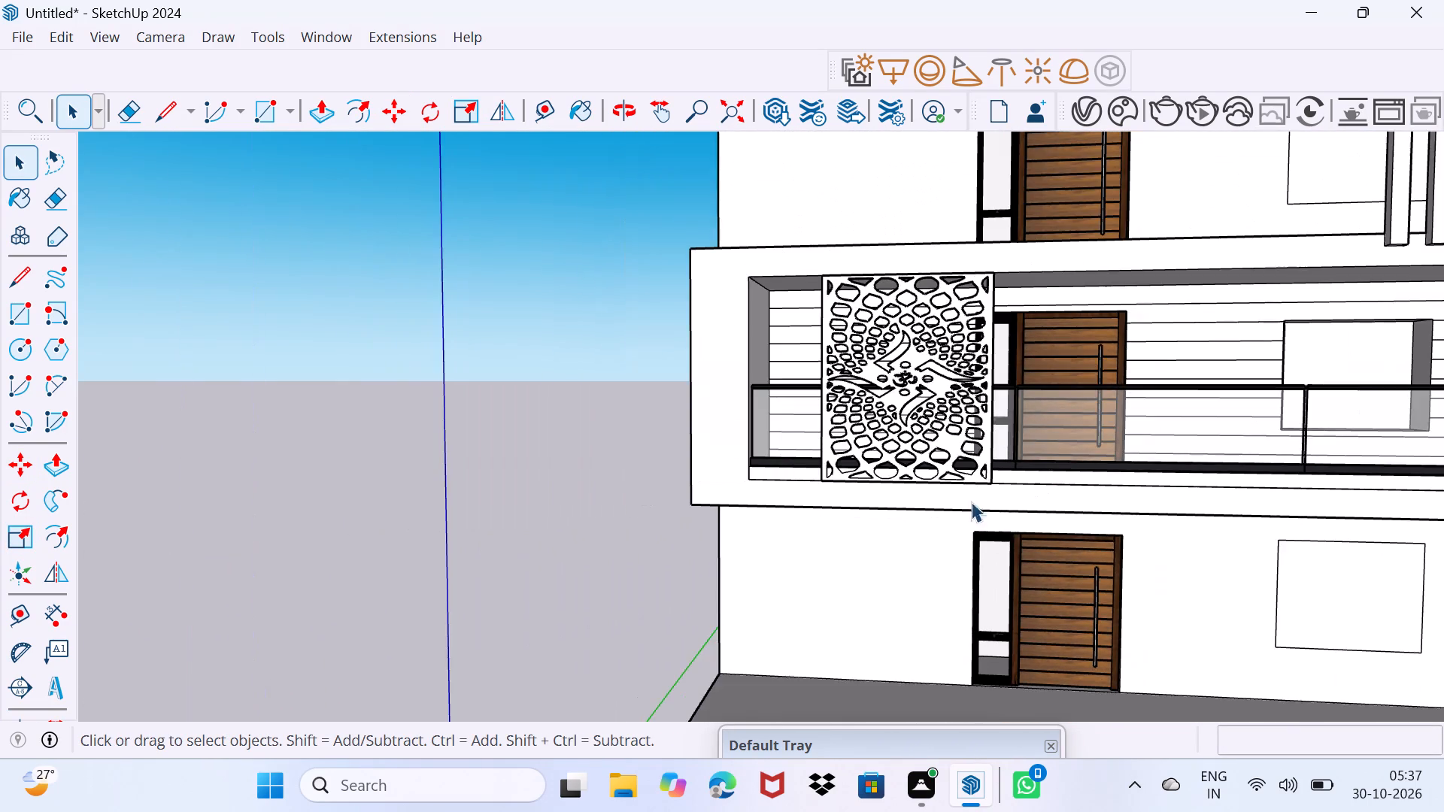
{"action": "middle_click_drag", "start_coordinate": [922, 514], "coordinate": [1128, 539]}
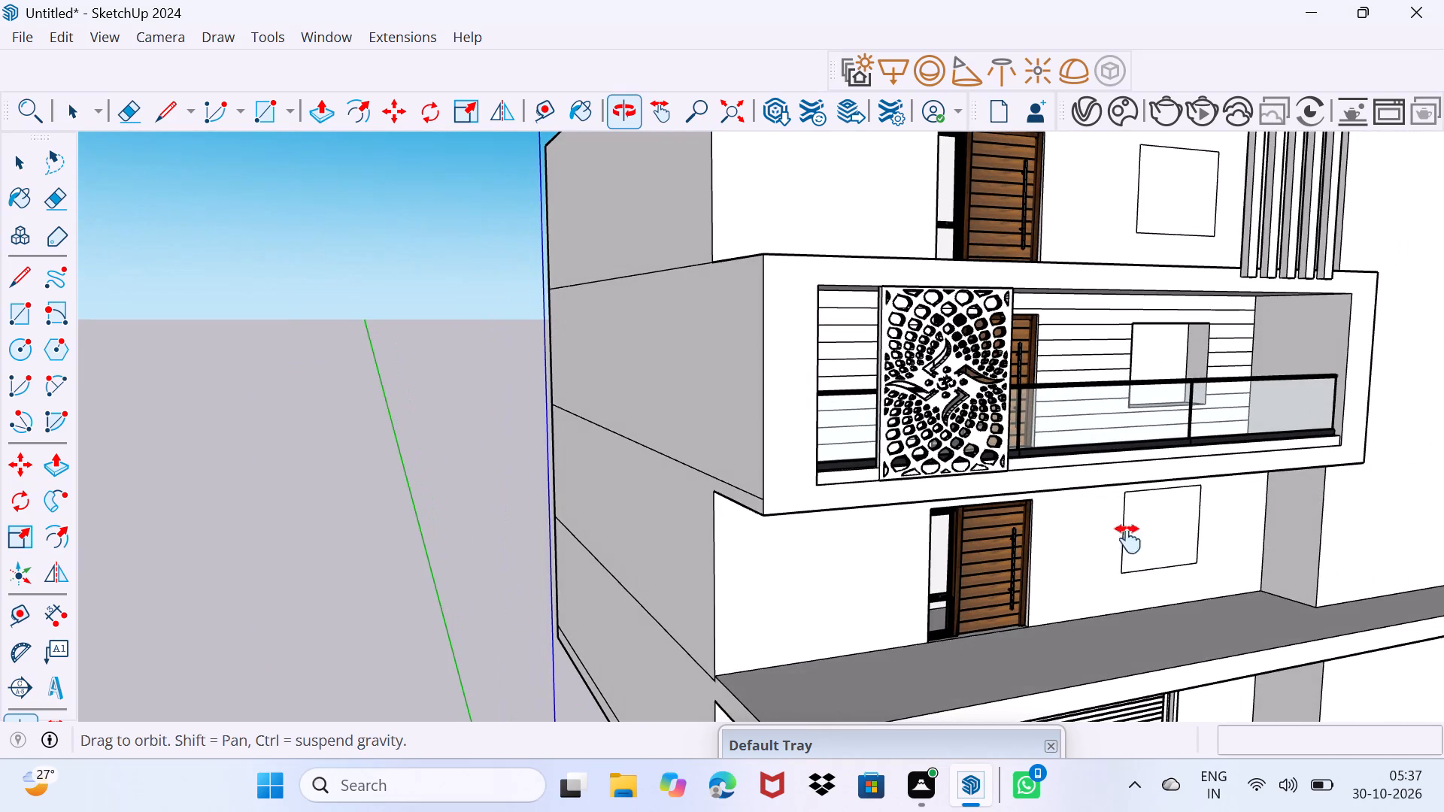
{"action": "middle_click_drag", "start_coordinate": [1128, 539], "coordinate": [691, 611]}
{"action": "scroll", "coordinate": [703, 612], "scroll_direction": "up", "scroll_amount": 1}
{"action": "middle_click_drag", "start_coordinate": [705, 612], "coordinate": [620, 600]}
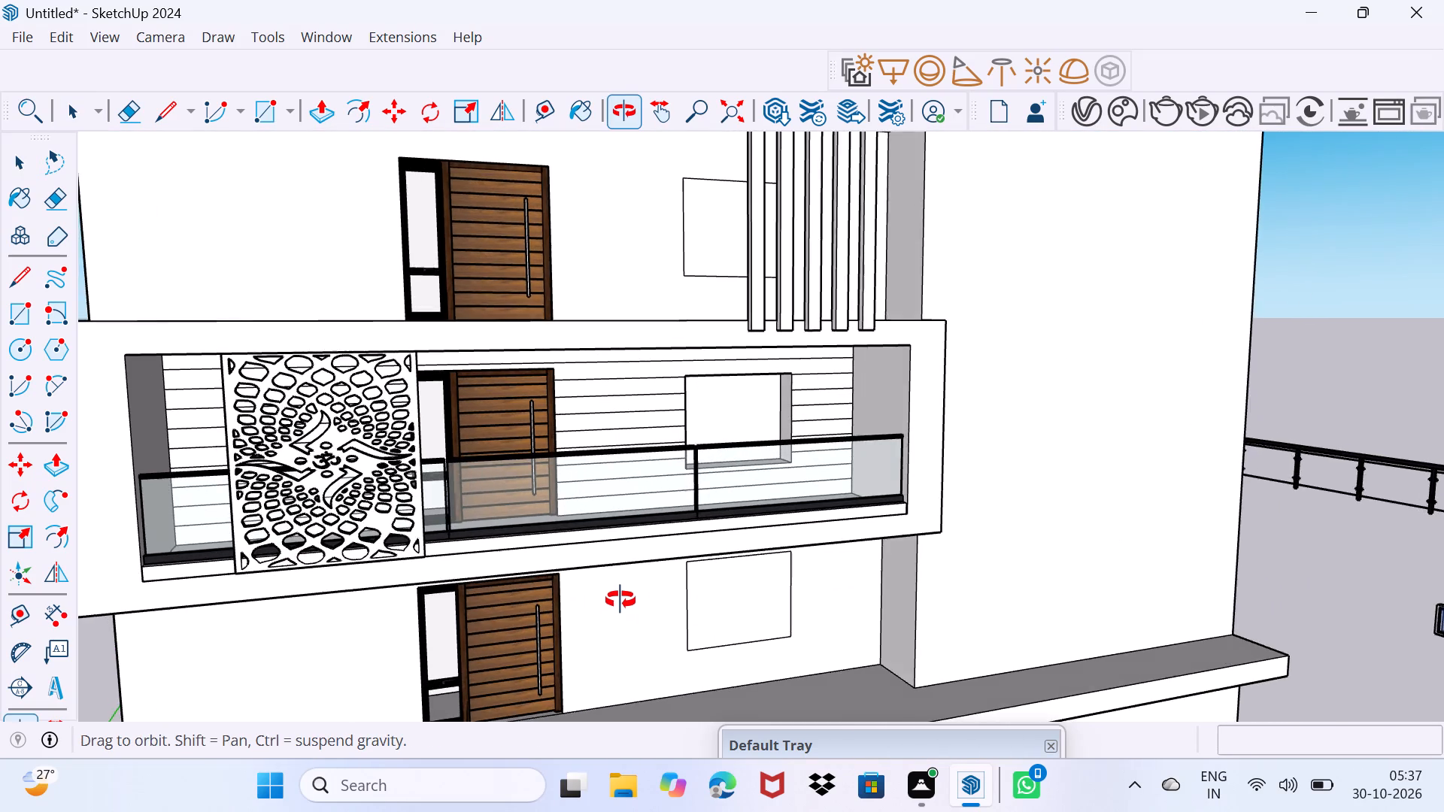
{"action": "middle_click_drag", "start_coordinate": [620, 600], "coordinate": [608, 581]}
{"action": "left_click", "coordinate": [709, 604]}
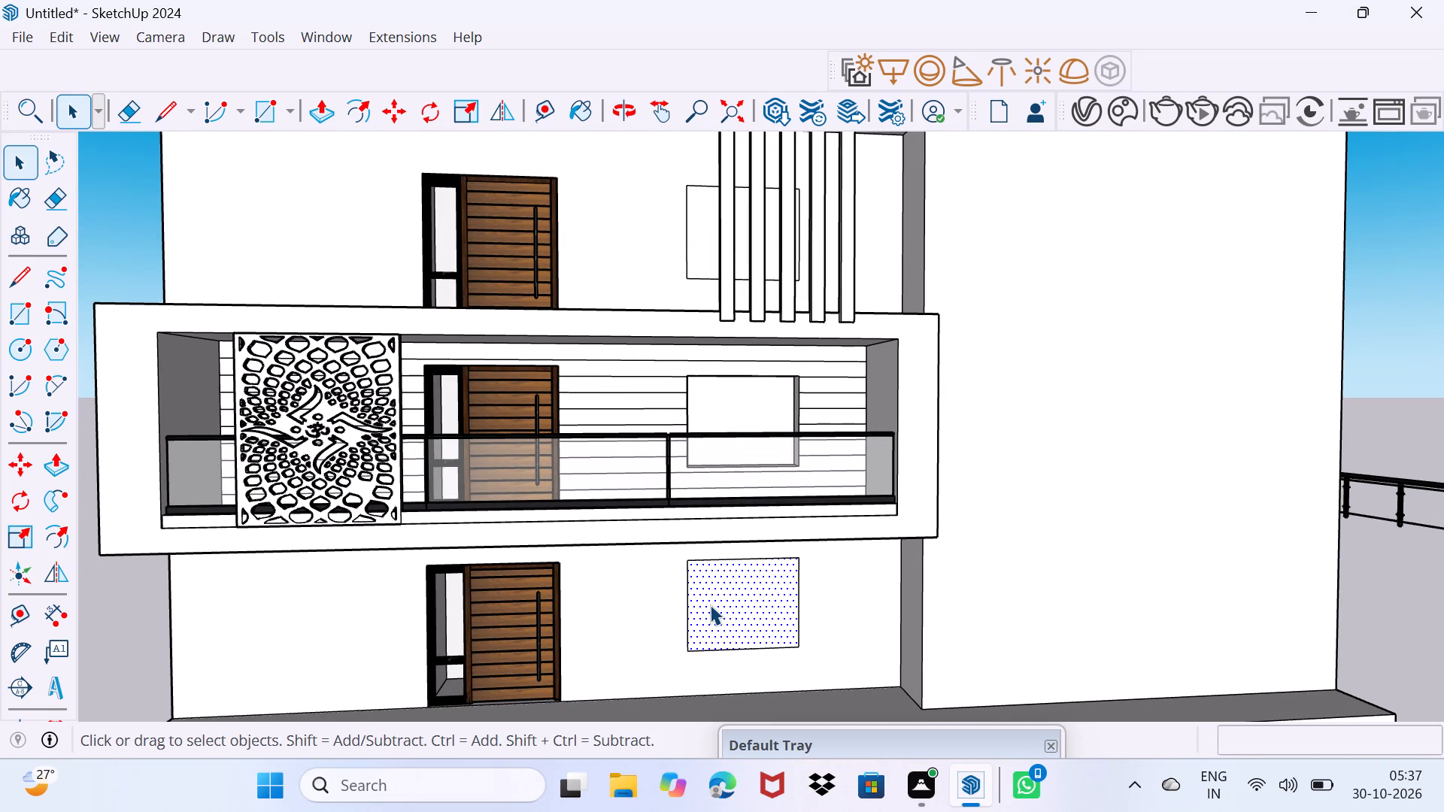
{"action": "key", "text": "p"}
{"action": "left_click", "coordinate": [710, 604]}
{"action": "left_click", "coordinate": [702, 597]}
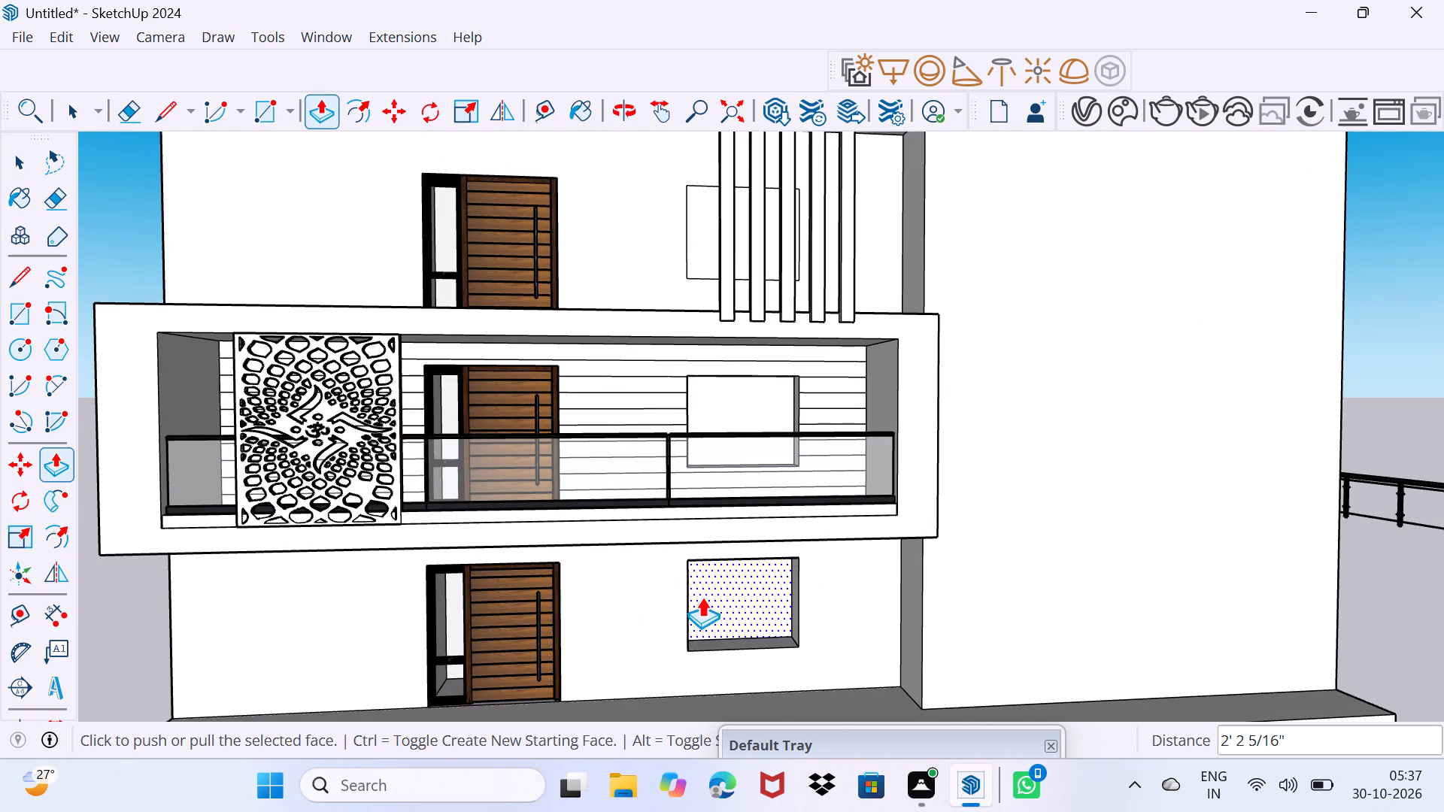
{"action": "key", "text": "space"}
{"action": "left_click_drag", "start_coordinate": [699, 621], "coordinate": [731, 567]}
Push the top-floor window rectangle behind the vertical fins into the wall to form a recess, and clear the selection.
{"action": "middle_click_drag", "start_coordinate": [582, 390], "coordinate": [660, 483]}
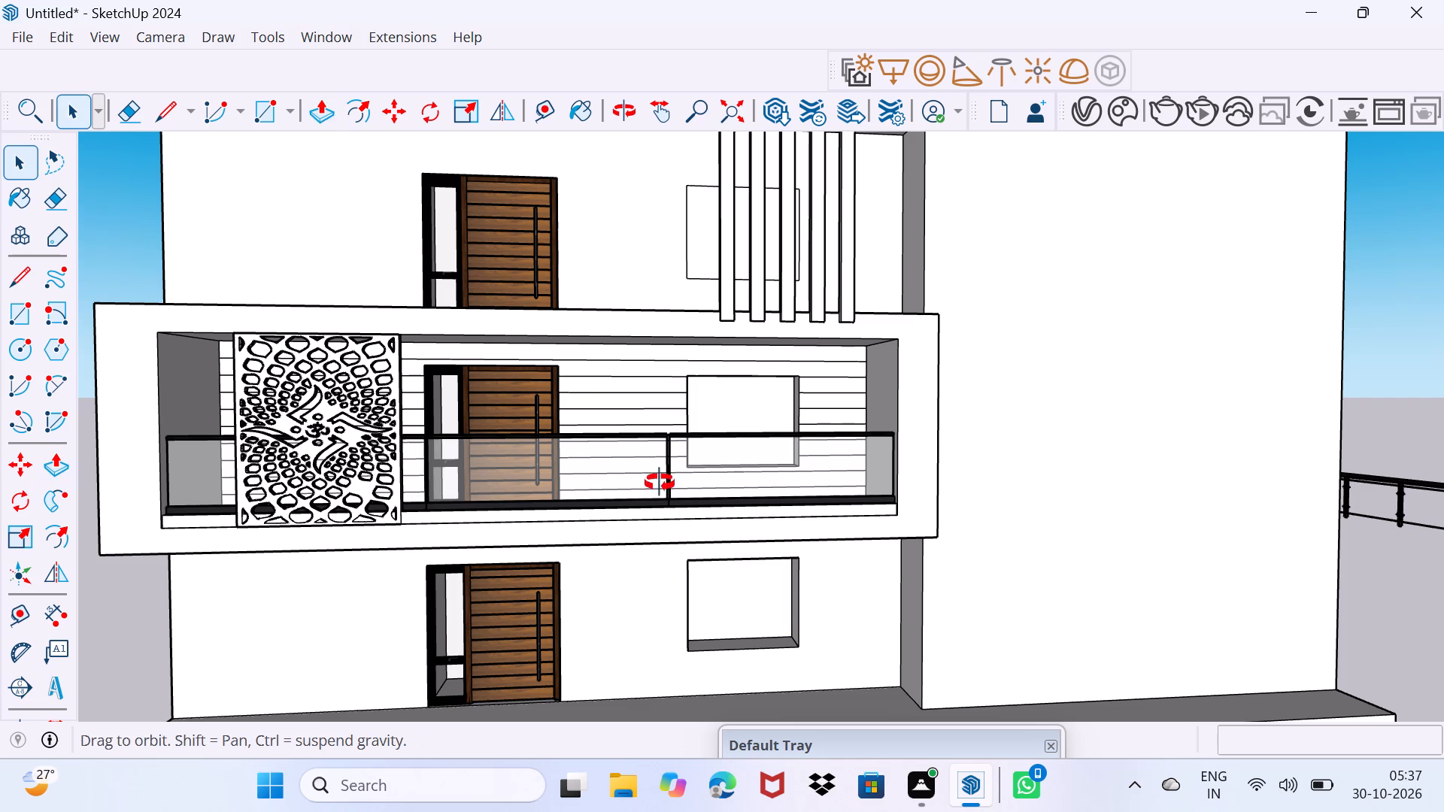
{"action": "middle_click_drag", "start_coordinate": [660, 483], "coordinate": [719, 530]}
{"action": "left_click", "coordinate": [724, 261]}
{"action": "key", "text": "p"}
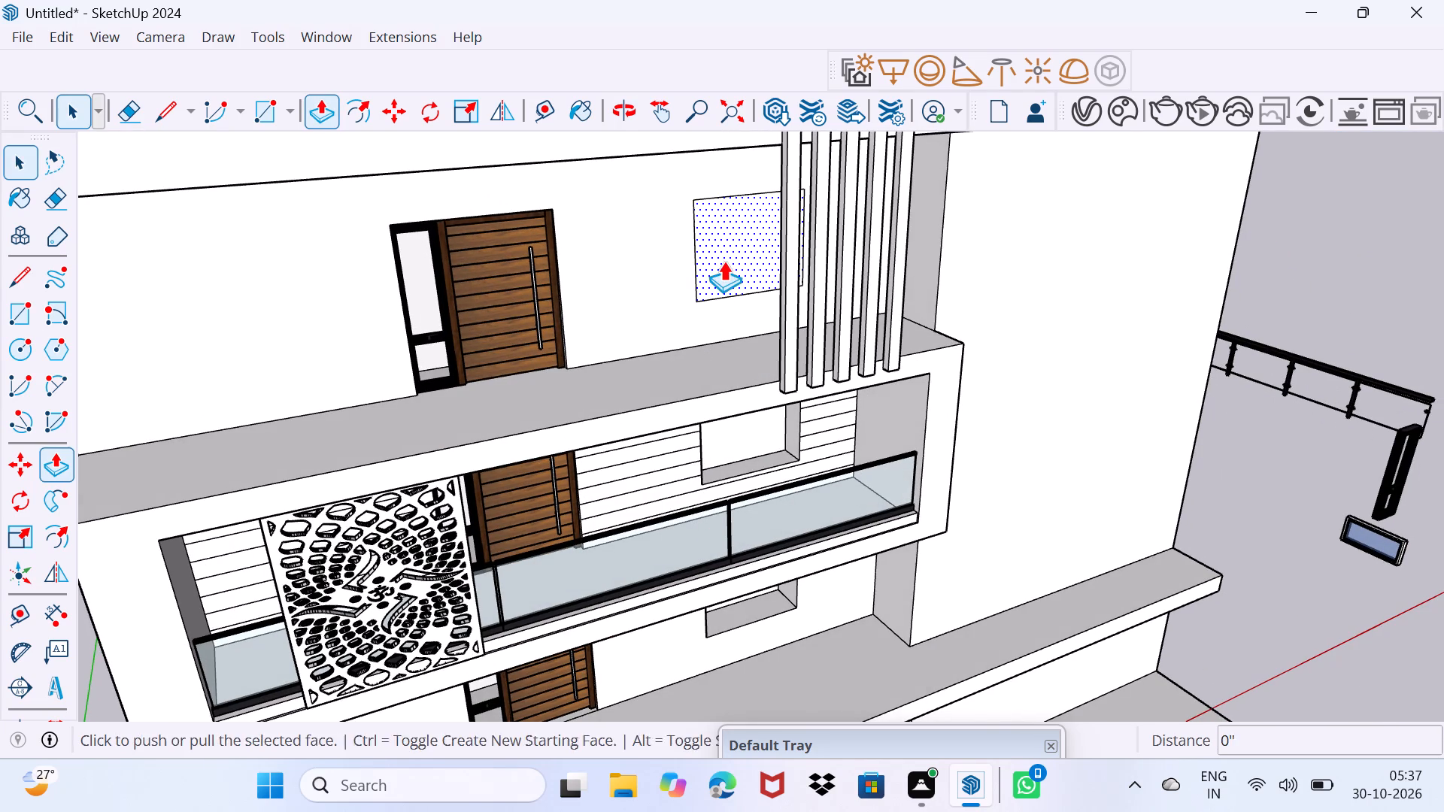
{"action": "left_click", "coordinate": [724, 261]}
{"action": "left_click_drag", "start_coordinate": [731, 267], "coordinate": [708, 250]}
{"action": "left_click", "coordinate": [708, 250]}
{"action": "key", "text": "space"}
{"action": "left_click_drag", "start_coordinate": [705, 308], "coordinate": [711, 281]}
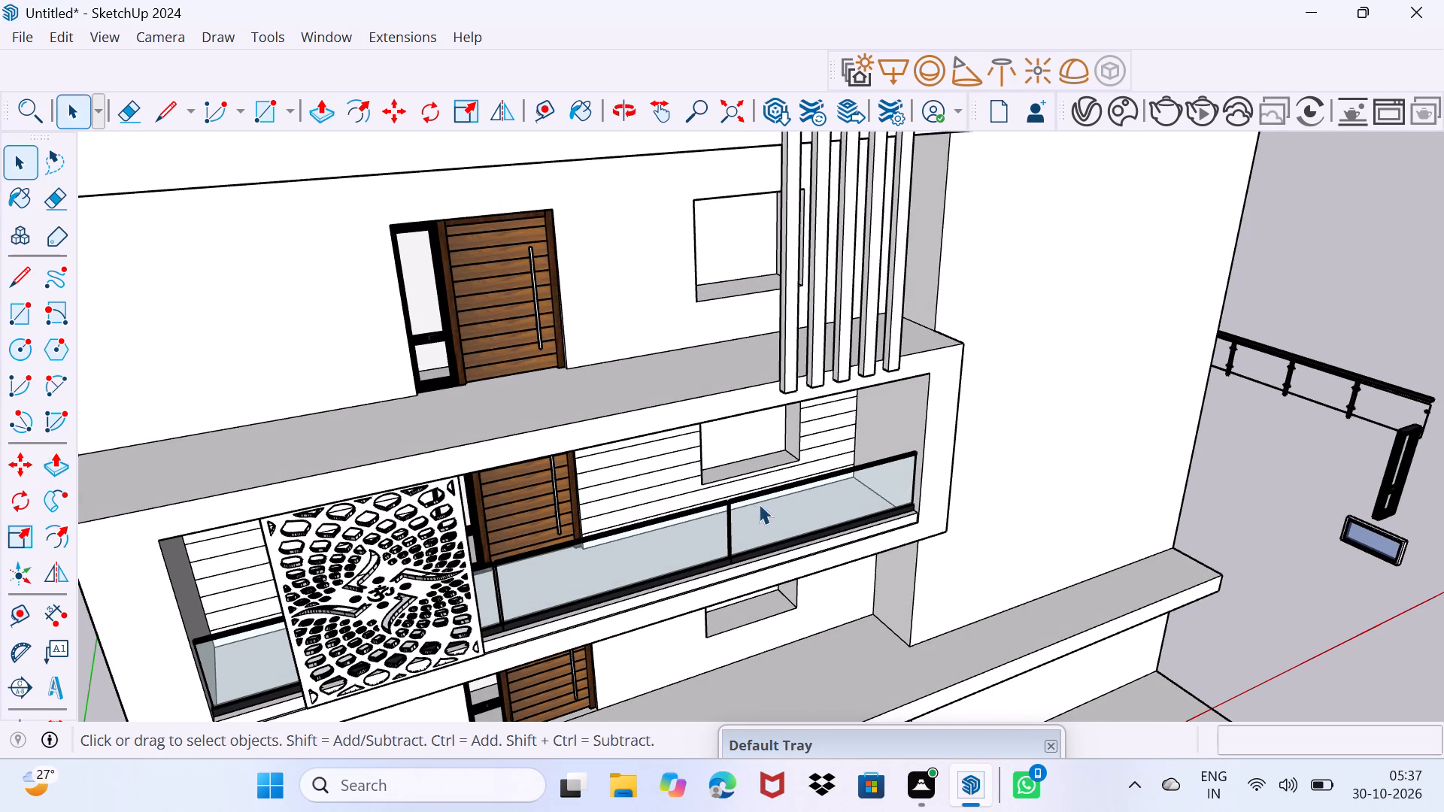
Delete the spare tall black-framed window panel standing beside the building.
{"action": "scroll", "coordinate": [762, 517], "scroll_direction": "down", "scroll_amount": 1}
{"action": "middle_click_drag", "start_coordinate": [805, 589], "coordinate": [738, 471]}
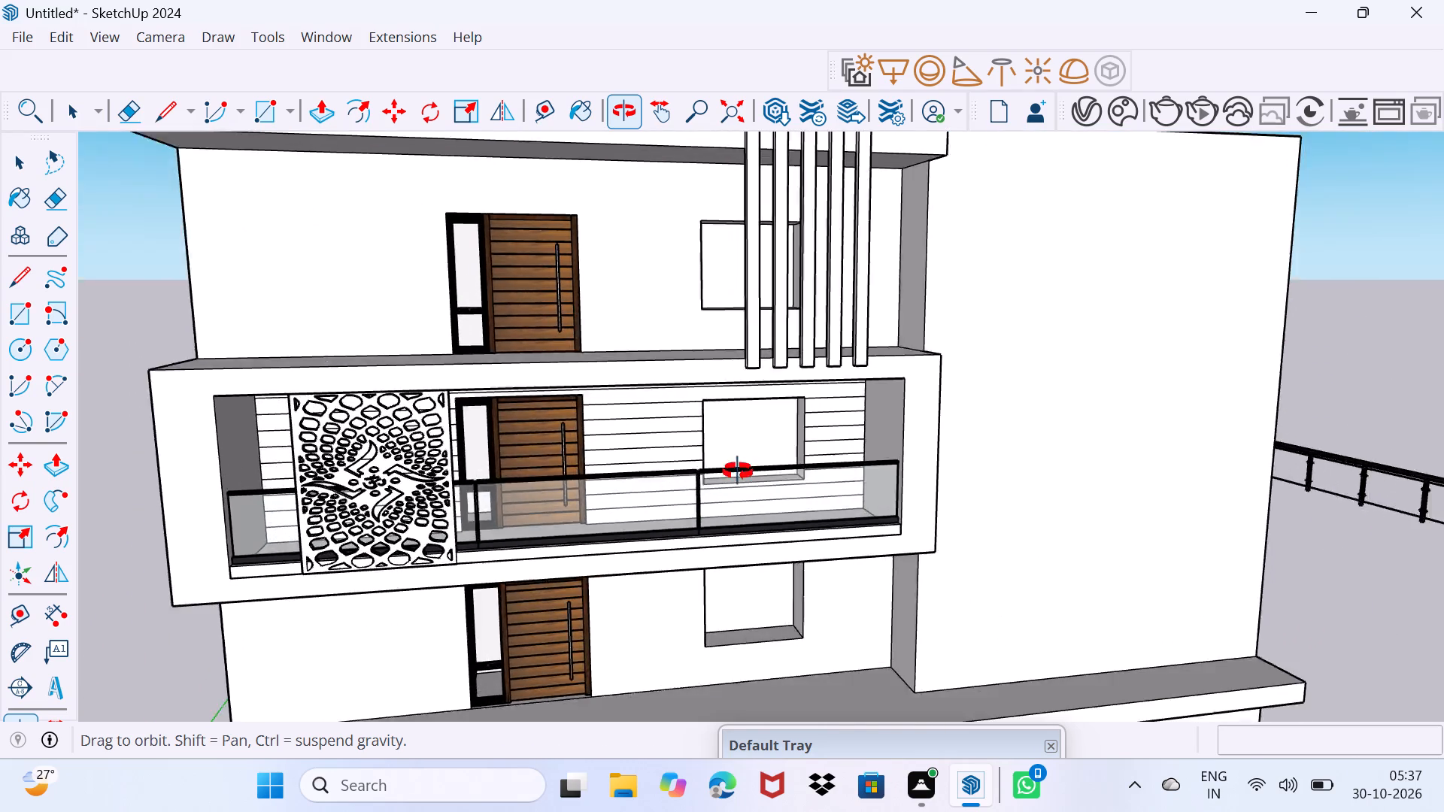
{"action": "middle_click_drag", "start_coordinate": [738, 471], "coordinate": [770, 424]}
{"action": "scroll", "coordinate": [769, 424], "scroll_direction": "down", "scroll_amount": 4}
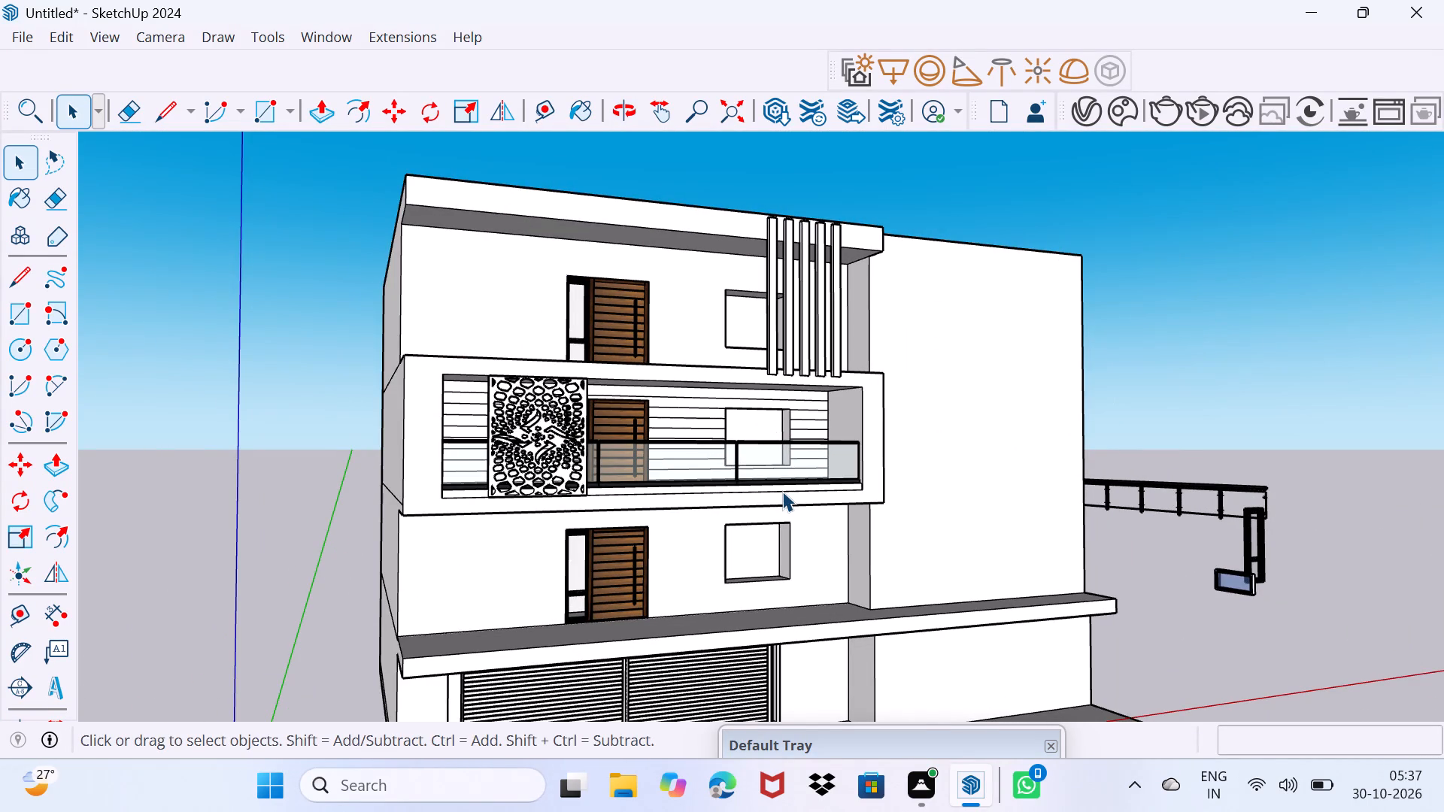
{"action": "scroll", "coordinate": [1077, 500], "scroll_direction": "down", "scroll_amount": 1}
{"action": "middle_click_drag", "start_coordinate": [1297, 553], "coordinate": [1207, 578]}
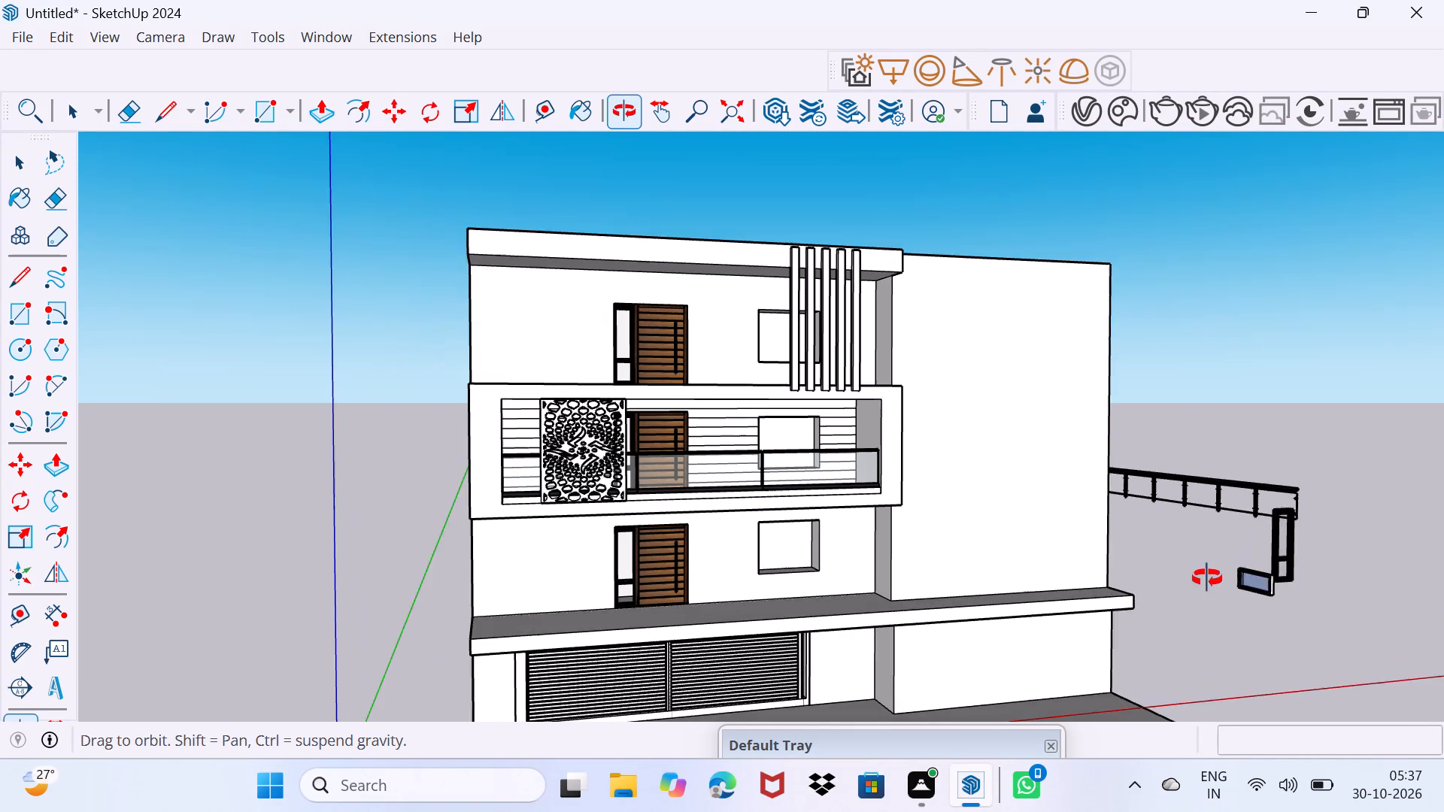
{"action": "middle_click_drag", "start_coordinate": [1207, 578], "coordinate": [1209, 577]}
{"action": "scroll", "coordinate": [1308, 626], "scroll_direction": "up", "scroll_amount": 2}
{"action": "middle_click_drag", "start_coordinate": [1296, 622], "coordinate": [1389, 535]}
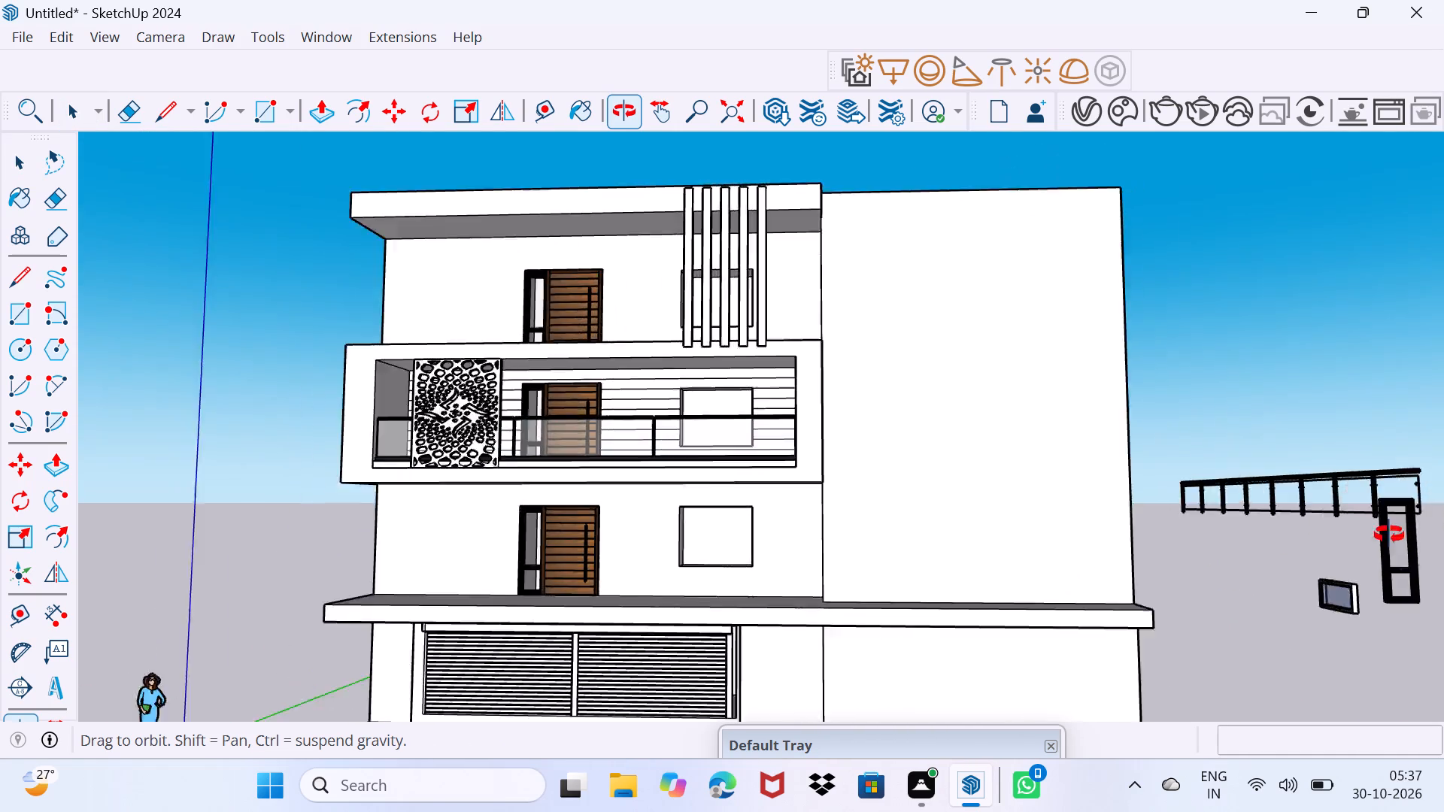
{"action": "middle_click_drag", "start_coordinate": [1389, 535], "coordinate": [1427, 517]}
{"action": "scroll", "coordinate": [1426, 517], "scroll_direction": "down", "scroll_amount": 7}
{"action": "middle_click_drag", "start_coordinate": [1365, 536], "coordinate": [1259, 602]}
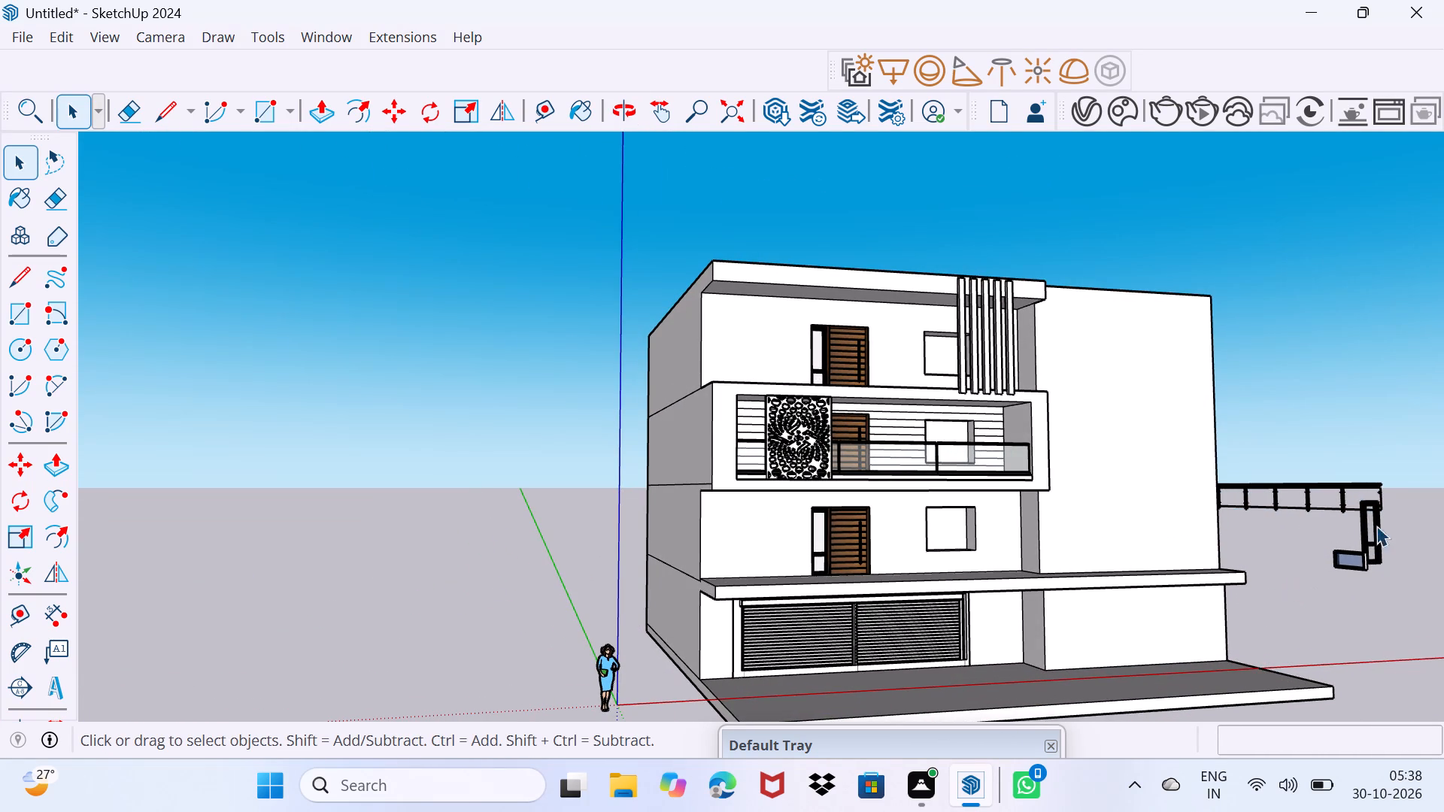
{"action": "scroll", "coordinate": [1384, 527], "scroll_direction": "up", "scroll_amount": 7}
{"action": "left_click", "coordinate": [1376, 547]}
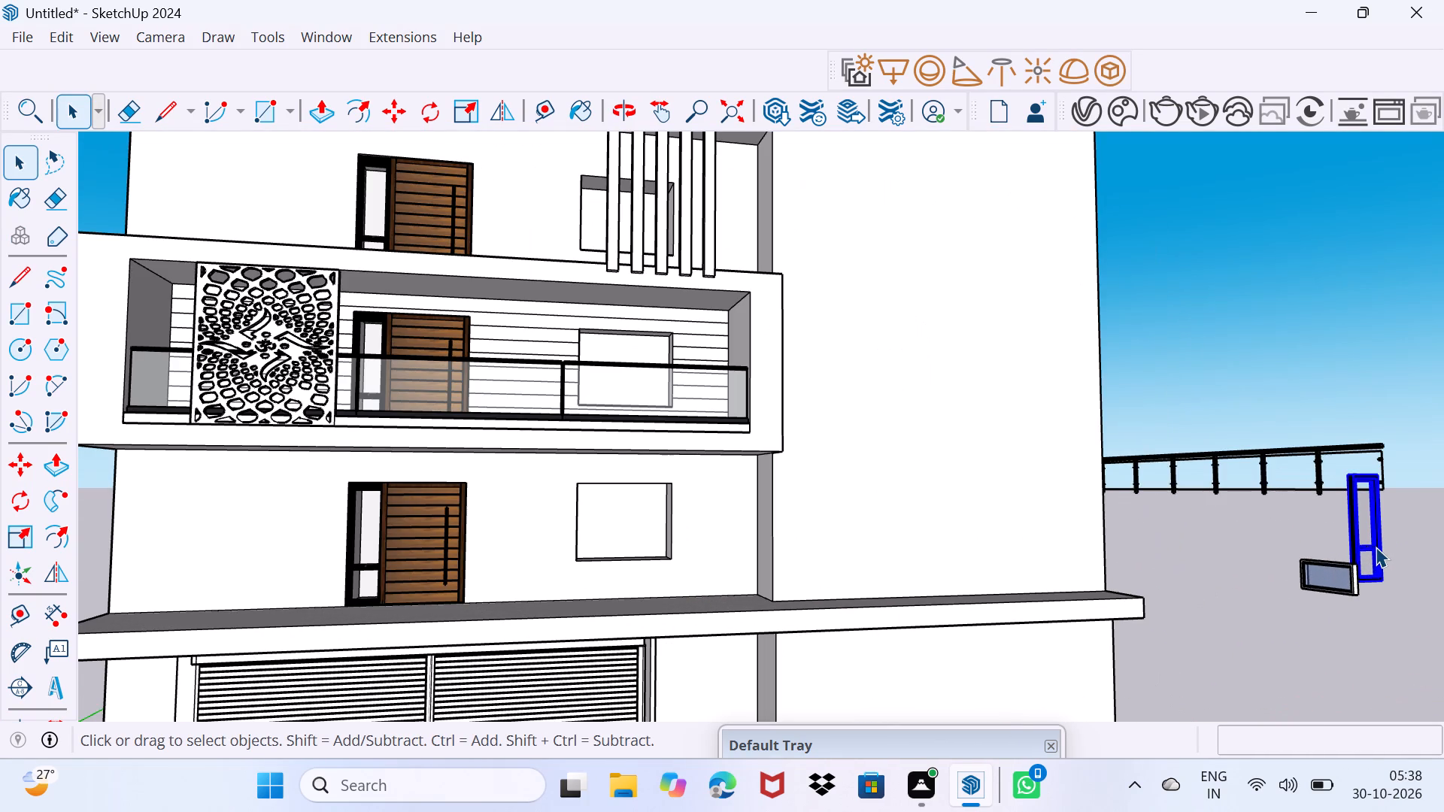
{"action": "key", "text": "Delete"}
Rotate the loose multi-post railing beside the building 90° on the ground plane so it runs parallel to the front facade.
{"action": "scroll", "coordinate": [1379, 537], "scroll_direction": "down", "scroll_amount": 3}
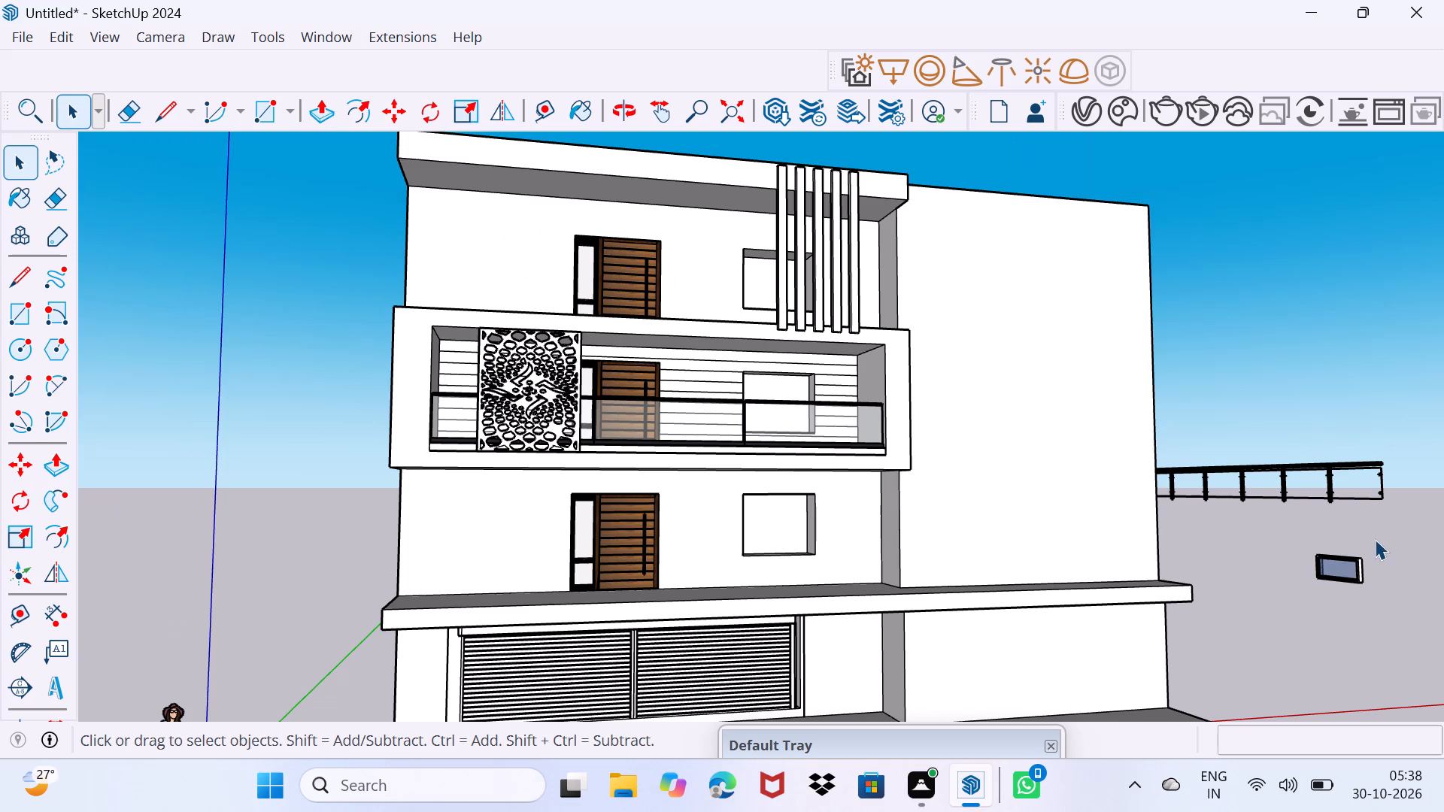
{"action": "middle_click_drag", "start_coordinate": [1375, 527], "coordinate": [1400, 556]}
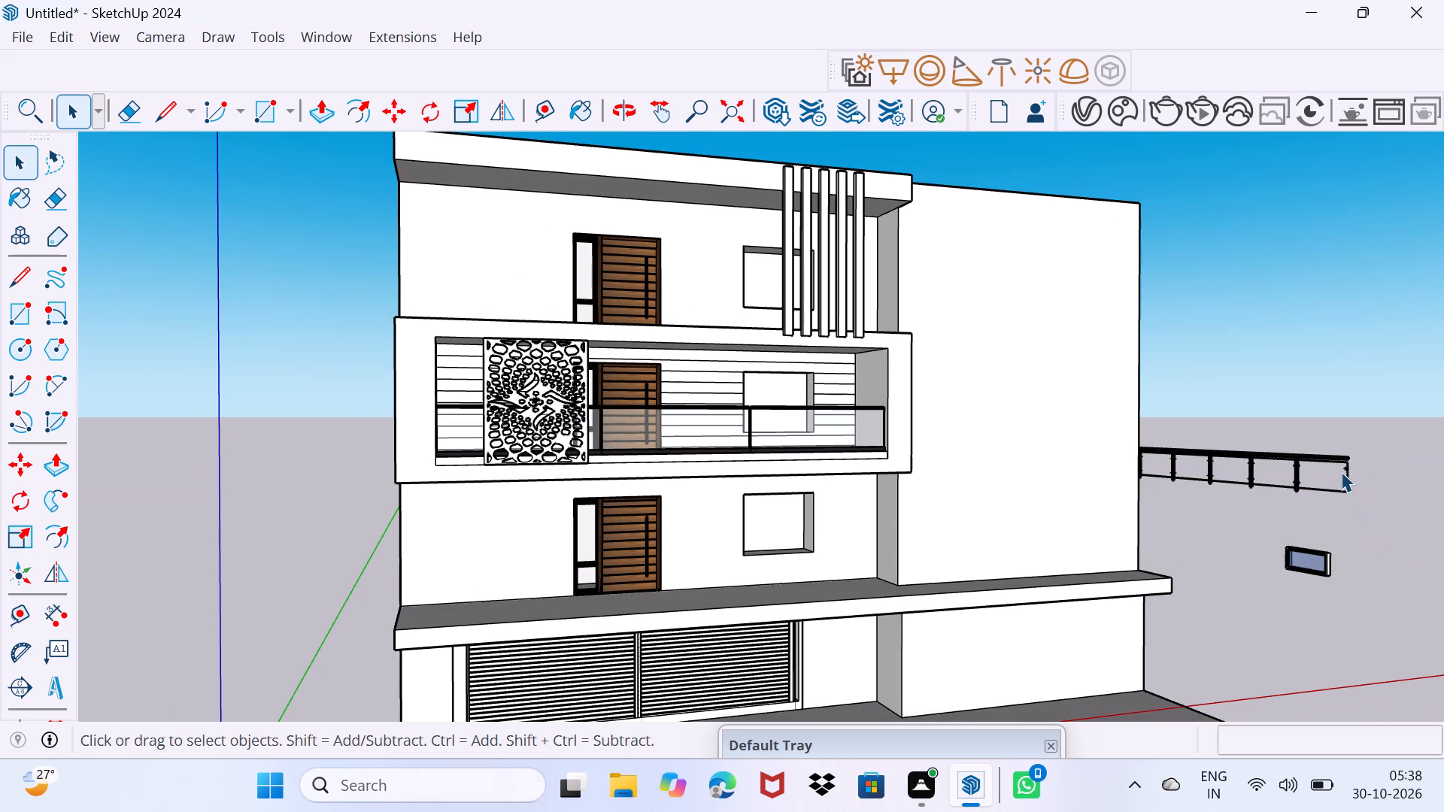
{"action": "left_click", "coordinate": [1341, 471]}
{"action": "scroll", "coordinate": [1333, 489], "scroll_direction": "down", "scroll_amount": 1}
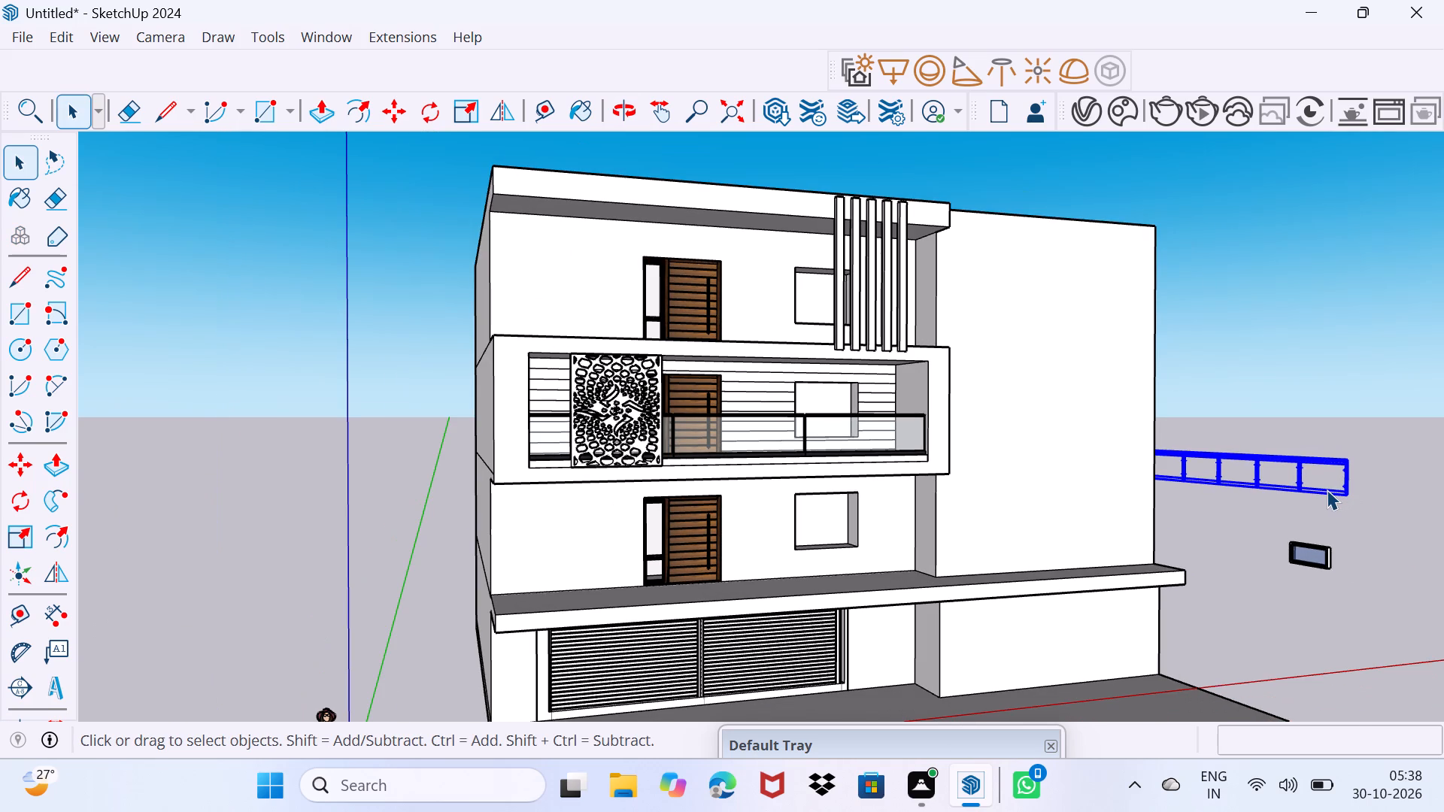
{"action": "middle_click_drag", "start_coordinate": [1324, 489], "coordinate": [699, 463], "text": "shift"}
{"action": "scroll", "coordinate": [1312, 489], "scroll_direction": "down", "scroll_amount": 1, "text": "shift"}
{"action": "middle_click_drag", "start_coordinate": [702, 462], "coordinate": [705, 473]}
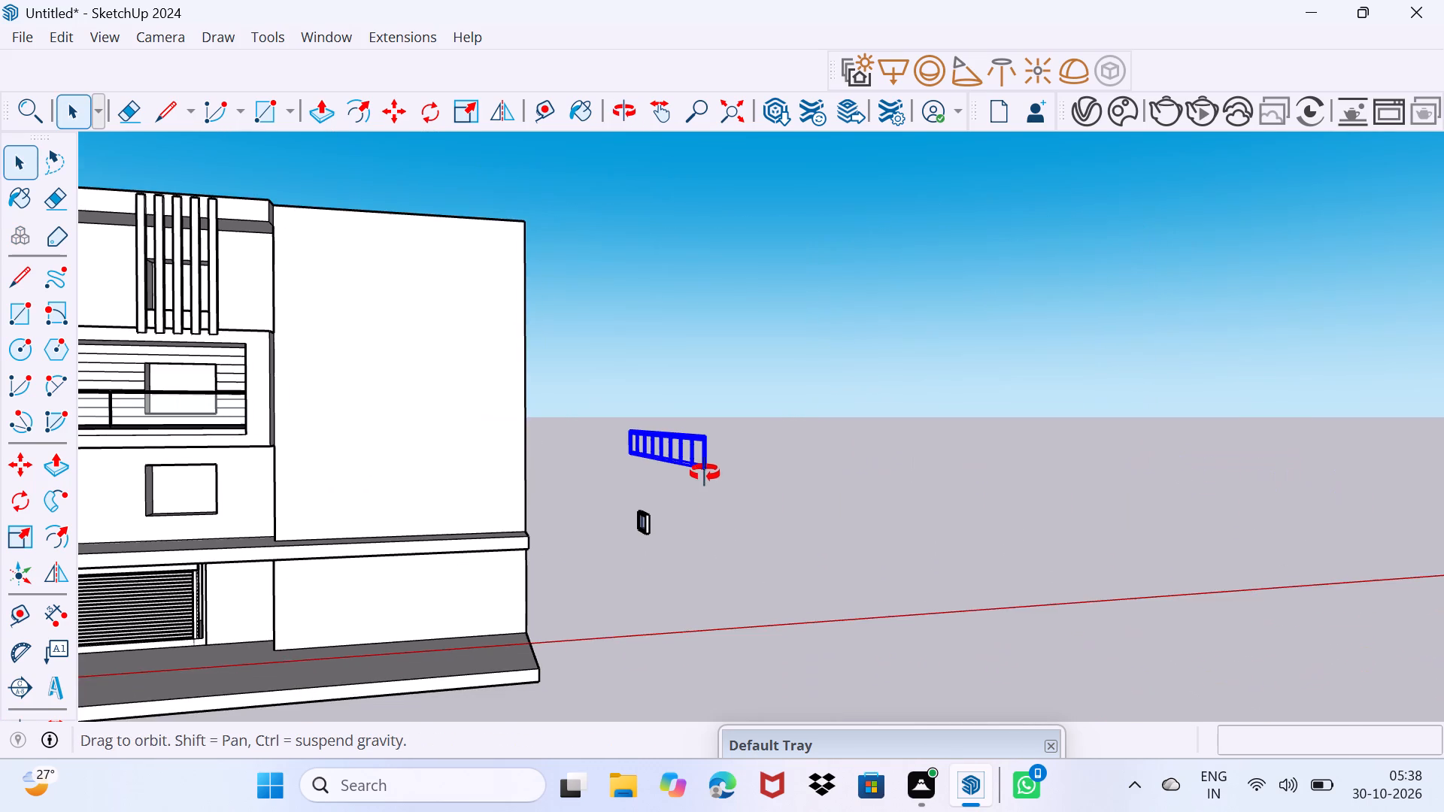
{"action": "middle_click_drag", "start_coordinate": [705, 473], "coordinate": [675, 504]}
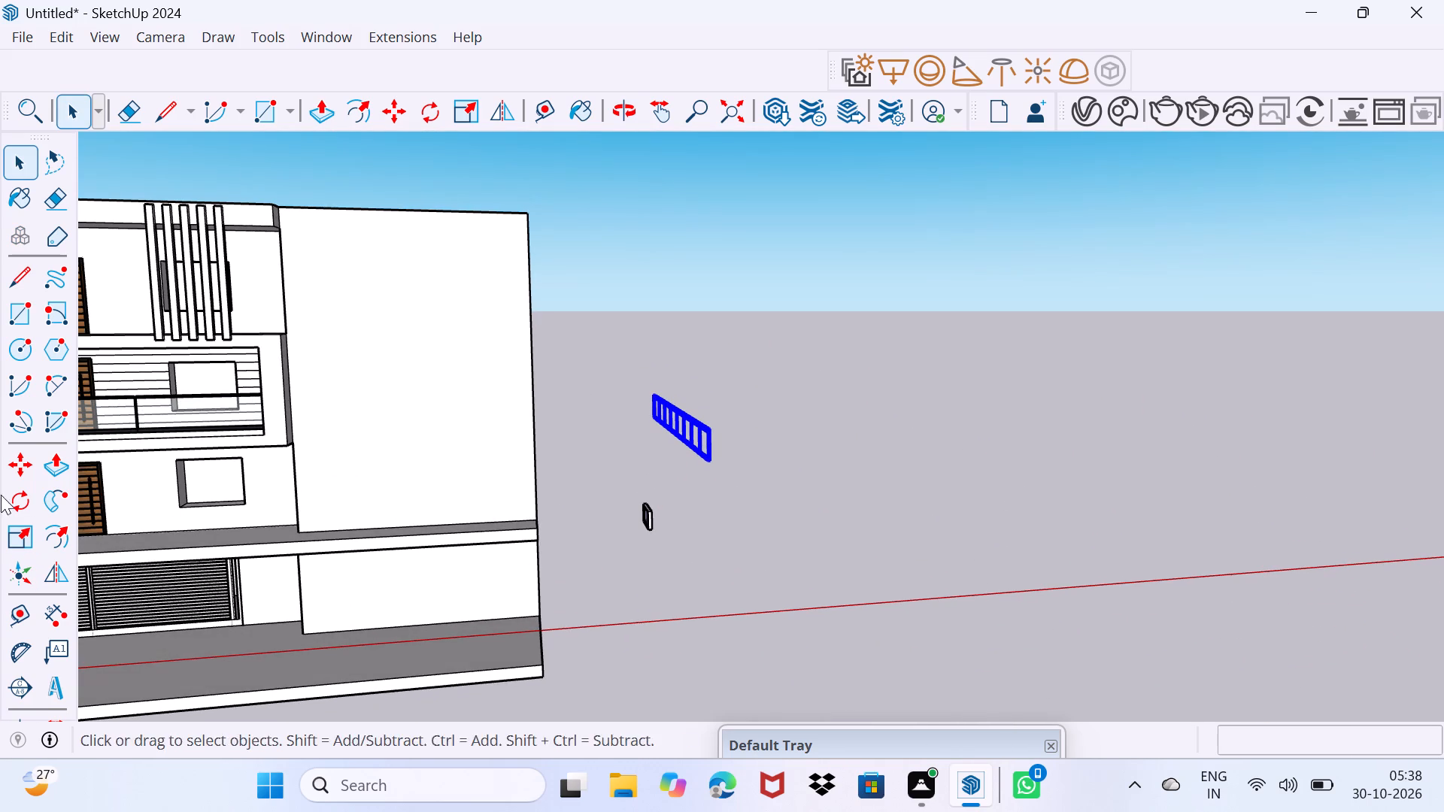
{"action": "left_click", "coordinate": [12, 499]}
{"action": "left_click", "coordinate": [927, 596]}
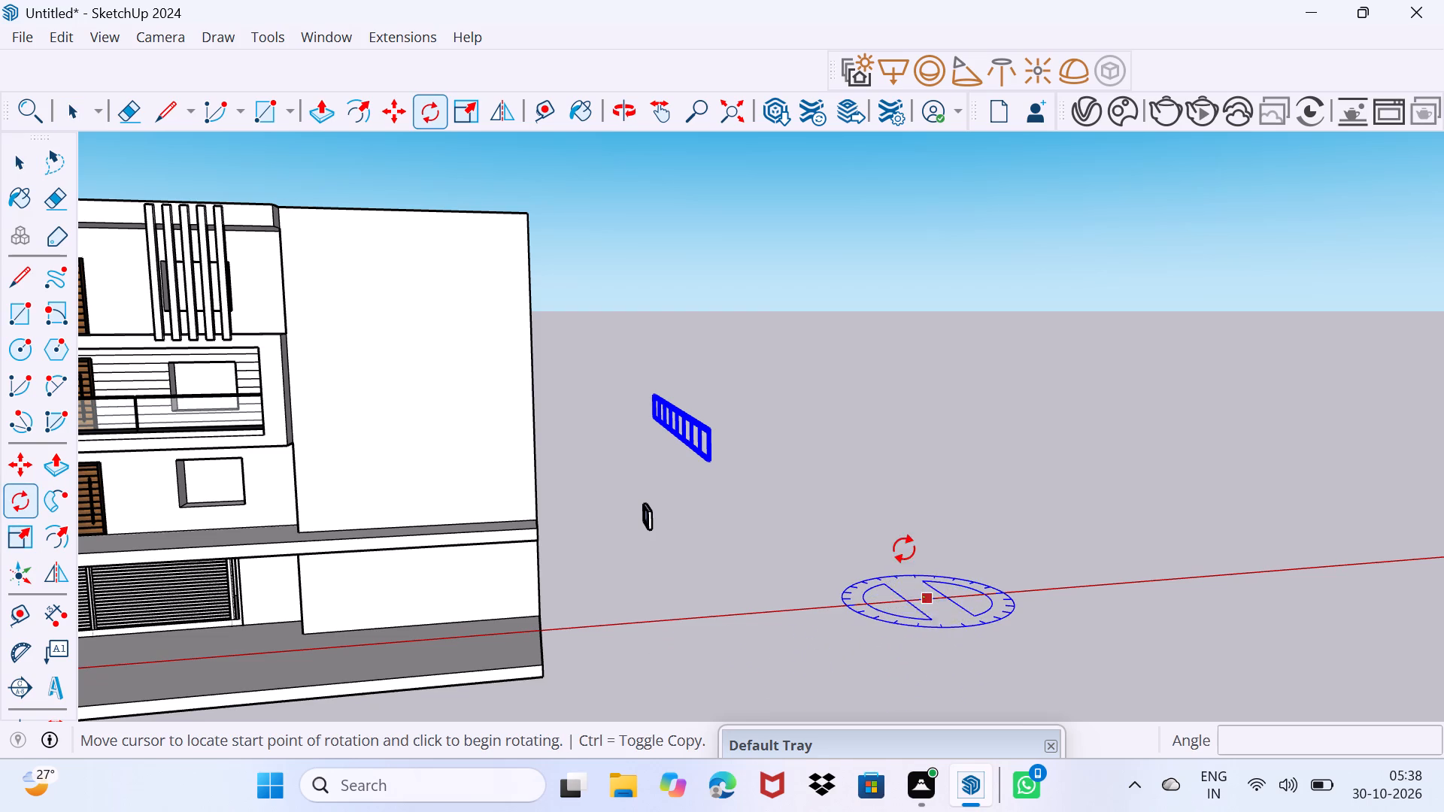
{"action": "left_click", "coordinate": [795, 493]}
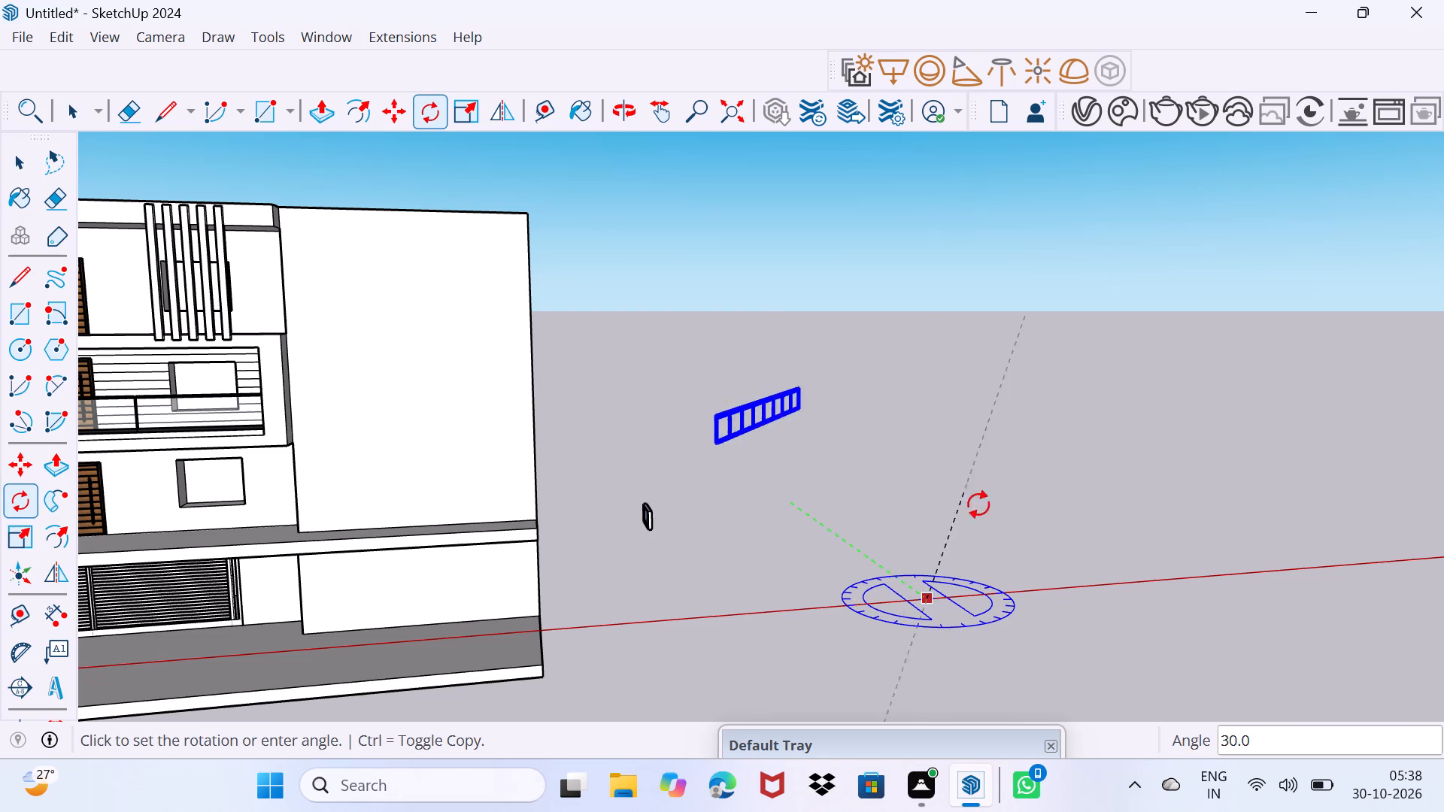
{"action": "left_click", "coordinate": [1028, 594]}
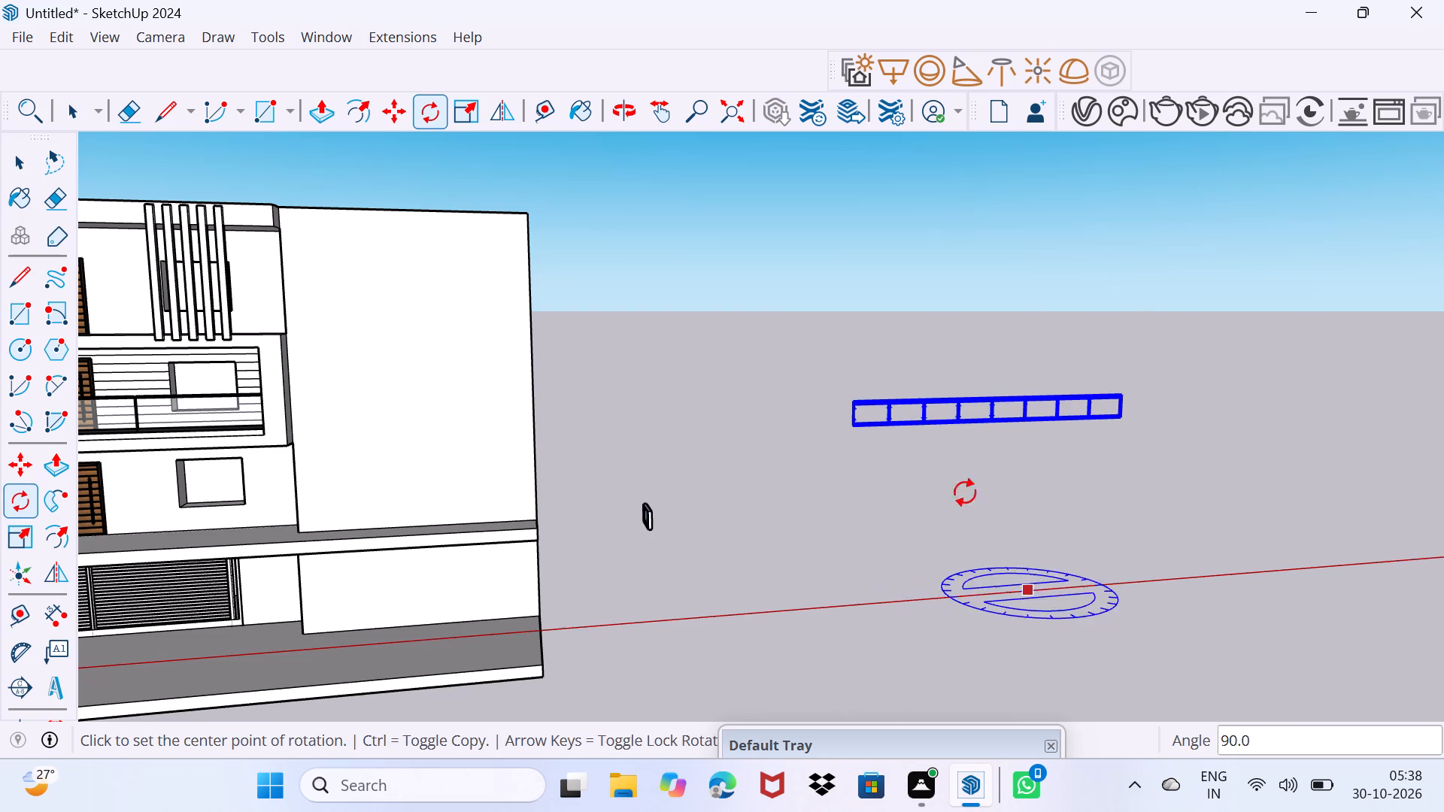
Move the multi-post railing about 105' 3" onto the first-floor slab, with its lower end corner at the slab's front corner.
{"action": "scroll", "coordinate": [918, 468], "scroll_direction": "up", "scroll_amount": 3}
{"action": "key", "text": "m"}
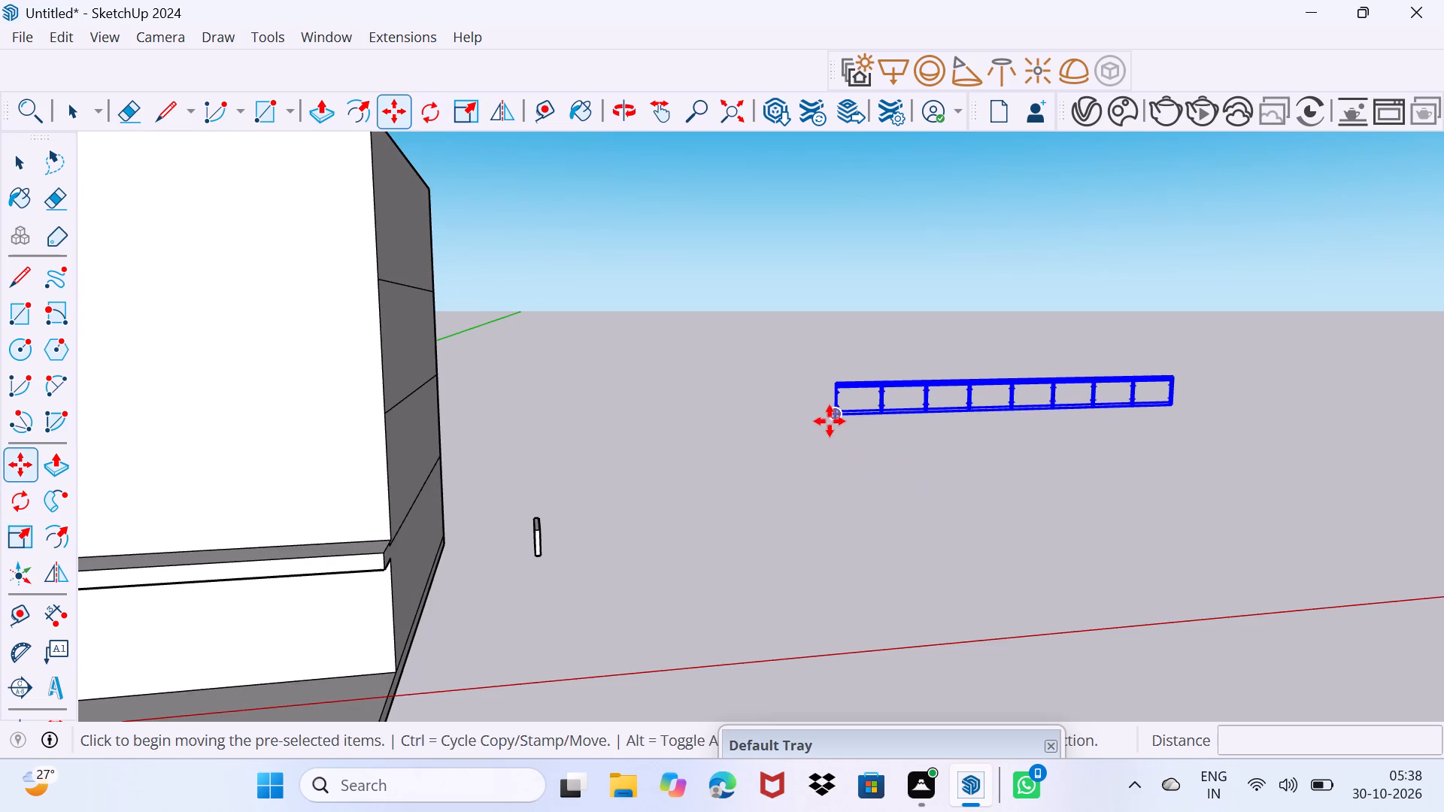
{"action": "left_click", "coordinate": [835, 418]}
{"action": "scroll", "coordinate": [601, 475], "scroll_direction": "down", "scroll_amount": 8}
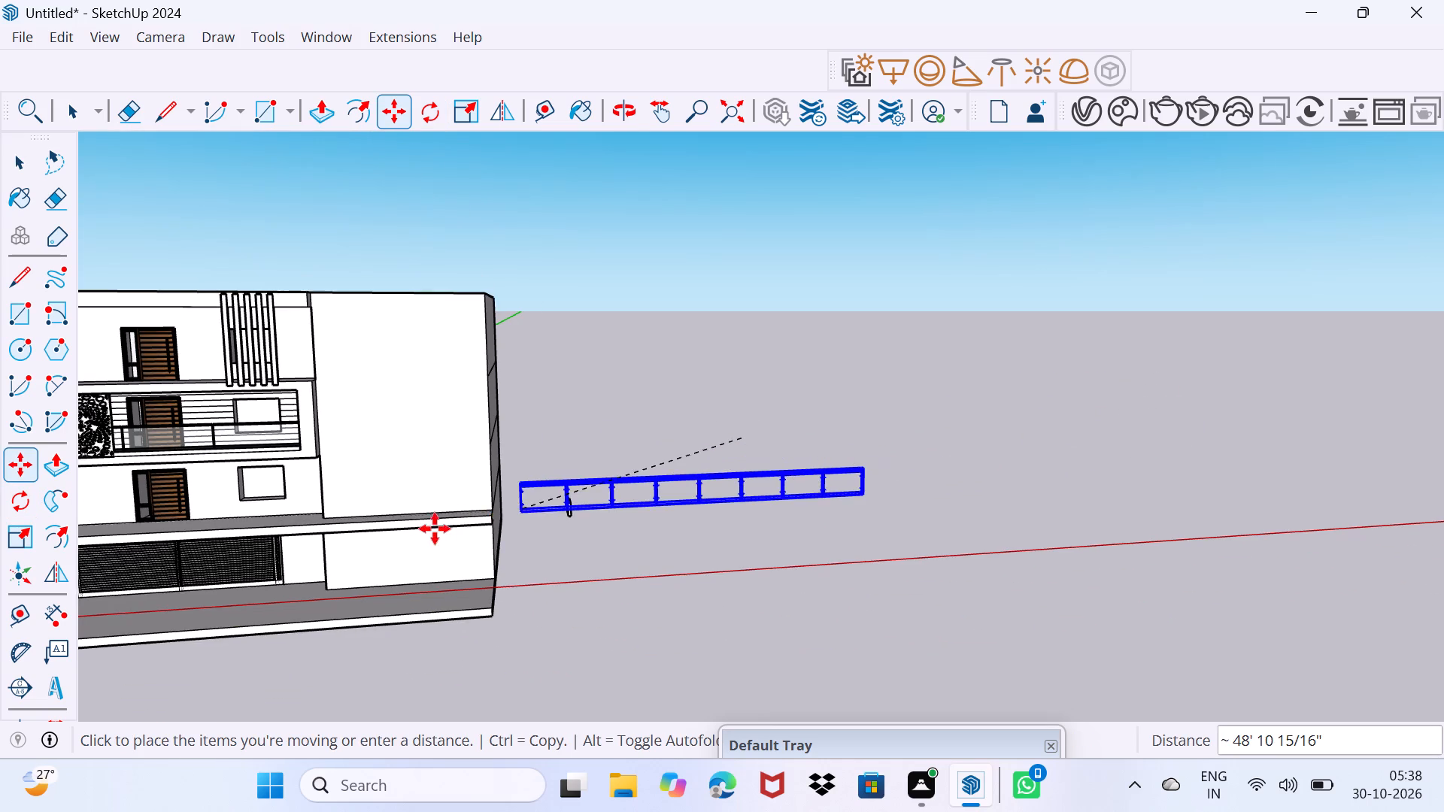
{"action": "middle_click_drag", "start_coordinate": [434, 529], "coordinate": [854, 584]}
{"action": "scroll", "coordinate": [502, 588], "scroll_direction": "up", "scroll_amount": 3}
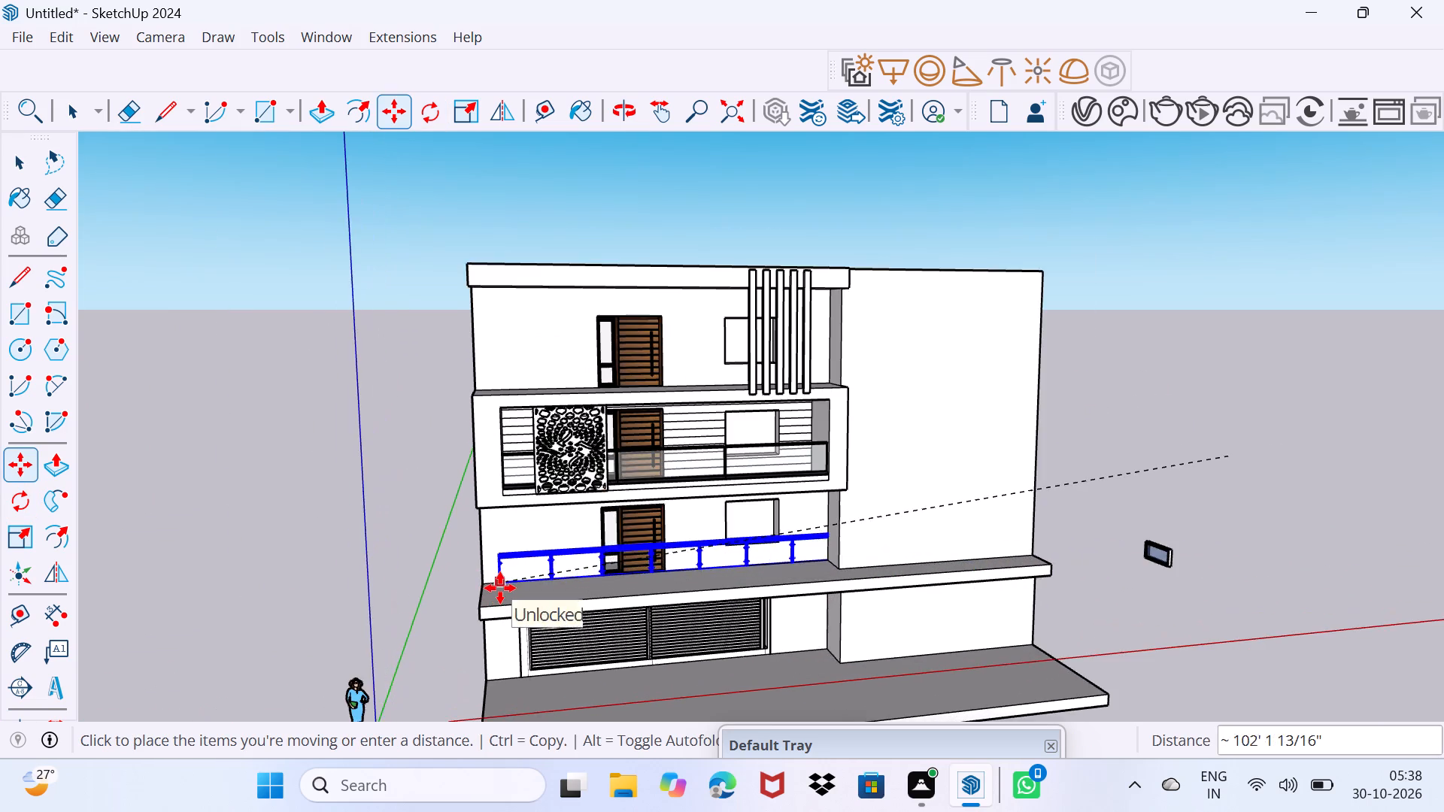
{"action": "scroll", "coordinate": [500, 588], "scroll_direction": "up", "scroll_amount": 10}
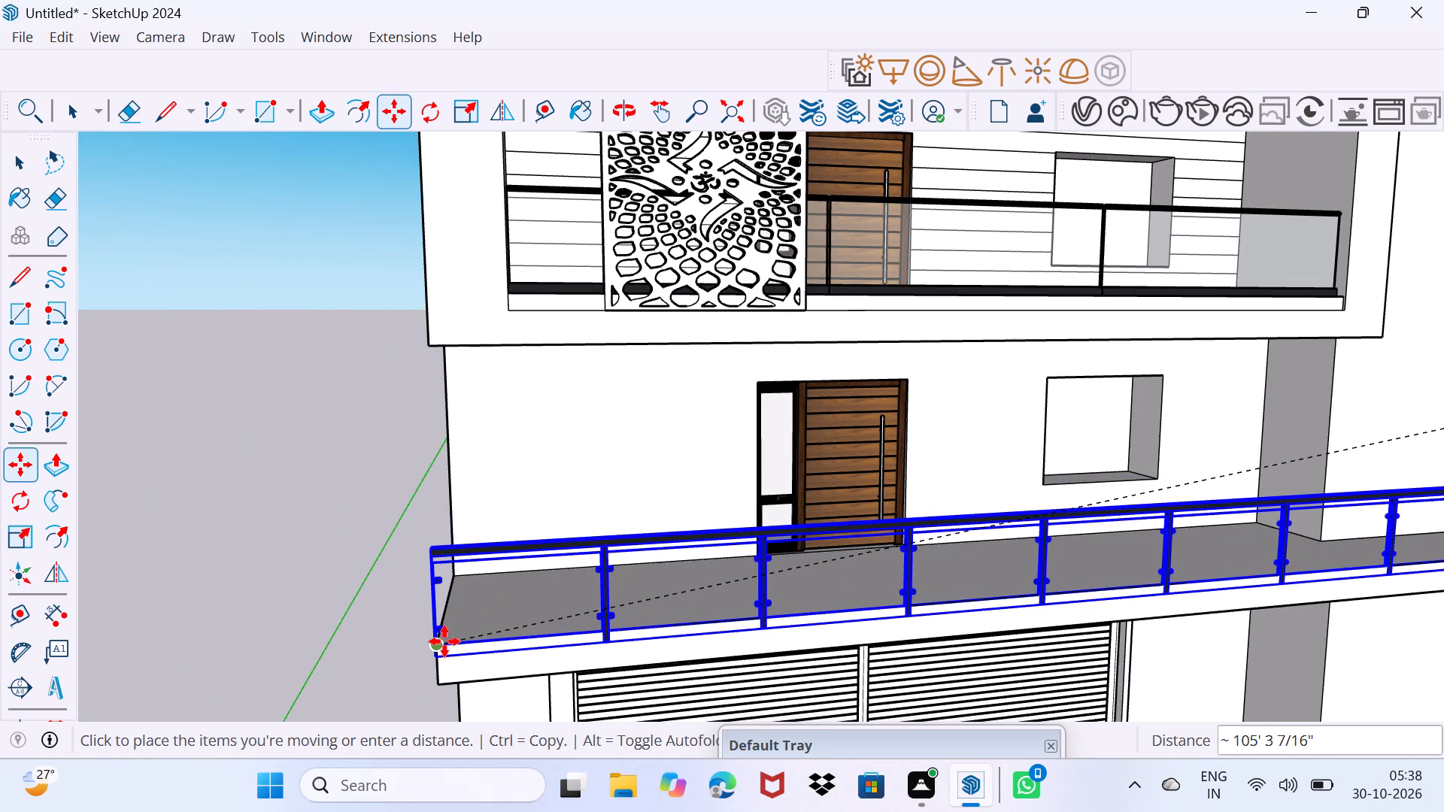
{"action": "left_click", "coordinate": [444, 641]}
Move the multi-post railing about 5 9/16" so the foot of its end post sits on the first-floor slab's front edge.
{"action": "scroll", "coordinate": [911, 619], "scroll_direction": "down", "scroll_amount": 7}
{"action": "scroll", "coordinate": [1304, 622], "scroll_direction": "up", "scroll_amount": 3}
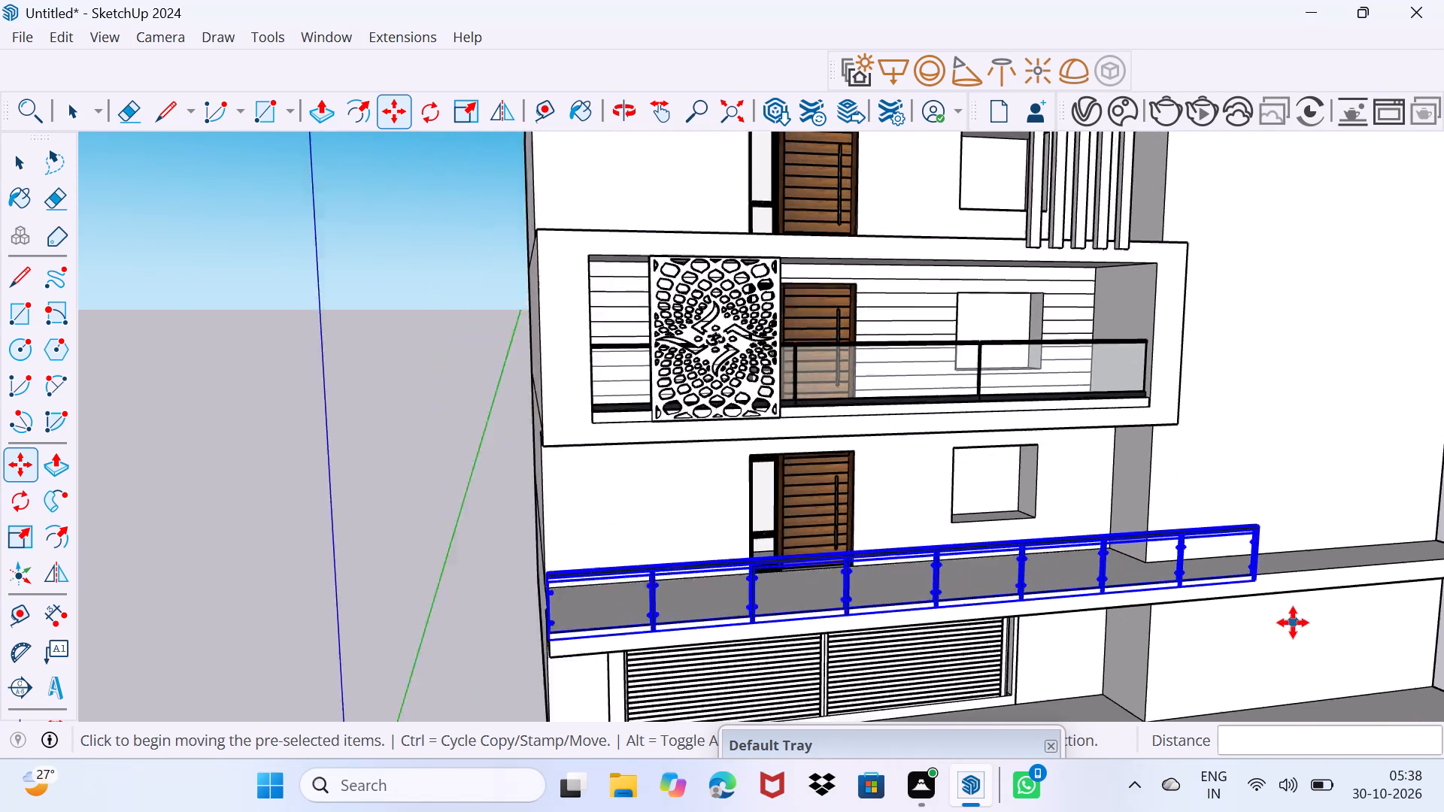
{"action": "scroll", "coordinate": [1293, 623], "scroll_direction": "up", "scroll_amount": 8}
{"action": "middle_click_drag", "start_coordinate": [1212, 542], "coordinate": [739, 544]}
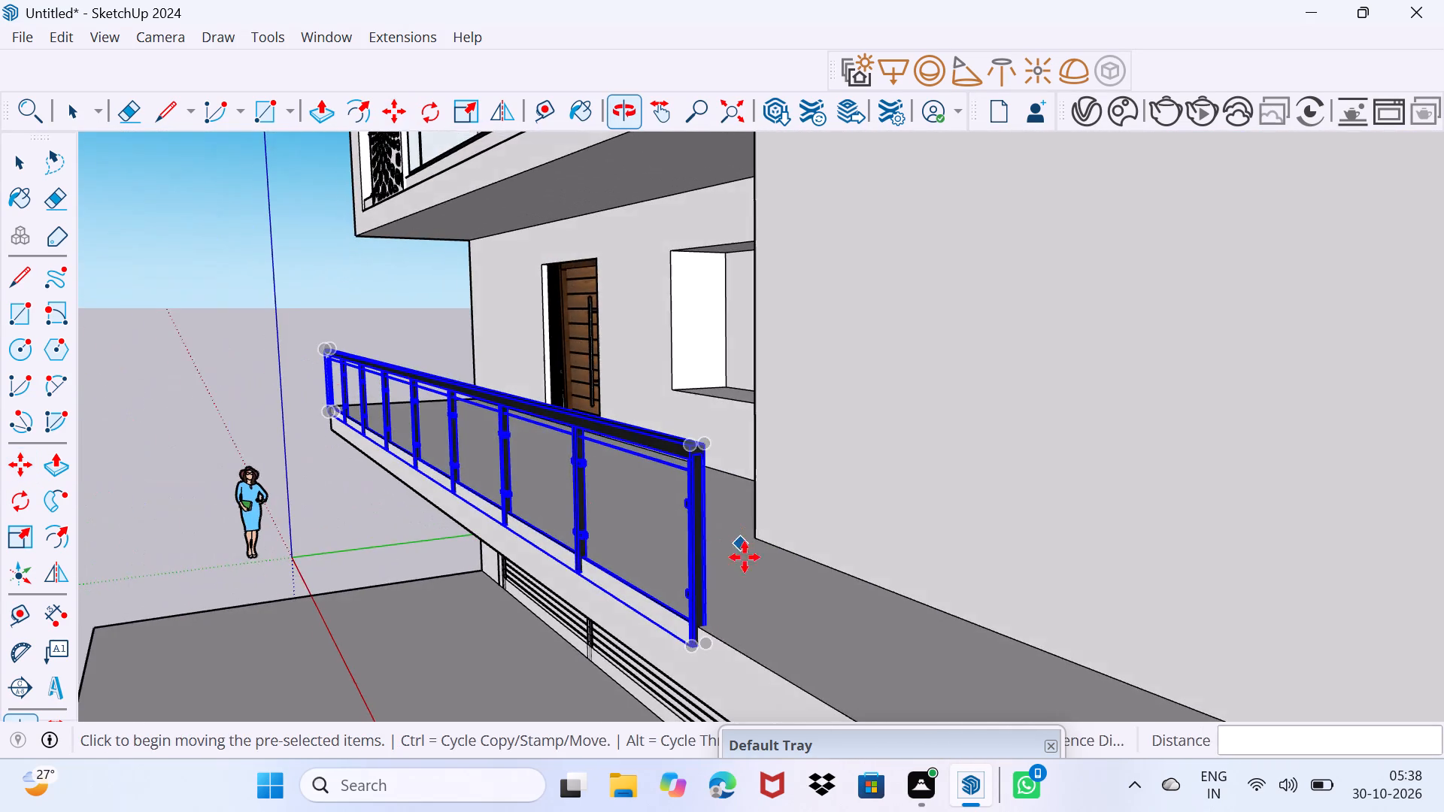
{"action": "scroll", "coordinate": [694, 668], "scroll_direction": "up", "scroll_amount": 13}
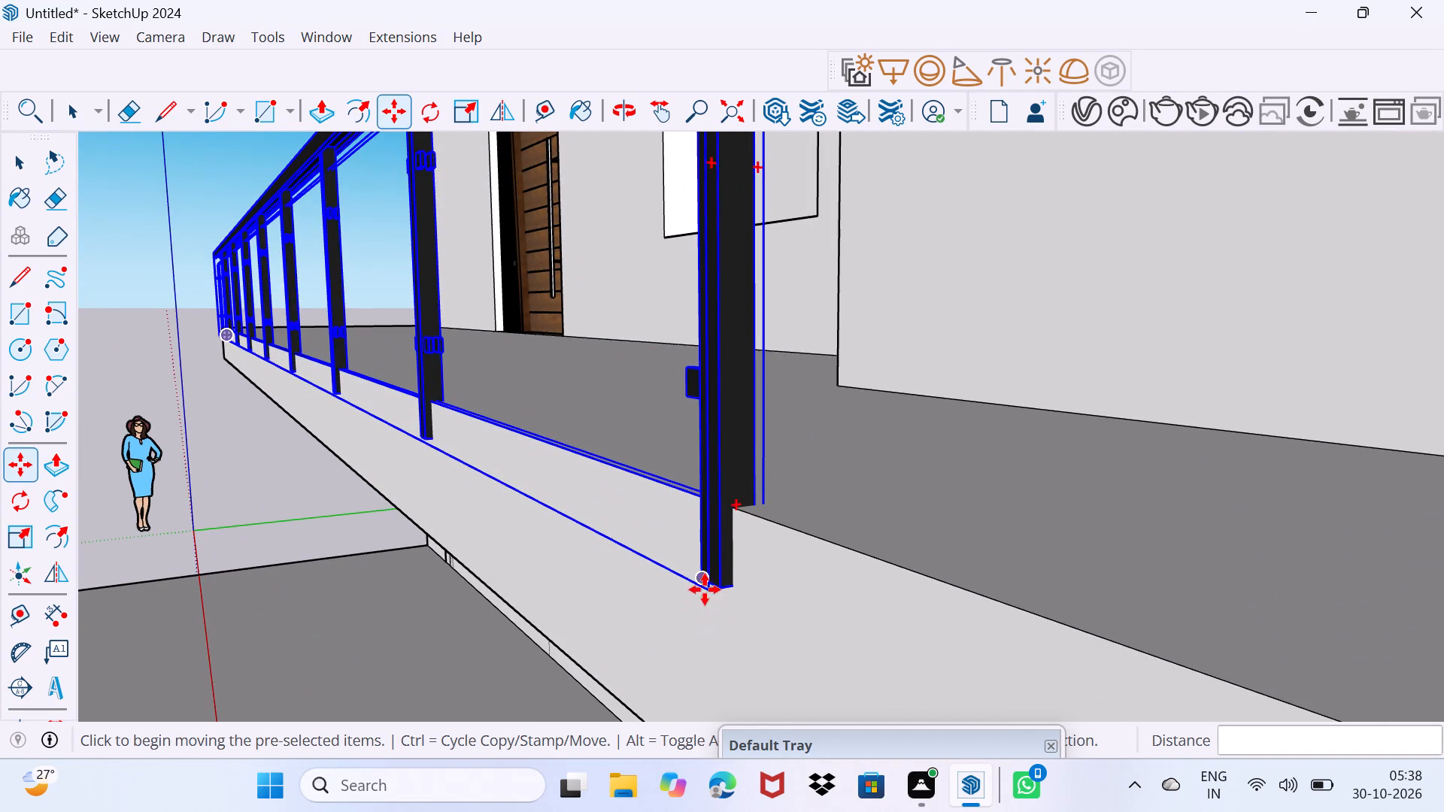
{"action": "left_click", "coordinate": [706, 589]}
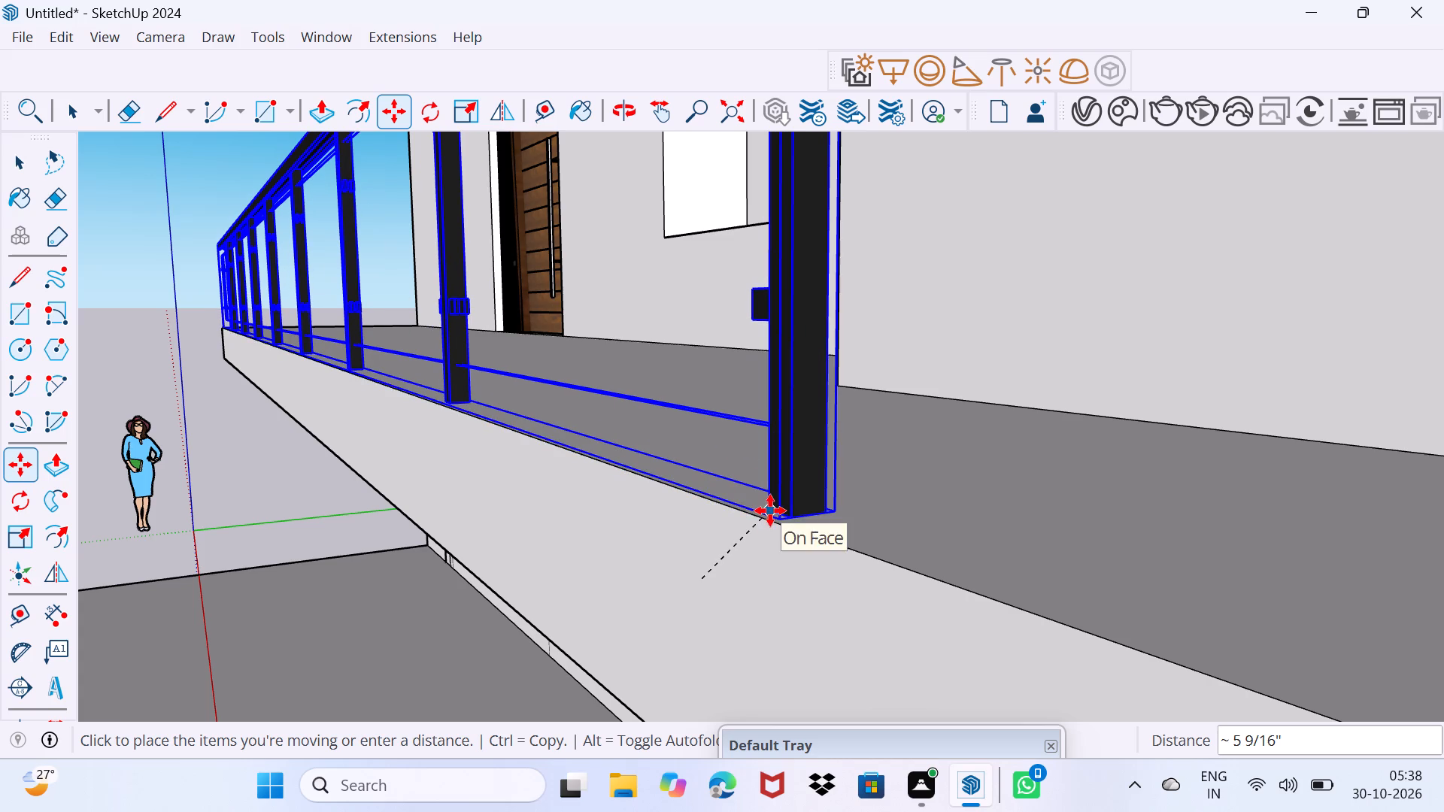
{"action": "left_click", "coordinate": [770, 511]}
Scale the multi-post railing lengthwise by about 1.43 so it reaches the far end of the first-floor slab.
{"action": "middle_click_drag", "start_coordinate": [721, 512], "coordinate": [930, 573]}
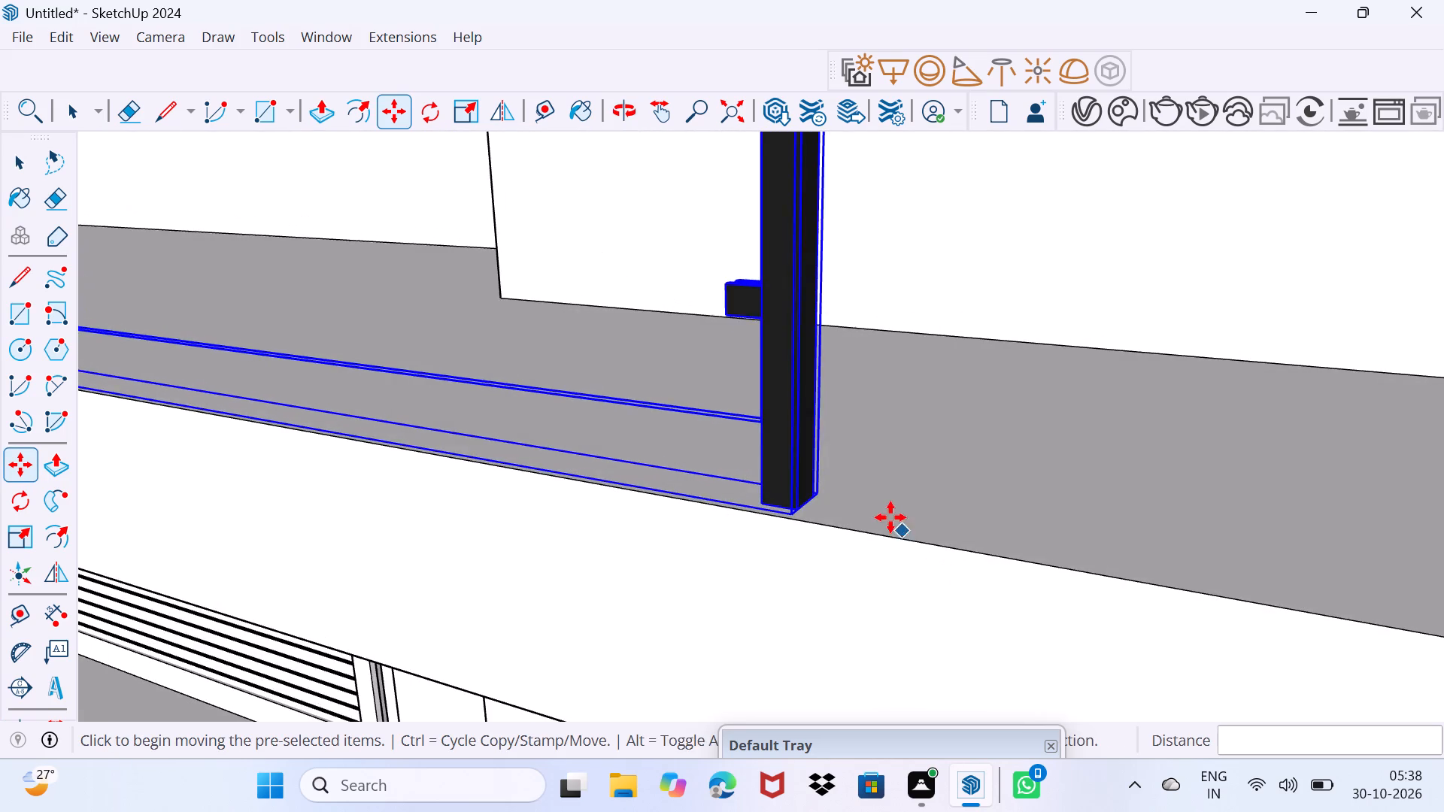
{"action": "scroll", "coordinate": [890, 517], "scroll_direction": "down", "scroll_amount": 20}
{"action": "scroll", "coordinate": [890, 517], "scroll_direction": "down", "scroll_amount": 2}
{"action": "middle_click_drag", "start_coordinate": [963, 521], "coordinate": [906, 532]}
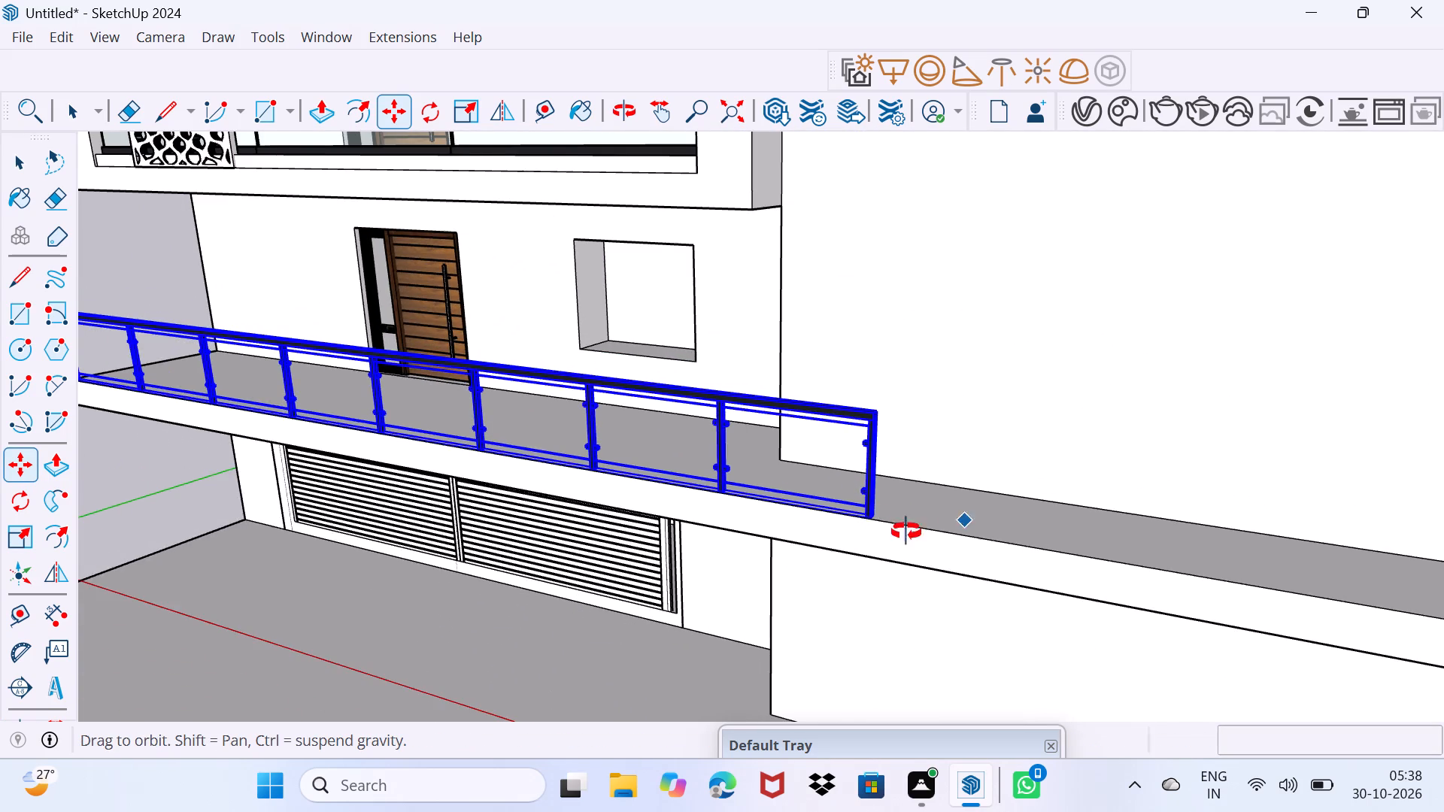
{"action": "middle_click_drag", "start_coordinate": [906, 532], "coordinate": [756, 502]}
{"action": "key", "text": "s"}
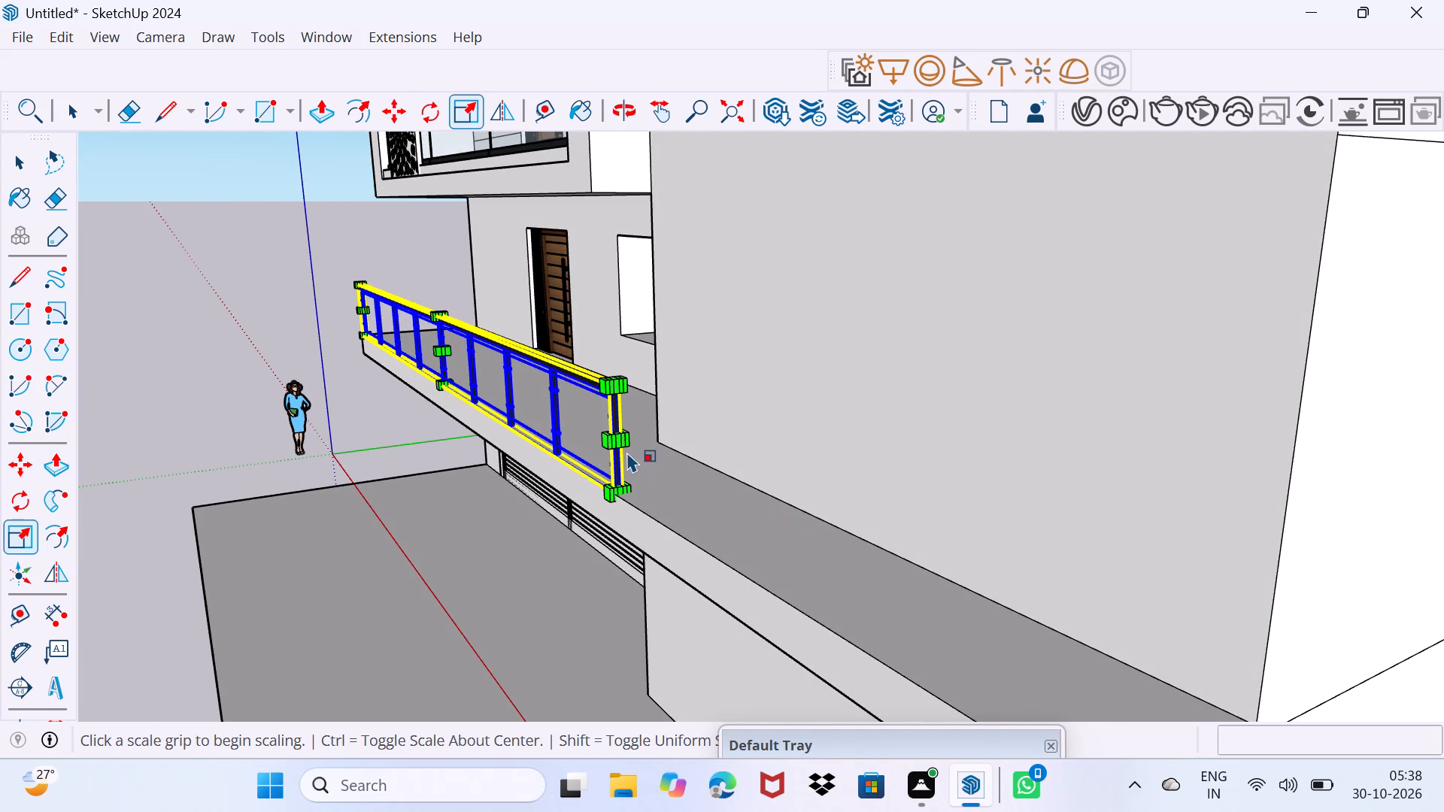
{"action": "left_click", "coordinate": [620, 441]}
{"action": "scroll", "coordinate": [739, 527], "scroll_direction": "down", "scroll_amount": 2}
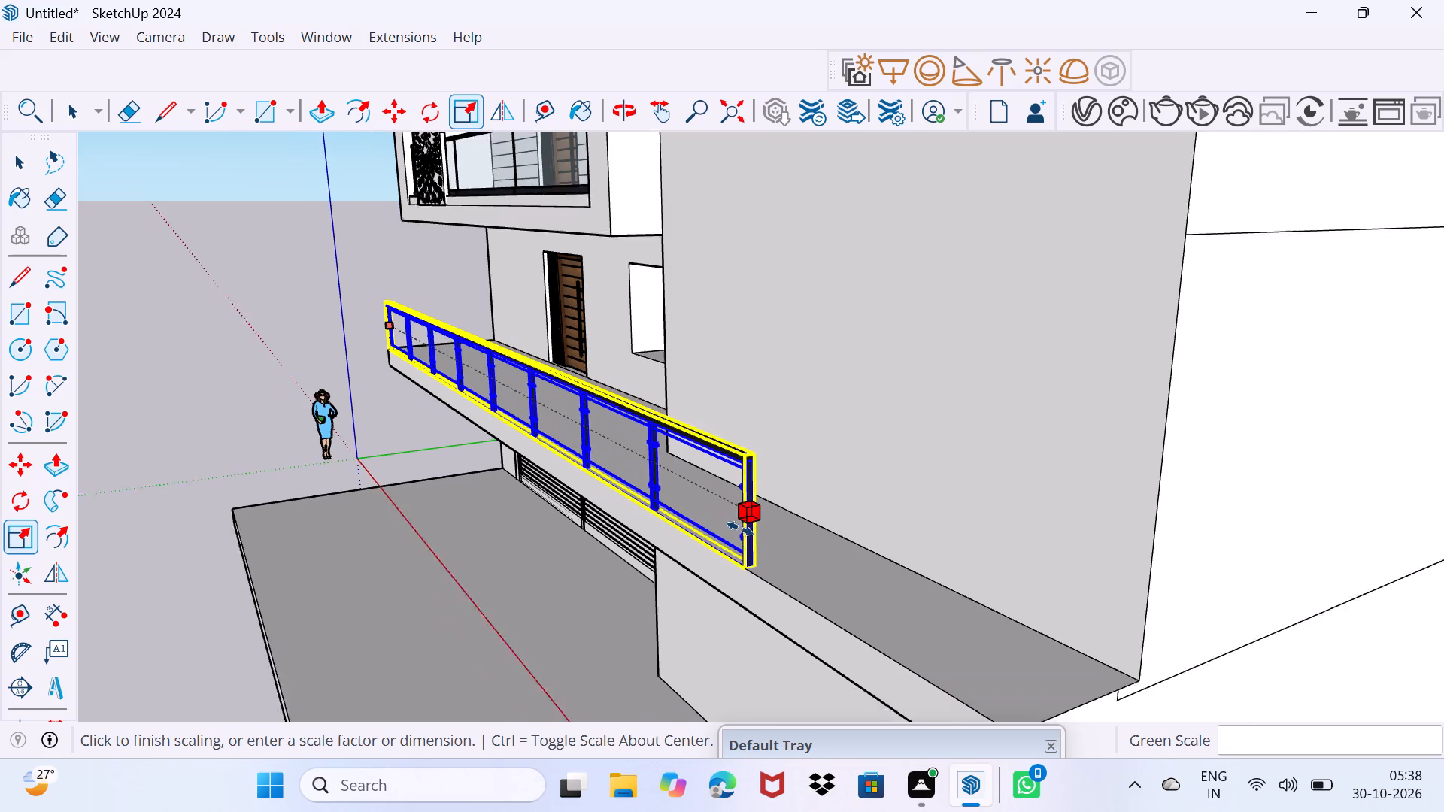
{"action": "scroll", "coordinate": [740, 529], "scroll_direction": "down", "scroll_amount": 1}
{"action": "middle_click_drag", "start_coordinate": [743, 532], "coordinate": [697, 474]}
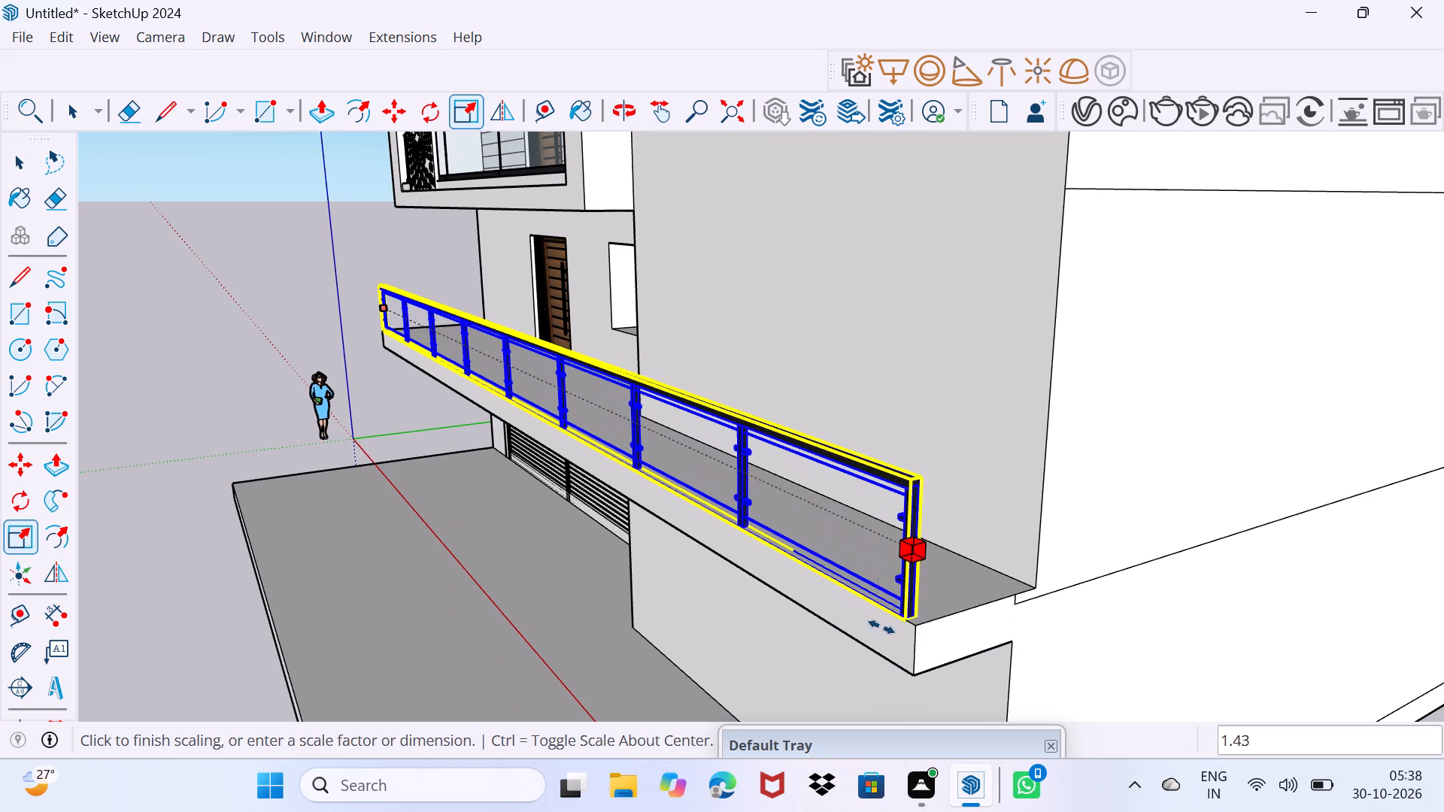
{"action": "left_click", "coordinate": [926, 648]}
Scale the first-floor railing's height by about 1.31 from its base, and clear the selection.
{"action": "middle_click_drag", "start_coordinate": [653, 493], "coordinate": [747, 517]}
{"action": "scroll", "coordinate": [653, 493], "scroll_direction": "down", "scroll_amount": 1}
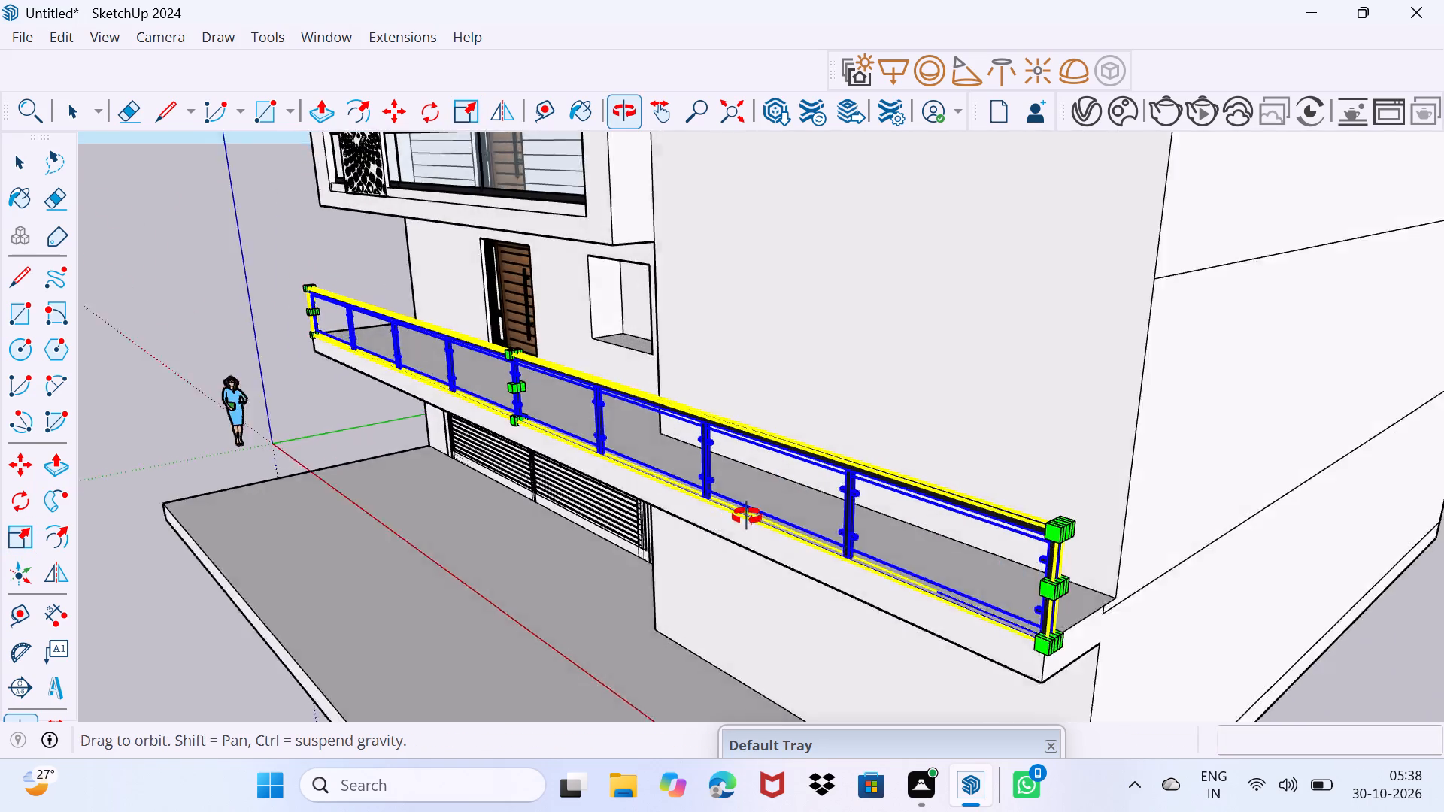
{"action": "middle_click_drag", "start_coordinate": [747, 517], "coordinate": [1212, 472]}
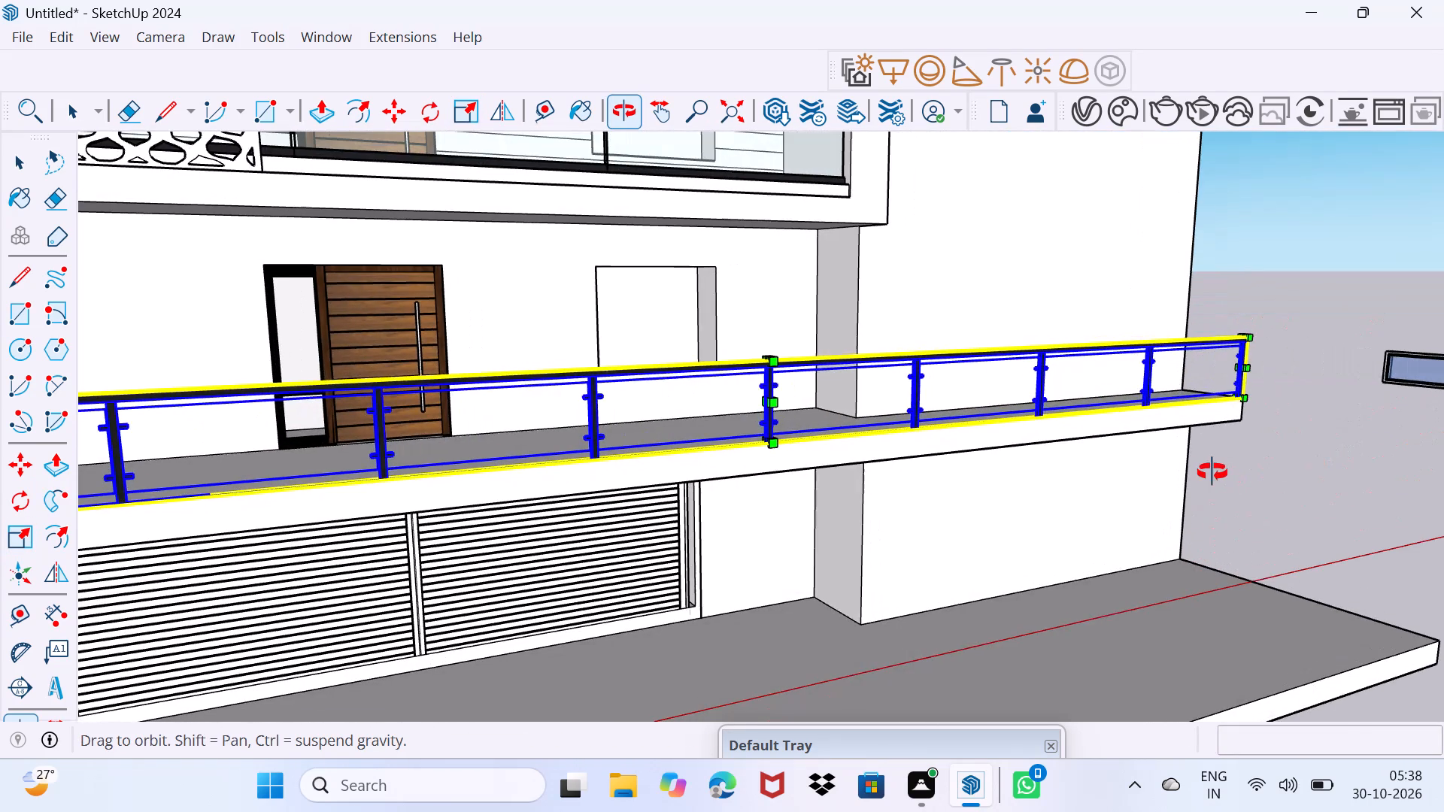
{"action": "middle_click_drag", "start_coordinate": [1212, 472], "coordinate": [1061, 472]}
{"action": "key", "text": "space"}
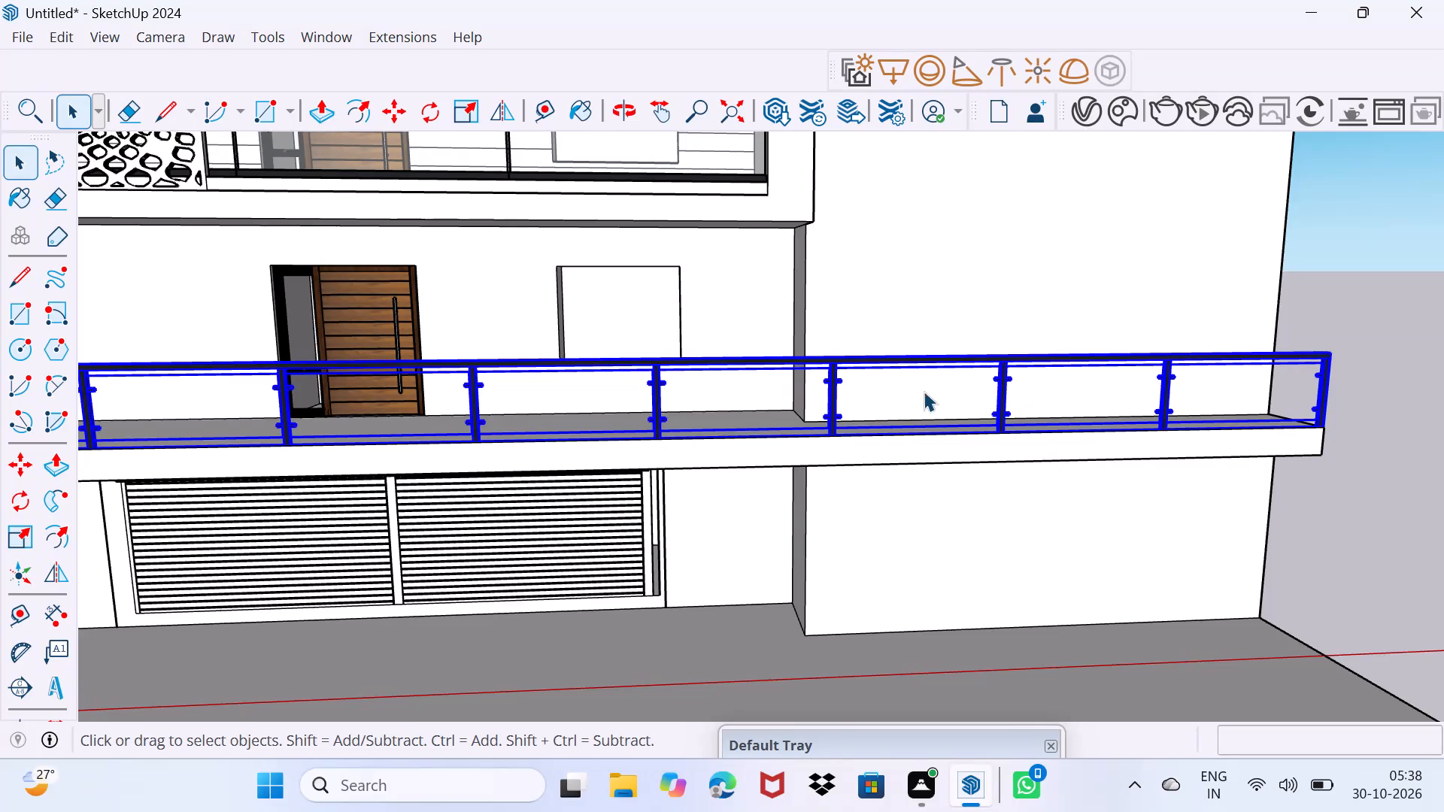
{"action": "key", "text": "s"}
{"action": "scroll", "coordinate": [622, 360], "scroll_direction": "up", "scroll_amount": 3}
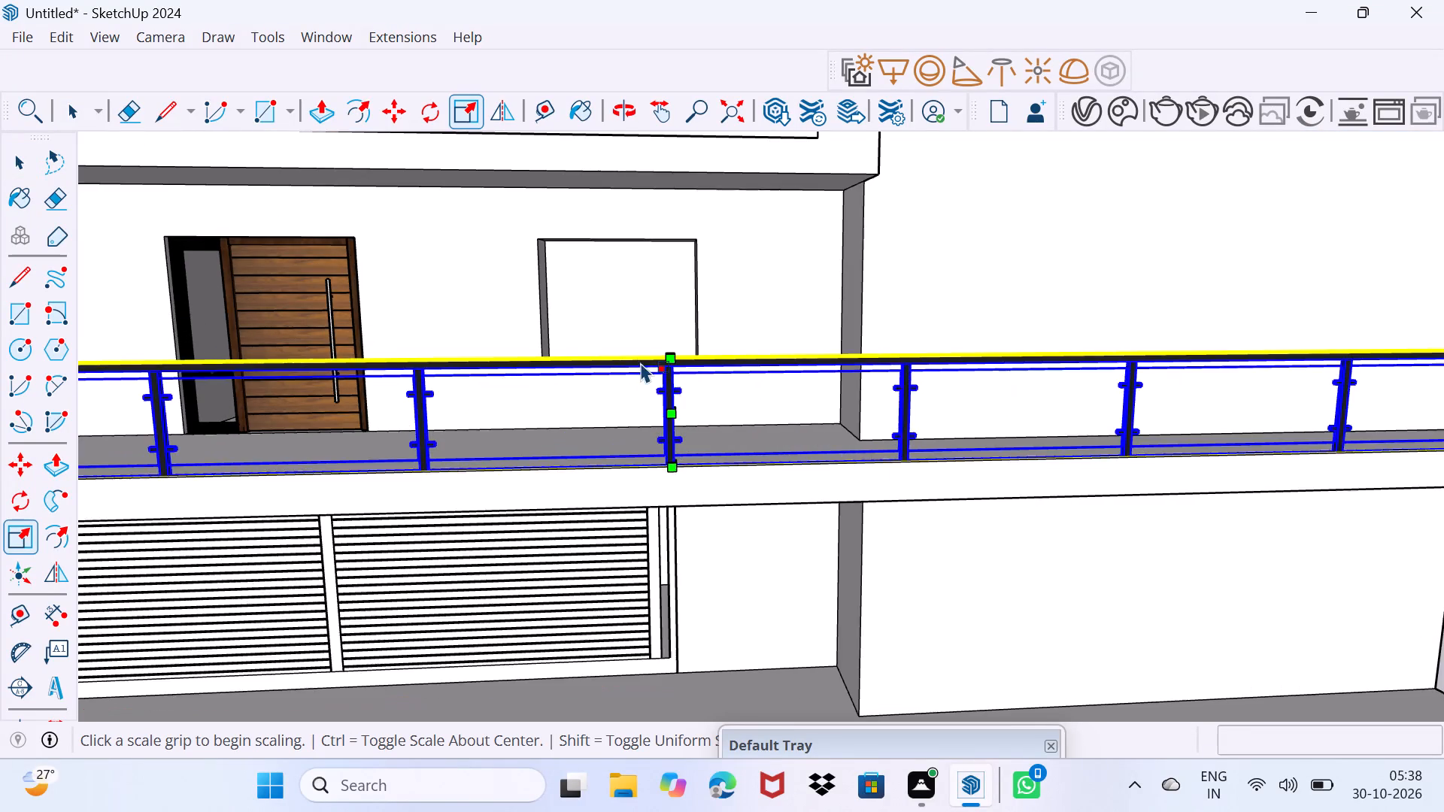
{"action": "middle_click_drag", "start_coordinate": [641, 365], "coordinate": [607, 501]}
{"action": "scroll", "coordinate": [655, 458], "scroll_direction": "up", "scroll_amount": 10}
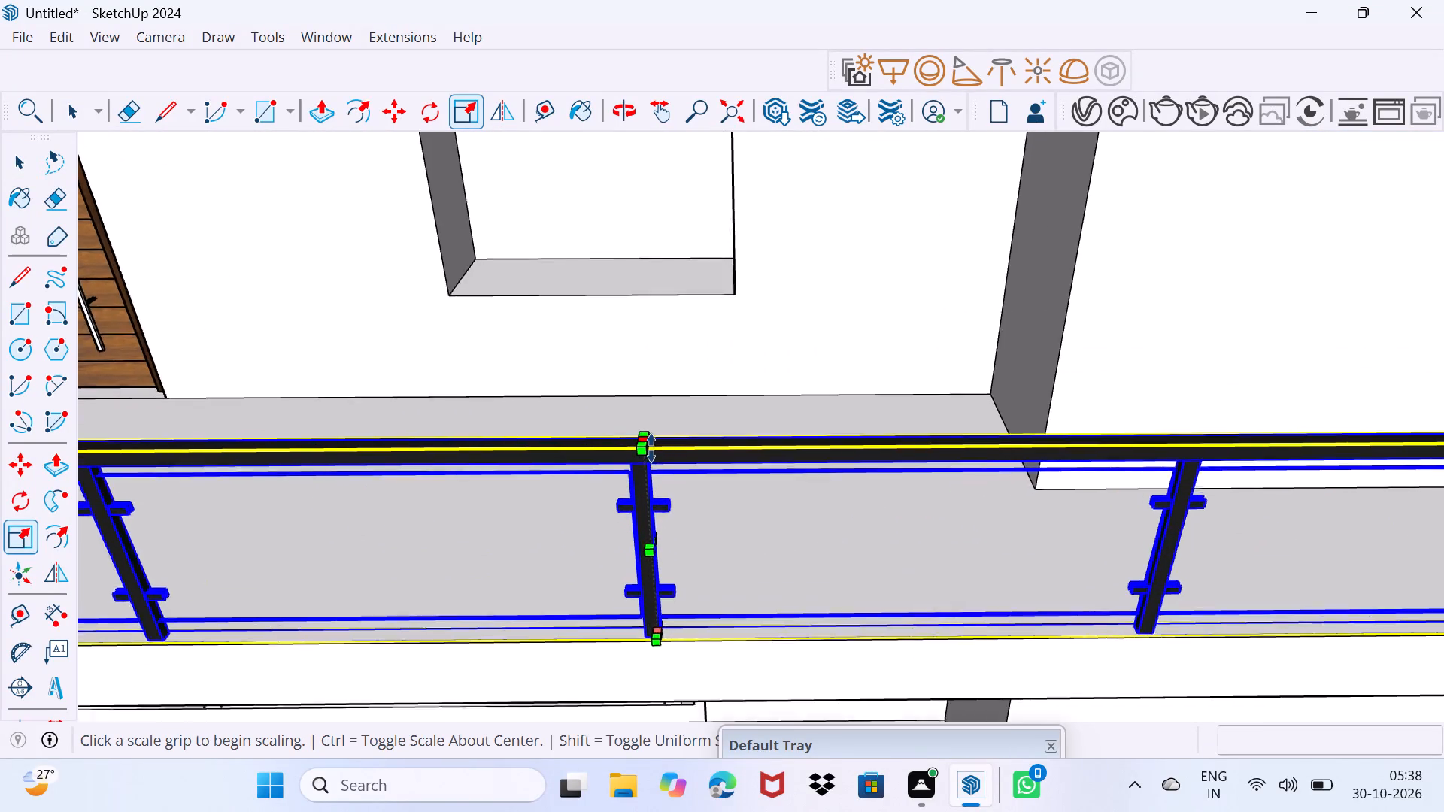
{"action": "scroll", "coordinate": [651, 448], "scroll_direction": "up", "scroll_amount": 1}
{"action": "left_click", "coordinate": [648, 438]}
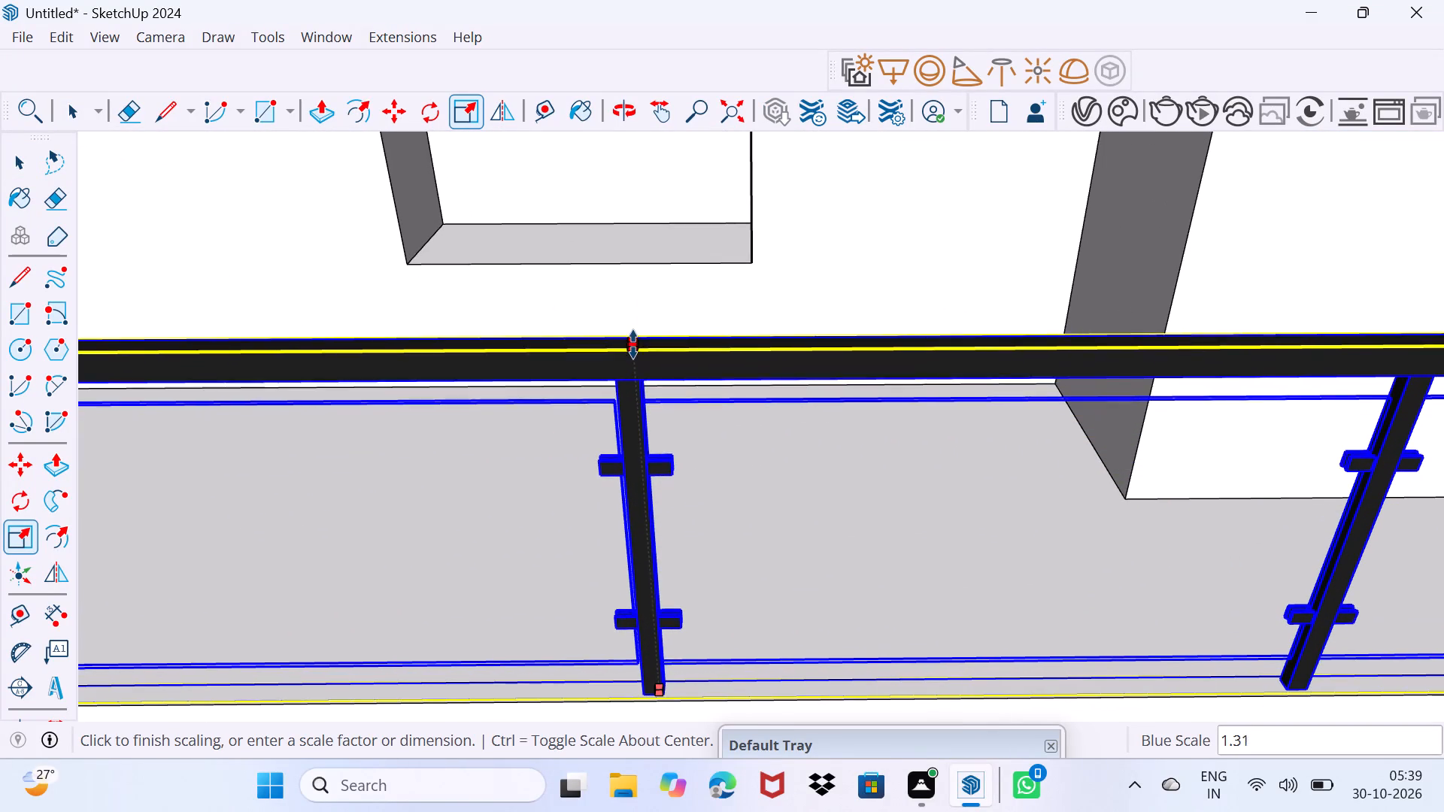
{"action": "left_click", "coordinate": [633, 334]}
{"action": "key", "text": "space"}
{"action": "left_click_drag", "start_coordinate": [642, 437], "coordinate": [663, 395]}
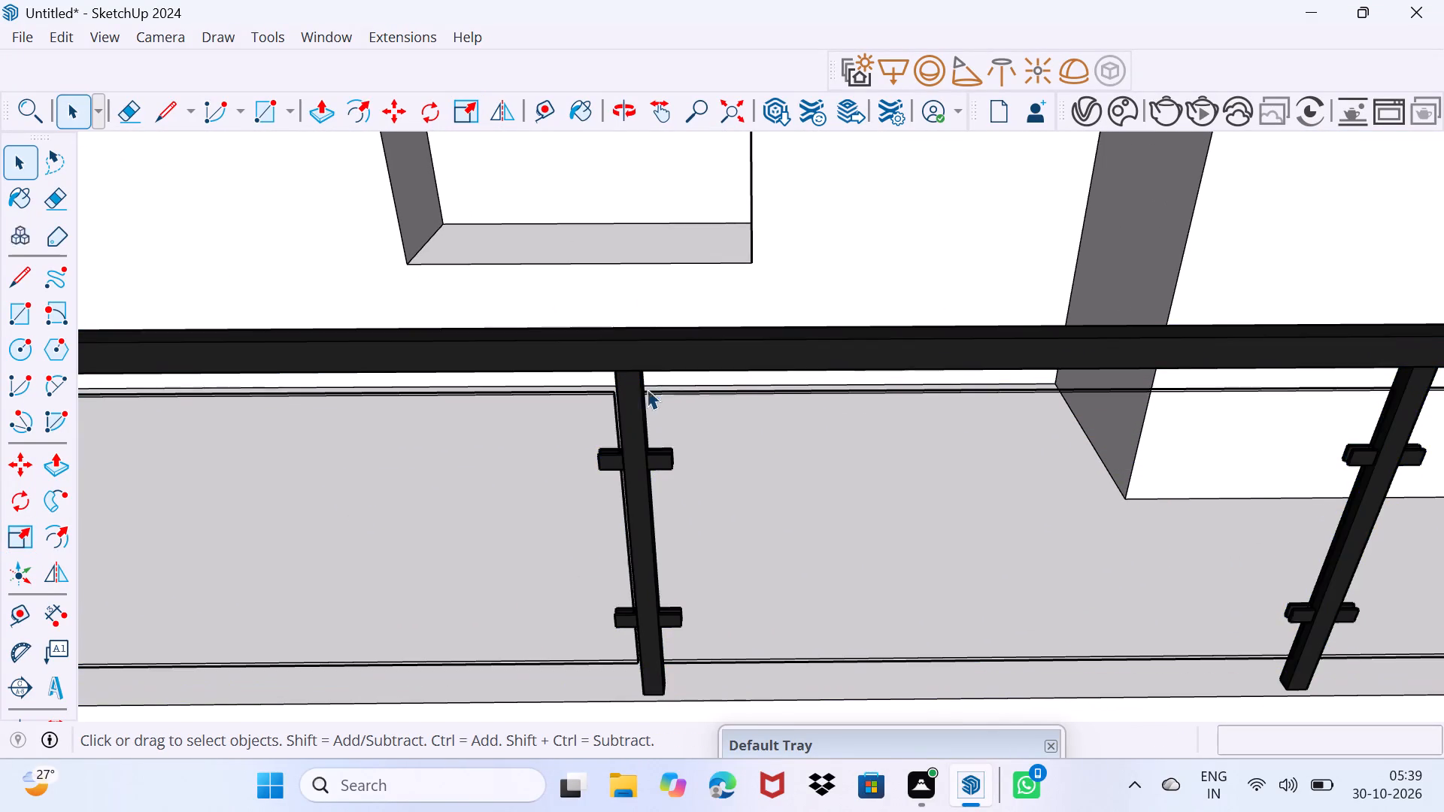
Copy the first-floor railing about 30' 7 13/16" up to the top-floor balcony, with its lower end corner at the slab's corner behind the fins.
{"action": "scroll", "coordinate": [641, 395], "scroll_direction": "down", "scroll_amount": 20}
{"action": "scroll", "coordinate": [641, 395], "scroll_direction": "down", "scroll_amount": 2}
{"action": "middle_click_drag", "start_coordinate": [586, 523], "coordinate": [688, 505]}
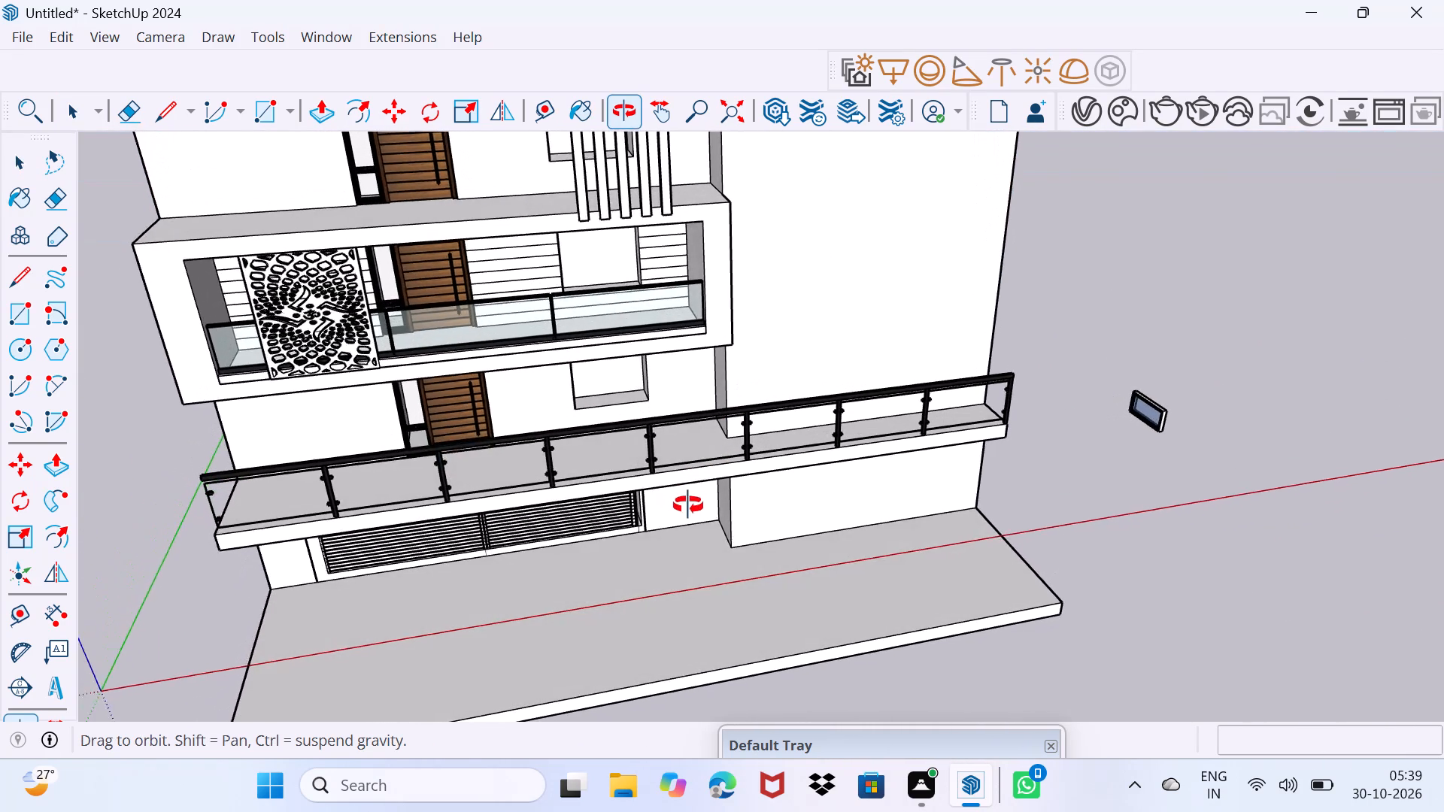
{"action": "middle_click_drag", "start_coordinate": [688, 505], "coordinate": [818, 456]}
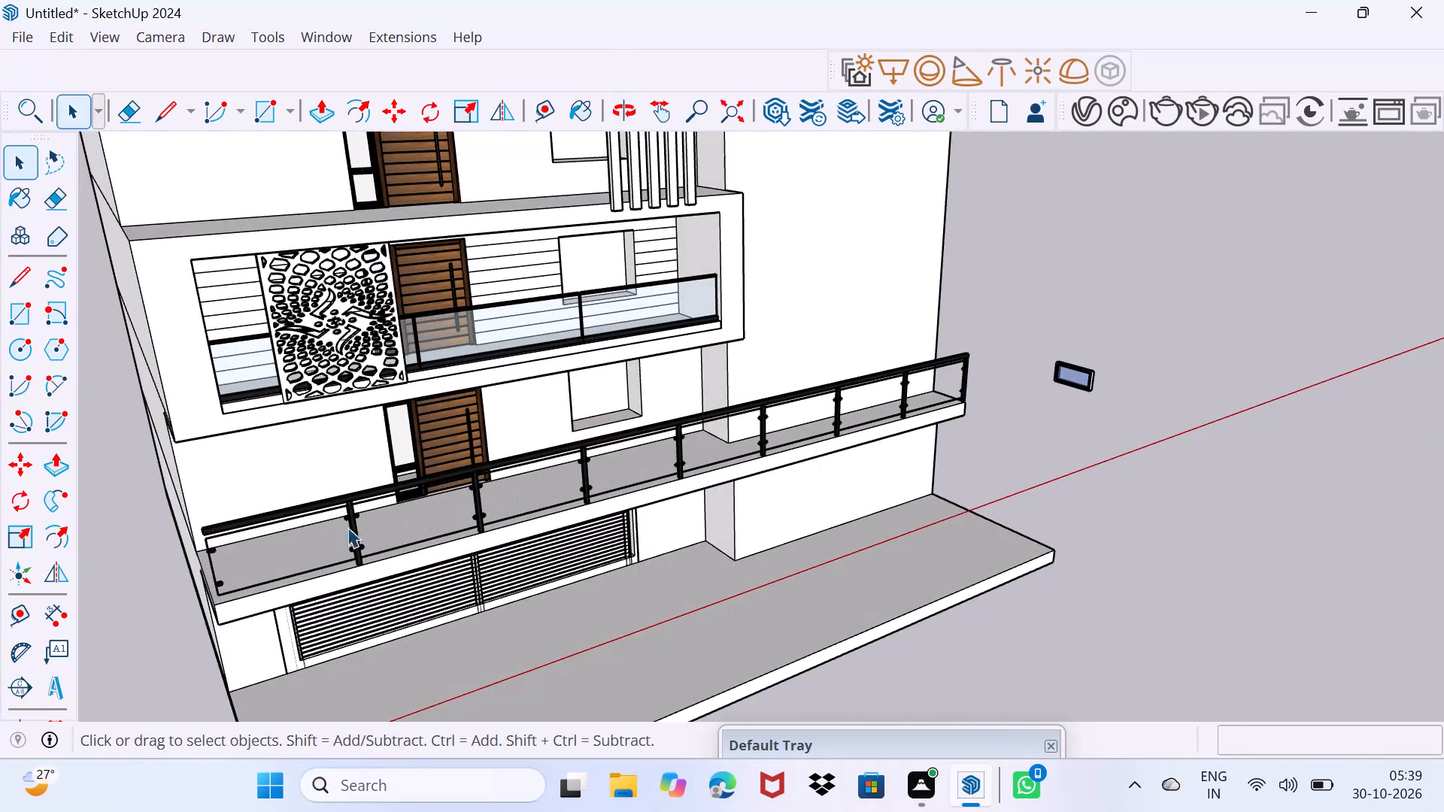
{"action": "left_click", "coordinate": [268, 518]}
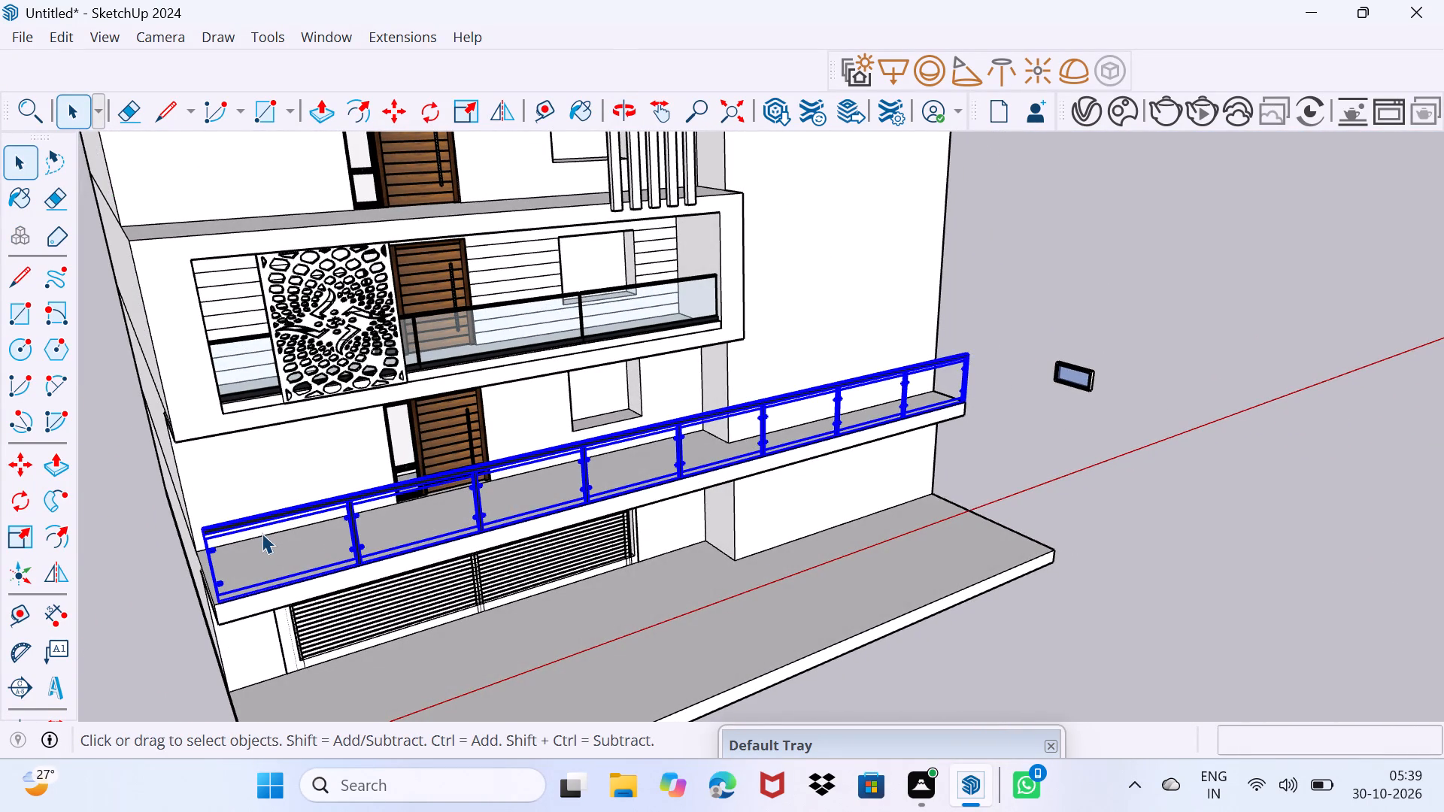
{"action": "key", "text": "m"}
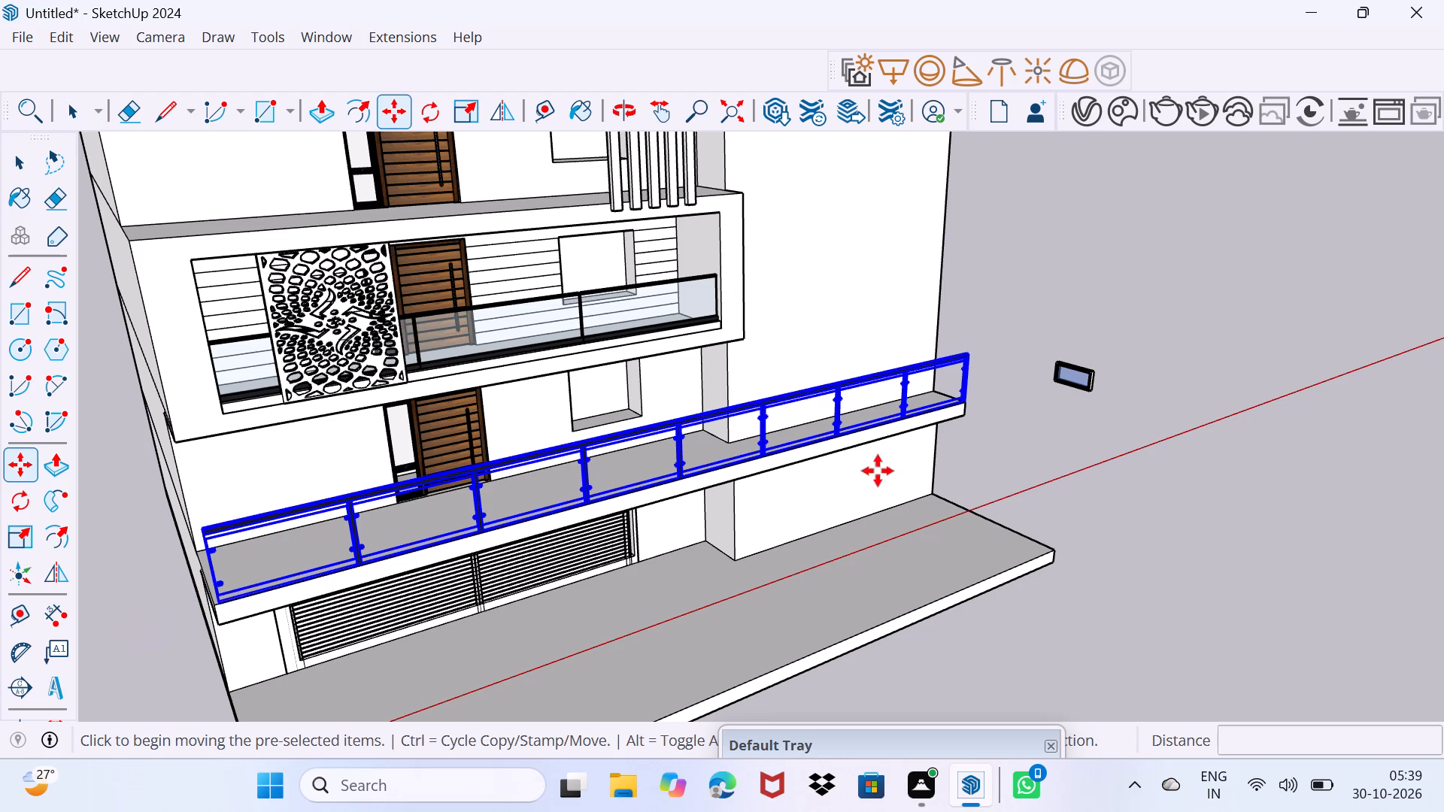
{"action": "left_click", "coordinate": [972, 395]}
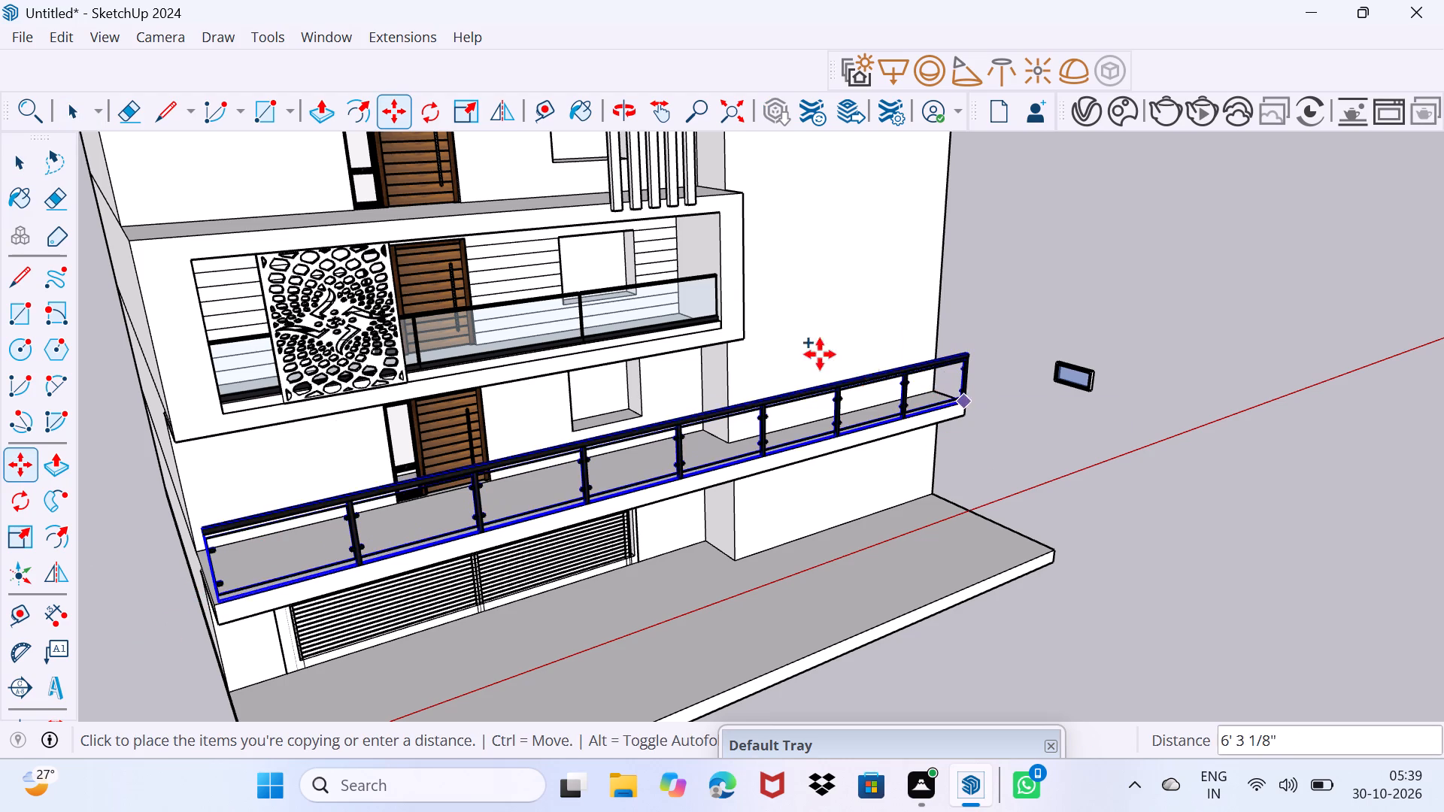
{"action": "middle_click_drag", "start_coordinate": [718, 181], "coordinate": [561, 256]}
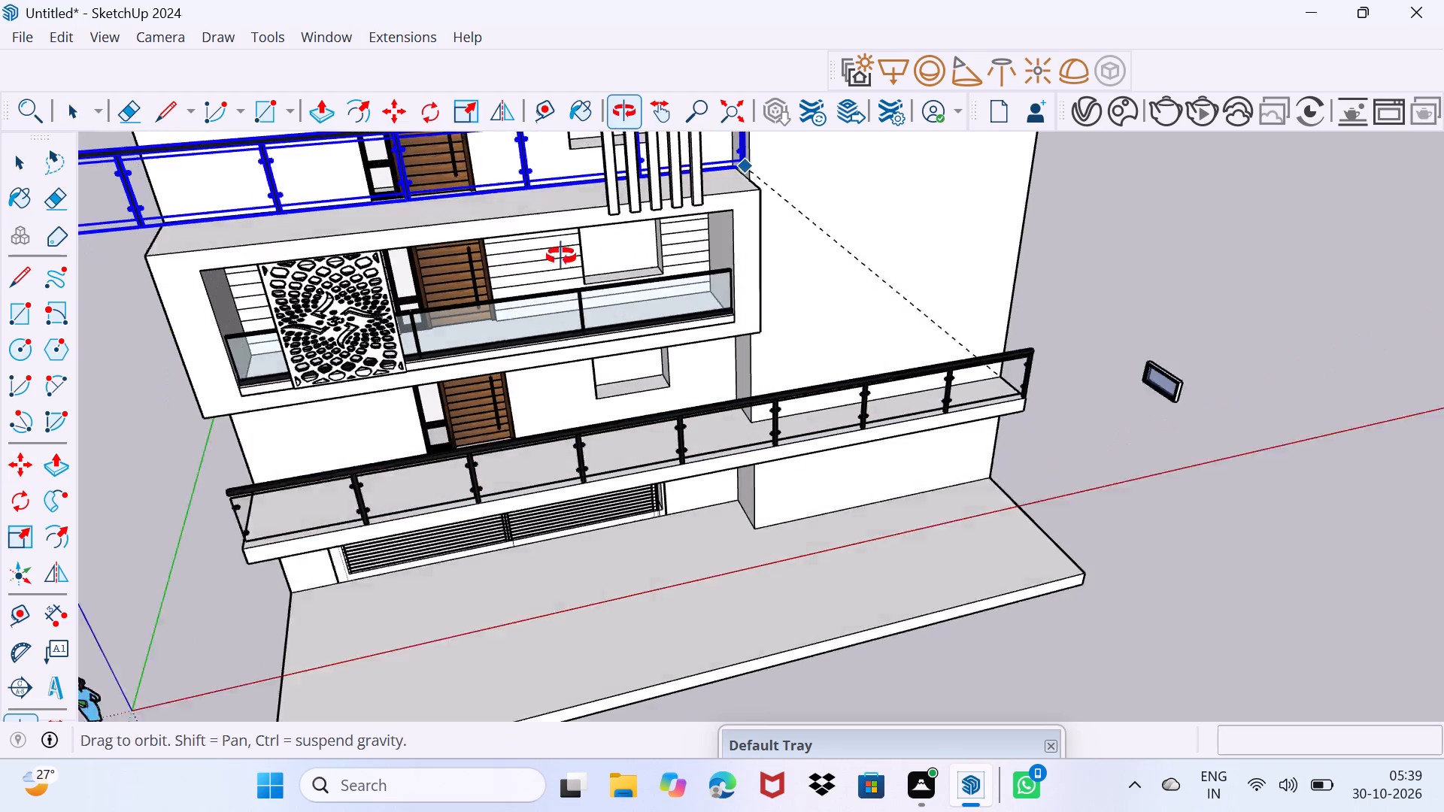
{"action": "middle_click_drag", "start_coordinate": [561, 256], "coordinate": [477, 380]}
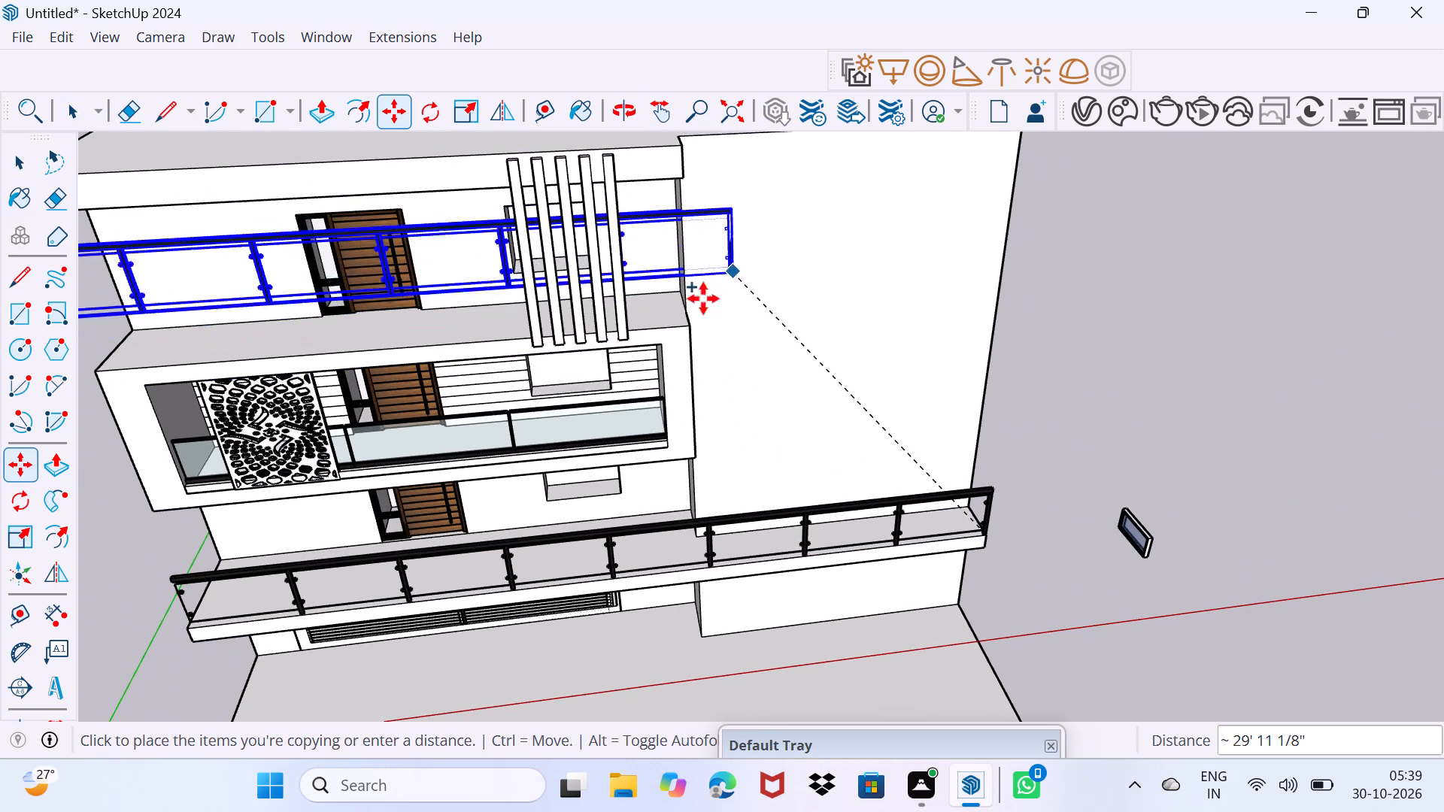
{"action": "left_click", "coordinate": [685, 312]}
Scale the top-floor railing lengthwise from its overhanging free end so it shortens to fit the balcony slab.
{"action": "scroll", "coordinate": [699, 296], "scroll_direction": "up", "scroll_amount": 3}
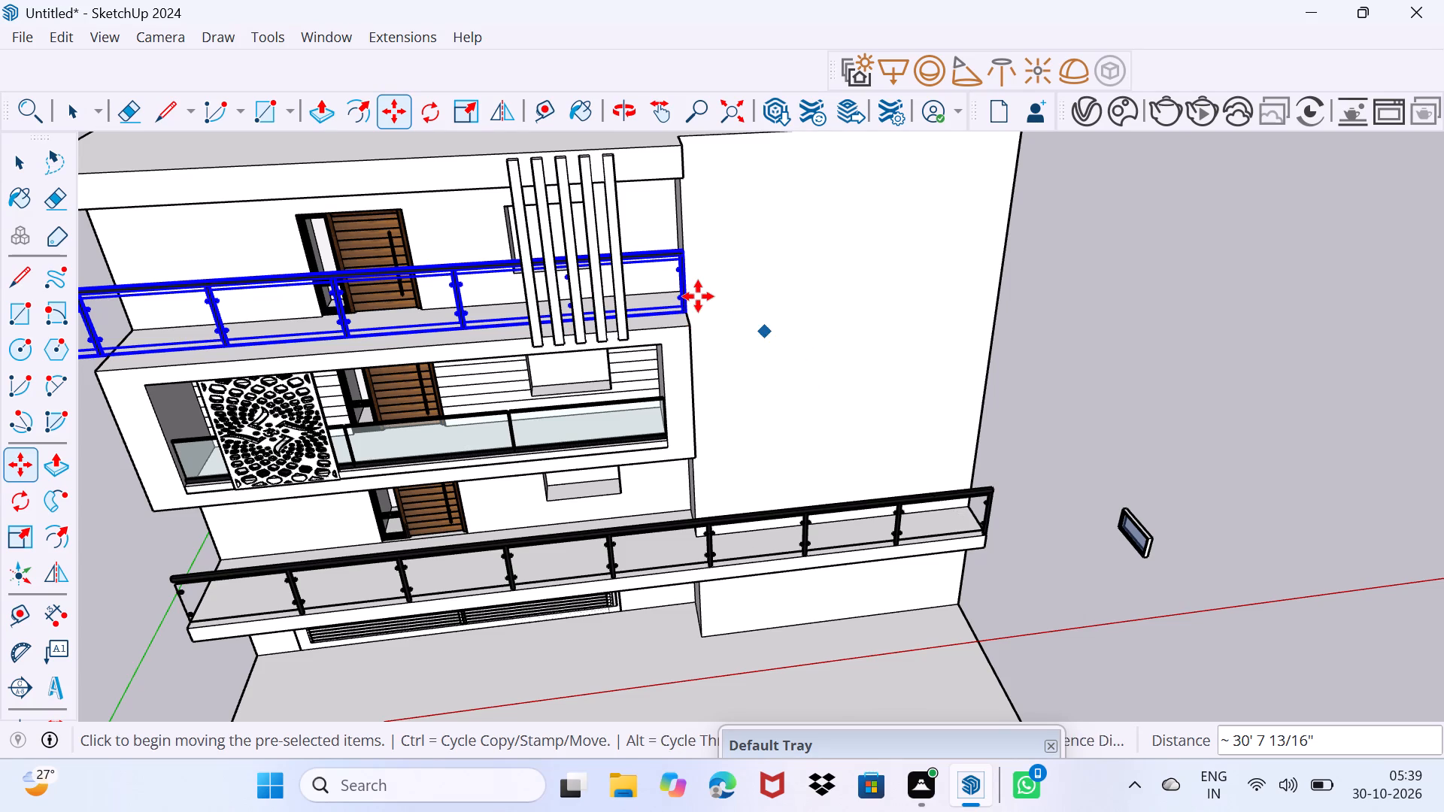
{"action": "scroll", "coordinate": [698, 296], "scroll_direction": "up", "scroll_amount": 9}
{"action": "middle_click_drag", "start_coordinate": [697, 324], "coordinate": [788, 311]}
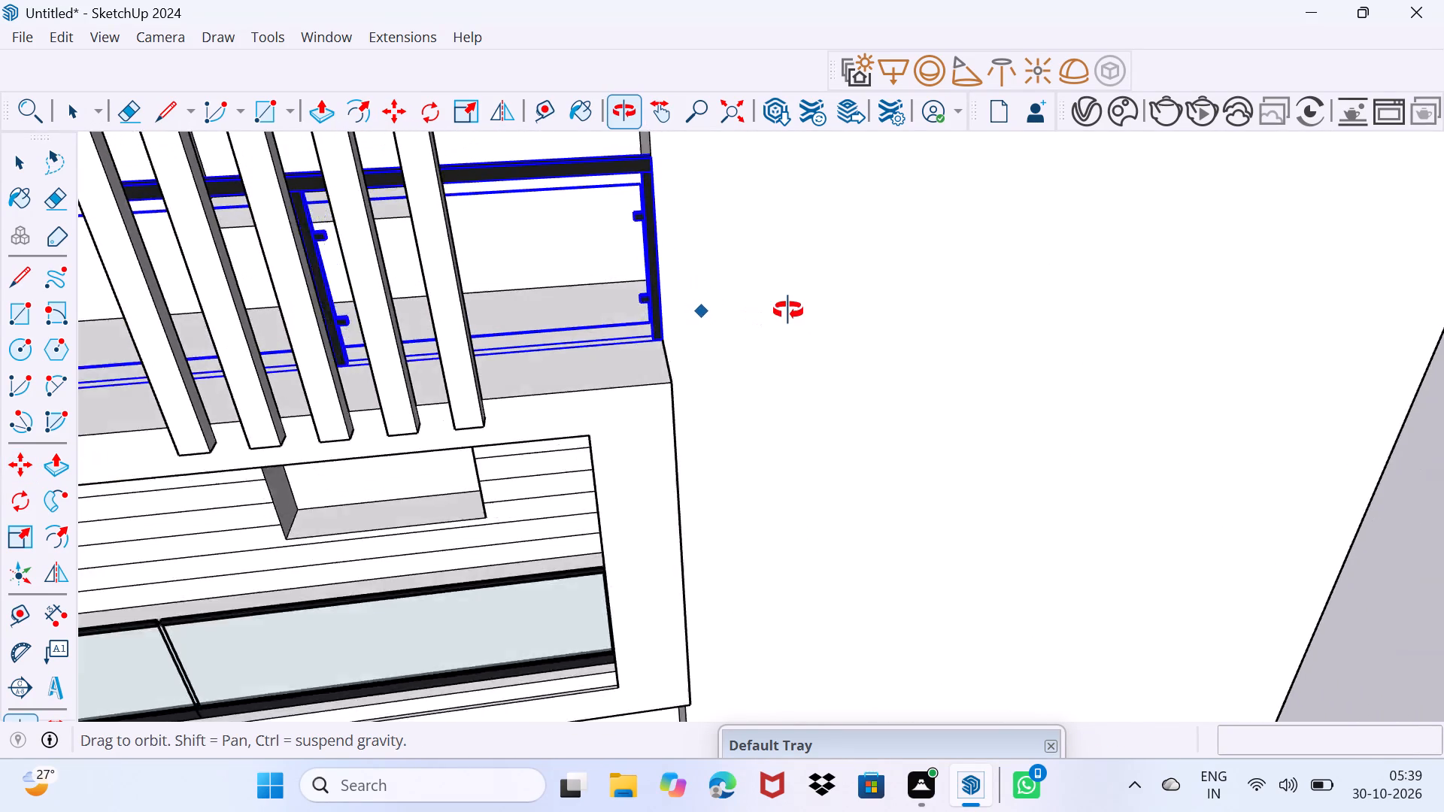
{"action": "middle_click_drag", "start_coordinate": [788, 311], "coordinate": [795, 309]}
{"action": "scroll", "coordinate": [795, 309], "scroll_direction": "down", "scroll_amount": 3}
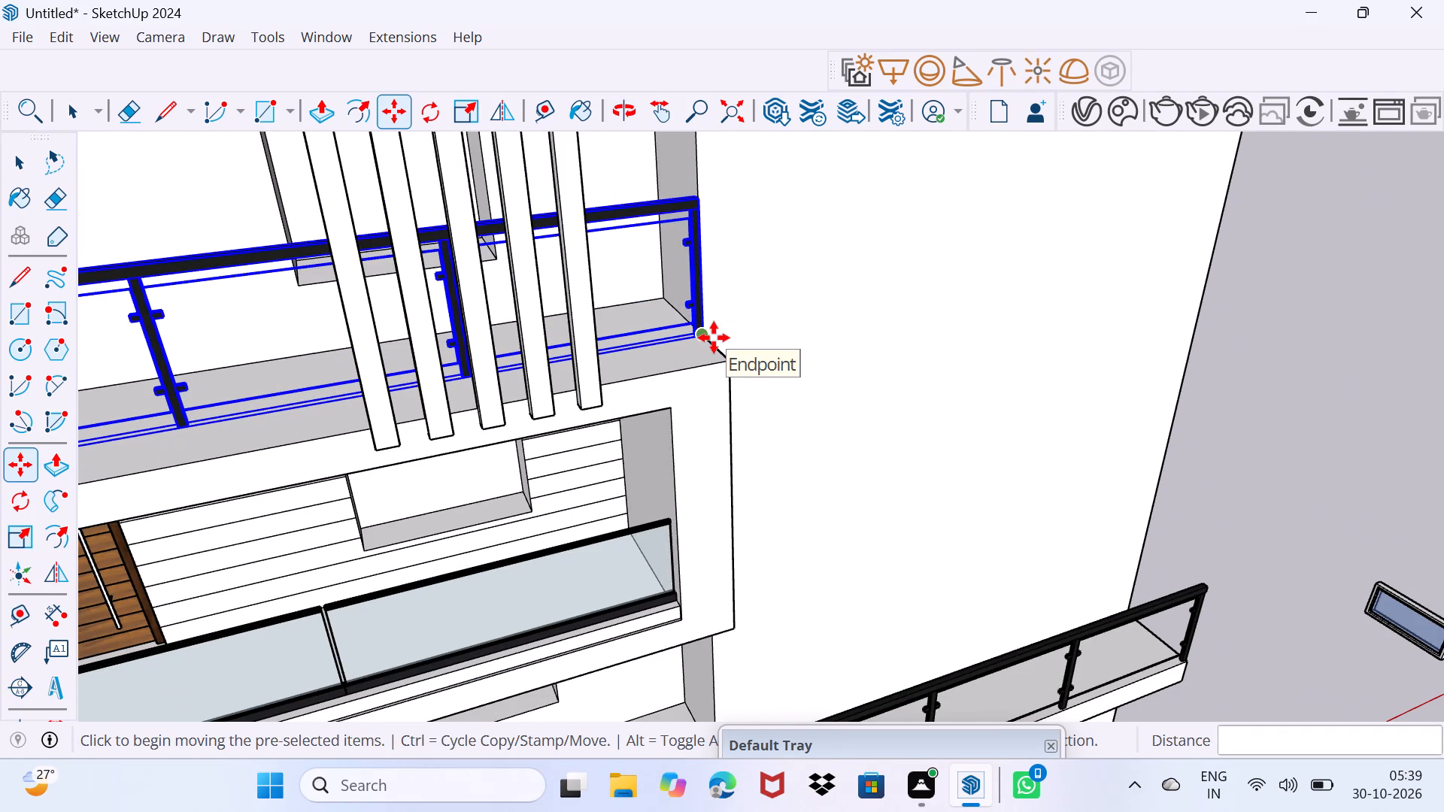
{"action": "scroll", "coordinate": [575, 379], "scroll_direction": "down", "scroll_amount": 7}
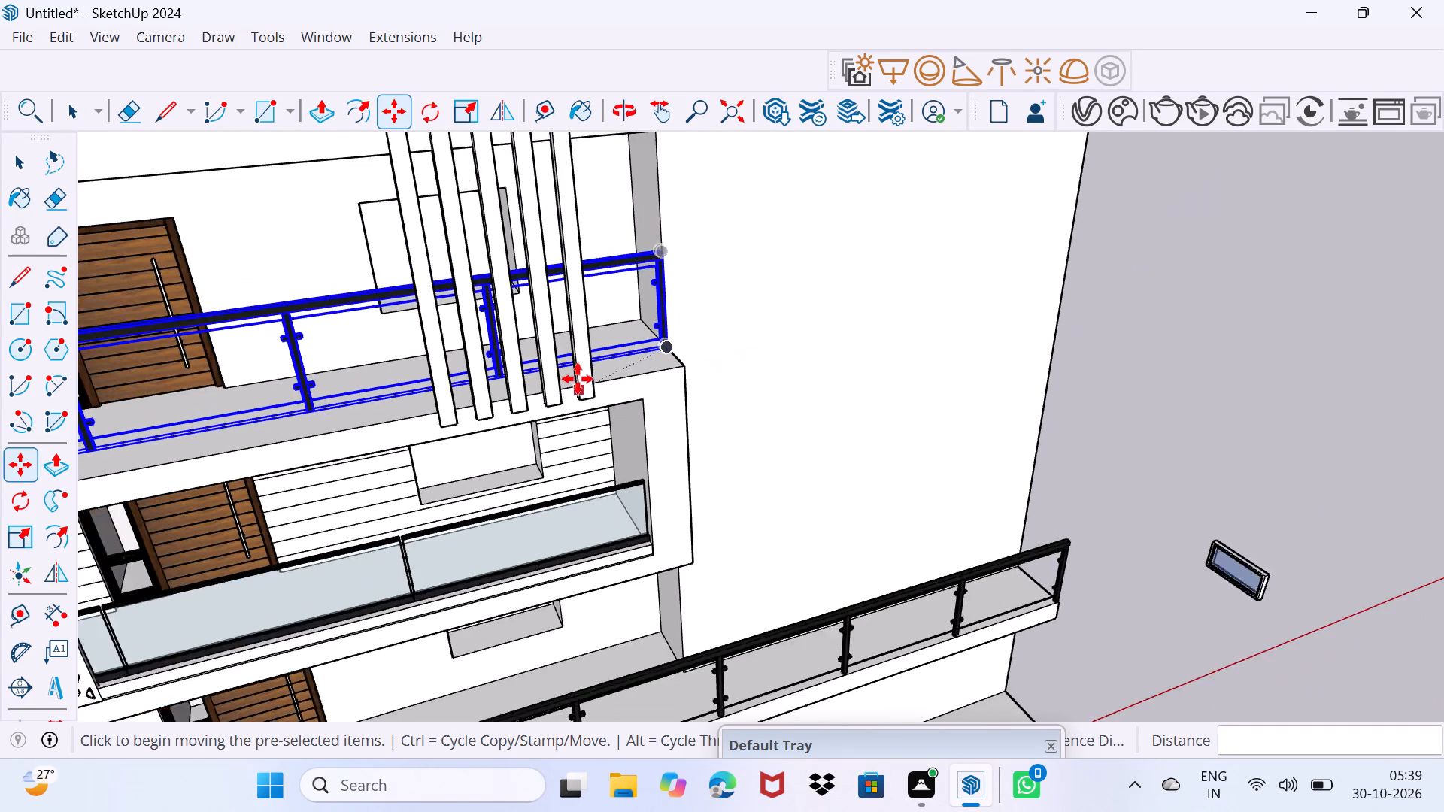
{"action": "scroll", "coordinate": [578, 379], "scroll_direction": "down", "scroll_amount": 5}
{"action": "middle_click_drag", "start_coordinate": [241, 429], "coordinate": [262, 429]}
{"action": "key", "text": "s"}
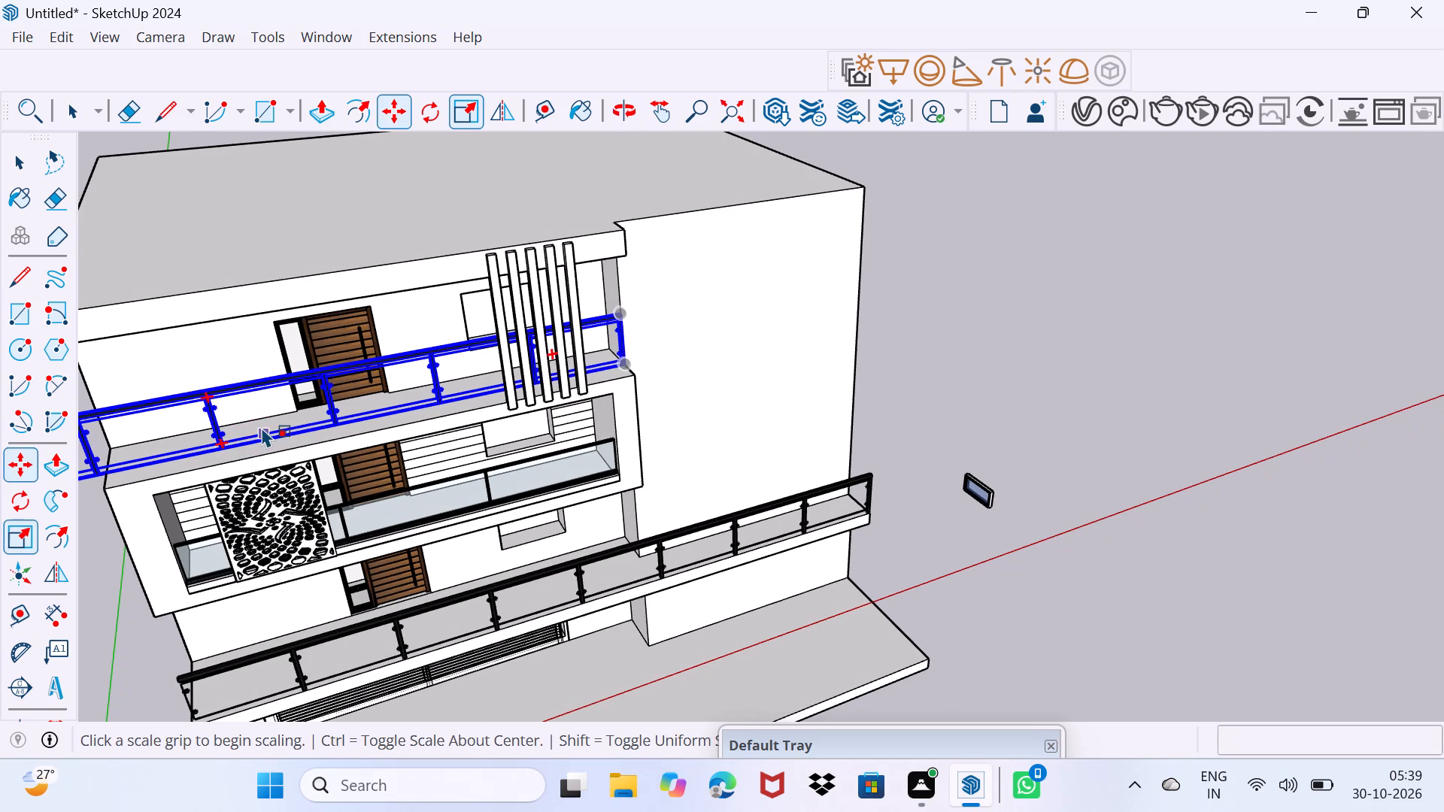
{"action": "scroll", "coordinate": [251, 428], "scroll_direction": "down", "scroll_amount": 3}
{"action": "middle_click_drag", "start_coordinate": [227, 440], "coordinate": [460, 456], "text": "shift"}
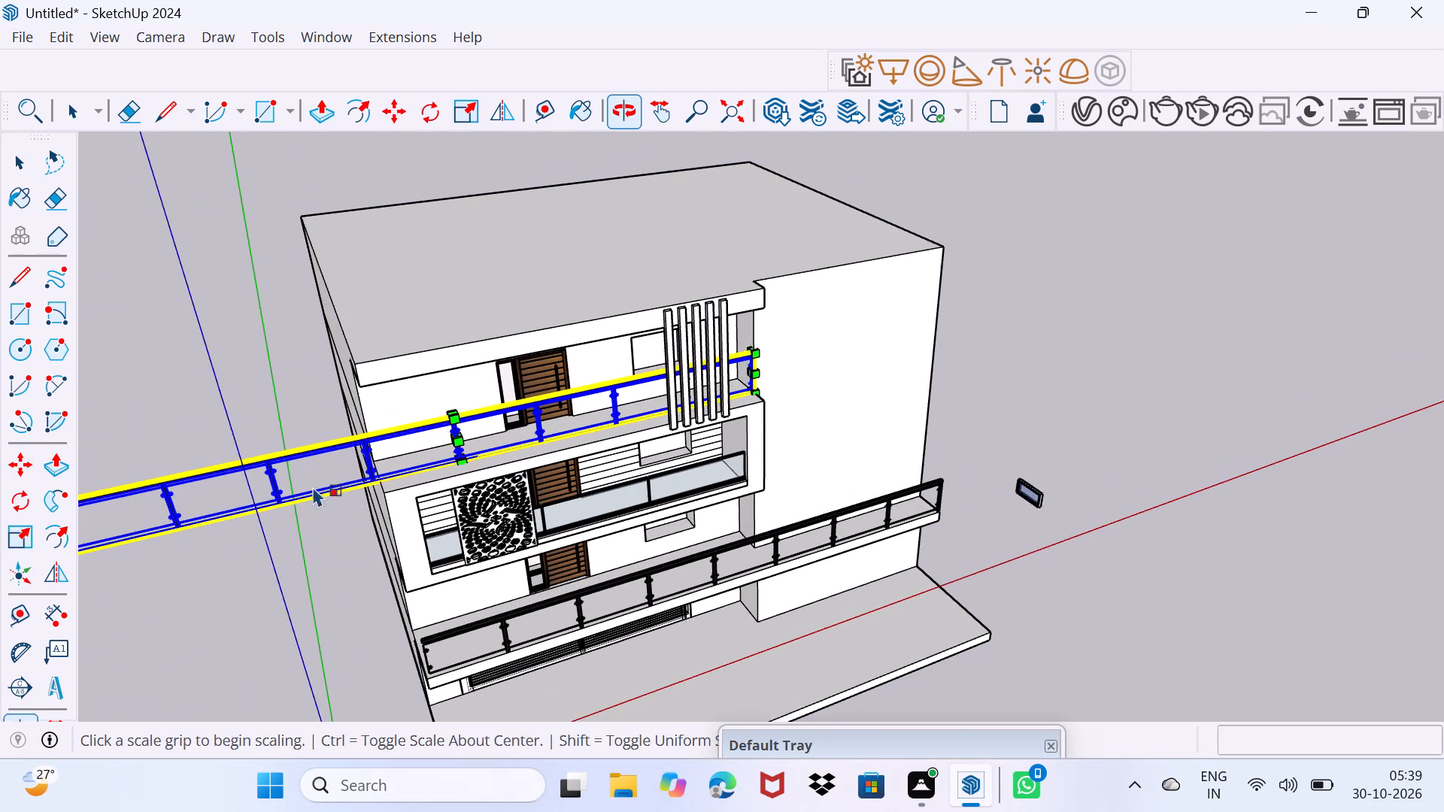
{"action": "middle_click_drag", "start_coordinate": [305, 491], "coordinate": [705, 434]}
{"action": "scroll", "coordinate": [457, 508], "scroll_direction": "up", "scroll_amount": 6}
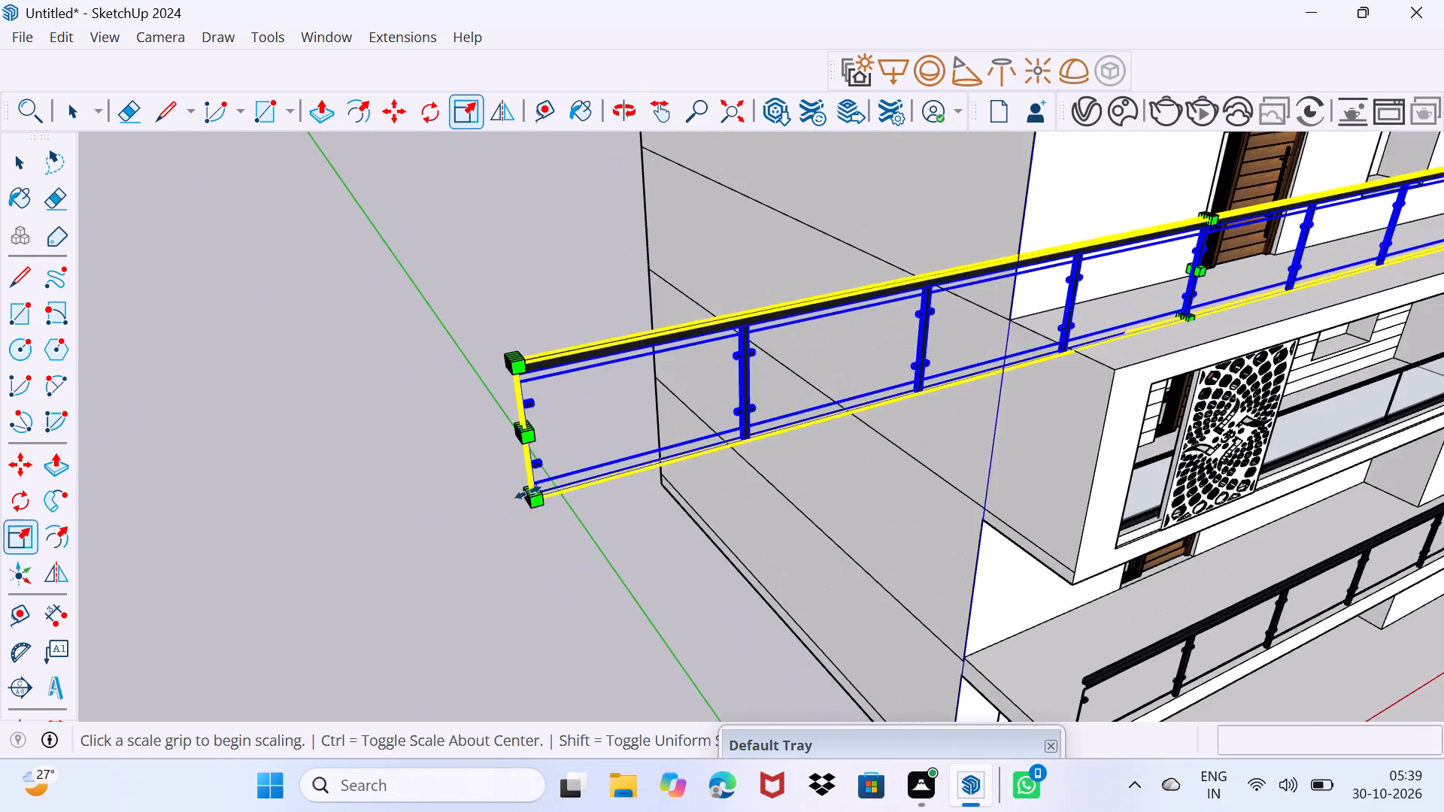
{"action": "scroll", "coordinate": [547, 471], "scroll_direction": "up", "scroll_amount": 3}
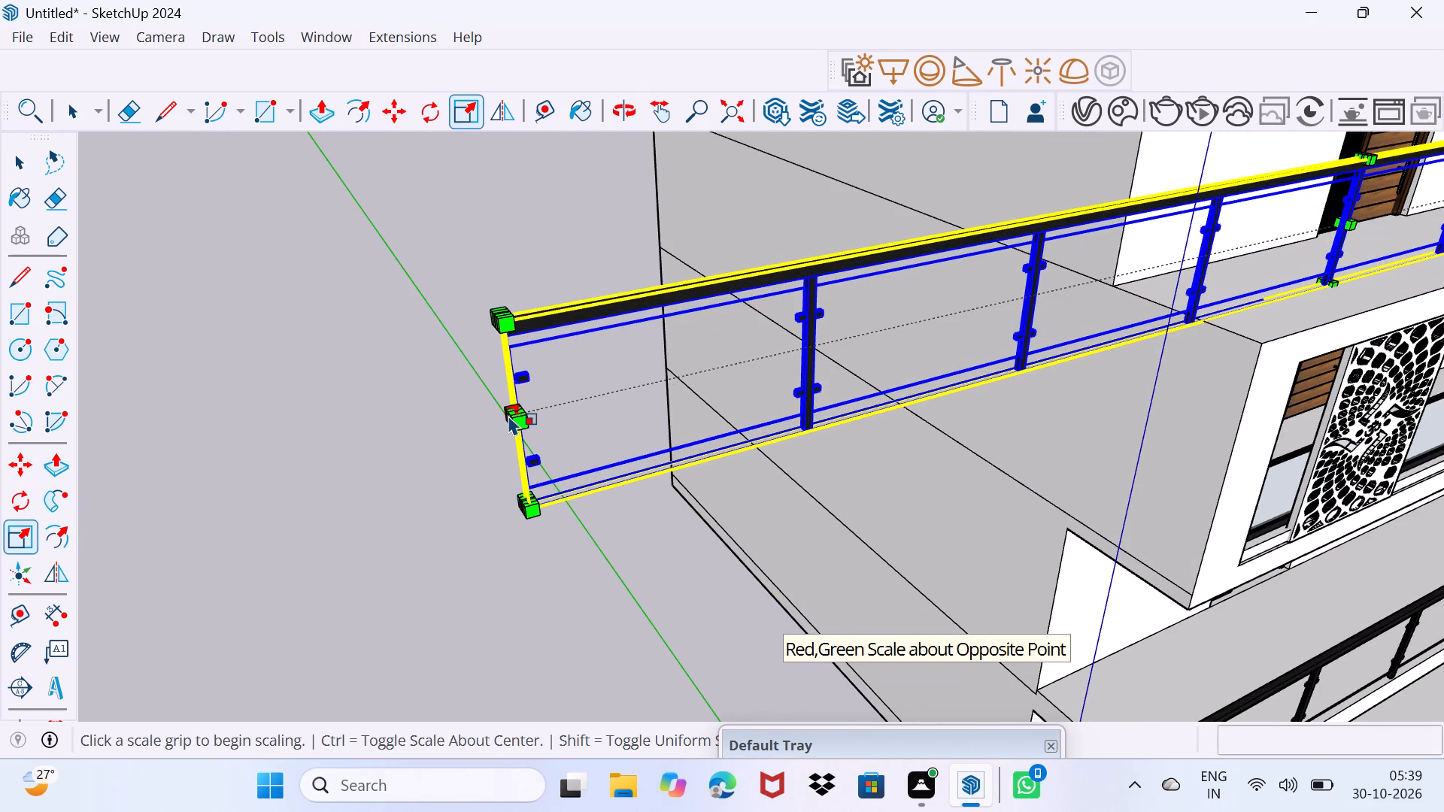
{"action": "scroll", "coordinate": [508, 418], "scroll_direction": "up", "scroll_amount": 8}
{"action": "scroll", "coordinate": [511, 419], "scroll_direction": "down", "scroll_amount": 3}
{"action": "scroll", "coordinate": [593, 453], "scroll_direction": "down", "scroll_amount": 4}
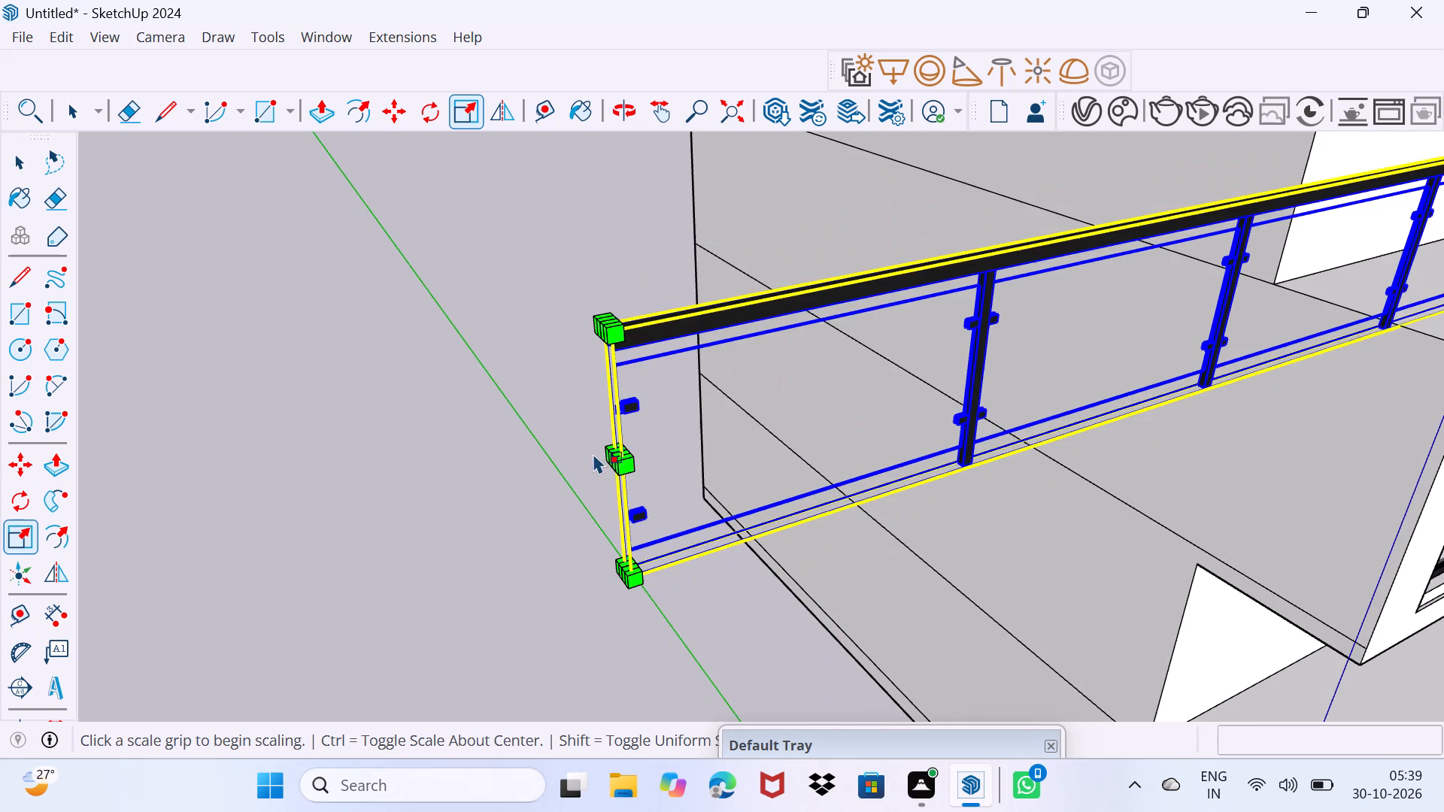
{"action": "left_click", "coordinate": [616, 462]}
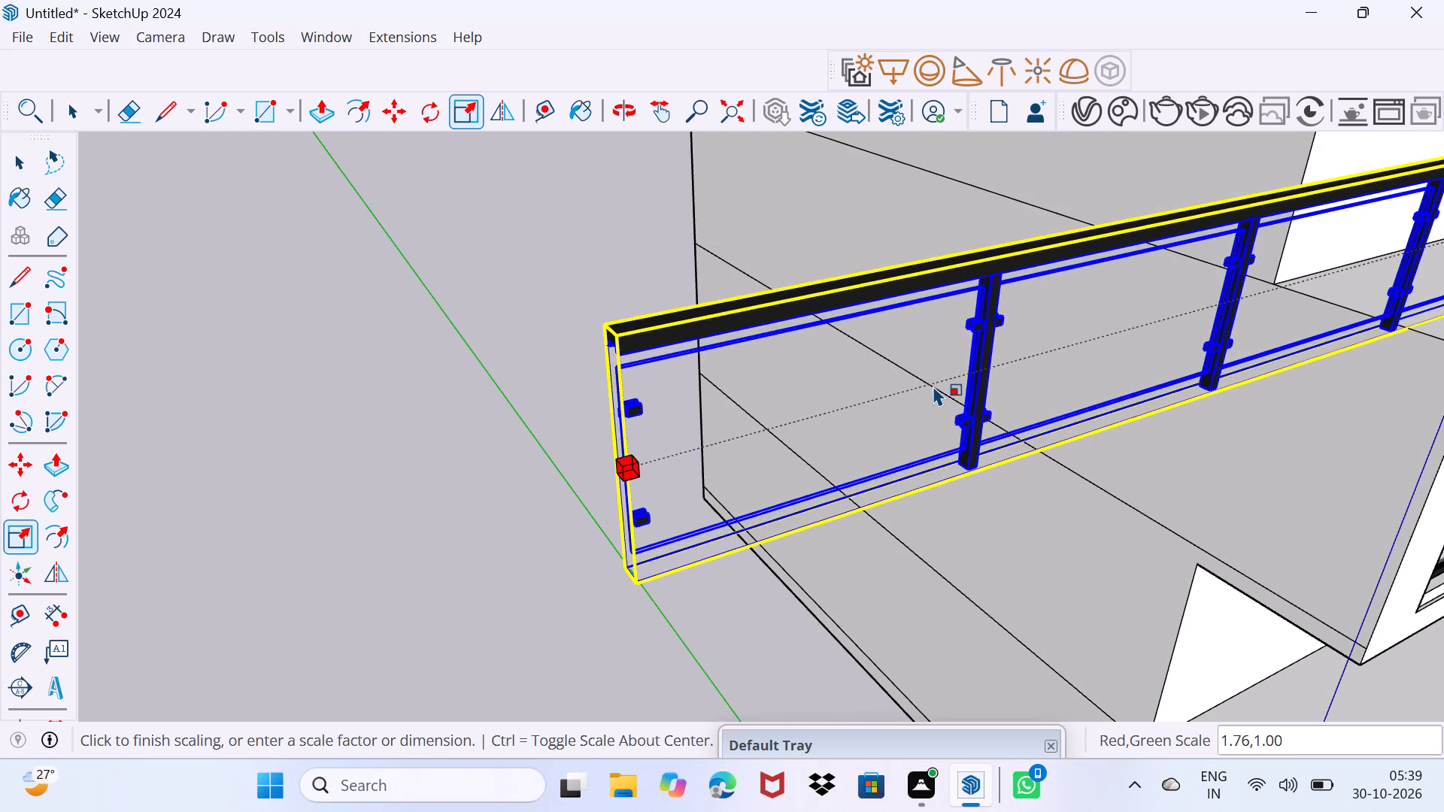
{"action": "key", "text": "Escape"}
{"action": "middle_click_drag", "start_coordinate": [618, 472], "coordinate": [896, 446]}
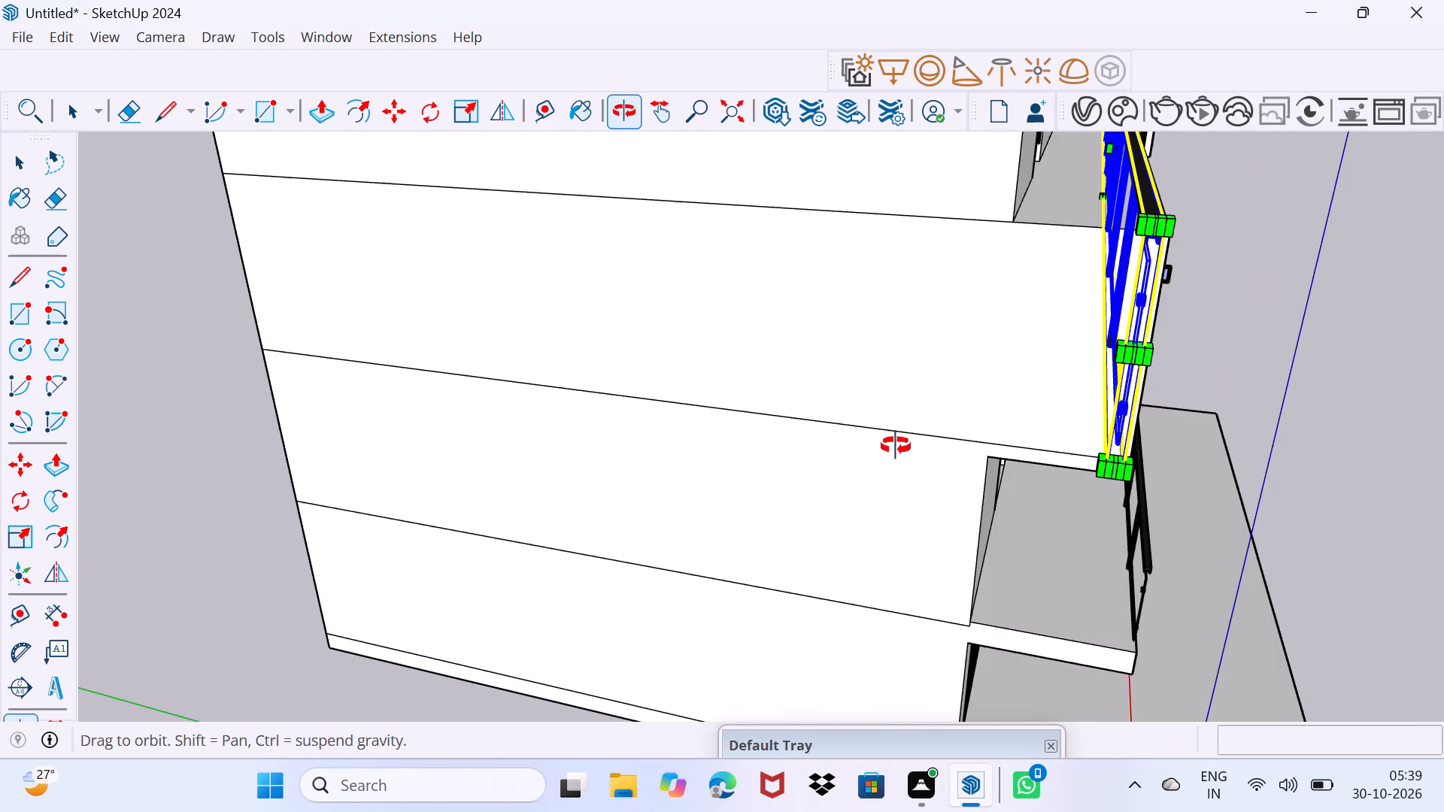
{"action": "middle_click_drag", "start_coordinate": [896, 446], "coordinate": [703, 568]}
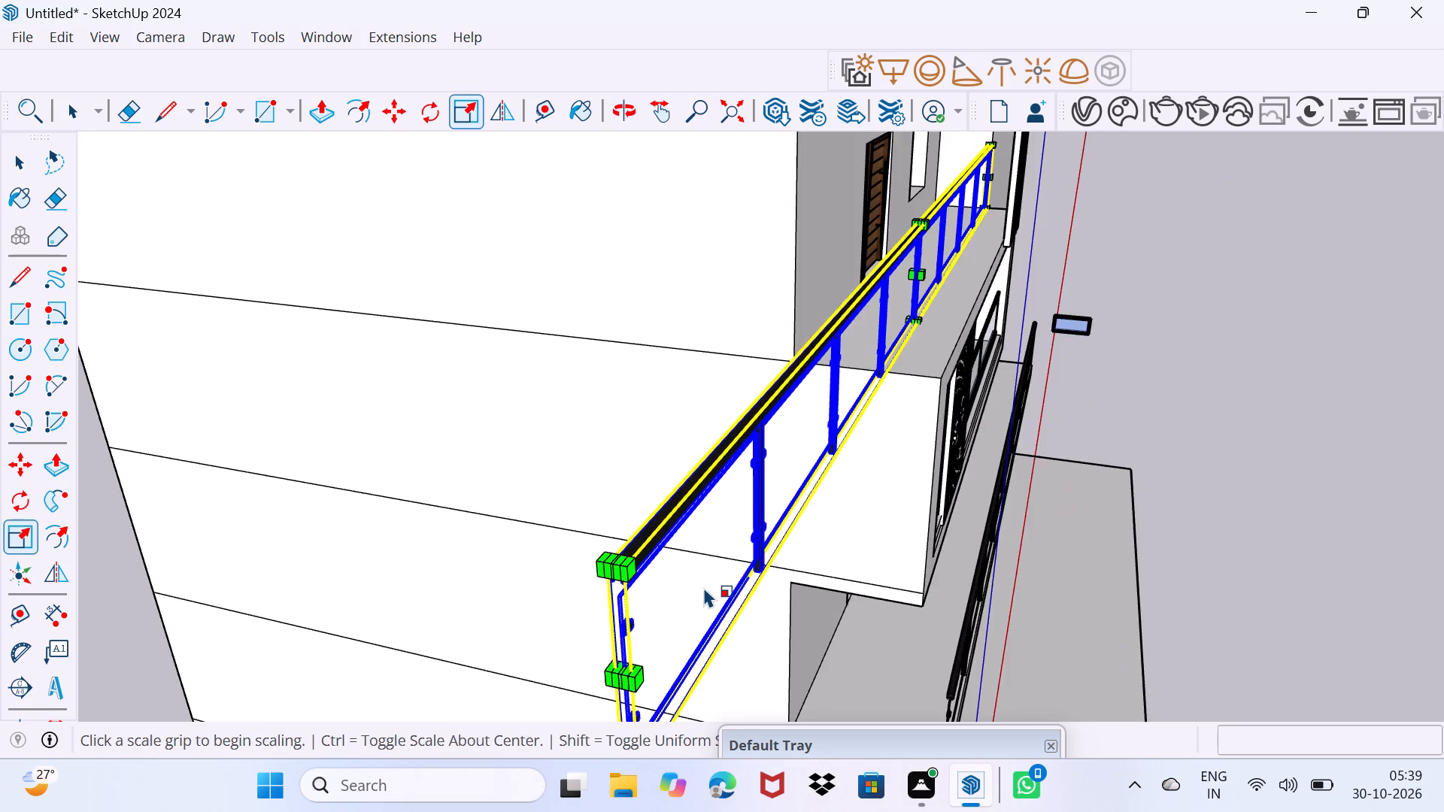
{"action": "scroll", "coordinate": [704, 587], "scroll_direction": "up", "scroll_amount": 2}
{"action": "middle_click_drag", "start_coordinate": [696, 594], "coordinate": [714, 455]}
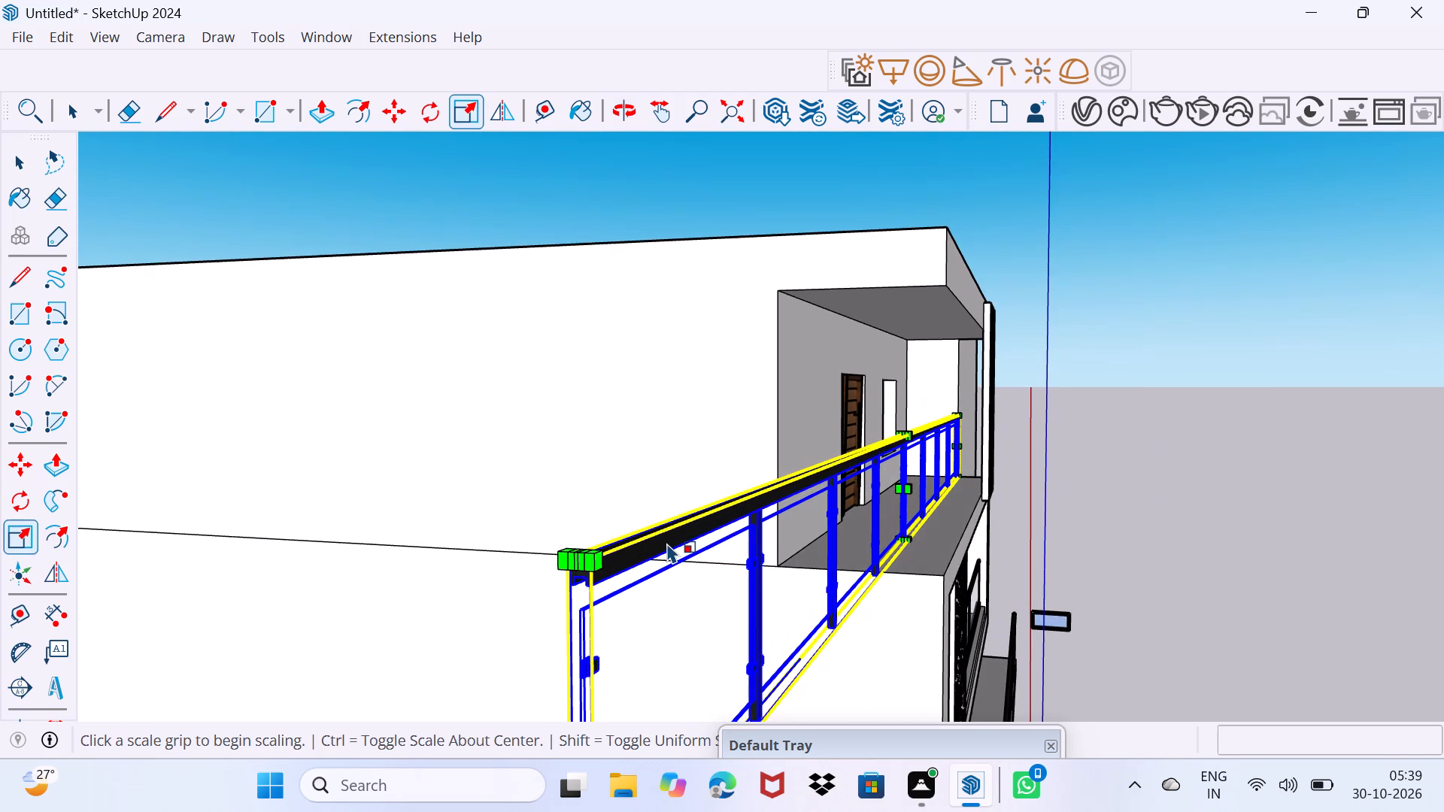
{"action": "middle_click_drag", "start_coordinate": [667, 543], "coordinate": [693, 418], "text": "shift"}
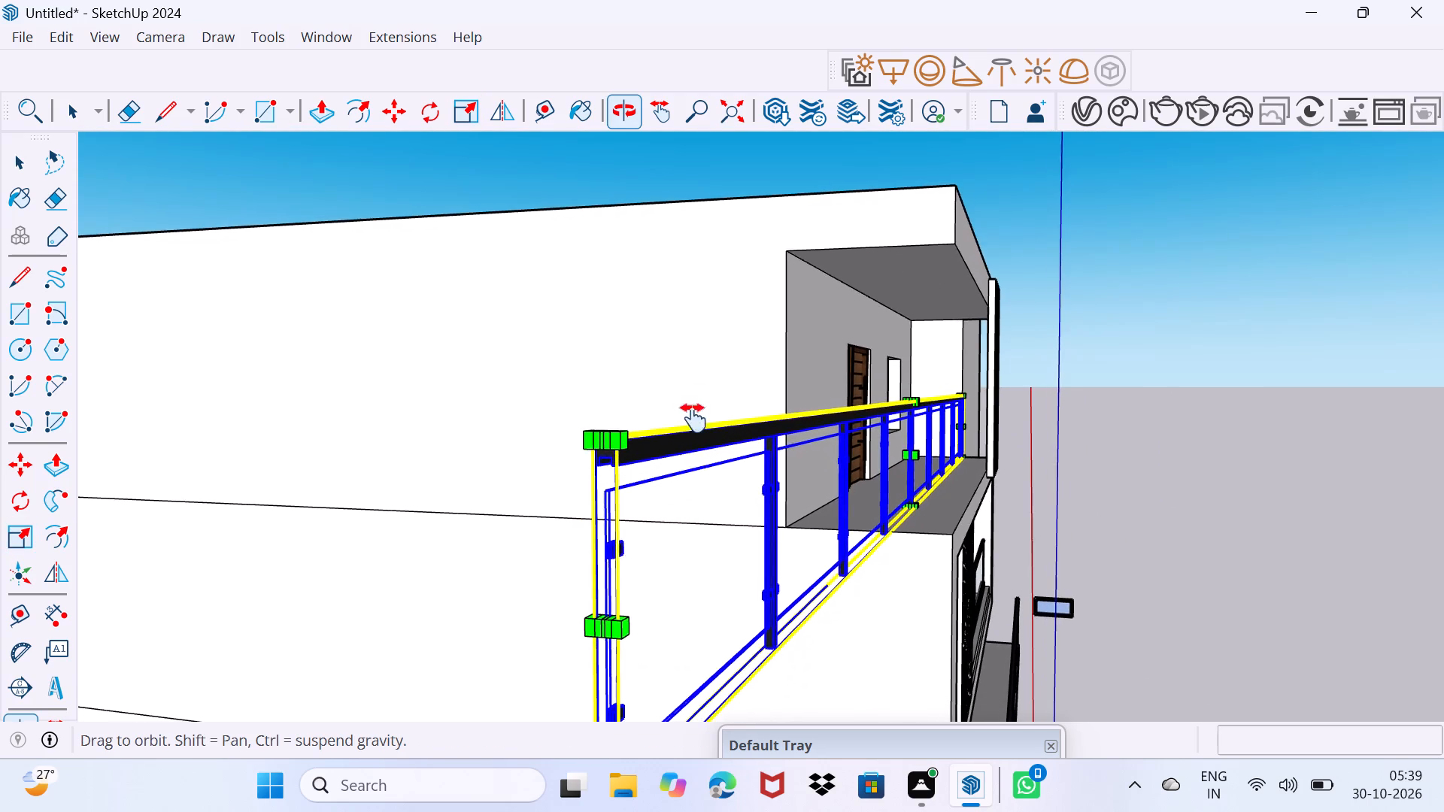
{"action": "middle_click_drag", "start_coordinate": [693, 418], "coordinate": [696, 391], "text": "shift"}
{"action": "scroll", "coordinate": [596, 588], "scroll_direction": "up", "scroll_amount": 3}
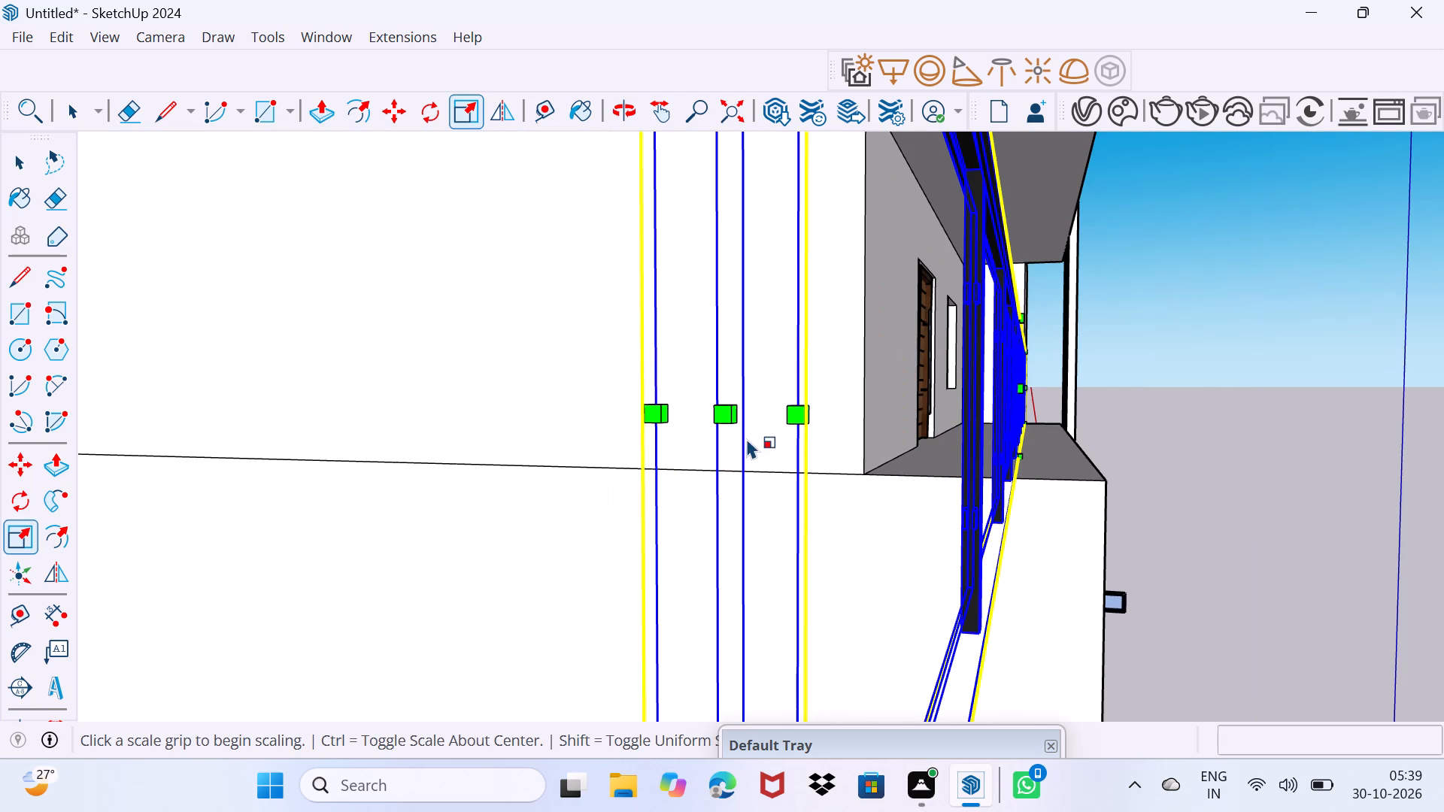
{"action": "left_click_drag", "start_coordinate": [727, 417], "coordinate": [847, 393]}
{"action": "key", "text": "space"}
Move the top-floor railing forward so its end post's foot sits at the slab's front corner beside the fins, and clear the selection.
{"action": "middle_click_drag", "start_coordinate": [993, 474], "coordinate": [789, 486]}
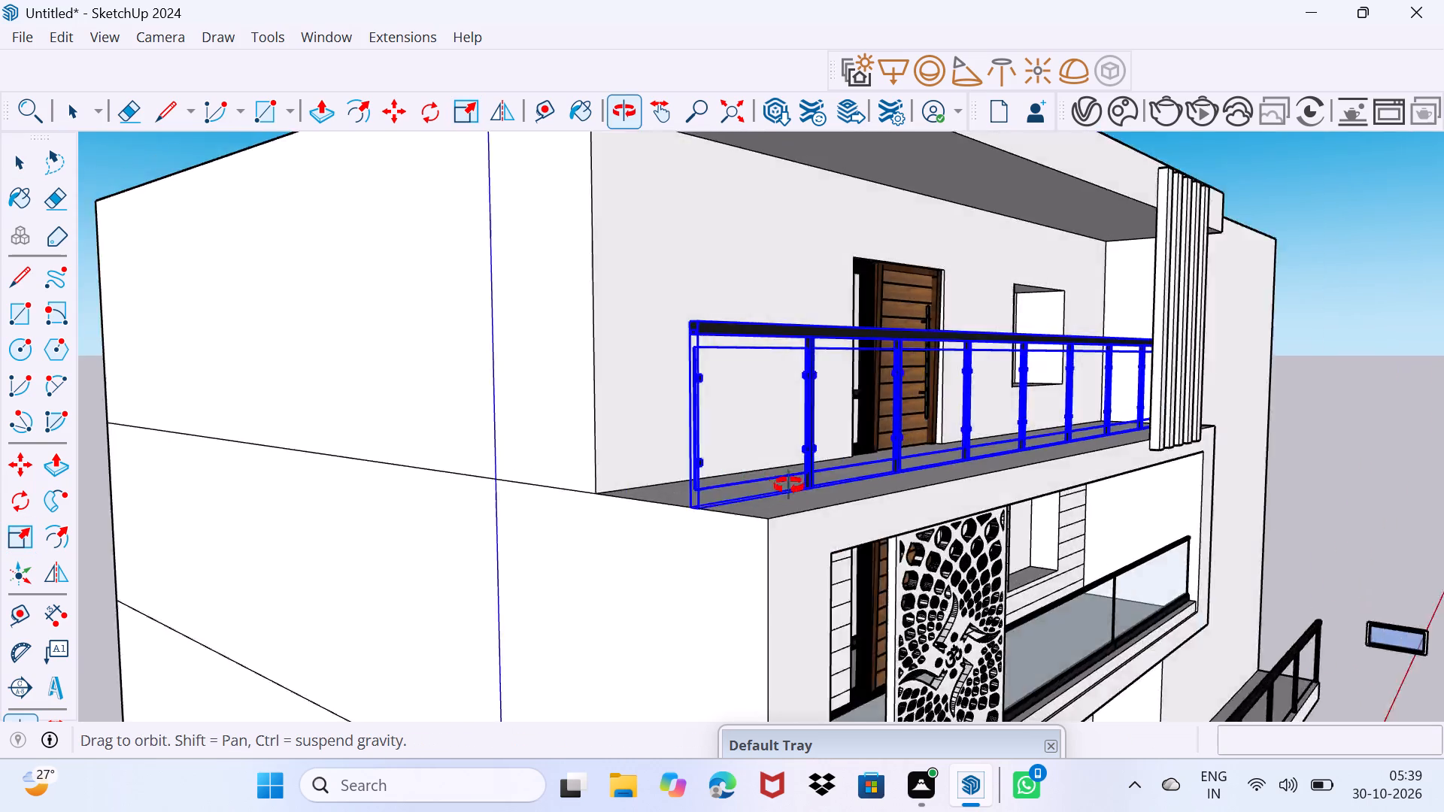
{"action": "middle_click_drag", "start_coordinate": [789, 486], "coordinate": [639, 516]}
{"action": "scroll", "coordinate": [1294, 453], "scroll_direction": "down", "scroll_amount": 2}
{"action": "middle_click_drag", "start_coordinate": [1367, 468], "coordinate": [1280, 490]}
{"action": "middle_click_drag", "start_coordinate": [1394, 462], "coordinate": [944, 493], "text": "shift"}
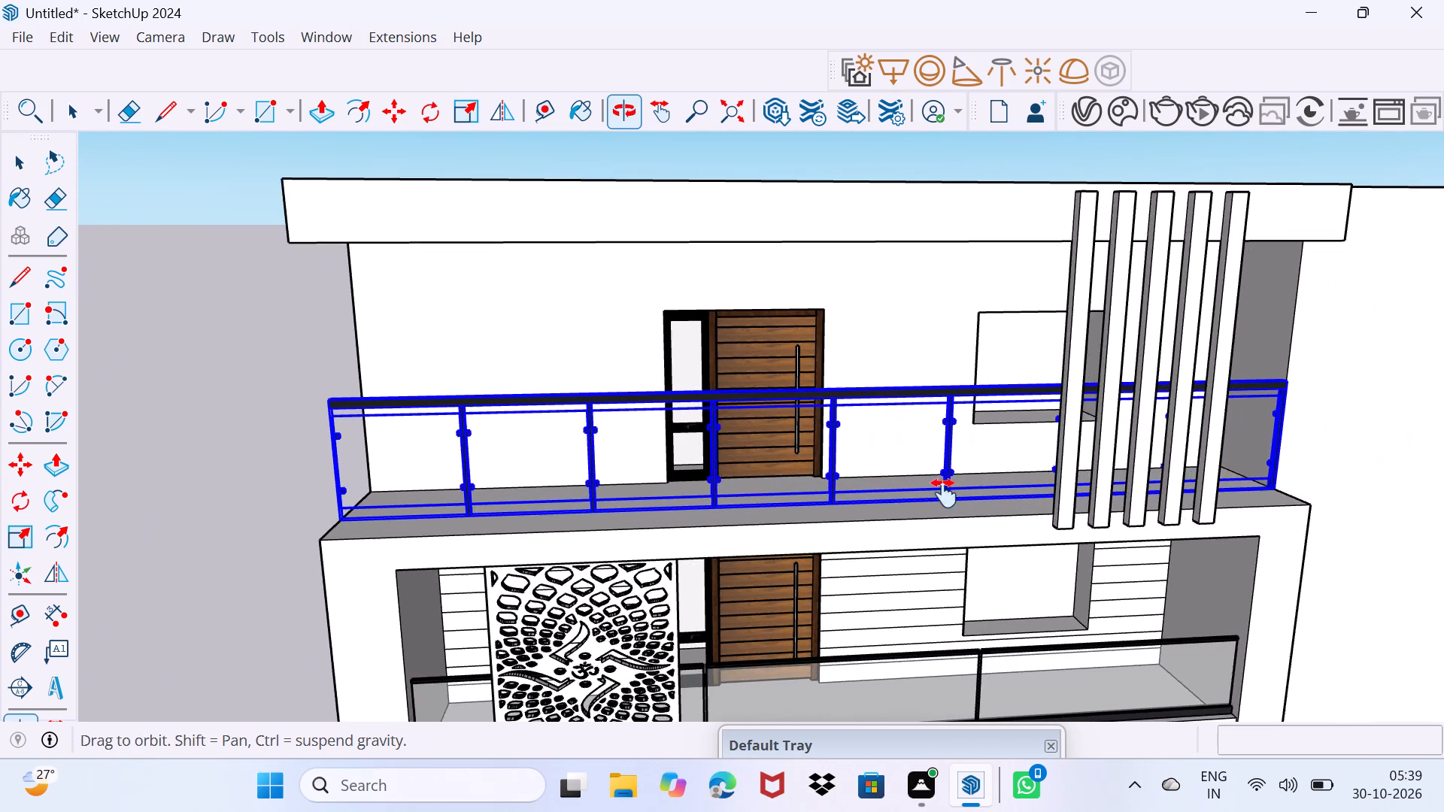
{"action": "middle_click_drag", "start_coordinate": [944, 493], "coordinate": [793, 538], "text": "shift"}
{"action": "scroll", "coordinate": [802, 572], "scroll_direction": "up", "scroll_amount": 3}
{"action": "key", "text": "m"}
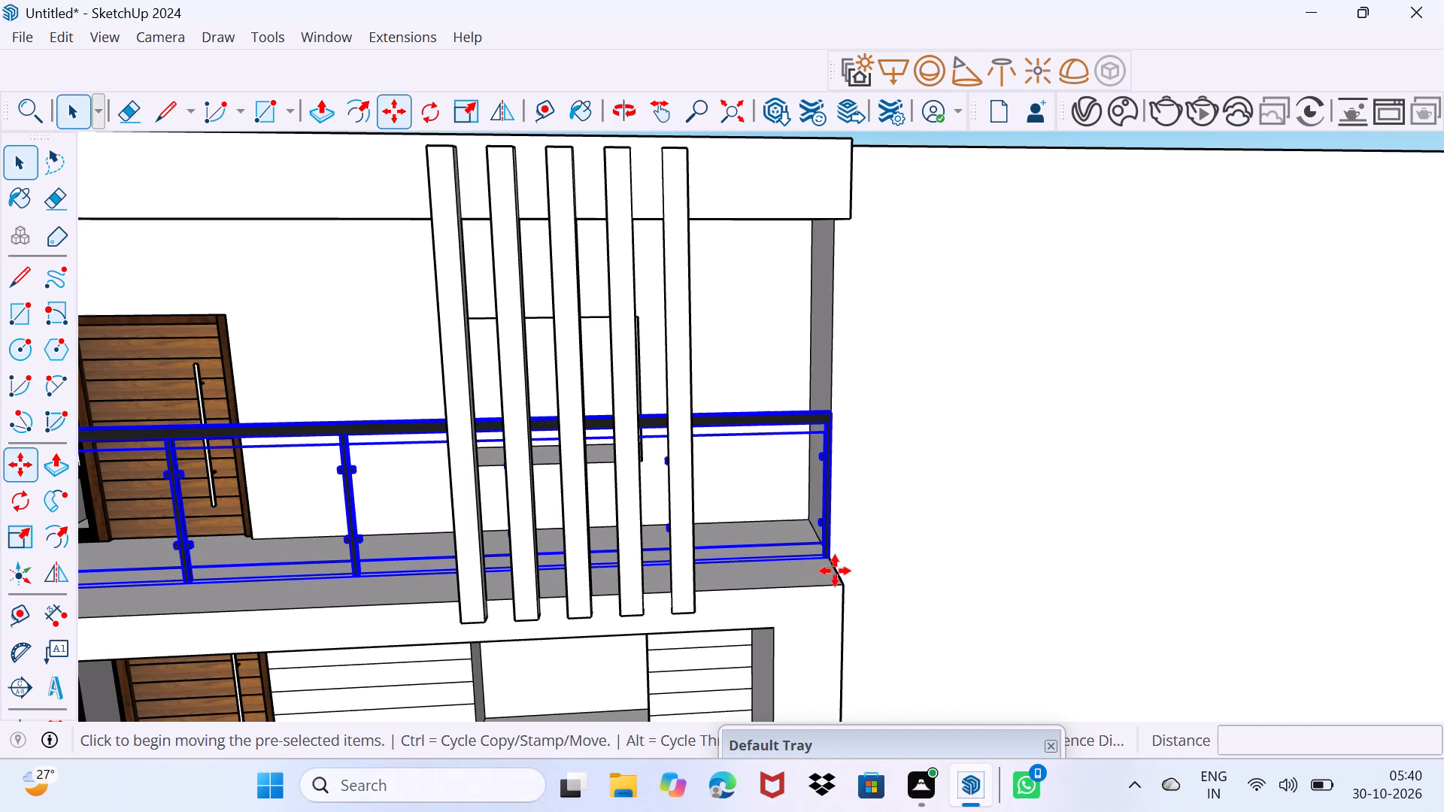
{"action": "left_click", "coordinate": [836, 562]}
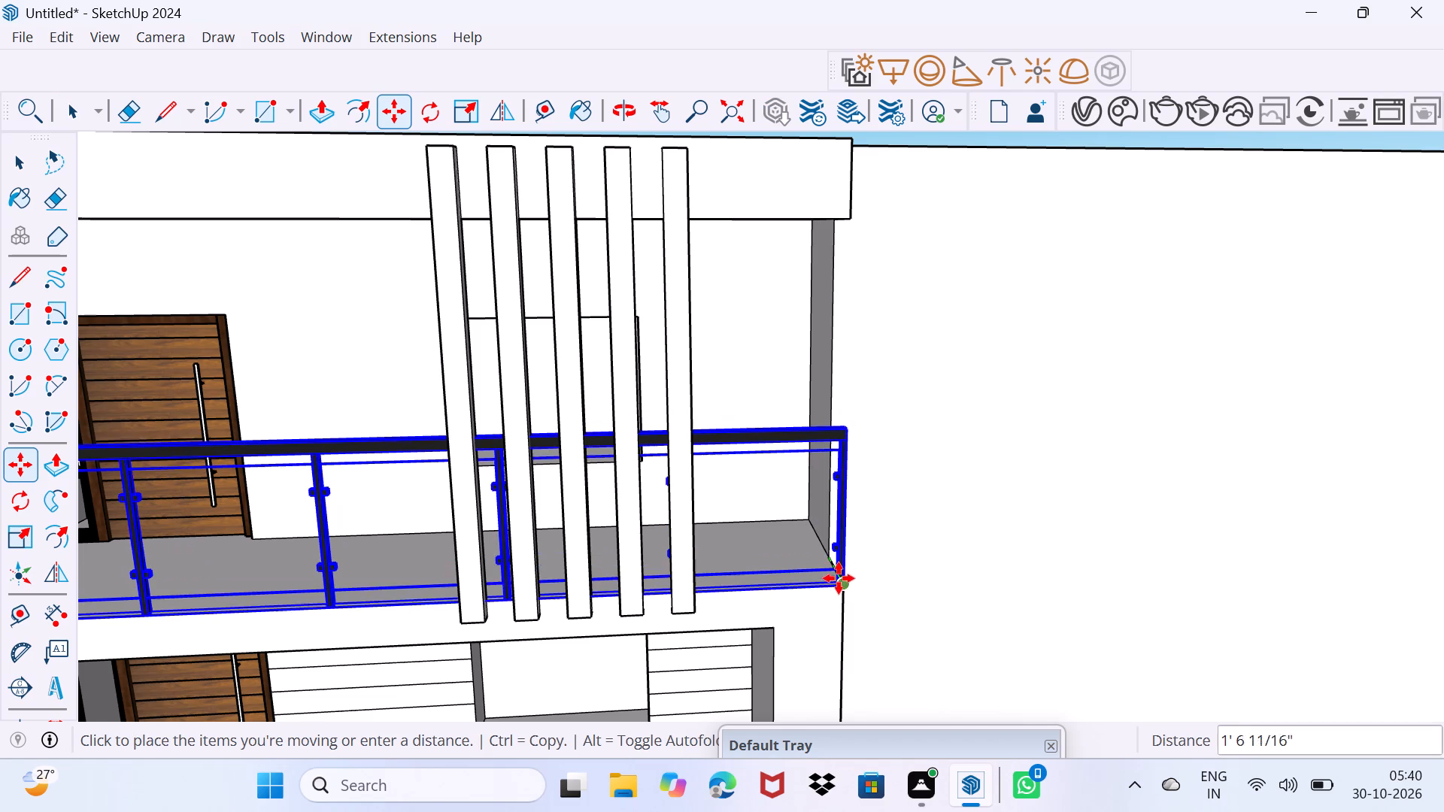
{"action": "scroll", "coordinate": [839, 578], "scroll_direction": "up", "scroll_amount": 4}
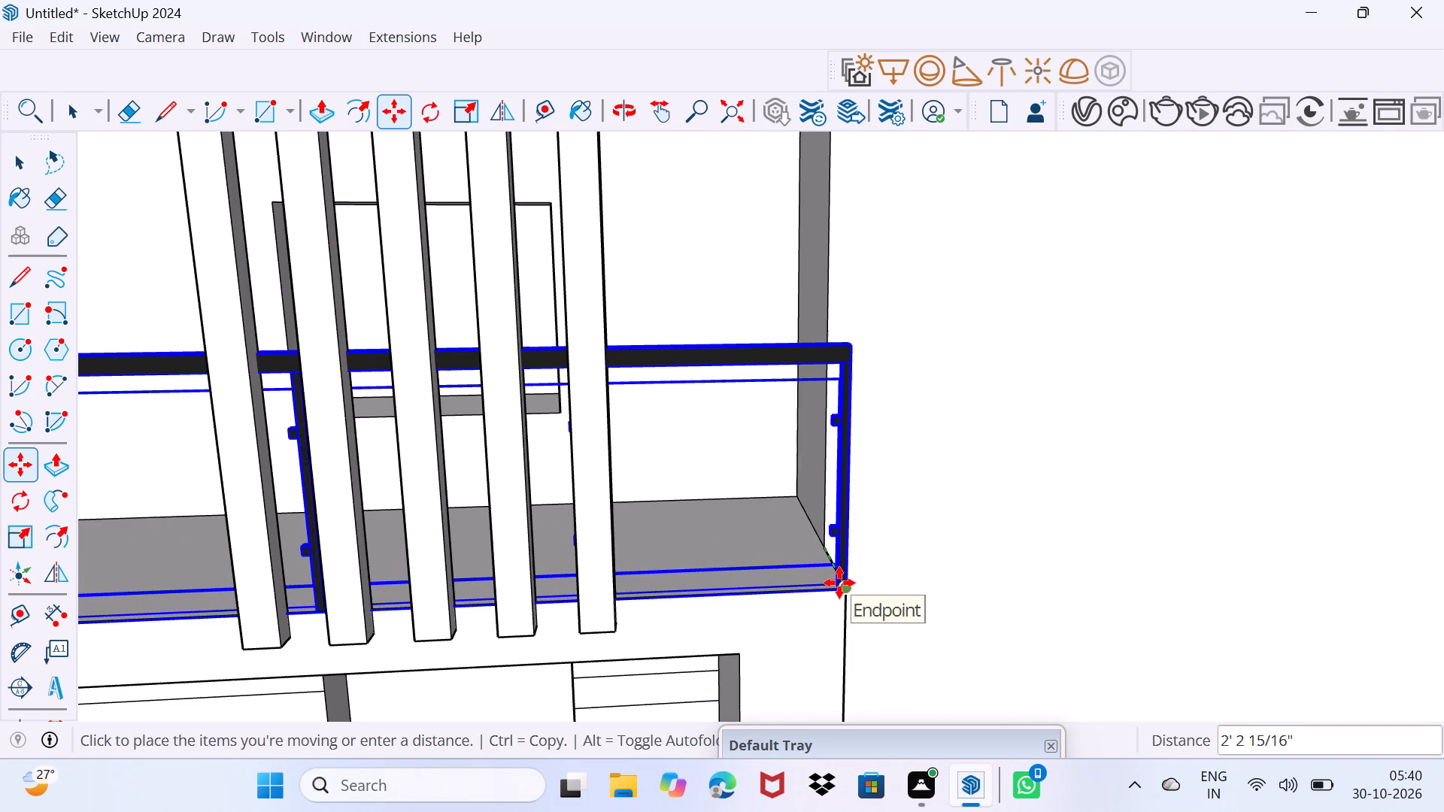
{"action": "middle_click_drag", "start_coordinate": [839, 583], "coordinate": [800, 596]}
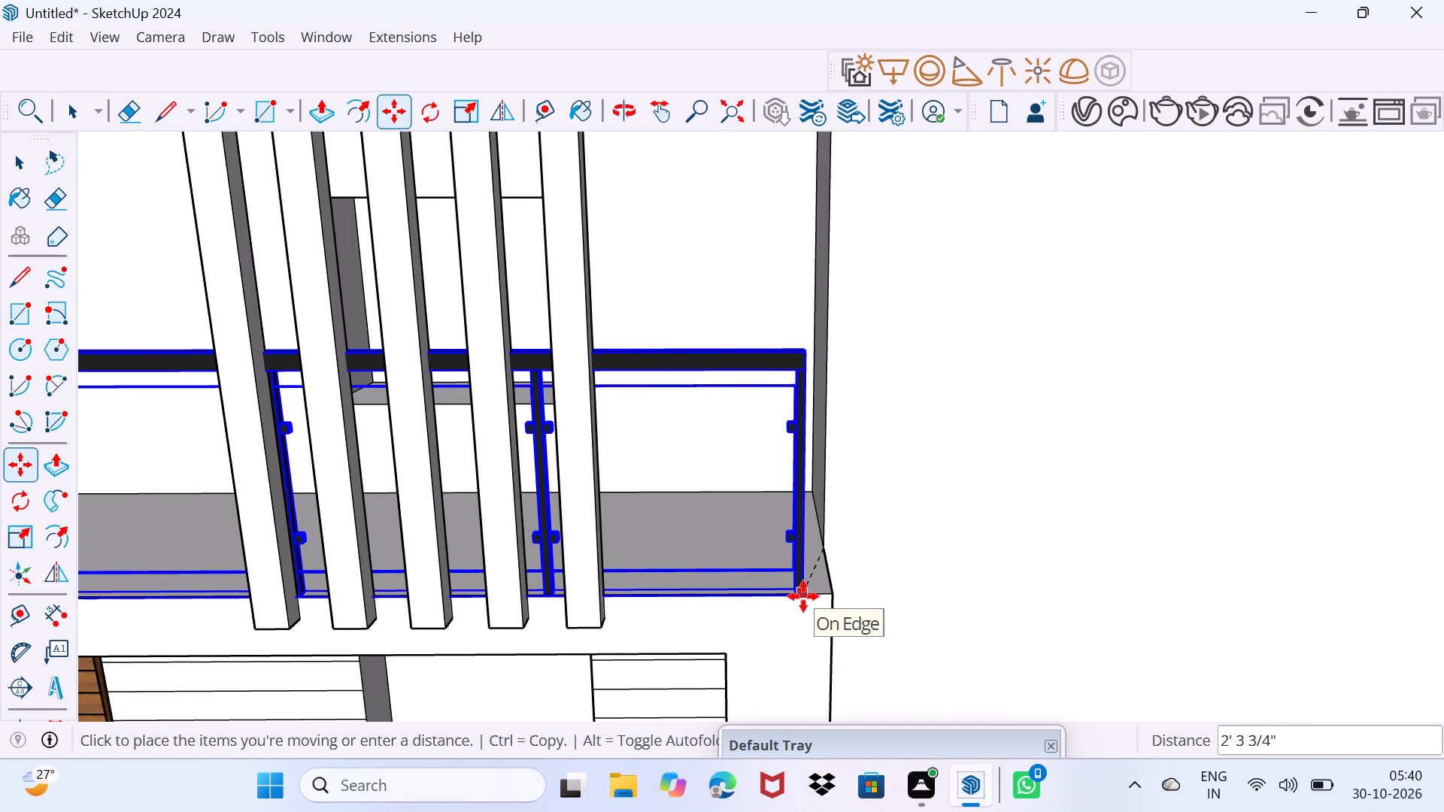
{"action": "left_click", "coordinate": [827, 596]}
{"action": "middle_click_drag", "start_coordinate": [934, 551], "coordinate": [838, 555]}
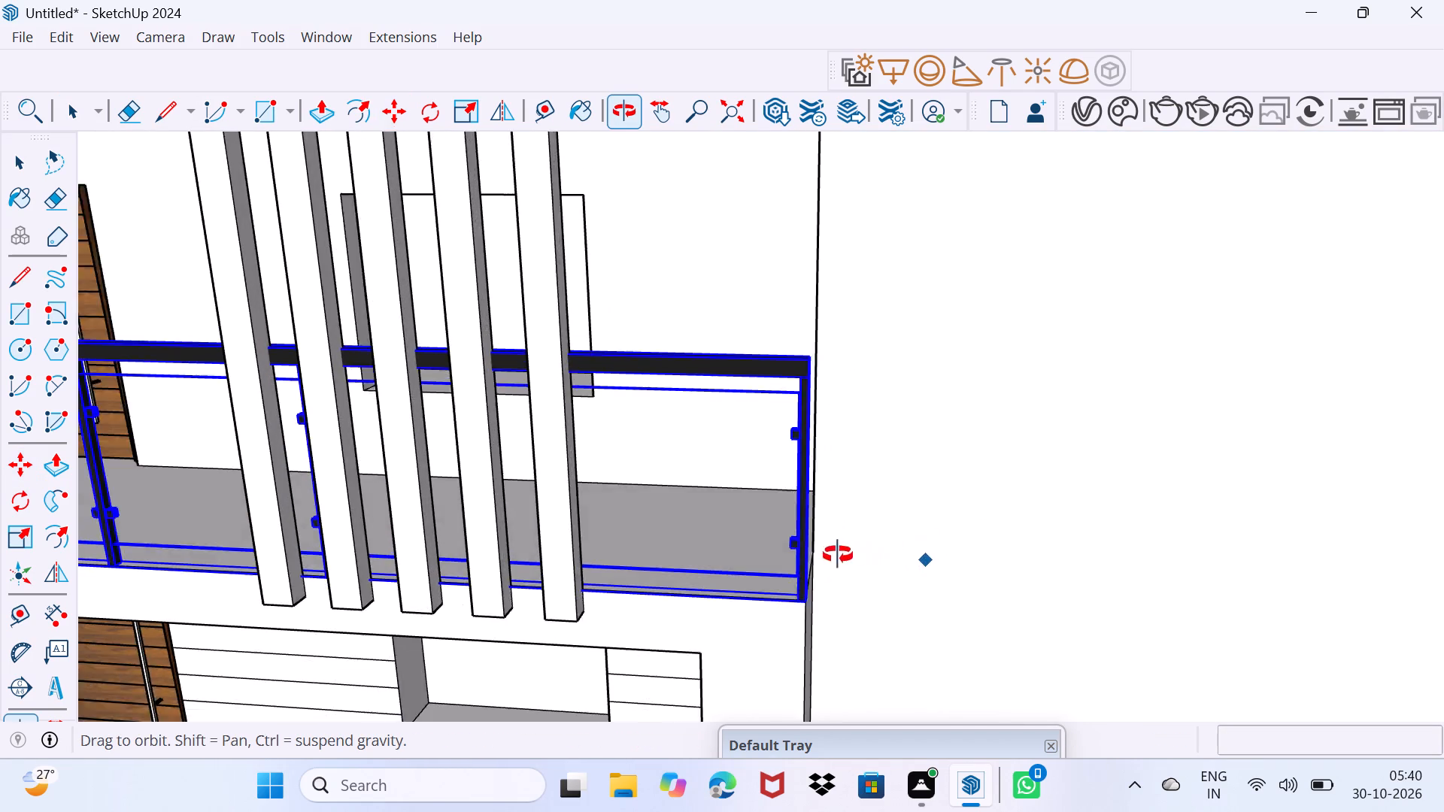
{"action": "middle_click_drag", "start_coordinate": [838, 555], "coordinate": [605, 526]}
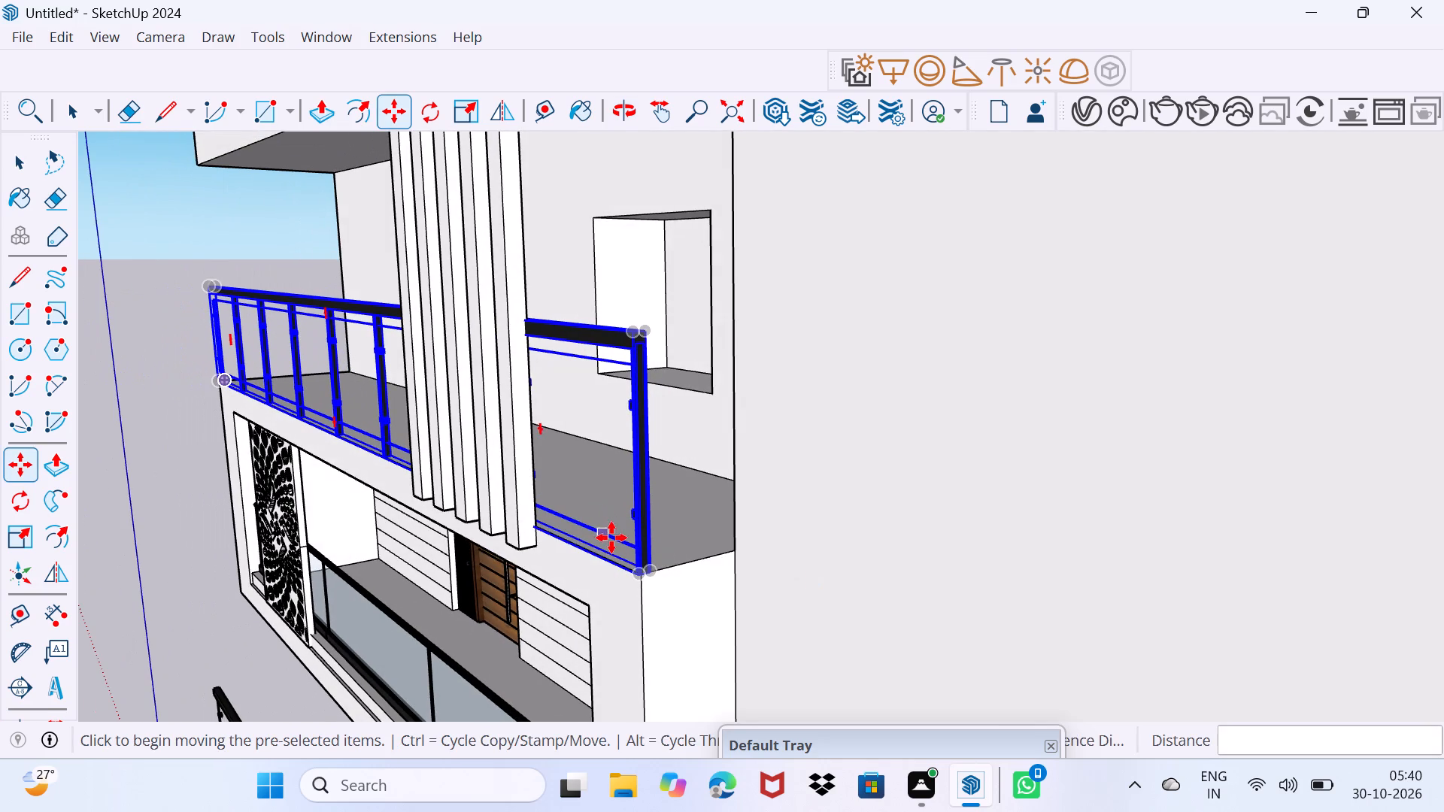
{"action": "key", "text": "space"}
{"action": "left_click_drag", "start_coordinate": [669, 594], "coordinate": [674, 575]}
Copy the top-floor slab's short side edge 8" along the slab's front edge, inward from the railing's end post.
{"action": "scroll", "coordinate": [669, 544], "scroll_direction": "up", "scroll_amount": 4}
{"action": "middle_click_drag", "start_coordinate": [672, 557], "coordinate": [675, 580]}
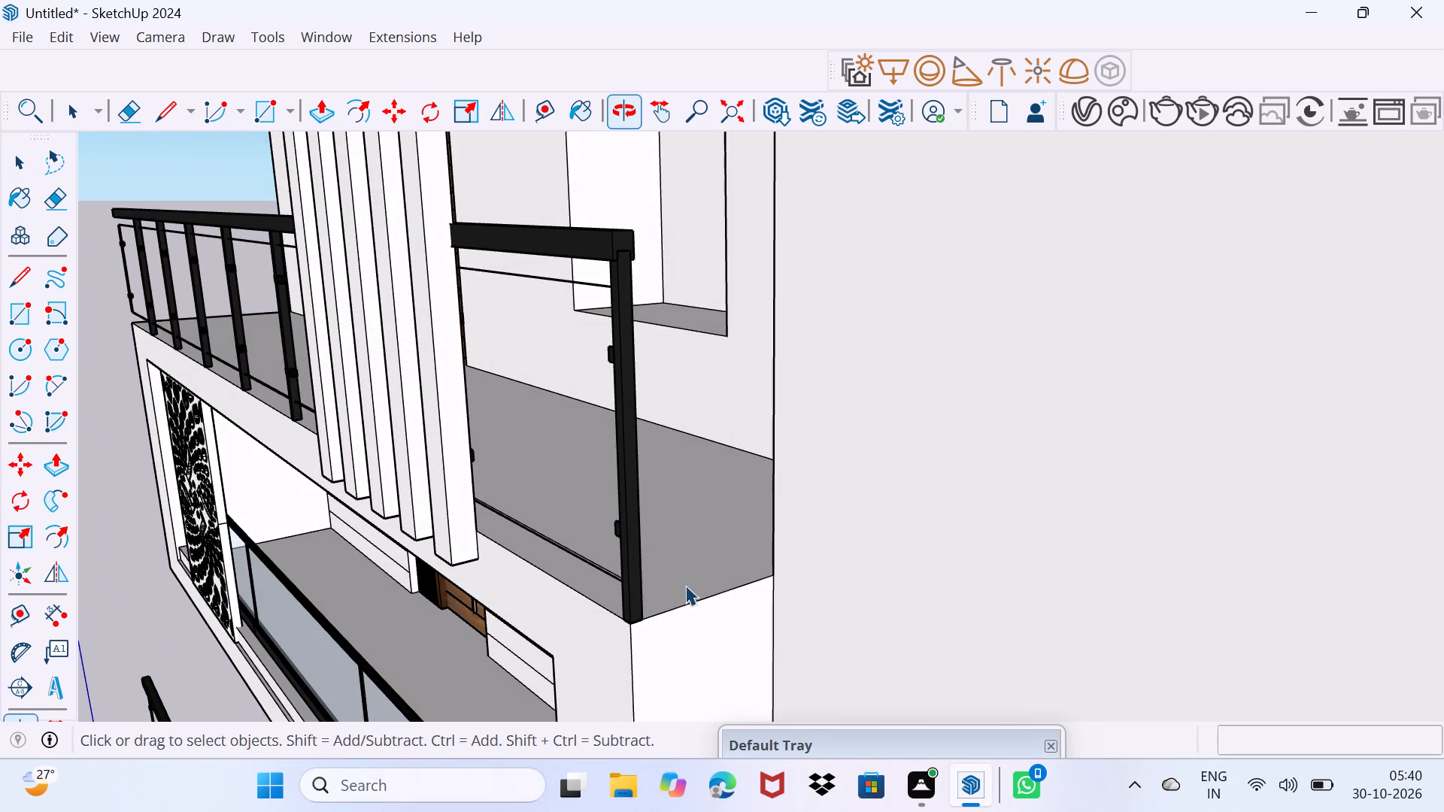
{"action": "left_click", "coordinate": [694, 604]}
{"action": "key", "text": "m"}
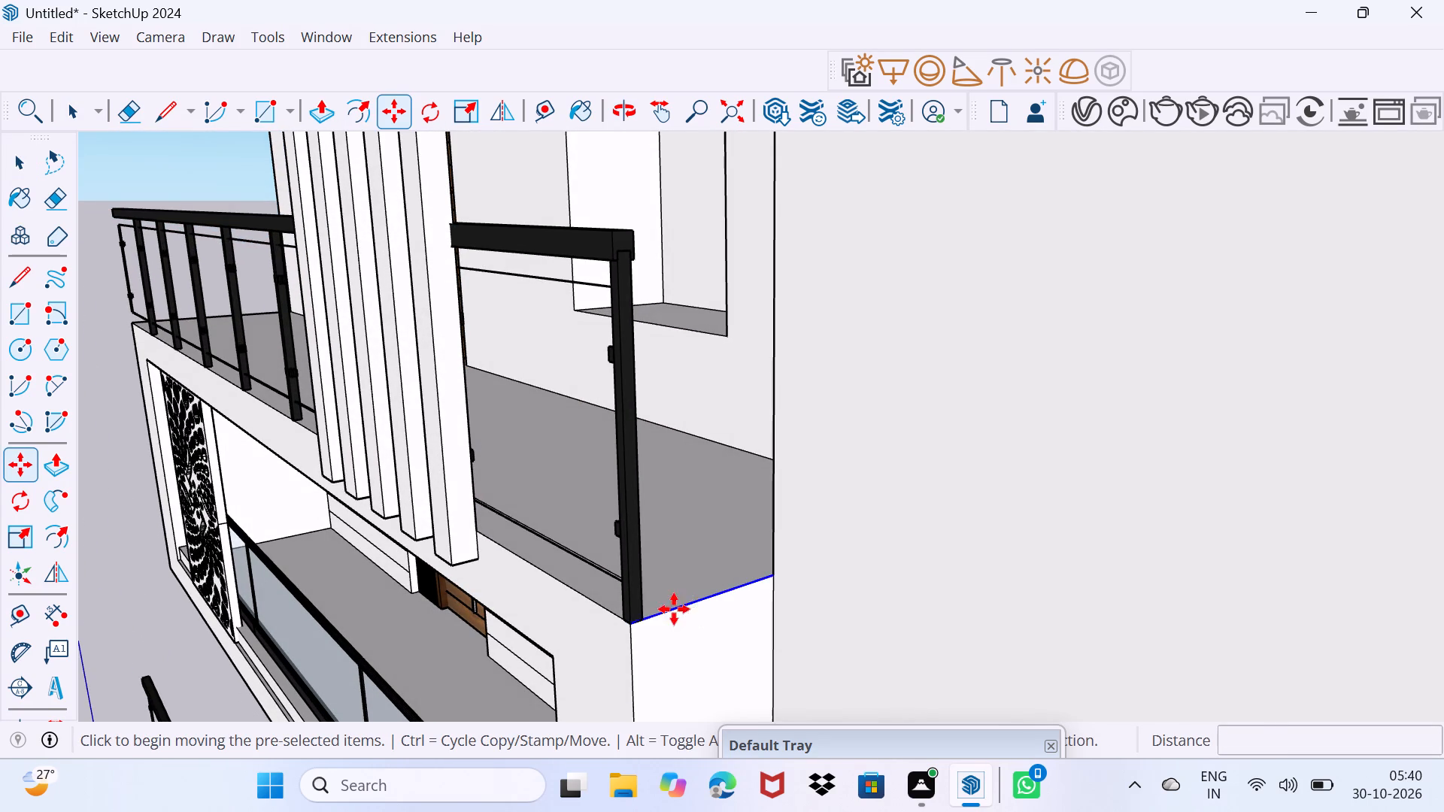
{"action": "left_click", "coordinate": [633, 624]}
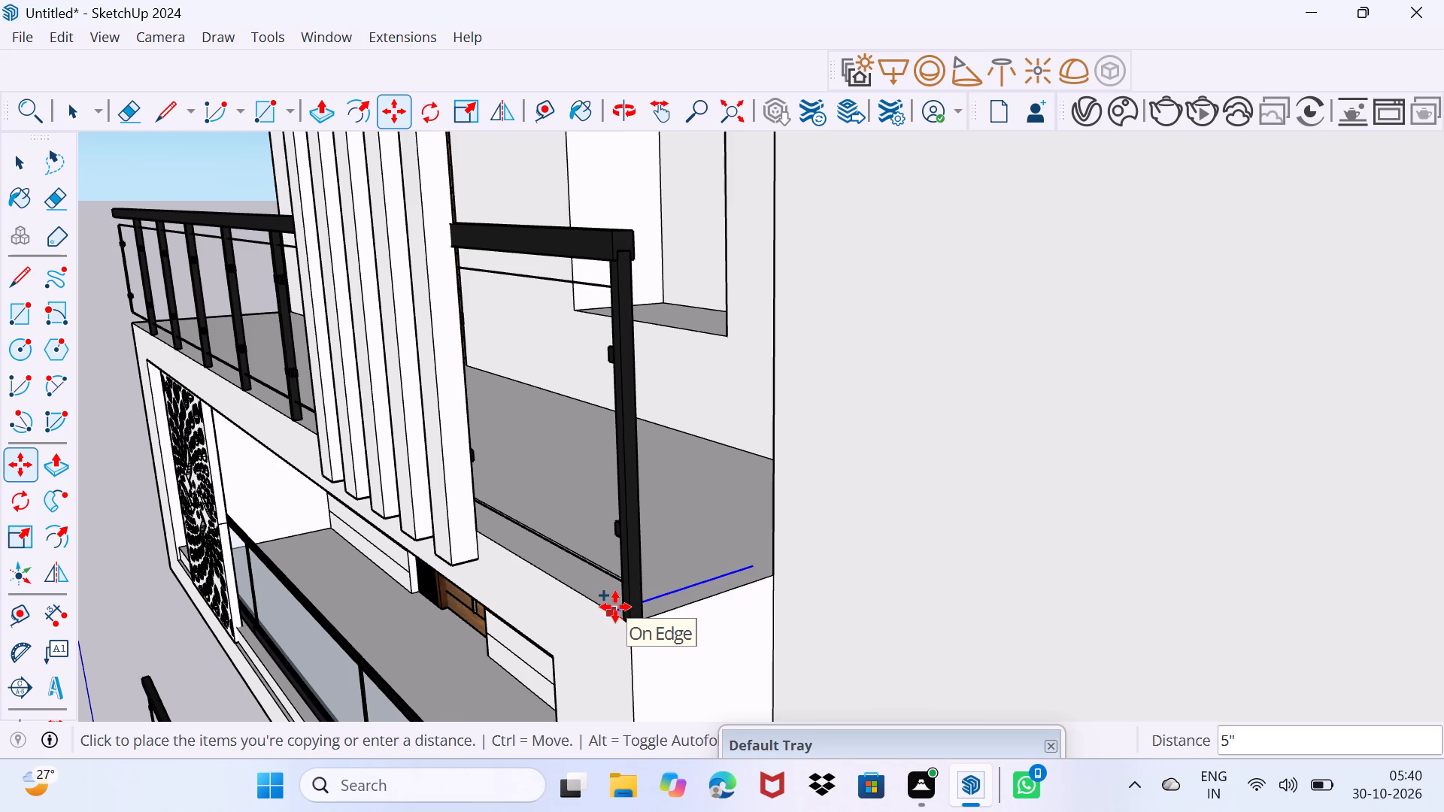
{"action": "type", "text": "8\""}
{"action": "key", "text": "Return"}
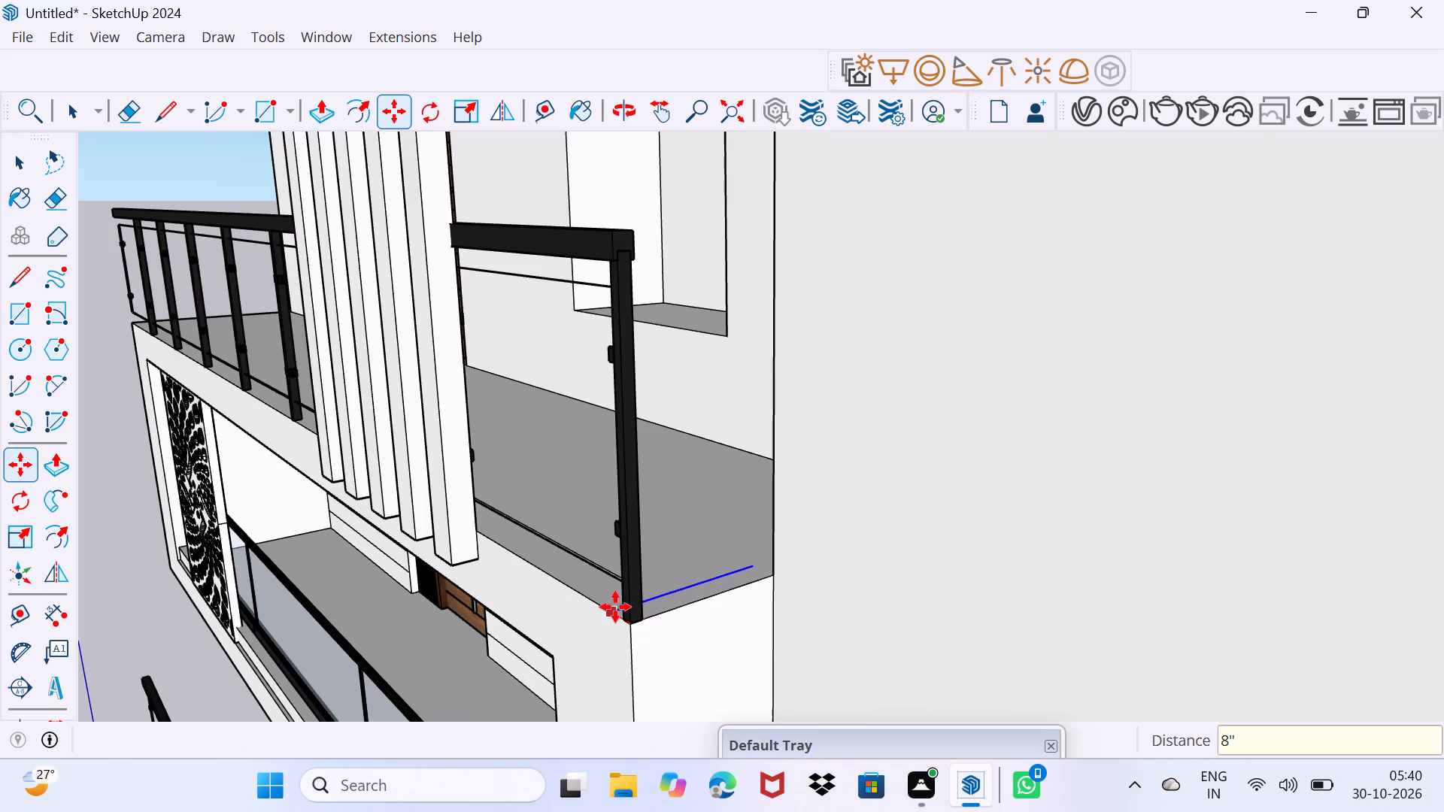
{"action": "key", "text": "space"}
{"action": "scroll", "coordinate": [717, 637], "scroll_direction": "up", "scroll_amount": 4}
{"action": "left_click_drag", "start_coordinate": [699, 631], "coordinate": [724, 503]}
Draw two 8" lines joining the copied edge to the slab's side edge, at the rear corner and beside the railing post.
{"action": "scroll", "coordinate": [724, 544], "scroll_direction": "up", "scroll_amount": 6}
{"action": "middle_click_drag", "start_coordinate": [771, 538], "coordinate": [785, 558]}
{"action": "key", "text": "l"}
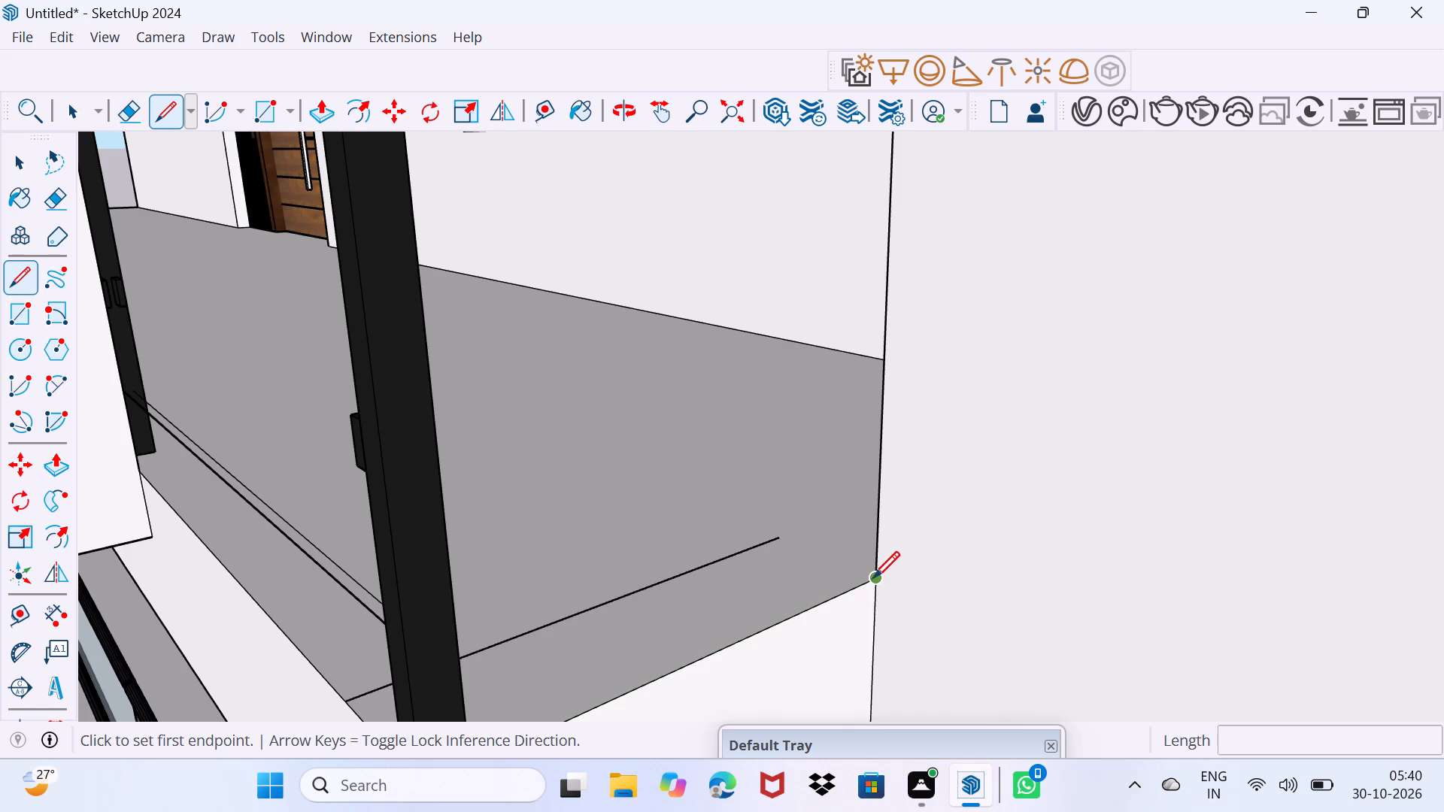
{"action": "left_click", "coordinate": [876, 577]}
{"action": "left_click", "coordinate": [792, 529]}
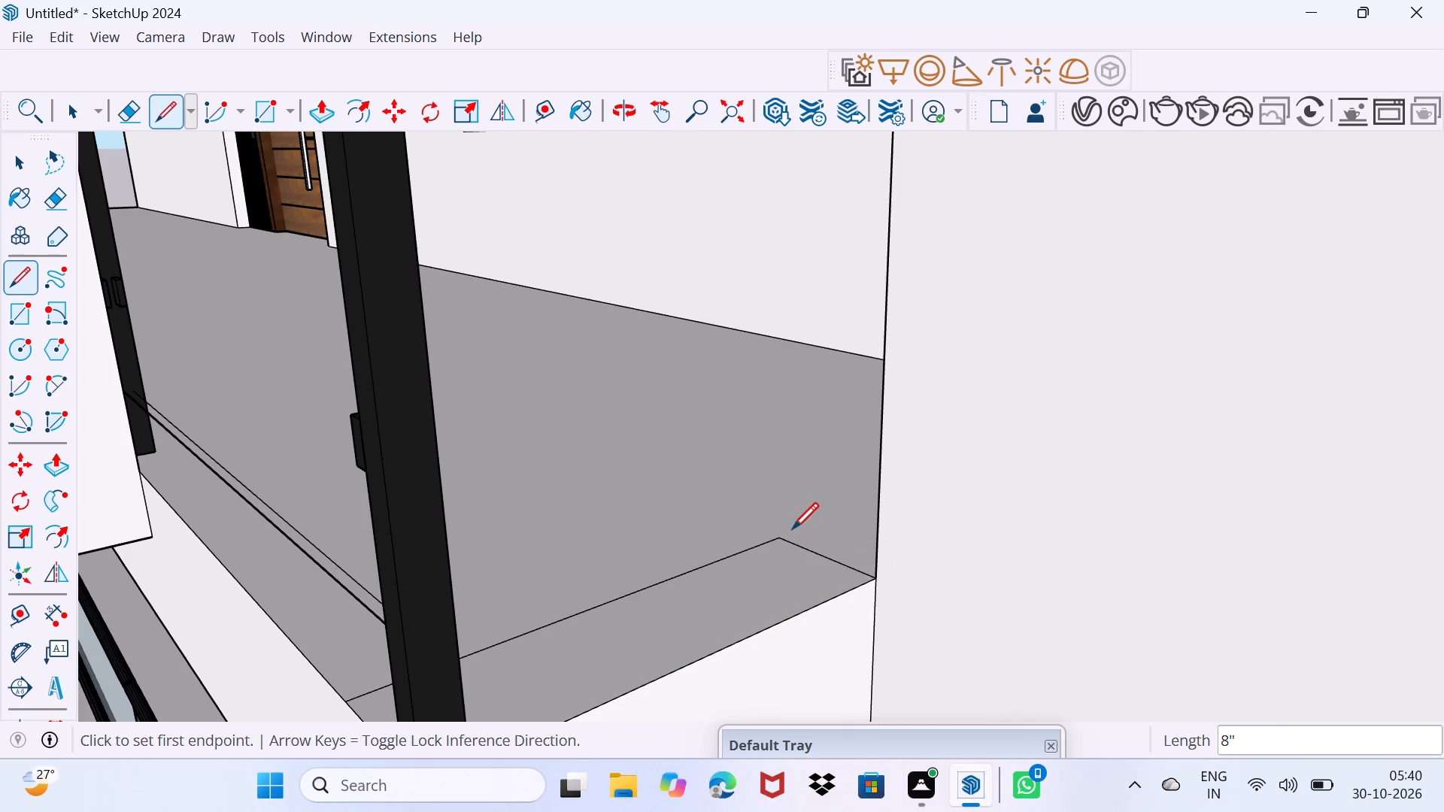
{"action": "key", "text": "space"}
{"action": "middle_click_drag", "start_coordinate": [575, 653], "coordinate": [481, 614]}
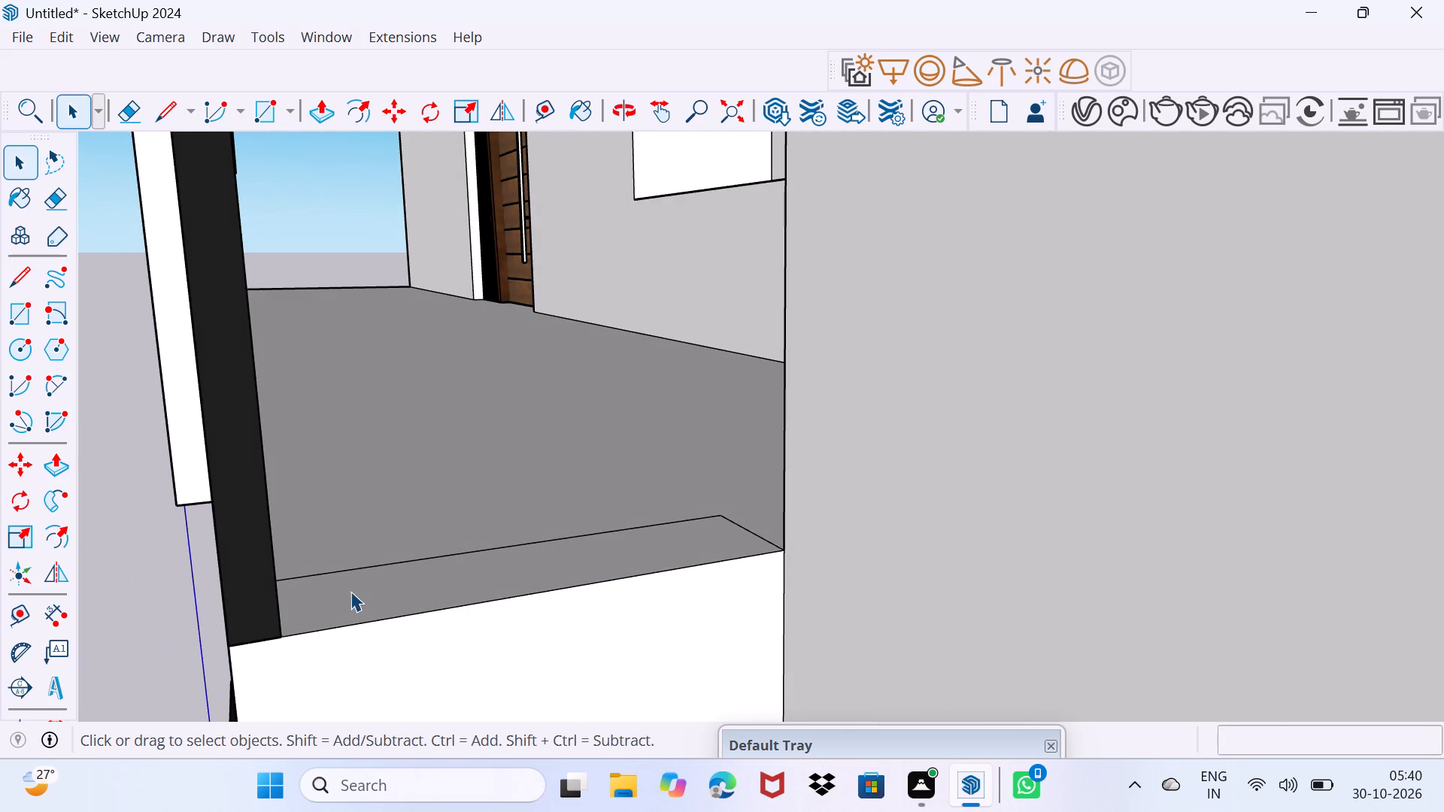
{"action": "key", "text": "l"}
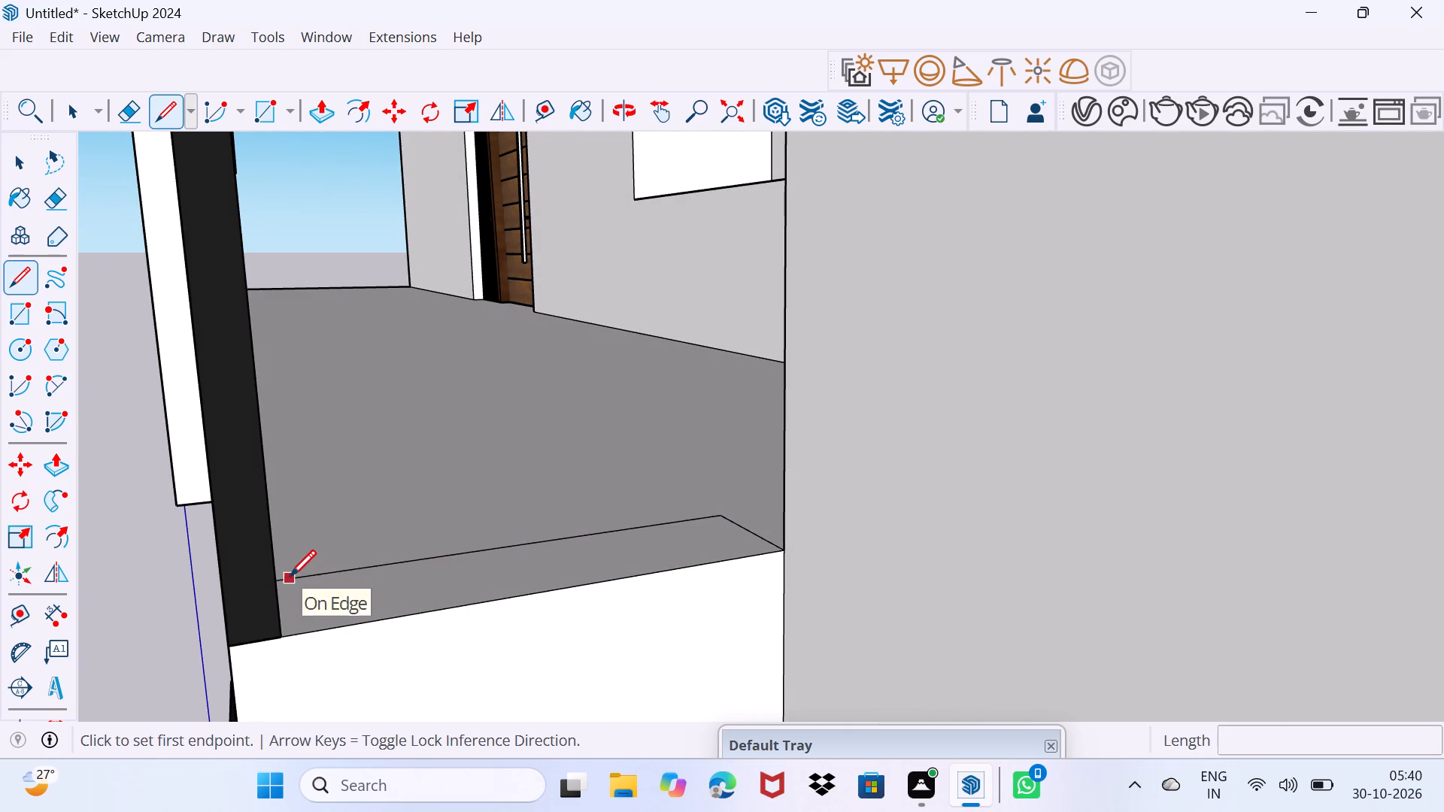
{"action": "left_click", "coordinate": [290, 576]}
{"action": "left_click", "coordinate": [293, 636]}
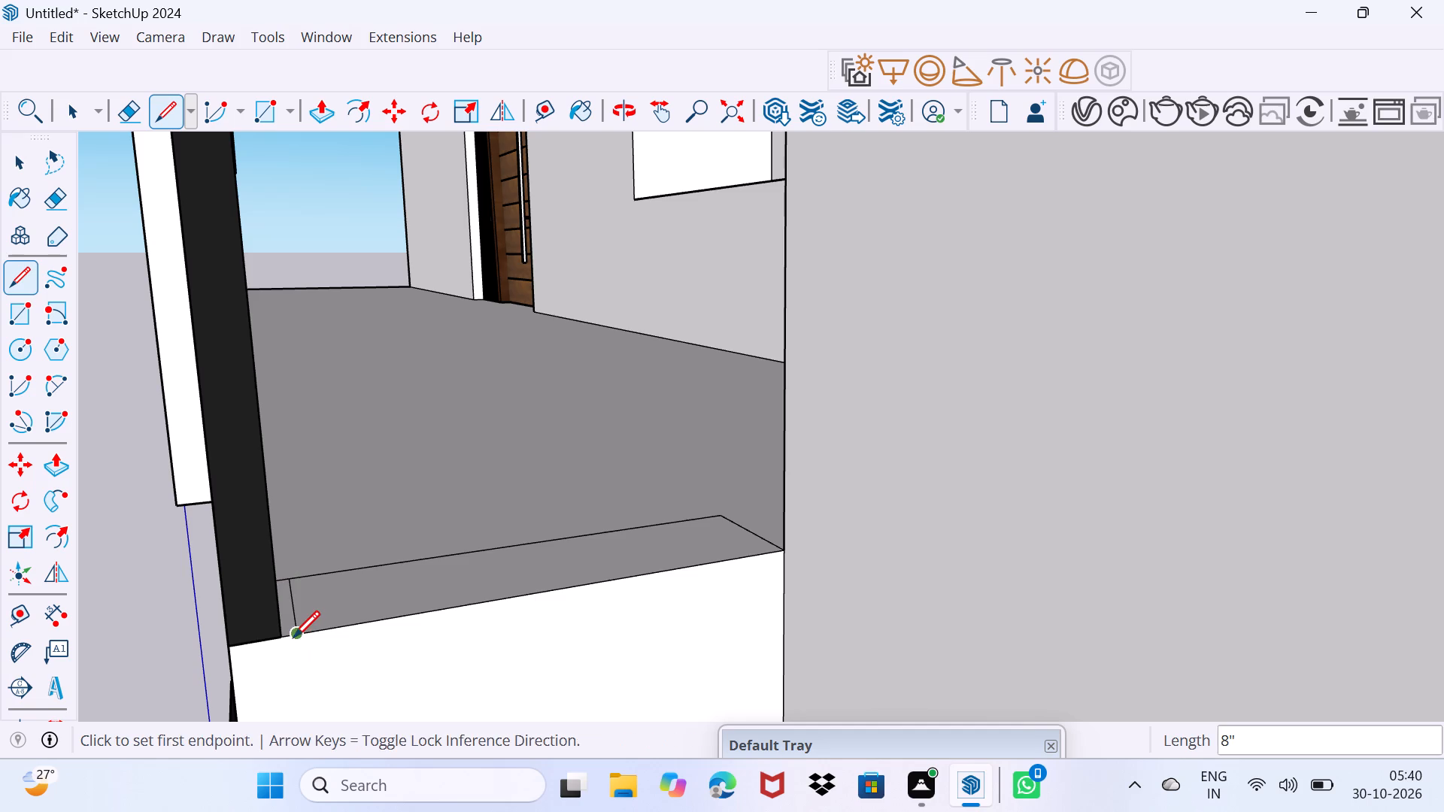
{"action": "key", "text": "space"}
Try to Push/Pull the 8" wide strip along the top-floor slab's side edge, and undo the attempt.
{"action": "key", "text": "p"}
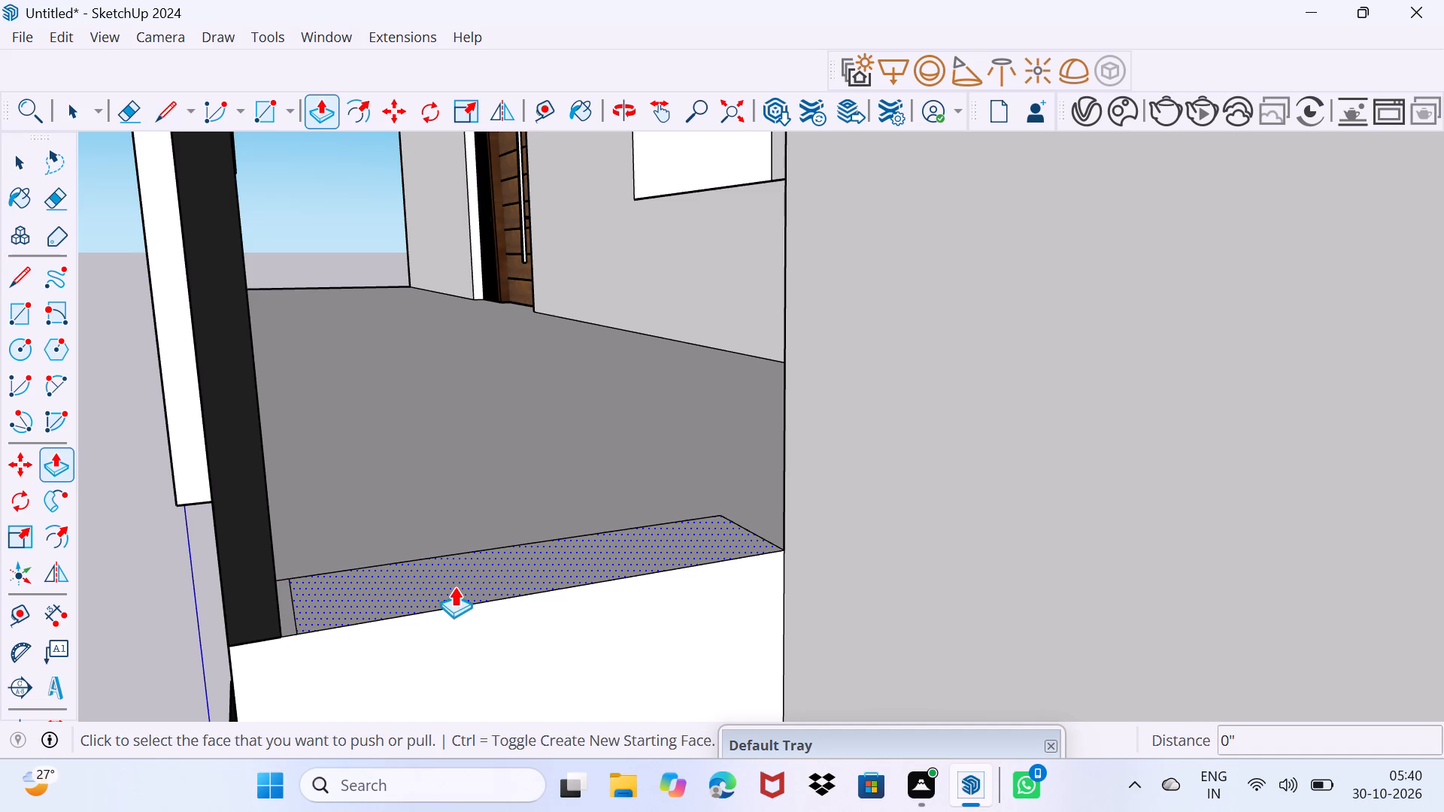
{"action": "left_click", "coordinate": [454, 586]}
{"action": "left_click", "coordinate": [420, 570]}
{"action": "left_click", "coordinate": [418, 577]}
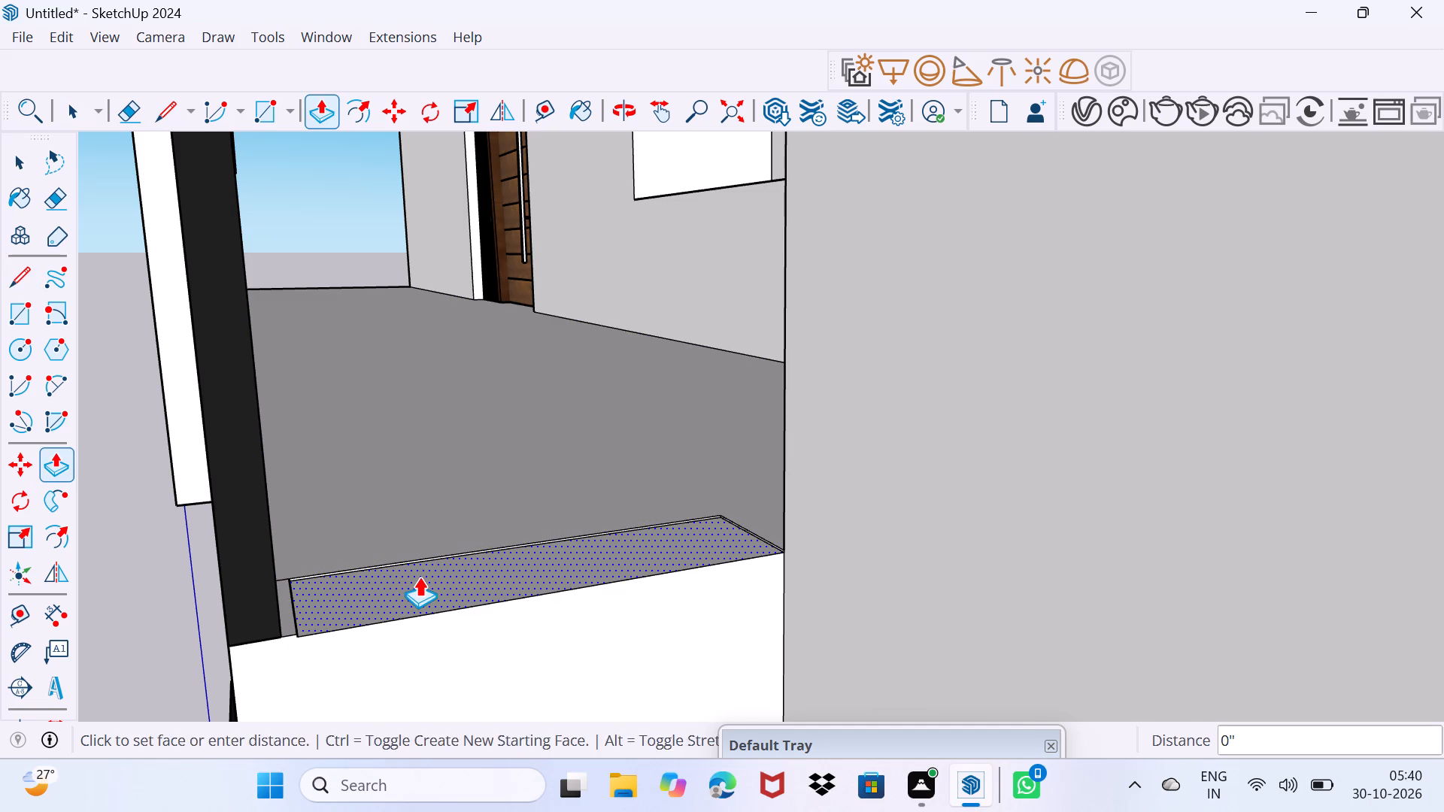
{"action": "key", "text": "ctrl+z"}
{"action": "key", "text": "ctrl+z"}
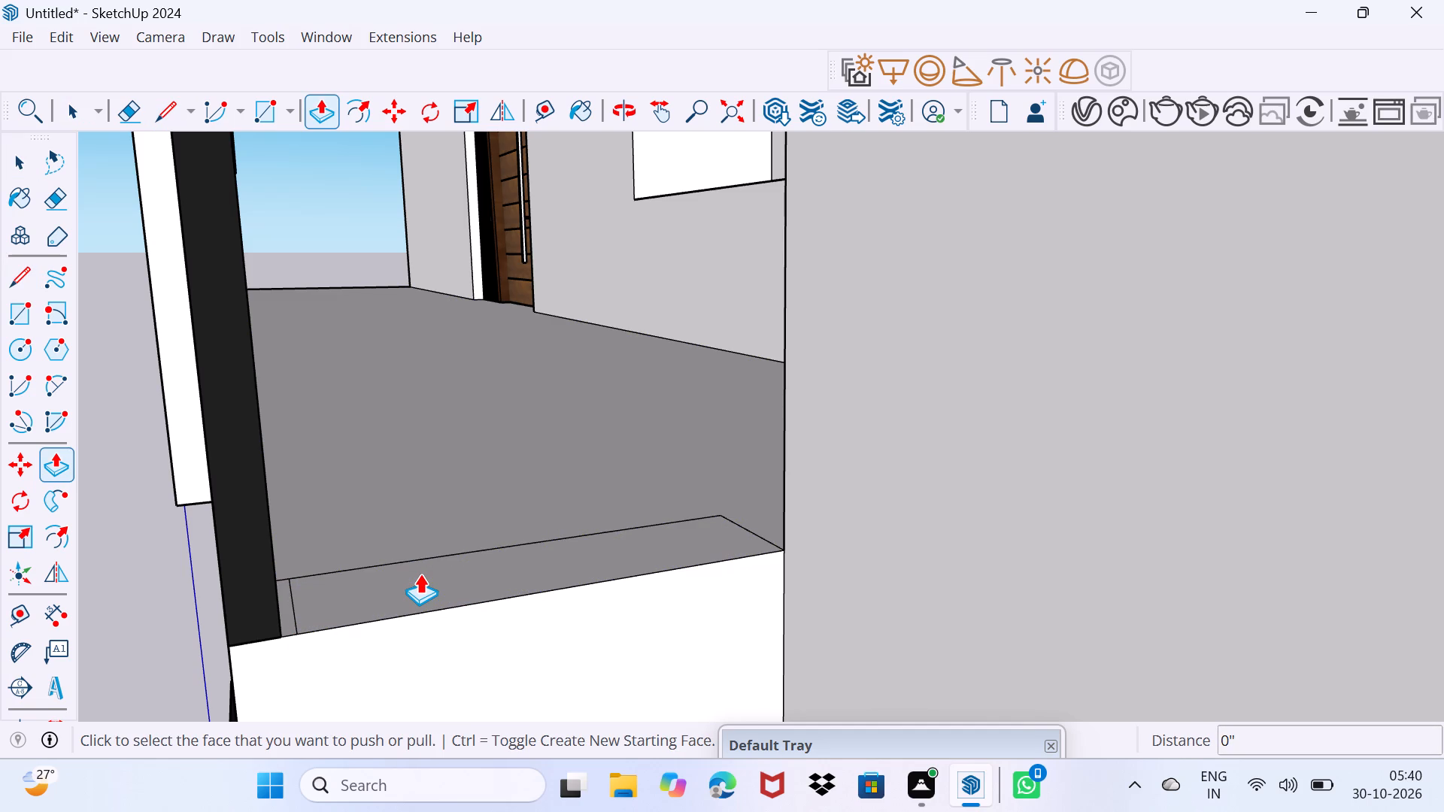
Push/Pull the 8" strip along the top-floor slab's side edge up about 4' 6", level with the railing's handrail top.
{"action": "left_click", "coordinate": [411, 581]}
{"action": "scroll", "coordinate": [354, 411], "scroll_direction": "down", "scroll_amount": 4}
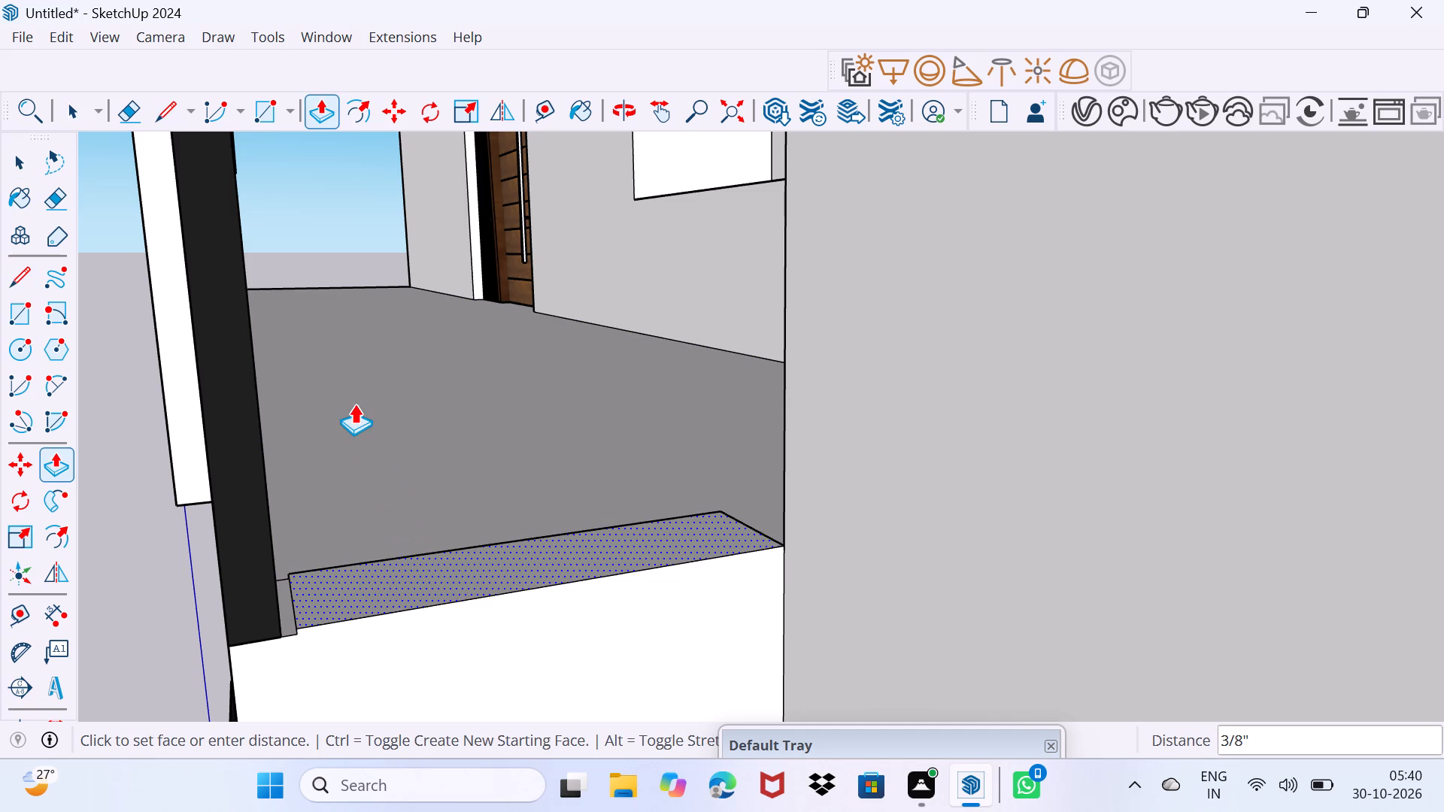
{"action": "scroll", "coordinate": [345, 346], "scroll_direction": "down", "scroll_amount": 11}
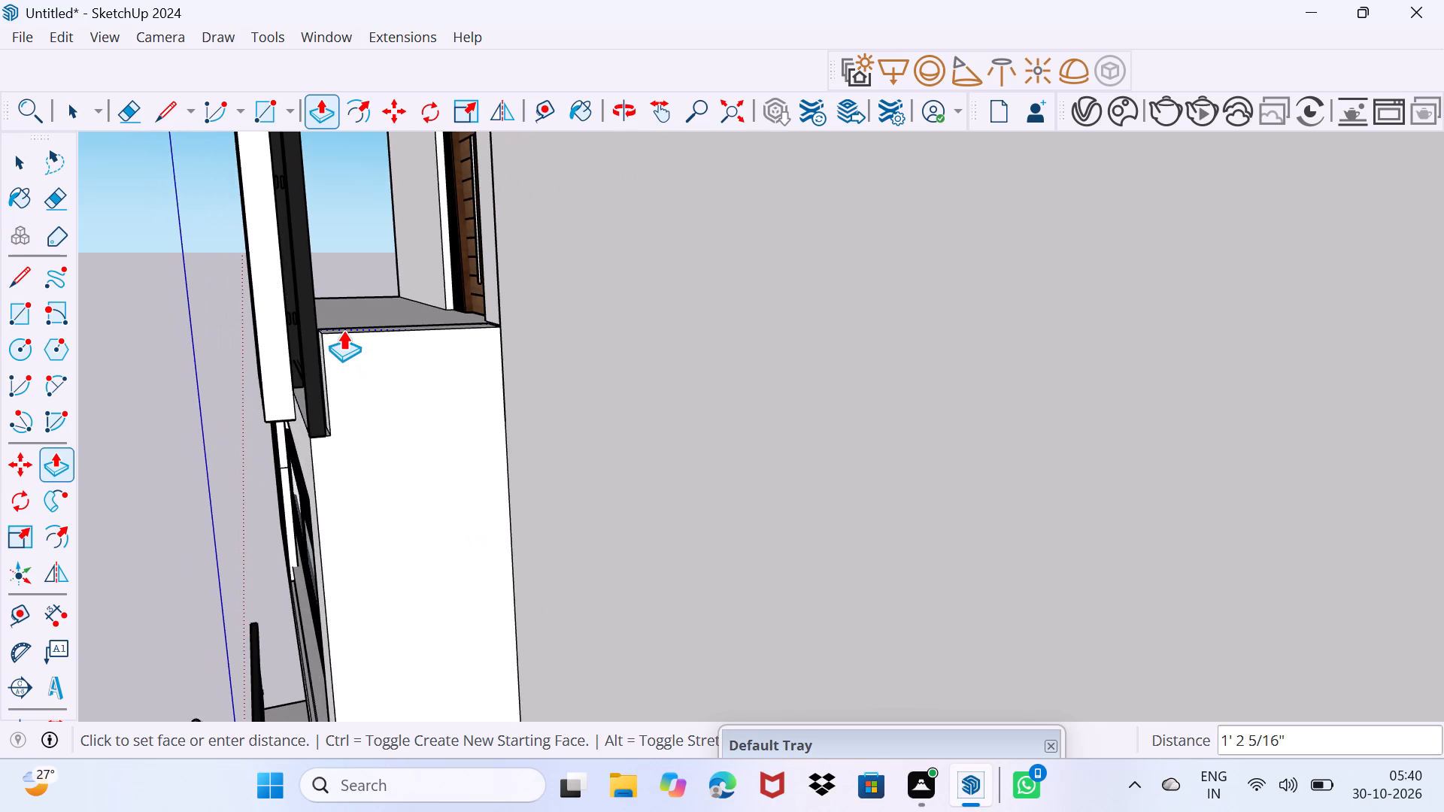
{"action": "middle_click_drag", "start_coordinate": [344, 332], "coordinate": [407, 509], "text": "shift"}
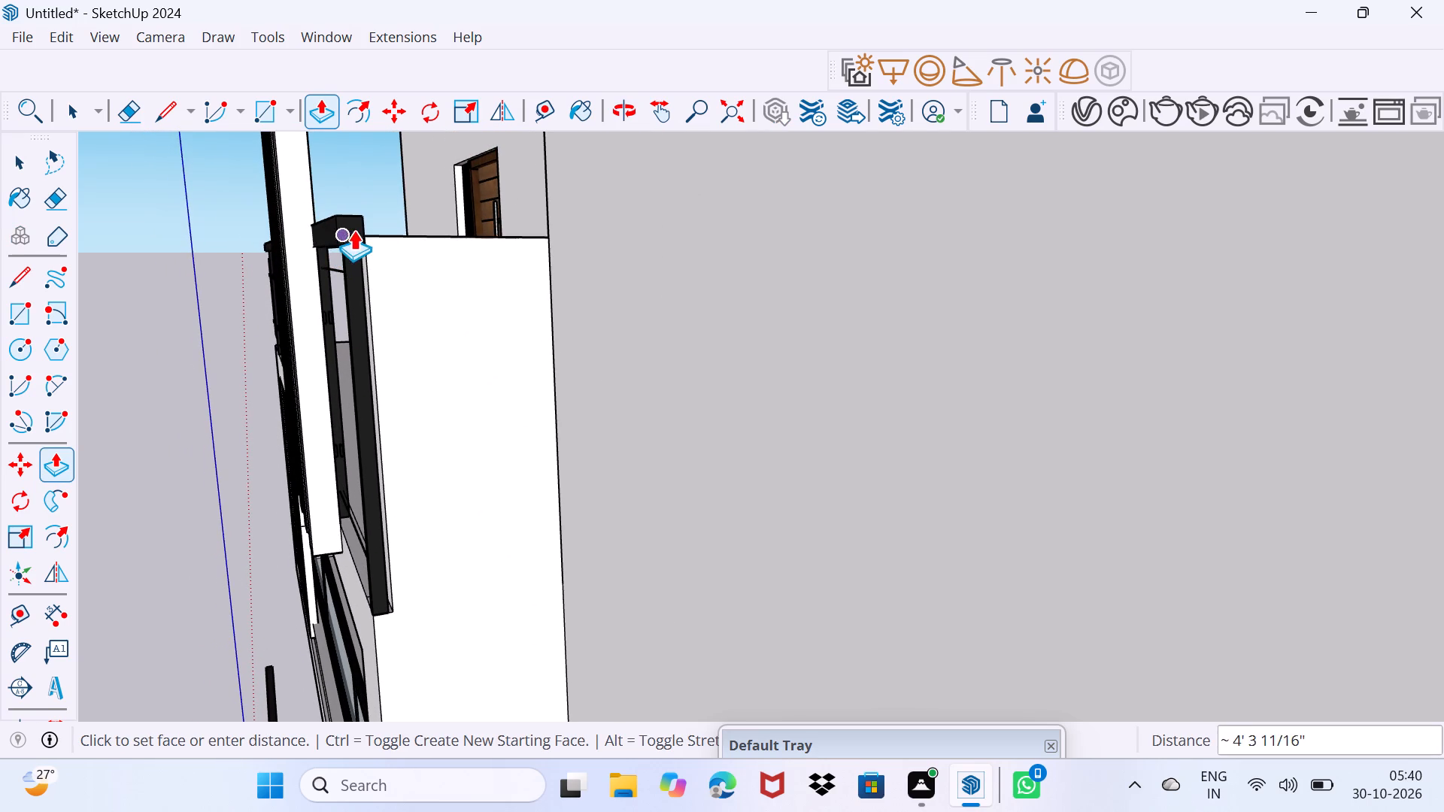
{"action": "left_click", "coordinate": [359, 220]}
{"action": "scroll", "coordinate": [361, 501], "scroll_direction": "up", "scroll_amount": 7}
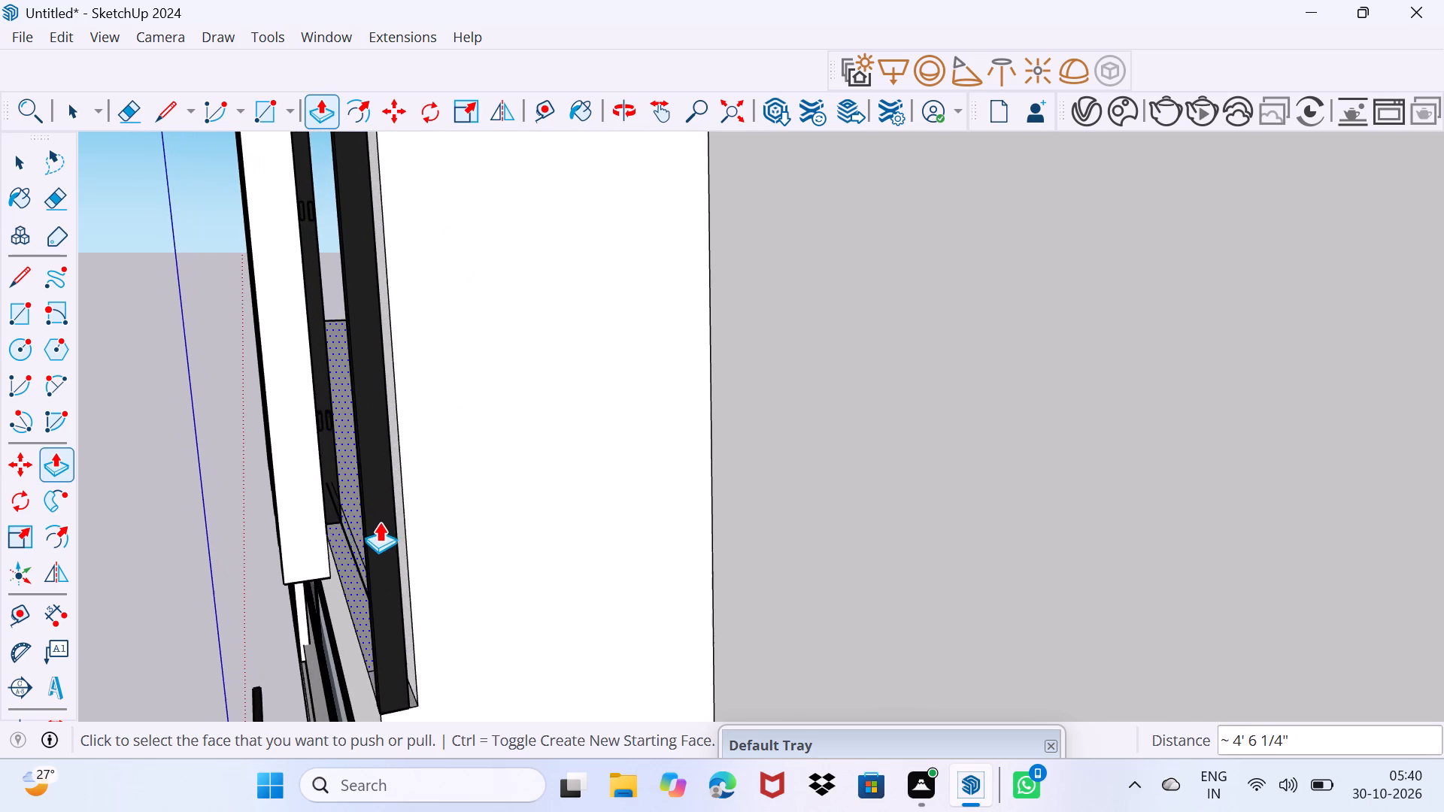
Push/Pull the narrow face of the new side parapet beside the railing's end post by 5/8" and clear the selection.
{"action": "left_click", "coordinate": [404, 527]}
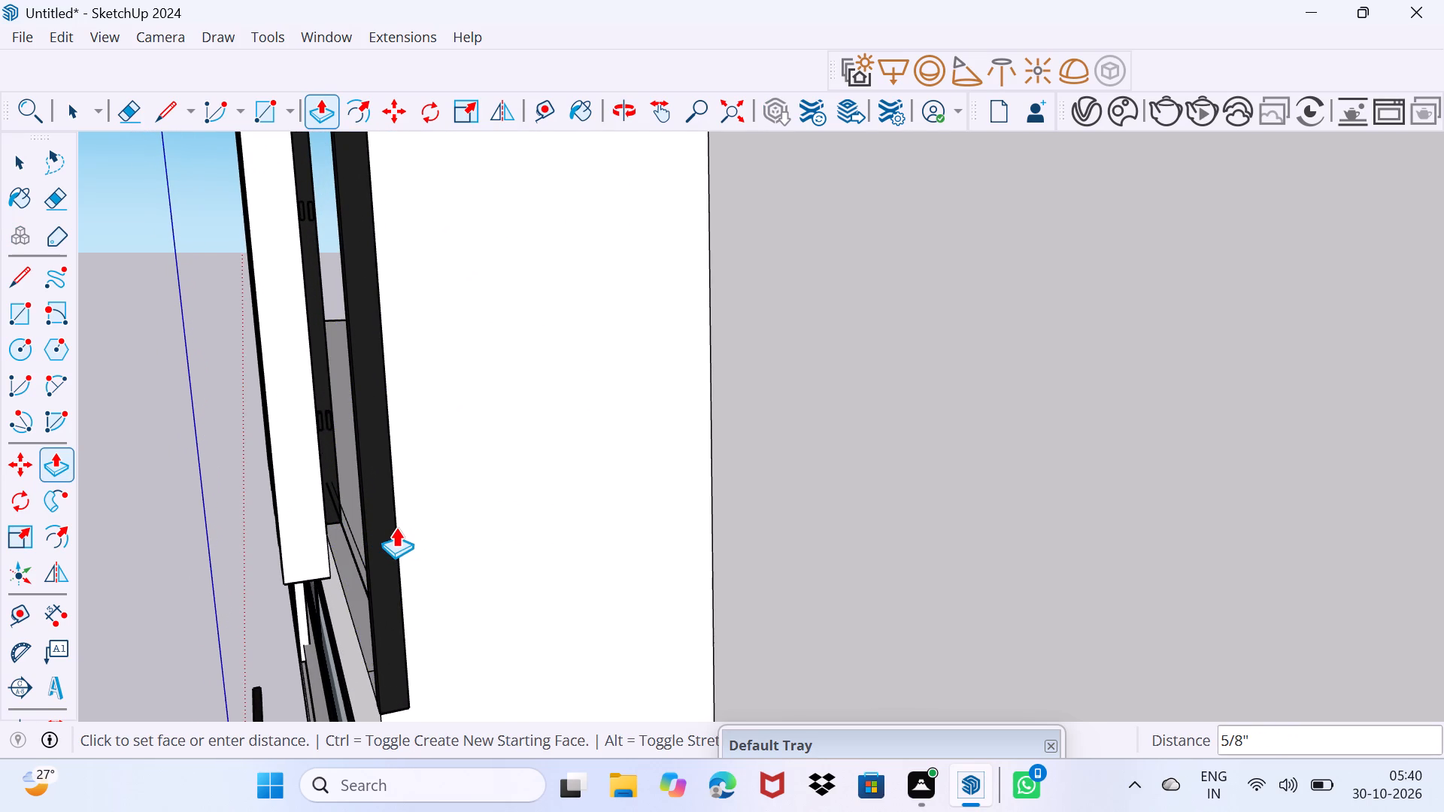
{"action": "left_click", "coordinate": [396, 527]}
{"action": "key", "text": "space"}
{"action": "left_click_drag", "start_coordinate": [450, 529], "coordinate": [508, 410]}
Push/Pull the top-floor side wall's inner face behind the fins until it is flush with the new parapet's inner face.
{"action": "scroll", "coordinate": [417, 427], "scroll_direction": "down", "scroll_amount": 5}
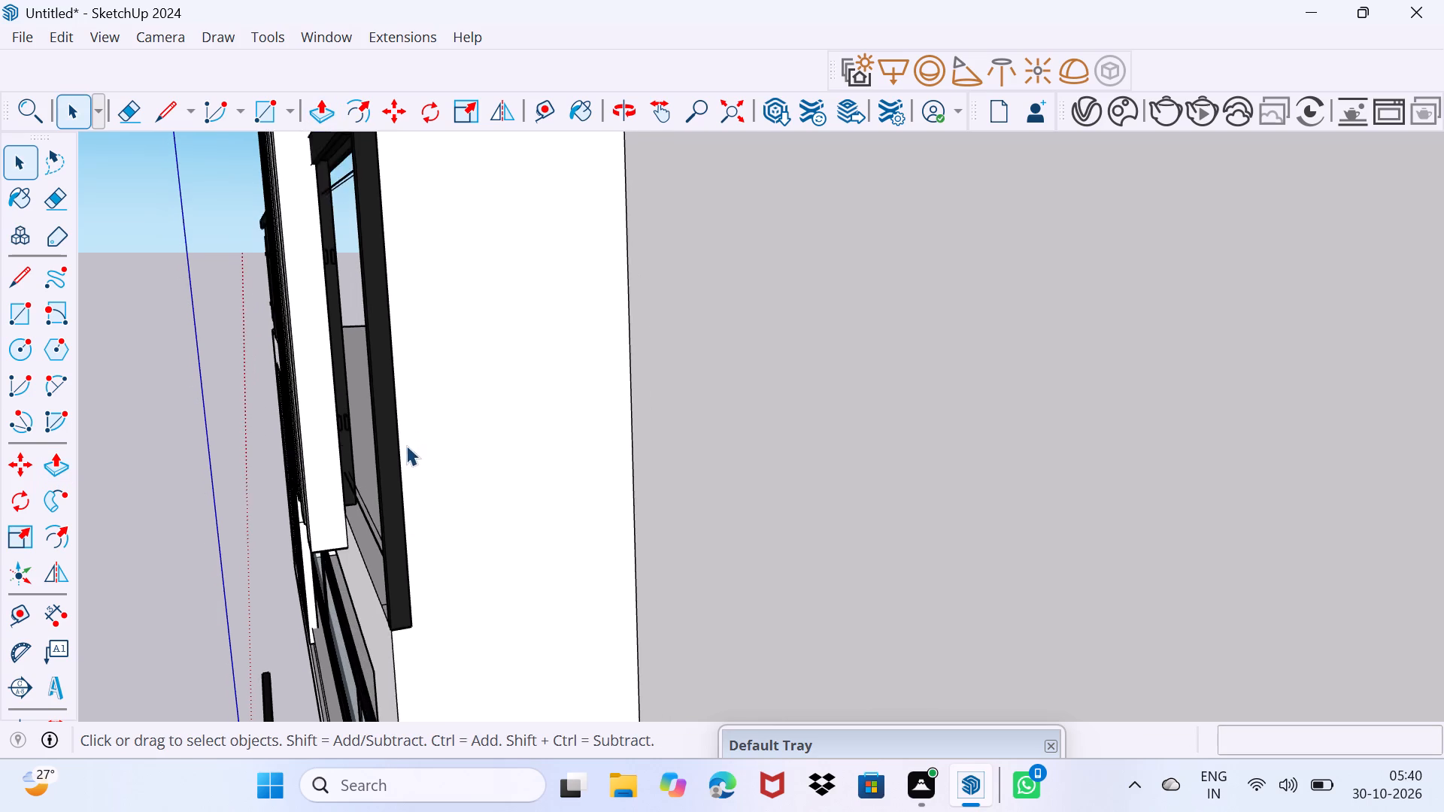
{"action": "scroll", "coordinate": [406, 445], "scroll_direction": "down", "scroll_amount": 3}
{"action": "middle_click_drag", "start_coordinate": [369, 504], "coordinate": [833, 490]}
{"action": "scroll", "coordinate": [833, 490], "scroll_direction": "down", "scroll_amount": 2}
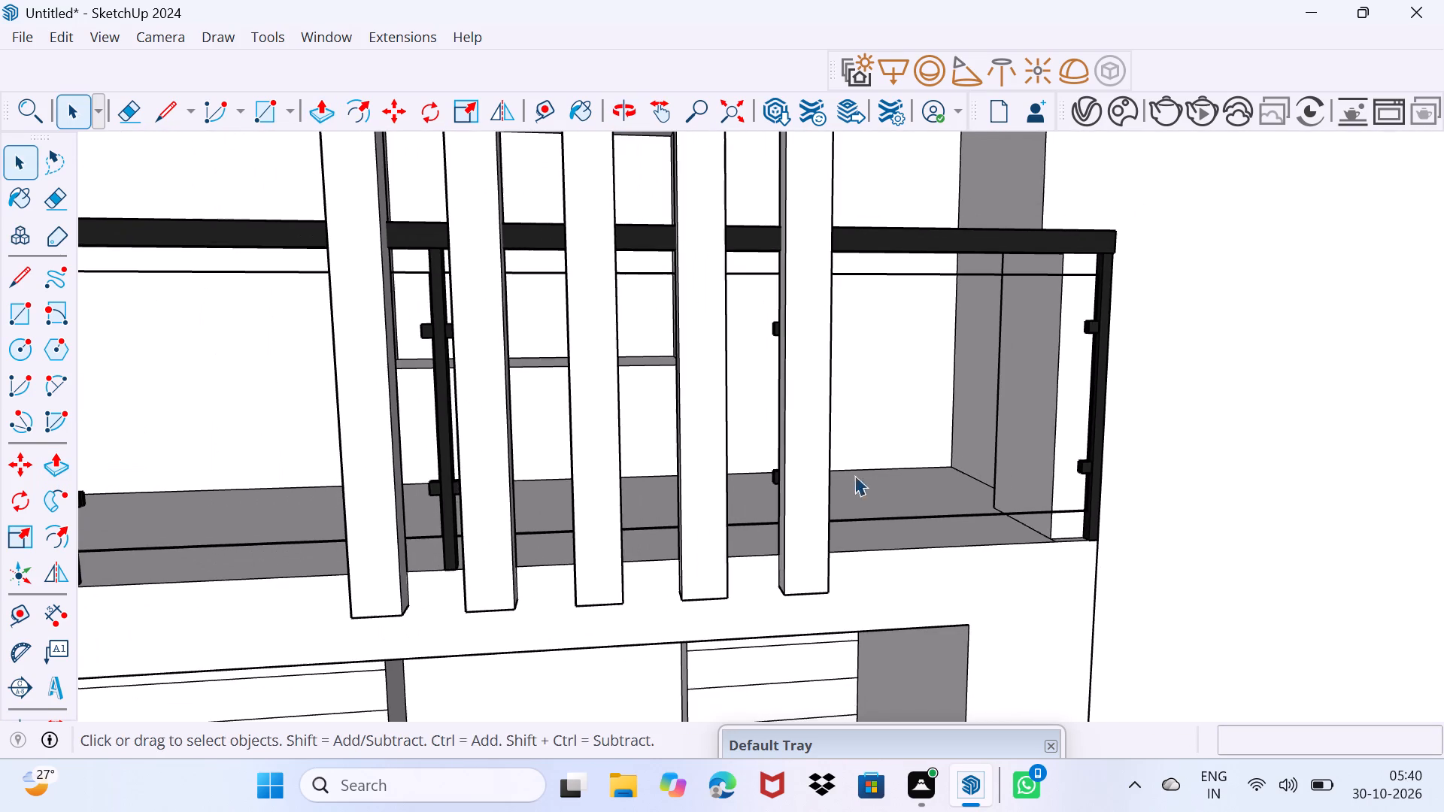
{"action": "middle_click_drag", "start_coordinate": [1097, 308], "coordinate": [1078, 496]}
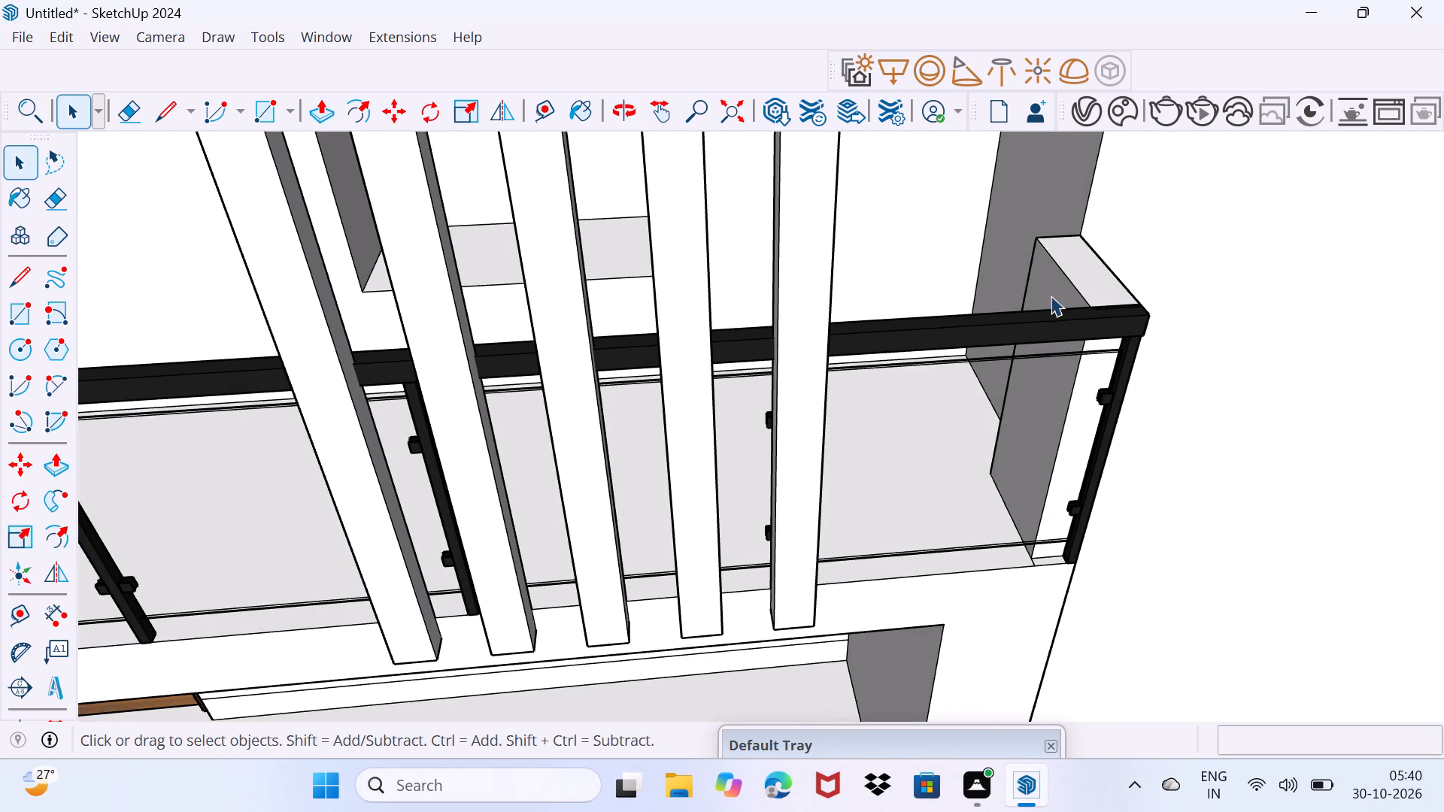
{"action": "left_click", "coordinate": [1037, 191]}
{"action": "key", "text": "p"}
{"action": "left_click", "coordinate": [1038, 192]}
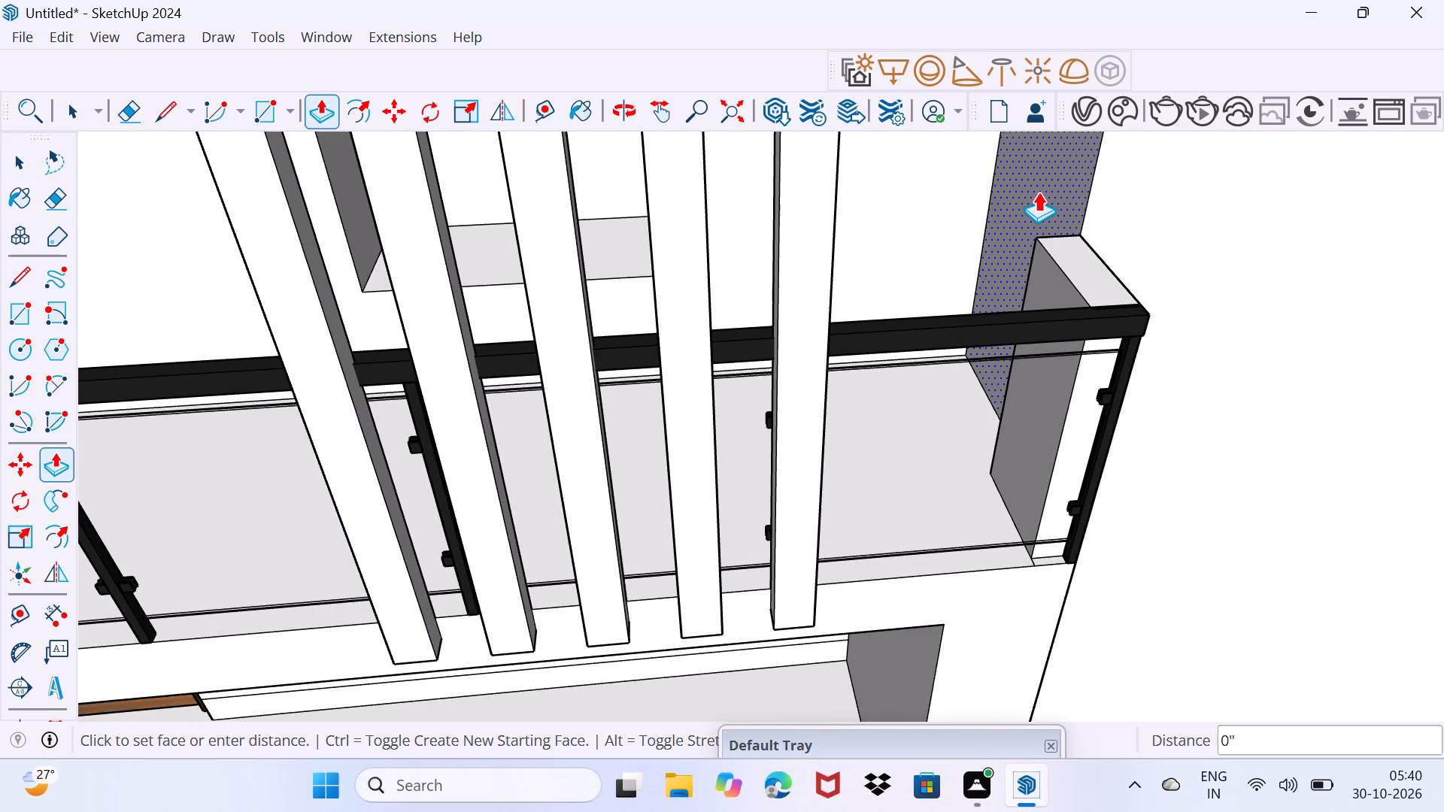
{"action": "left_click", "coordinate": [1048, 265]}
{"action": "key", "text": "space"}
{"action": "left_click_drag", "start_coordinate": [1048, 266], "coordinate": [1059, 250]}
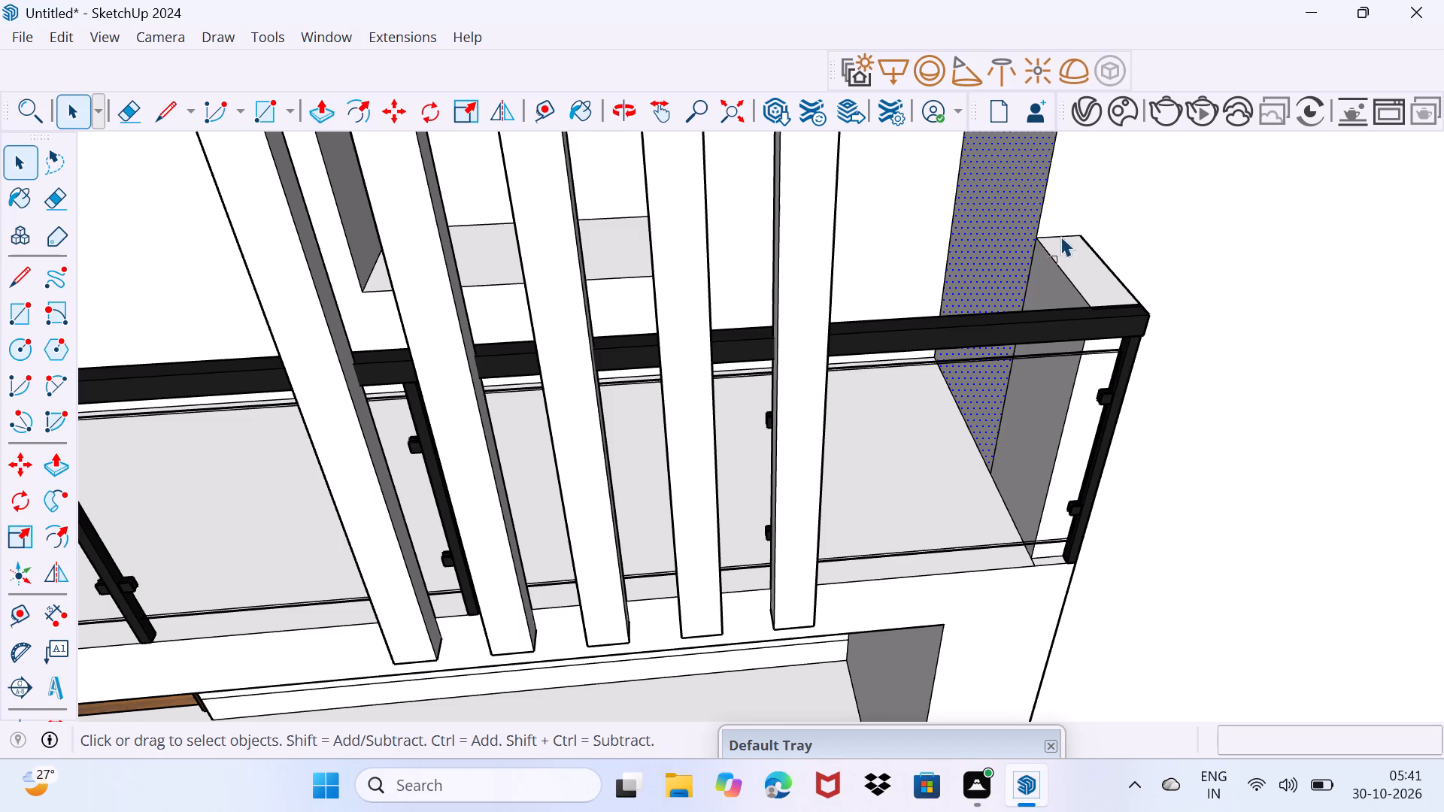
Erase the leftover vertical edge between the top-floor side wall and the parapet.
{"action": "scroll", "coordinate": [1015, 268], "scroll_direction": "up", "scroll_amount": 3}
{"action": "key", "text": "e"}
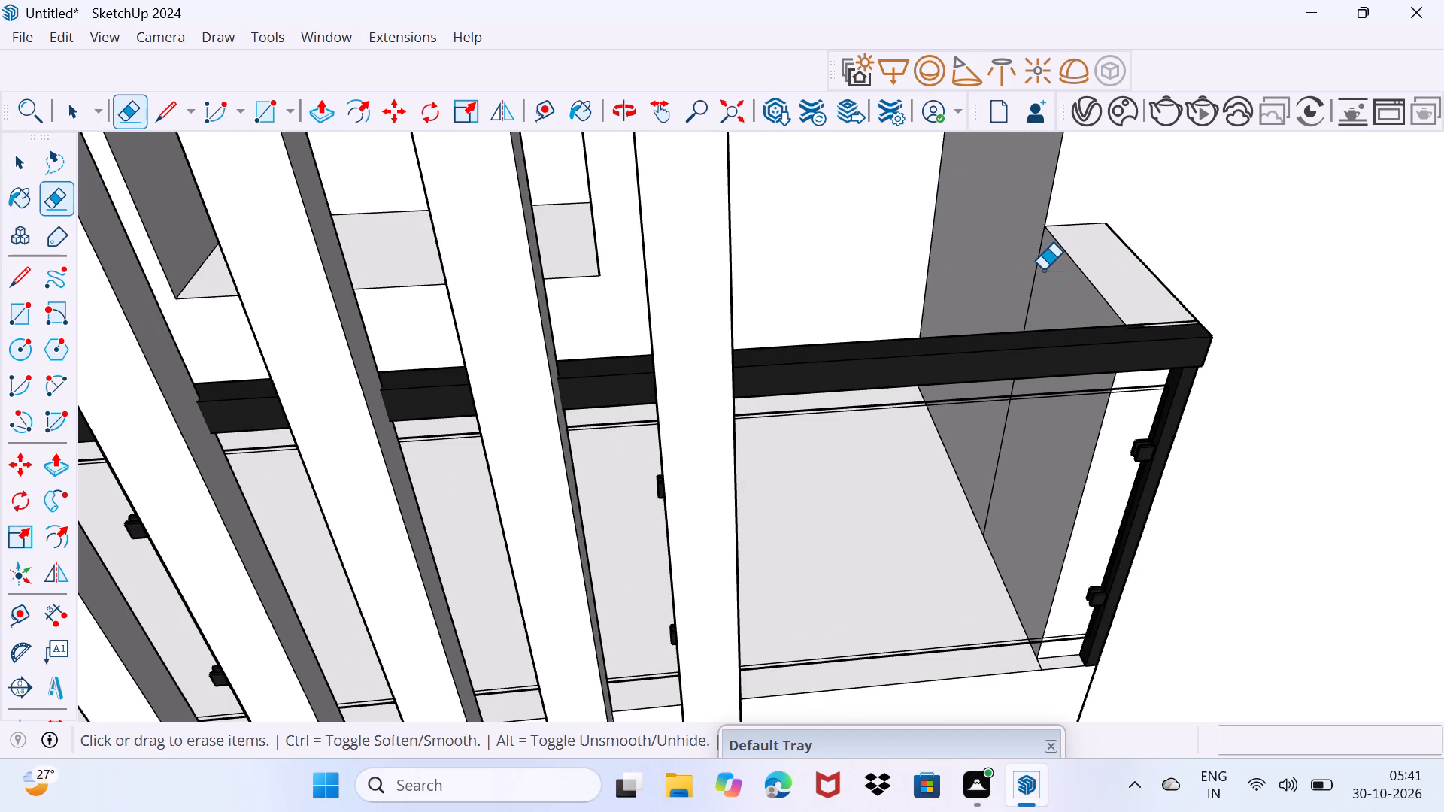
{"action": "left_click", "coordinate": [1039, 270]}
Examine the front façade's balconies, parapet and railings from several angles.
{"action": "scroll", "coordinate": [1048, 263], "scroll_direction": "down", "scroll_amount": 13}
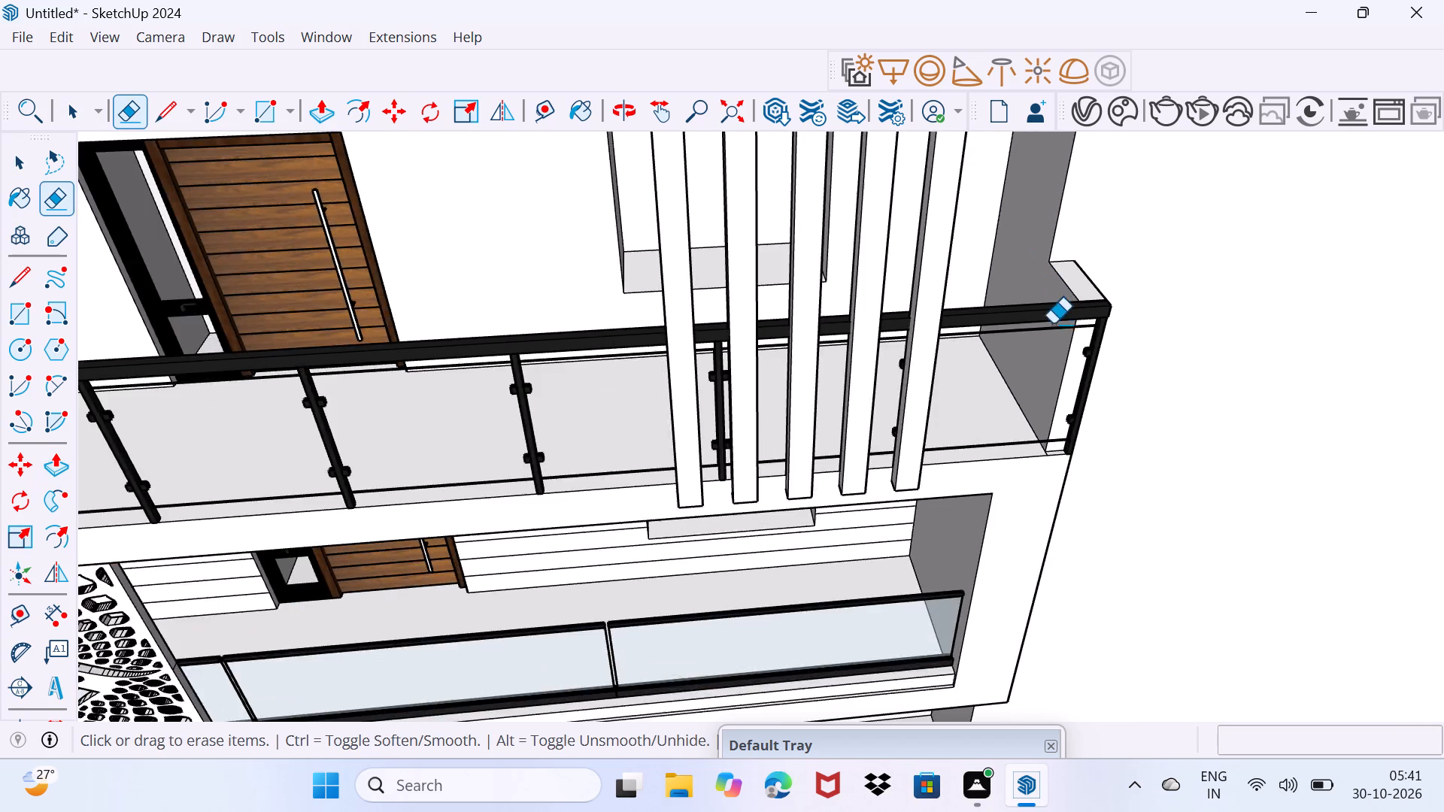
{"action": "scroll", "coordinate": [1053, 324], "scroll_direction": "down", "scroll_amount": 5}
{"action": "scroll", "coordinate": [286, 444], "scroll_direction": "up", "scroll_amount": 2}
{"action": "middle_click_drag", "start_coordinate": [311, 462], "coordinate": [384, 468]}
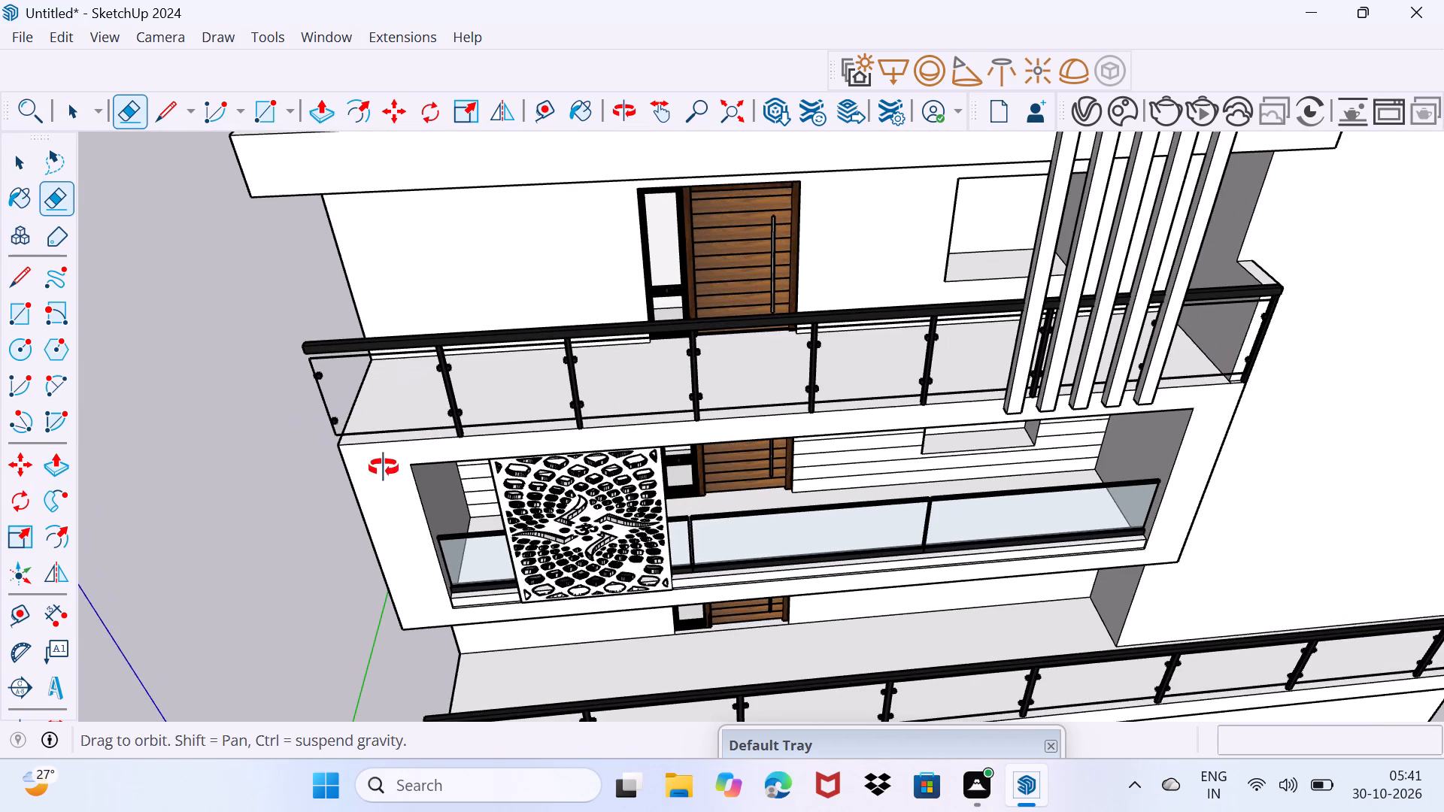
{"action": "middle_click_drag", "start_coordinate": [384, 468], "coordinate": [576, 334]}
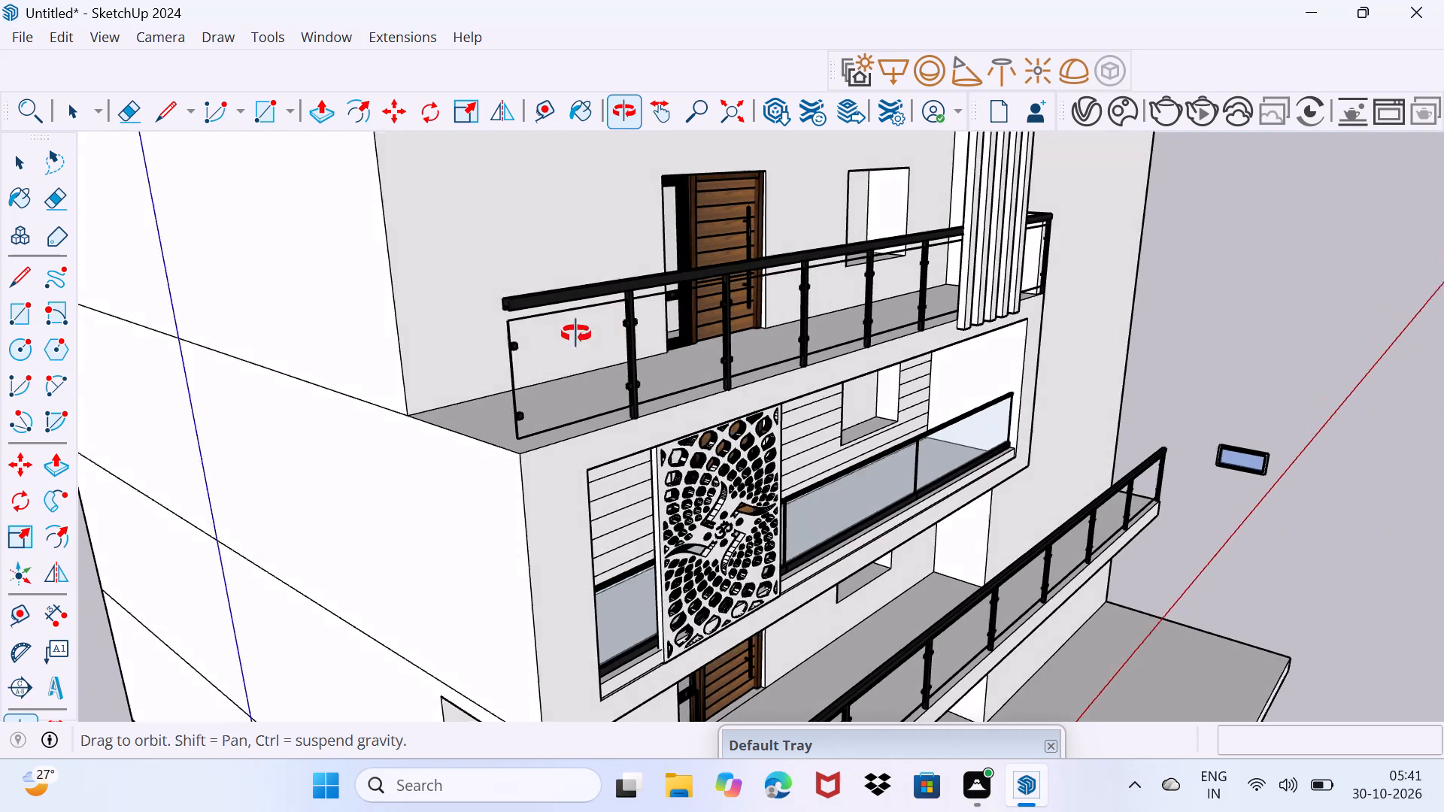
{"action": "middle_click_drag", "start_coordinate": [576, 334], "coordinate": [467, 282]}
{"action": "scroll", "coordinate": [511, 307], "scroll_direction": "down", "scroll_amount": 6}
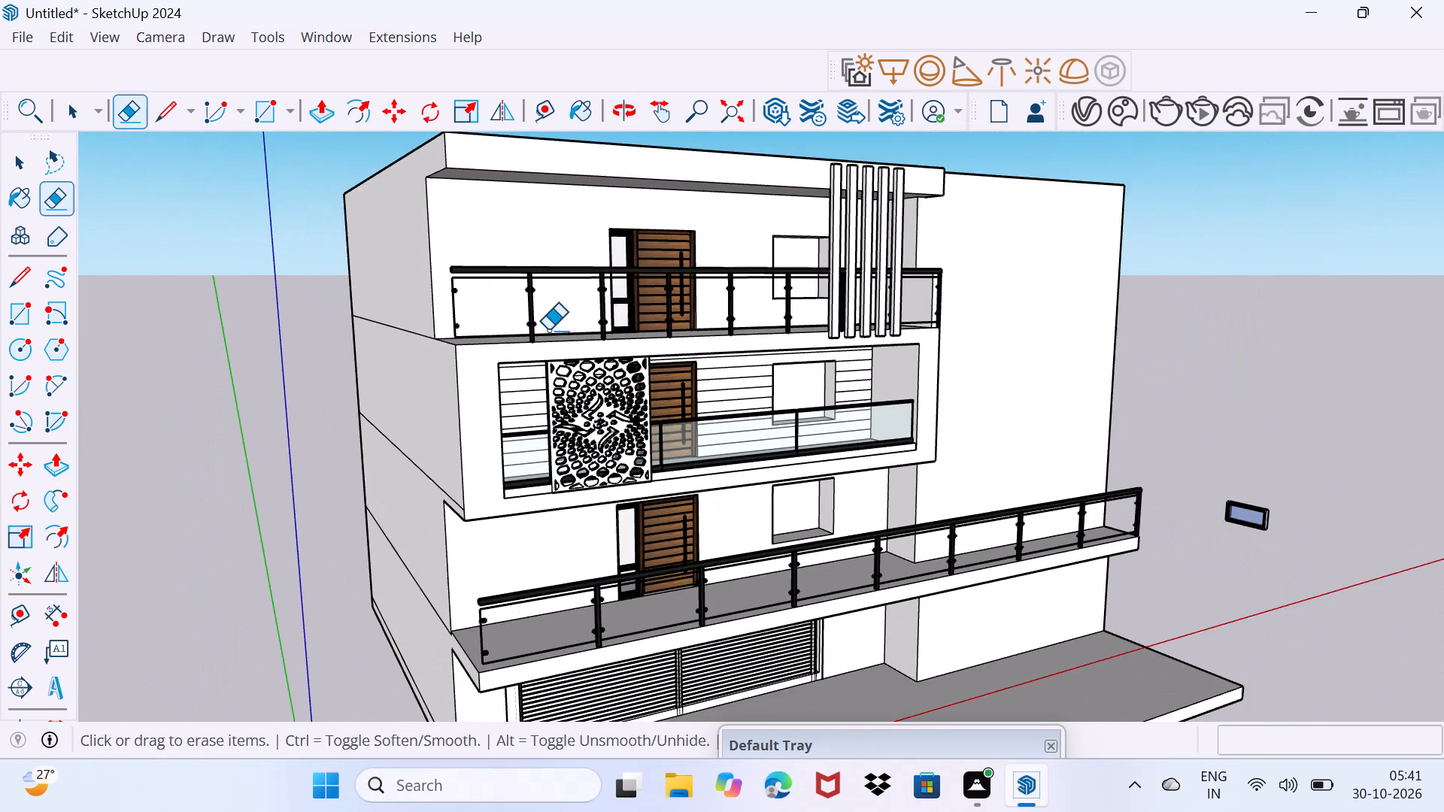
{"action": "scroll", "coordinate": [780, 410], "scroll_direction": "up", "scroll_amount": 2}
{"action": "middle_click_drag", "start_coordinate": [775, 411], "coordinate": [757, 425]}
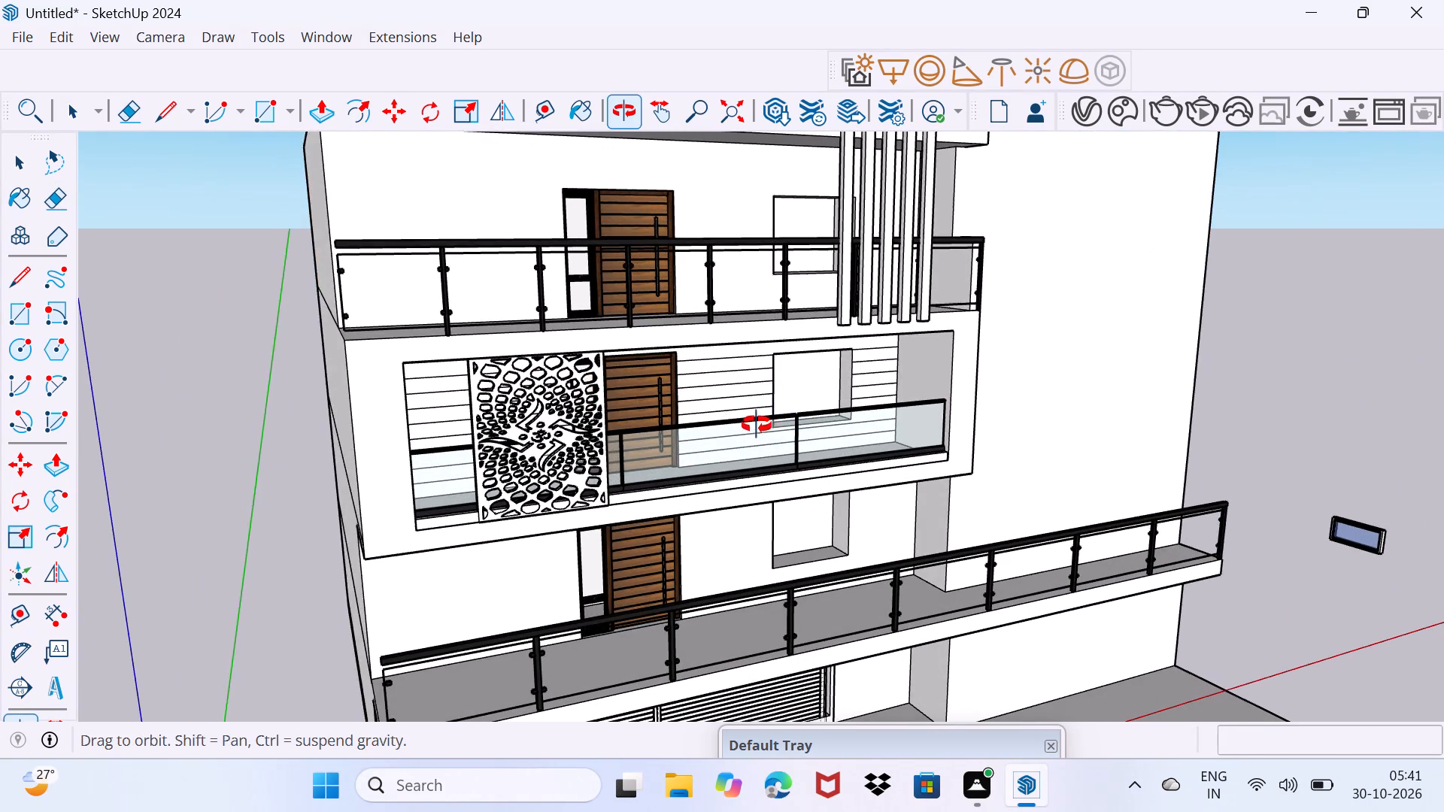
{"action": "middle_click_drag", "start_coordinate": [757, 425], "coordinate": [815, 402]}
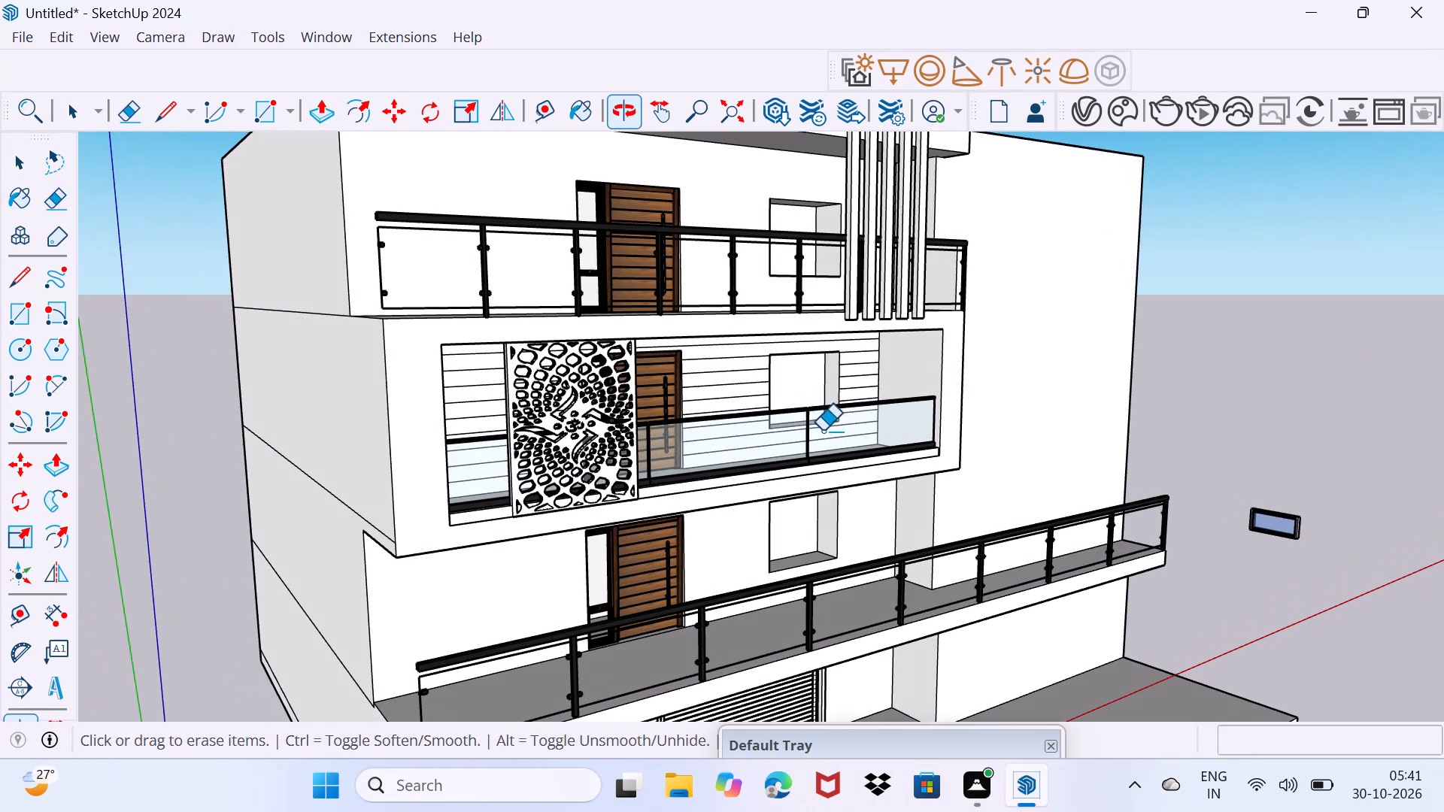
Copy the projecting frame's glass railing about 24' 6" down onto the ground-floor slab in front of the louvred shutters.
{"action": "left_click", "coordinate": [824, 432]}
{"action": "key", "text": "space"}
{"action": "key", "text": "space"}
{"action": "left_click", "coordinate": [782, 396]}
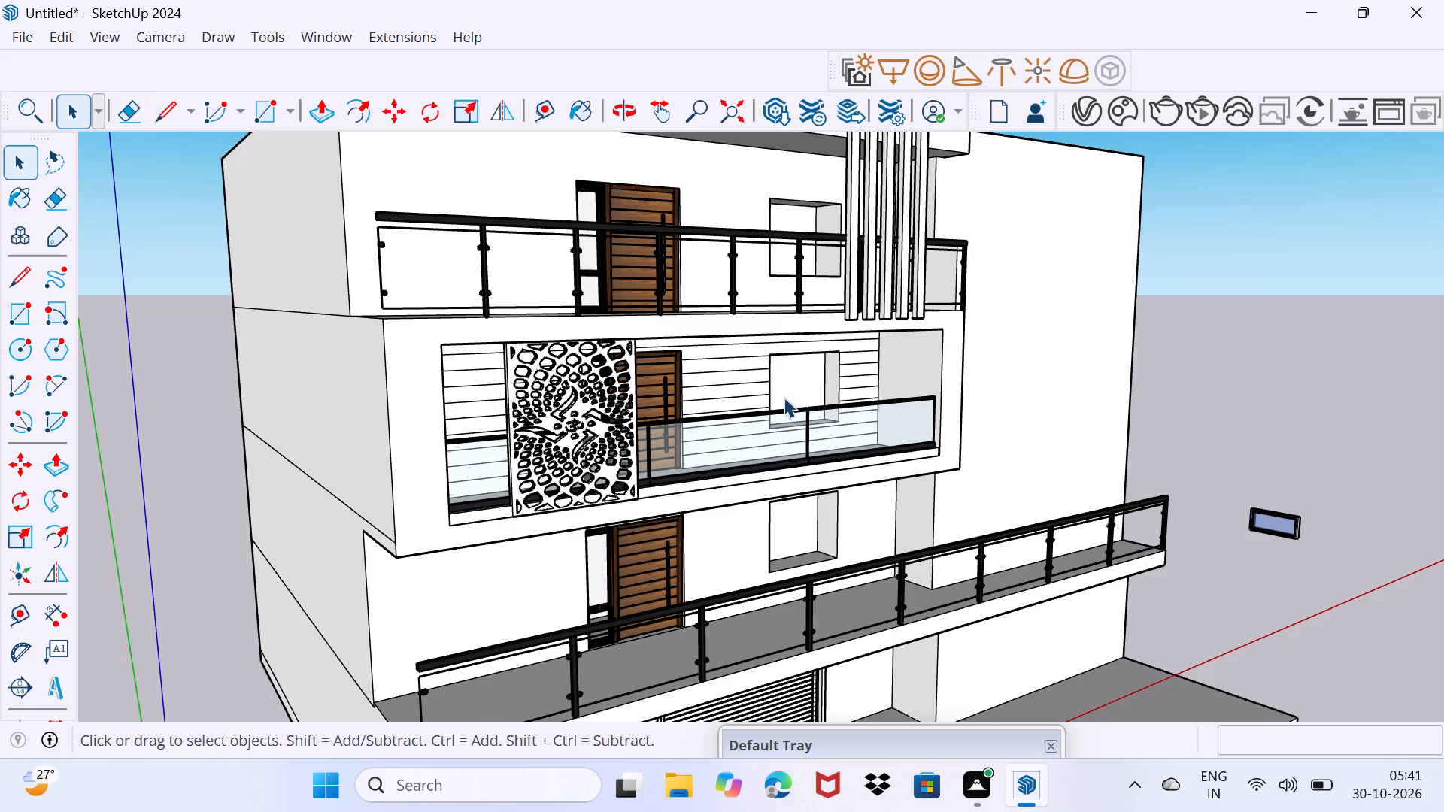
{"action": "left_click", "coordinate": [790, 425]}
{"action": "key", "text": "comma"}
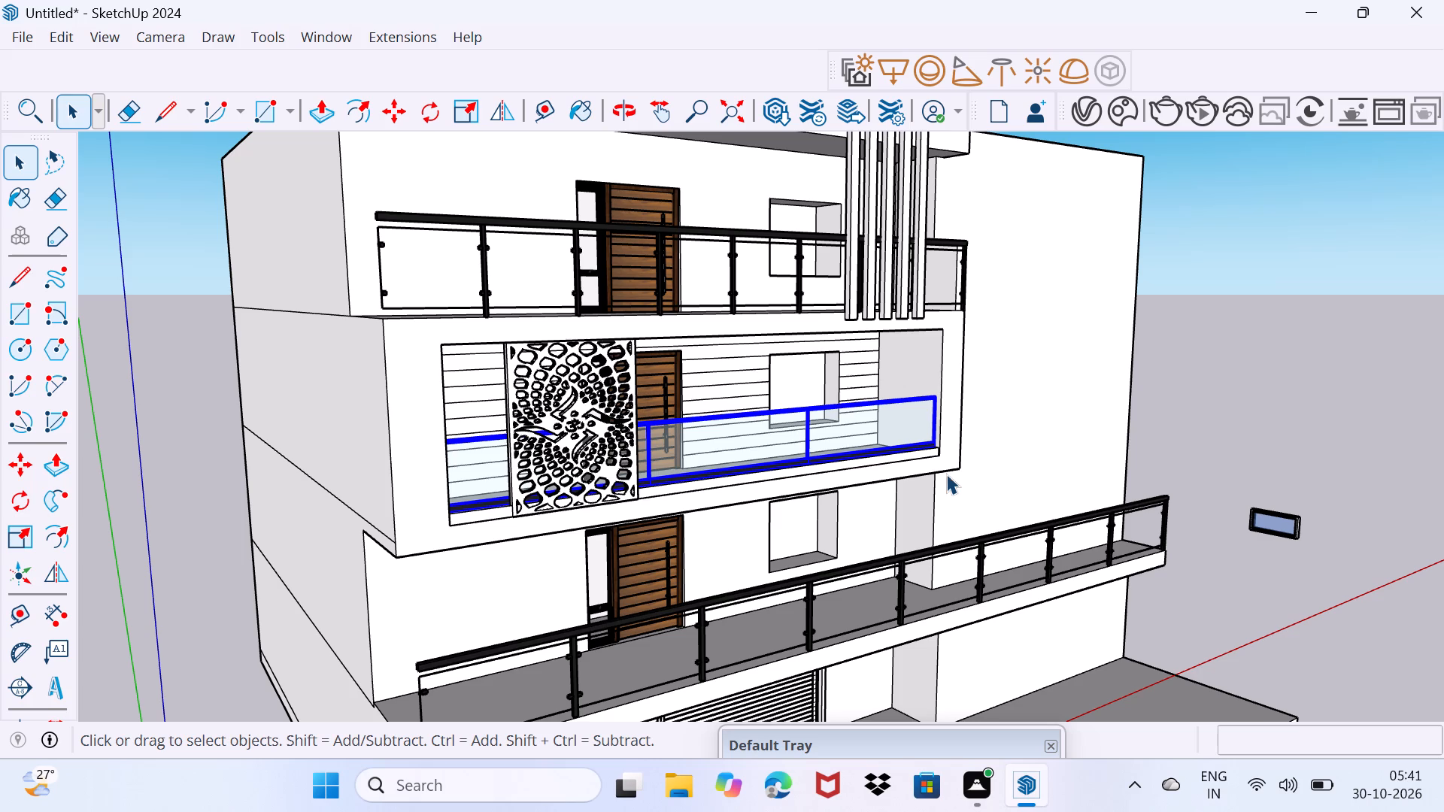
{"action": "key", "text": "m"}
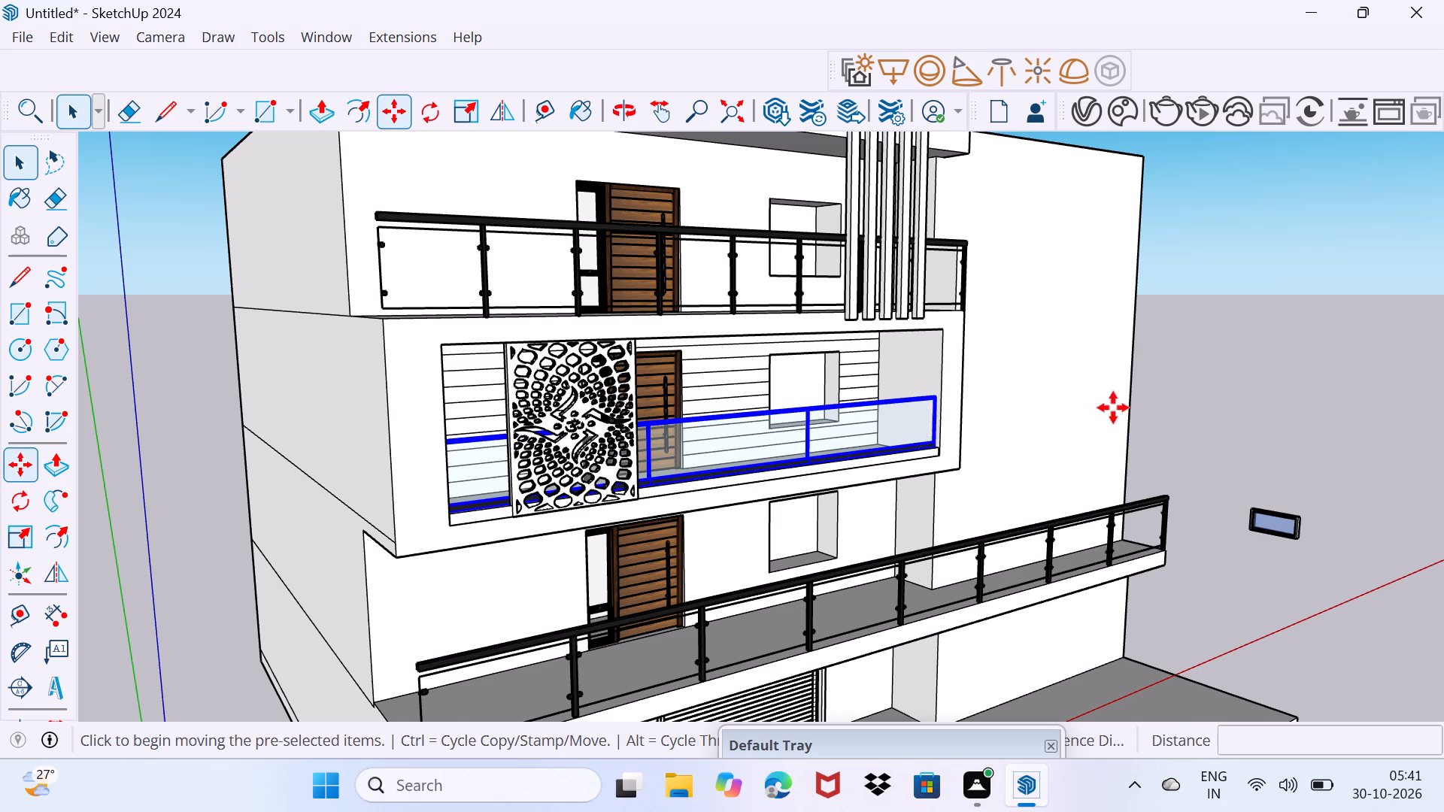
{"action": "left_click", "coordinate": [938, 445]}
{"action": "scroll", "coordinate": [763, 550], "scroll_direction": "down", "scroll_amount": 3}
{"action": "middle_click_drag", "start_coordinate": [739, 570], "coordinate": [739, 571]}
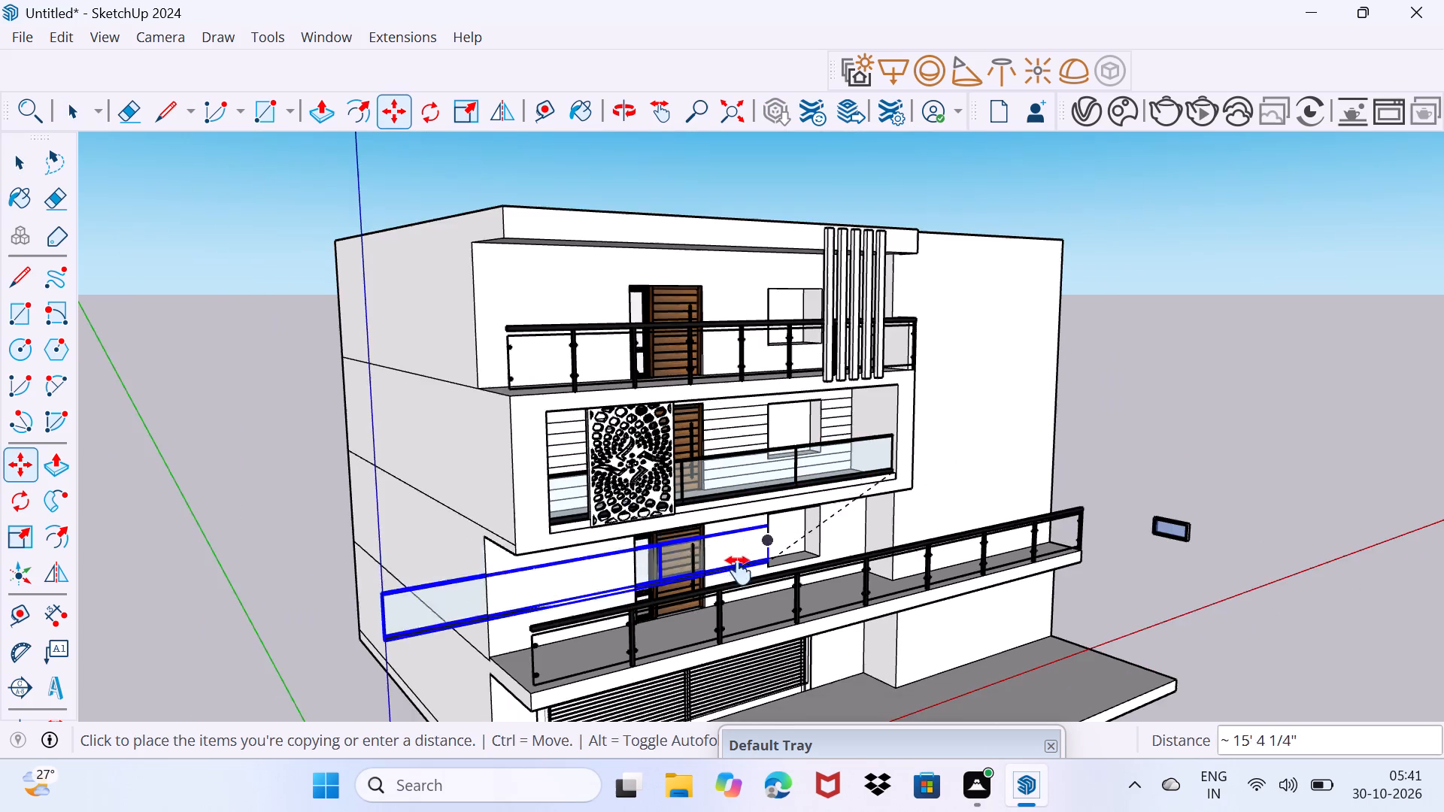
{"action": "middle_click_drag", "start_coordinate": [739, 571], "coordinate": [802, 359]}
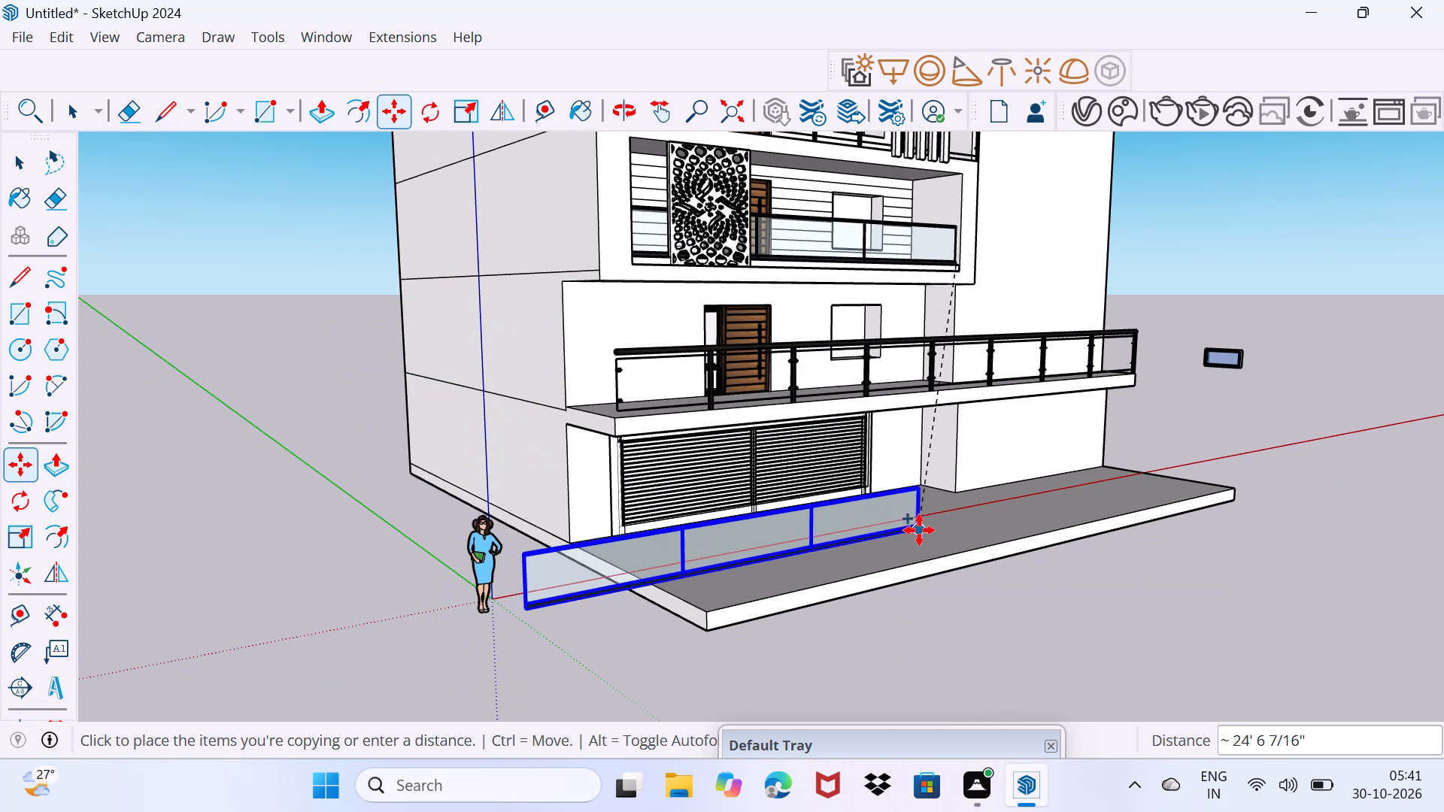
{"action": "left_click", "coordinate": [919, 530]}
Scale the copied glass railing down uniformly about its far end to a short railing on the ground slab.
{"action": "scroll", "coordinate": [909, 532], "scroll_direction": "up", "scroll_amount": 1}
{"action": "middle_click_drag", "start_coordinate": [906, 532], "coordinate": [816, 559]}
{"action": "key", "text": "s"}
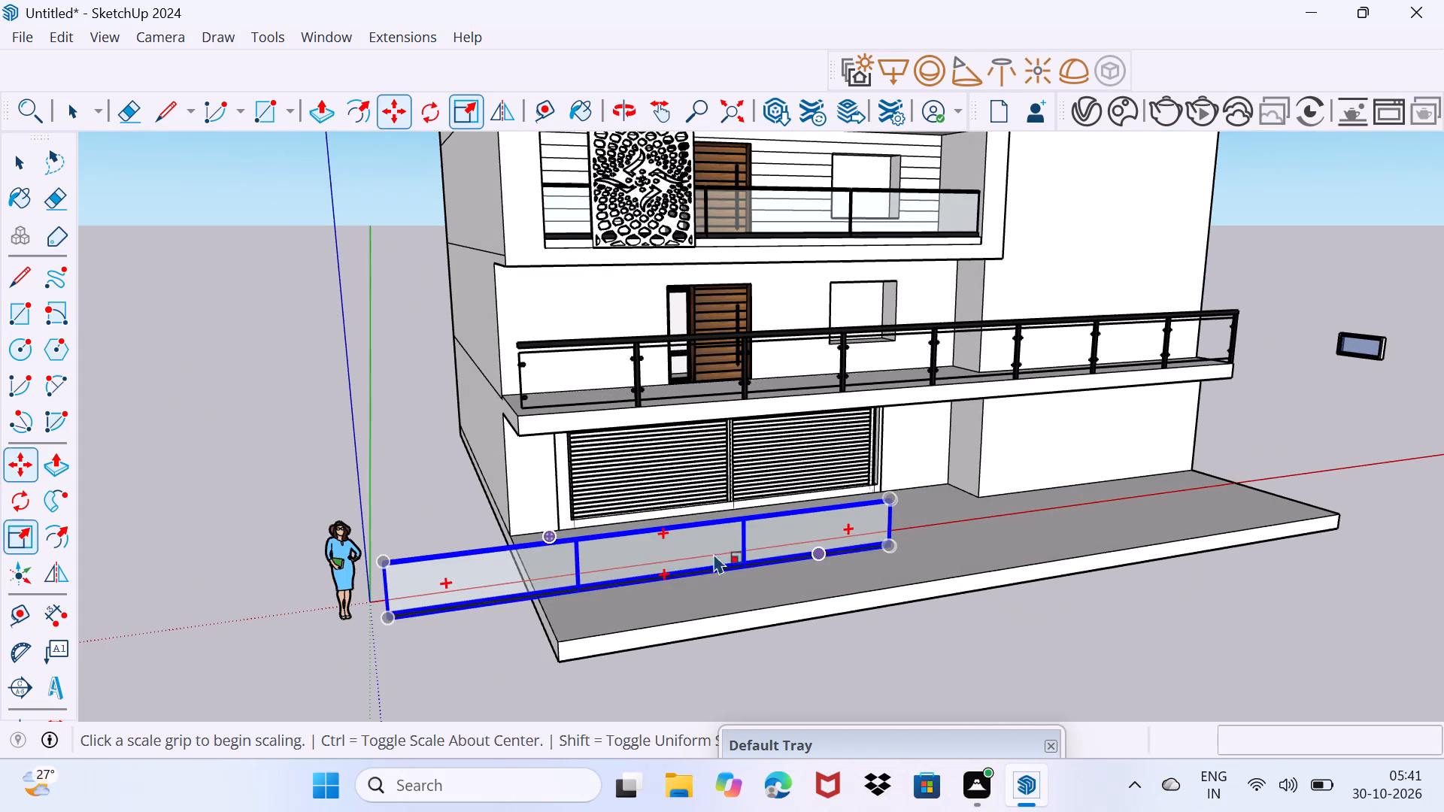
{"action": "left_click_drag", "start_coordinate": [390, 568], "coordinate": [699, 568]}
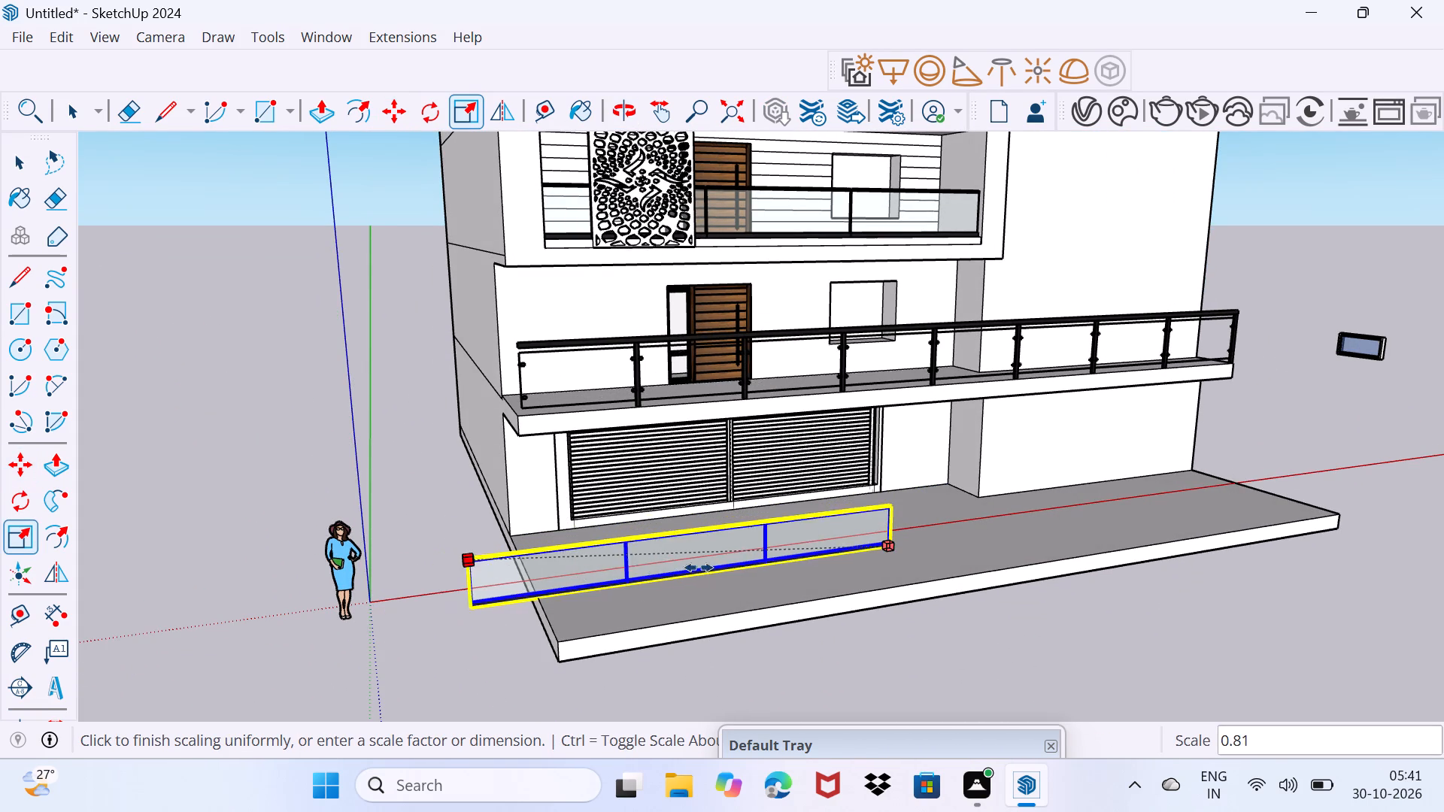
{"action": "left_click_drag", "start_coordinate": [699, 568], "coordinate": [811, 556]}
{"action": "scroll", "coordinate": [848, 549], "scroll_direction": "up", "scroll_amount": 3}
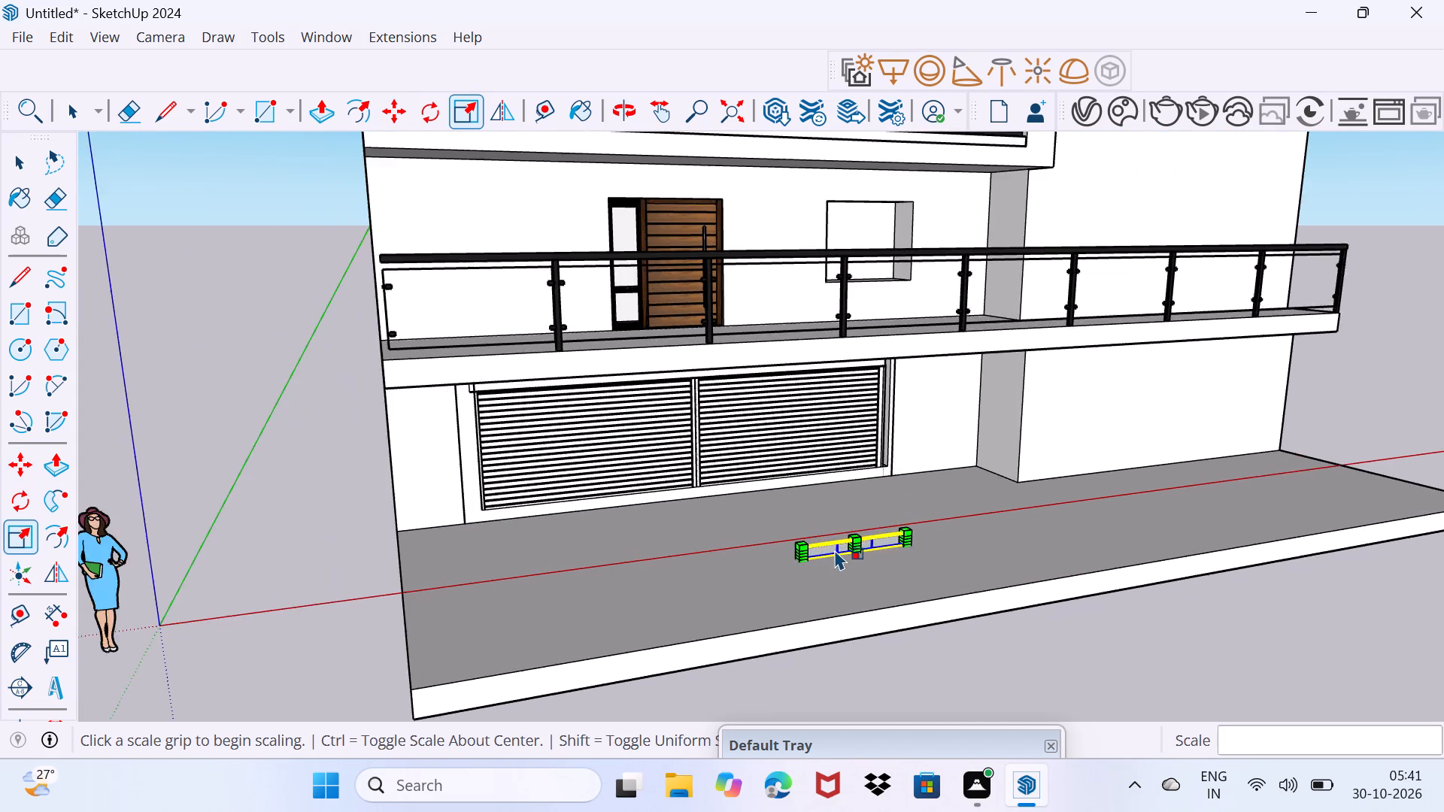
Stretch the short railing copy slightly taller with blue-axis scales of 1.02 and 1.06.
{"action": "scroll", "coordinate": [835, 550], "scroll_direction": "up", "scroll_amount": 18}
{"action": "middle_click_drag", "start_coordinate": [881, 509], "coordinate": [875, 564]}
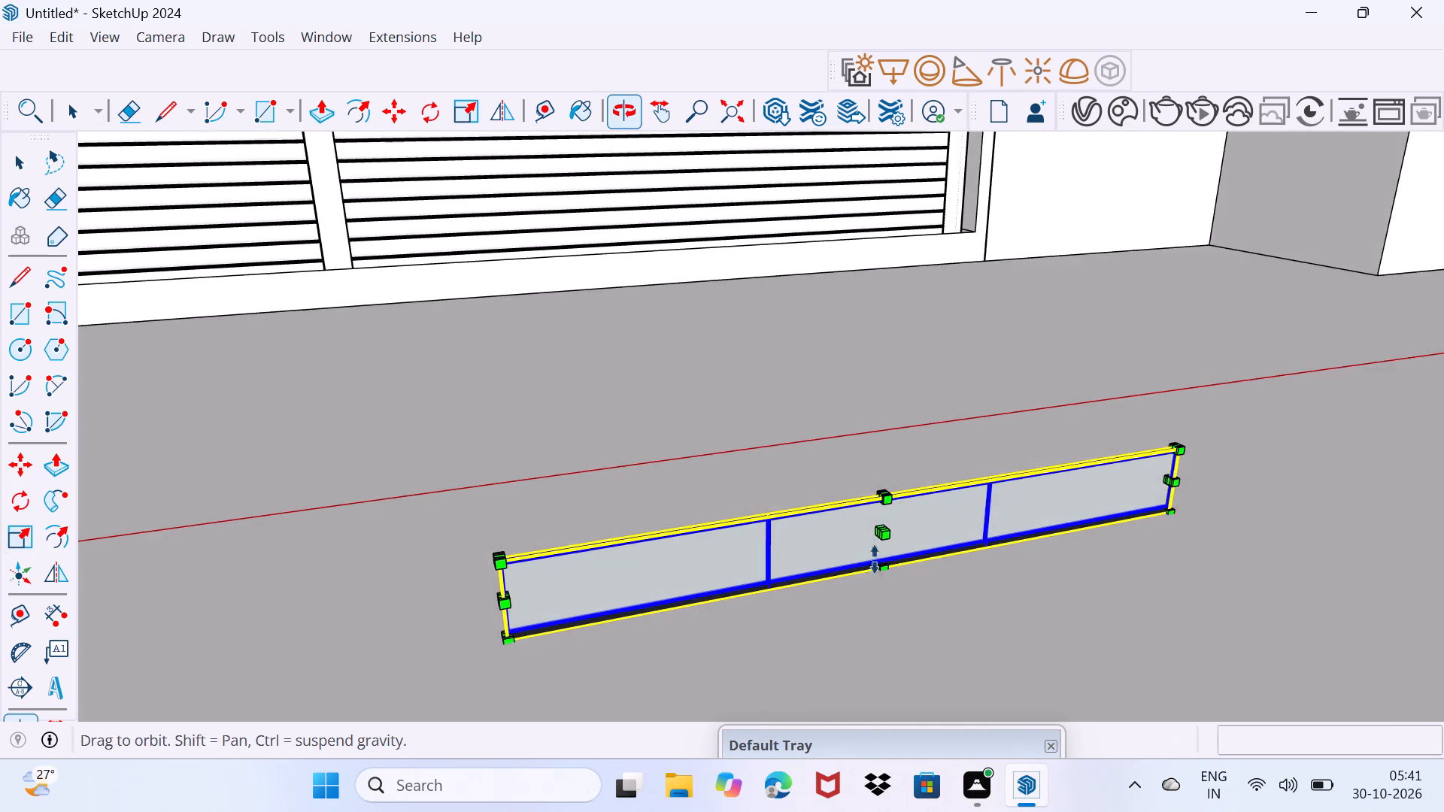
{"action": "scroll", "coordinate": [869, 495], "scroll_direction": "up", "scroll_amount": 15}
{"action": "left_click", "coordinate": [897, 500]}
{"action": "scroll", "coordinate": [903, 360], "scroll_direction": "down", "scroll_amount": 4}
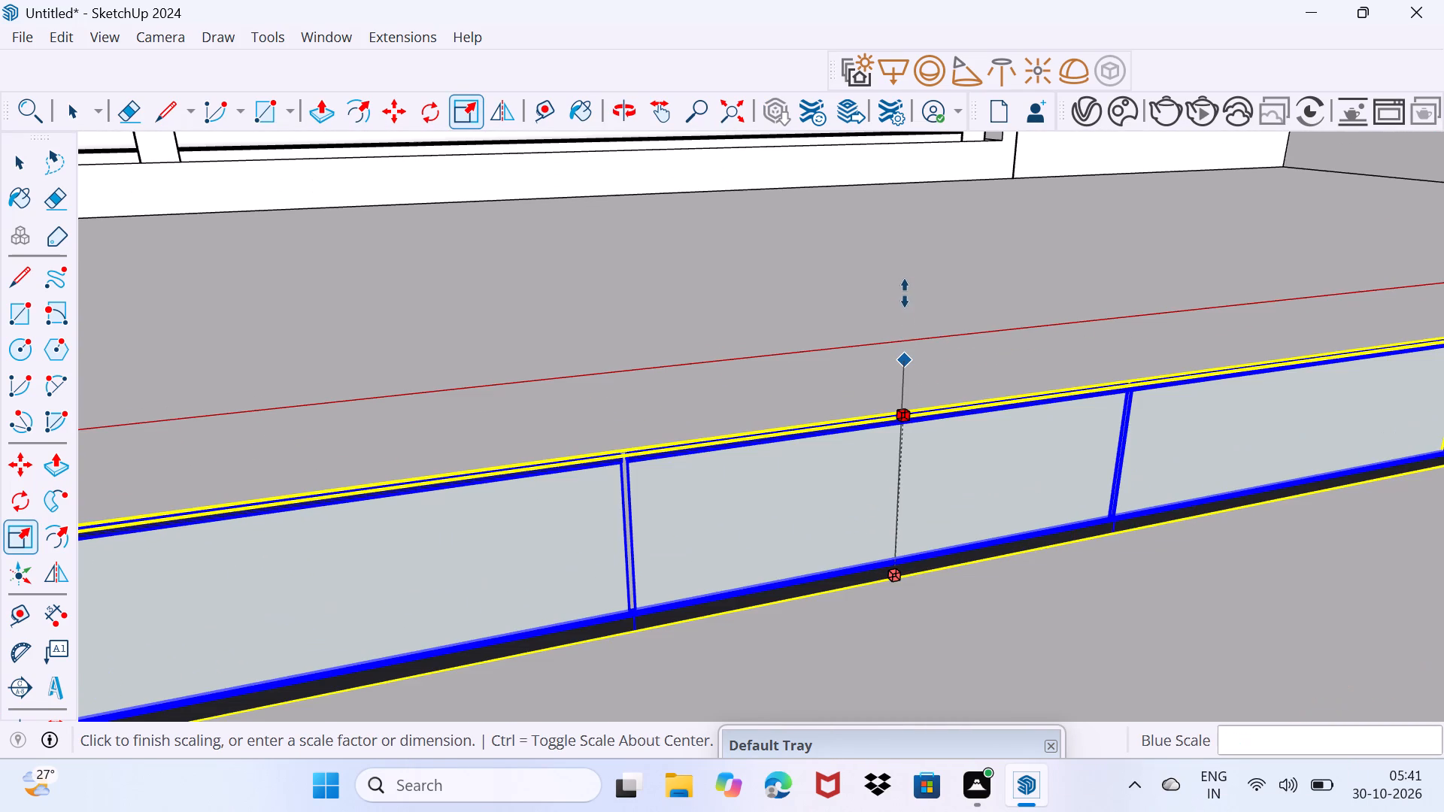
{"action": "left_click", "coordinate": [909, 267]}
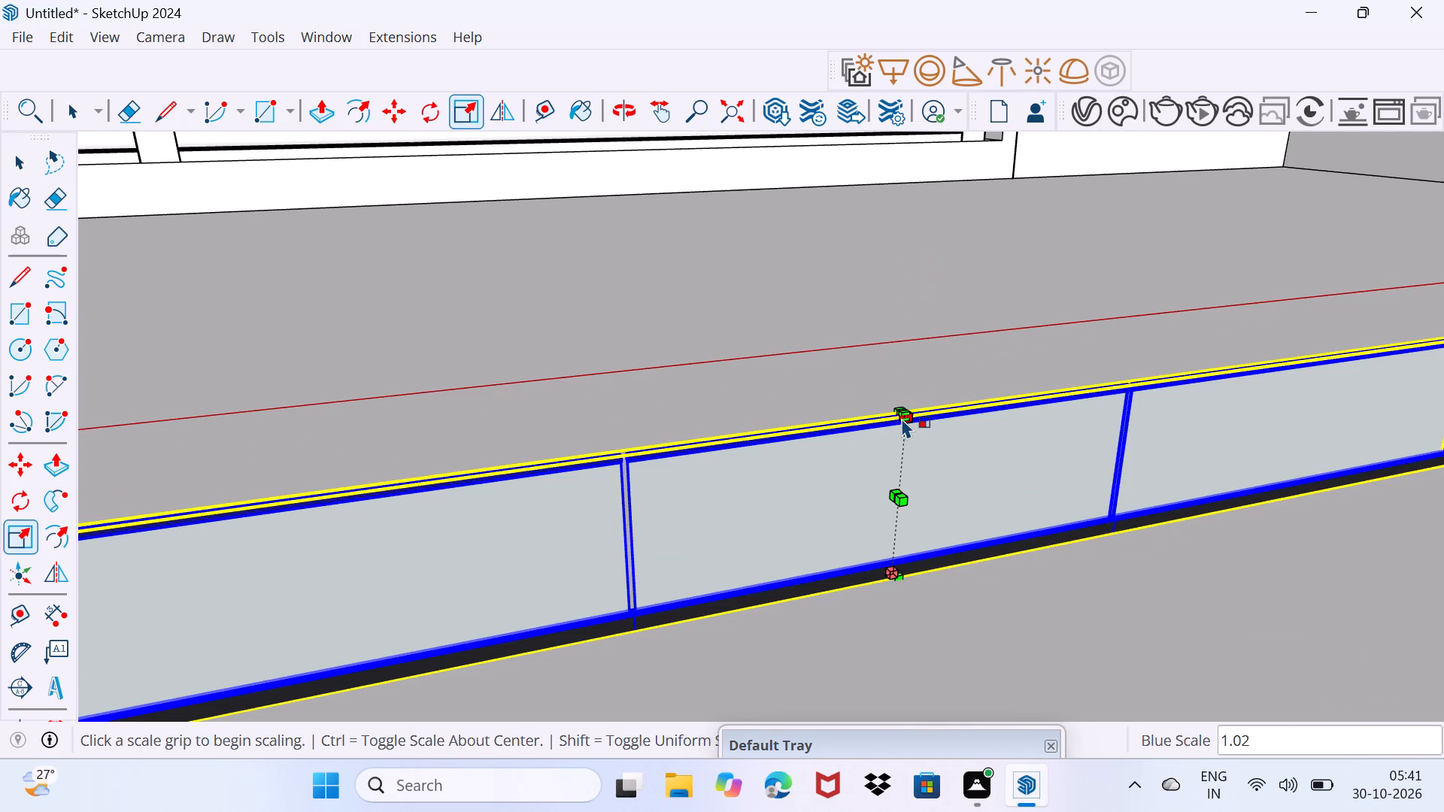
{"action": "left_click_drag", "start_coordinate": [896, 414], "coordinate": [938, 230]}
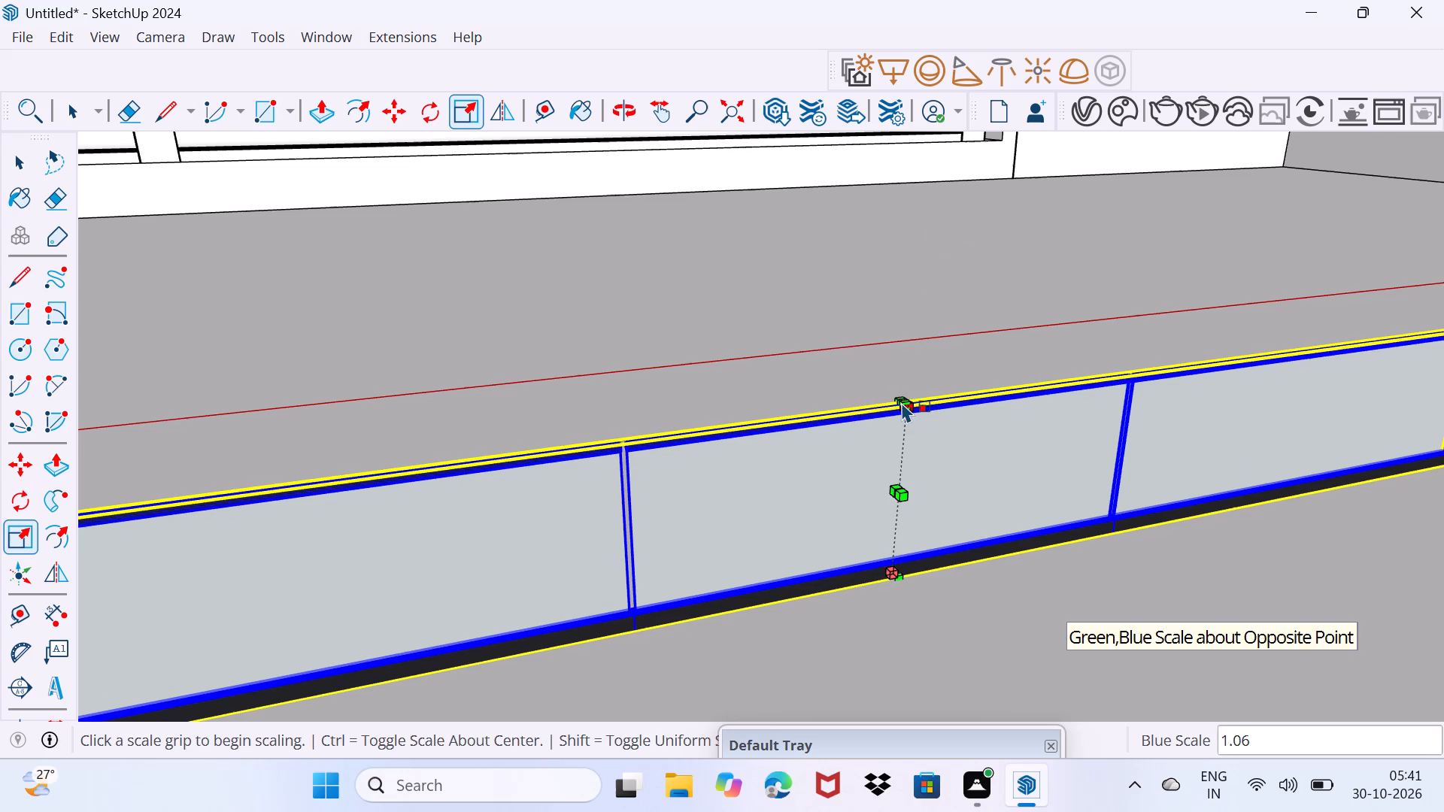
{"action": "left_click_drag", "start_coordinate": [898, 400], "coordinate": [915, 287]}
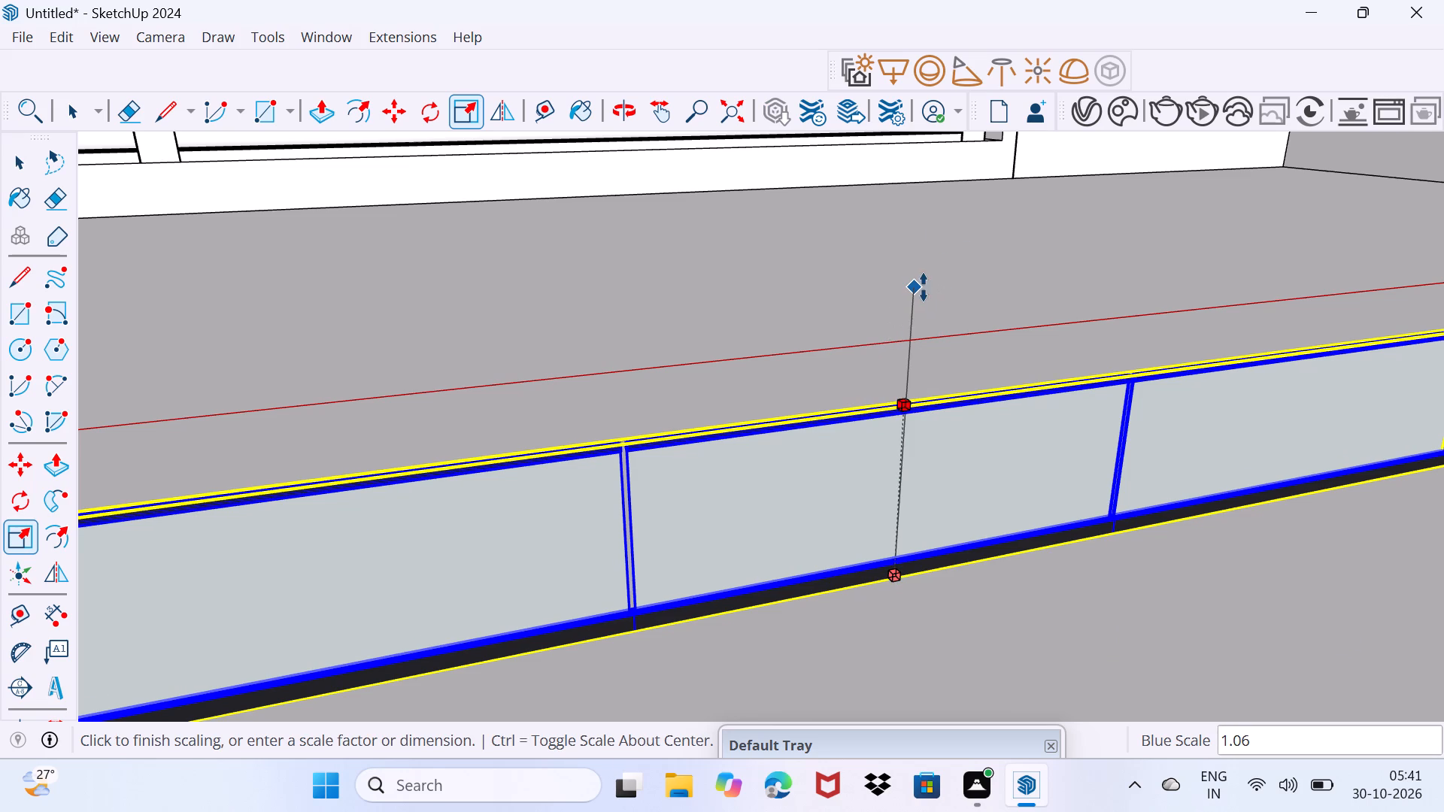
{"action": "left_click", "coordinate": [924, 287]}
Scale the short railing copy along green and blue by about -0.53 and 2.00 from its top edge, and clear the selection.
{"action": "left_click_drag", "start_coordinate": [900, 403], "coordinate": [912, 323]}
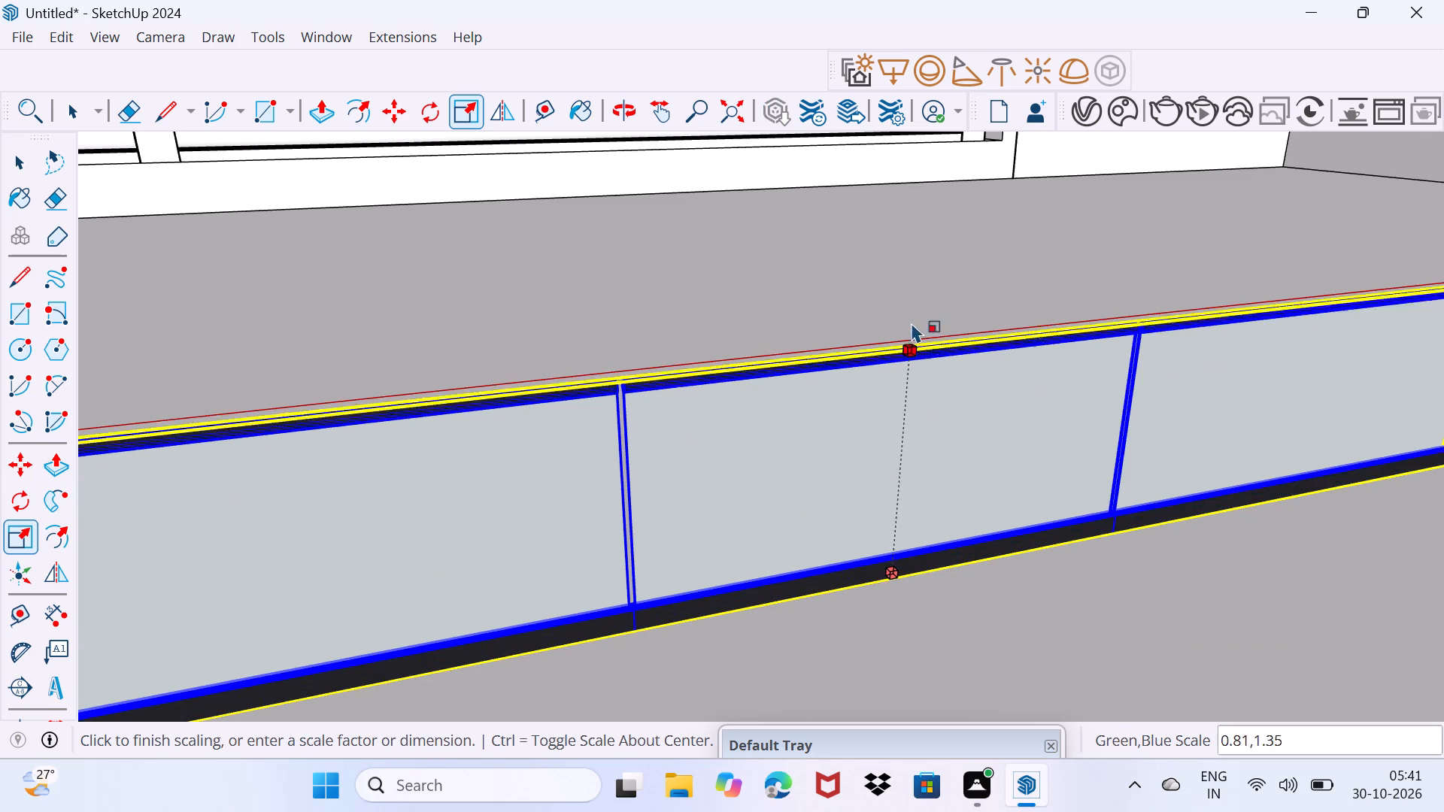
{"action": "left_click_drag", "start_coordinate": [912, 323], "coordinate": [909, 211]}
{"action": "left_click", "coordinate": [909, 211]}
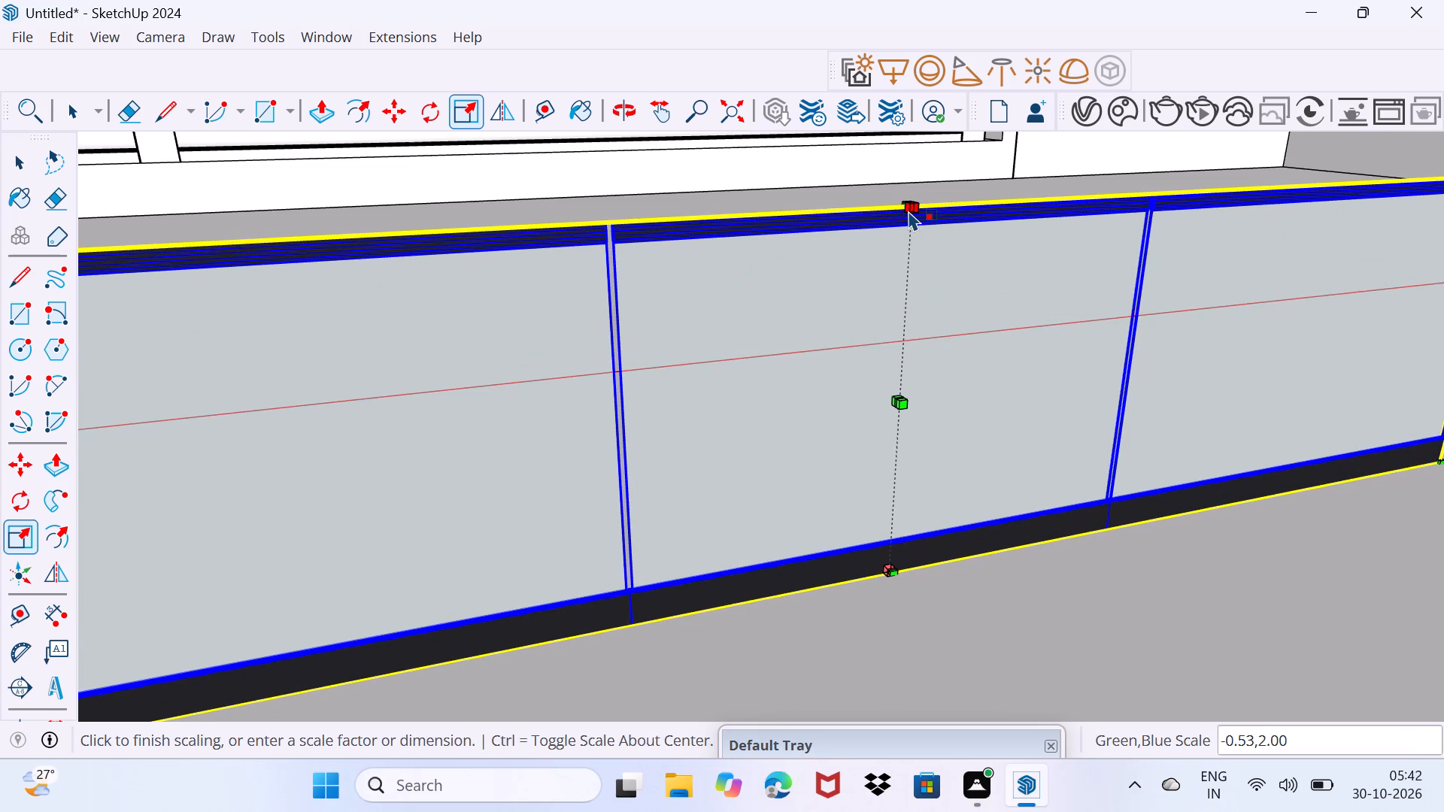
{"action": "key", "text": "space"}
{"action": "left_click_drag", "start_coordinate": [910, 434], "coordinate": [912, 345]}
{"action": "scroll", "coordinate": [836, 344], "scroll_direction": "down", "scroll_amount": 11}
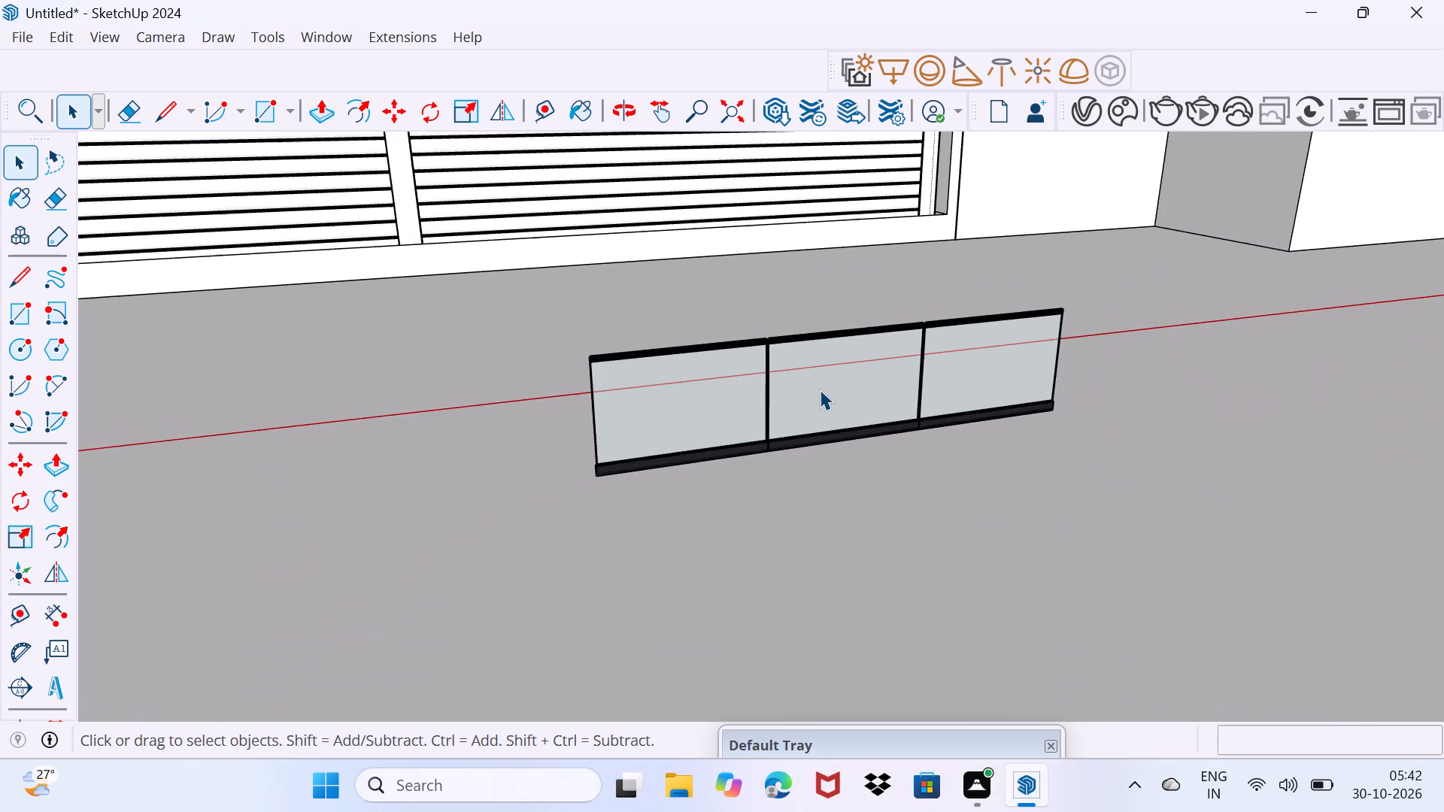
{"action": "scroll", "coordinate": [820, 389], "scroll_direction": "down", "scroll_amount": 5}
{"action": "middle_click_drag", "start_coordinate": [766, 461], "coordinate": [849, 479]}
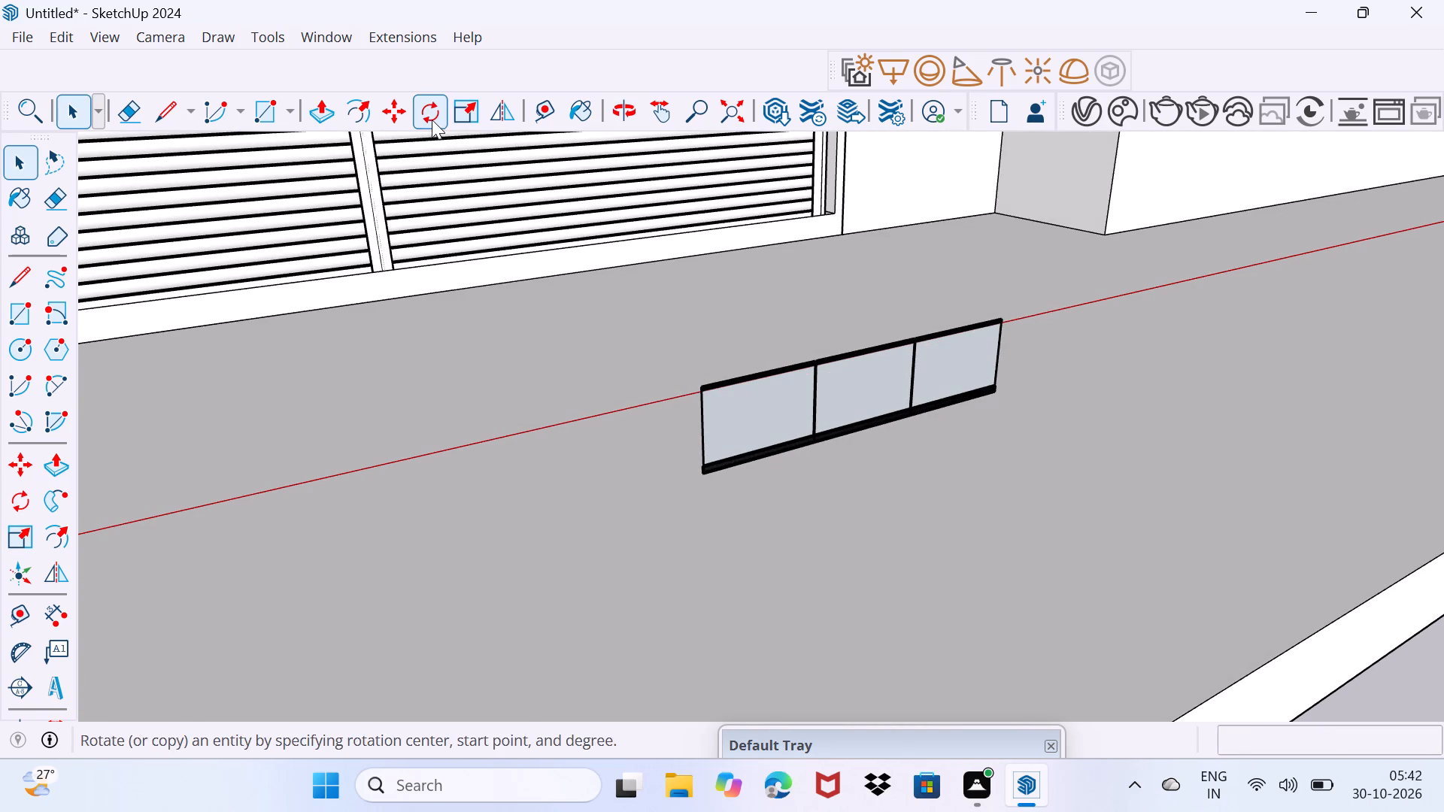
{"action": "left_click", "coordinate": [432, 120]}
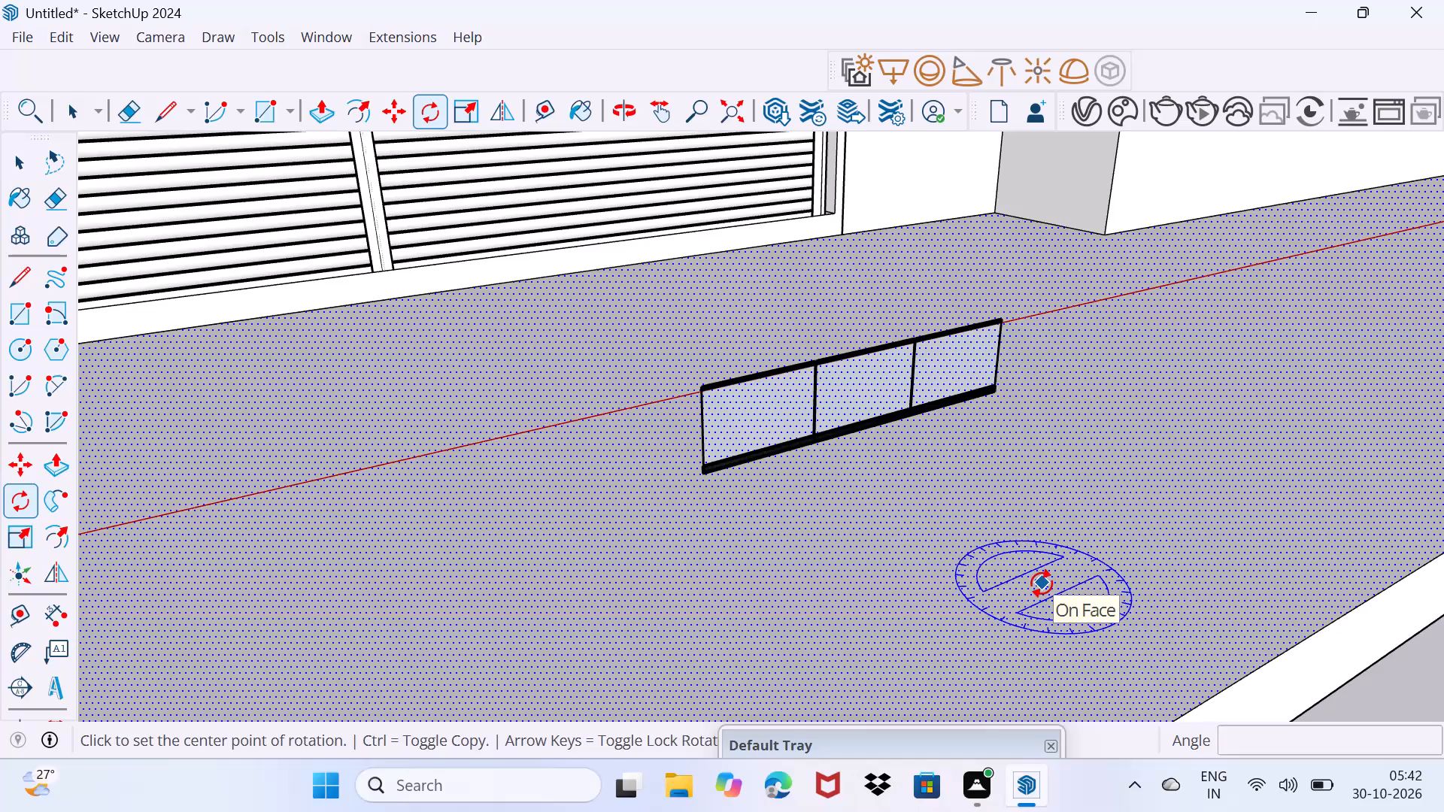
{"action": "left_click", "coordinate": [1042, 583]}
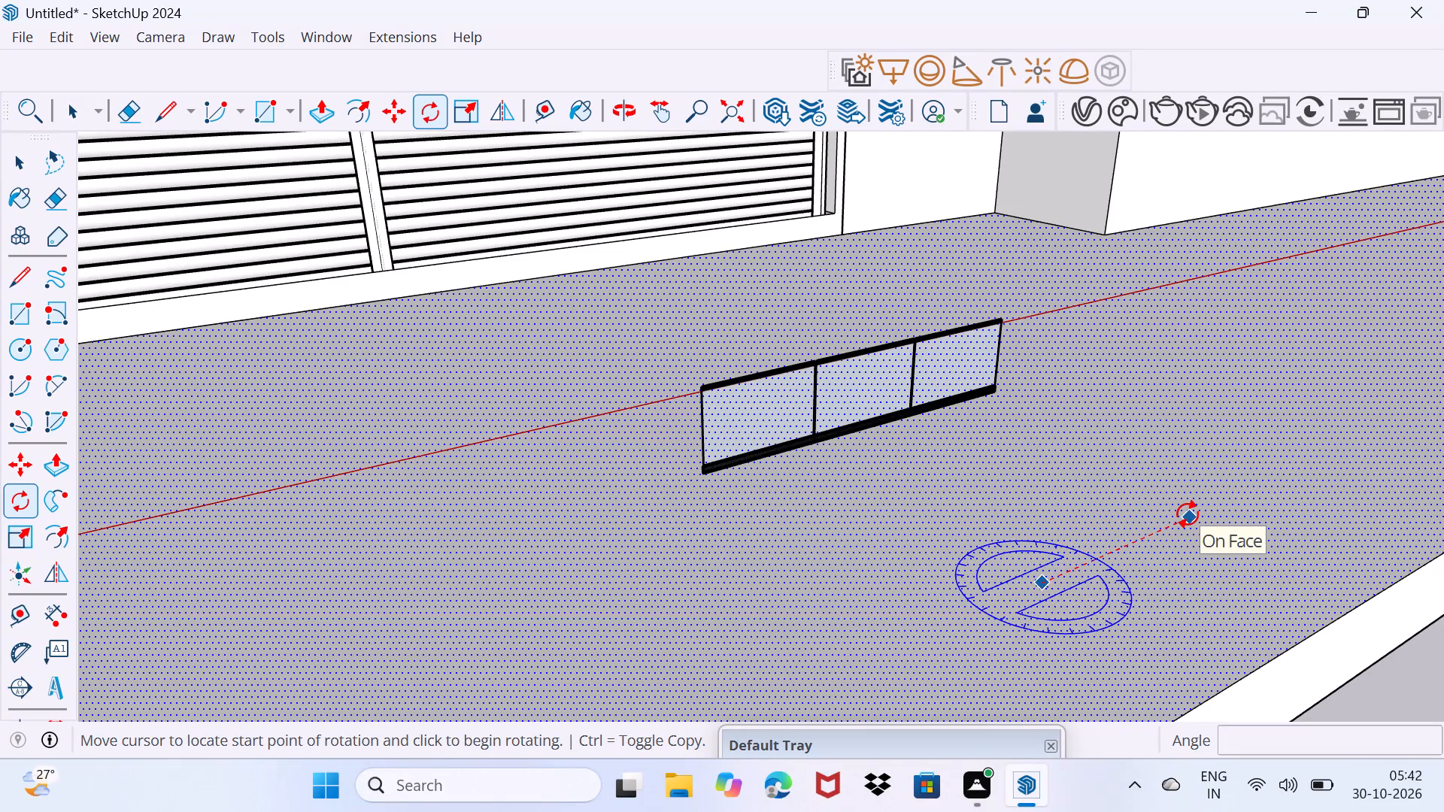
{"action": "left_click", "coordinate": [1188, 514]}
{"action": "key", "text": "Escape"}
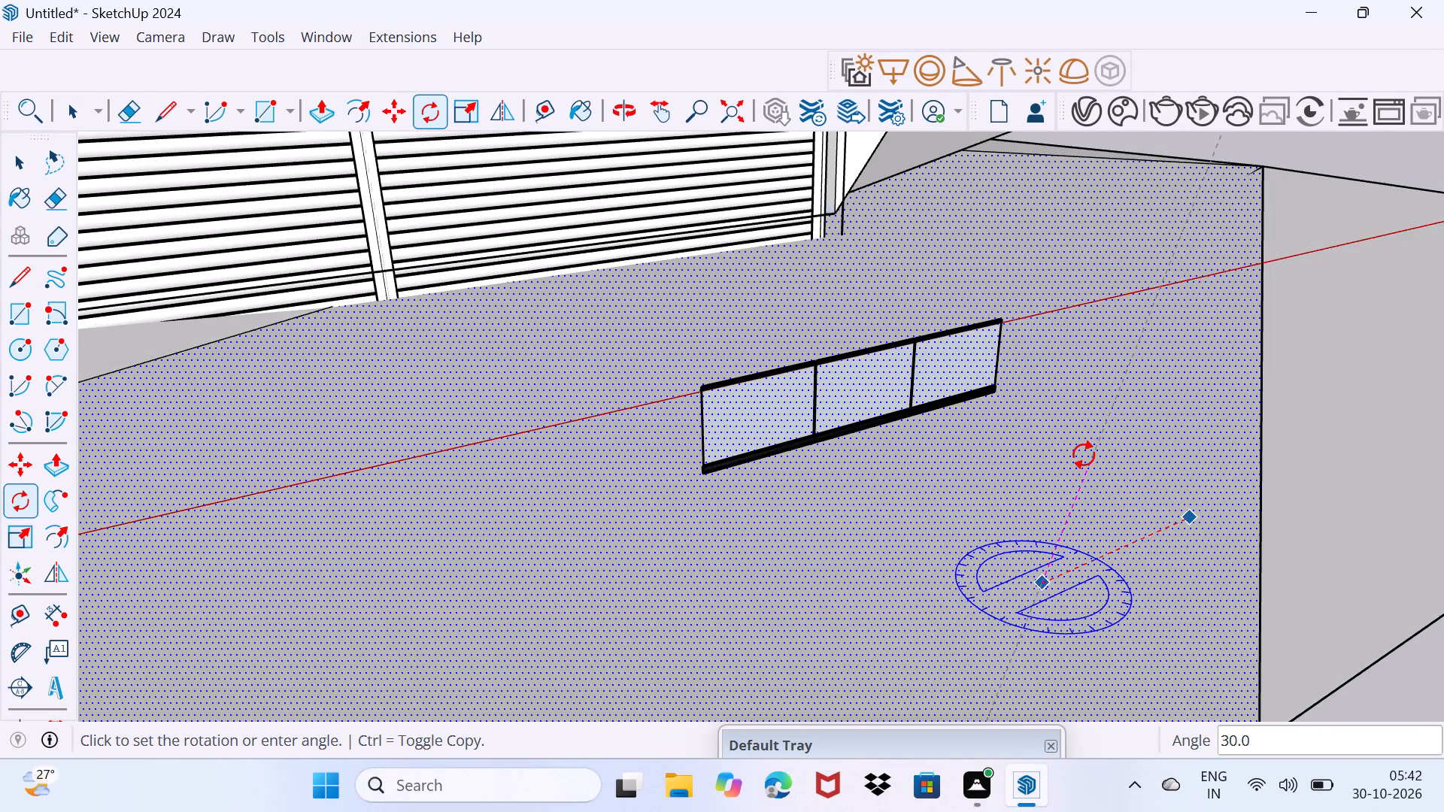
Rotate the short glass railing 90° on the ground slab so it runs perpendicular to the facade.
{"action": "key", "text": "space"}
{"action": "left_click", "coordinate": [956, 404]}
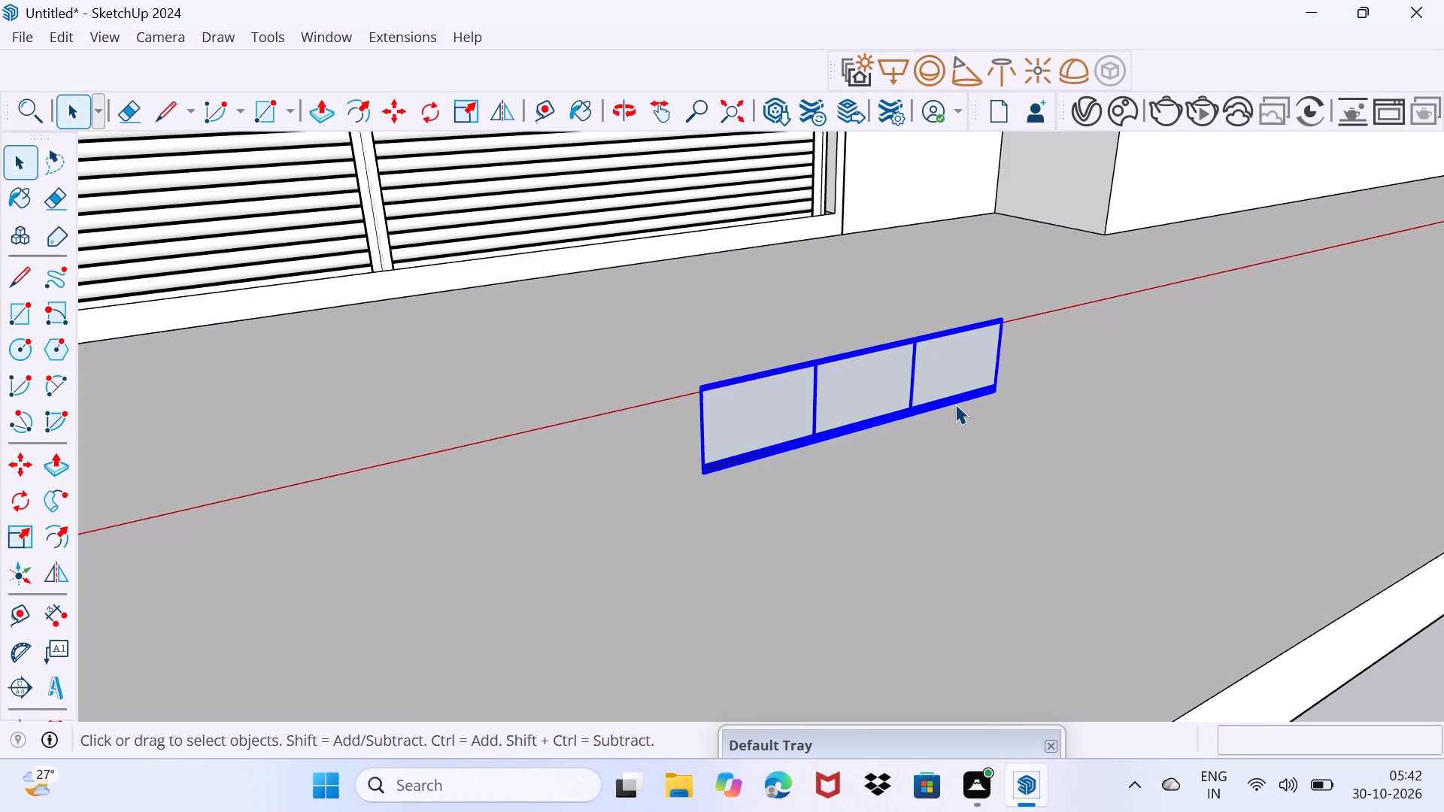
{"action": "left_click", "coordinate": [26, 498]}
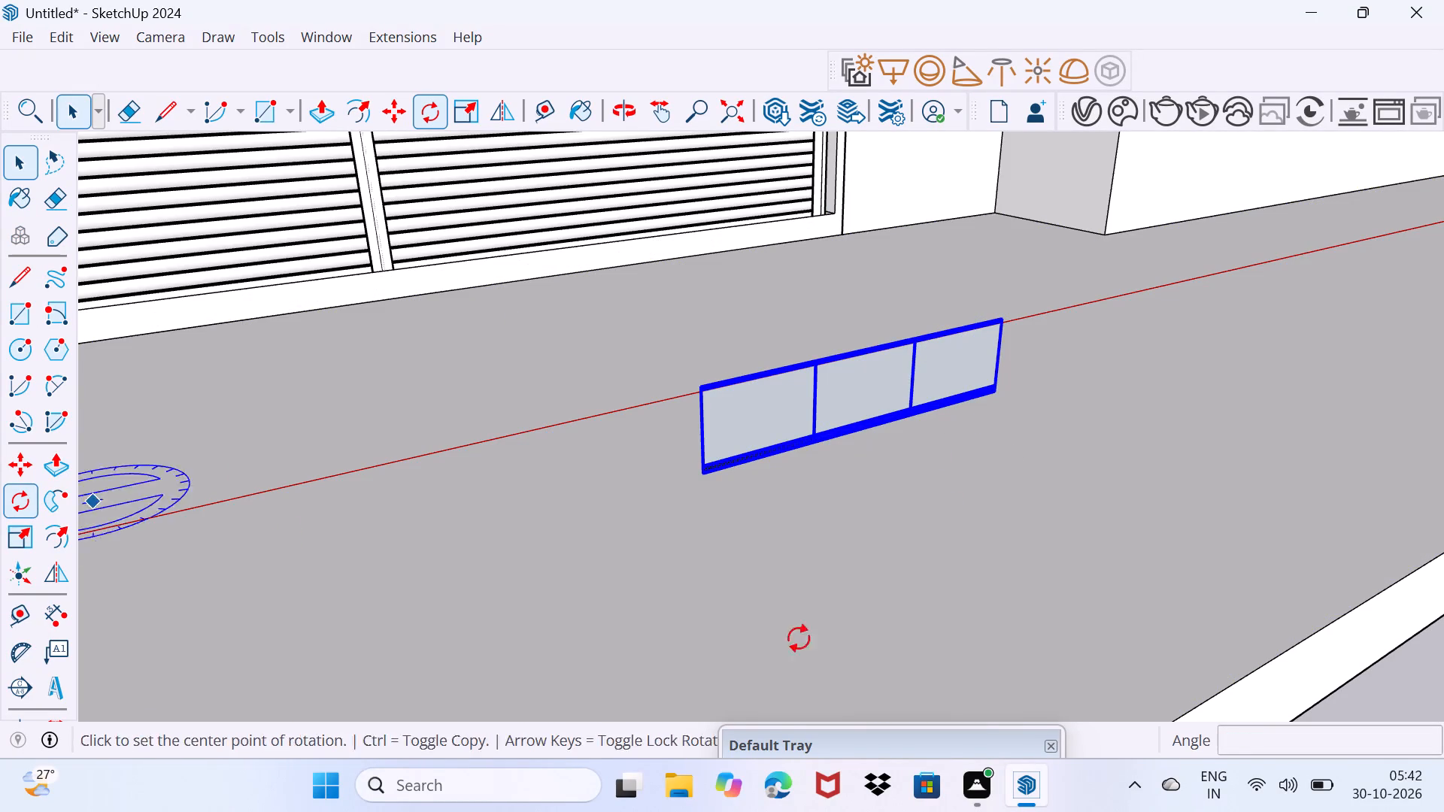
{"action": "left_click", "coordinate": [1108, 592]}
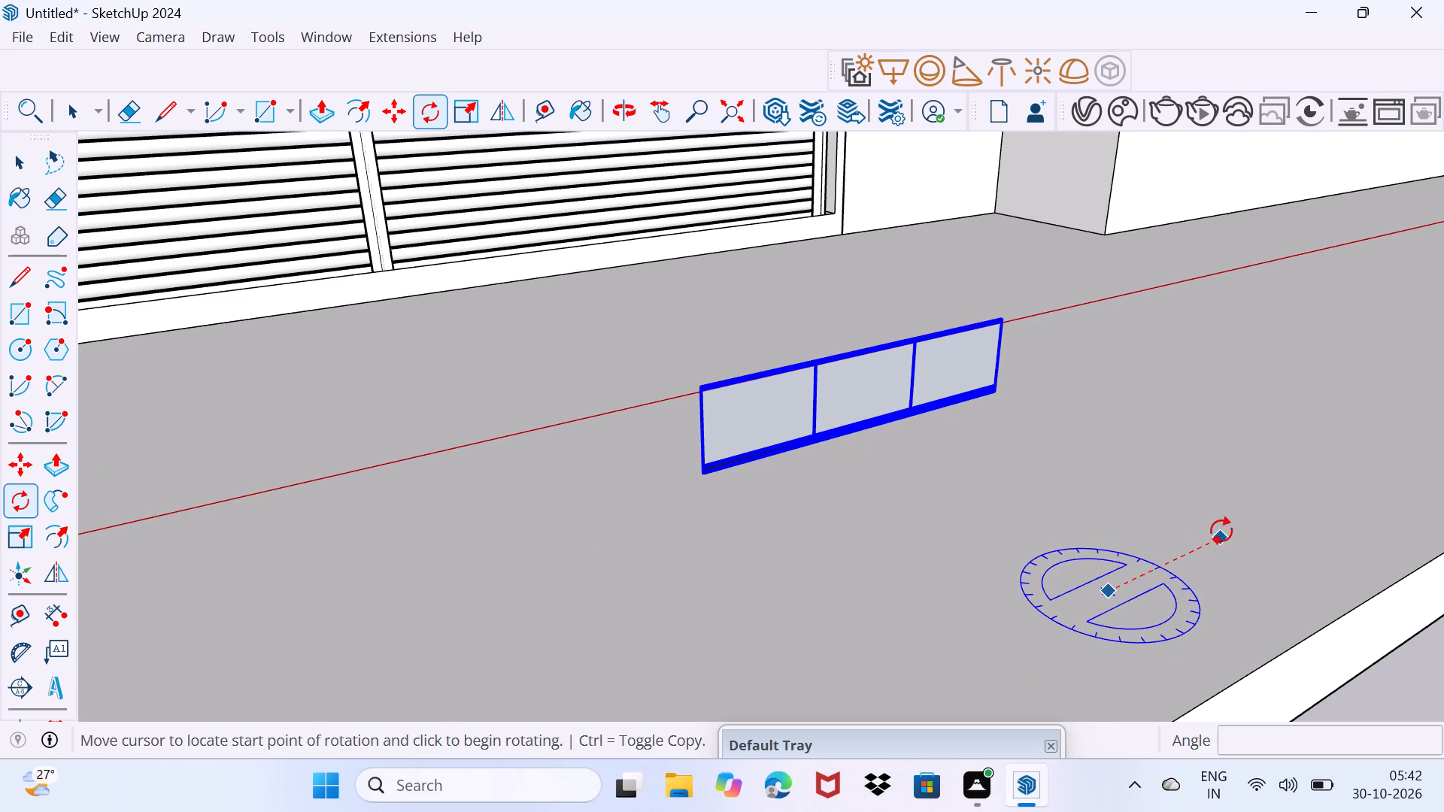
{"action": "left_click", "coordinate": [1221, 531]}
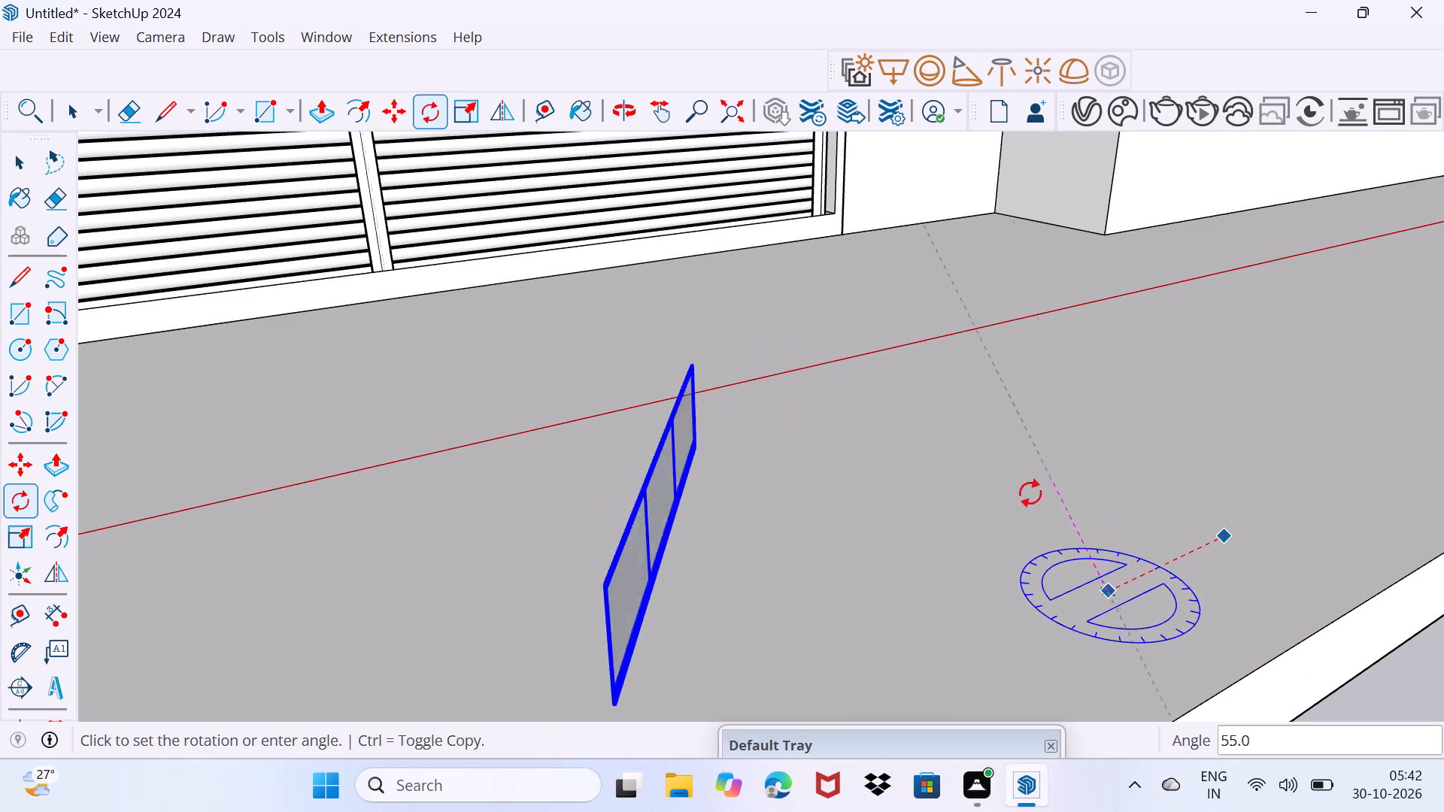
{"action": "left_click", "coordinate": [1012, 538]}
Move the rotated glass railing about 46' 7" to the first-floor balcony's open end, its lower corner against the building wall.
{"action": "scroll", "coordinate": [978, 523], "scroll_direction": "down", "scroll_amount": 2}
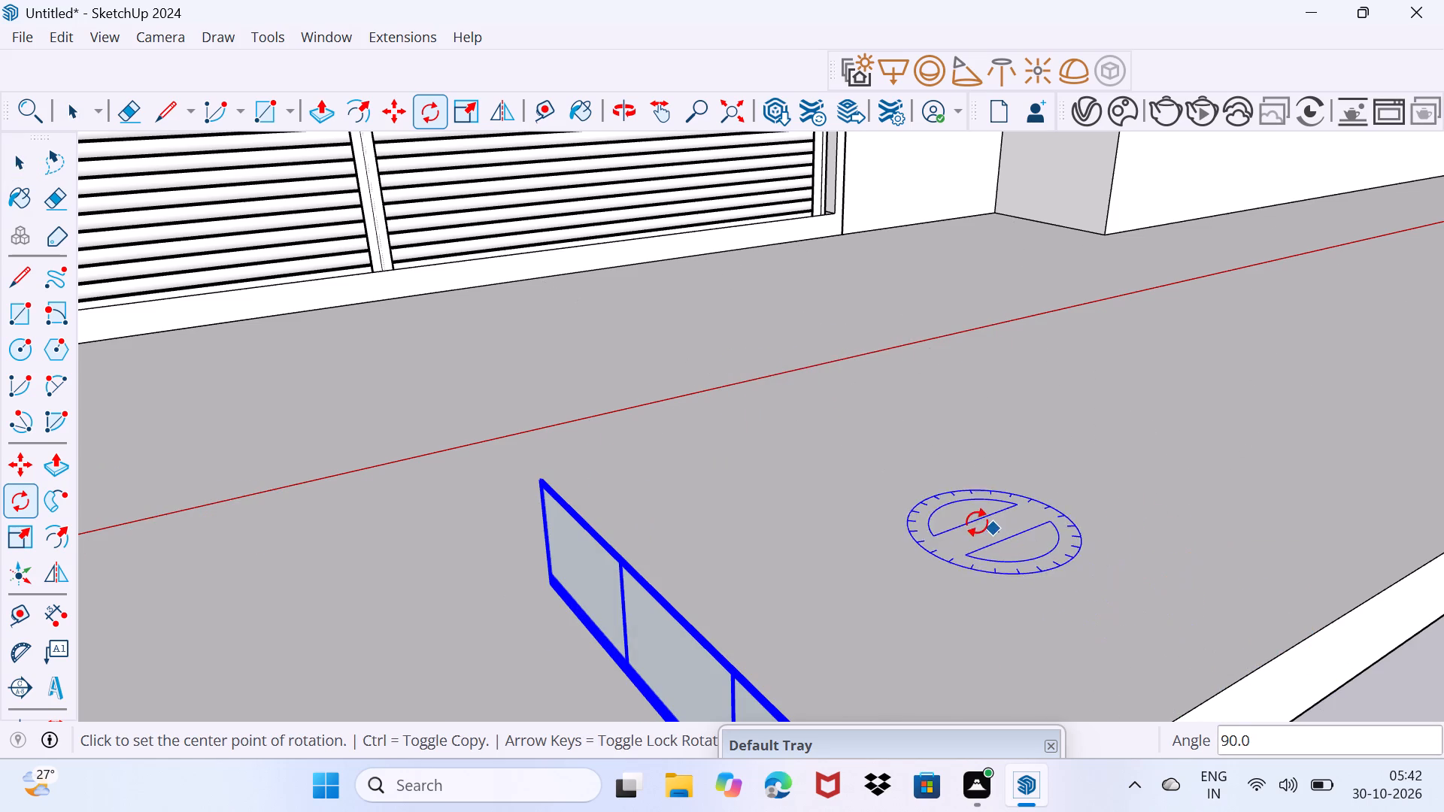
{"action": "scroll", "coordinate": [977, 523], "scroll_direction": "down", "scroll_amount": 15}
{"action": "middle_click_drag", "start_coordinate": [978, 552], "coordinate": [705, 535]}
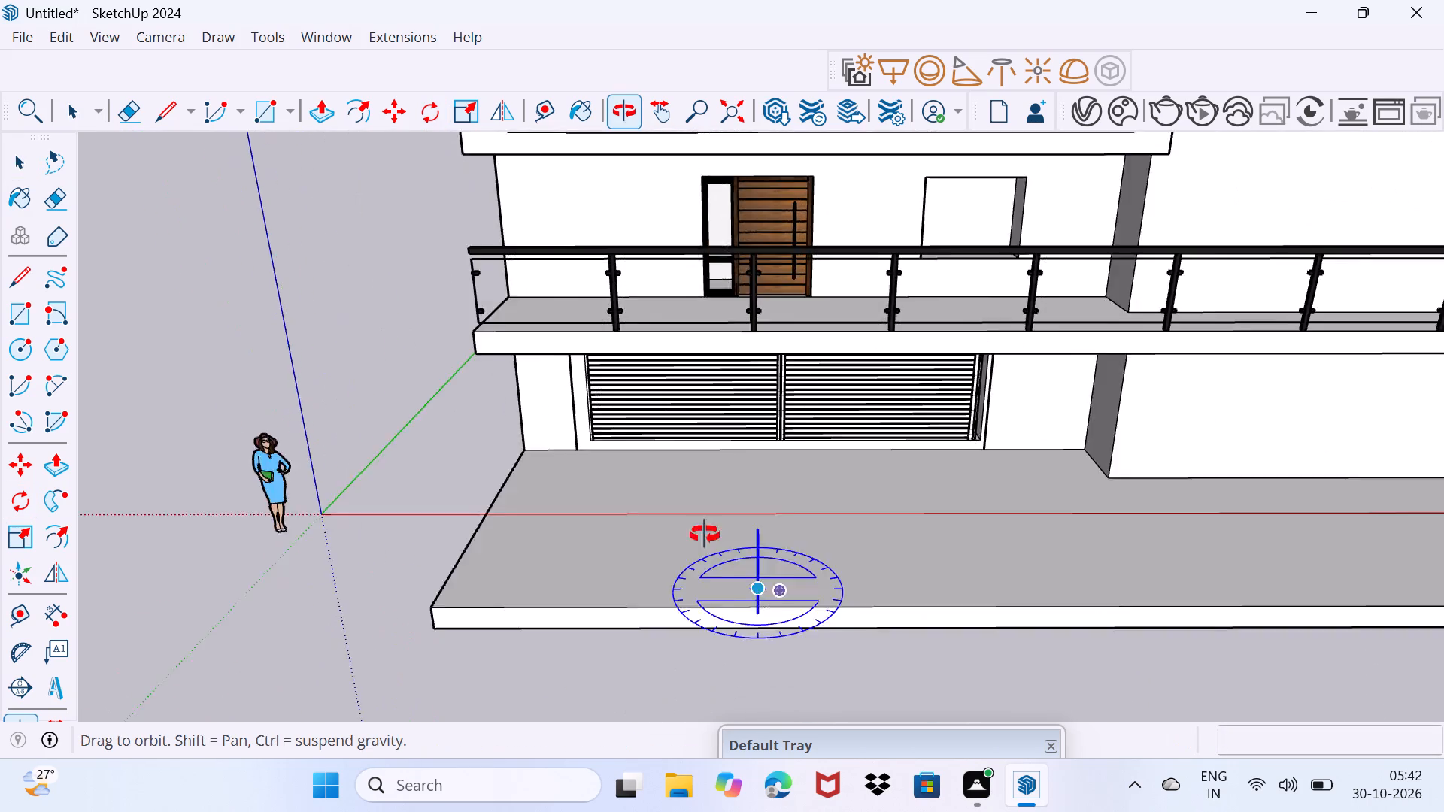
{"action": "middle_click_drag", "start_coordinate": [705, 535], "coordinate": [450, 520]}
{"action": "key", "text": "m"}
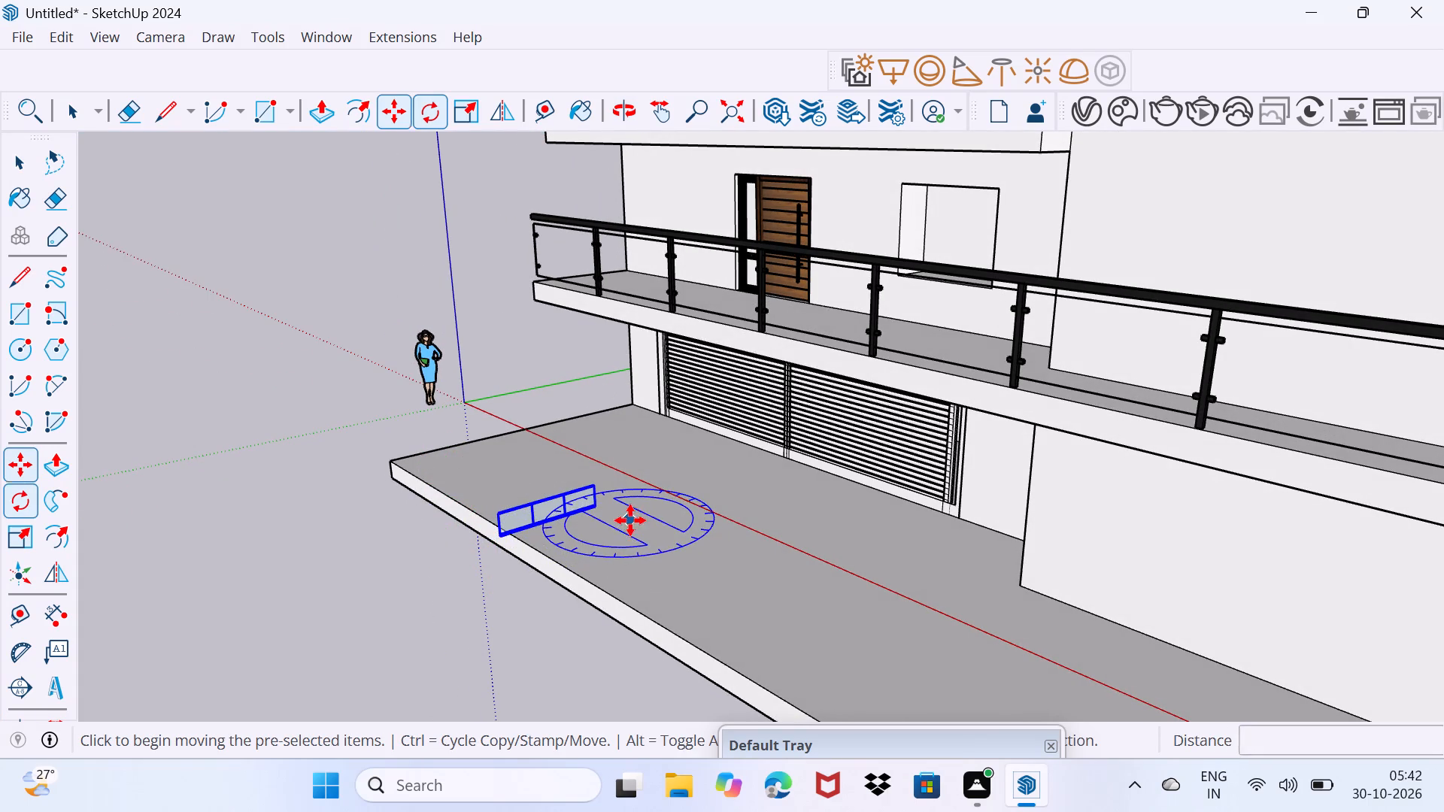
{"action": "left_click", "coordinate": [609, 507]}
{"action": "scroll", "coordinate": [778, 571], "scroll_direction": "down", "scroll_amount": 3}
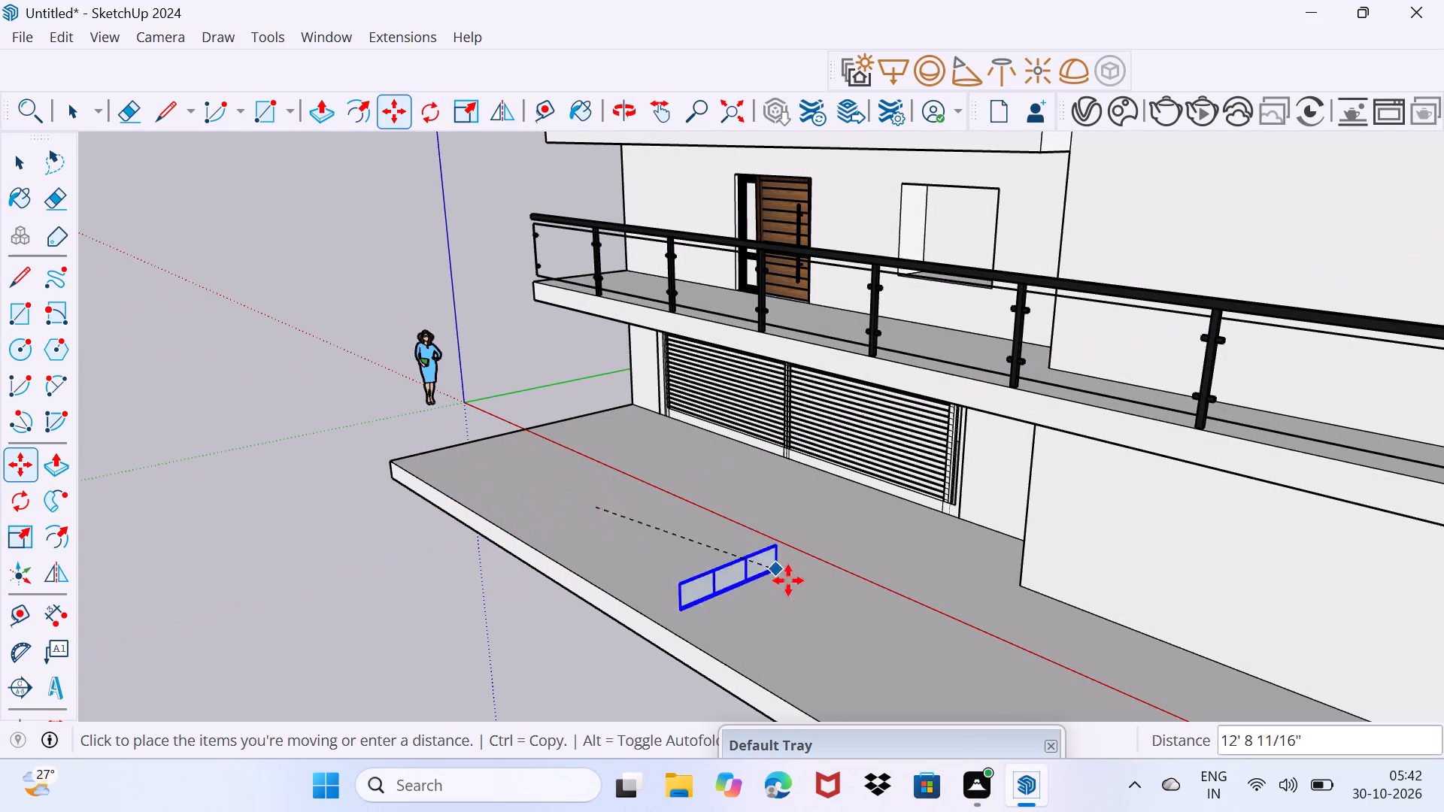
{"action": "scroll", "coordinate": [788, 580], "scroll_direction": "down", "scroll_amount": 1}
{"action": "middle_click_drag", "start_coordinate": [923, 595], "coordinate": [522, 607], "text": "shift"}
{"action": "scroll", "coordinate": [837, 583], "scroll_direction": "up", "scroll_amount": 2}
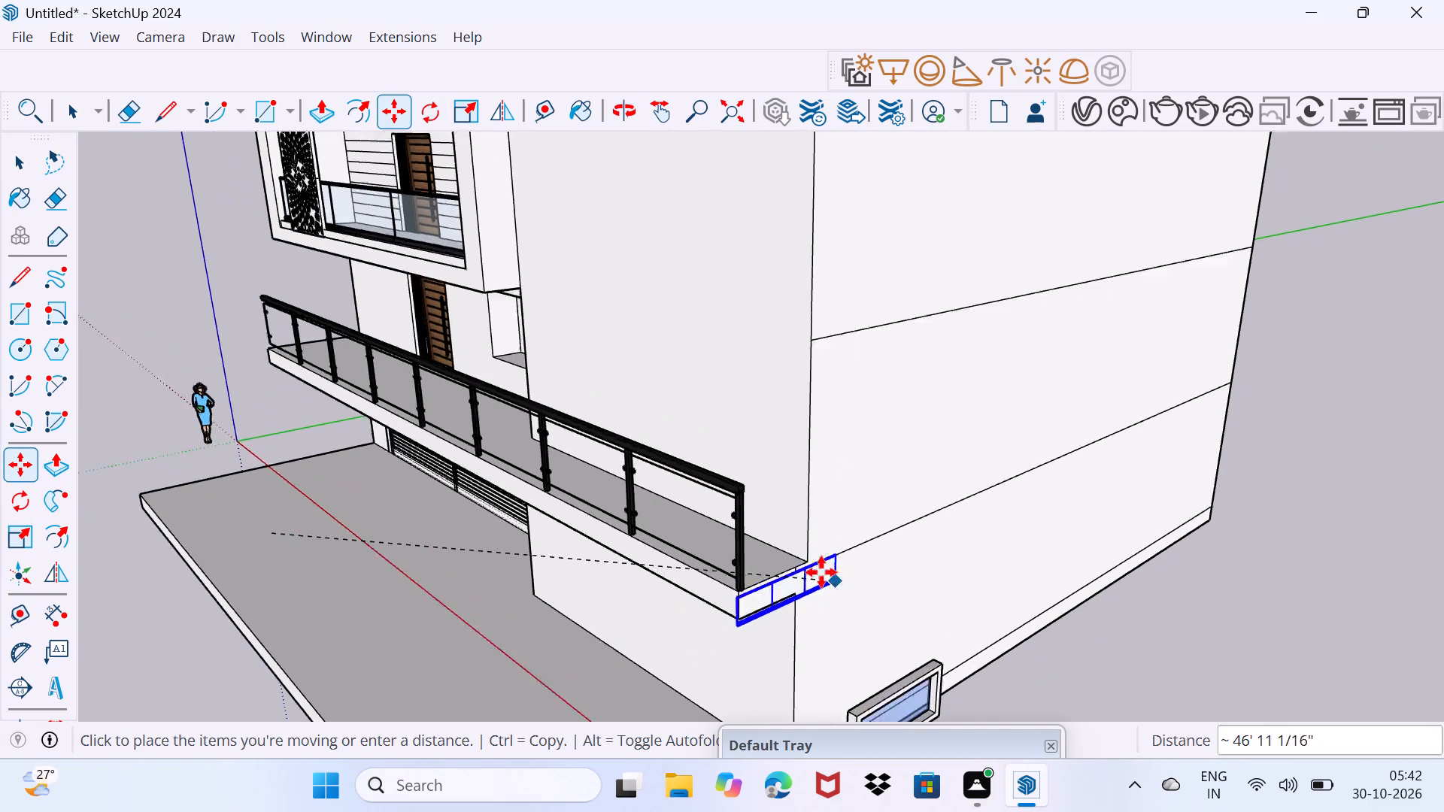
{"action": "scroll", "coordinate": [821, 572], "scroll_direction": "up", "scroll_amount": 12}
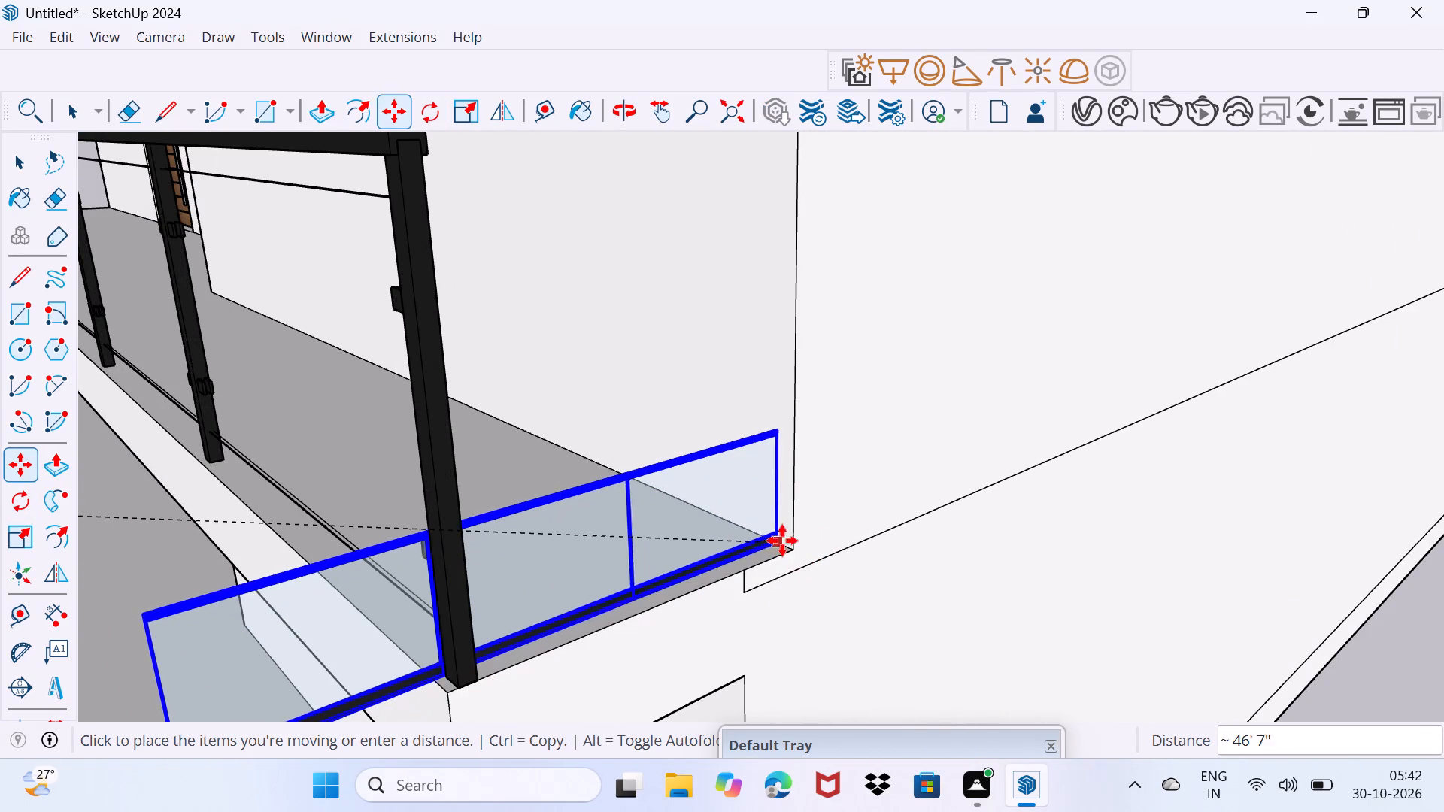
{"action": "left_click", "coordinate": [786, 544]}
Shorten the end railing with the Scale tool so it spans from the wall to the balcony's front corner post.
{"action": "scroll", "coordinate": [490, 551], "scroll_direction": "down", "scroll_amount": 2}
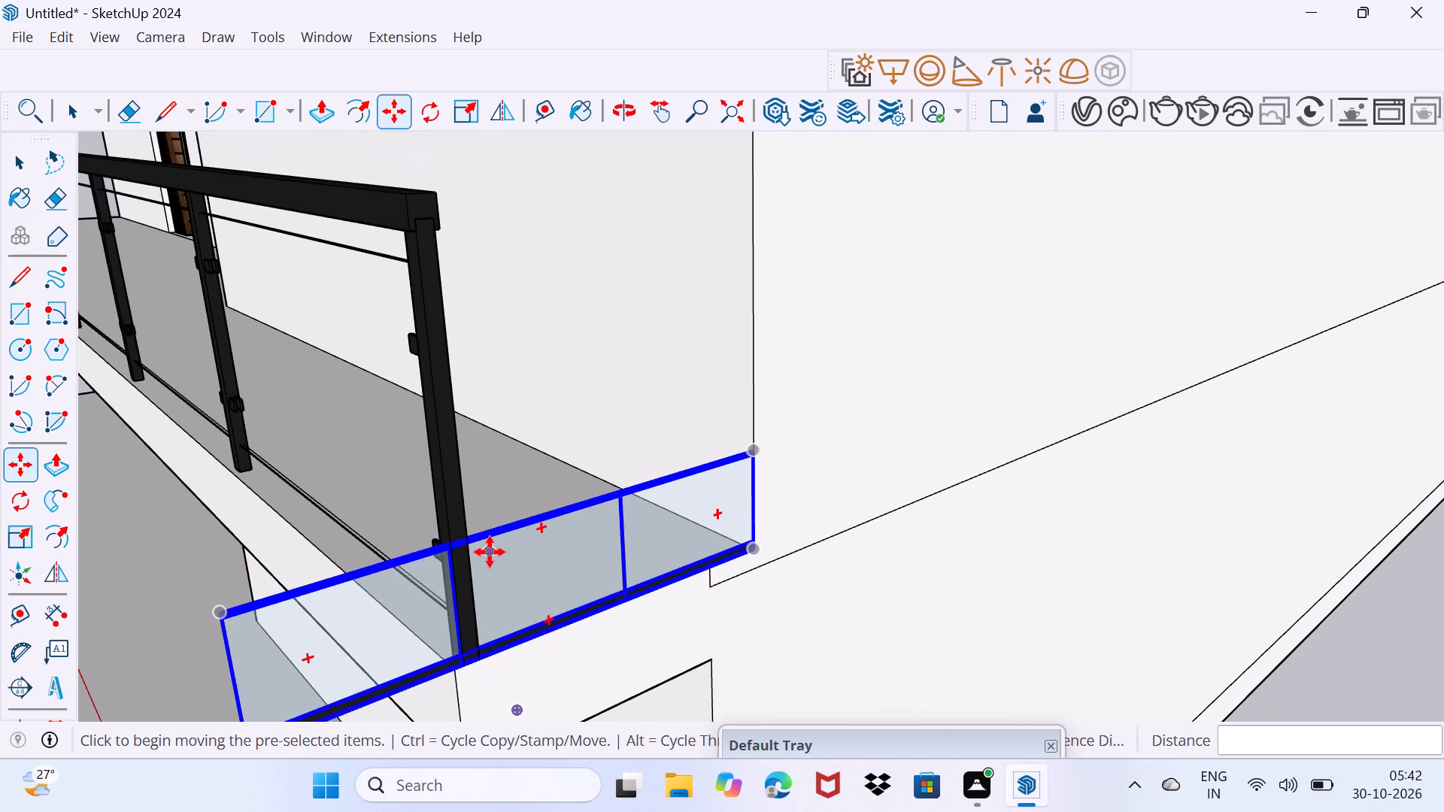
{"action": "middle_click_drag", "start_coordinate": [490, 553], "coordinate": [450, 428]}
{"action": "key", "text": "s"}
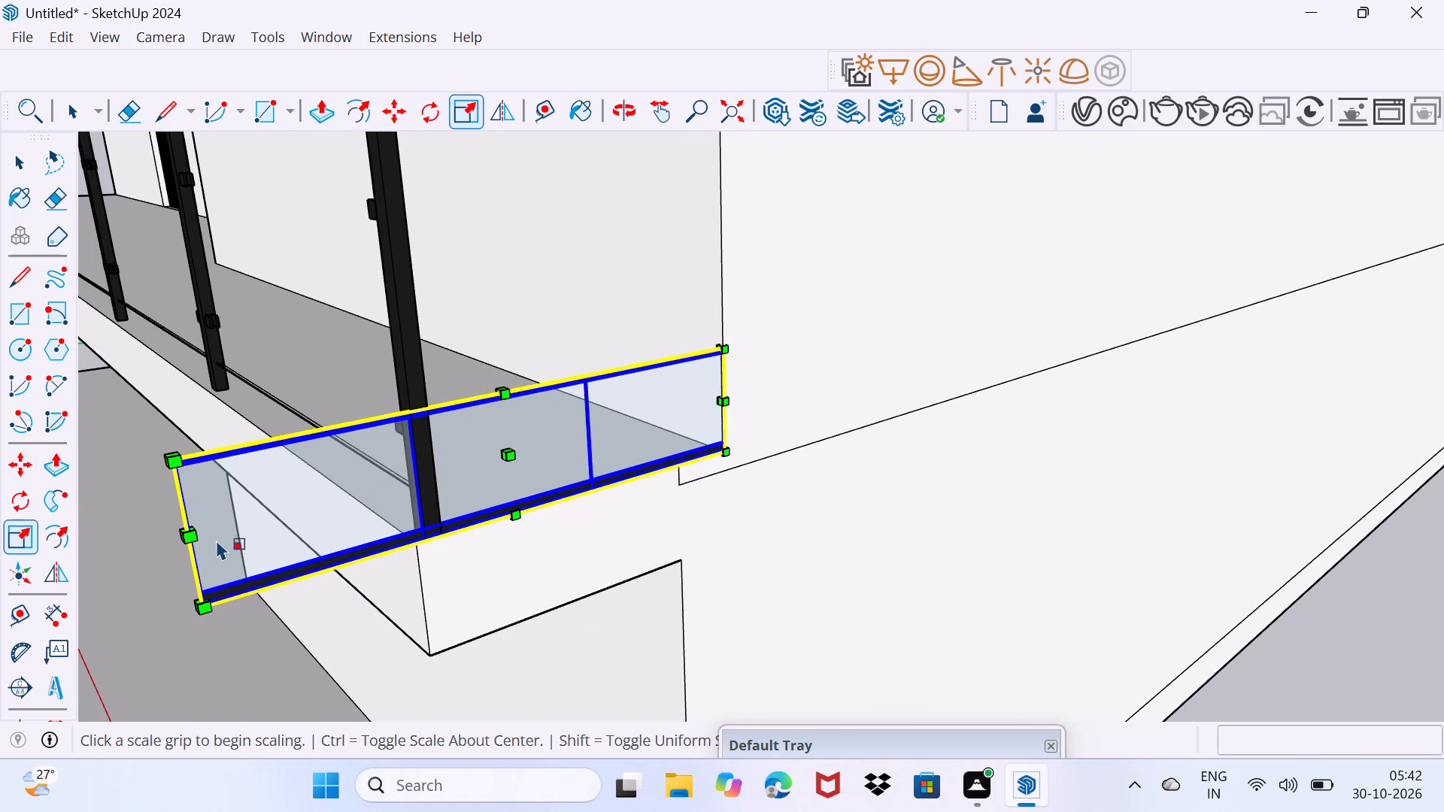
{"action": "scroll", "coordinate": [186, 542], "scroll_direction": "up", "scroll_amount": 3}
{"action": "scroll", "coordinate": [186, 541], "scroll_direction": "down", "scroll_amount": 4}
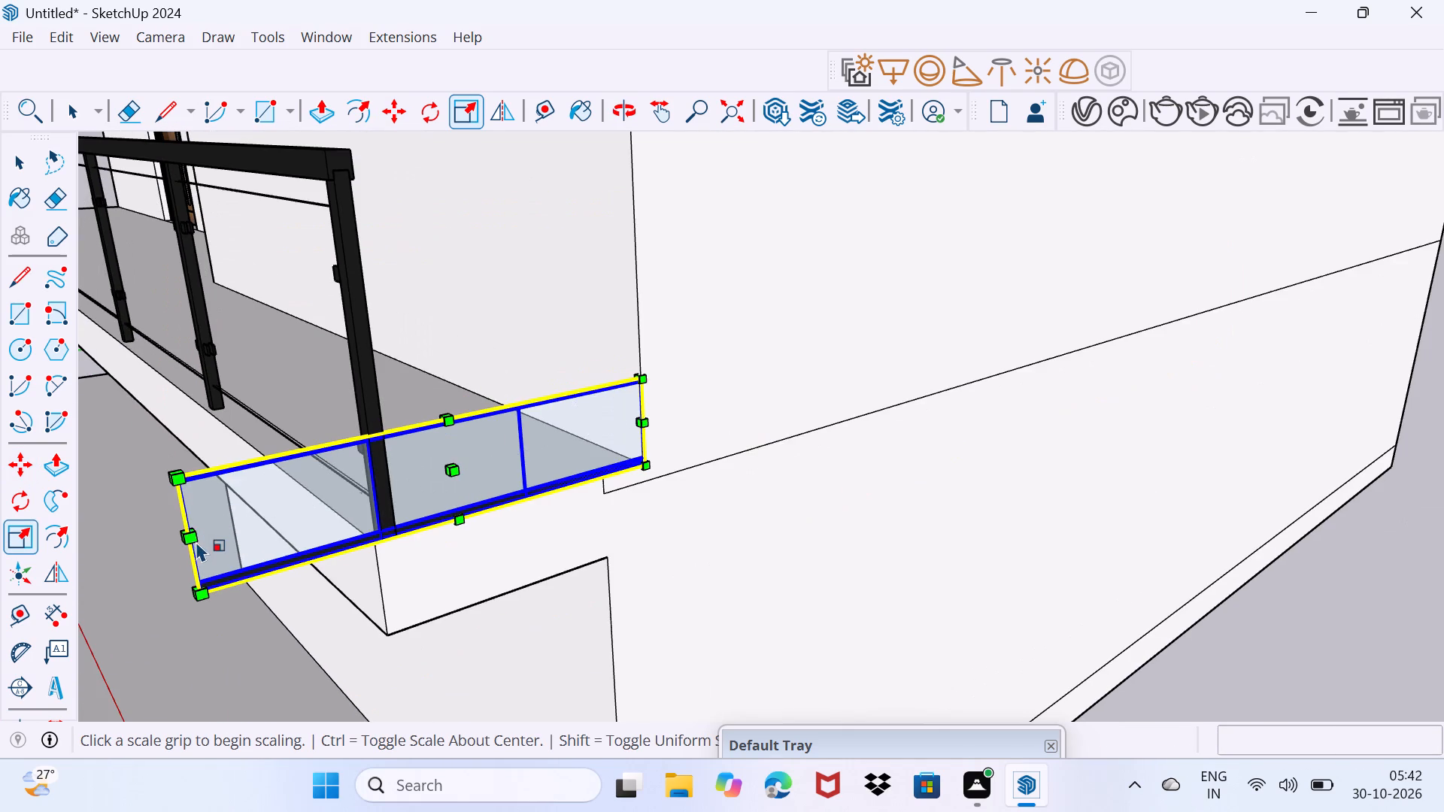
{"action": "scroll", "coordinate": [196, 541], "scroll_direction": "up", "scroll_amount": 3}
{"action": "middle_click_drag", "start_coordinate": [186, 552], "coordinate": [238, 530]}
{"action": "scroll", "coordinate": [677, 340], "scroll_direction": "up", "scroll_amount": 1}
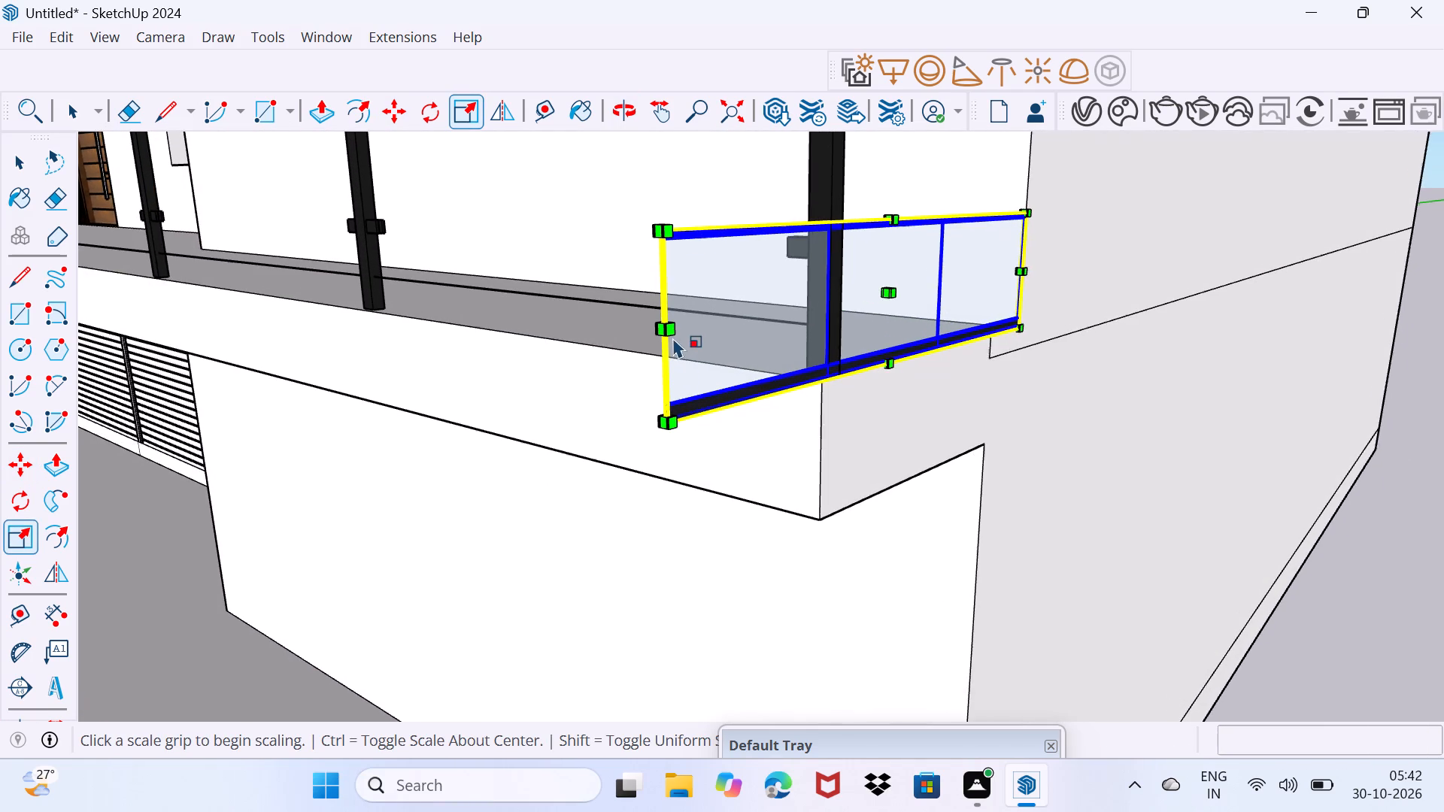
{"action": "scroll", "coordinate": [673, 338], "scroll_direction": "up", "scroll_amount": 1}
{"action": "left_click_drag", "start_coordinate": [678, 326], "coordinate": [795, 299]}
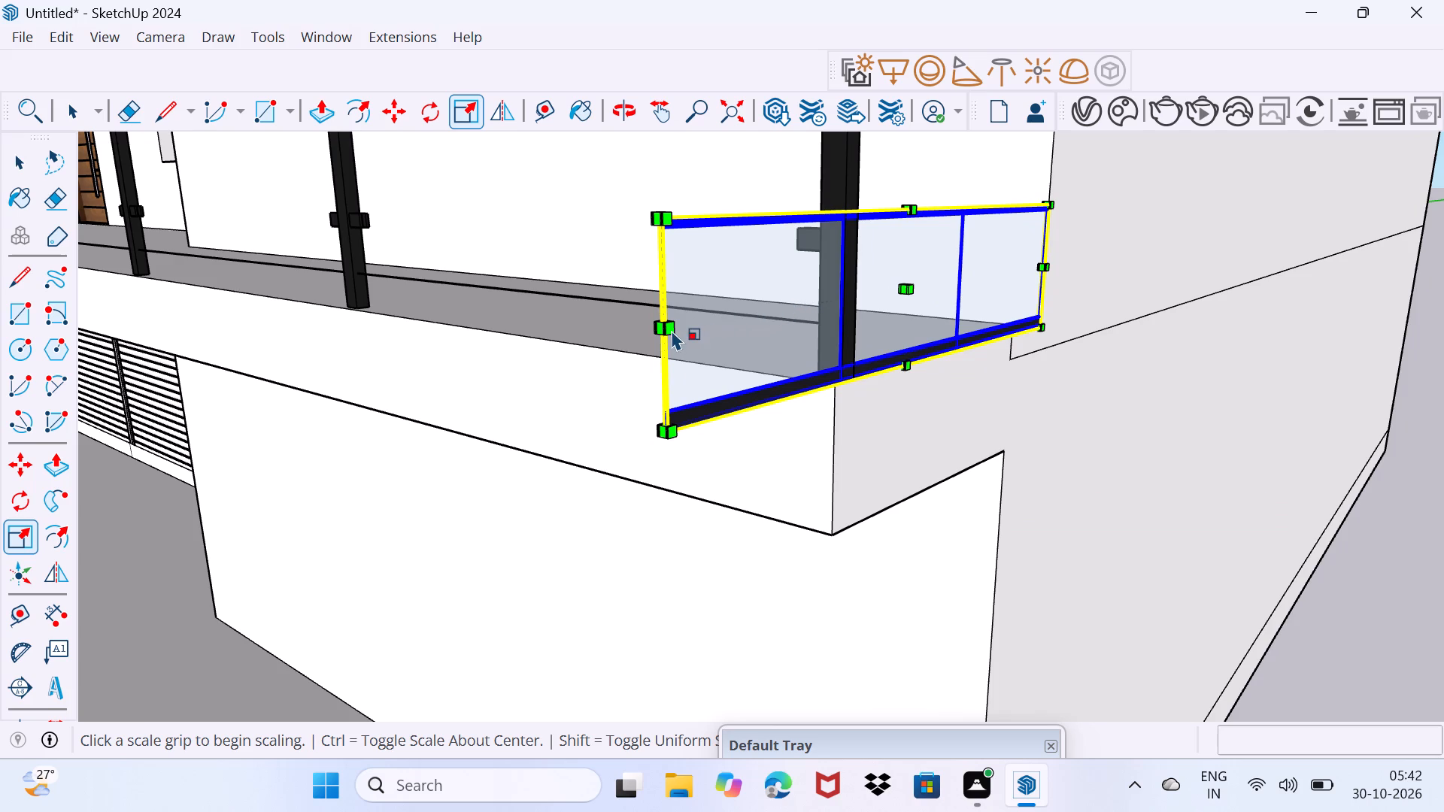
{"action": "left_click_drag", "start_coordinate": [669, 330], "coordinate": [850, 284]}
Stretch the end railing upward with the Scale tool to the front railing's handrail height, and clear the selection.
{"action": "middle_click_drag", "start_coordinate": [913, 227], "coordinate": [741, 354]}
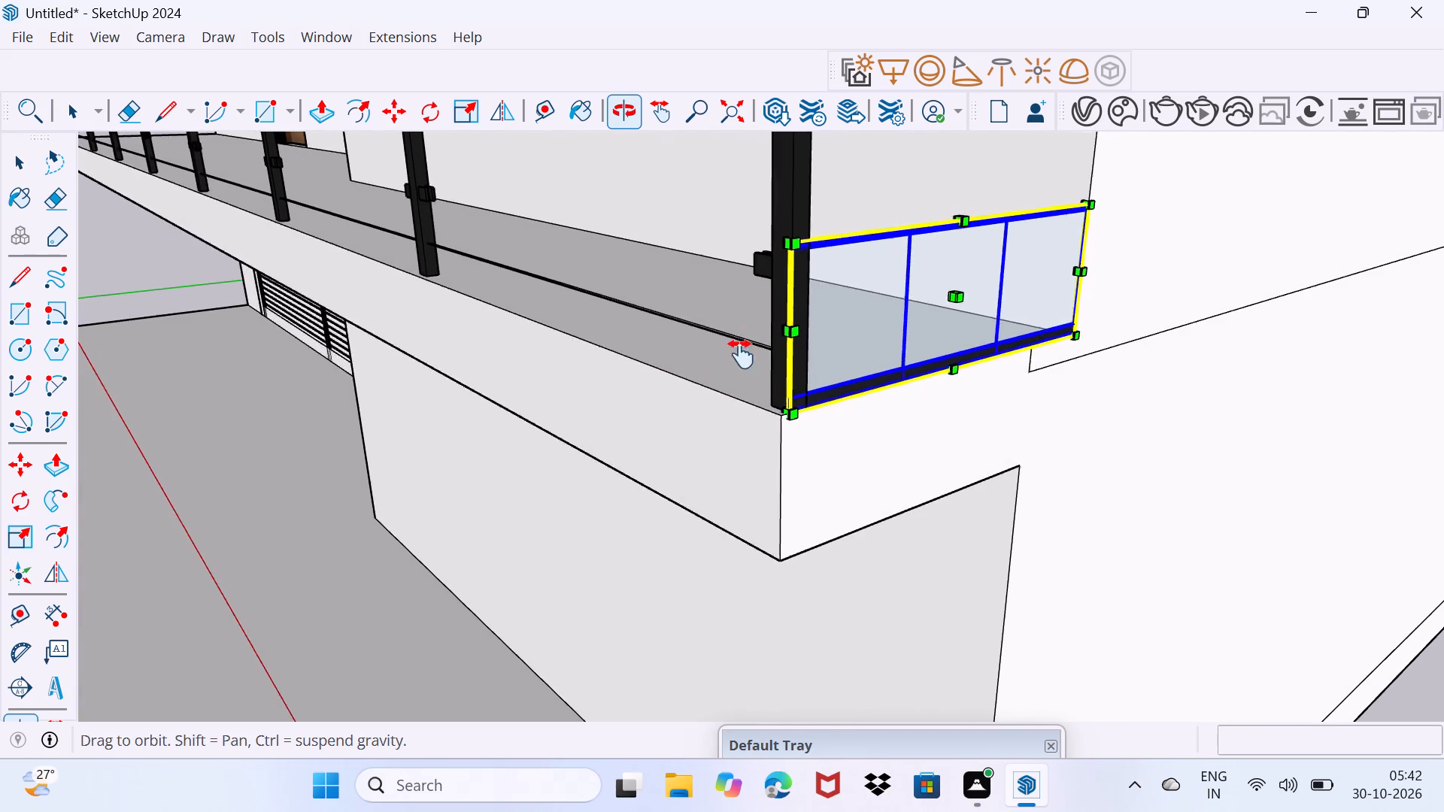
{"action": "middle_click_drag", "start_coordinate": [741, 354], "coordinate": [481, 676]}
{"action": "scroll", "coordinate": [611, 602], "scroll_direction": "up", "scroll_amount": 2}
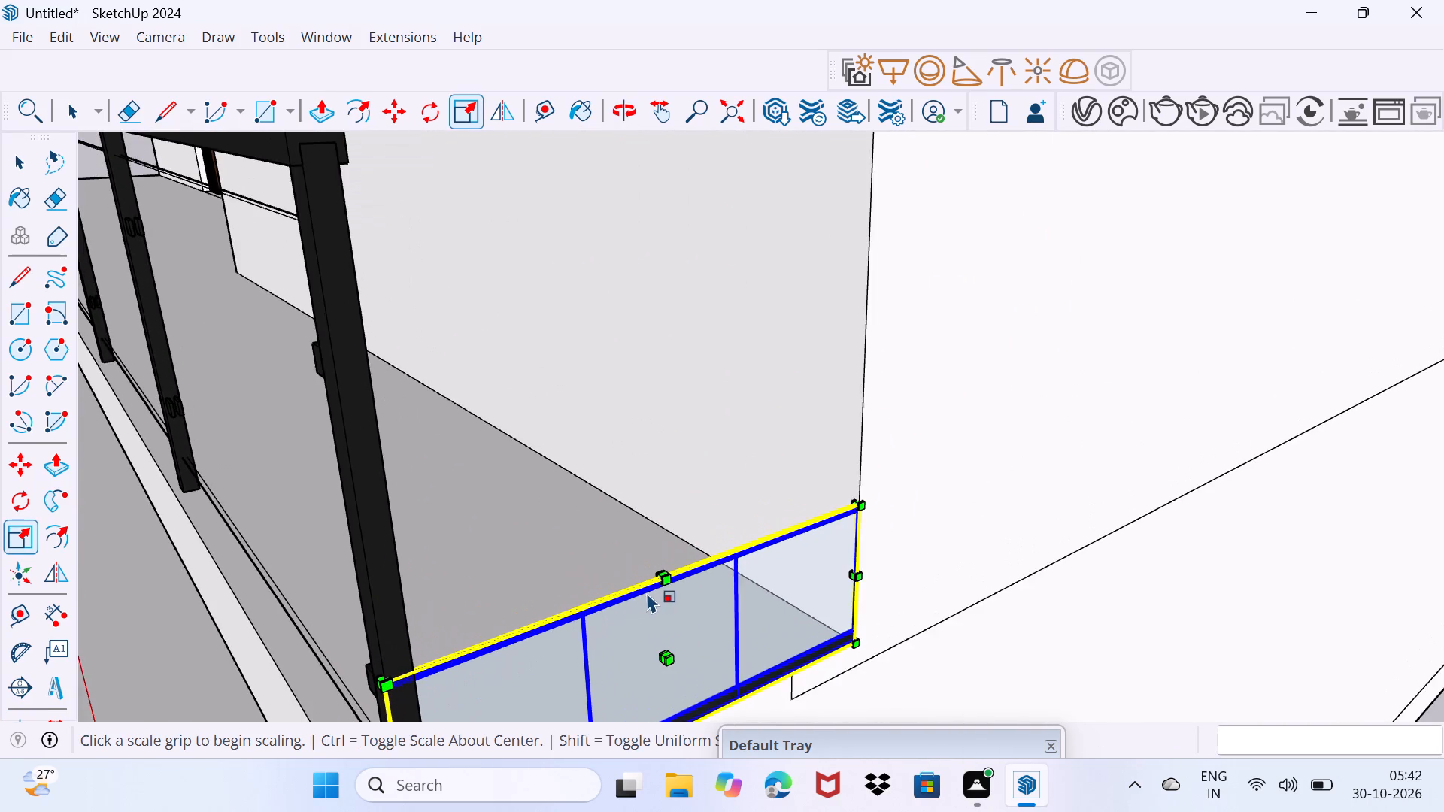
{"action": "scroll", "coordinate": [648, 592], "scroll_direction": "up", "scroll_amount": 6}
{"action": "left_click_drag", "start_coordinate": [667, 567], "coordinate": [661, 533]}
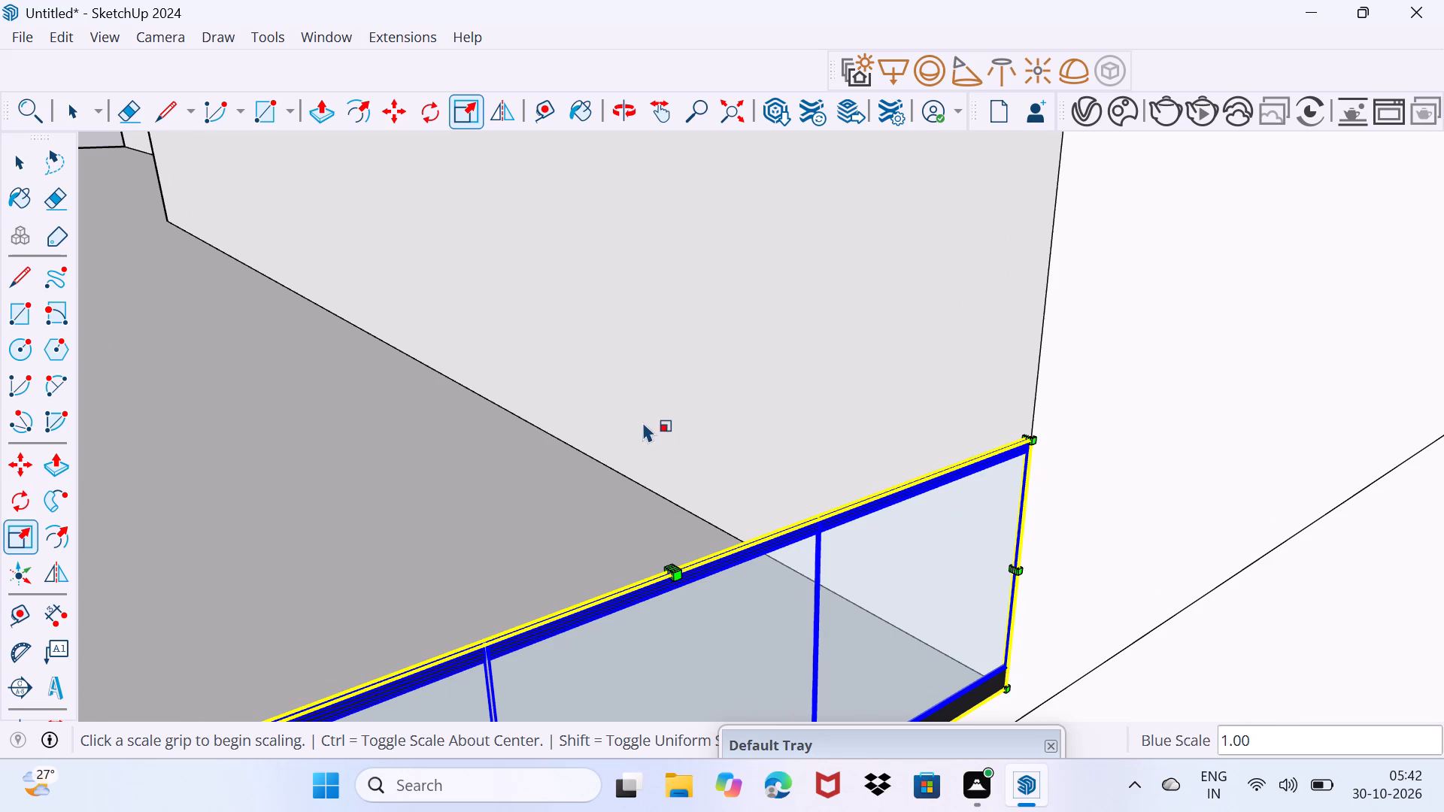
{"action": "left_click_drag", "start_coordinate": [666, 565], "coordinate": [627, 274]}
{"action": "scroll", "coordinate": [625, 332], "scroll_direction": "down", "scroll_amount": 4}
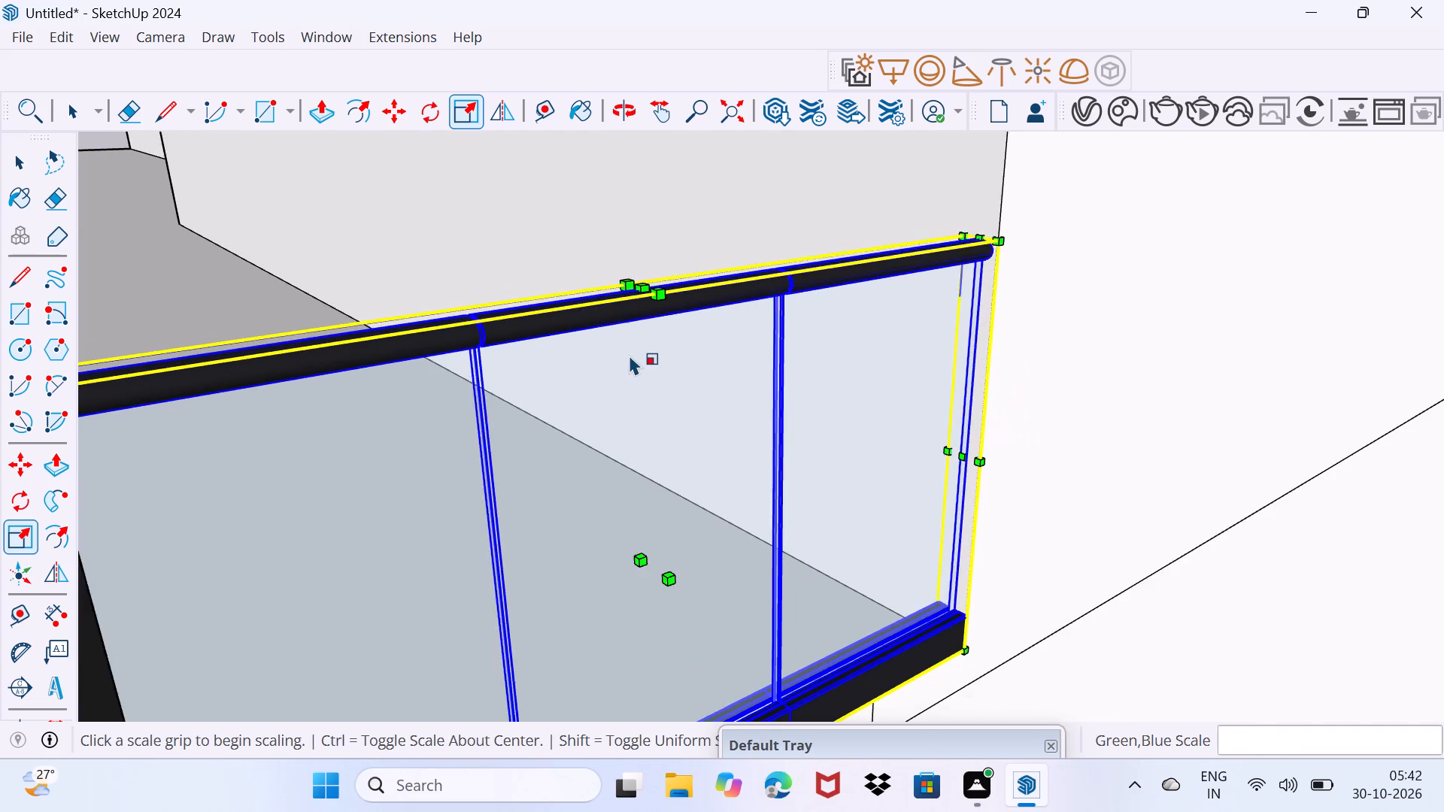
{"action": "scroll", "coordinate": [629, 355], "scroll_direction": "down", "scroll_amount": 3}
{"action": "middle_click_drag", "start_coordinate": [617, 362], "coordinate": [599, 567]}
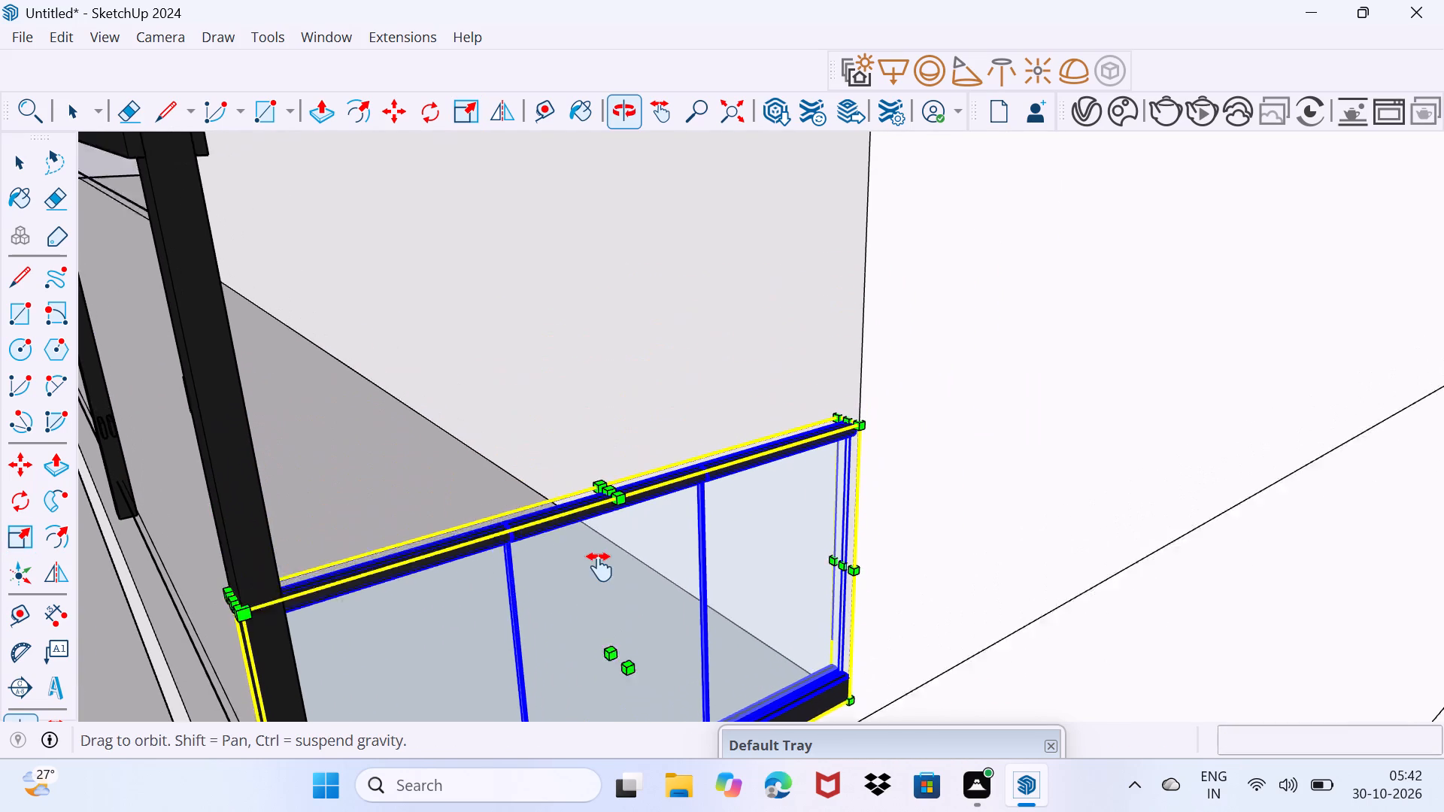
{"action": "middle_click_drag", "start_coordinate": [599, 567], "coordinate": [600, 569]}
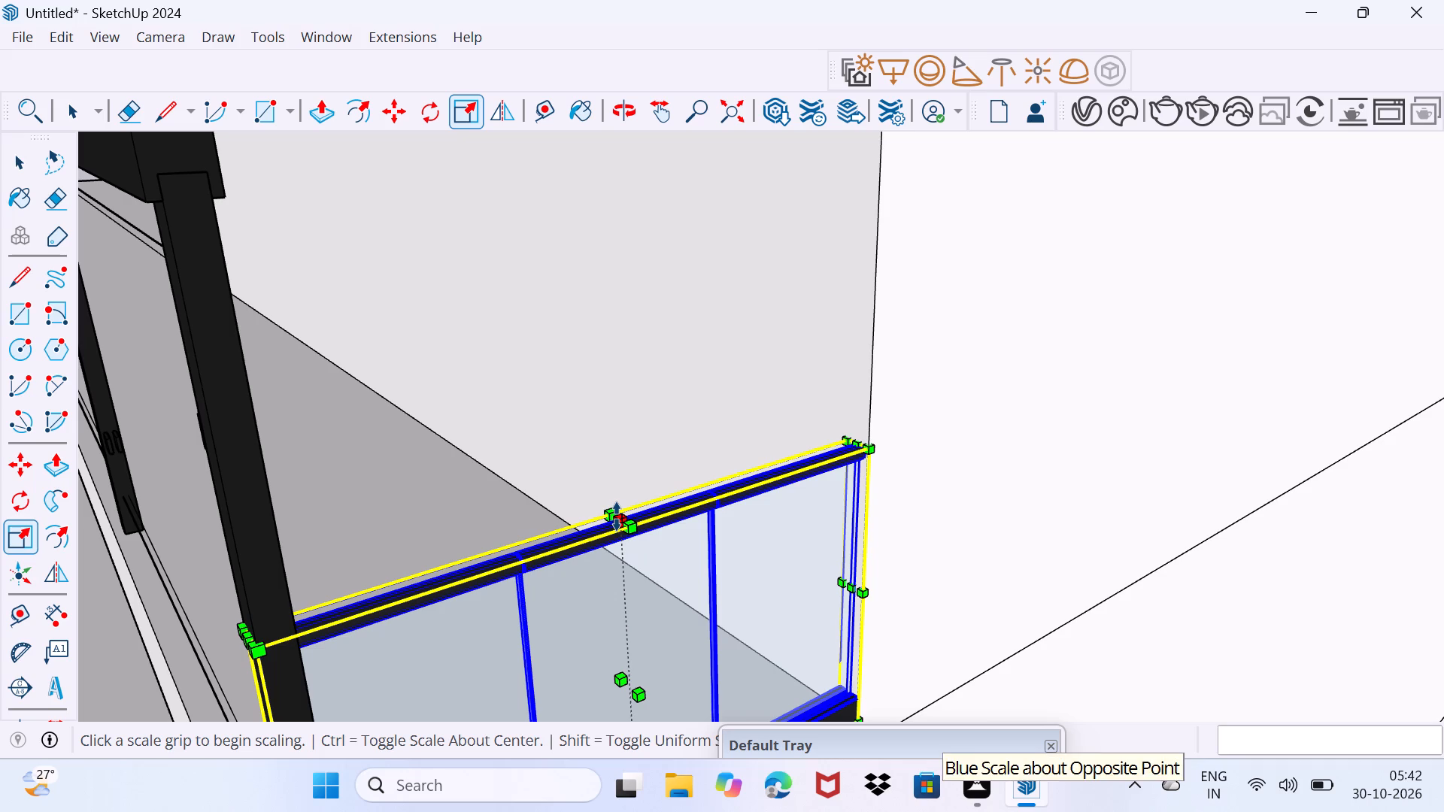
{"action": "left_click_drag", "start_coordinate": [617, 517], "coordinate": [637, 459]}
{"action": "middle_click_drag", "start_coordinate": [636, 403], "coordinate": [637, 459]}
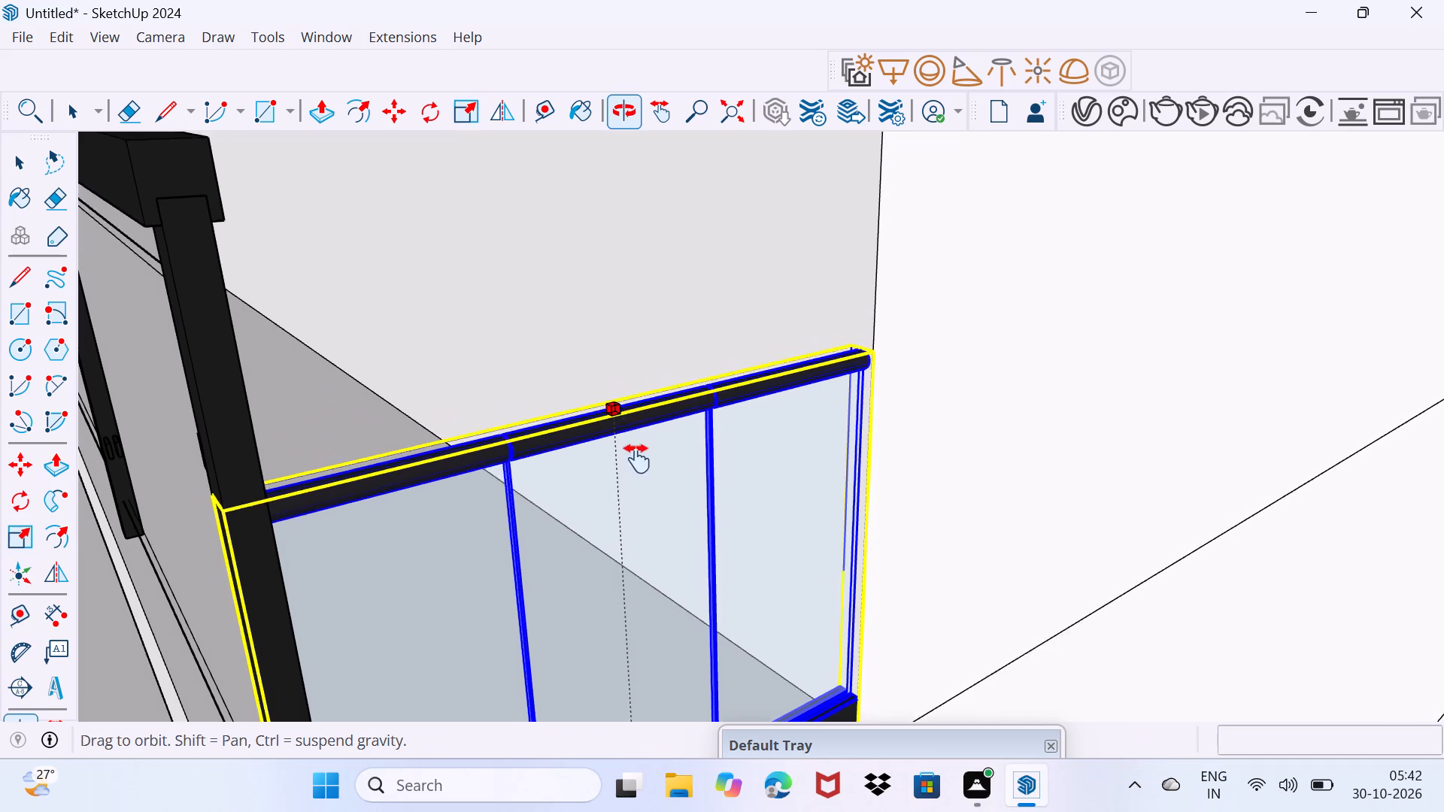
{"action": "middle_click_drag", "start_coordinate": [637, 459], "coordinate": [636, 509]}
{"action": "left_click_drag", "start_coordinate": [637, 459], "coordinate": [613, 257]}
{"action": "key", "text": "space"}
{"action": "left_click_drag", "start_coordinate": [575, 416], "coordinate": [614, 339]}
Copy the first-floor end railing to the balcony's opposite end, with its lower corner near where the slab meets the building wall.
{"action": "scroll", "coordinate": [557, 373], "scroll_direction": "down", "scroll_amount": 2}
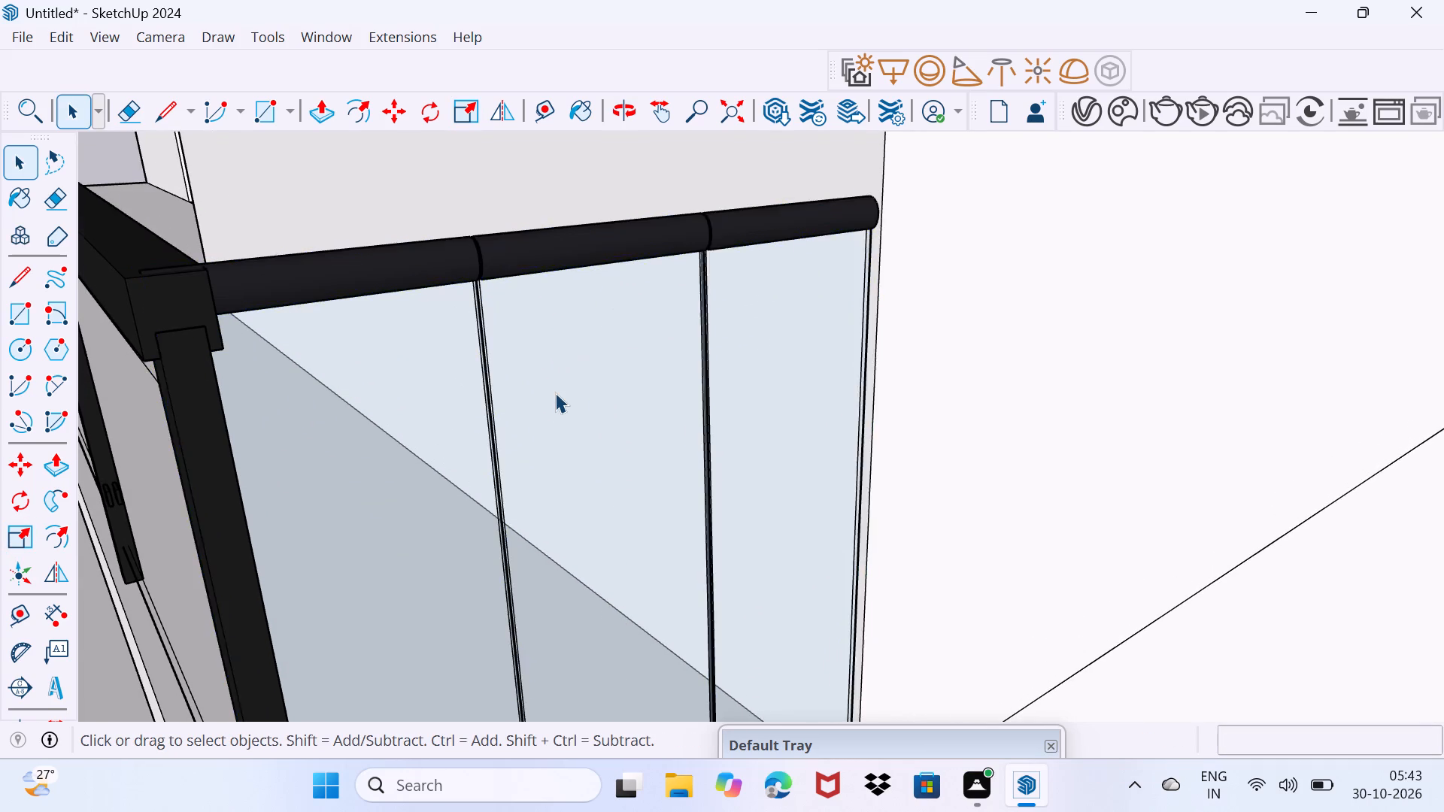
{"action": "scroll", "coordinate": [555, 392], "scroll_direction": "down", "scroll_amount": 6}
{"action": "middle_click_drag", "start_coordinate": [740, 674], "coordinate": [602, 562]}
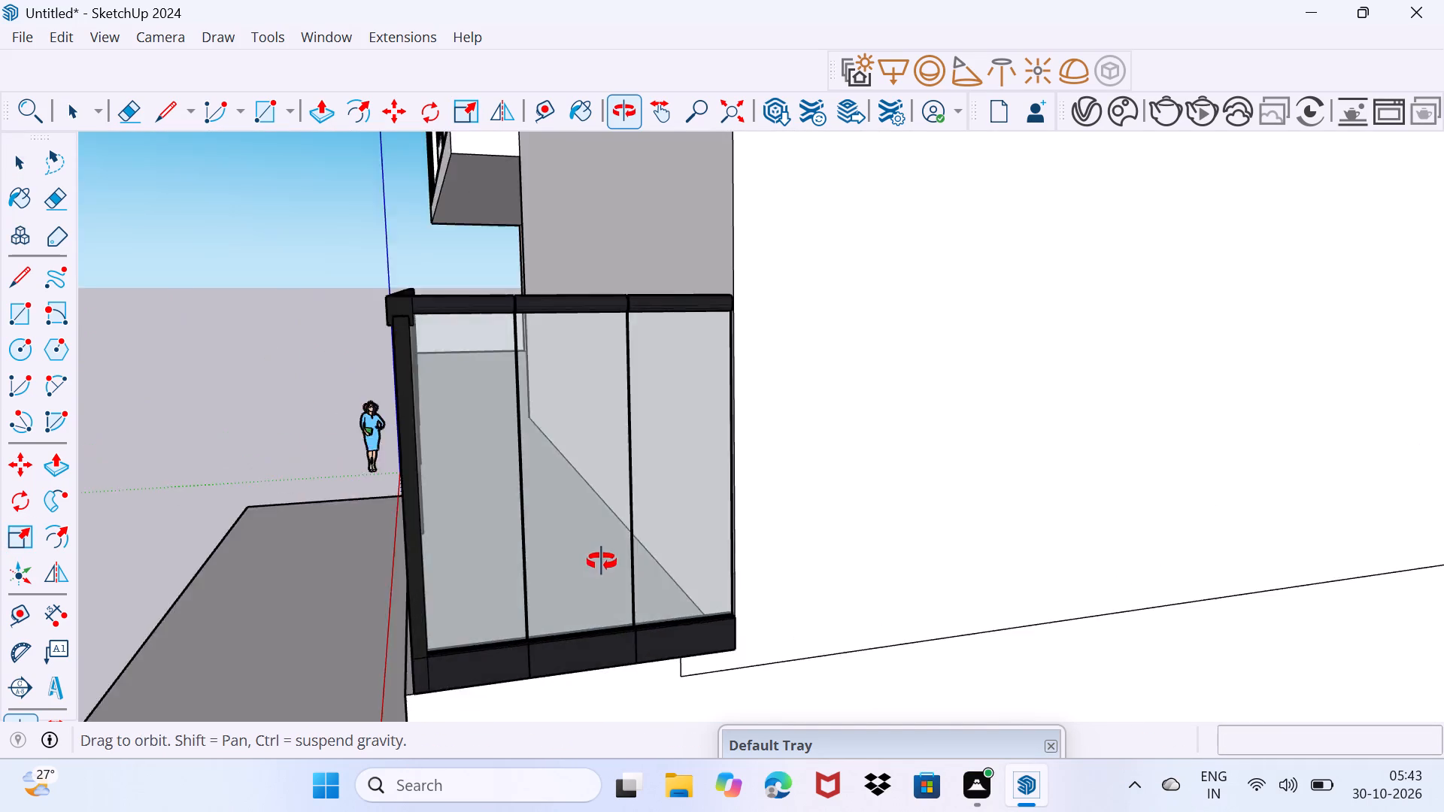
{"action": "middle_click_drag", "start_coordinate": [602, 562], "coordinate": [669, 538]}
{"action": "left_click", "coordinate": [651, 656]}
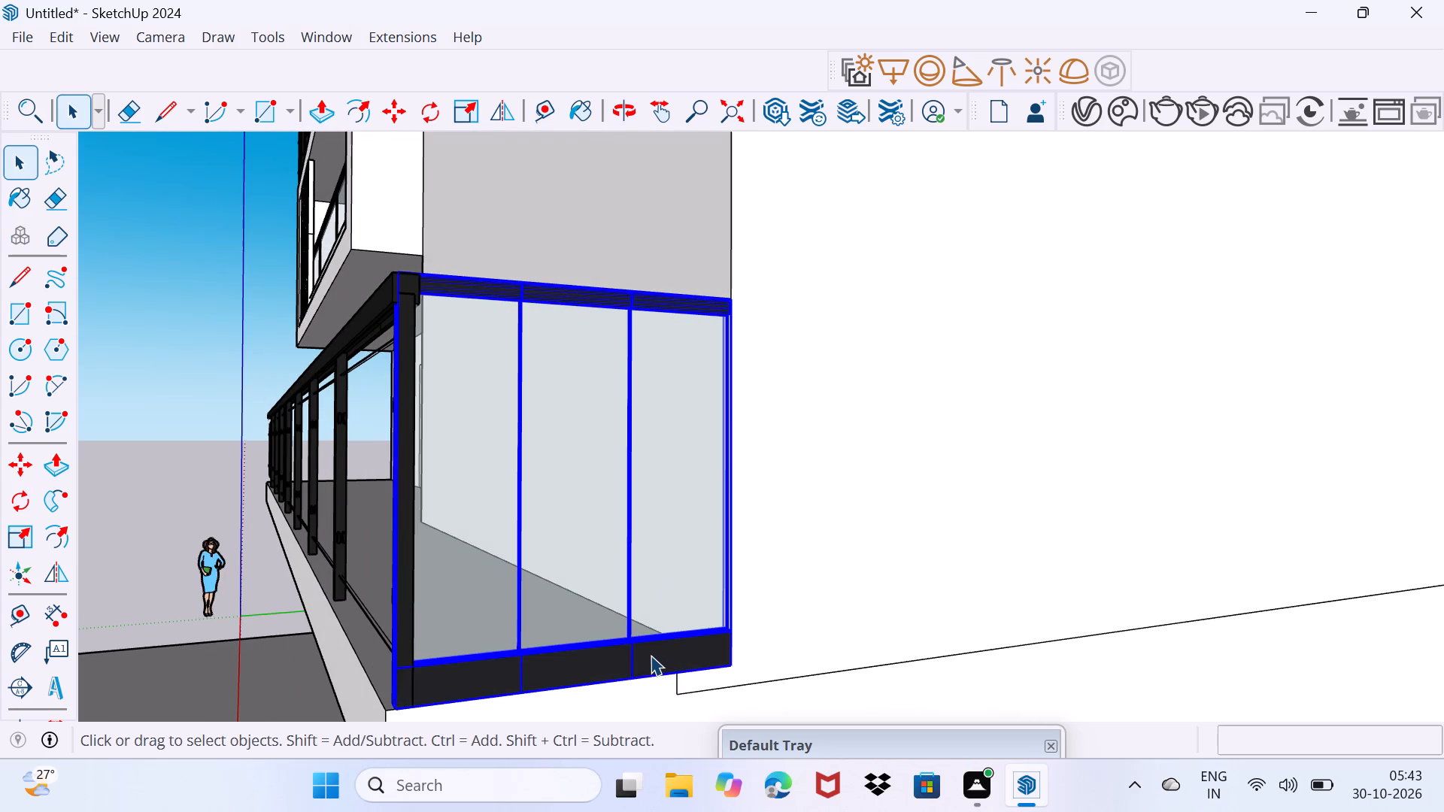
{"action": "key", "text": "m"}
{"action": "left_click", "coordinate": [732, 662]}
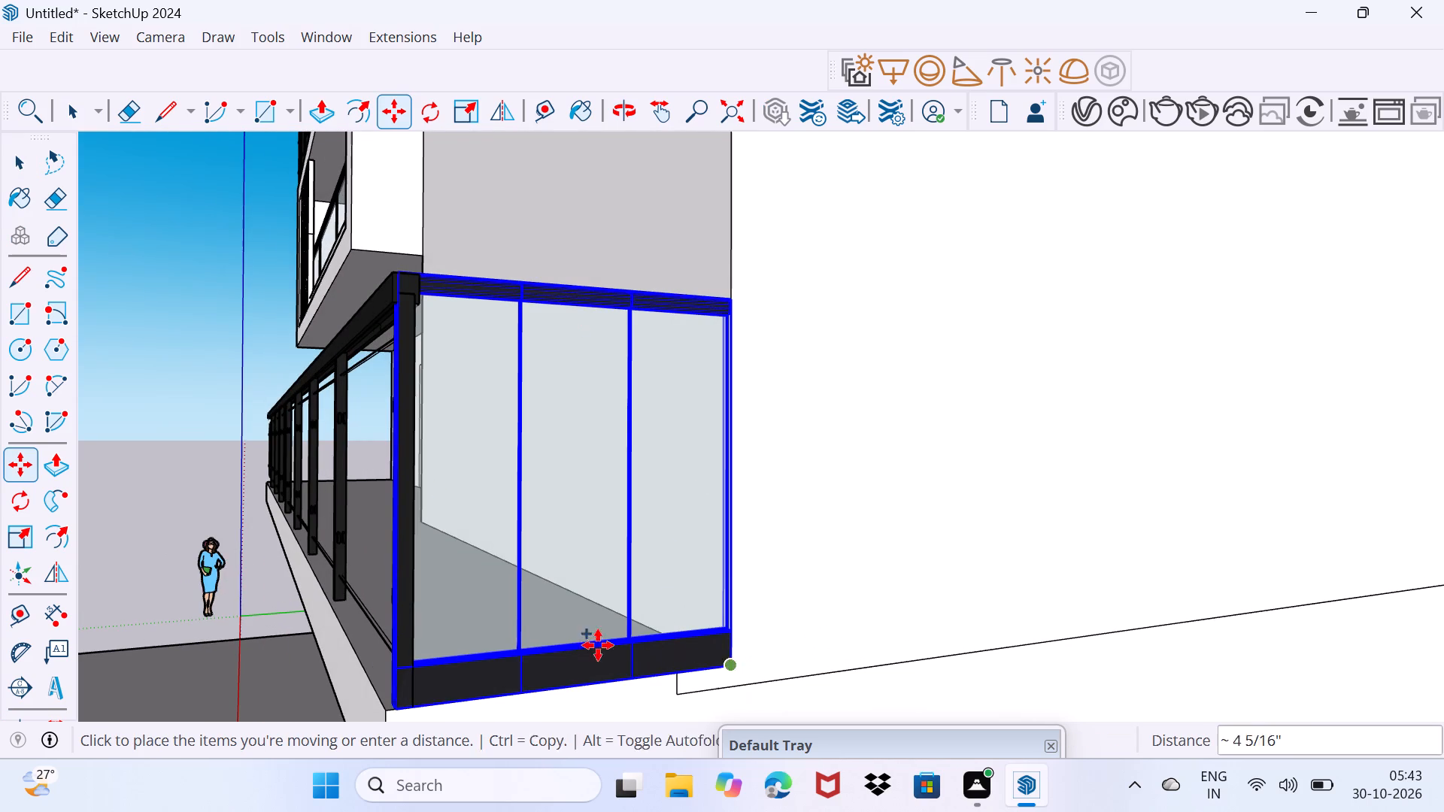
{"action": "scroll", "coordinate": [477, 601], "scroll_direction": "down", "scroll_amount": 7}
{"action": "middle_click_drag", "start_coordinate": [454, 582], "coordinate": [532, 607]}
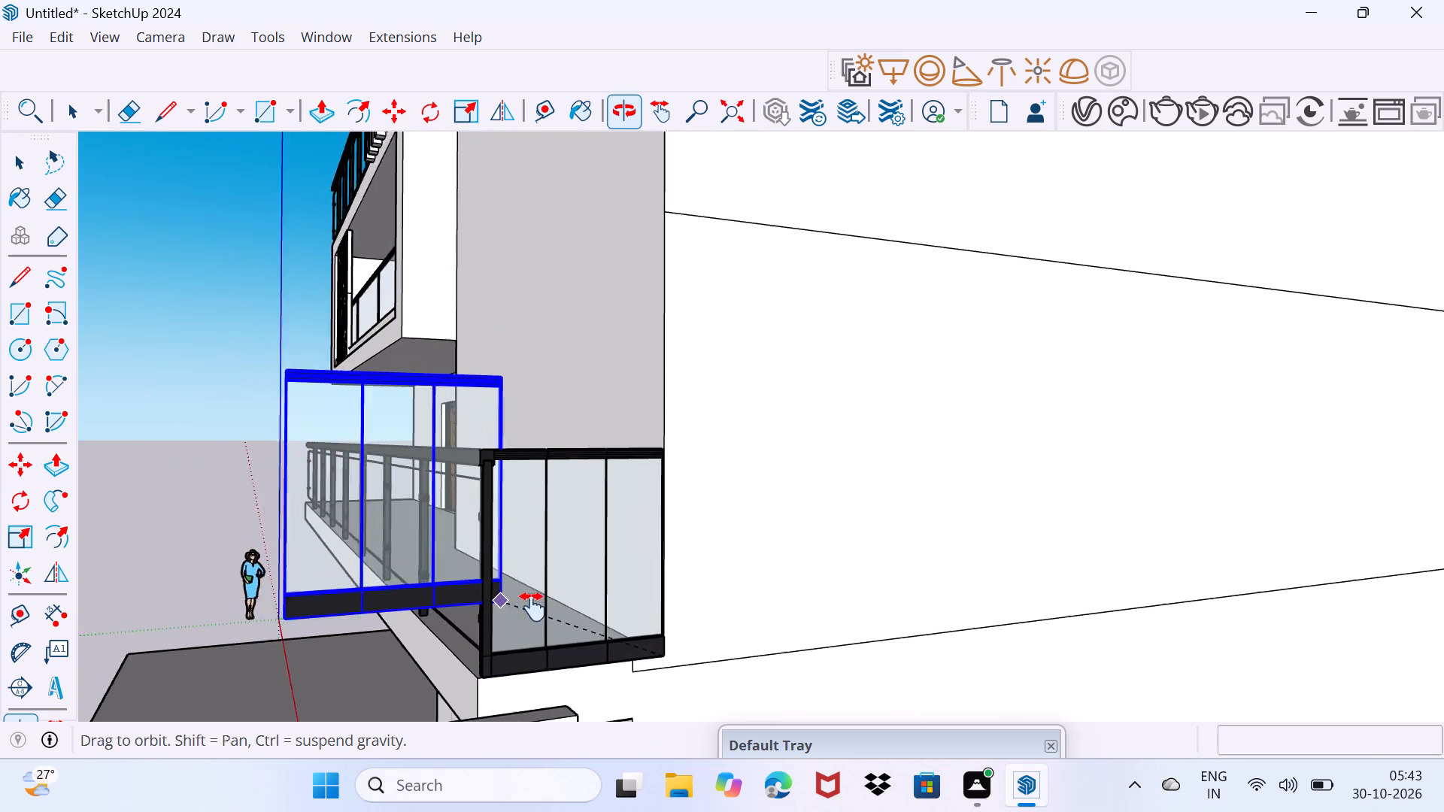
{"action": "middle_click_drag", "start_coordinate": [532, 607], "coordinate": [1237, 736]}
{"action": "scroll", "coordinate": [649, 514], "scroll_direction": "up", "scroll_amount": 6}
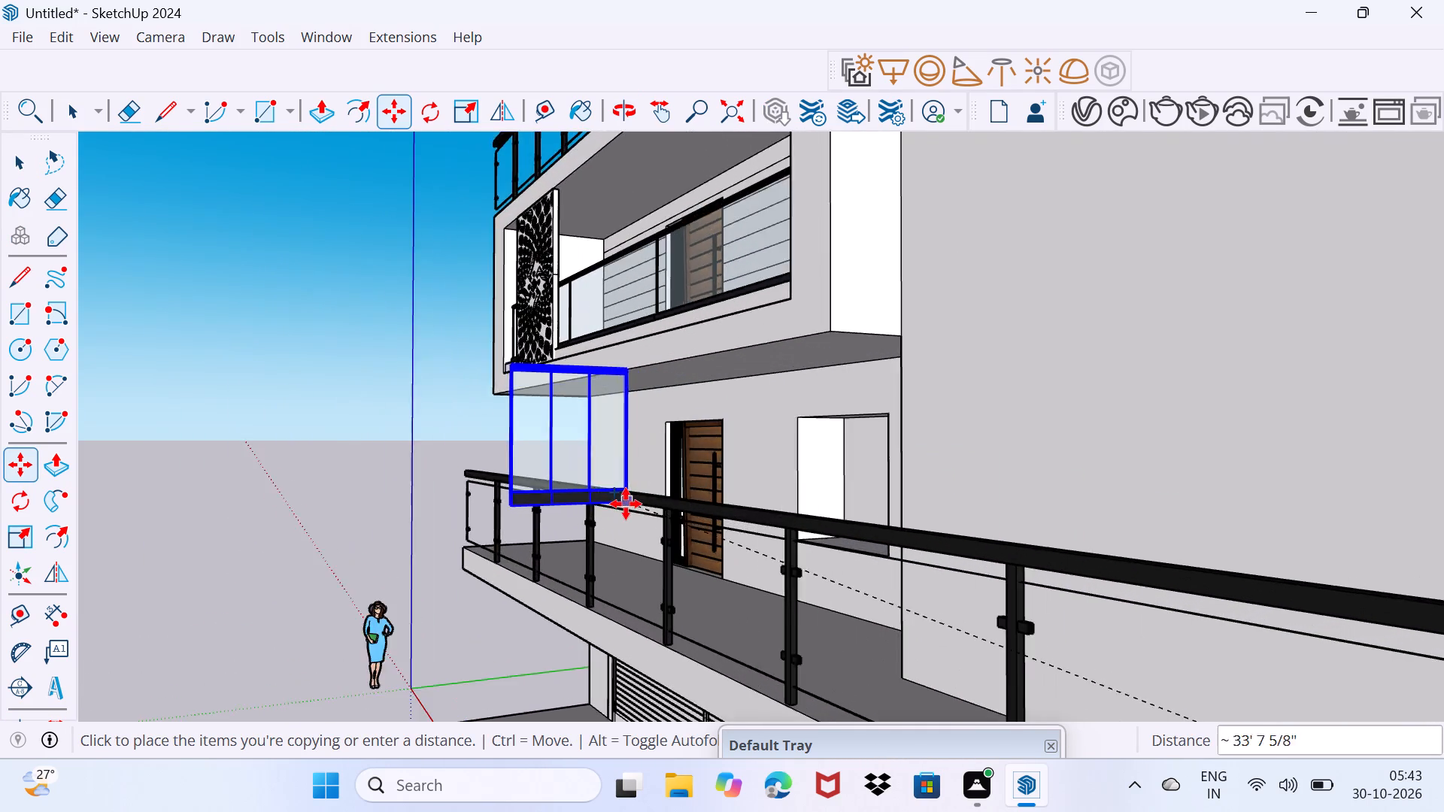
{"action": "scroll", "coordinate": [626, 504], "scroll_direction": "up", "scroll_amount": 8}
{"action": "middle_click_drag", "start_coordinate": [629, 457], "coordinate": [534, 623]}
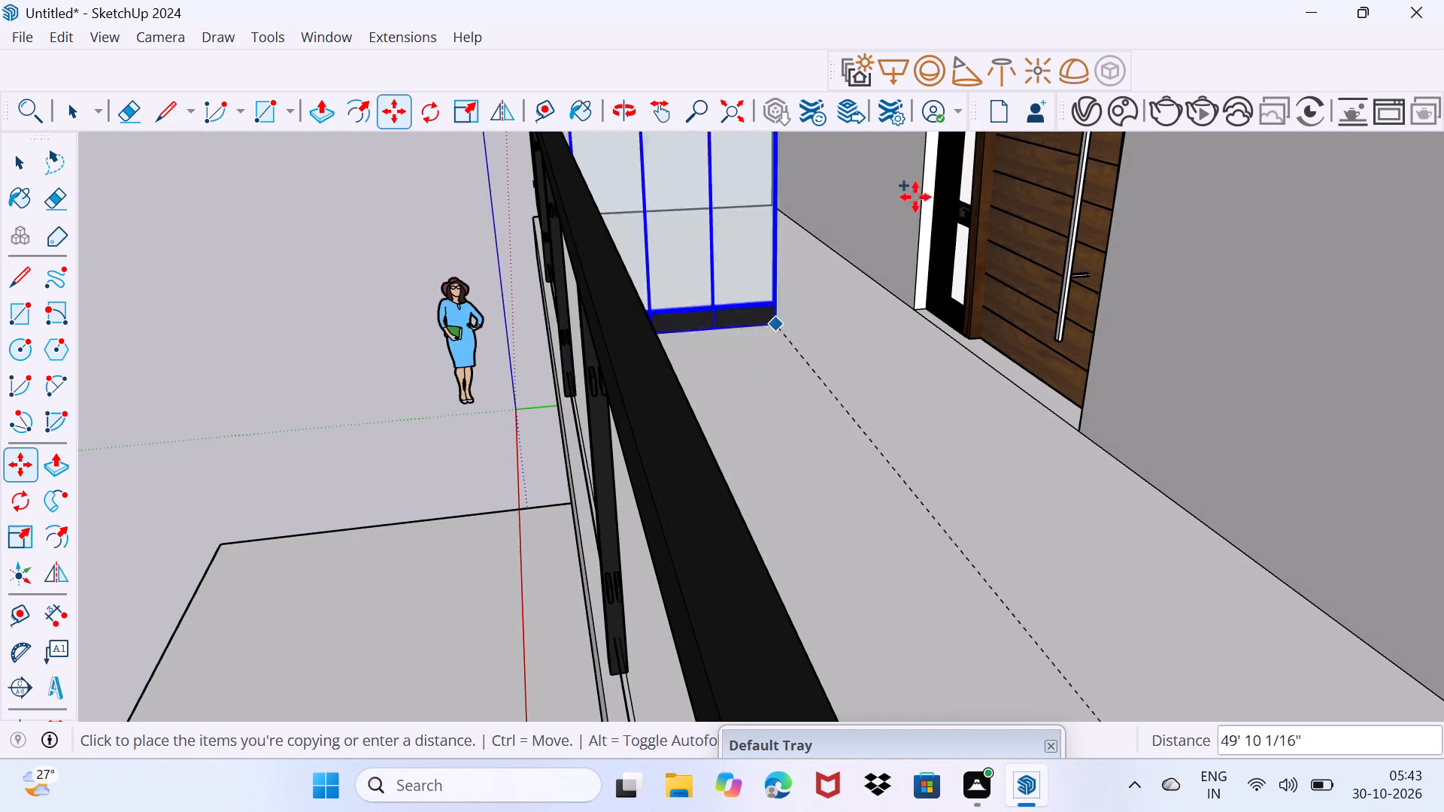
{"action": "scroll", "coordinate": [856, 197], "scroll_direction": "up", "scroll_amount": 4}
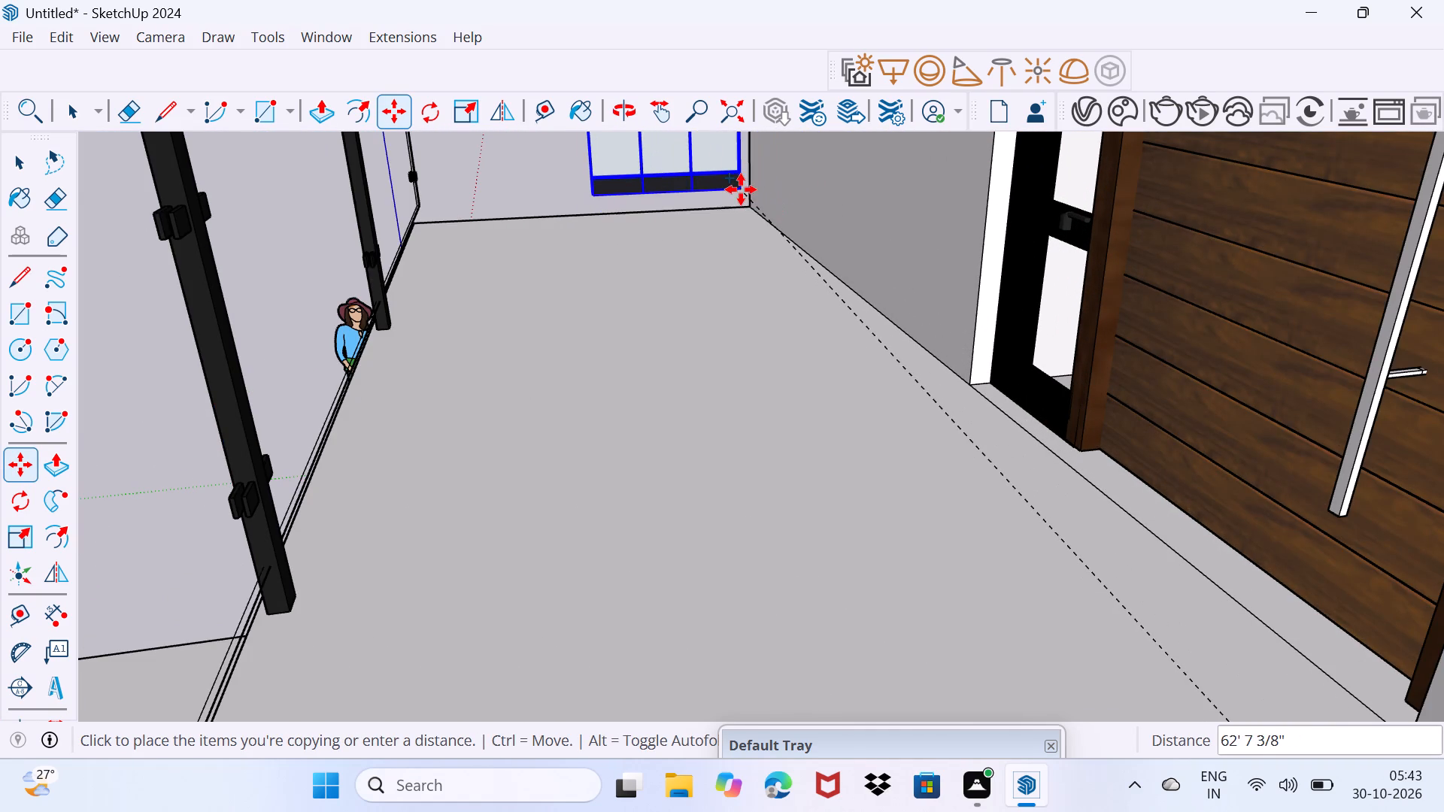
{"action": "left_click", "coordinate": [746, 201]}
Move the copied end railing about 2 7/16" so its lower corner sits against the building wall at the slab edge.
{"action": "middle_click_drag", "start_coordinate": [435, 253], "coordinate": [602, 287]}
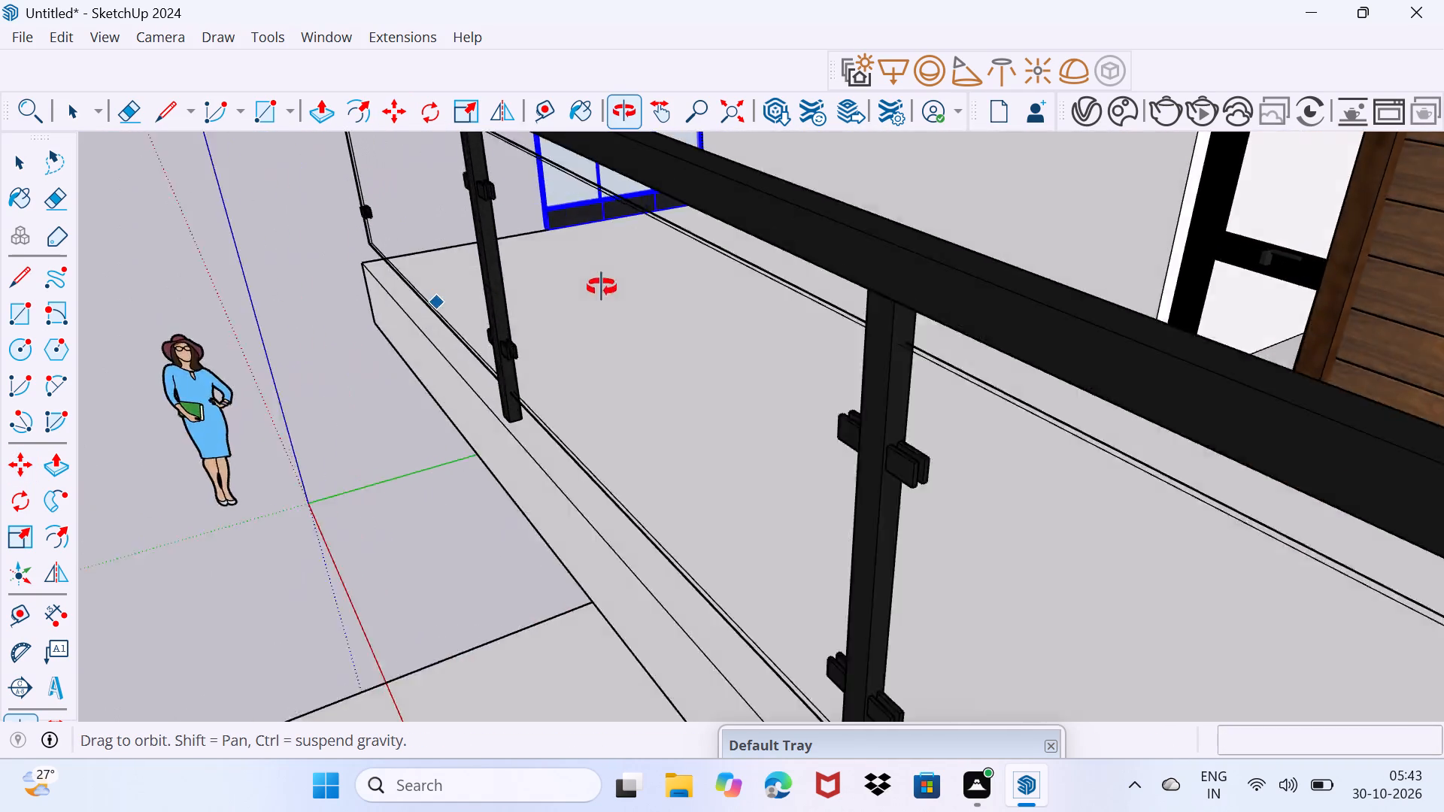
{"action": "middle_click_drag", "start_coordinate": [602, 287], "coordinate": [1358, 322]}
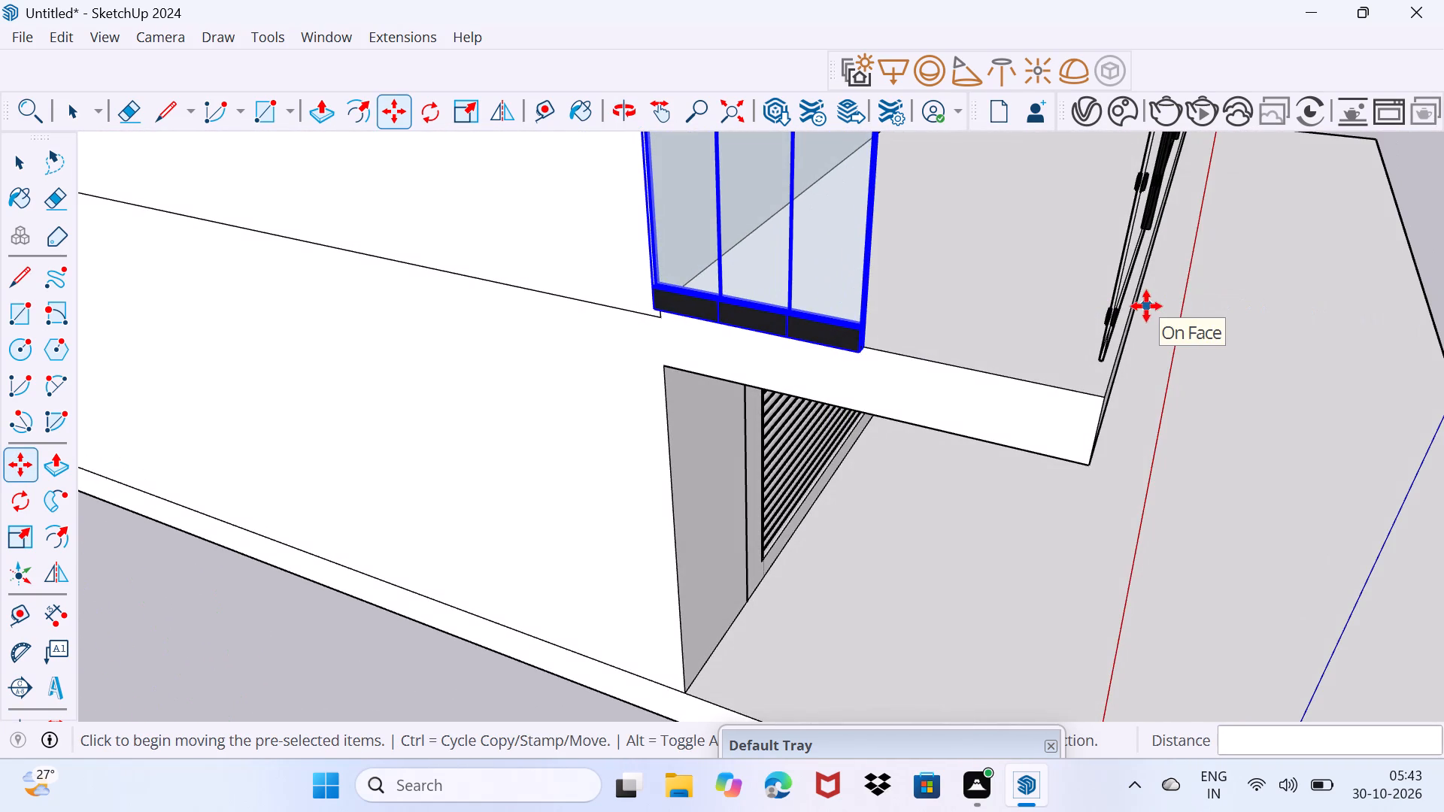
{"action": "middle_click_drag", "start_coordinate": [1146, 306], "coordinate": [848, 517]}
{"action": "middle_click_drag", "start_coordinate": [681, 517], "coordinate": [866, 387]}
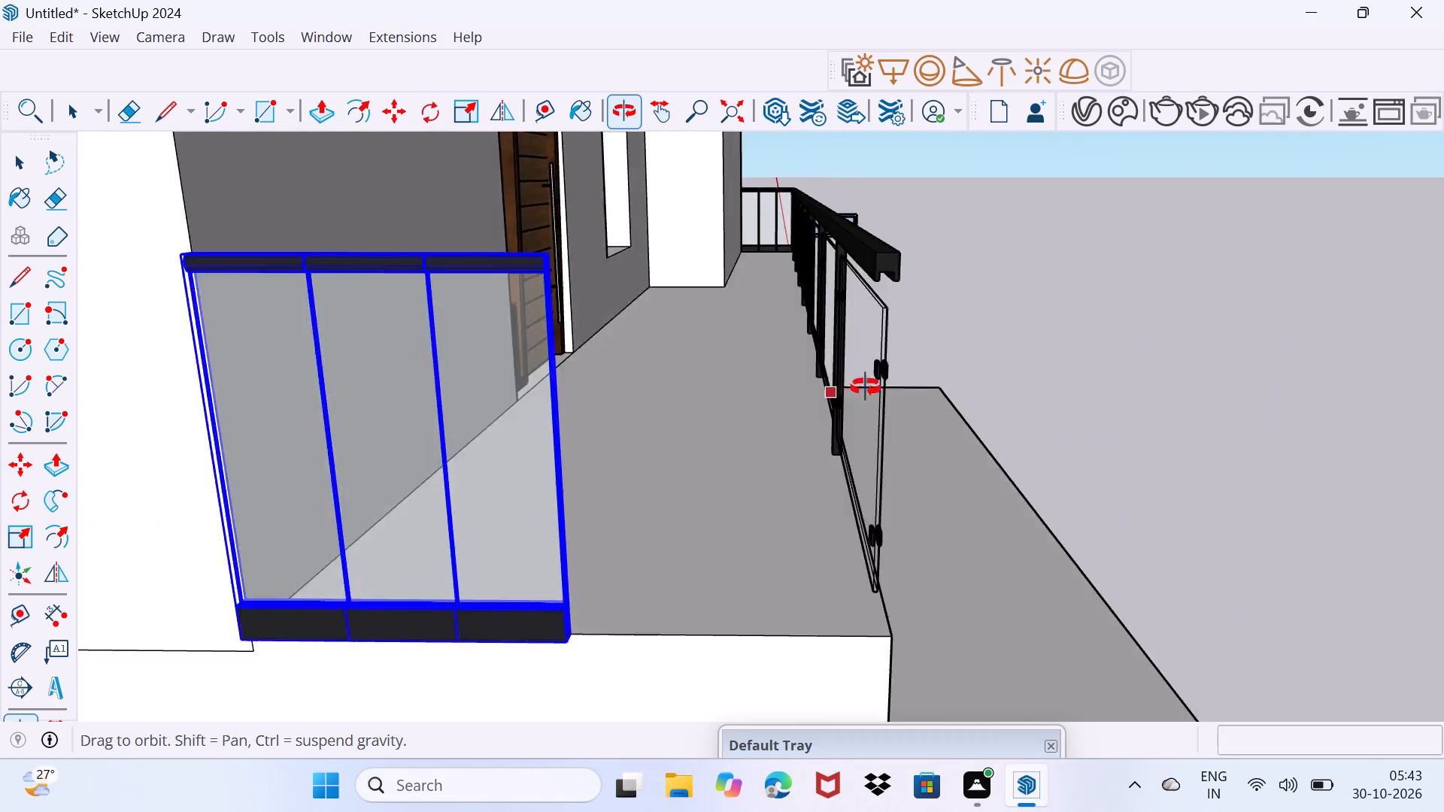
{"action": "middle_click_drag", "start_coordinate": [866, 387], "coordinate": [883, 376]}
{"action": "scroll", "coordinate": [496, 507], "scroll_direction": "up", "scroll_amount": 9}
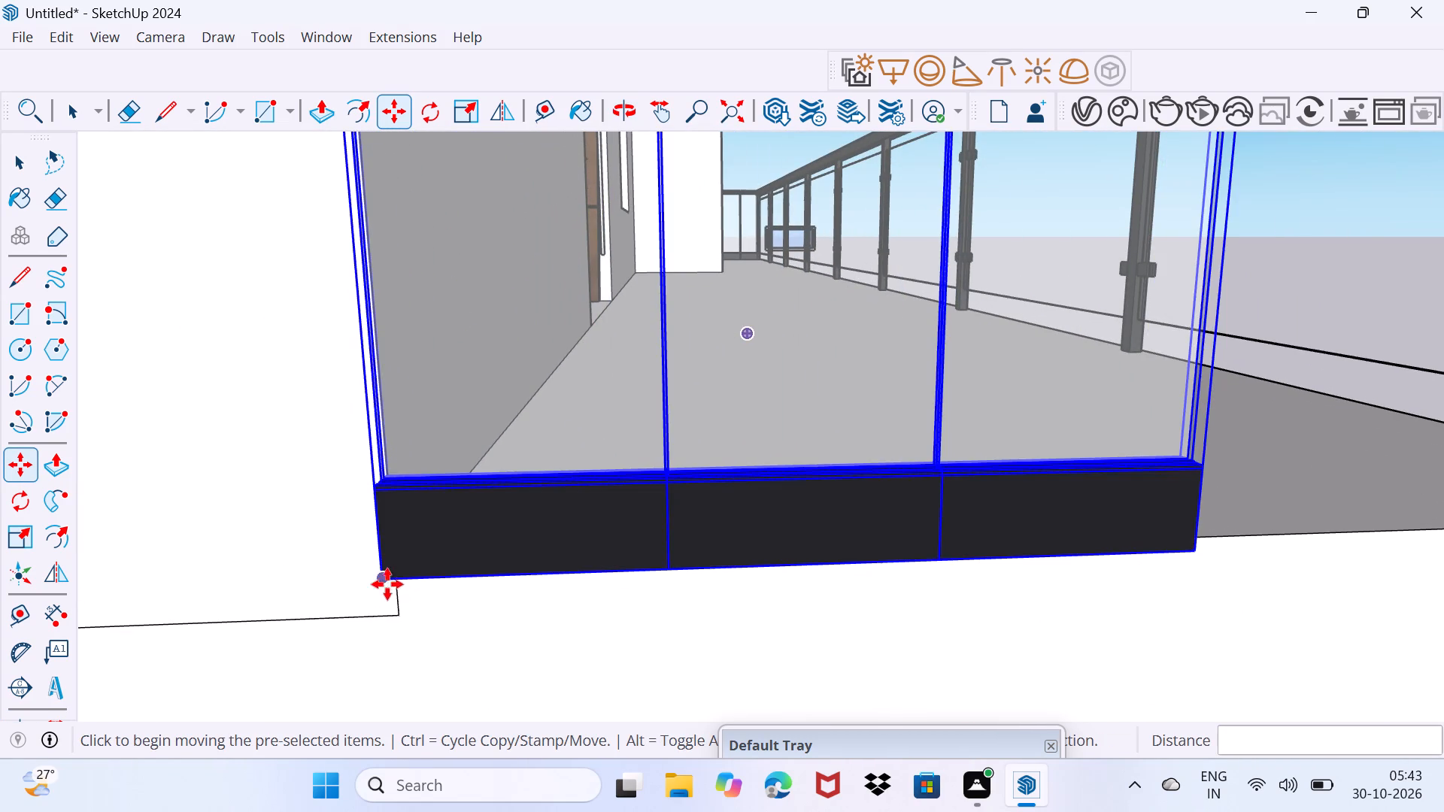
{"action": "left_click", "coordinate": [378, 587]}
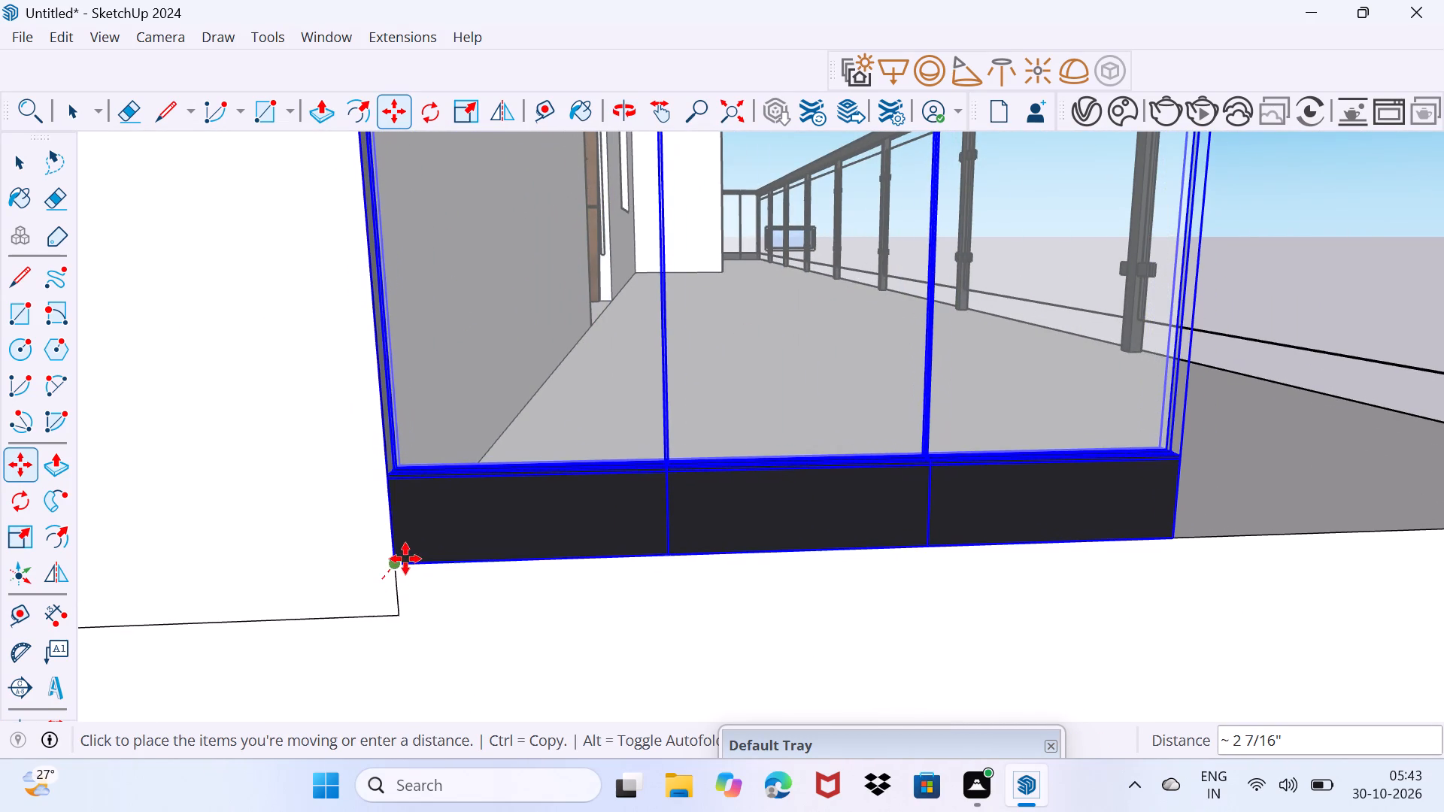
{"action": "left_click", "coordinate": [405, 559]}
Stretch the copied end railing lengthwise by a factor of 2.00 so it reaches the front railing's corner, and clear the selection.
{"action": "scroll", "coordinate": [560, 508], "scroll_direction": "down", "scroll_amount": 9}
{"action": "middle_click_drag", "start_coordinate": [1009, 450], "coordinate": [801, 480]}
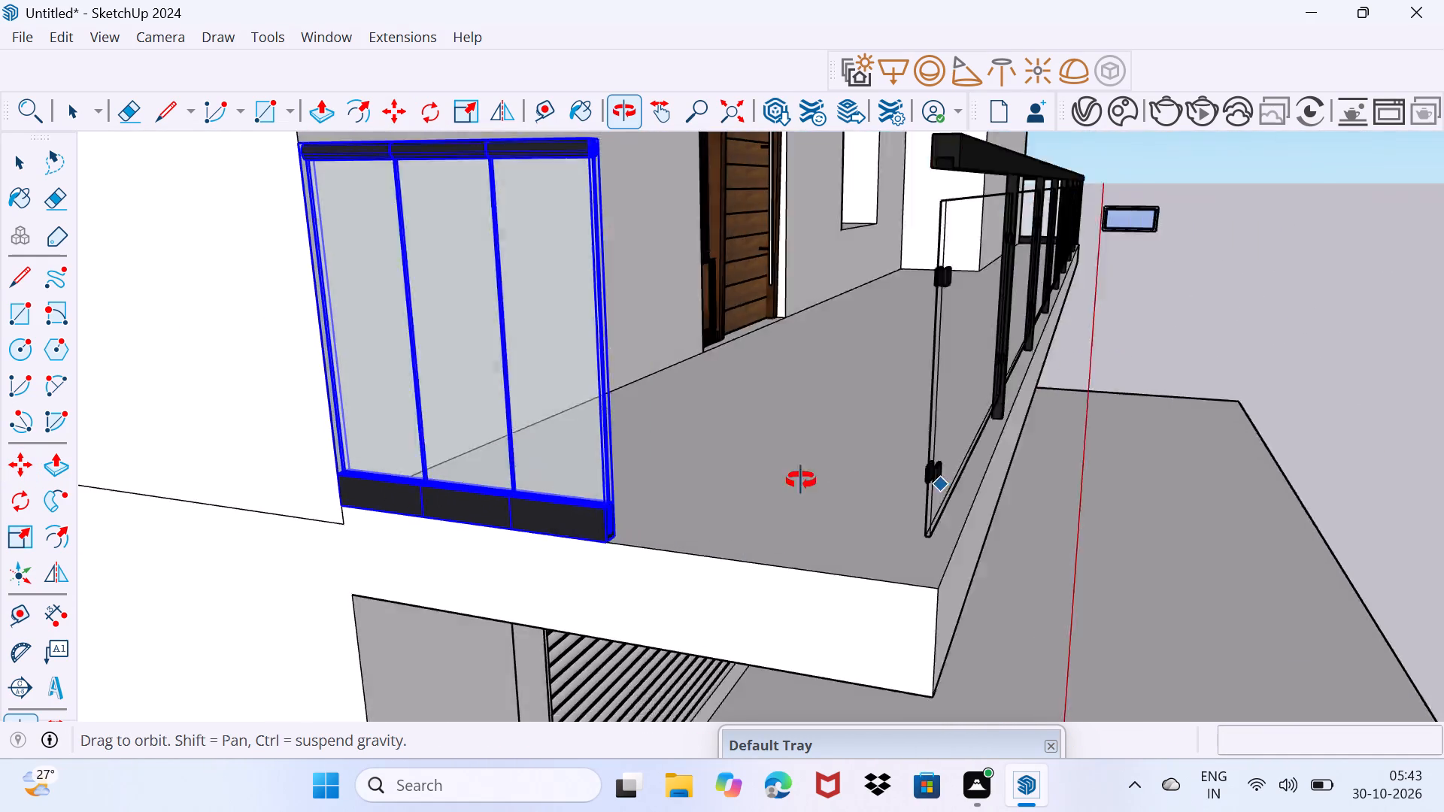
{"action": "middle_click_drag", "start_coordinate": [801, 480], "coordinate": [612, 523]}
{"action": "key", "text": "s"}
{"action": "scroll", "coordinate": [429, 356], "scroll_direction": "up", "scroll_amount": 2}
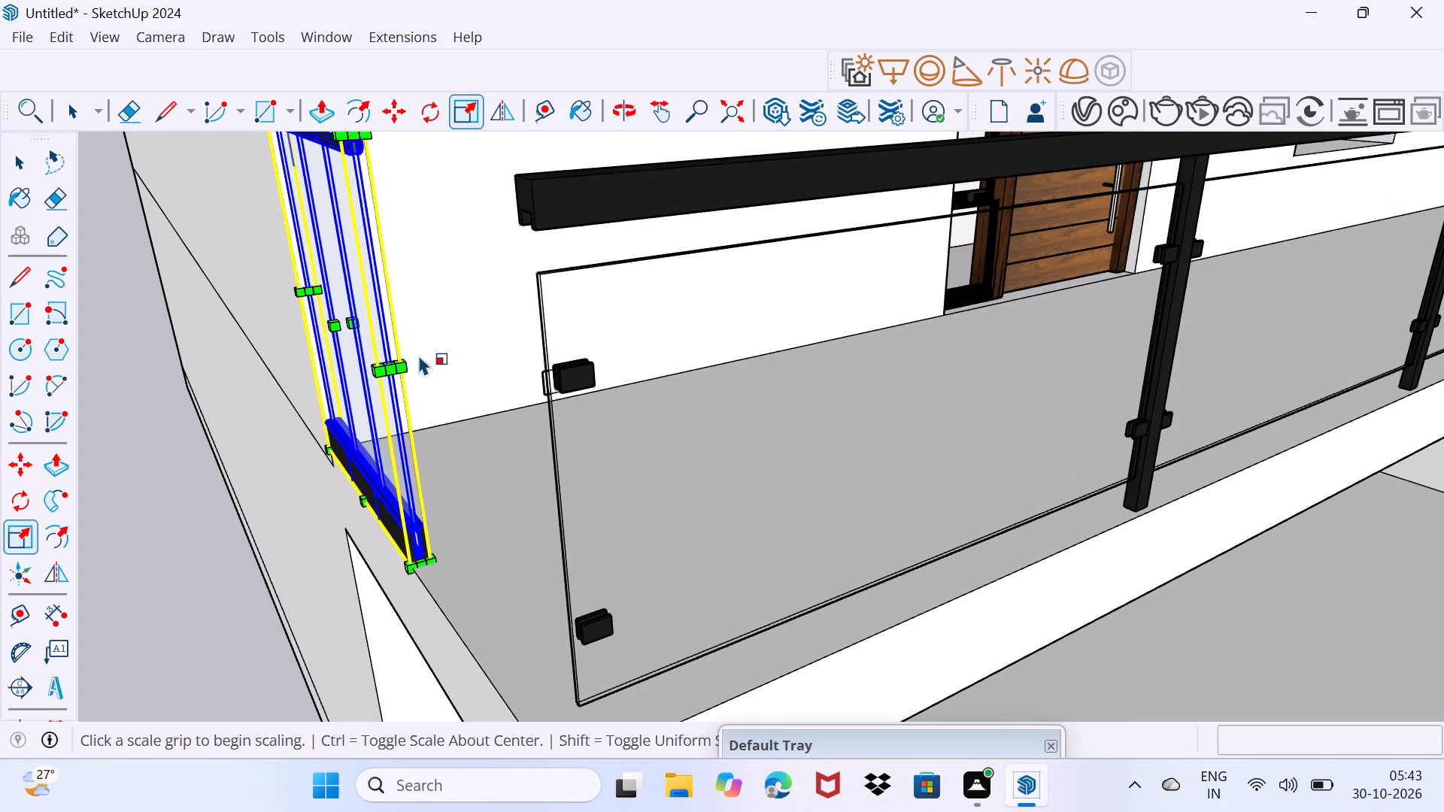
{"action": "left_click_drag", "start_coordinate": [394, 371], "coordinate": [467, 432]}
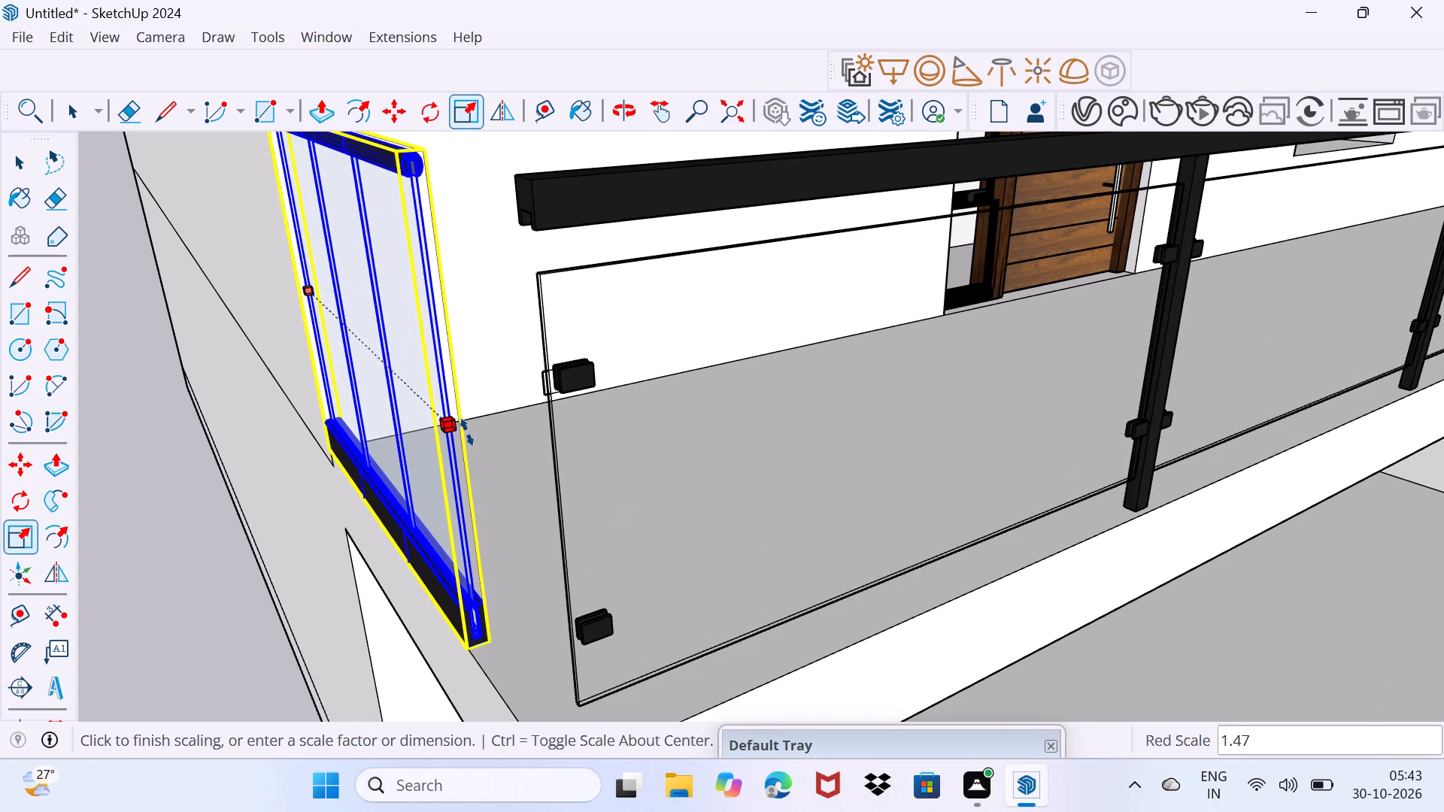
{"action": "left_click_drag", "start_coordinate": [467, 432], "coordinate": [535, 466]}
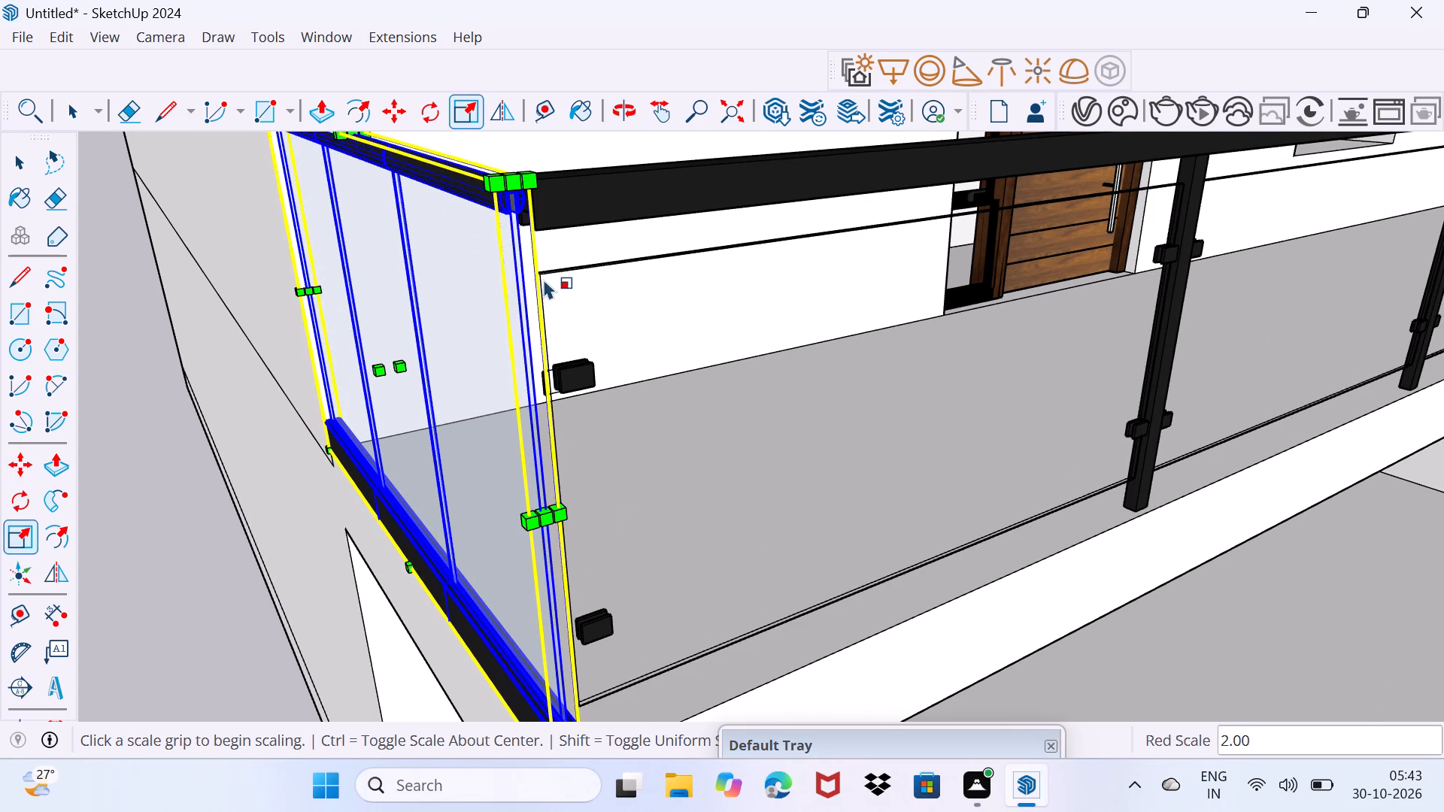
{"action": "key", "text": "space"}
{"action": "left_click_drag", "start_coordinate": [321, 378], "coordinate": [344, 286]}
Copy this end railing about 19' 10" up to the third-floor balcony, with its lower front corner at the slab's front corner.
{"action": "scroll", "coordinate": [320, 284], "scroll_direction": "down", "scroll_amount": 2}
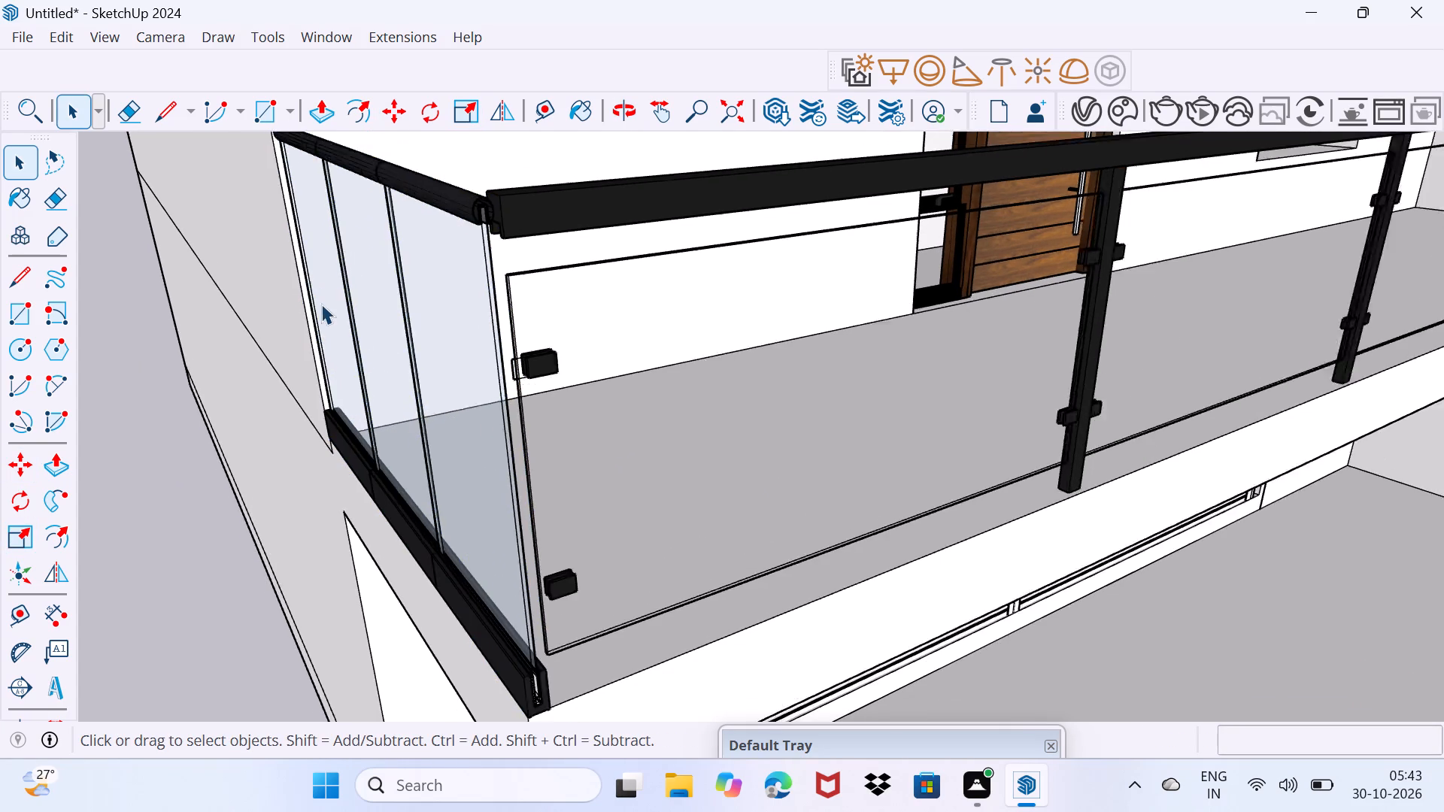
{"action": "scroll", "coordinate": [321, 304], "scroll_direction": "down", "scroll_amount": 6}
{"action": "middle_click_drag", "start_coordinate": [950, 338], "coordinate": [889, 321]}
{"action": "scroll", "coordinate": [890, 323], "scroll_direction": "down", "scroll_amount": 4}
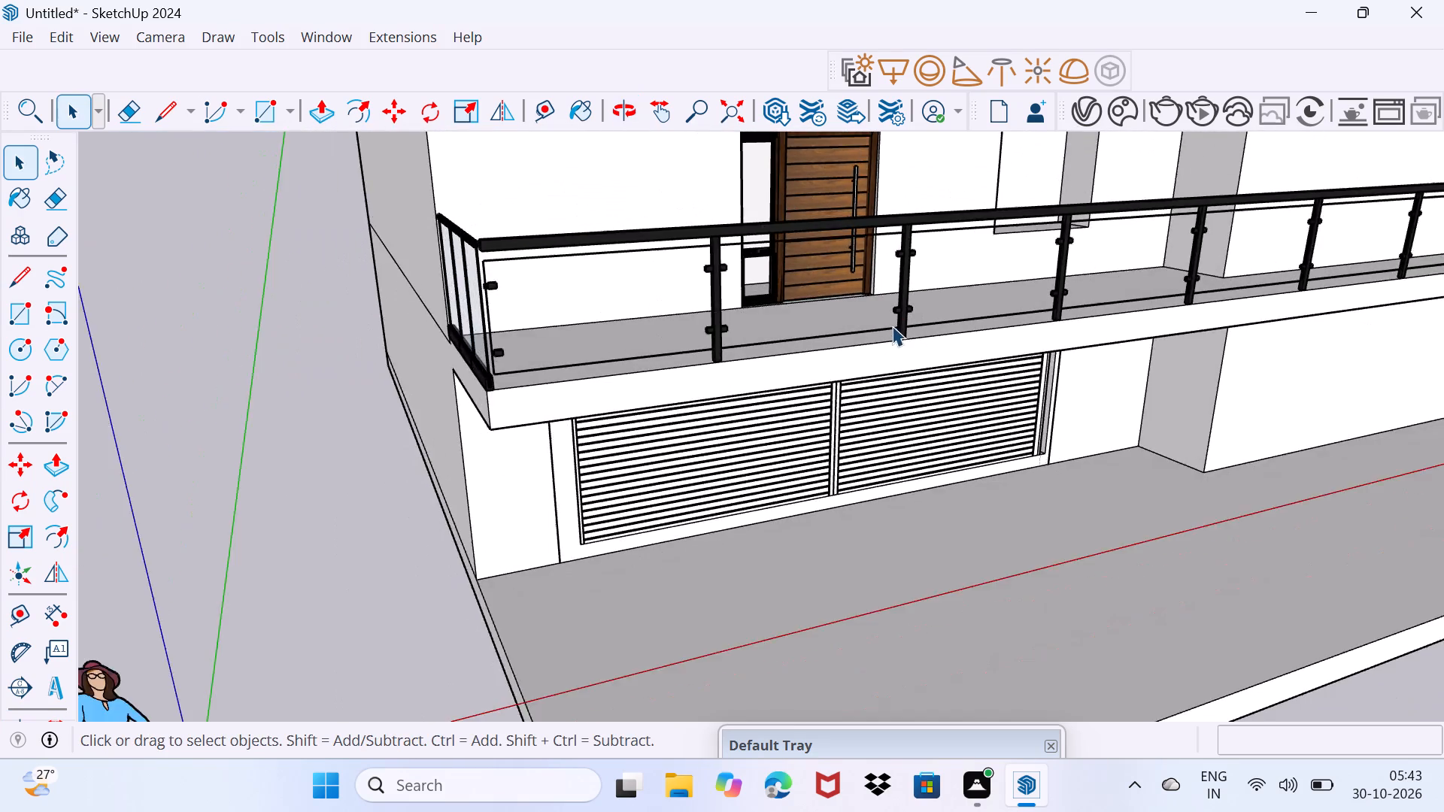
{"action": "scroll", "coordinate": [892, 326], "scroll_direction": "down", "scroll_amount": 11}
{"action": "middle_click_drag", "start_coordinate": [1054, 288], "coordinate": [937, 444]}
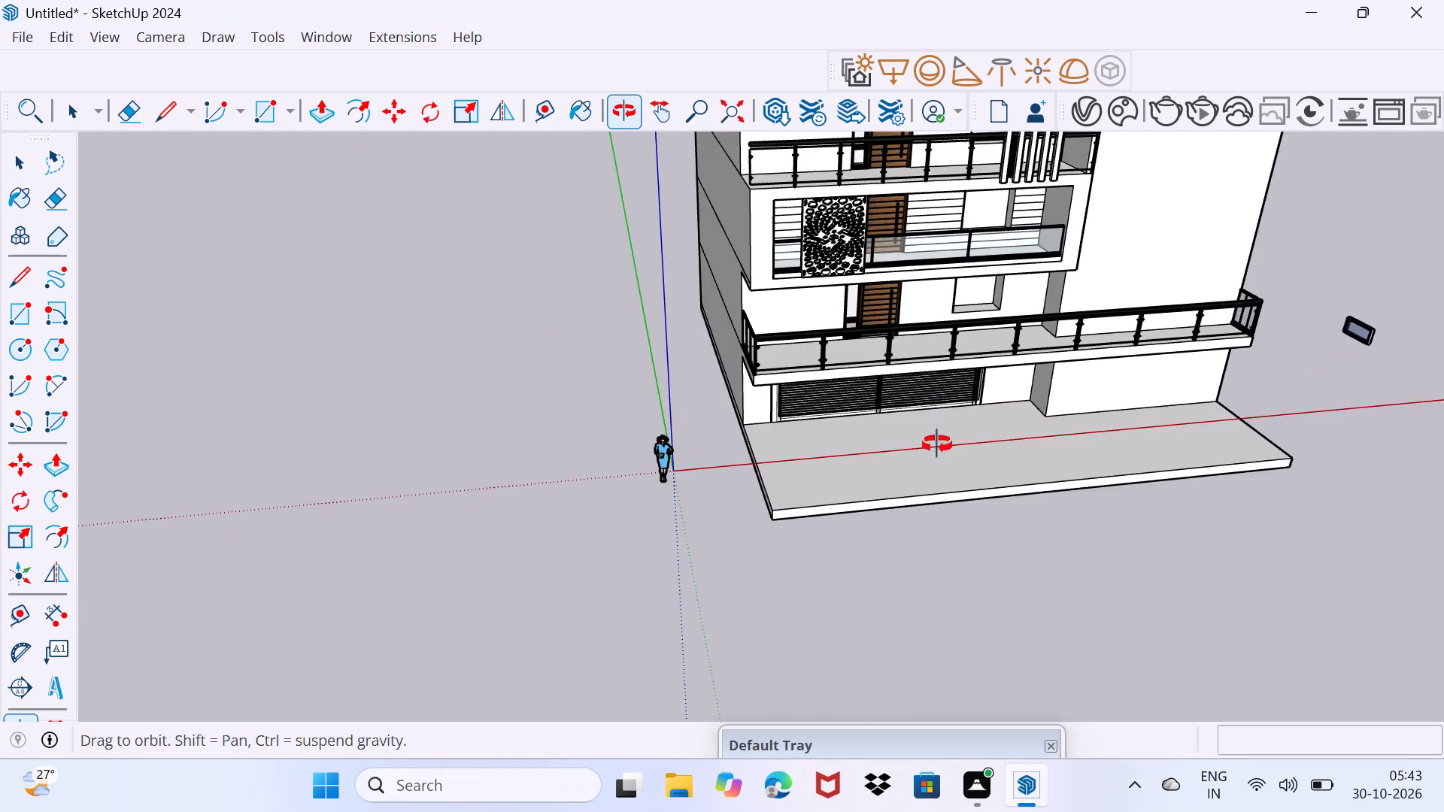
{"action": "middle_click_drag", "start_coordinate": [937, 444], "coordinate": [1076, 347]}
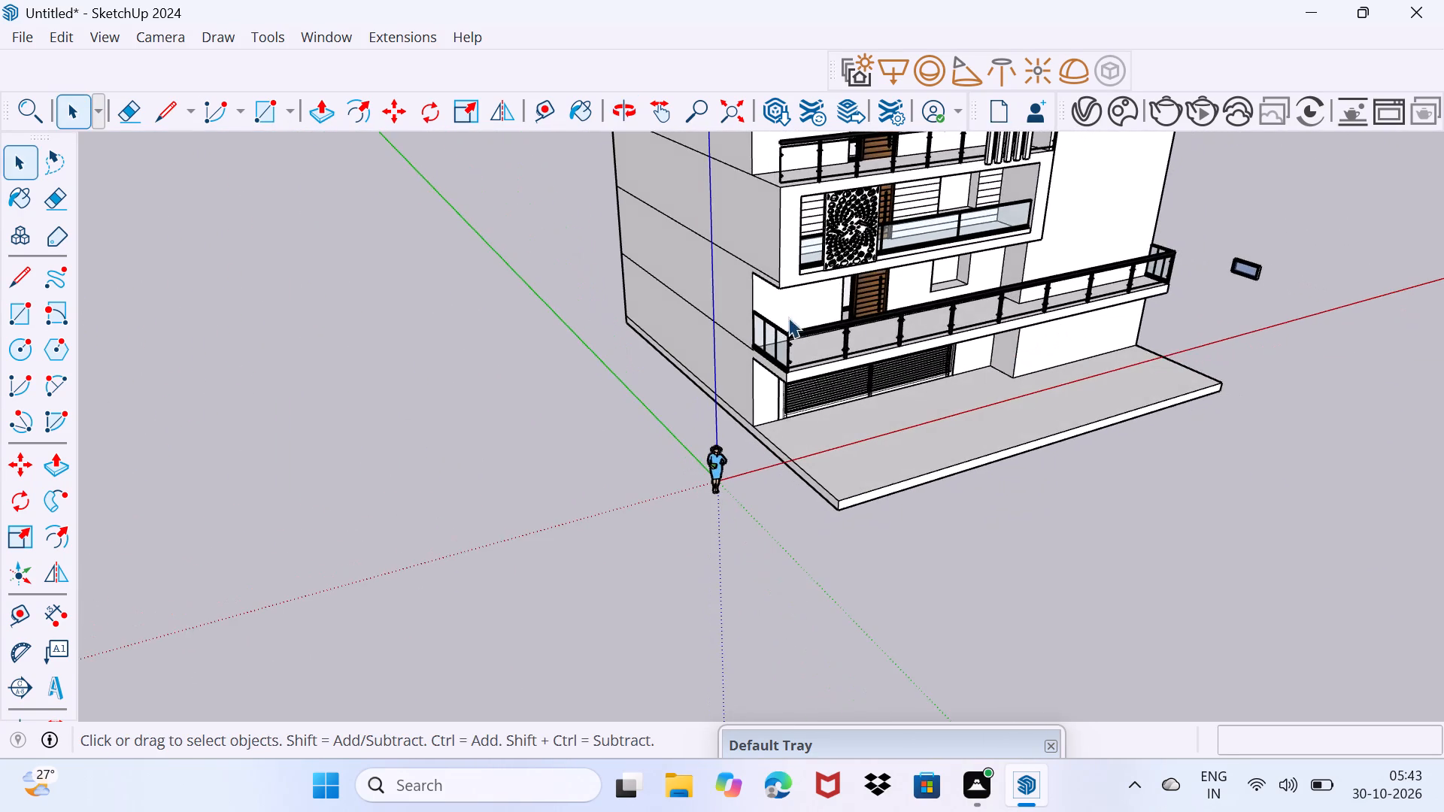
{"action": "scroll", "coordinate": [752, 320], "scroll_direction": "up", "scroll_amount": 3}
{"action": "middle_click_drag", "start_coordinate": [752, 356], "coordinate": [880, 359]}
{"action": "scroll", "coordinate": [807, 328], "scroll_direction": "up", "scroll_amount": 9}
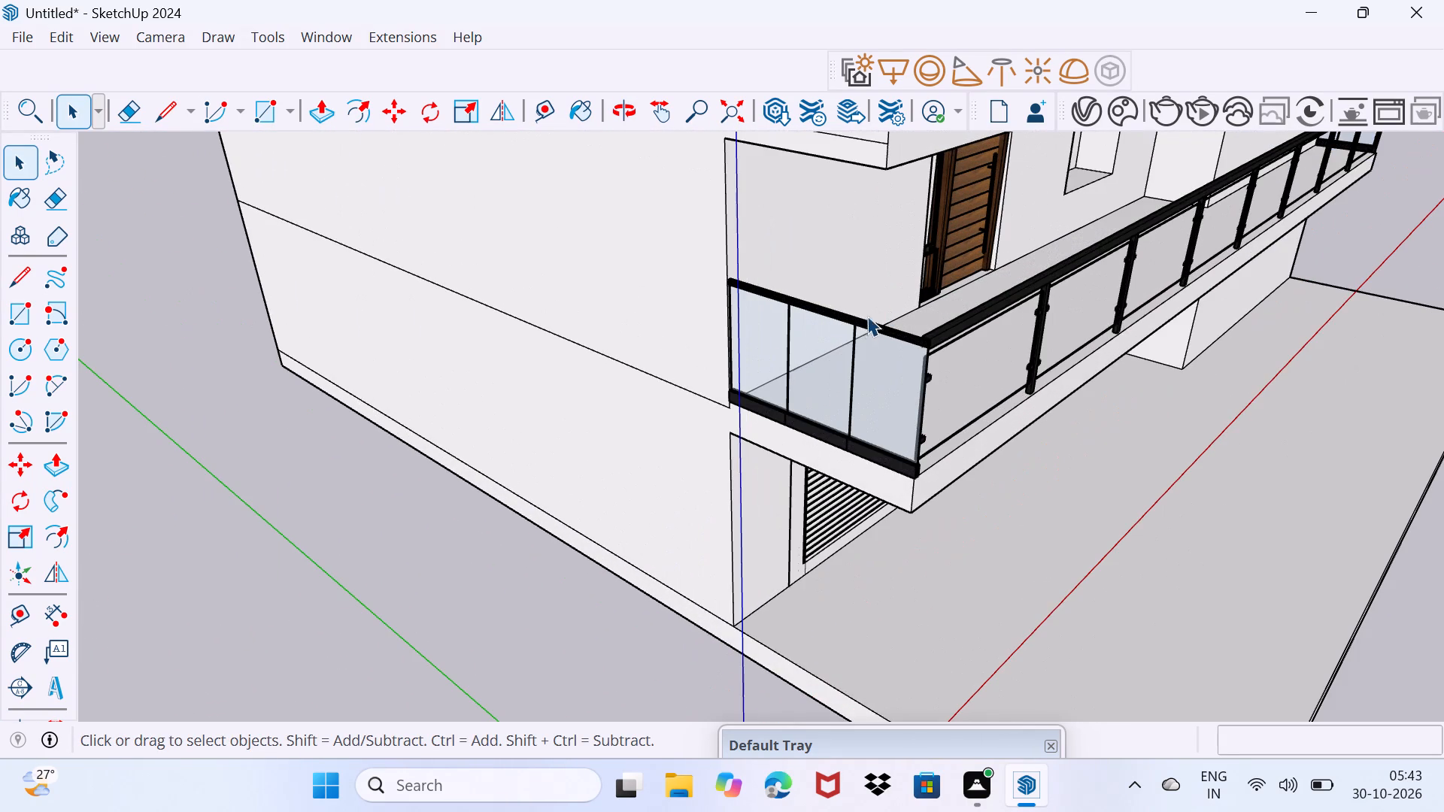
{"action": "left_click", "coordinate": [866, 321]}
{"action": "key", "text": "m"}
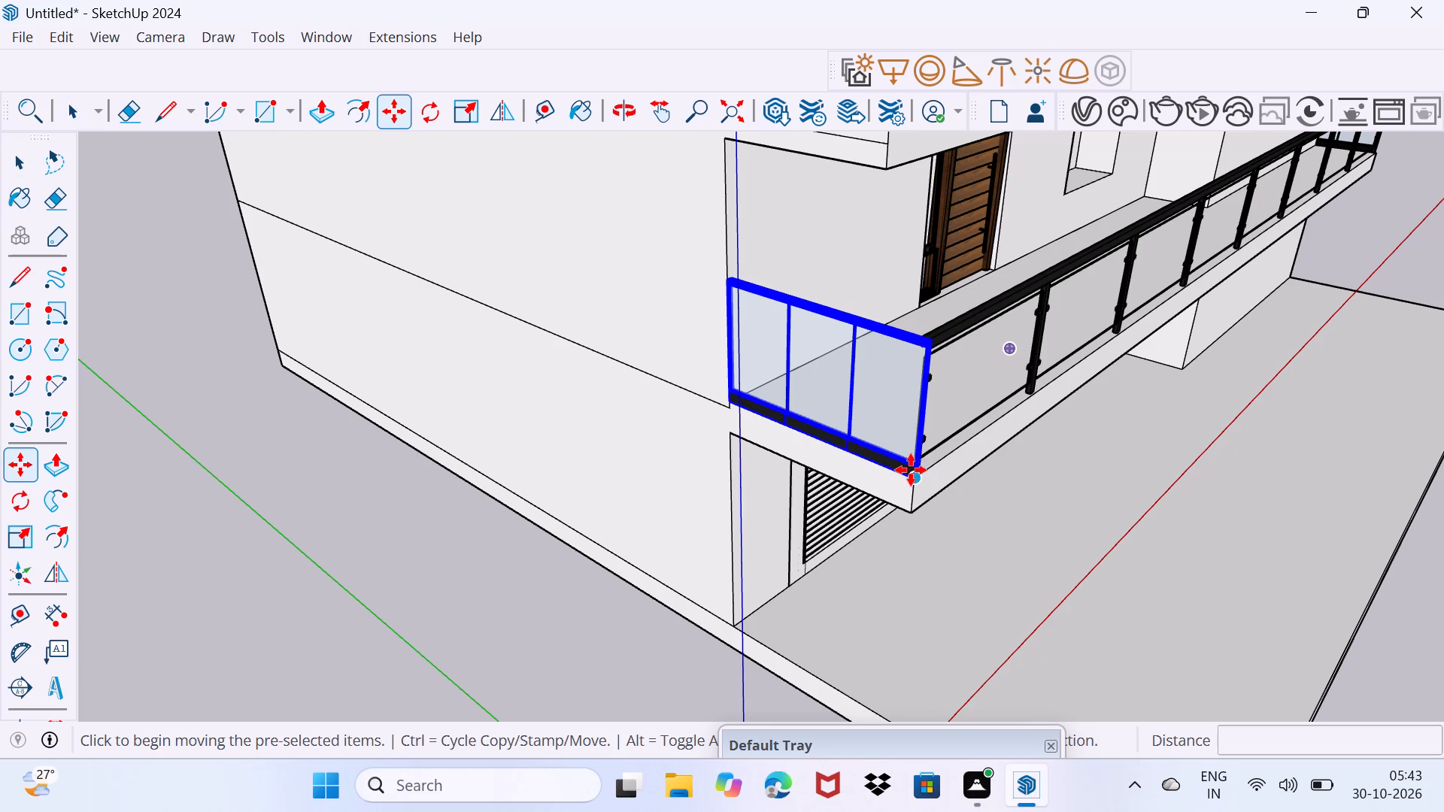
{"action": "left_click", "coordinate": [915, 474]}
{"action": "scroll", "coordinate": [863, 370], "scroll_direction": "down", "scroll_amount": 3}
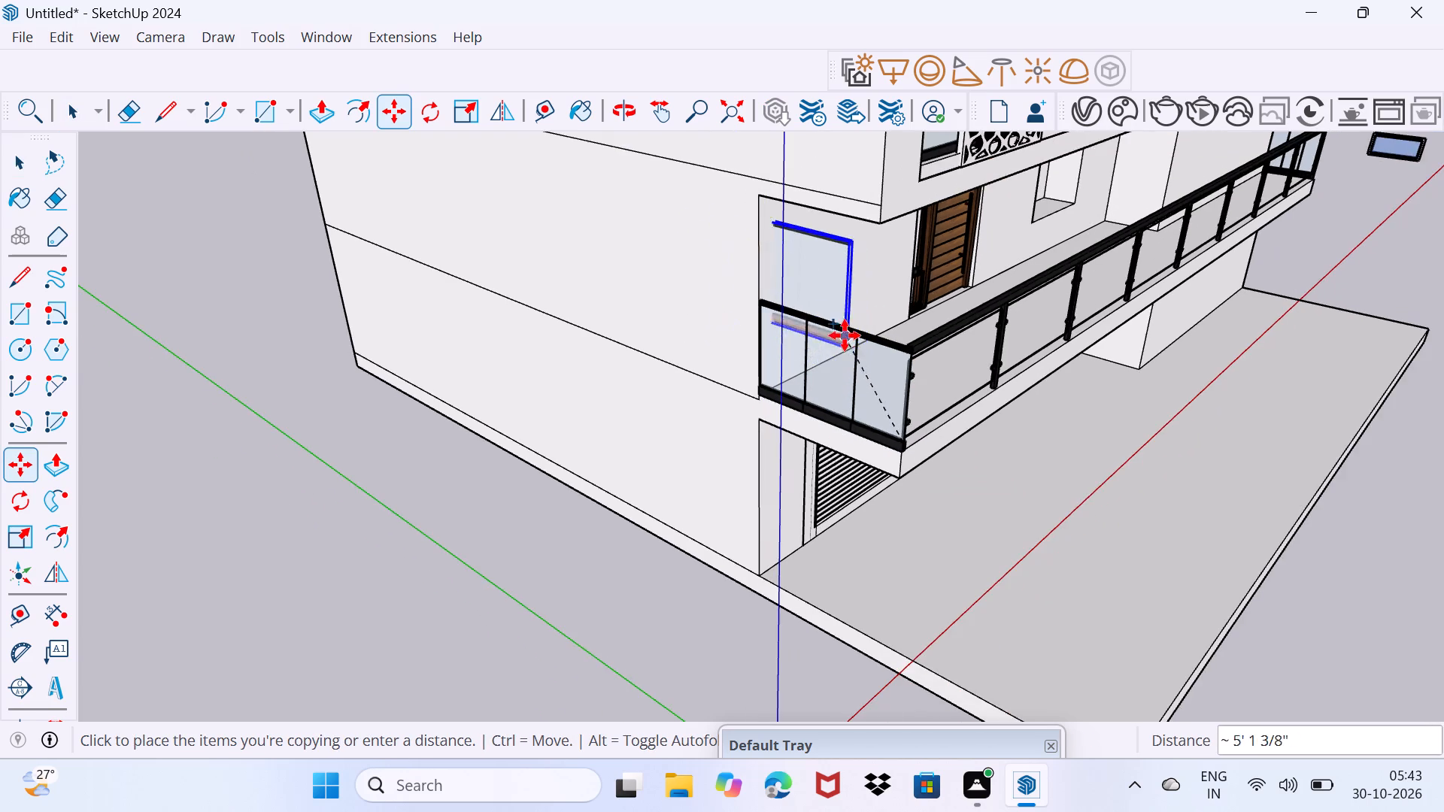
{"action": "middle_click_drag", "start_coordinate": [845, 335], "coordinate": [932, 696]}
{"action": "scroll", "coordinate": [923, 564], "scroll_direction": "down", "scroll_amount": 1, "text": "shift"}
{"action": "scroll", "coordinate": [978, 385], "scroll_direction": "up", "scroll_amount": 4}
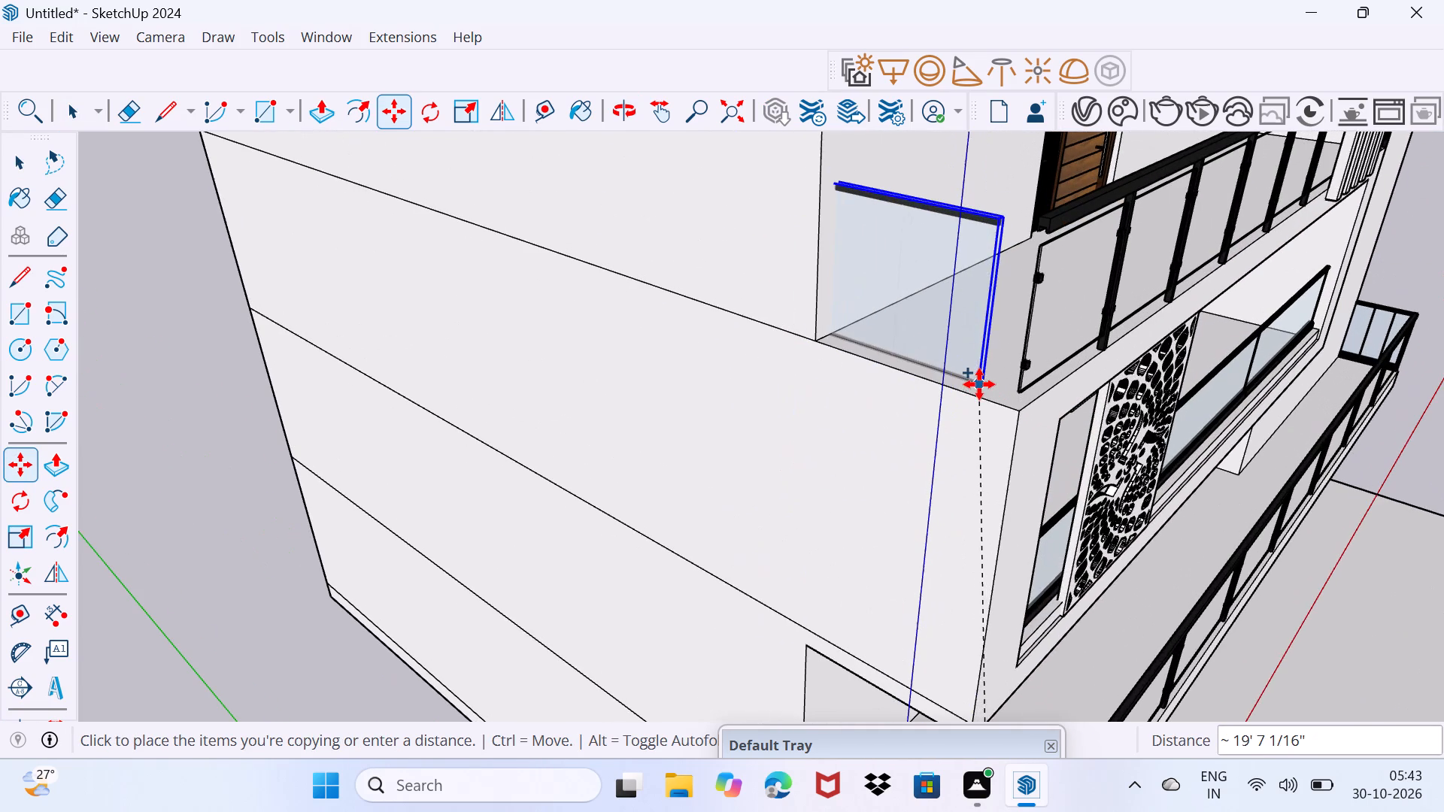
{"action": "left_click", "coordinate": [1014, 392]}
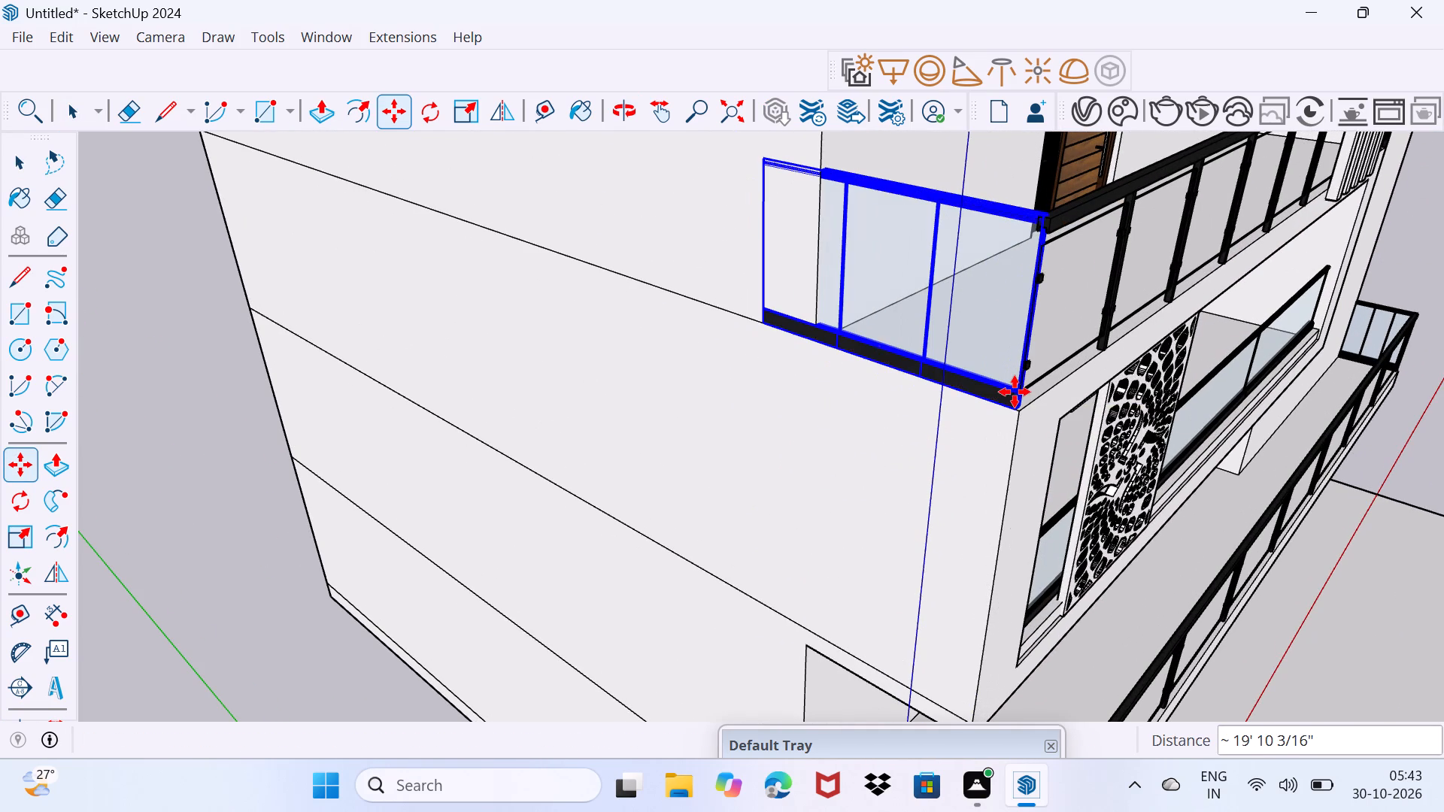
Scale the third-floor end railing to about 0.76 of its length, ending at the wall, and 0.24 of its thickness; clear the selection.
{"action": "key", "text": "s"}
{"action": "left_click_drag", "start_coordinate": [766, 244], "coordinate": [790, 251]}
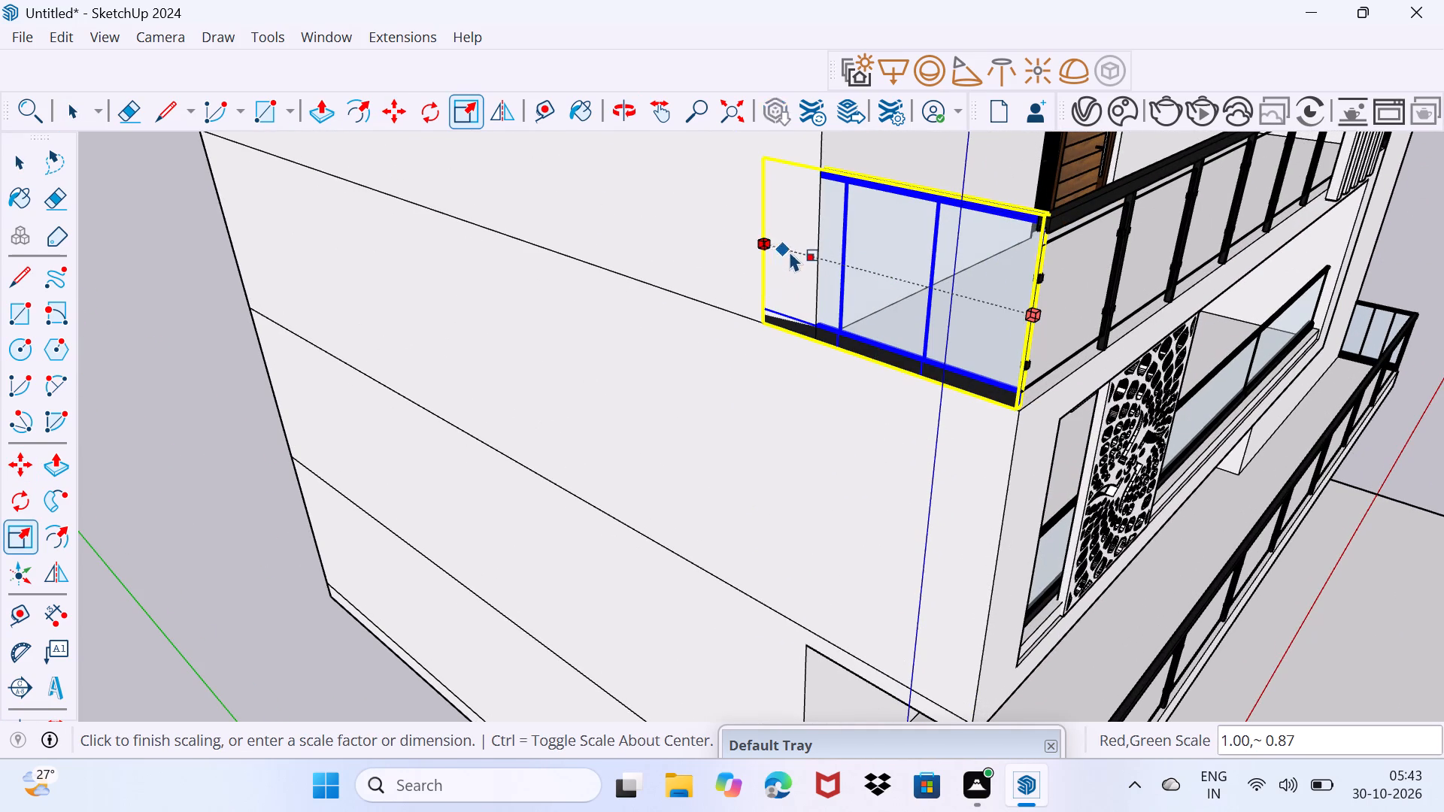
{"action": "left_click_drag", "start_coordinate": [790, 251], "coordinate": [818, 260]}
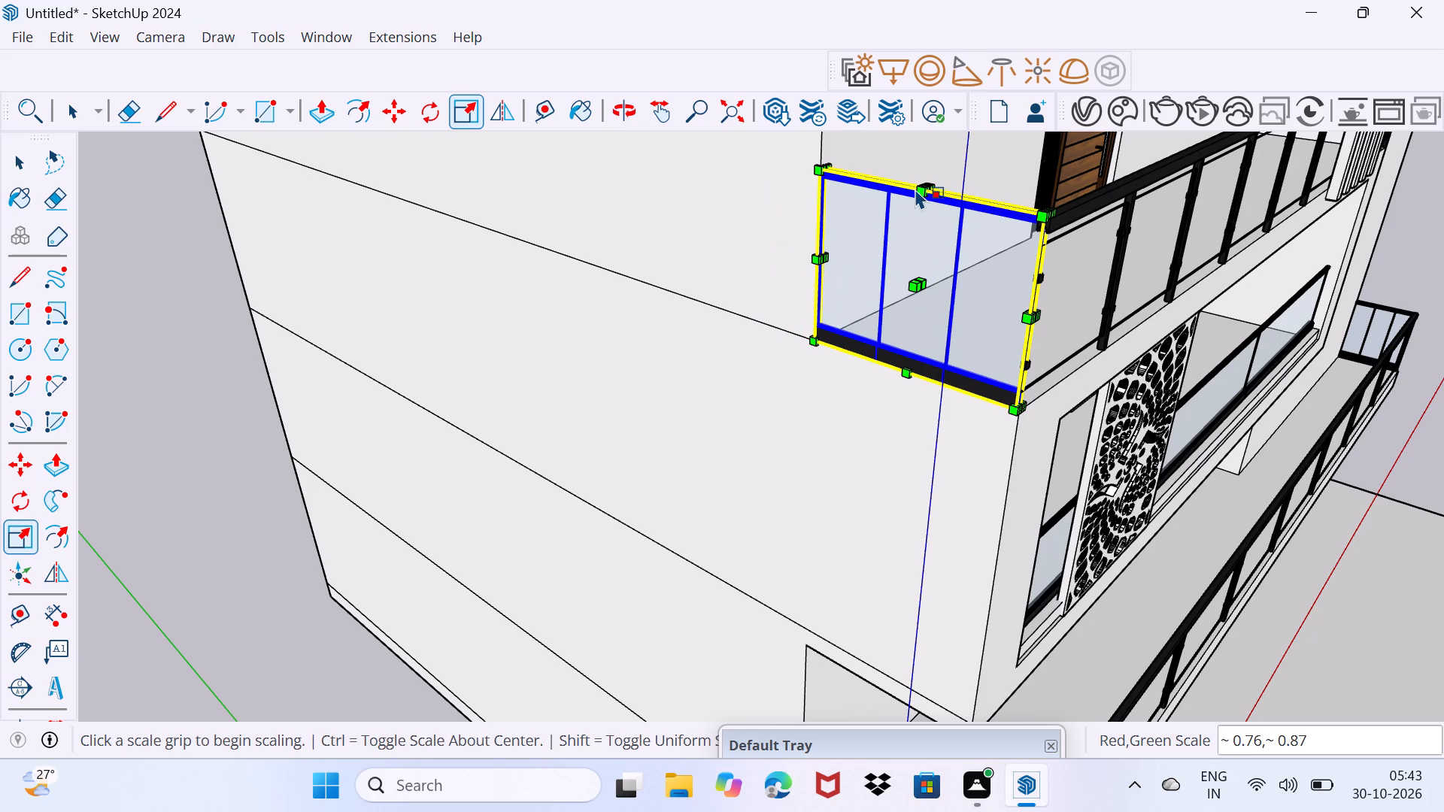
{"action": "left_click_drag", "start_coordinate": [930, 186], "coordinate": [927, 201]}
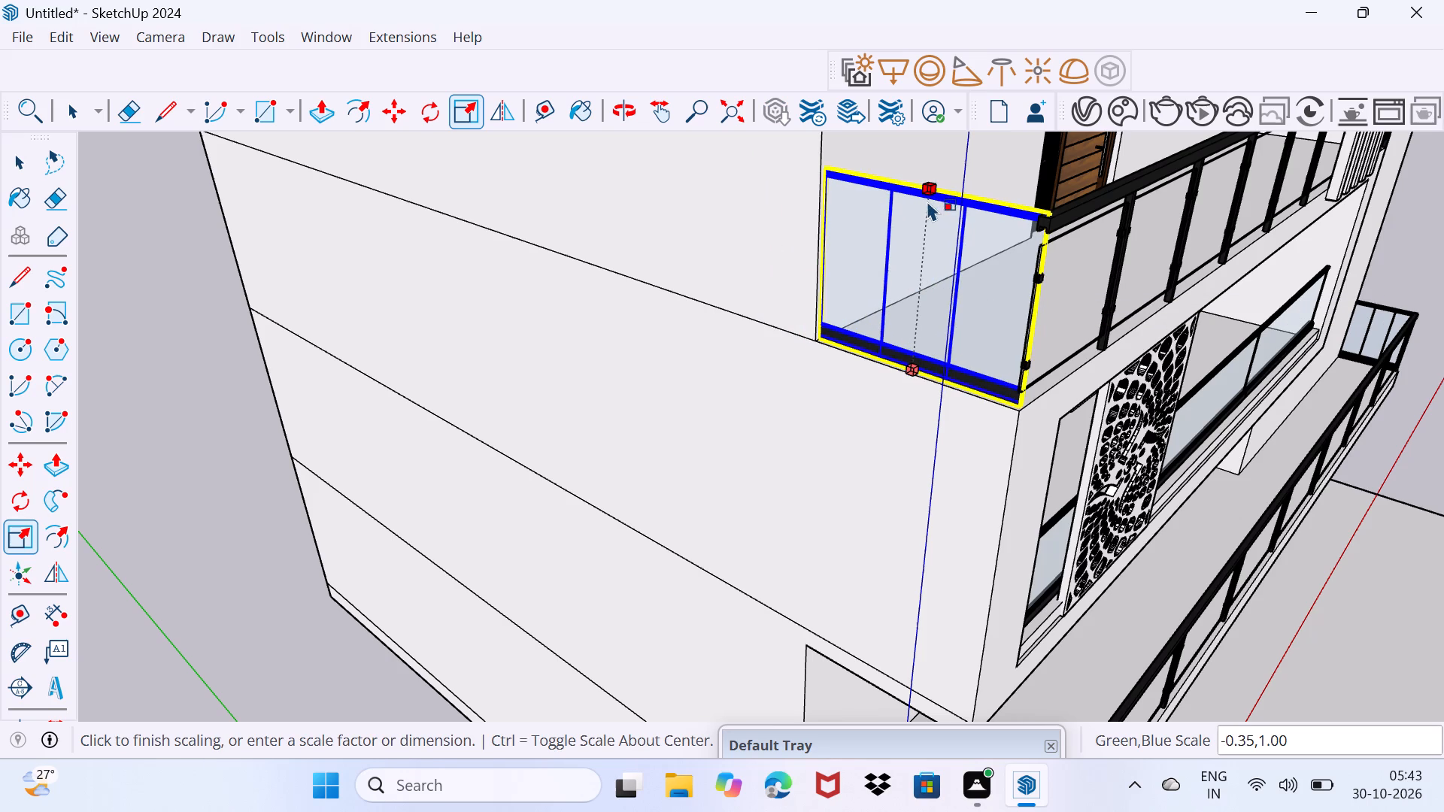
{"action": "left_click_drag", "start_coordinate": [927, 201], "coordinate": [925, 208]}
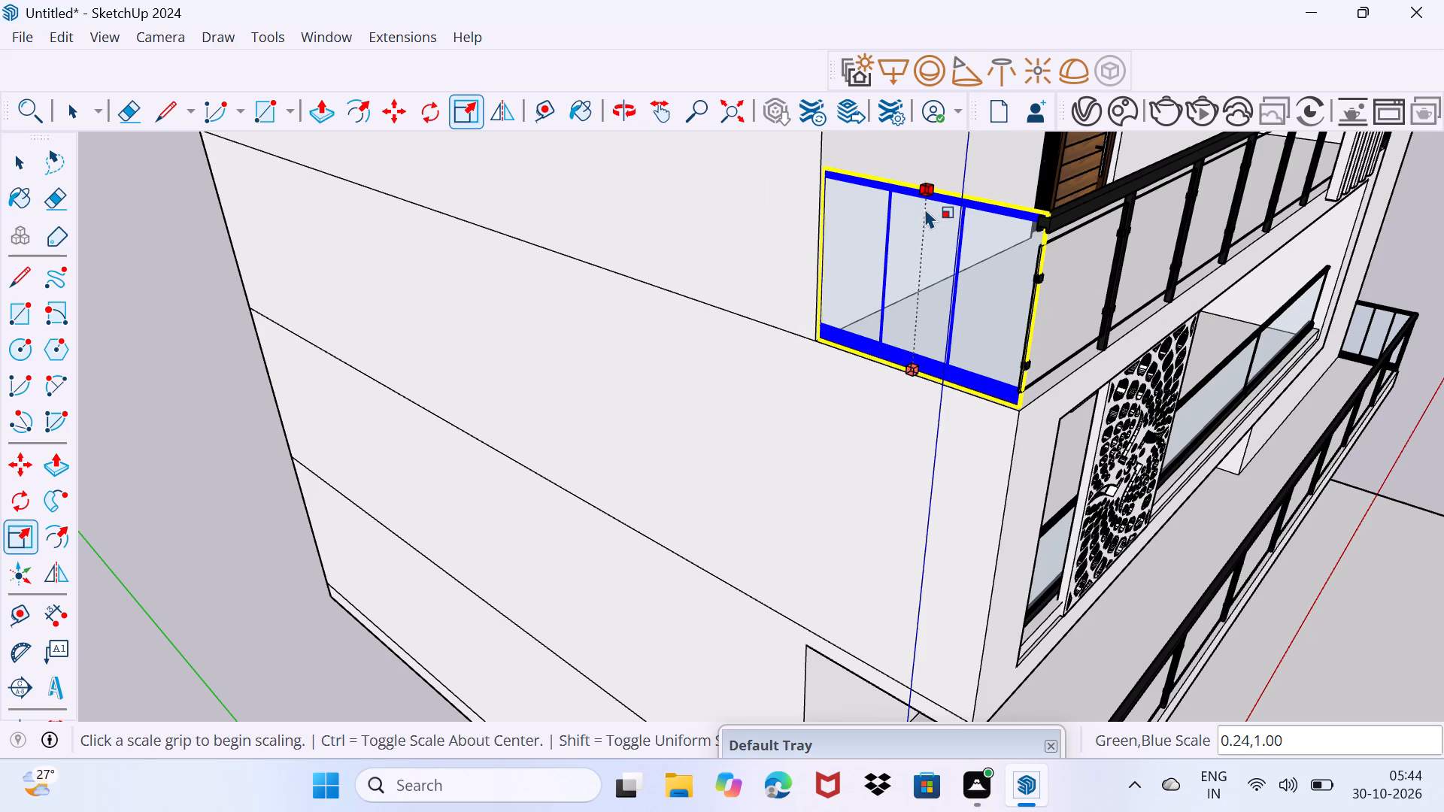
{"action": "key", "text": "space"}
{"action": "left_click_drag", "start_coordinate": [819, 283], "coordinate": [820, 213]}
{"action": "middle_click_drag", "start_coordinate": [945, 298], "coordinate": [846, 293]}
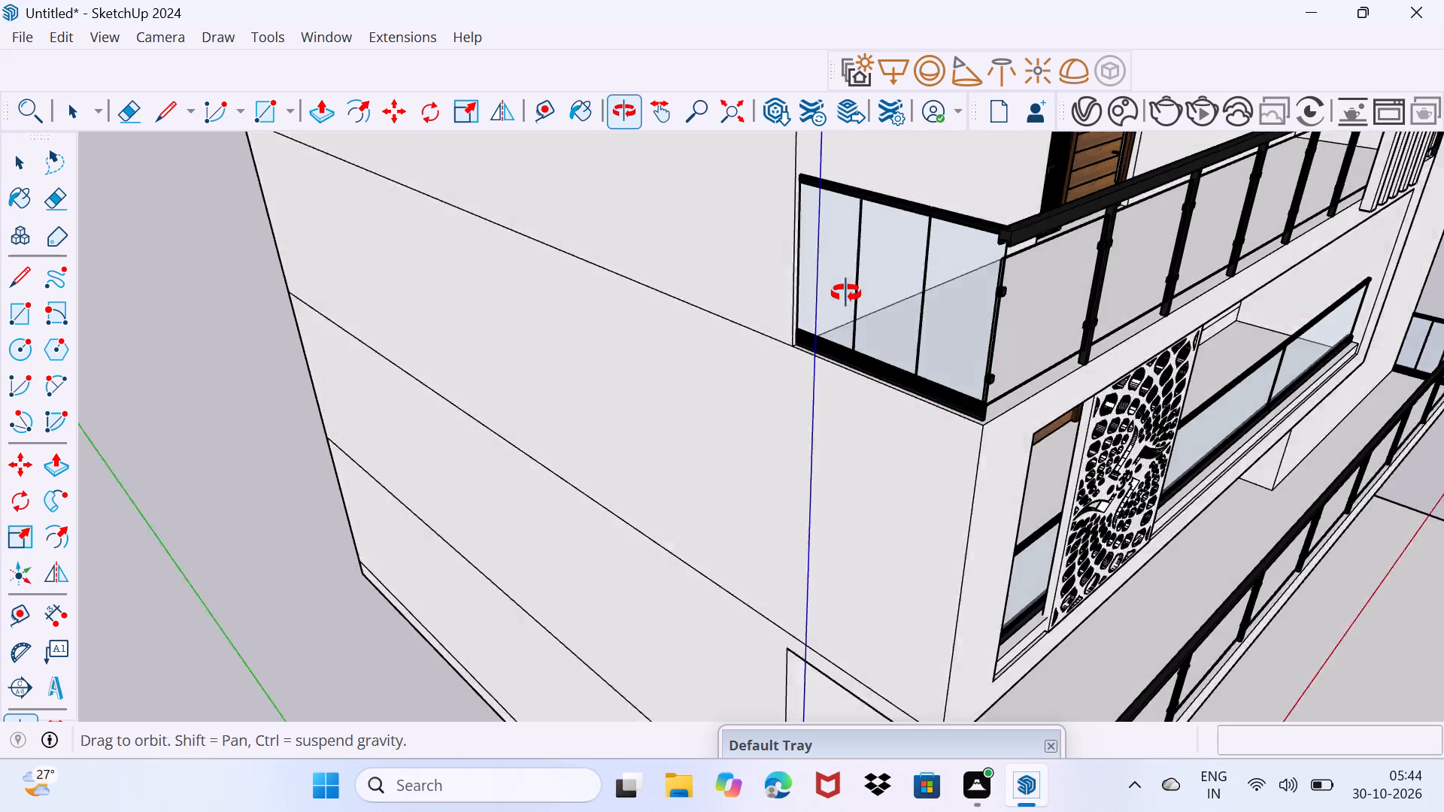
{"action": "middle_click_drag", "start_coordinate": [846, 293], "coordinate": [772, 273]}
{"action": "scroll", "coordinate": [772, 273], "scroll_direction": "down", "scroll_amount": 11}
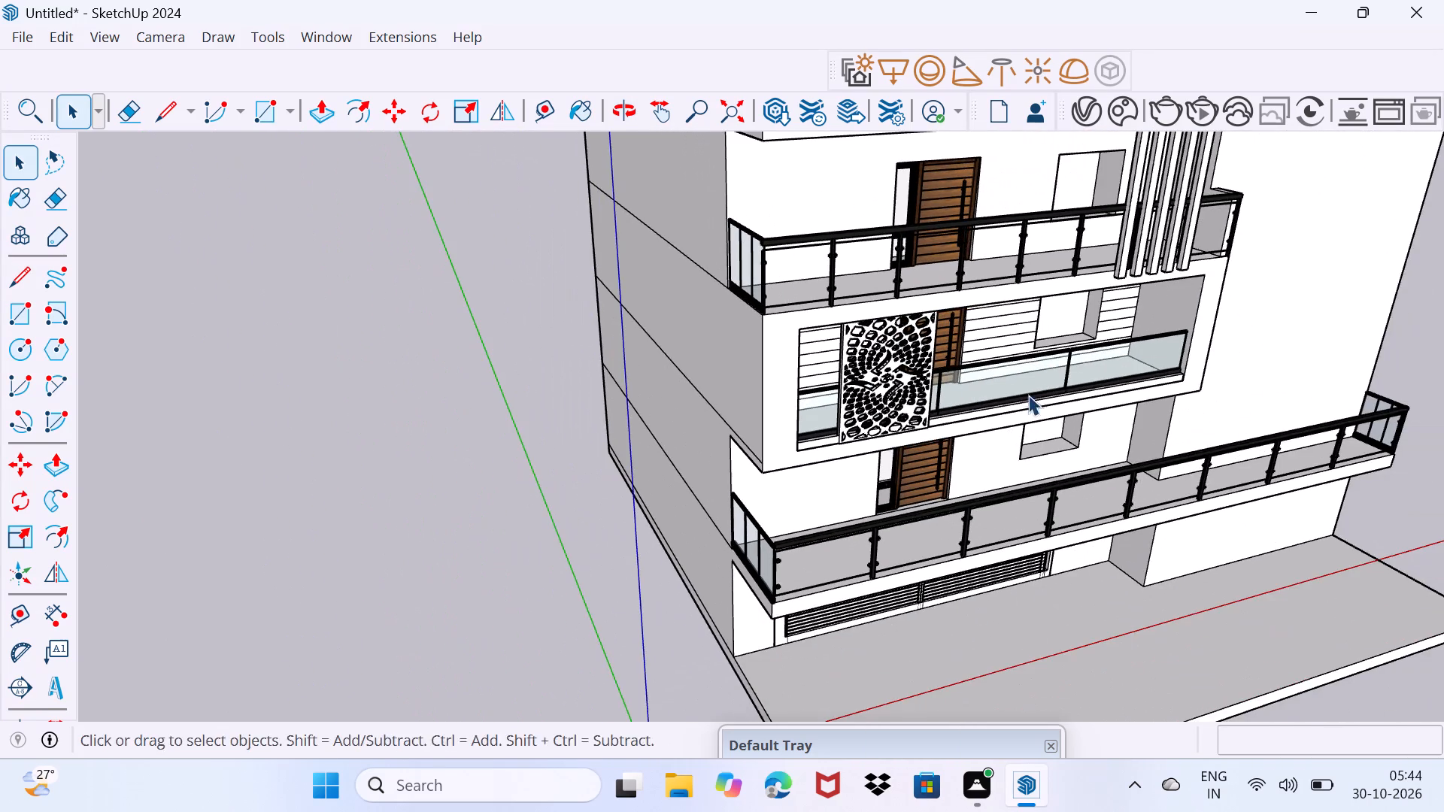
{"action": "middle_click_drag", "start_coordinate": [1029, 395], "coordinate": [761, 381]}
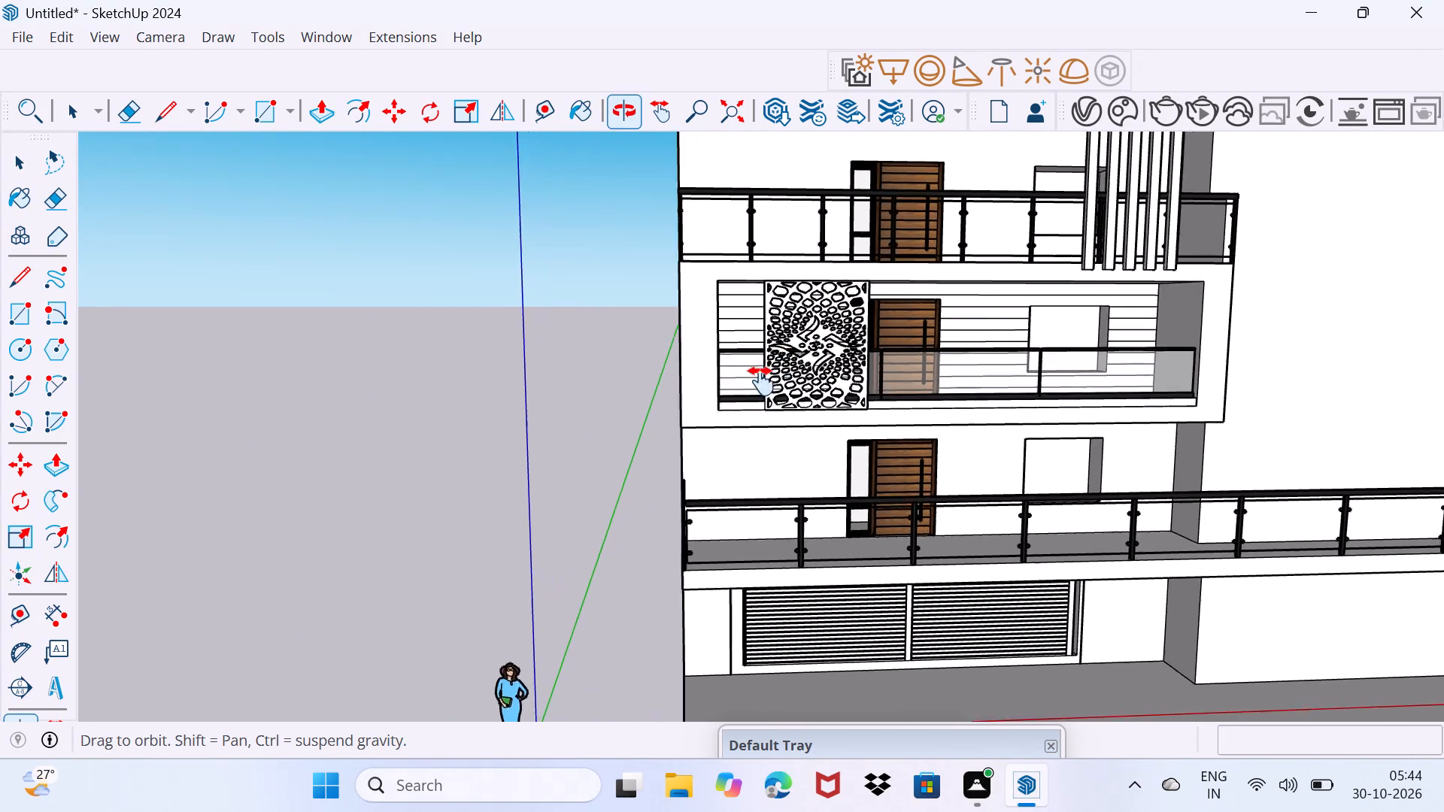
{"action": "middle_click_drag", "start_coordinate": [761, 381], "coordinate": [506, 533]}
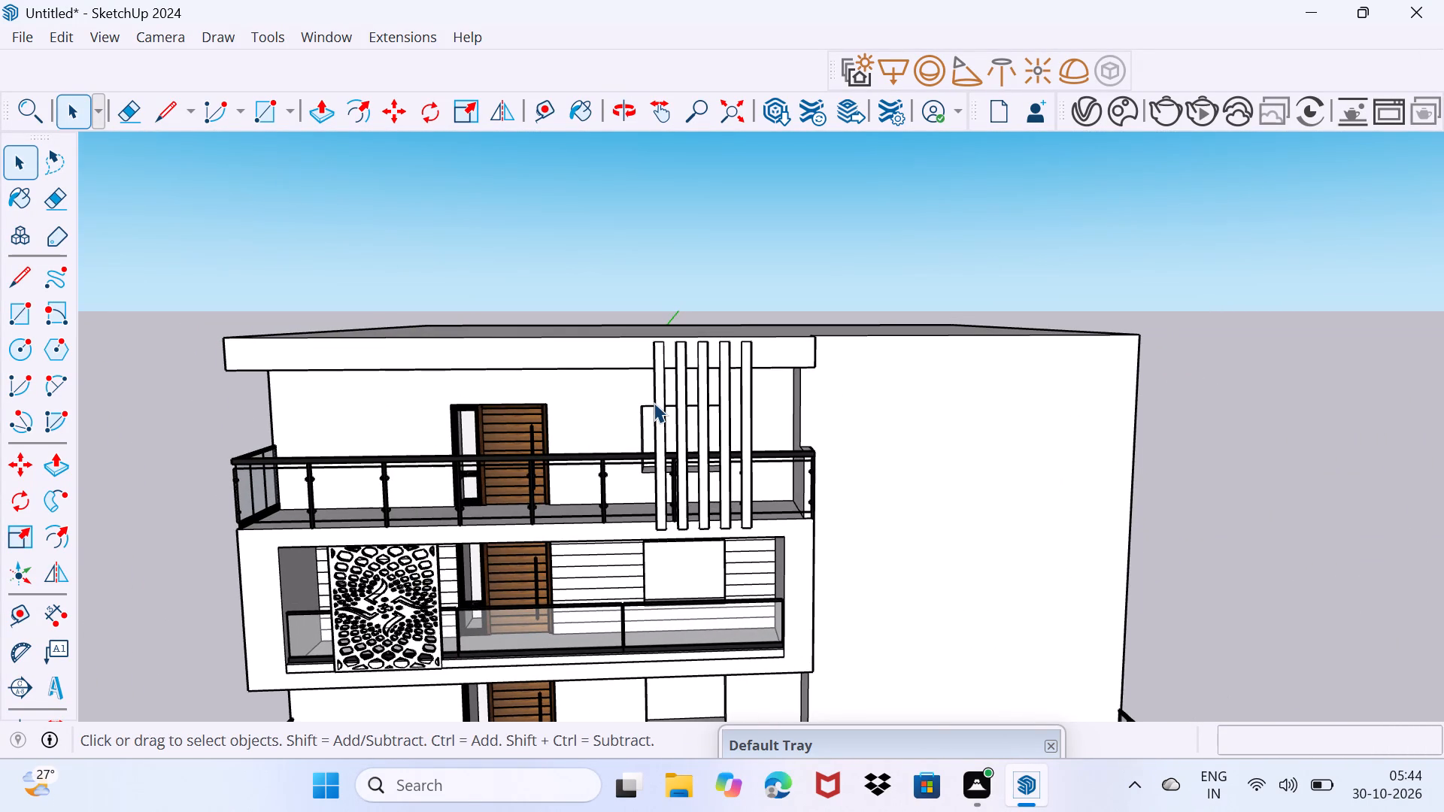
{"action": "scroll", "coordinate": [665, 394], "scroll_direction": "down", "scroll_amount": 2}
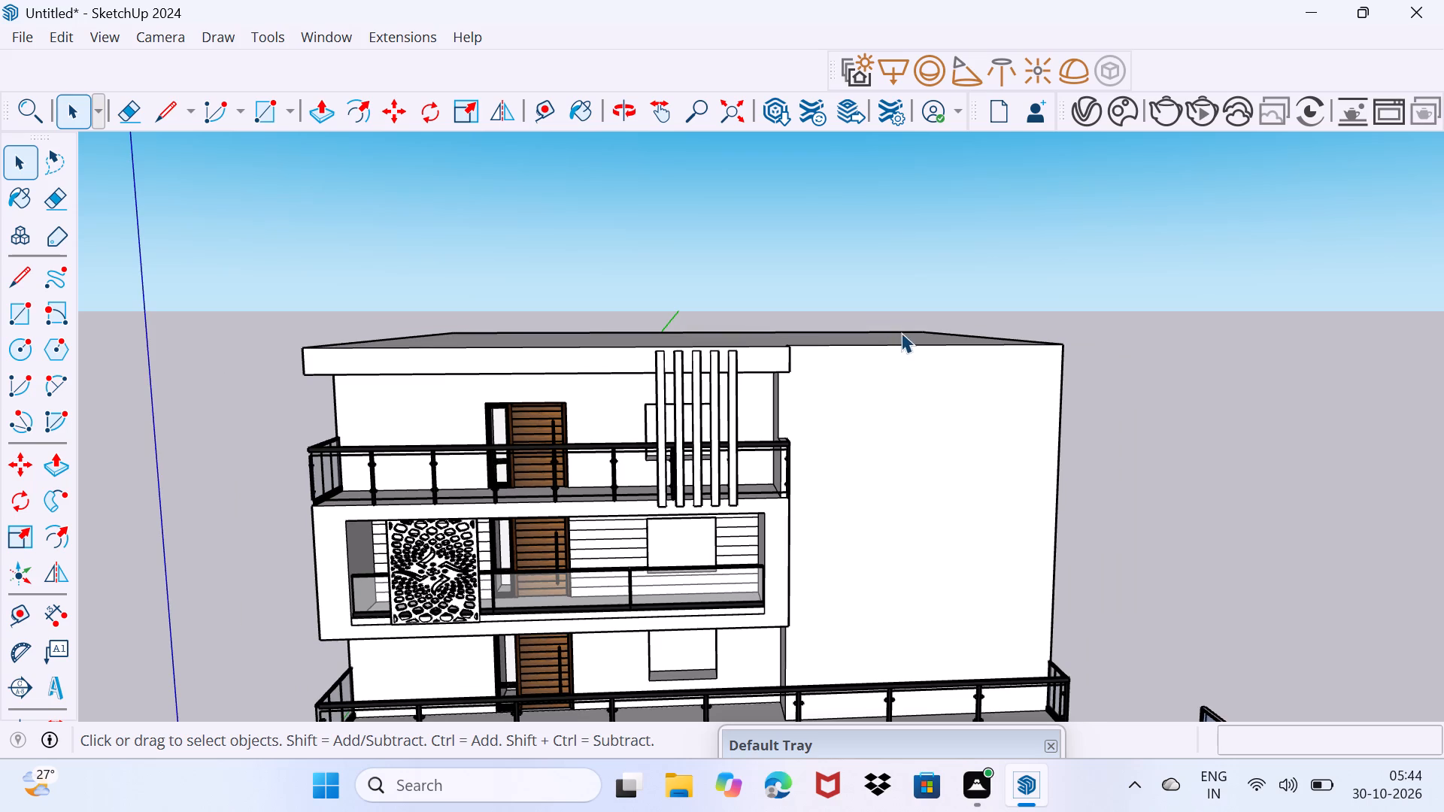
Draw two roof lines, about 20' 1" back from the plain front wall's inner corner and about 23' 1" across to the side edge.
{"action": "middle_click_drag", "start_coordinate": [879, 347], "coordinate": [644, 506]}
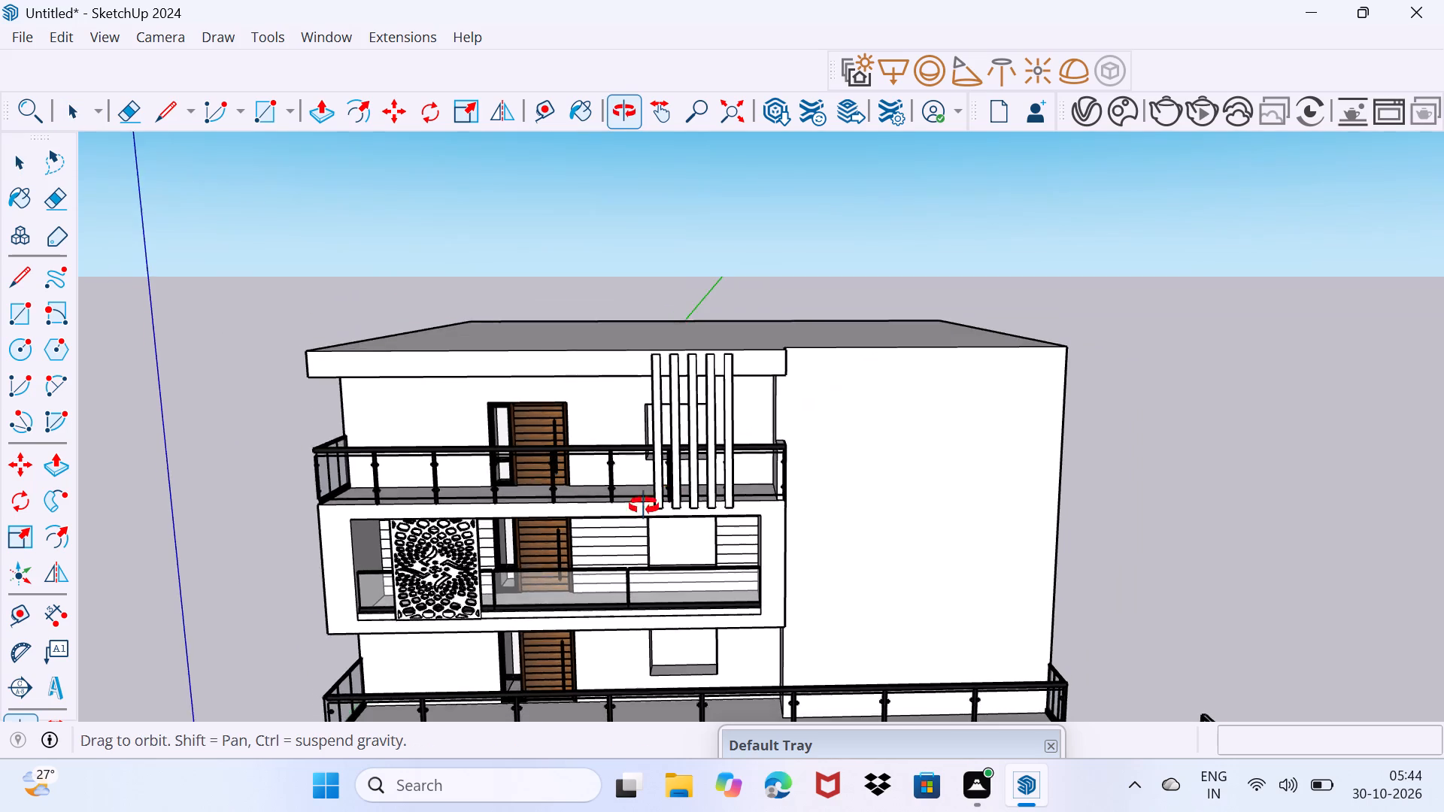
{"action": "middle_click_drag", "start_coordinate": [644, 506], "coordinate": [484, 566]}
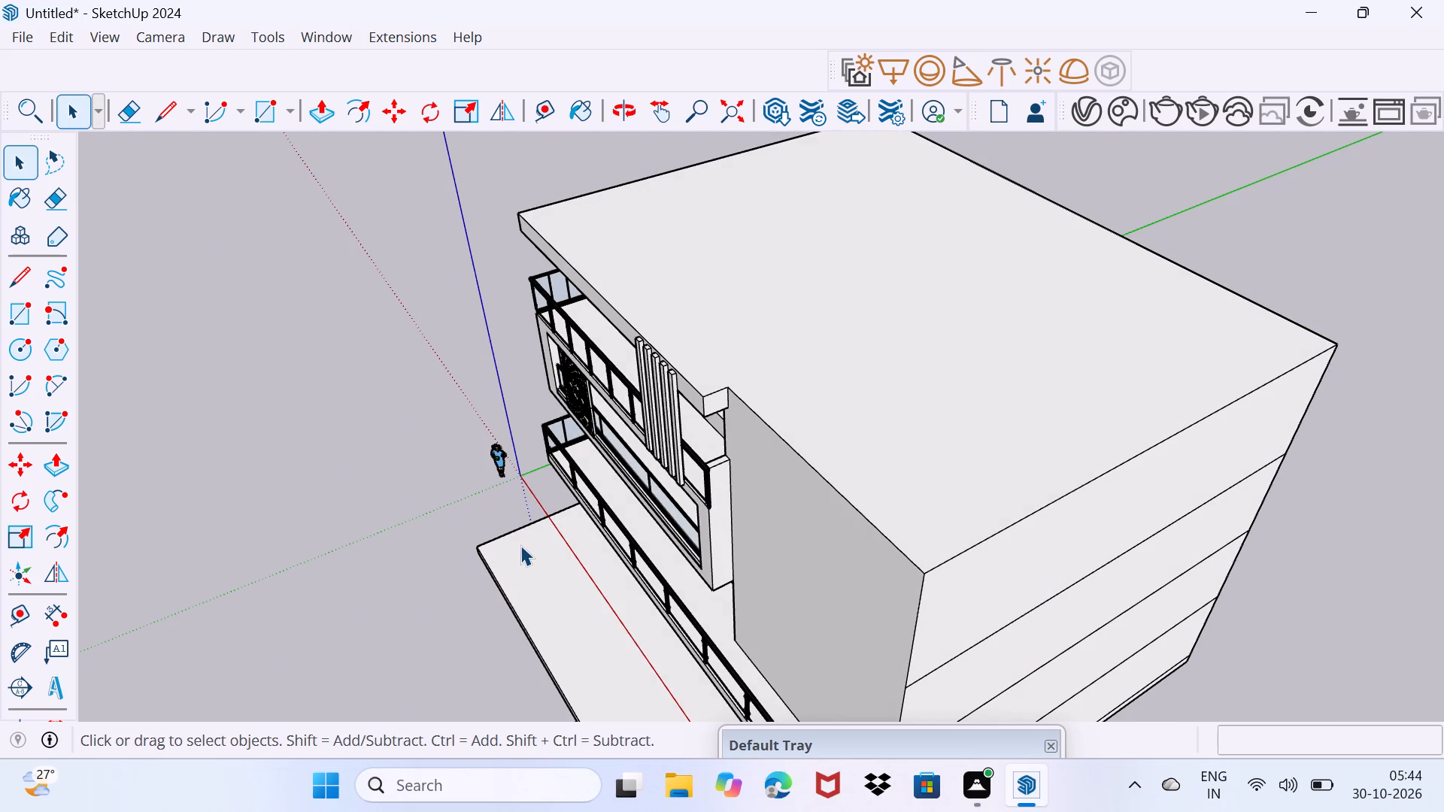
{"action": "key", "text": "l"}
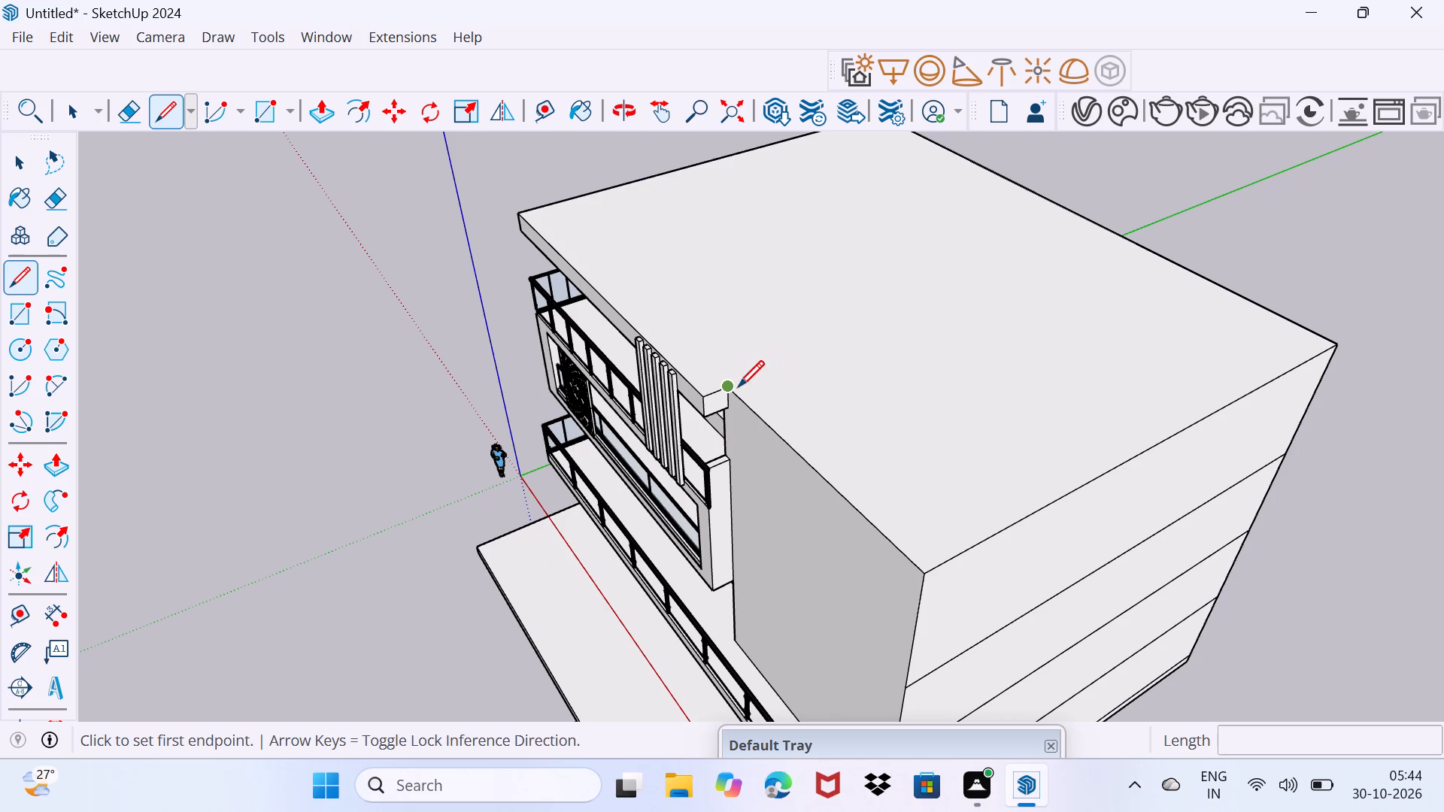
{"action": "left_click_drag", "start_coordinate": [736, 386], "coordinate": [745, 386]}
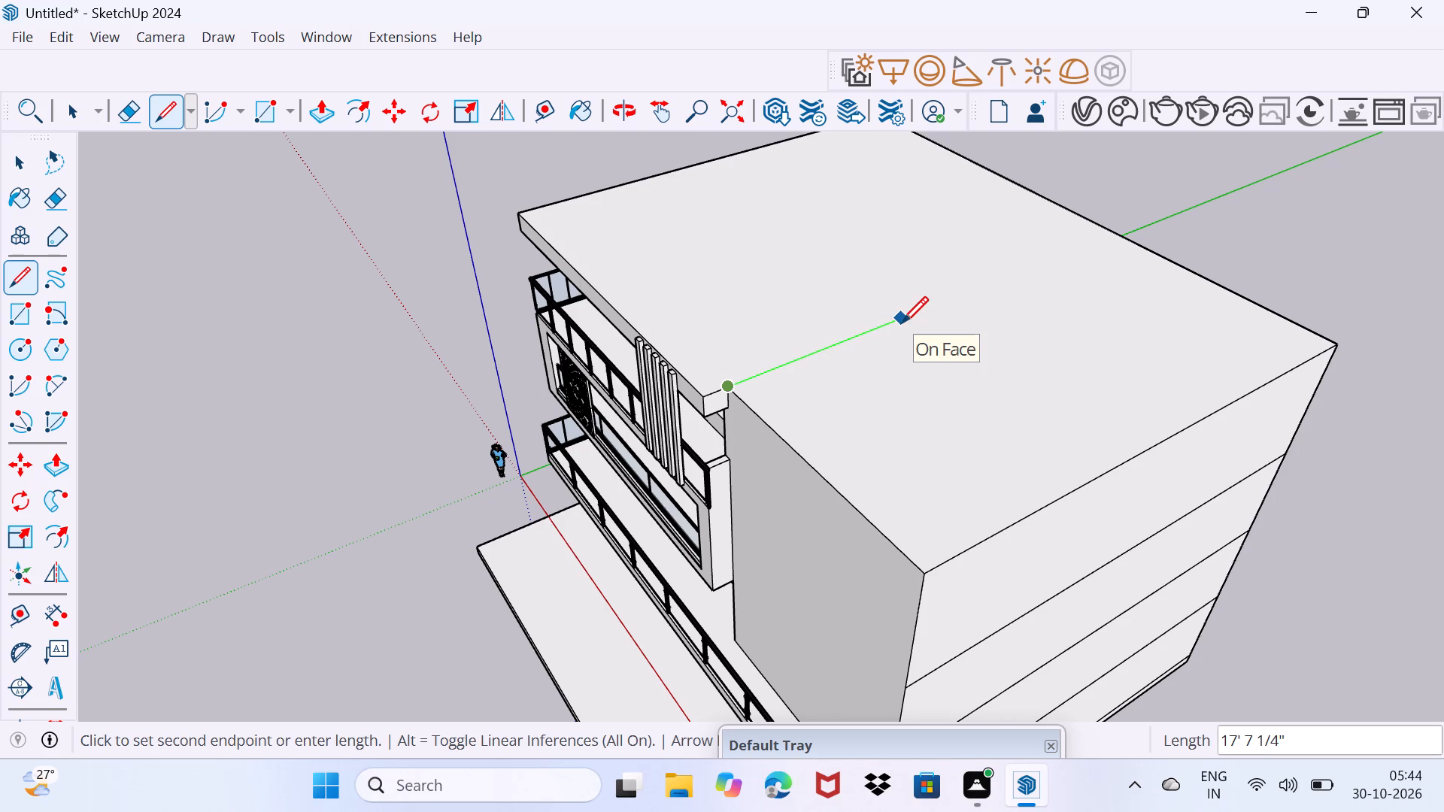
{"action": "left_click", "coordinate": [922, 308]}
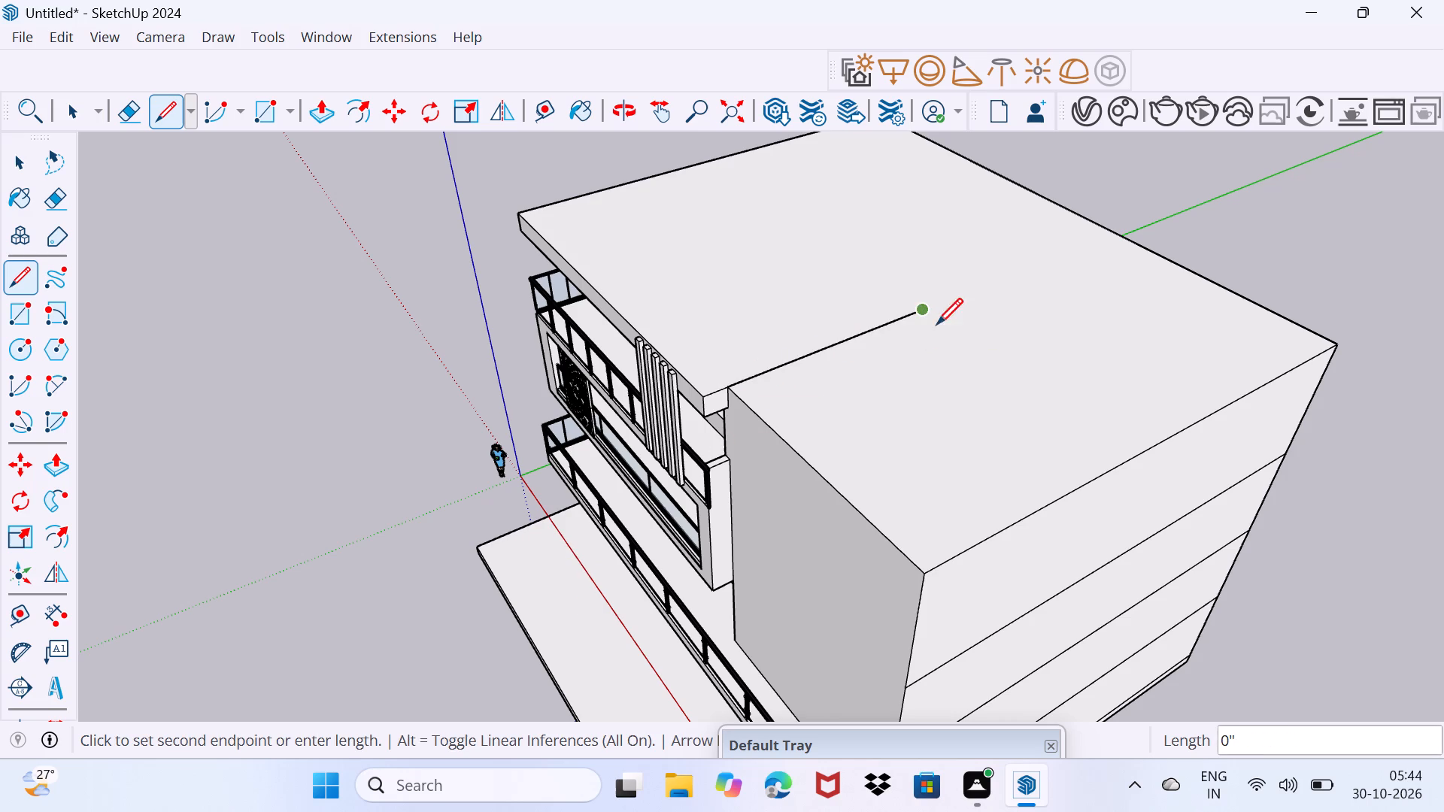
{"action": "left_click", "coordinate": [1131, 462]}
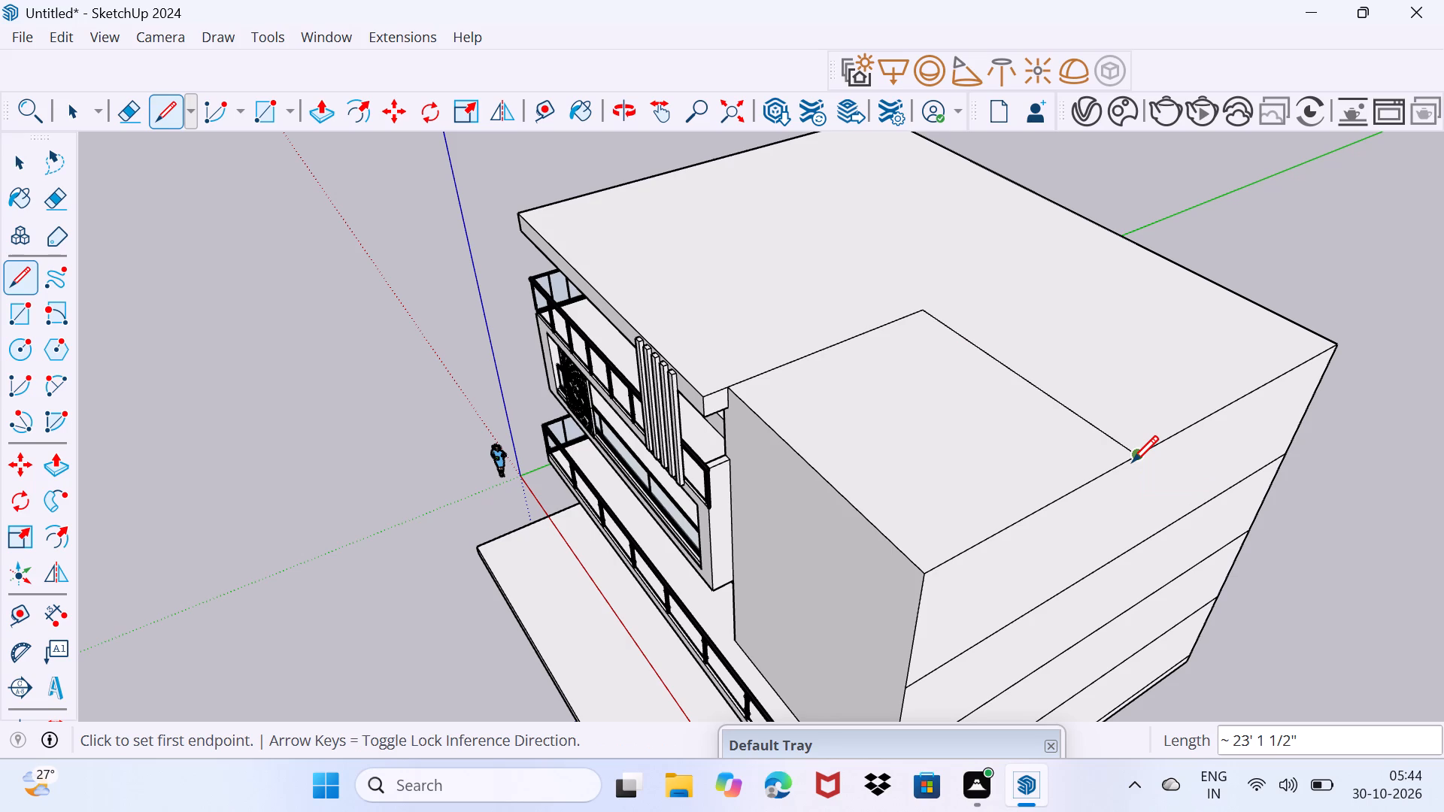
{"action": "key", "text": "space"}
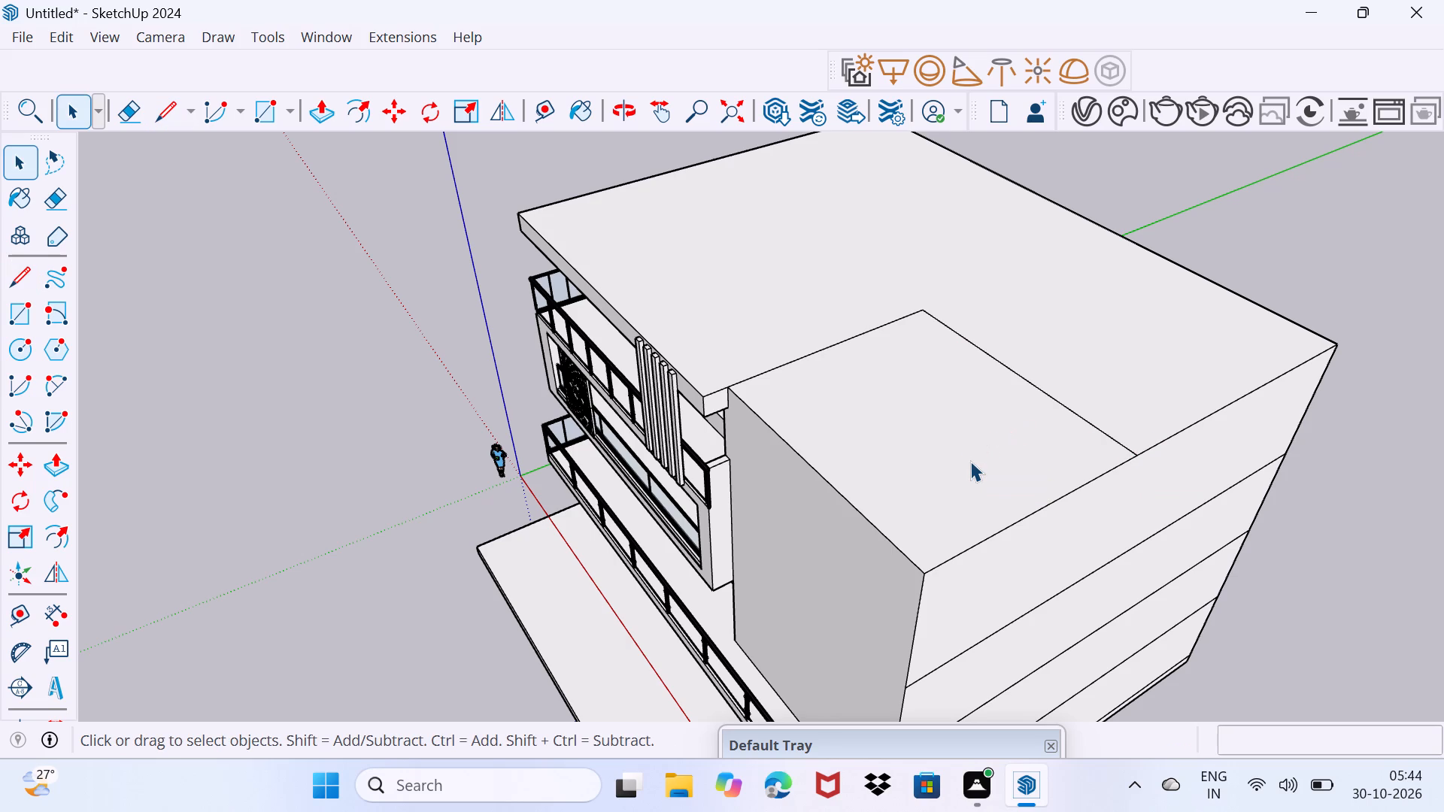
Push/Pull the outlined rectangular roof area up about 13' 9" into a rooftop block.
{"action": "left_click", "coordinate": [948, 471]}
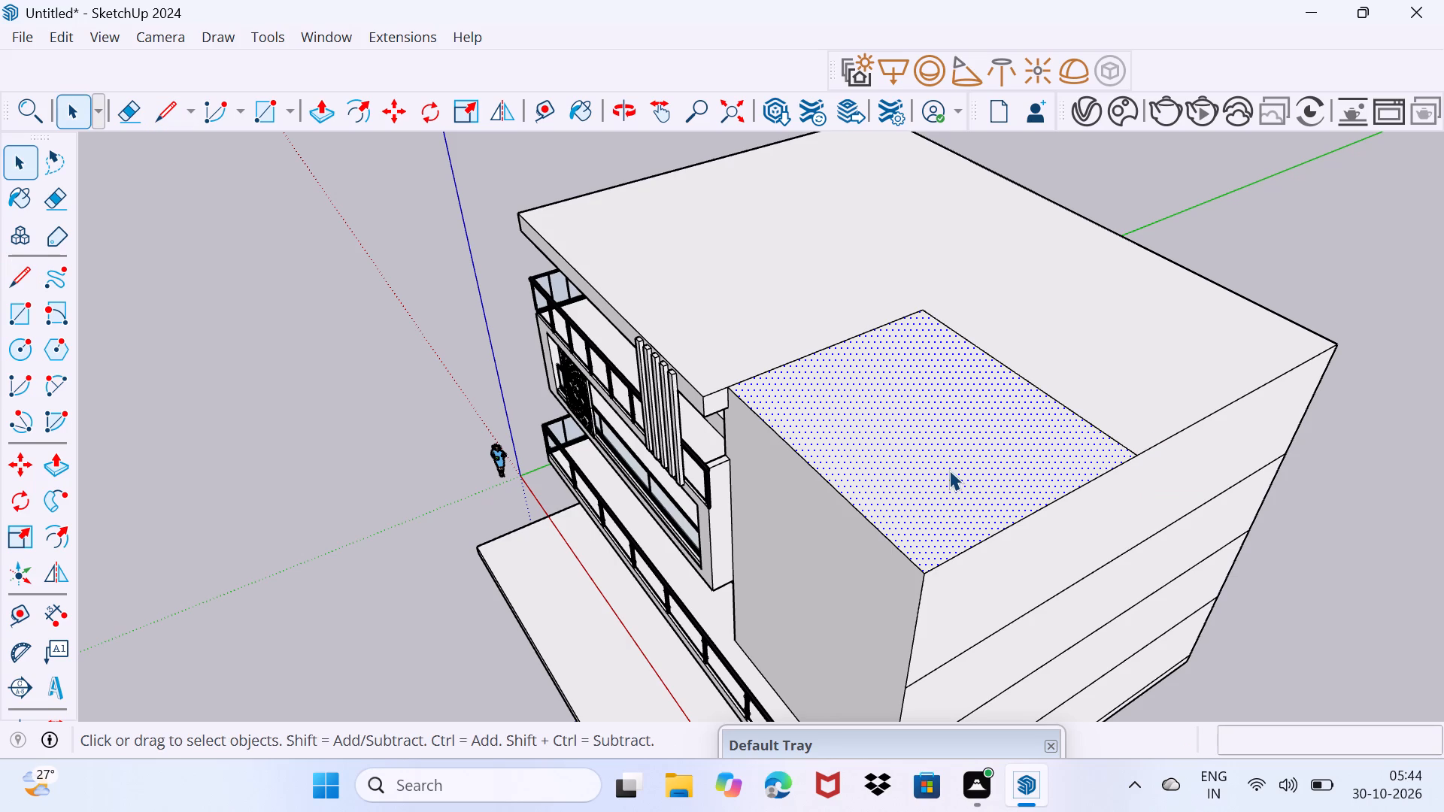
{"action": "key", "text": "p"}
{"action": "left_click", "coordinate": [926, 486]}
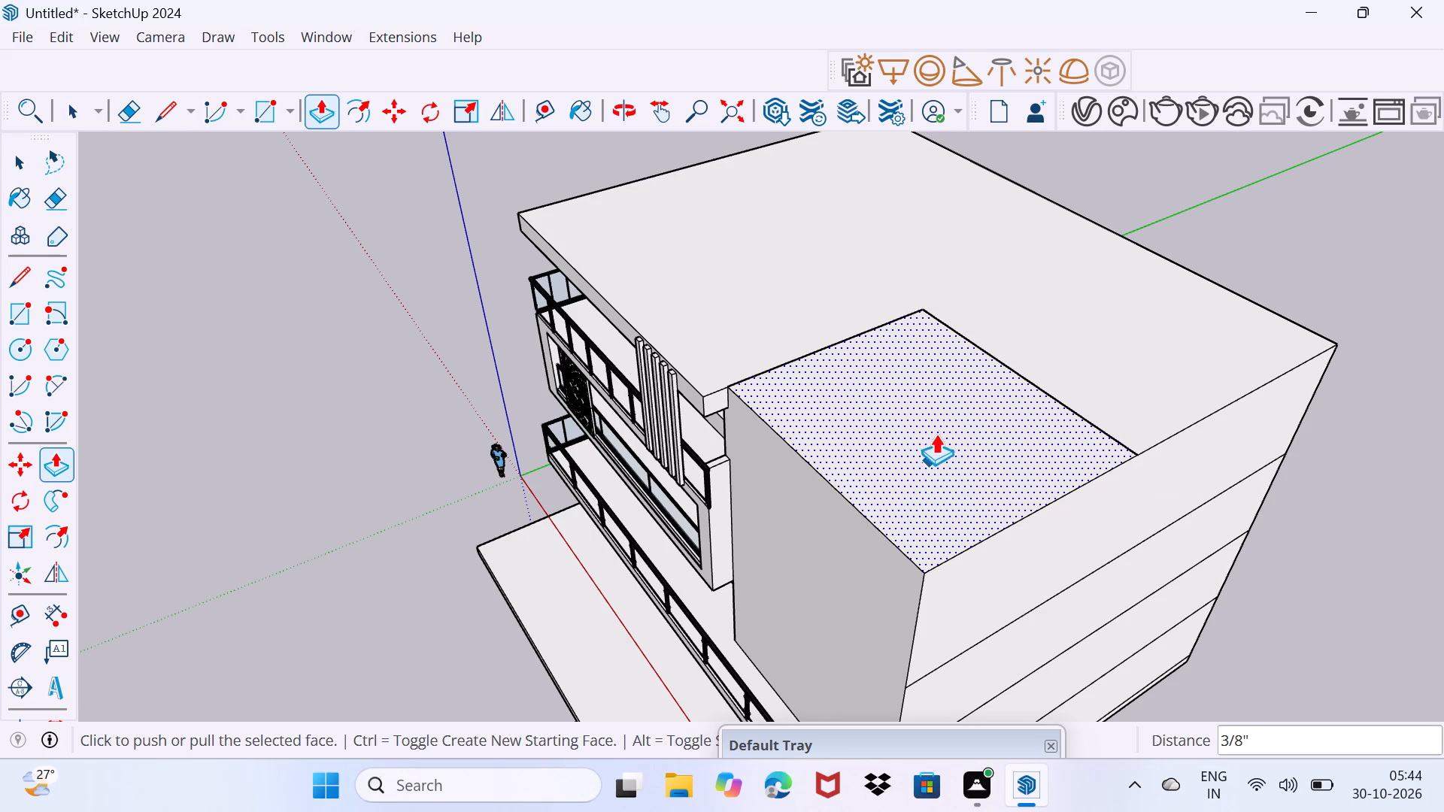
{"action": "key", "text": "Escape"}
{"action": "left_click", "coordinate": [916, 468]}
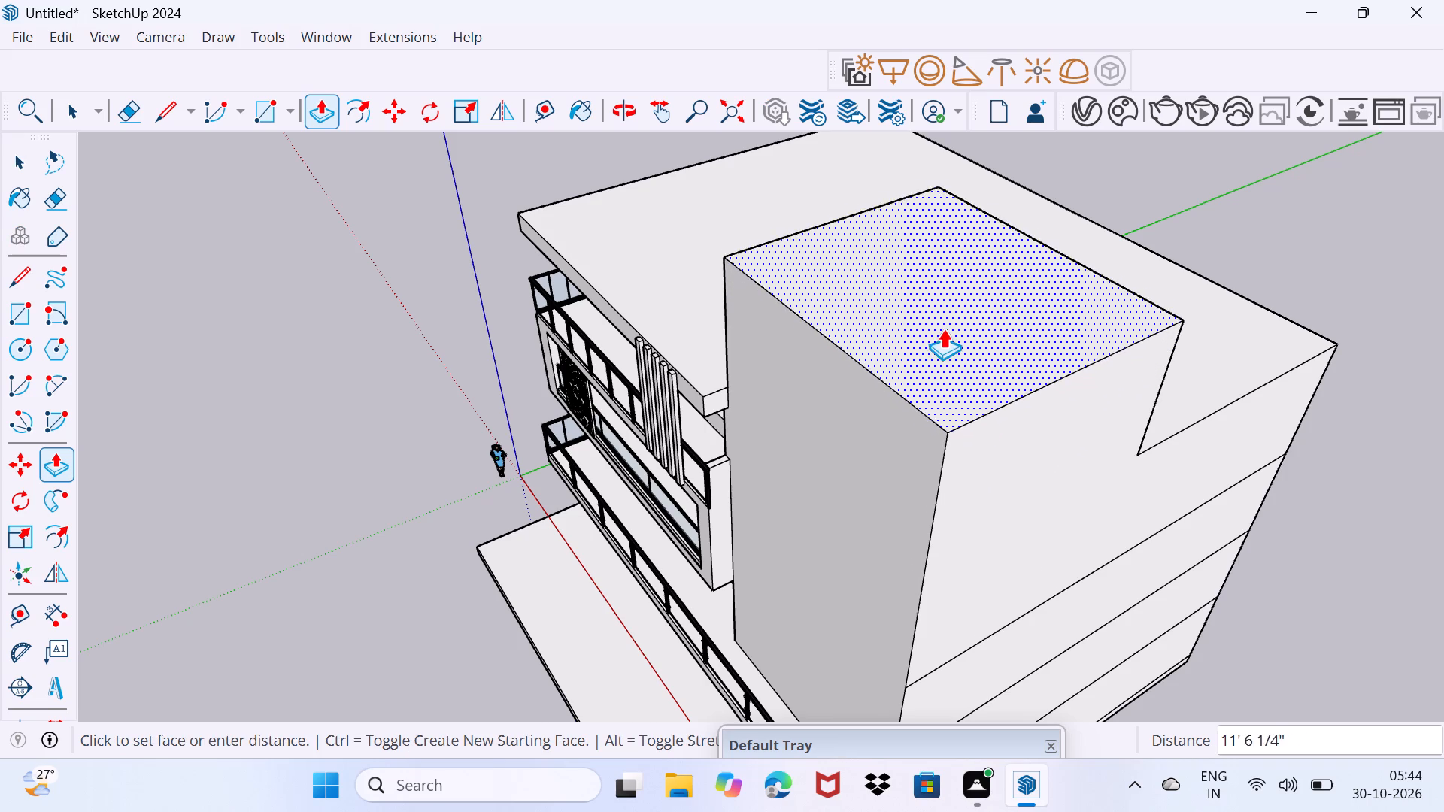
{"action": "left_click", "coordinate": [943, 300]}
{"action": "key", "text": "space"}
{"action": "key", "text": "space"}
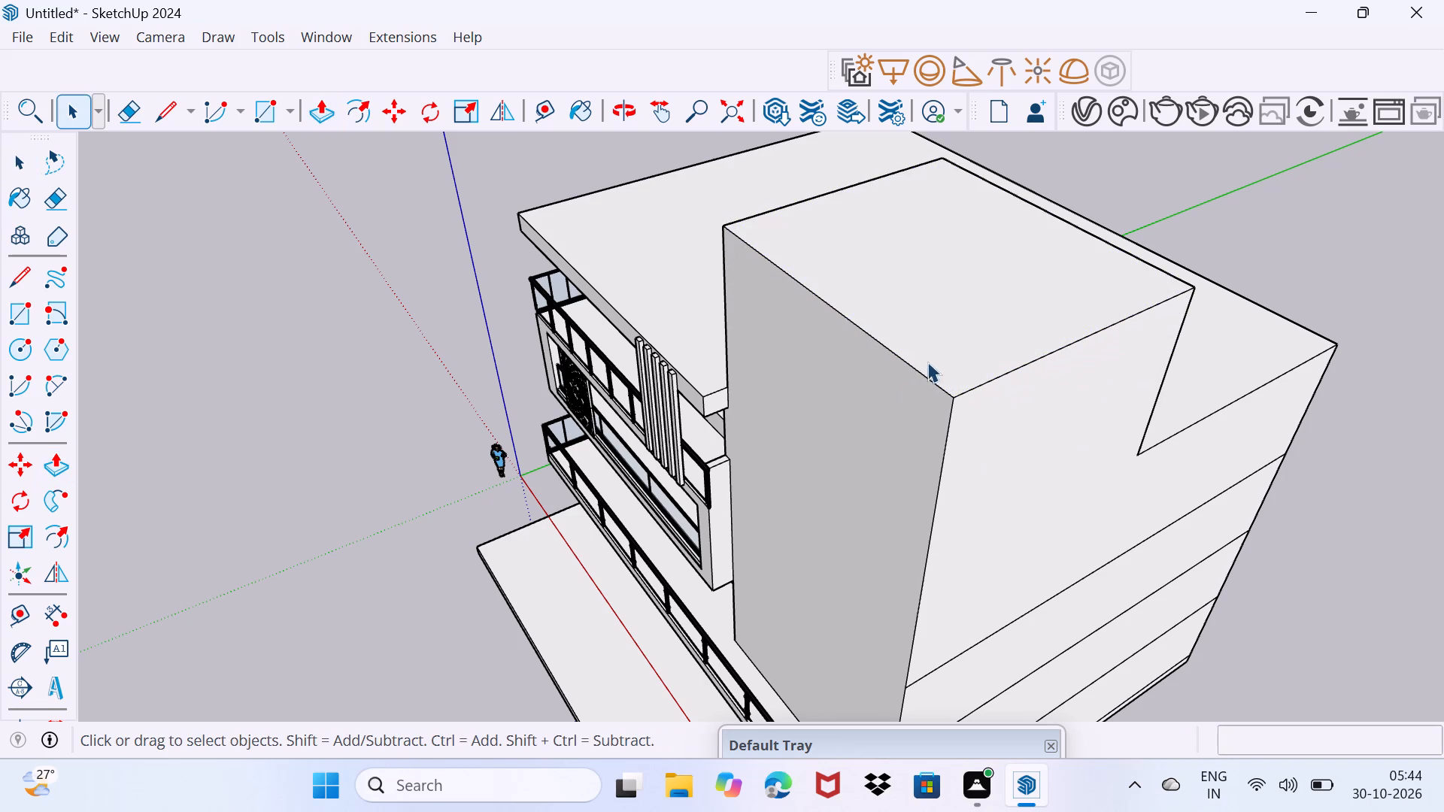
{"action": "left_click_drag", "start_coordinate": [837, 486], "coordinate": [922, 367]}
Push/Pull the rooftop block's top face up about 1' 9" as a new starting face, adding a separate slab layer.
{"action": "middle_click_drag", "start_coordinate": [699, 471], "coordinate": [987, 320]}
{"action": "middle_click_drag", "start_coordinate": [805, 352], "coordinate": [805, 354]}
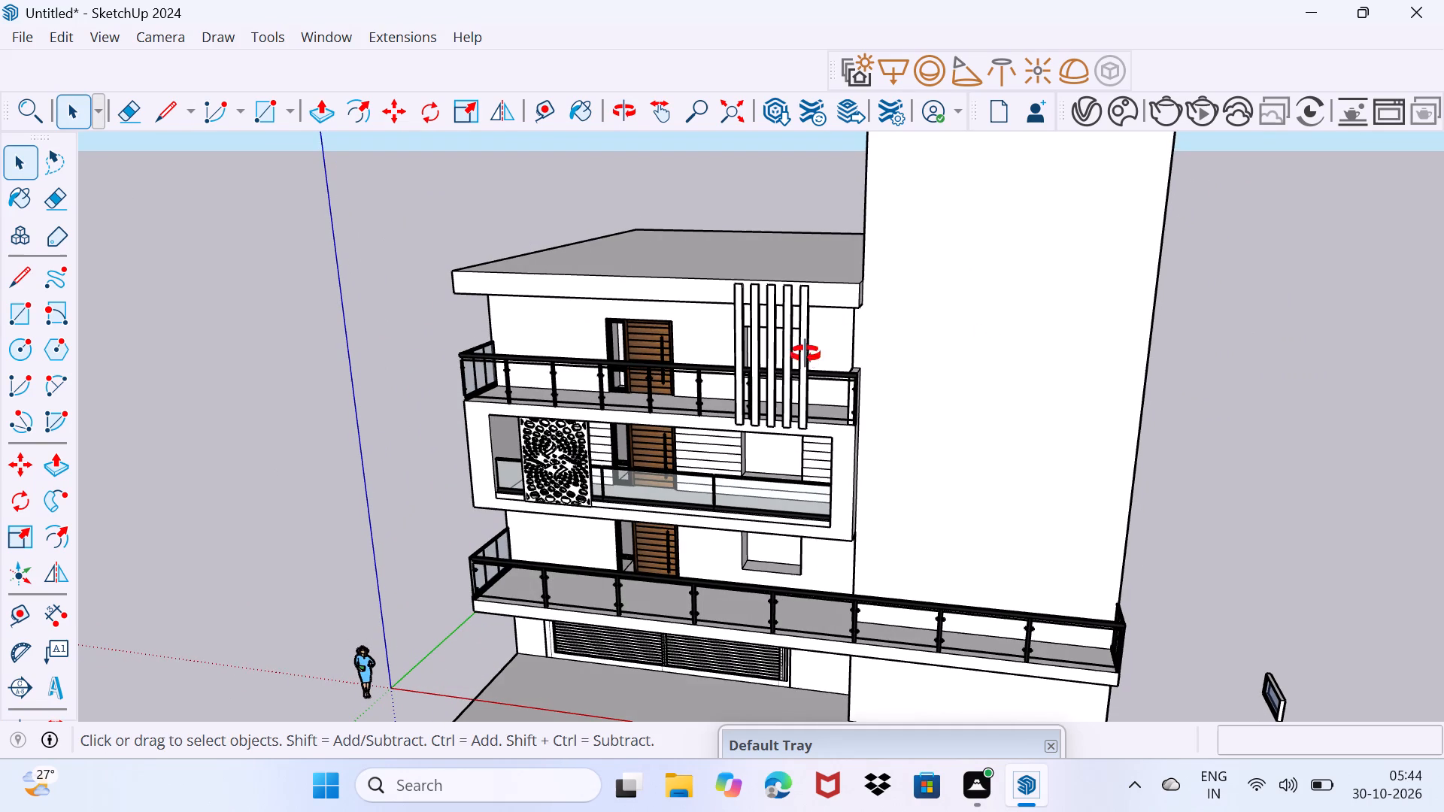
{"action": "middle_click_drag", "start_coordinate": [805, 354], "coordinate": [893, 390]}
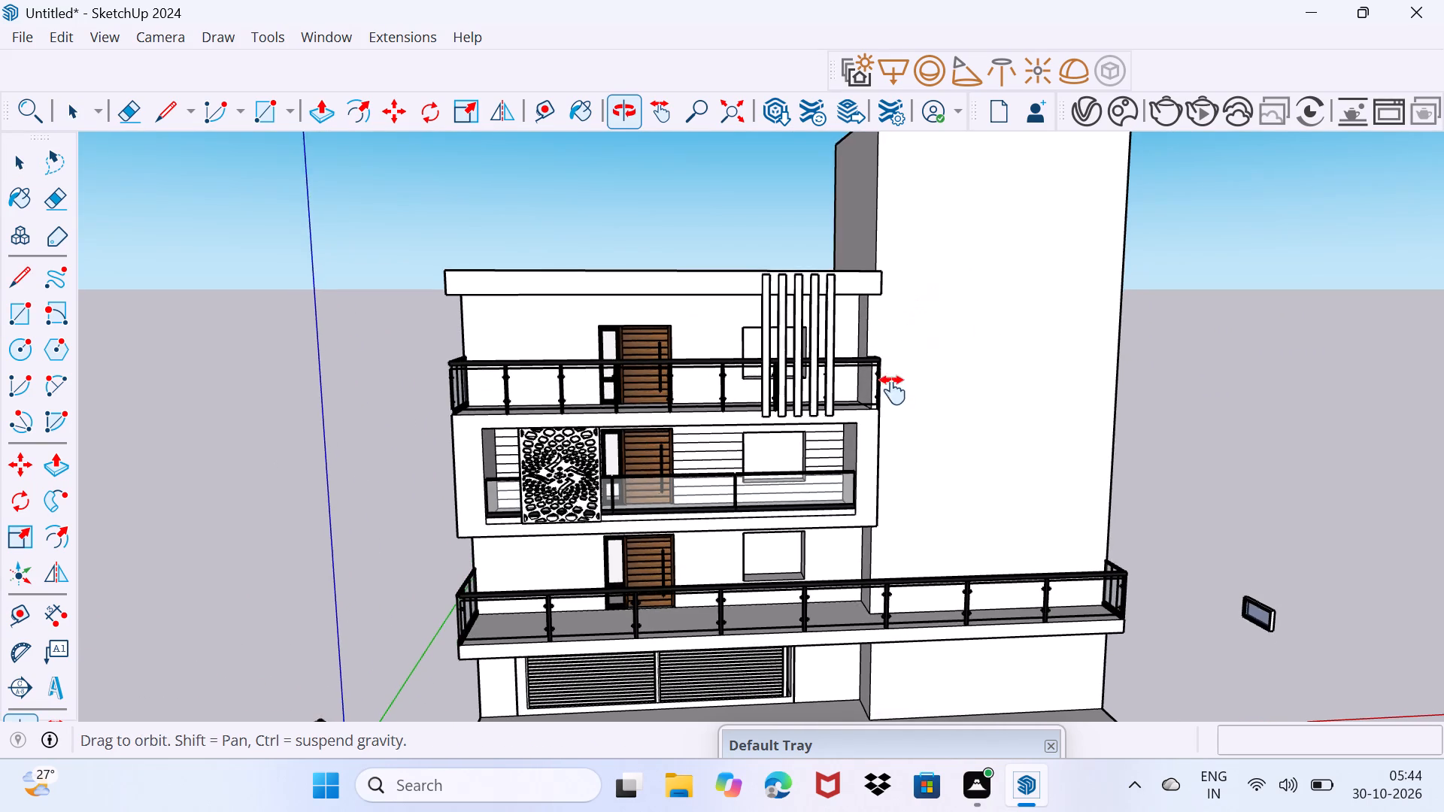
{"action": "middle_click_drag", "start_coordinate": [893, 390], "coordinate": [878, 433]}
{"action": "middle_click_drag", "start_coordinate": [792, 456], "coordinate": [862, 465]}
{"action": "middle_click_drag", "start_coordinate": [875, 439], "coordinate": [866, 444]}
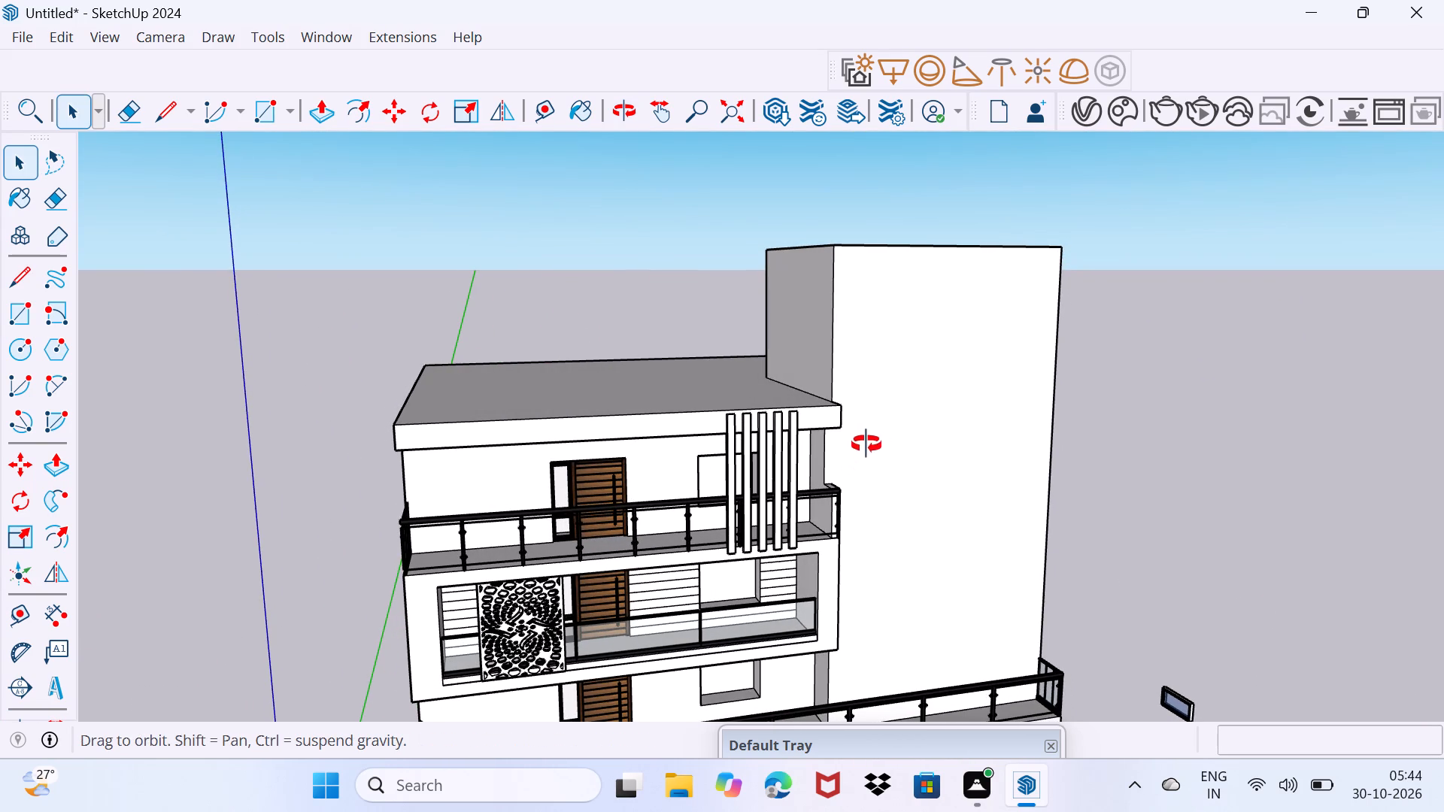
{"action": "middle_click_drag", "start_coordinate": [866, 444], "coordinate": [369, 547]}
{"action": "left_click", "coordinate": [943, 325]}
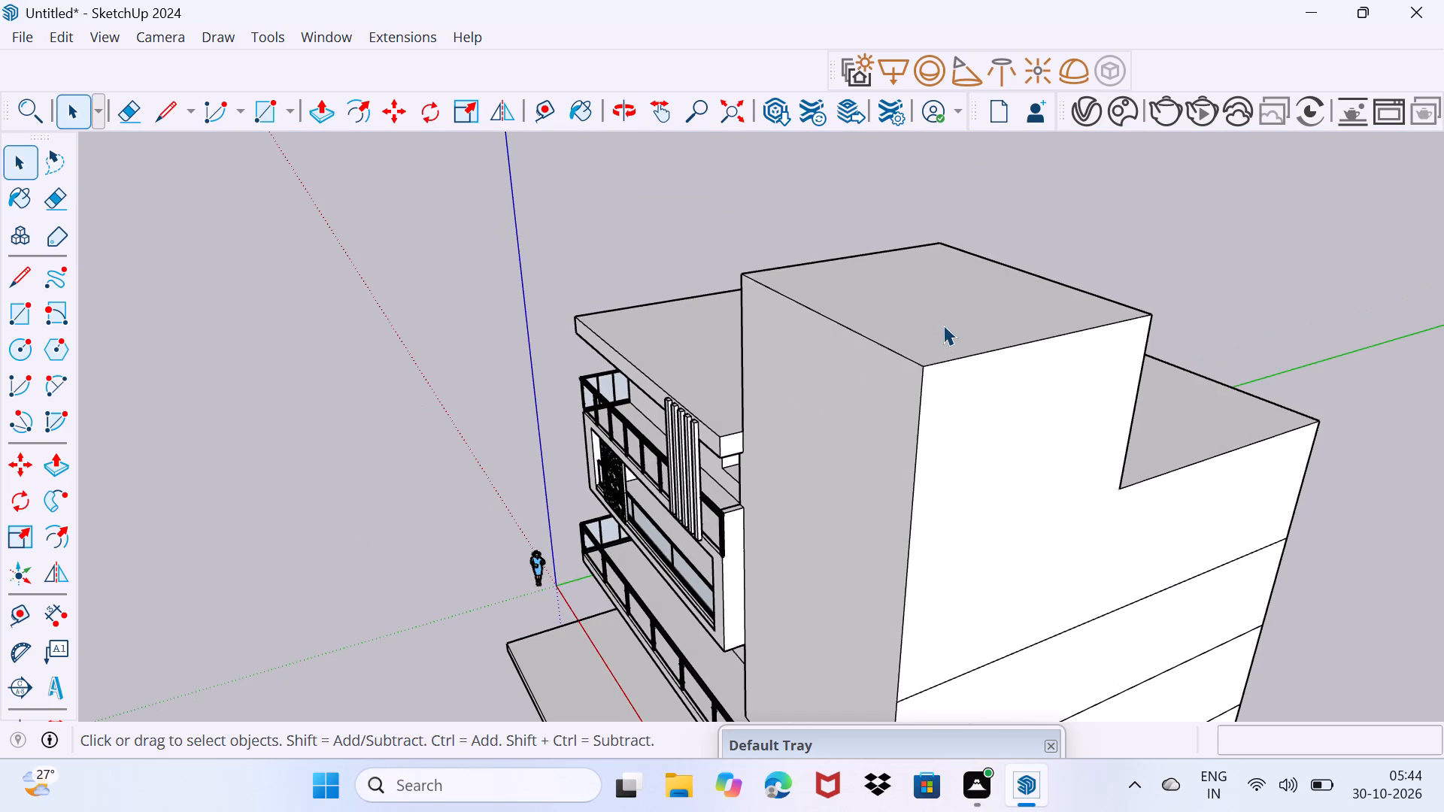
{"action": "key", "text": "p"}
{"action": "left_click", "coordinate": [943, 325]}
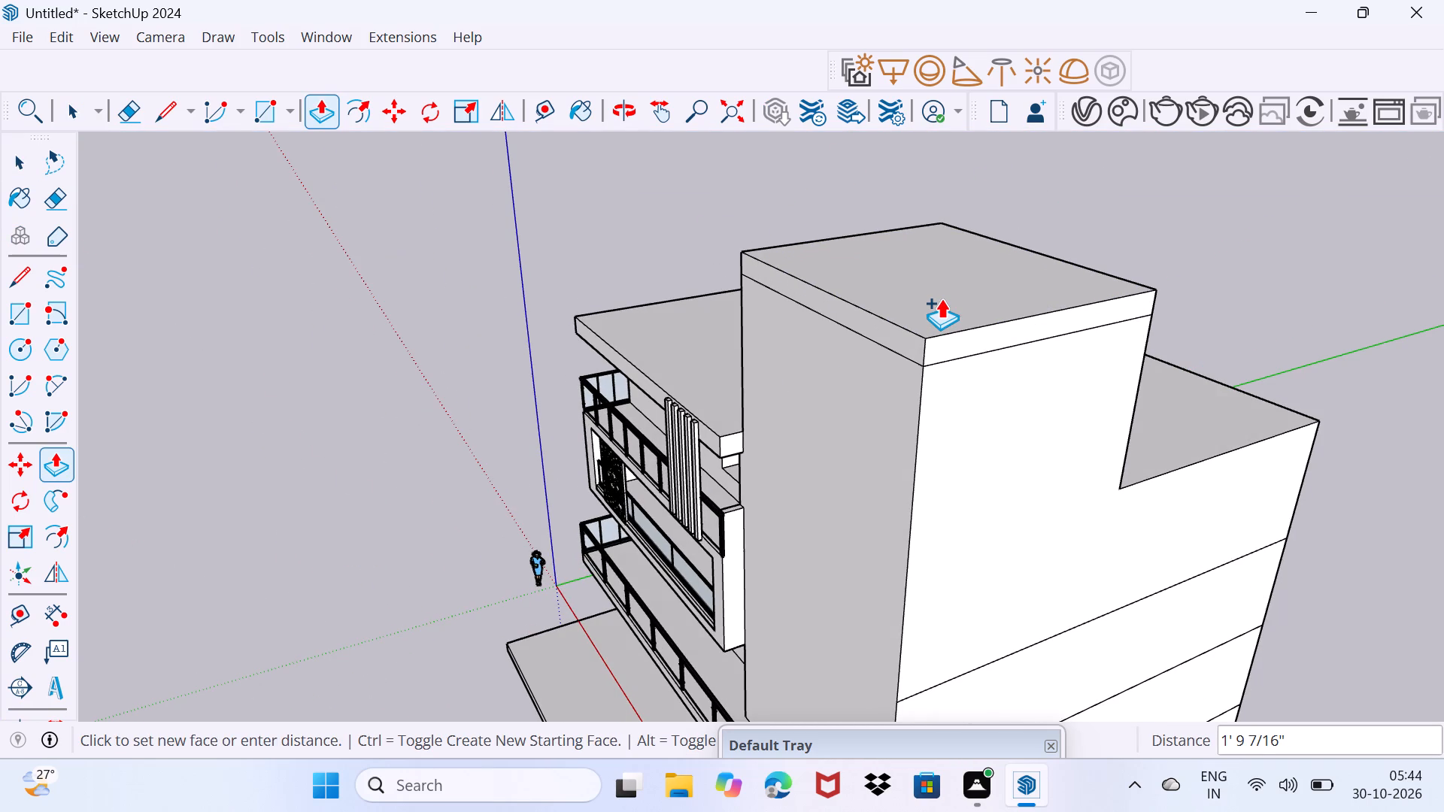
{"action": "left_click", "coordinate": [941, 298]}
{"action": "key", "text": "space"}
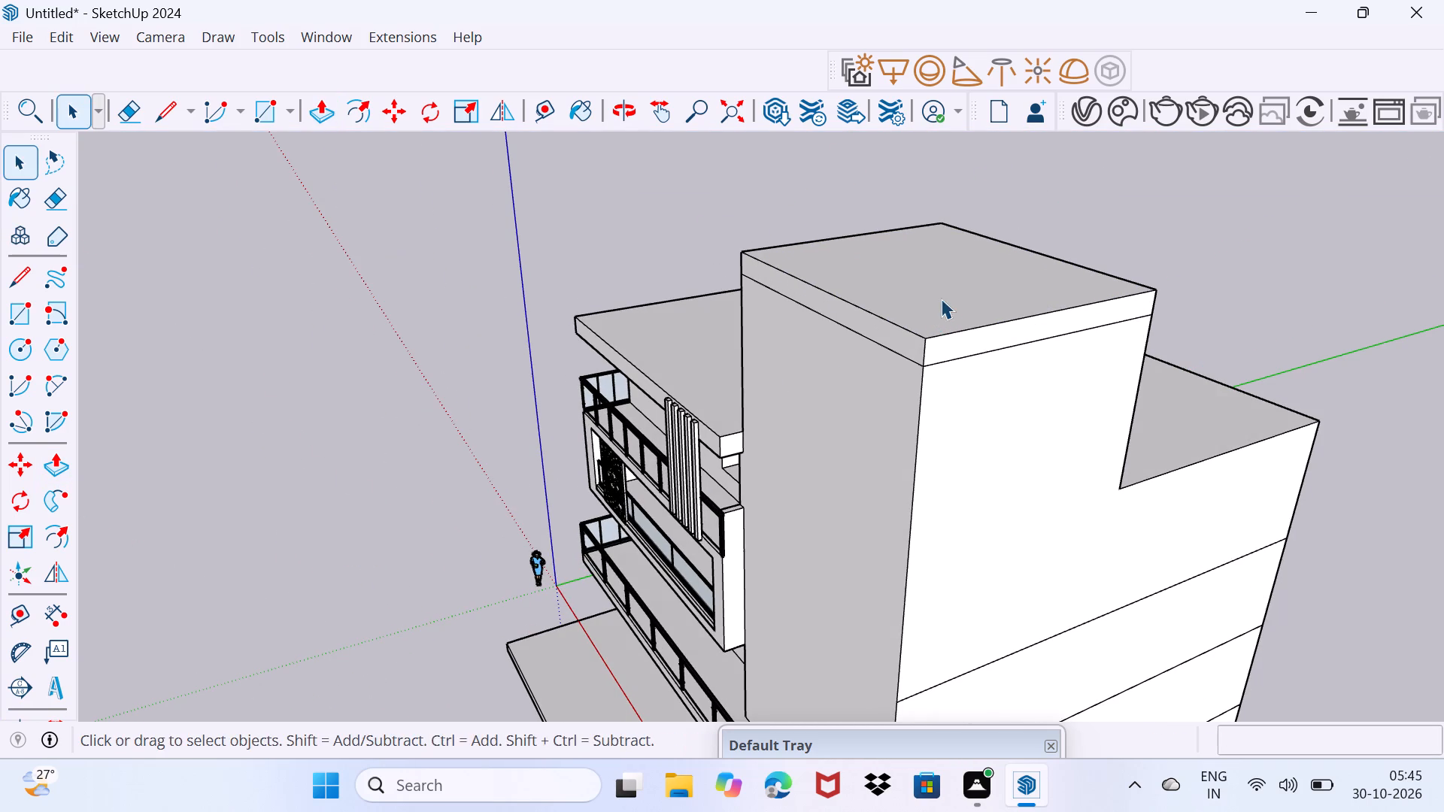
Extend the slab layer's inner side face about 36' 10" over the roof to the opposite side edge, and clear the selection.
{"action": "middle_click_drag", "start_coordinate": [797, 317], "coordinate": [1345, 324]}
{"action": "scroll", "coordinate": [912, 238], "scroll_direction": "up", "scroll_amount": 2}
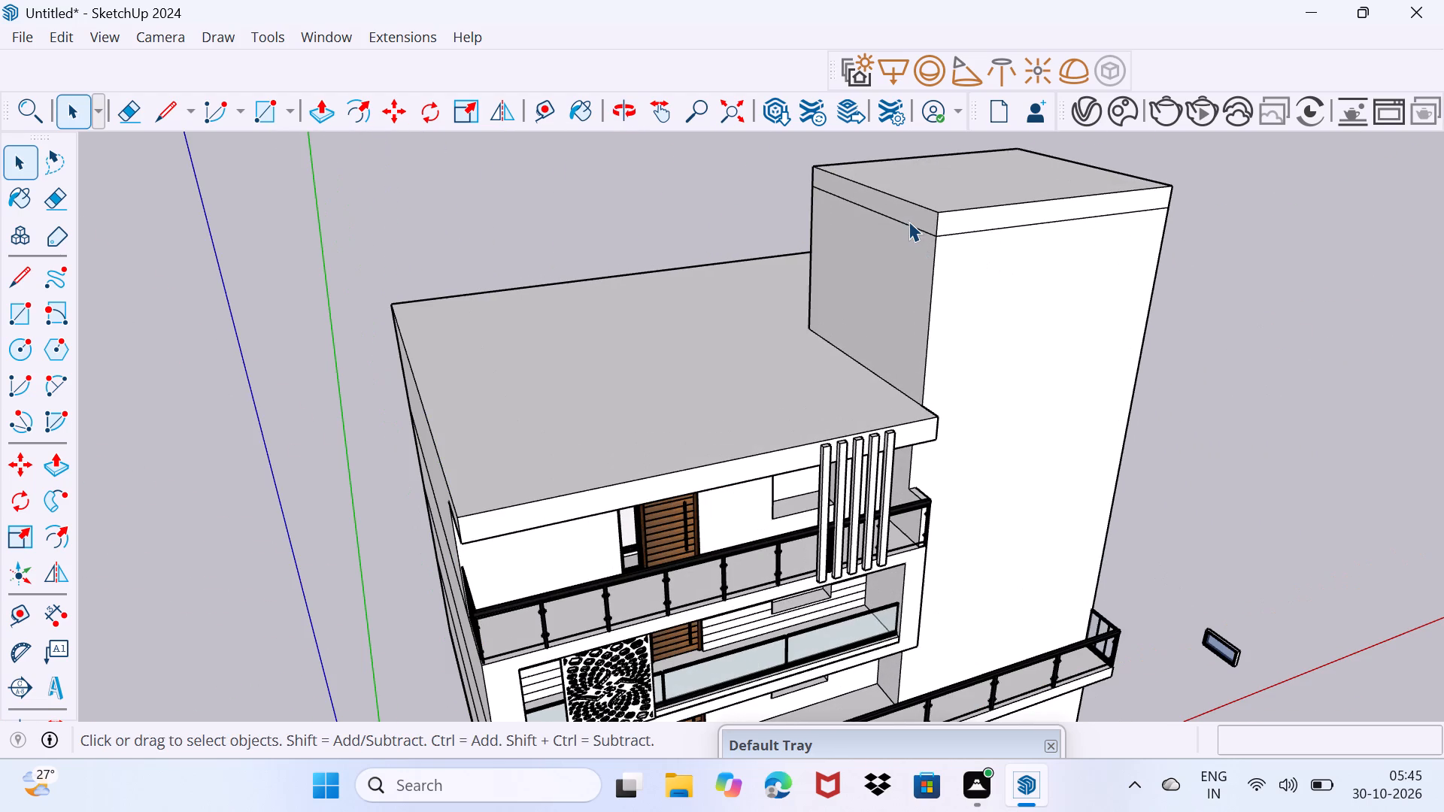
{"action": "left_click", "coordinate": [909, 217]}
{"action": "key", "text": "p"}
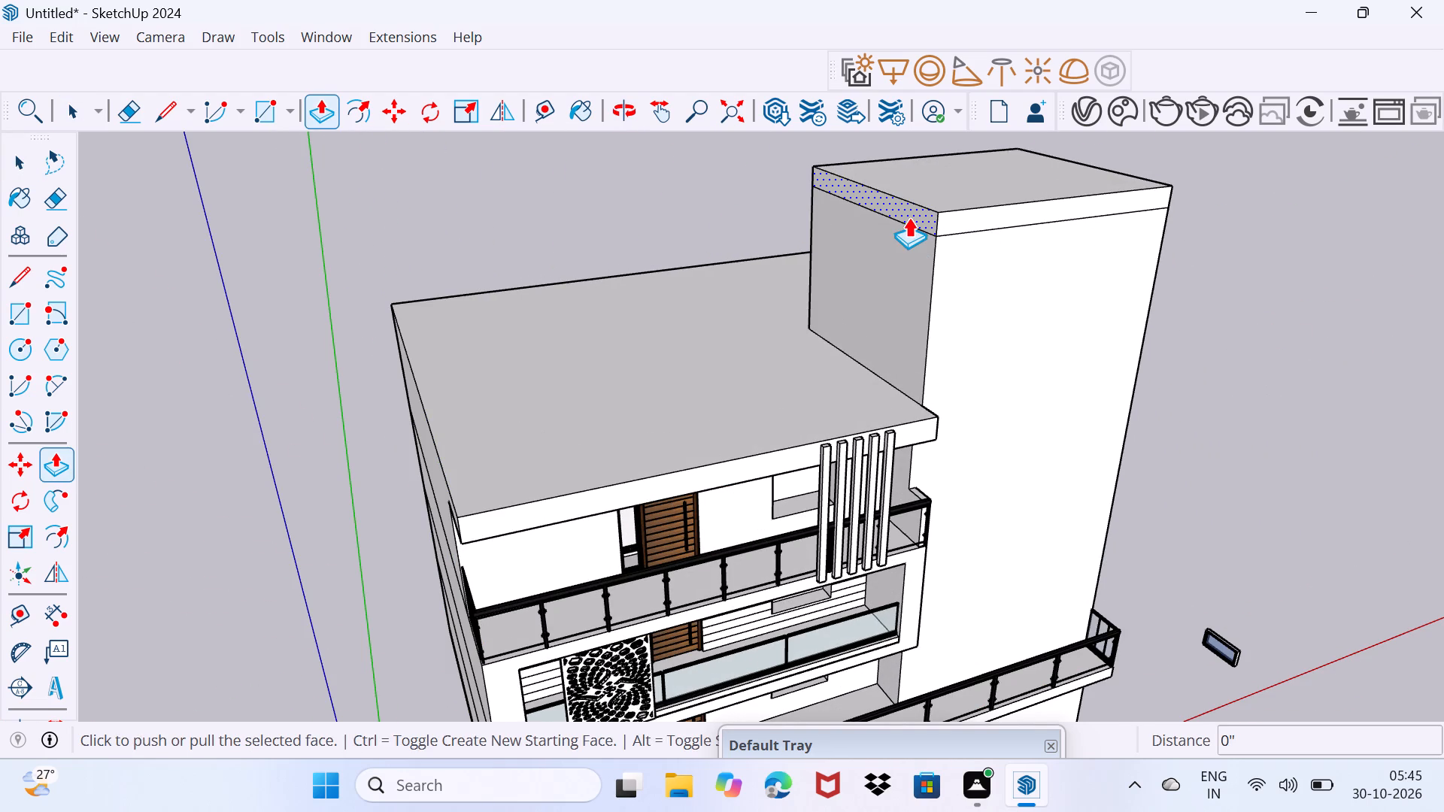
{"action": "left_click", "coordinate": [909, 217]}
{"action": "left_click", "coordinate": [447, 477]}
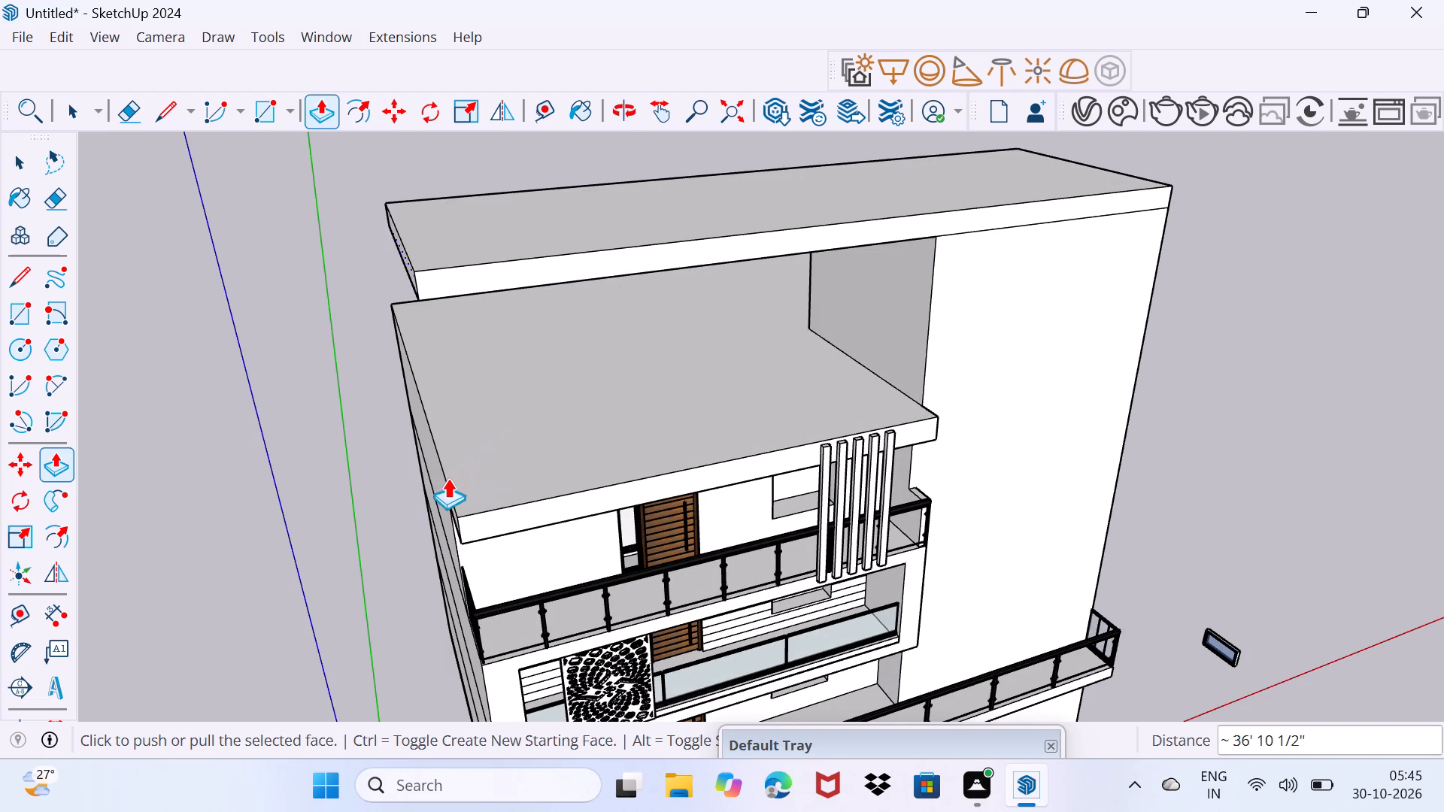
{"action": "middle_click_drag", "start_coordinate": [507, 463], "coordinate": [551, 404]}
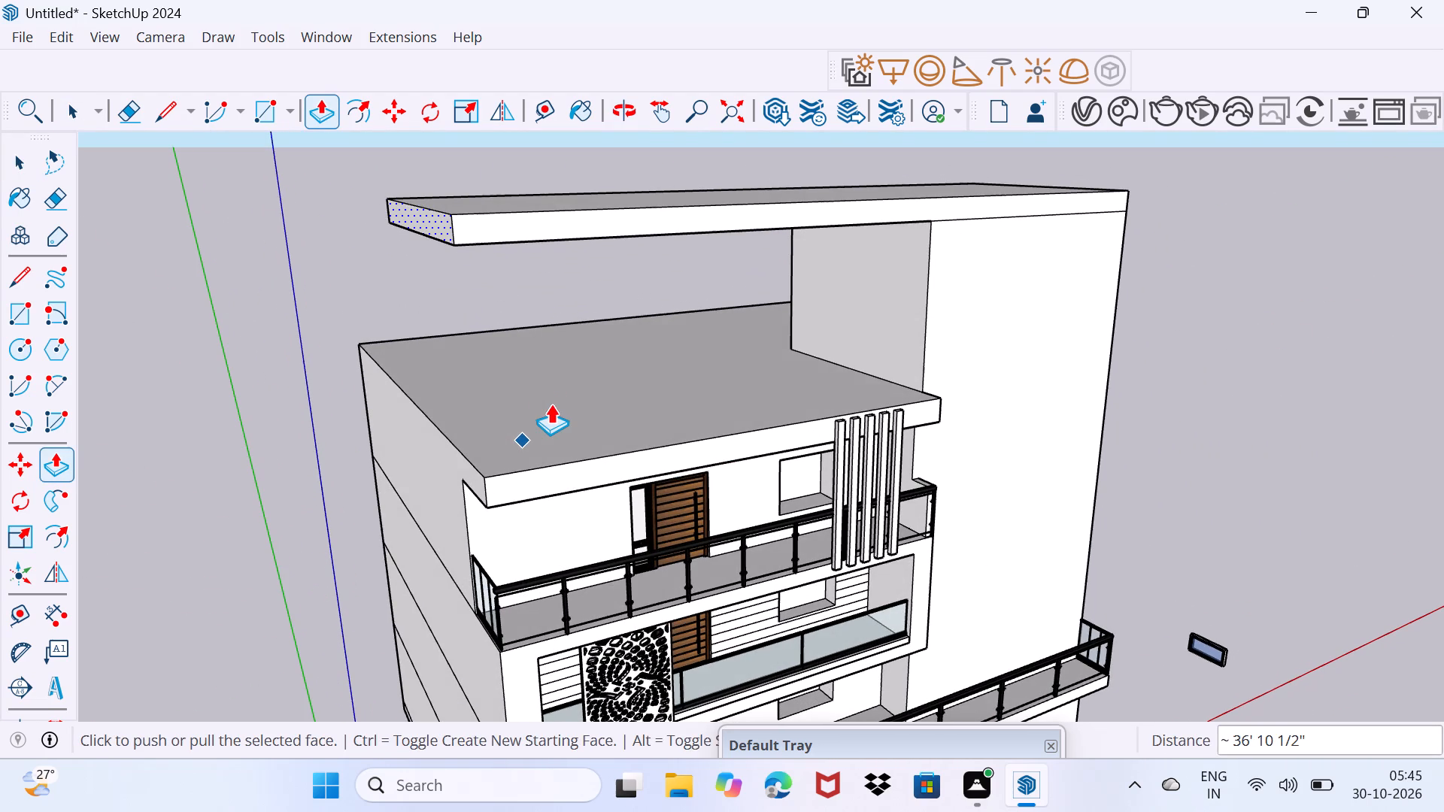
{"action": "middle_click_drag", "start_coordinate": [553, 404], "coordinate": [660, 335]}
{"action": "key", "text": "space"}
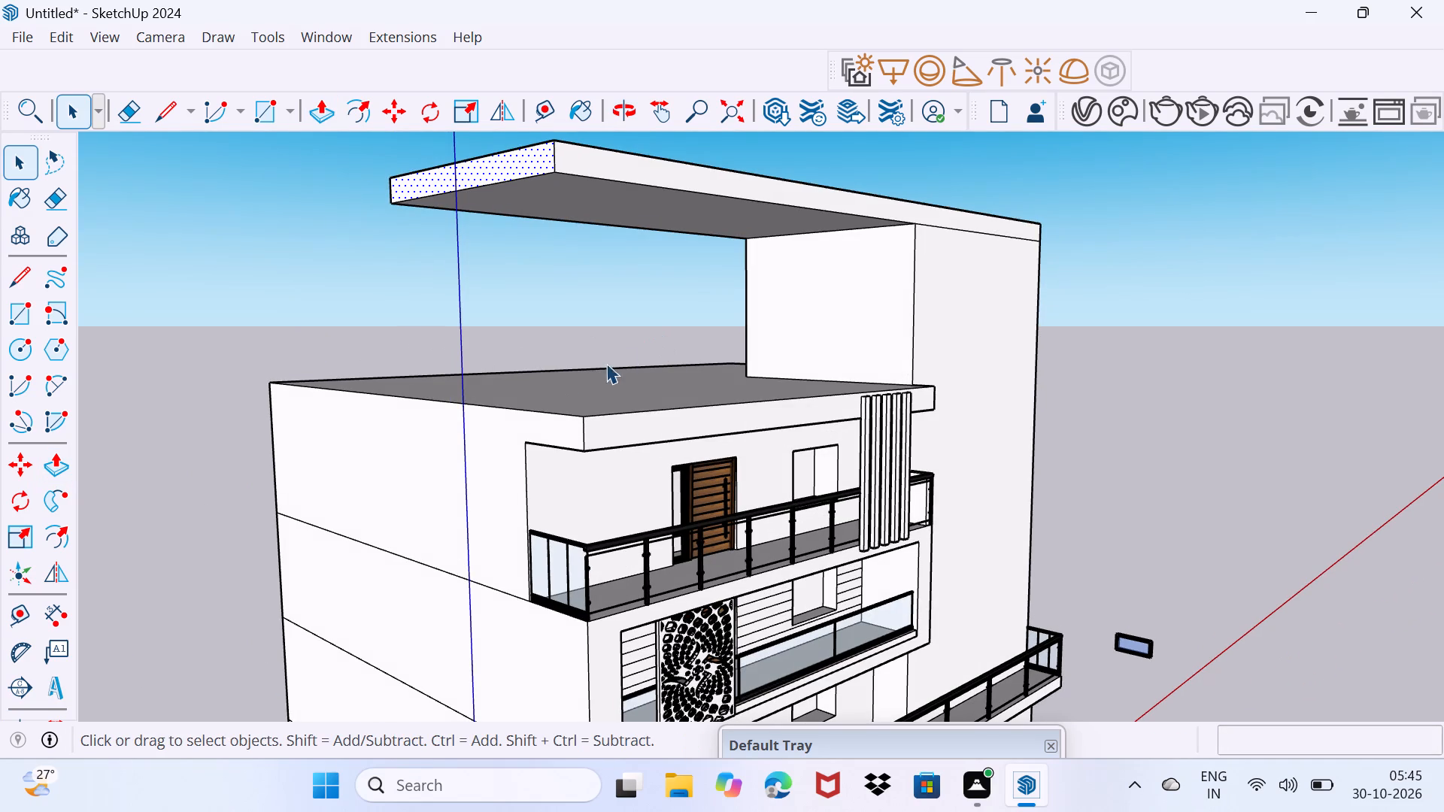
{"action": "left_click_drag", "start_coordinate": [606, 364], "coordinate": [633, 318]}
Draw a rectangle about 3' 11" by 20' 1" on the underside of the overhanging slab, along its free end.
{"action": "middle_click_drag", "start_coordinate": [475, 379], "coordinate": [580, 356]}
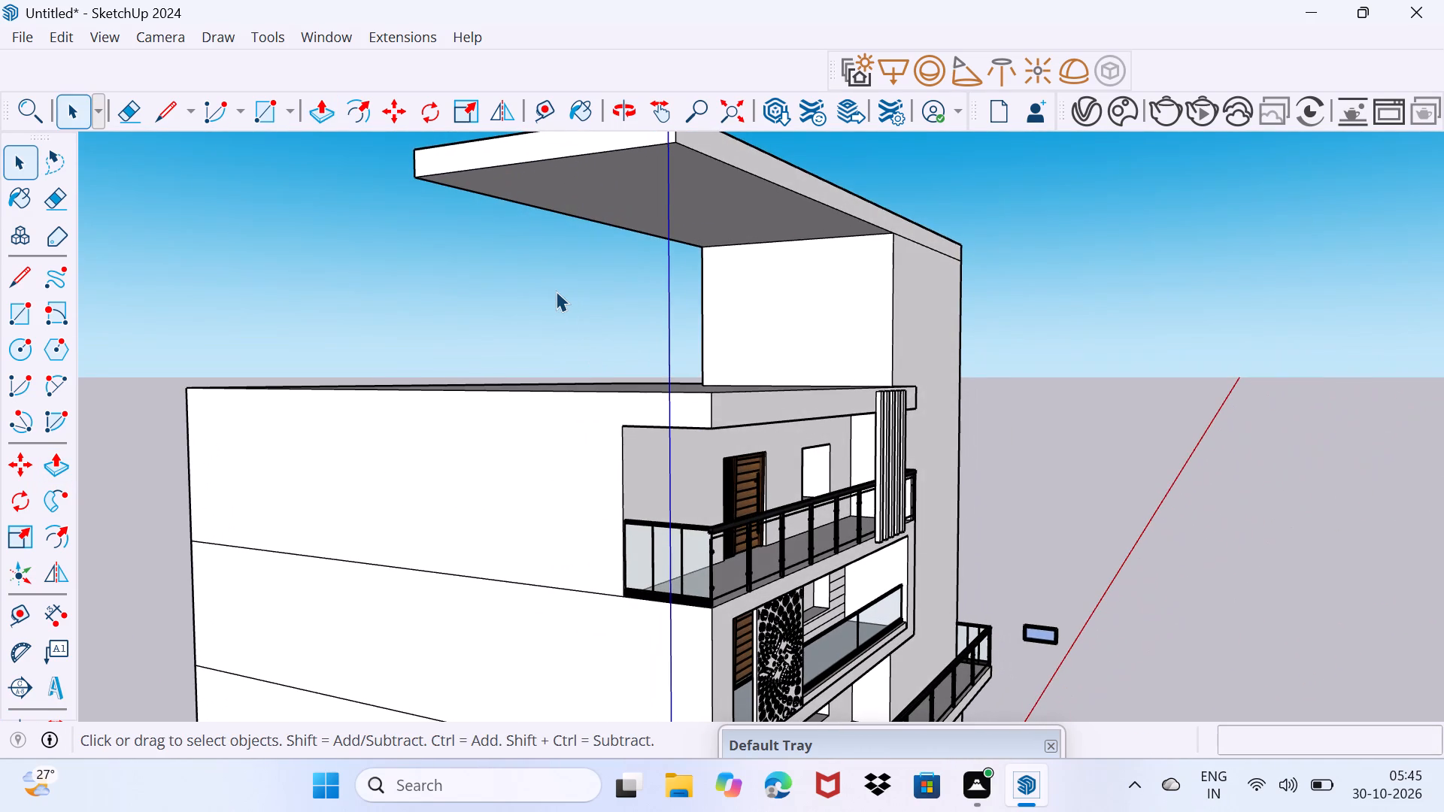
{"action": "middle_click_drag", "start_coordinate": [556, 291], "coordinate": [456, 488]}
{"action": "middle_click_drag", "start_coordinate": [464, 503], "coordinate": [588, 383]}
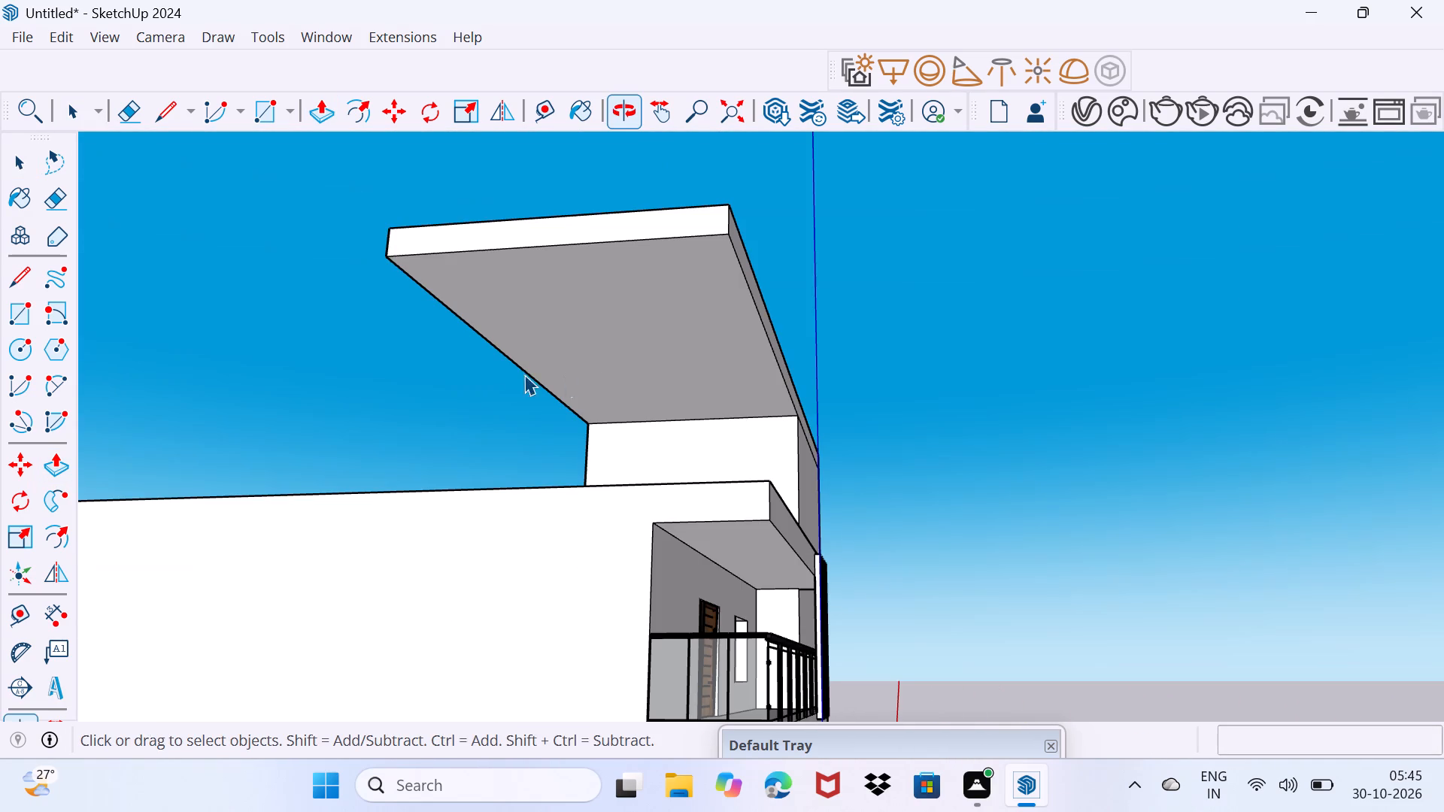
{"action": "left_click", "coordinate": [35, 308]}
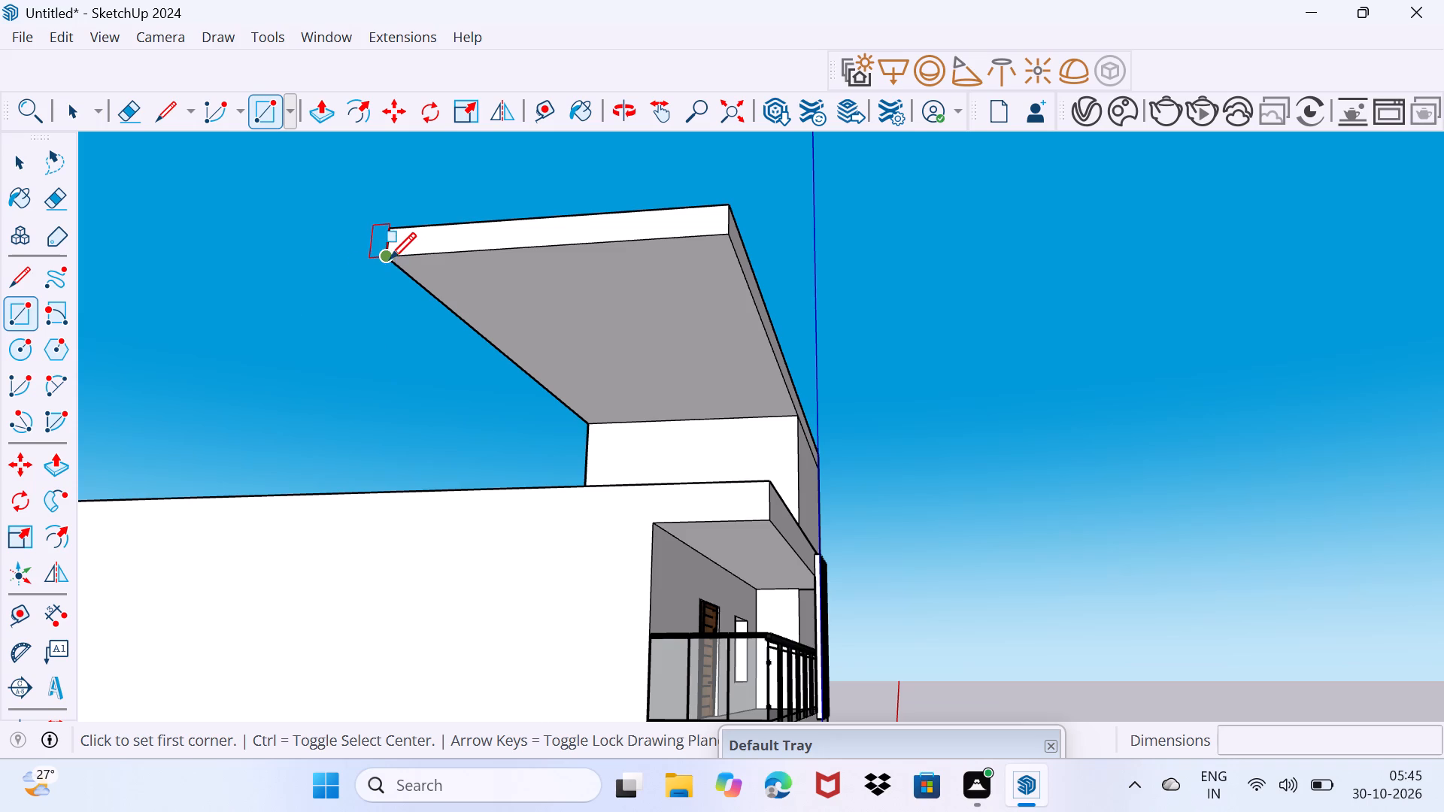
{"action": "left_click", "coordinate": [390, 259]}
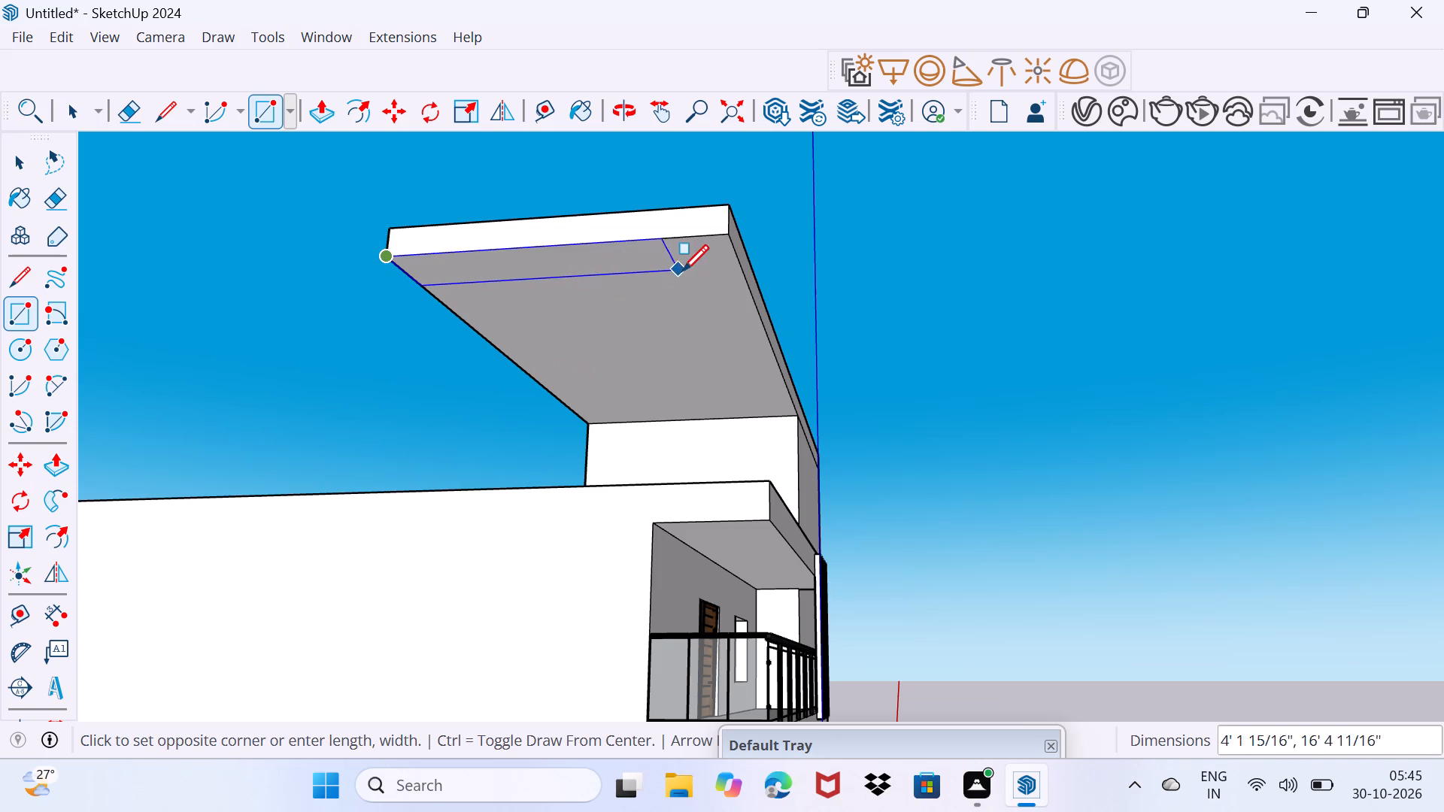
{"action": "left_click", "coordinate": [739, 266]}
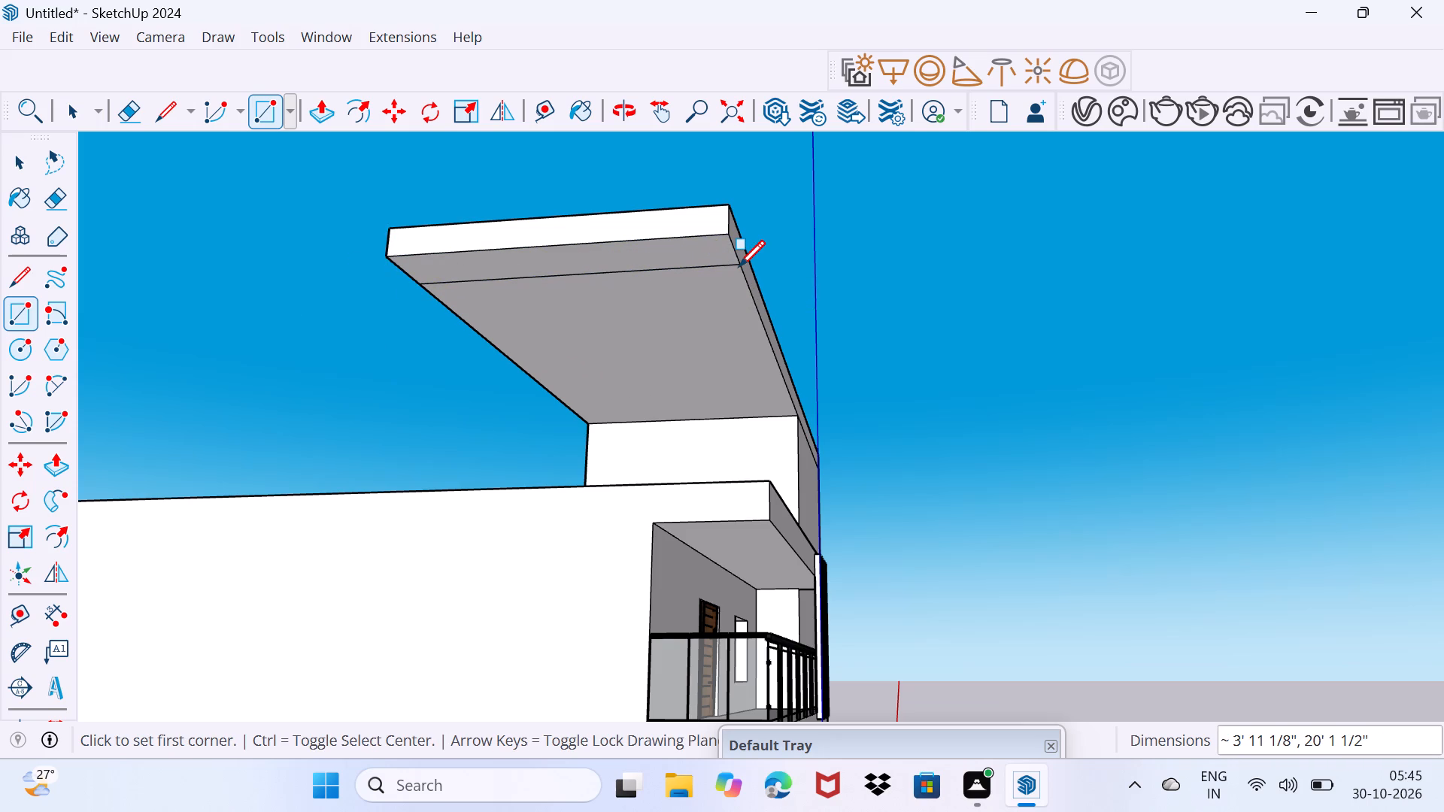
{"action": "key", "text": "space"}
Push/Pull the underside strip down about 13' 9" to the roof, forming a supporting end wall.
{"action": "left_click", "coordinate": [686, 256]}
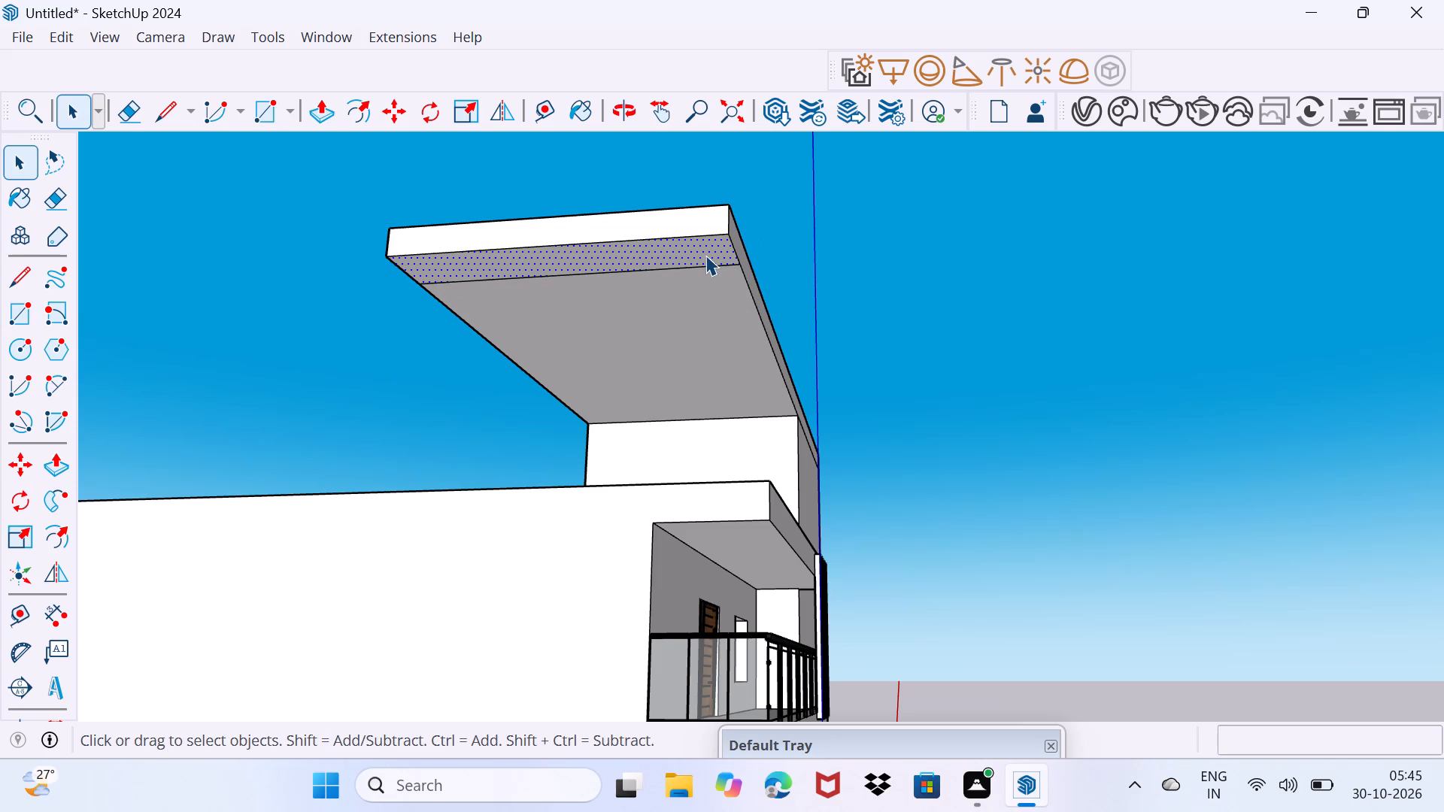
{"action": "key", "text": "p"}
{"action": "left_click", "coordinate": [705, 255]}
{"action": "left_click_drag", "start_coordinate": [695, 263], "coordinate": [698, 267]}
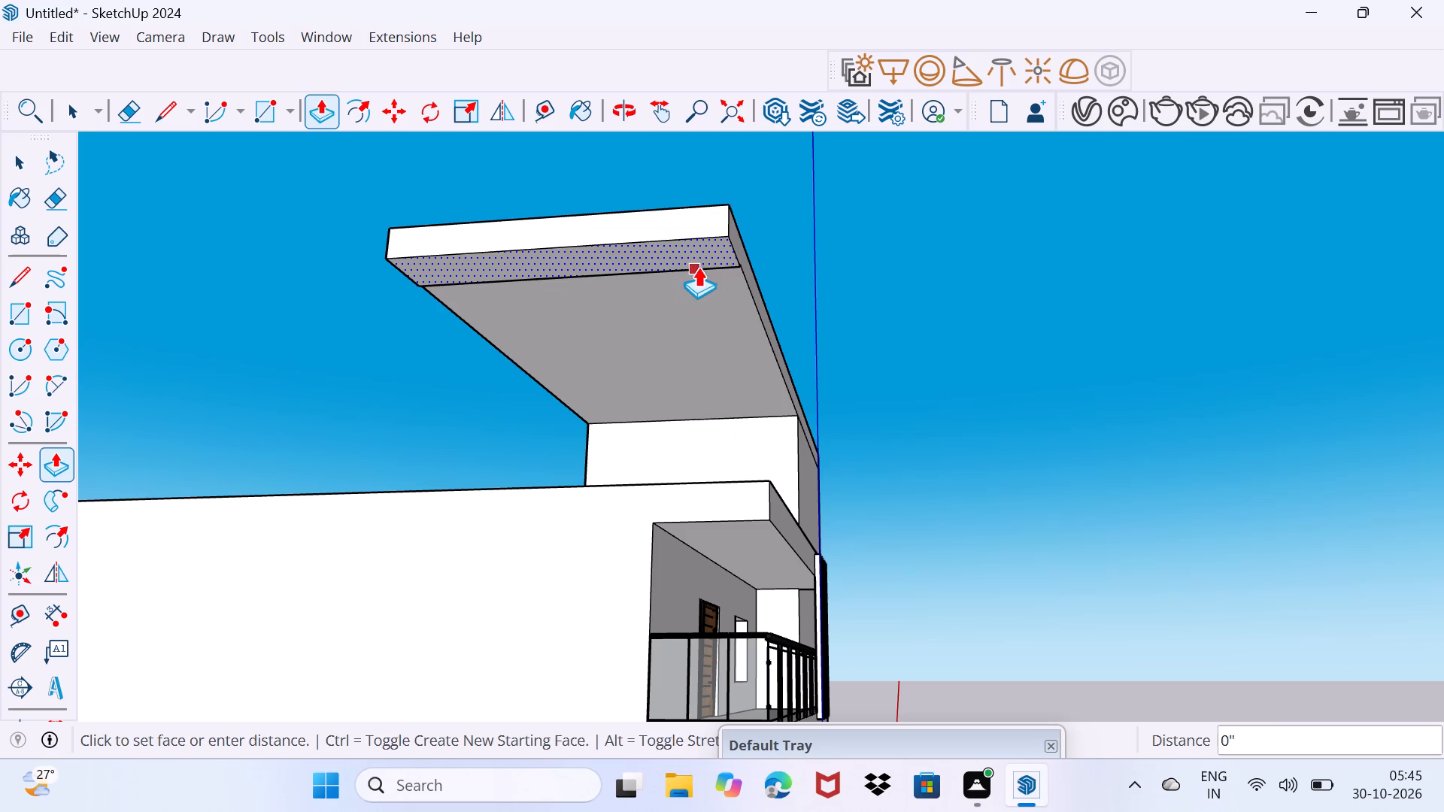
{"action": "left_click_drag", "start_coordinate": [698, 267], "coordinate": [702, 359]}
{"action": "key", "text": "grave"}
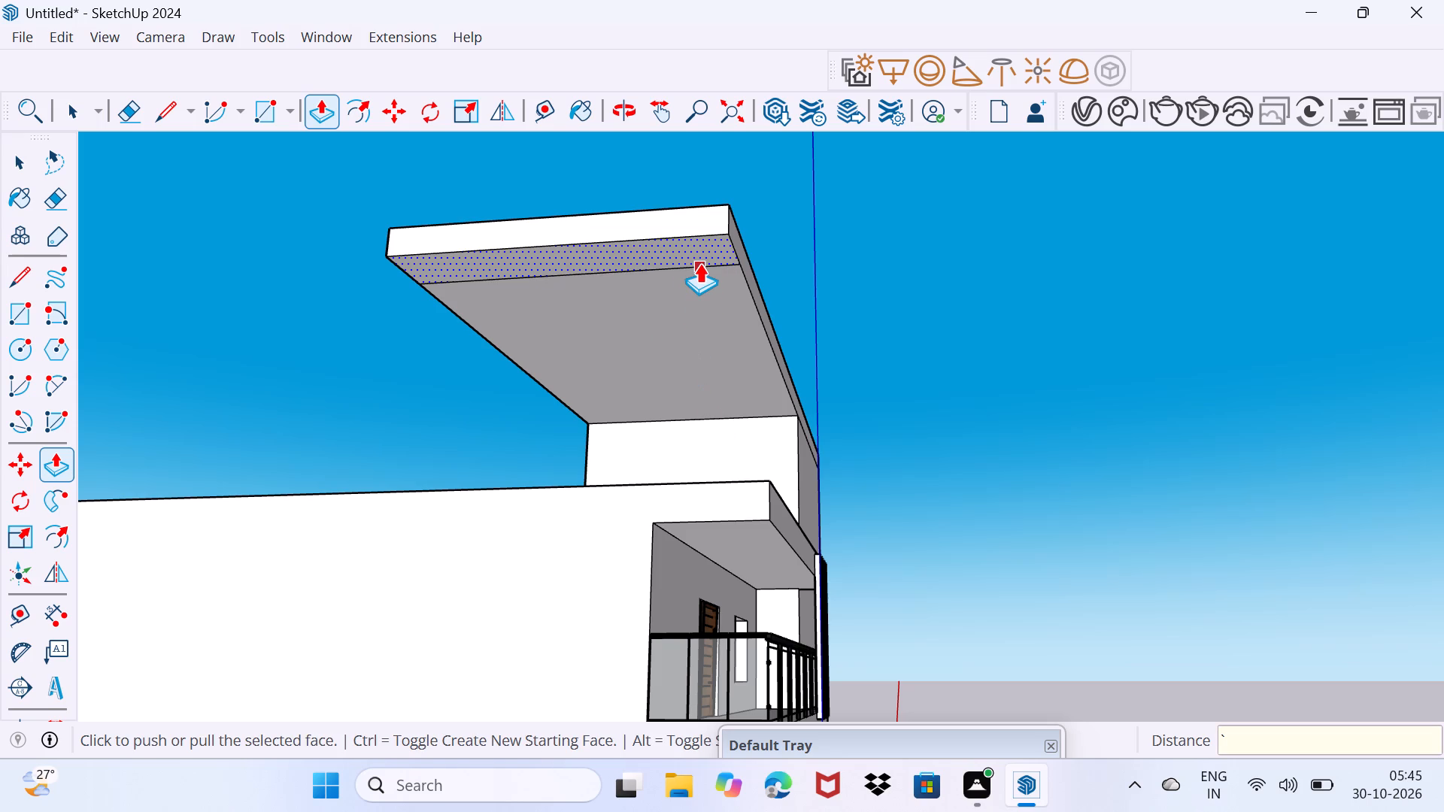
{"action": "key", "text": "ctrl+z"}
{"action": "left_click", "coordinate": [702, 247]}
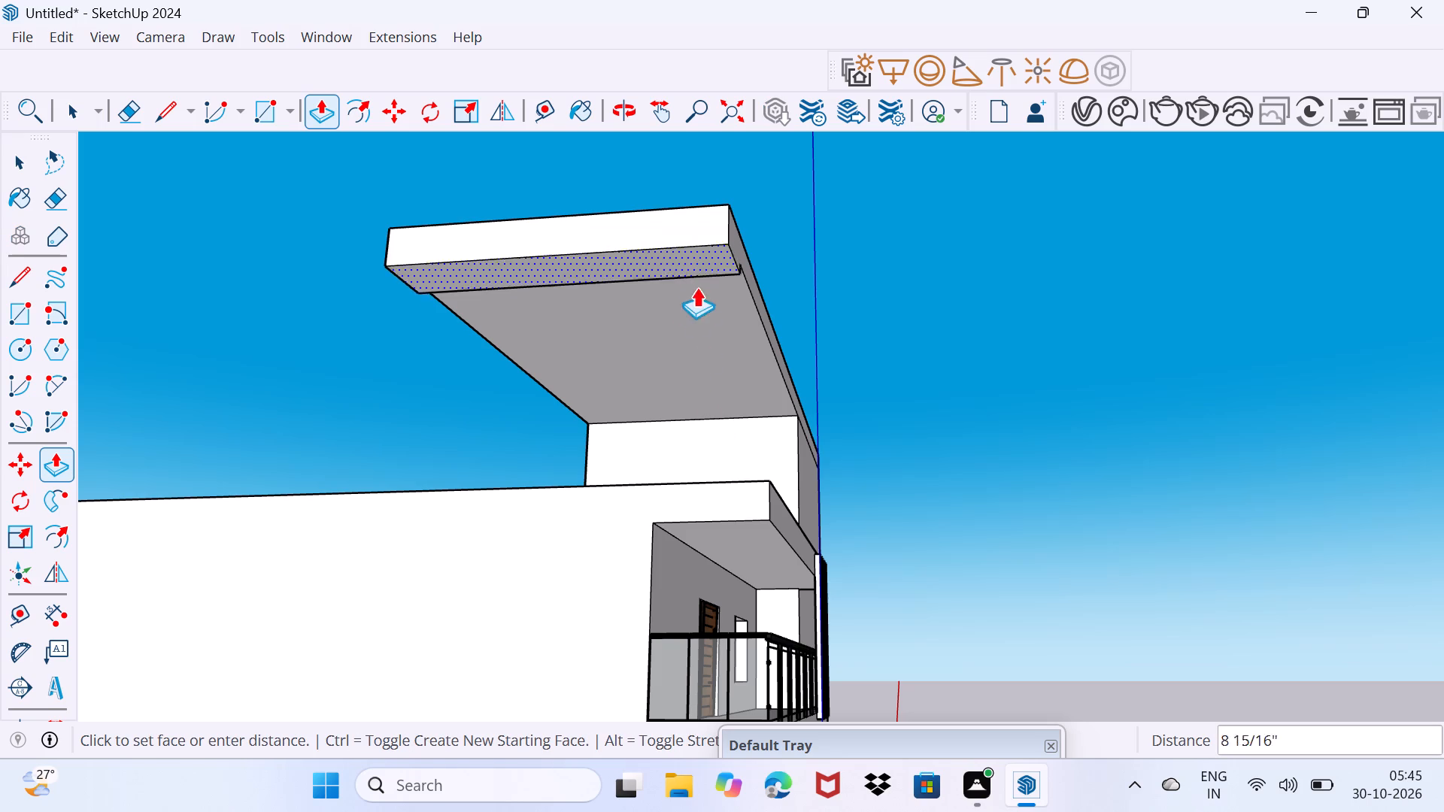
{"action": "left_click", "coordinate": [727, 486]}
Push the end wall's outer face inward so it is set back from the roof's side edge, and clear the selection.
{"action": "middle_click_drag", "start_coordinate": [733, 465], "coordinate": [467, 639]}
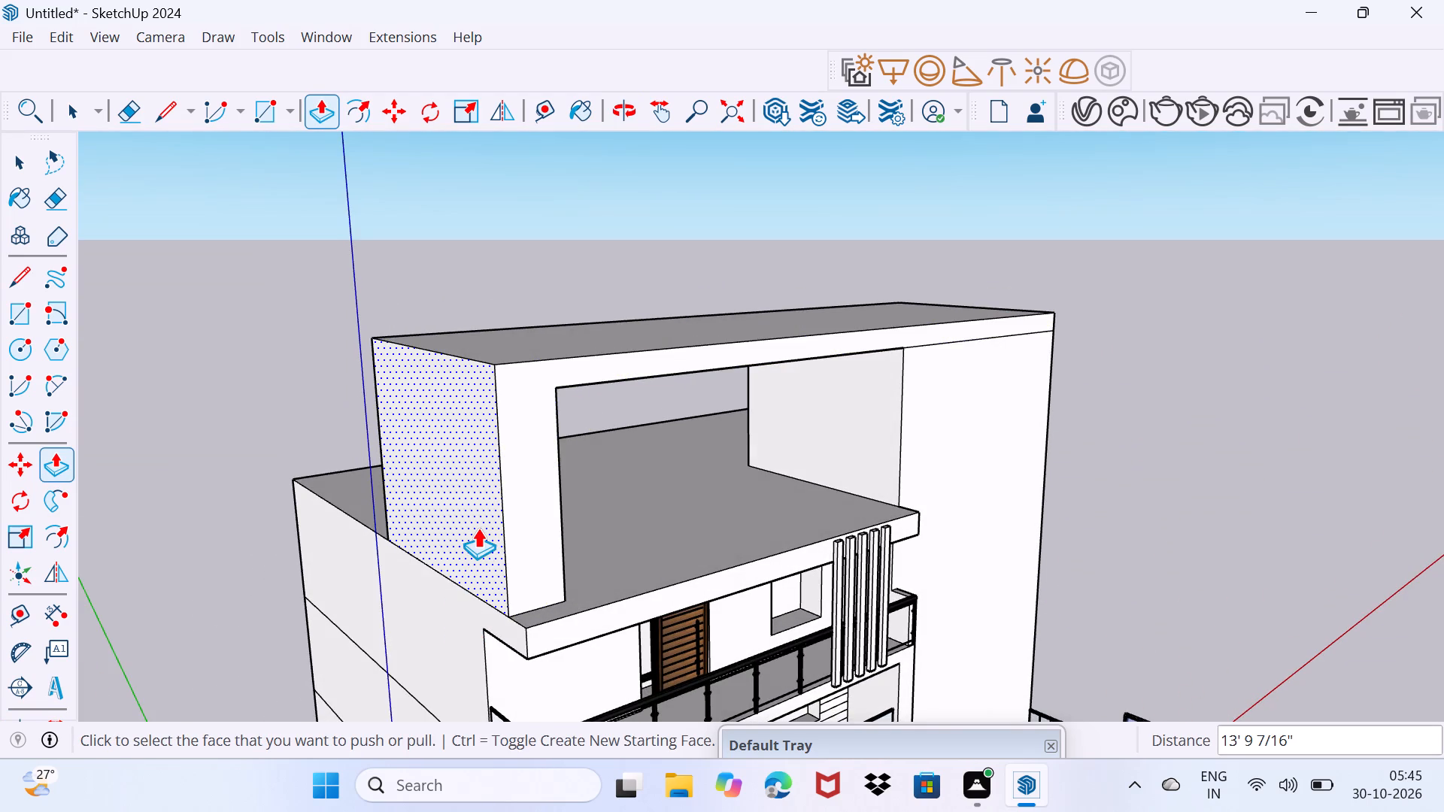
{"action": "scroll", "coordinate": [478, 528], "scroll_direction": "up", "scroll_amount": 1}
{"action": "left_click", "coordinate": [478, 528]}
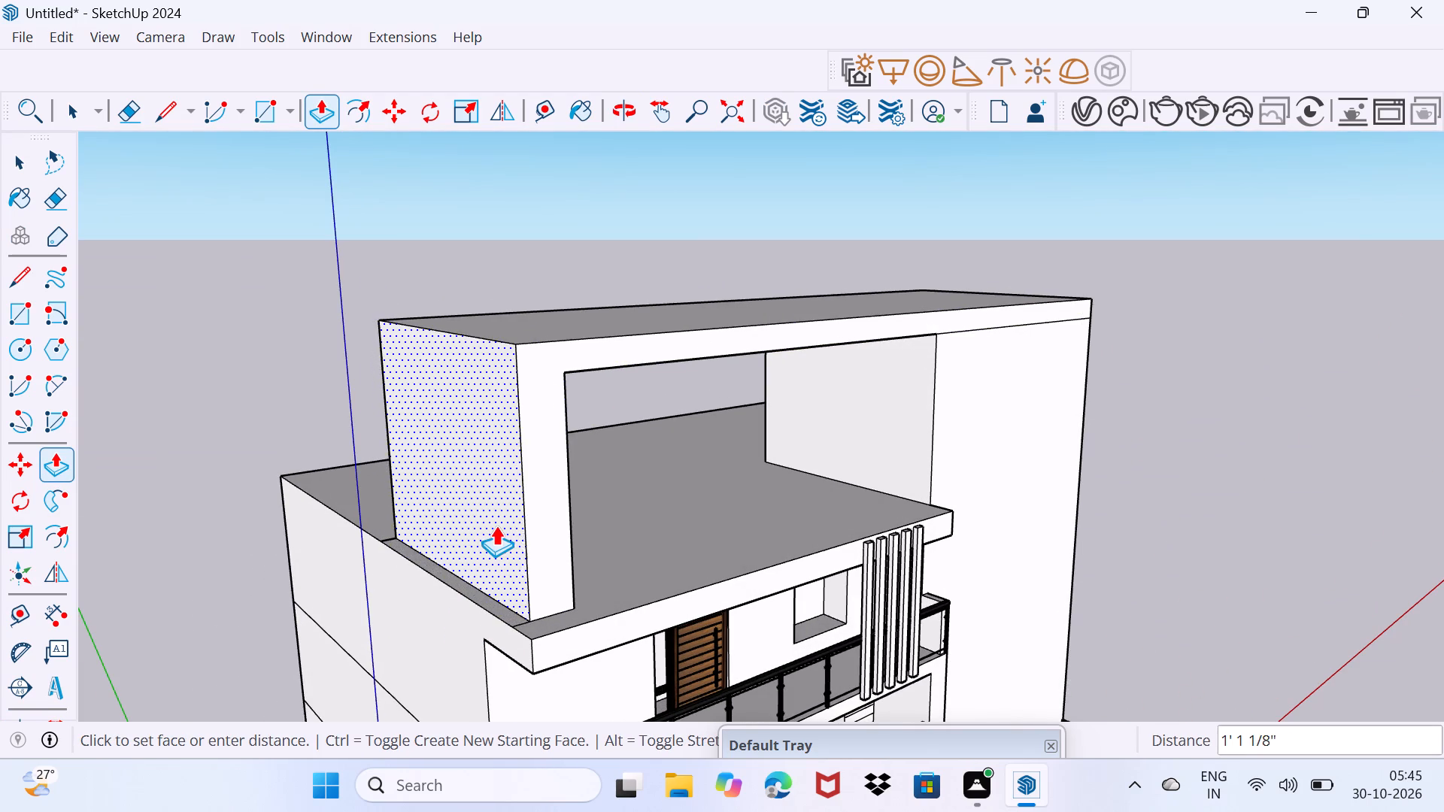
{"action": "left_click", "coordinate": [504, 524]}
{"action": "key", "text": "space"}
{"action": "left_click_drag", "start_coordinate": [505, 551], "coordinate": [529, 532]}
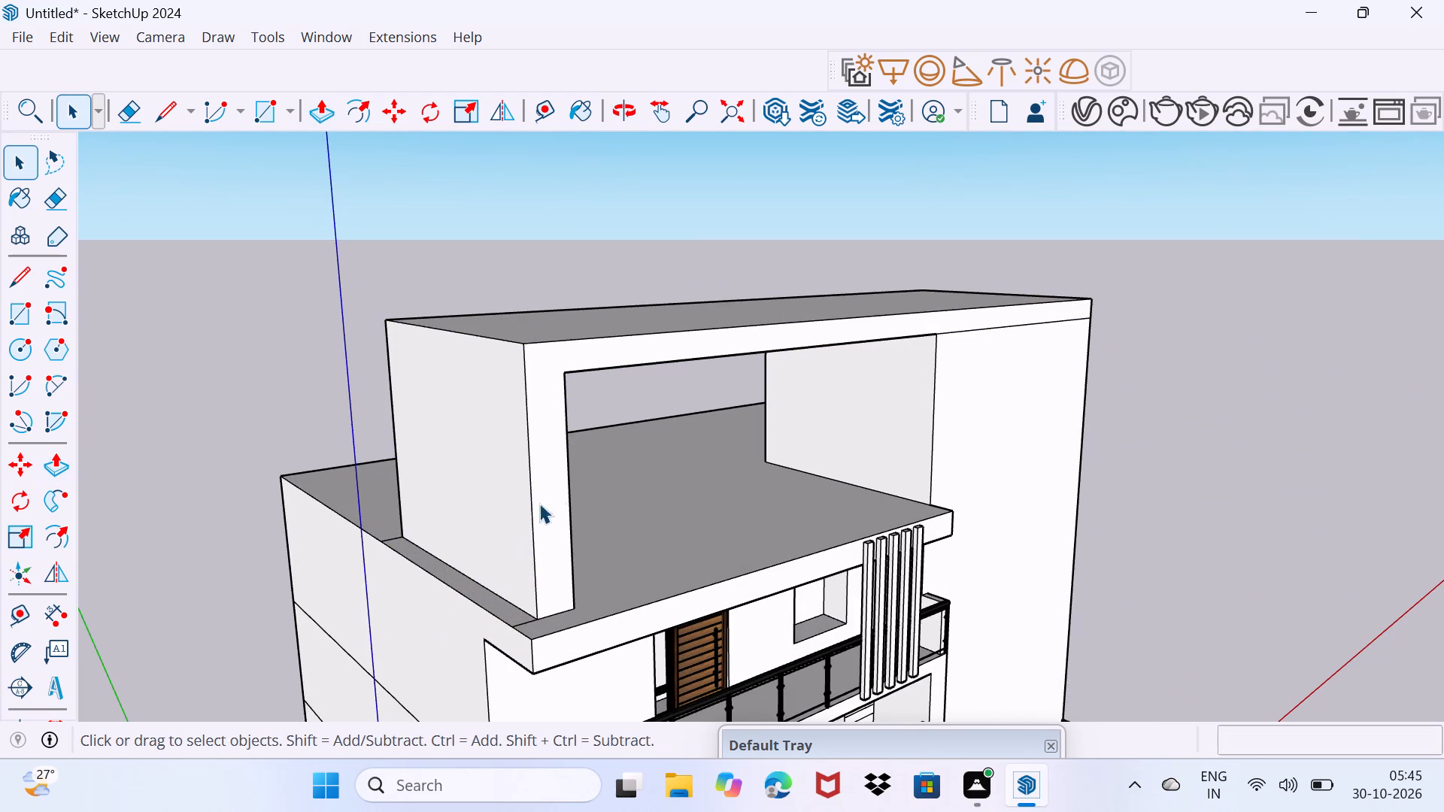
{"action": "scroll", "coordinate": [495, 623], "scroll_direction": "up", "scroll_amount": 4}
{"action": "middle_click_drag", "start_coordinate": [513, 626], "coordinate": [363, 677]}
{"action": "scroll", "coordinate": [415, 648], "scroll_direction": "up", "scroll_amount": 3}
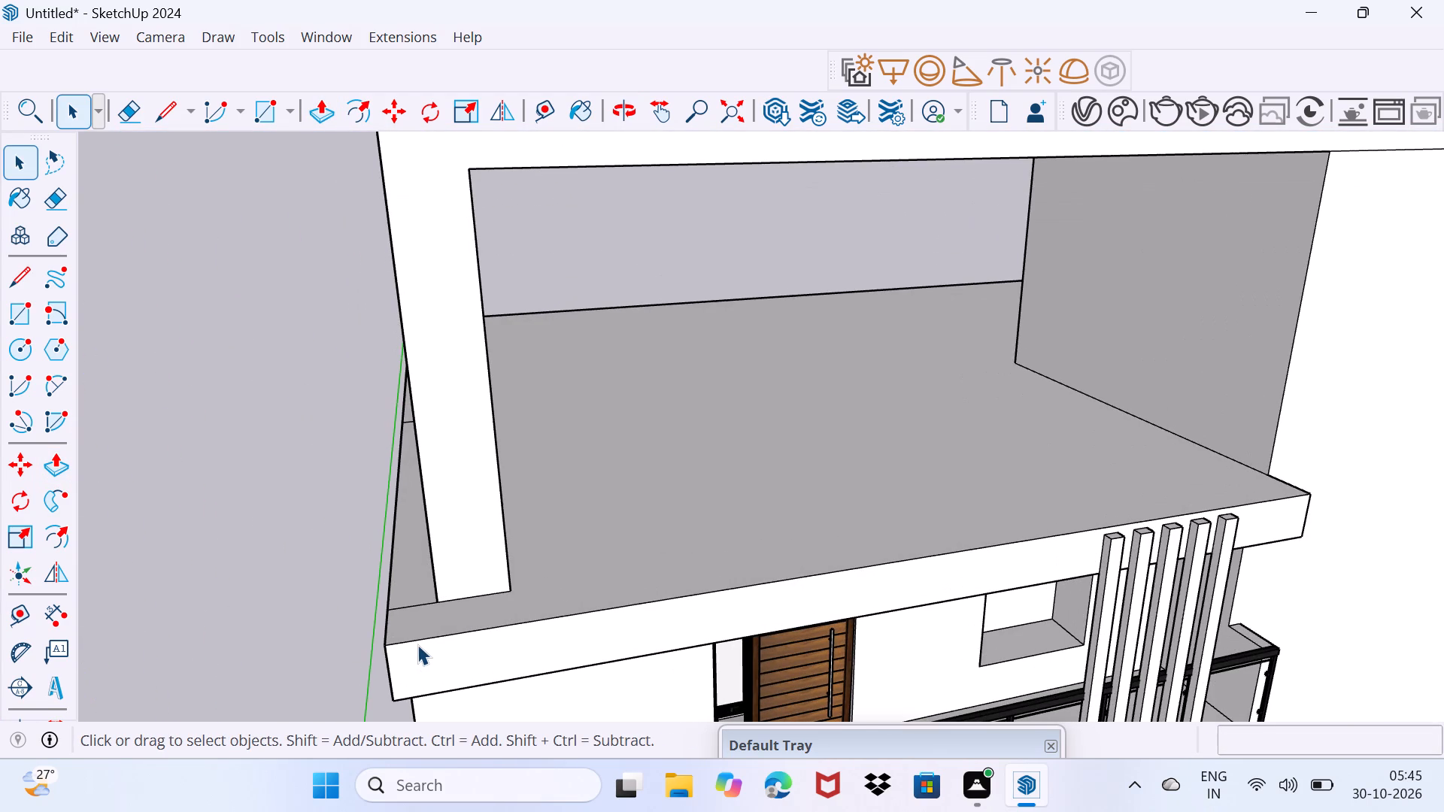
Erase the two leftover edges on the roof surface beside the base of the set-back end wall.
{"action": "key", "text": "e"}
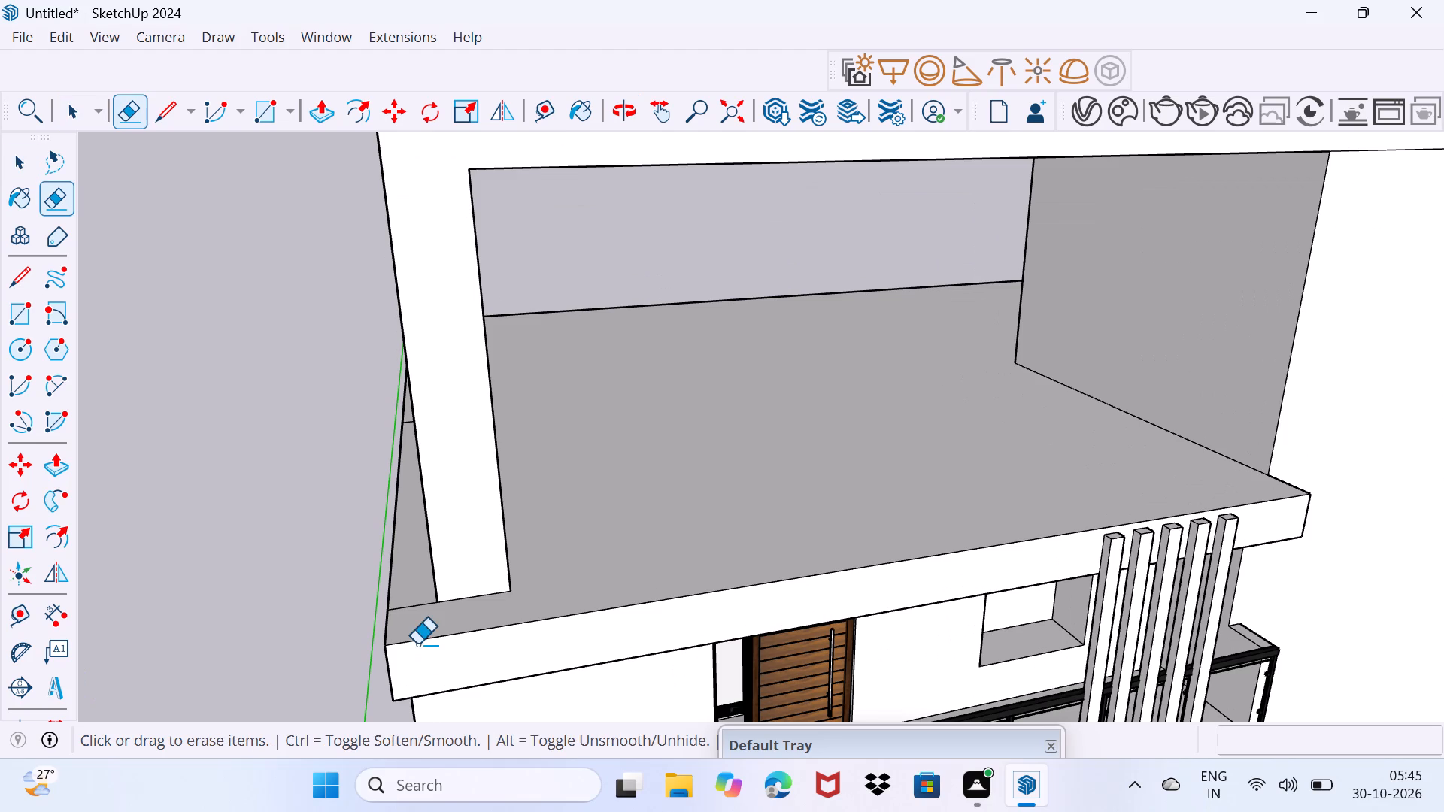
{"action": "scroll", "coordinate": [421, 635], "scroll_direction": "up", "scroll_amount": 3}
{"action": "middle_click_drag", "start_coordinate": [425, 630], "coordinate": [486, 640]}
{"action": "left_click", "coordinate": [475, 629]}
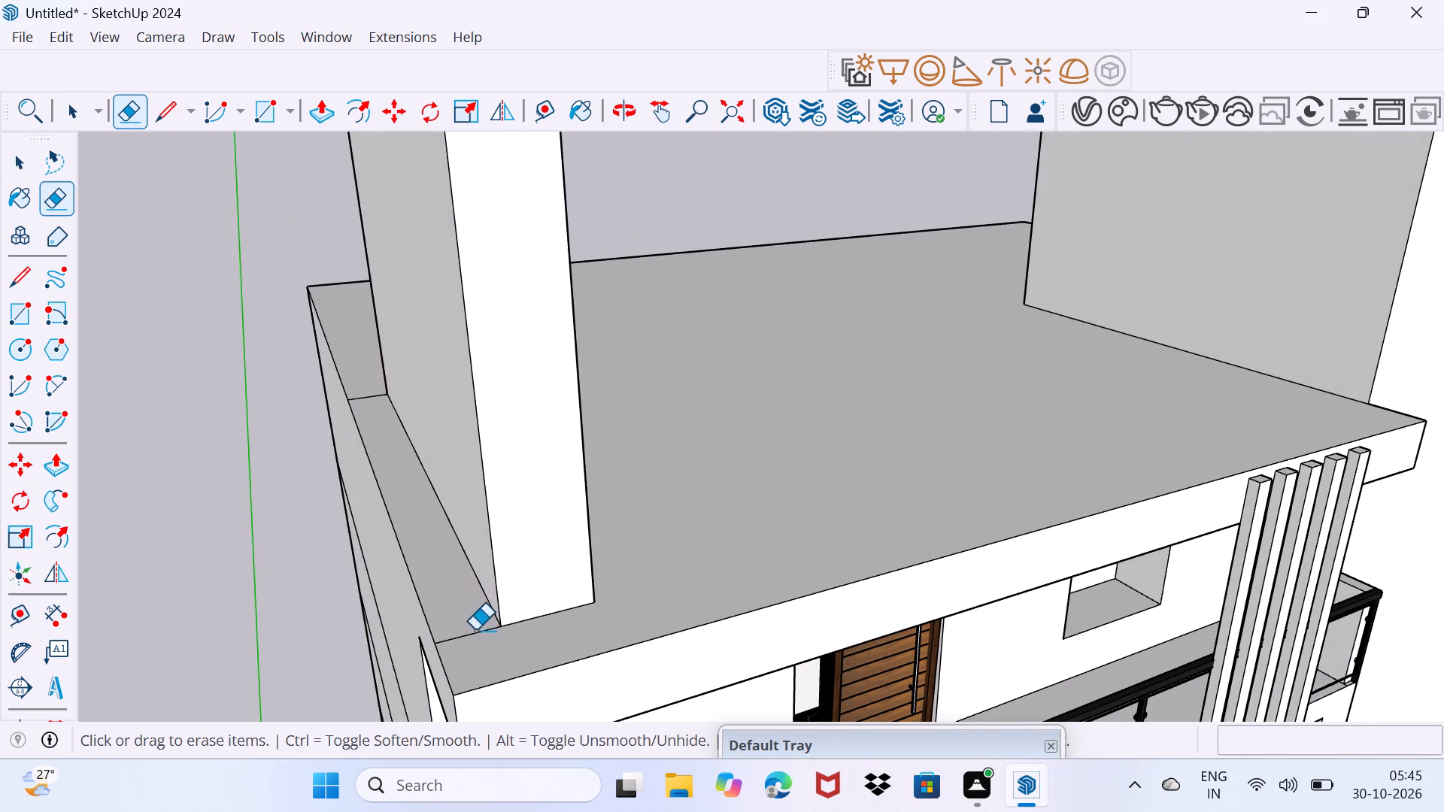
{"action": "left_click", "coordinate": [368, 395]}
{"action": "key", "text": "space"}
Draw a rectangle about 3' 1" by 11' 11" on top of the upper slab, near its free end.
{"action": "scroll", "coordinate": [392, 427], "scroll_direction": "down", "scroll_amount": 4}
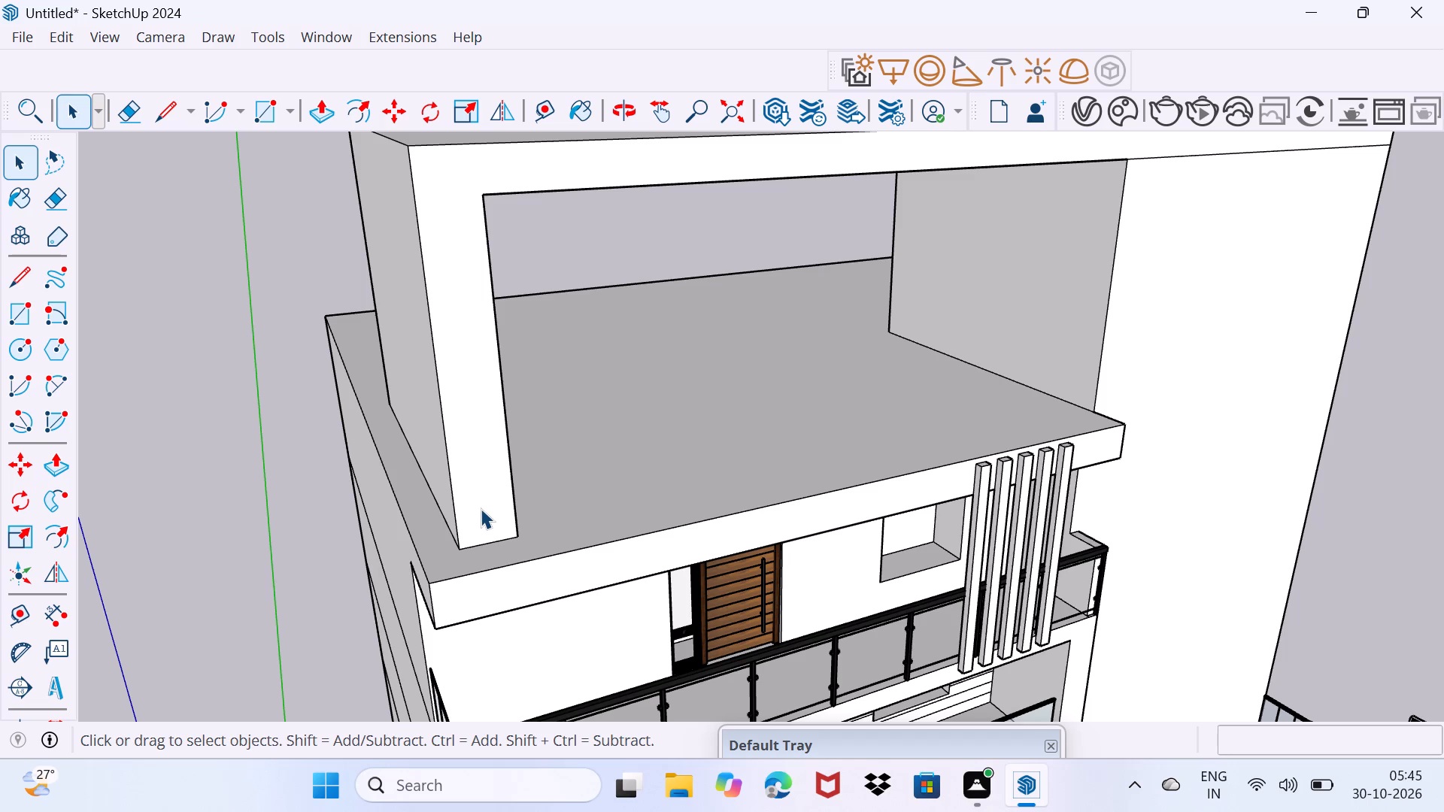
{"action": "middle_click_drag", "start_coordinate": [464, 470], "coordinate": [454, 491]}
{"action": "middle_click_drag", "start_coordinate": [454, 491], "coordinate": [299, 744]}
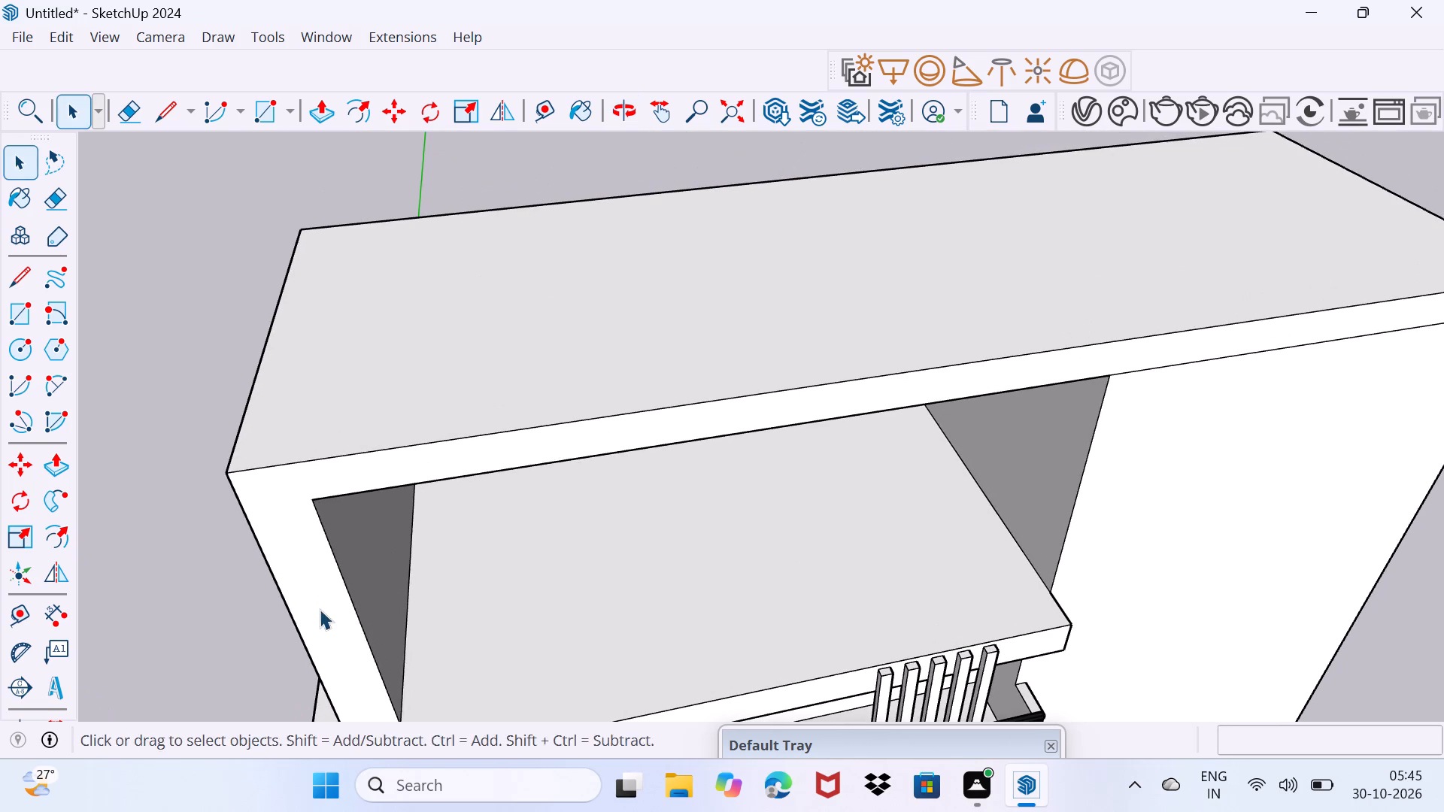
{"action": "middle_click_drag", "start_coordinate": [323, 611], "coordinate": [332, 632]}
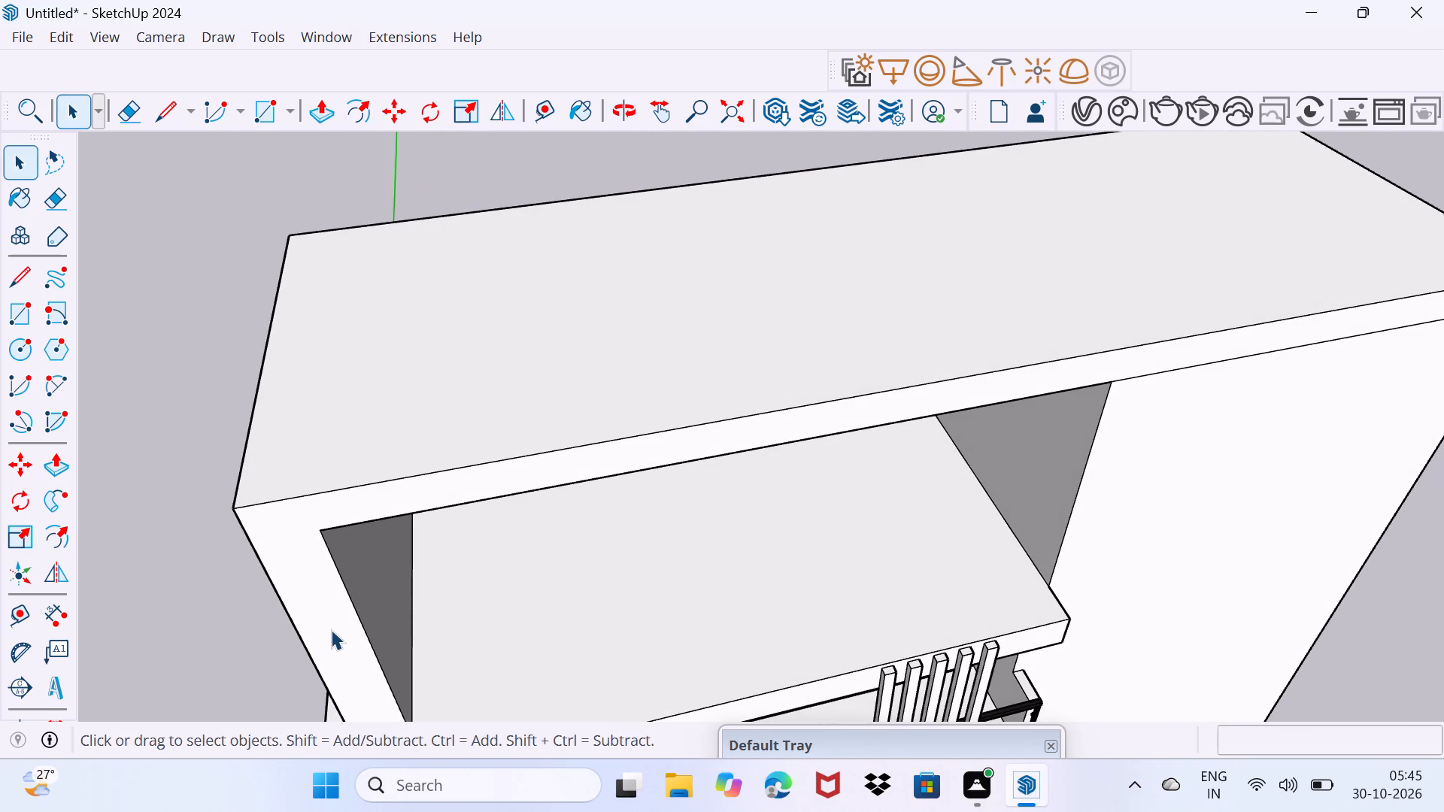
{"action": "key", "text": "r"}
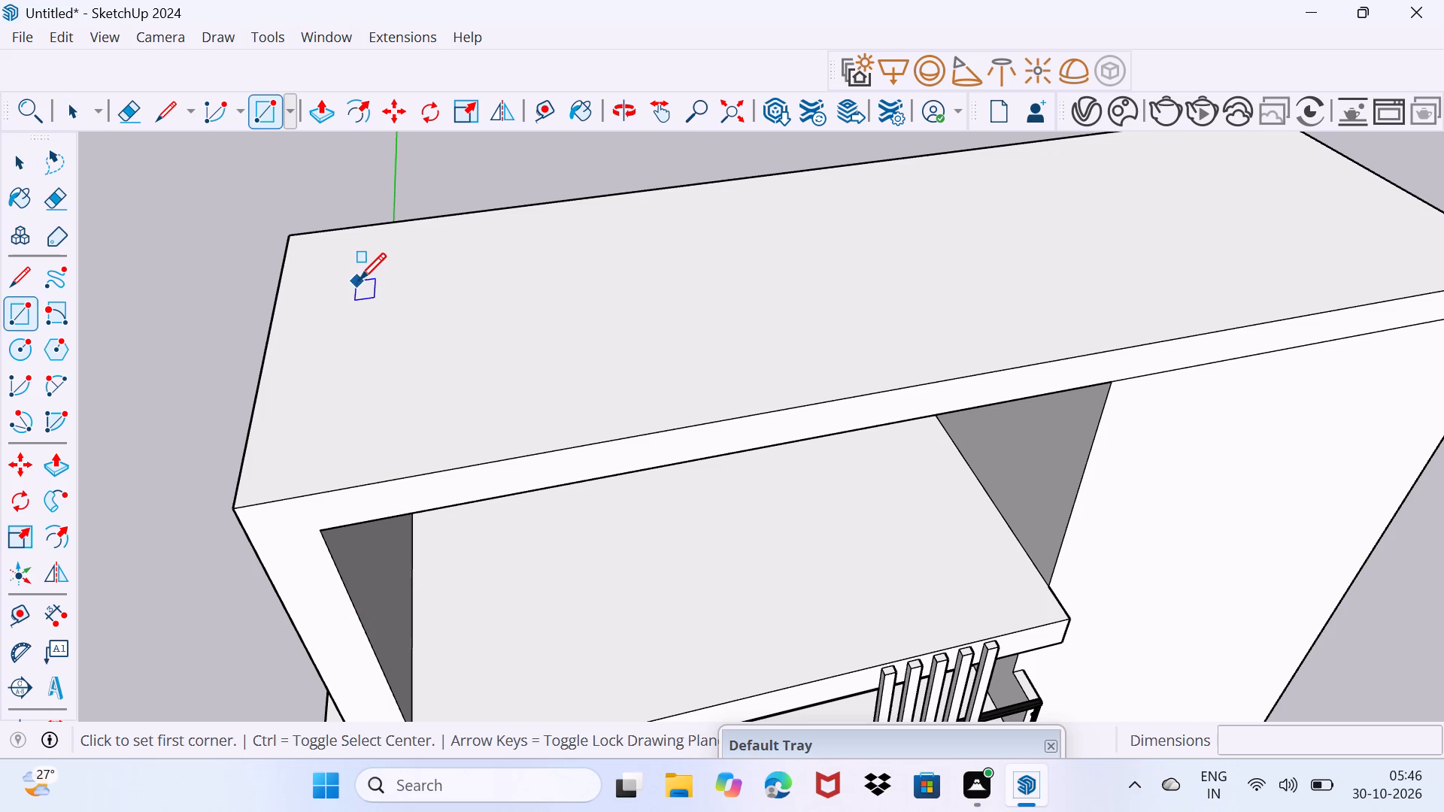
{"action": "left_click", "coordinate": [405, 268]}
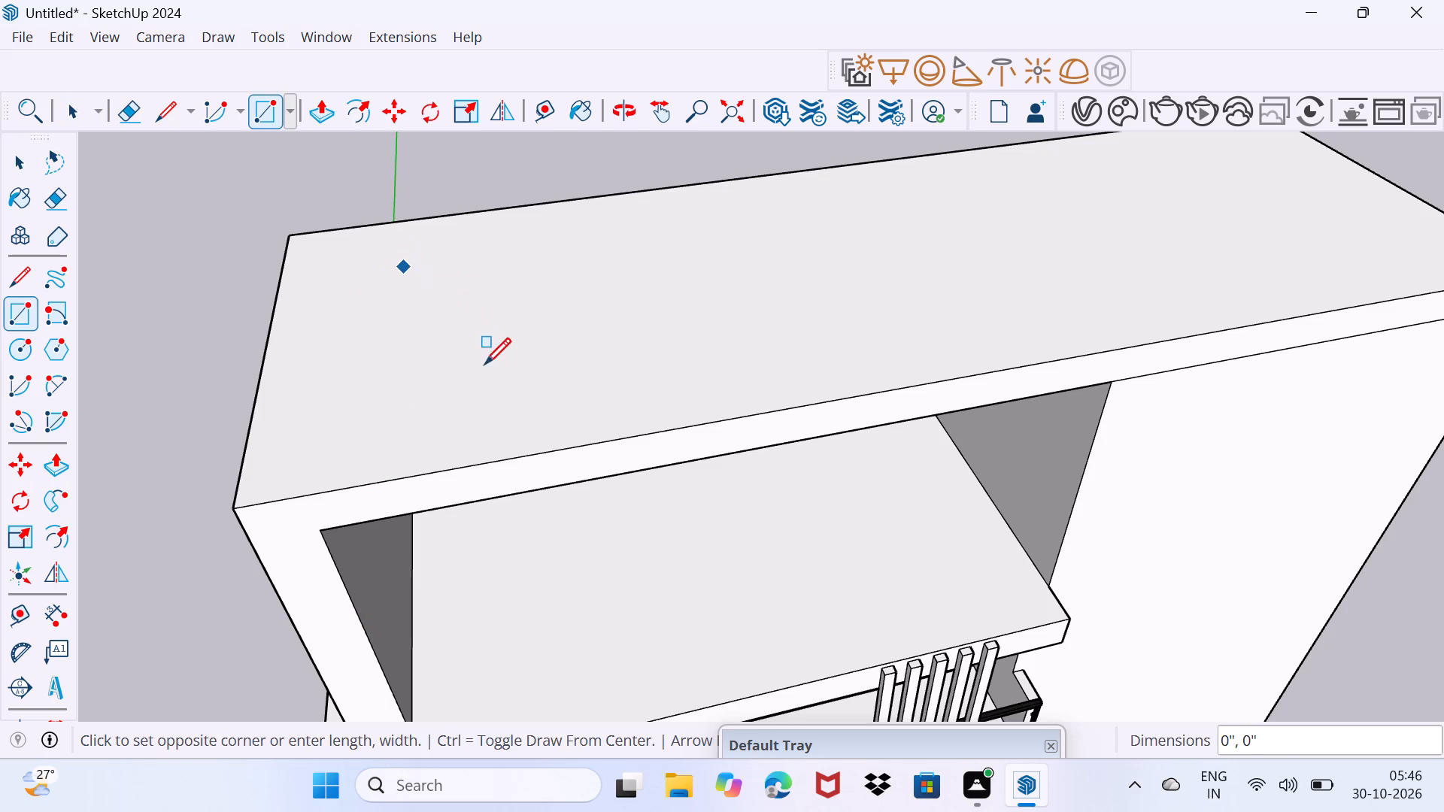
{"action": "left_click", "coordinate": [483, 408]}
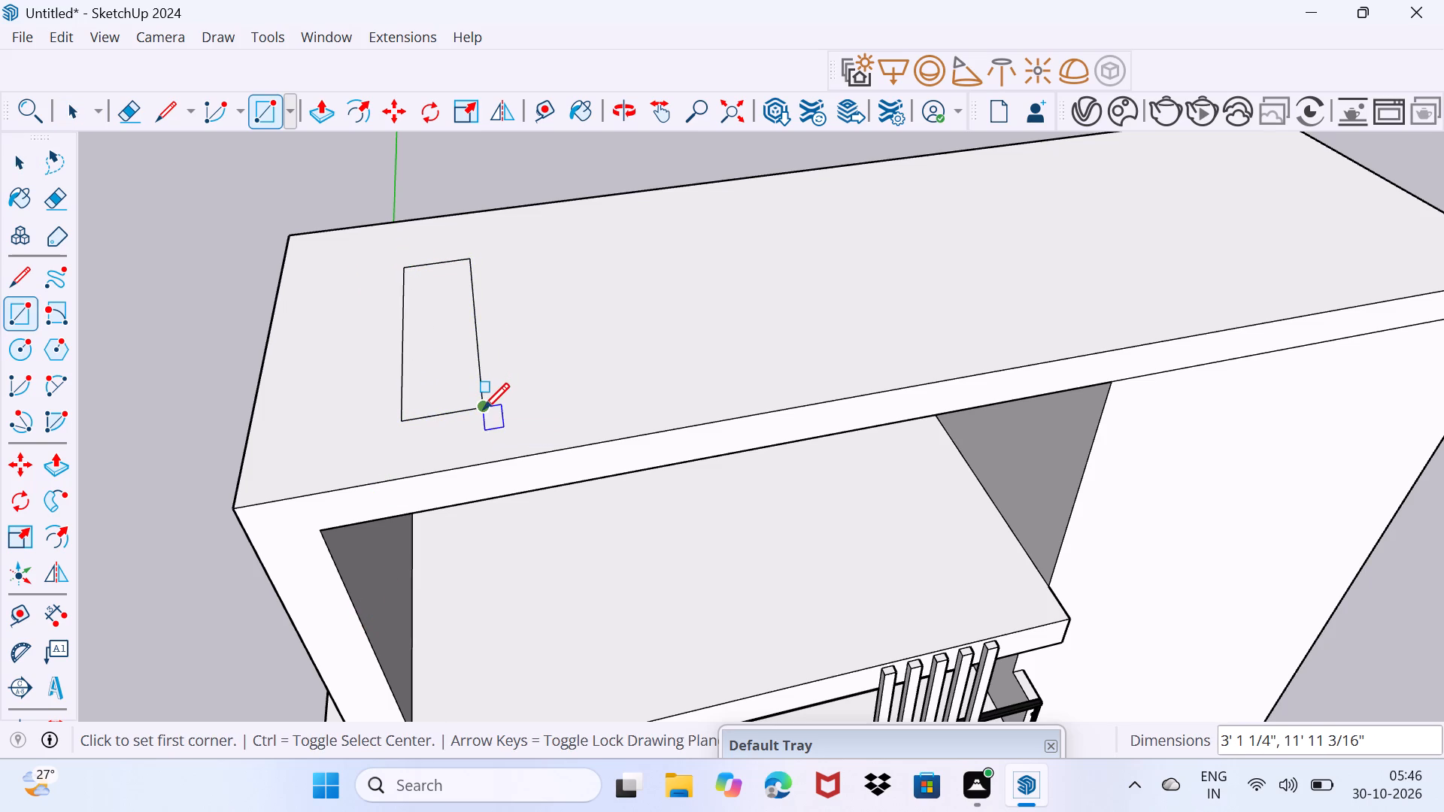
Copy the rectangle's outline about 22' 3" along the slab and divide the spacing by 7 to form a row of narrowly separated panels.
{"action": "key", "text": "space"}
{"action": "left_click", "coordinate": [469, 410]}
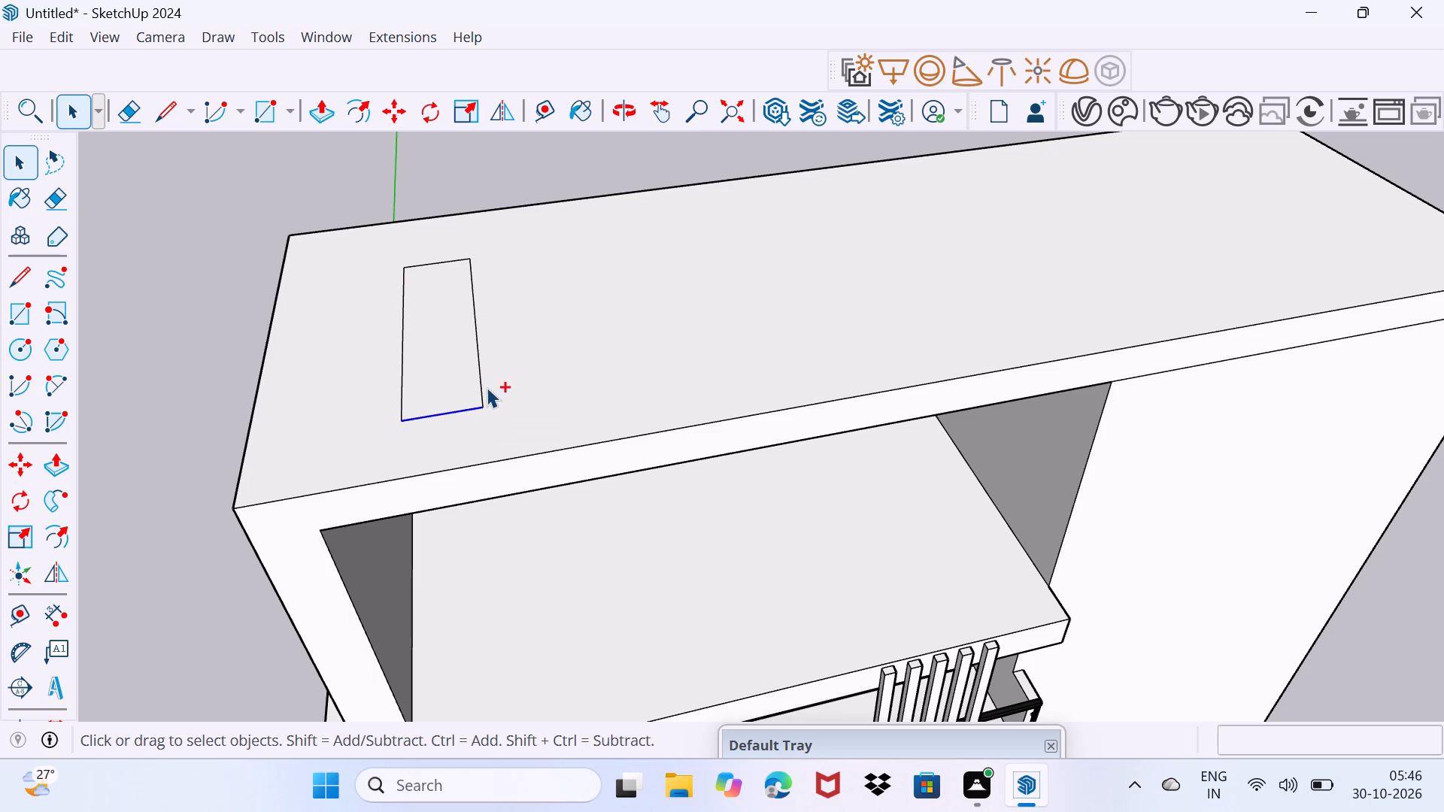
{"action": "left_click", "coordinate": [481, 382], "text": "ctrl"}
{"action": "left_click", "coordinate": [402, 352], "text": "ctrl"}
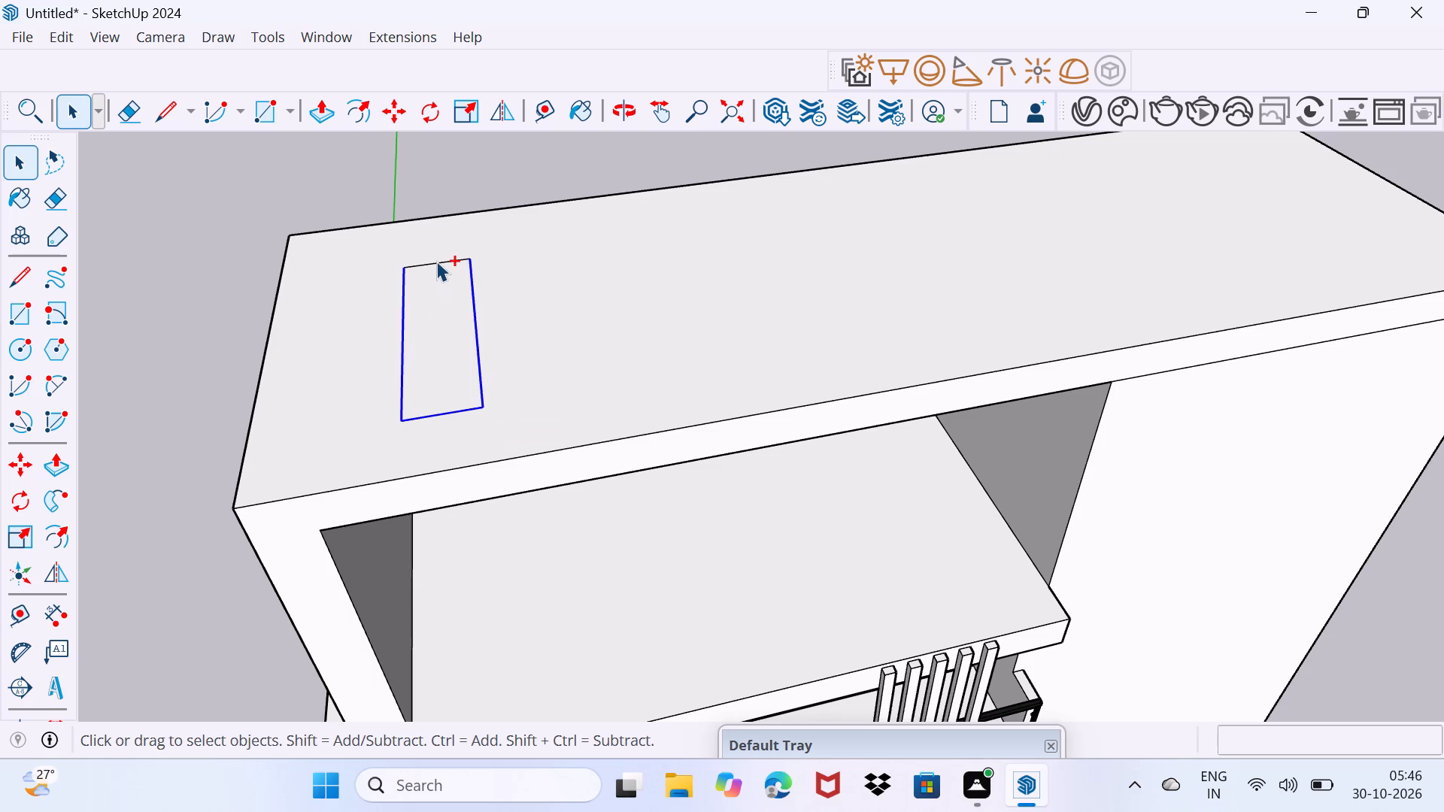
{"action": "left_click", "coordinate": [436, 261], "text": "ctrl"}
{"action": "key", "text": "m"}
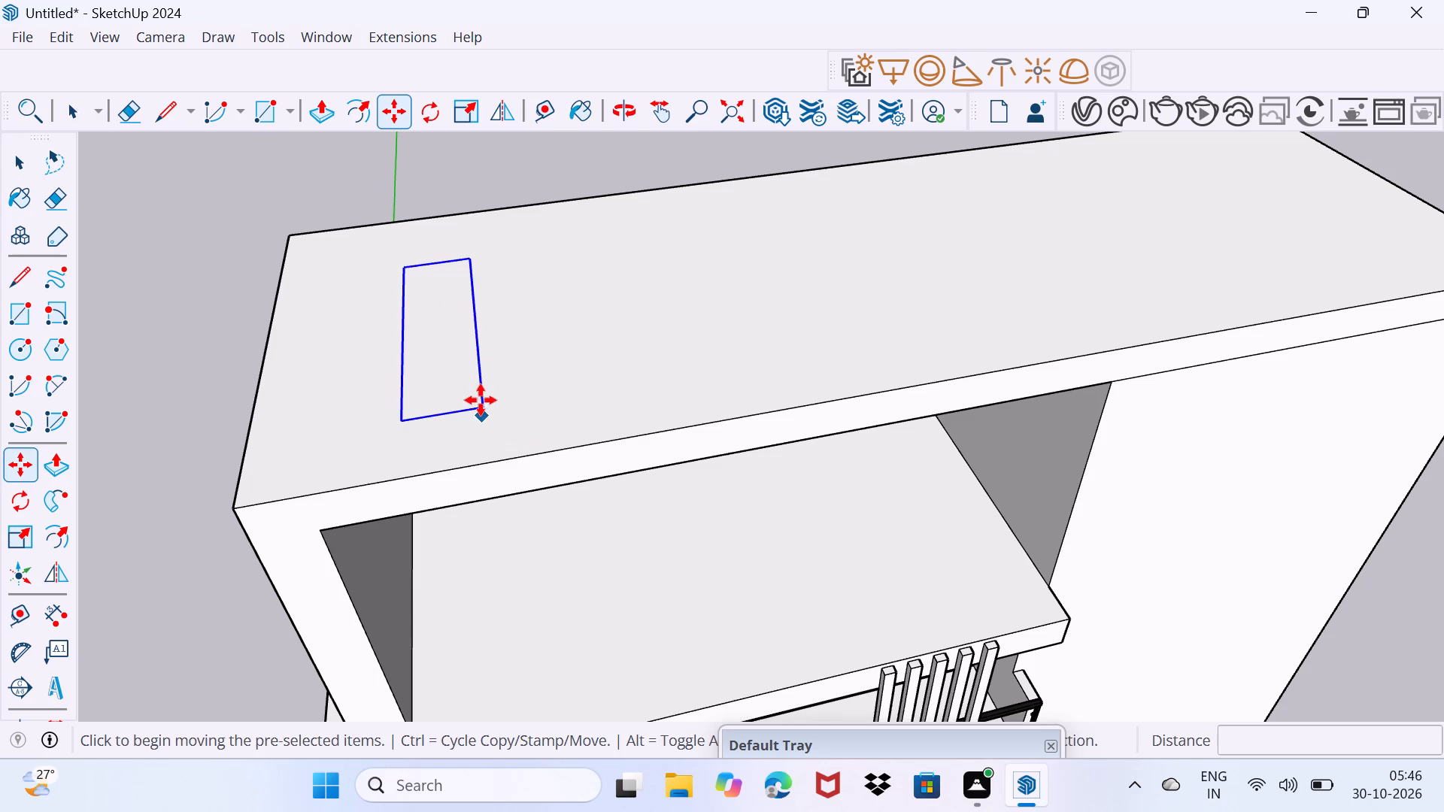
{"action": "left_click", "coordinate": [481, 400]}
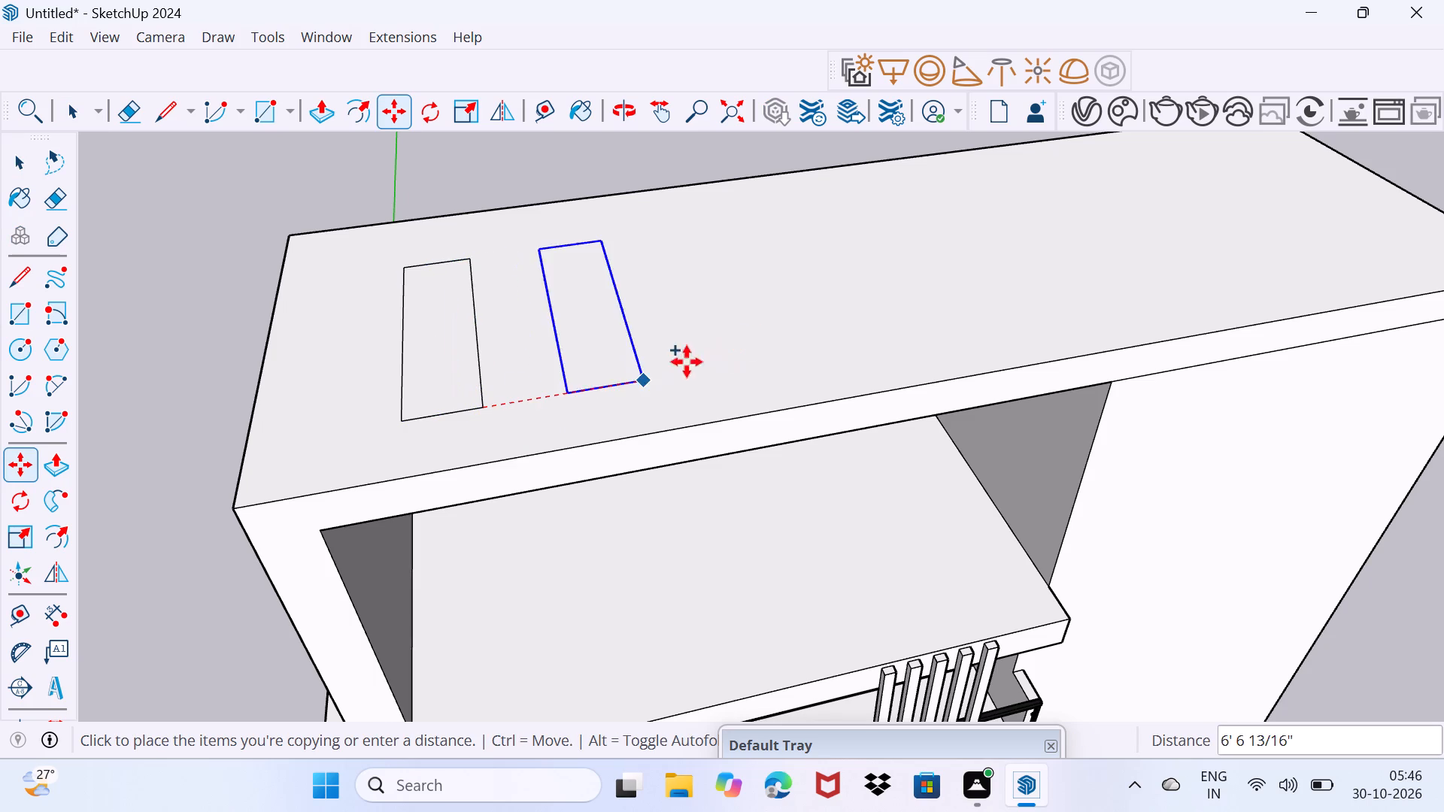
{"action": "left_click", "coordinate": [994, 327]}
{"action": "key", "text": "slash"}
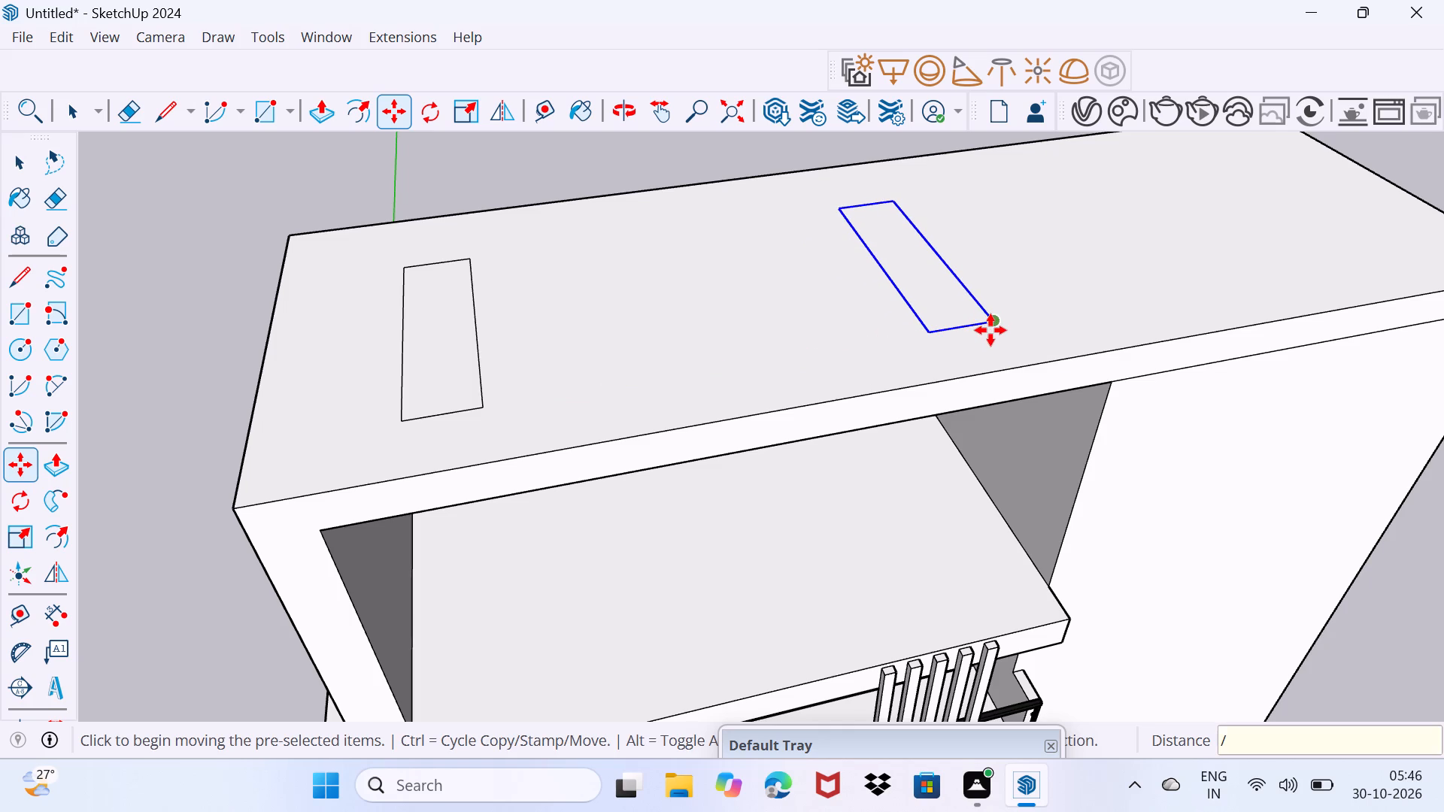
{"action": "key", "text": "7"}
{"action": "key", "text": "shift+Return"}
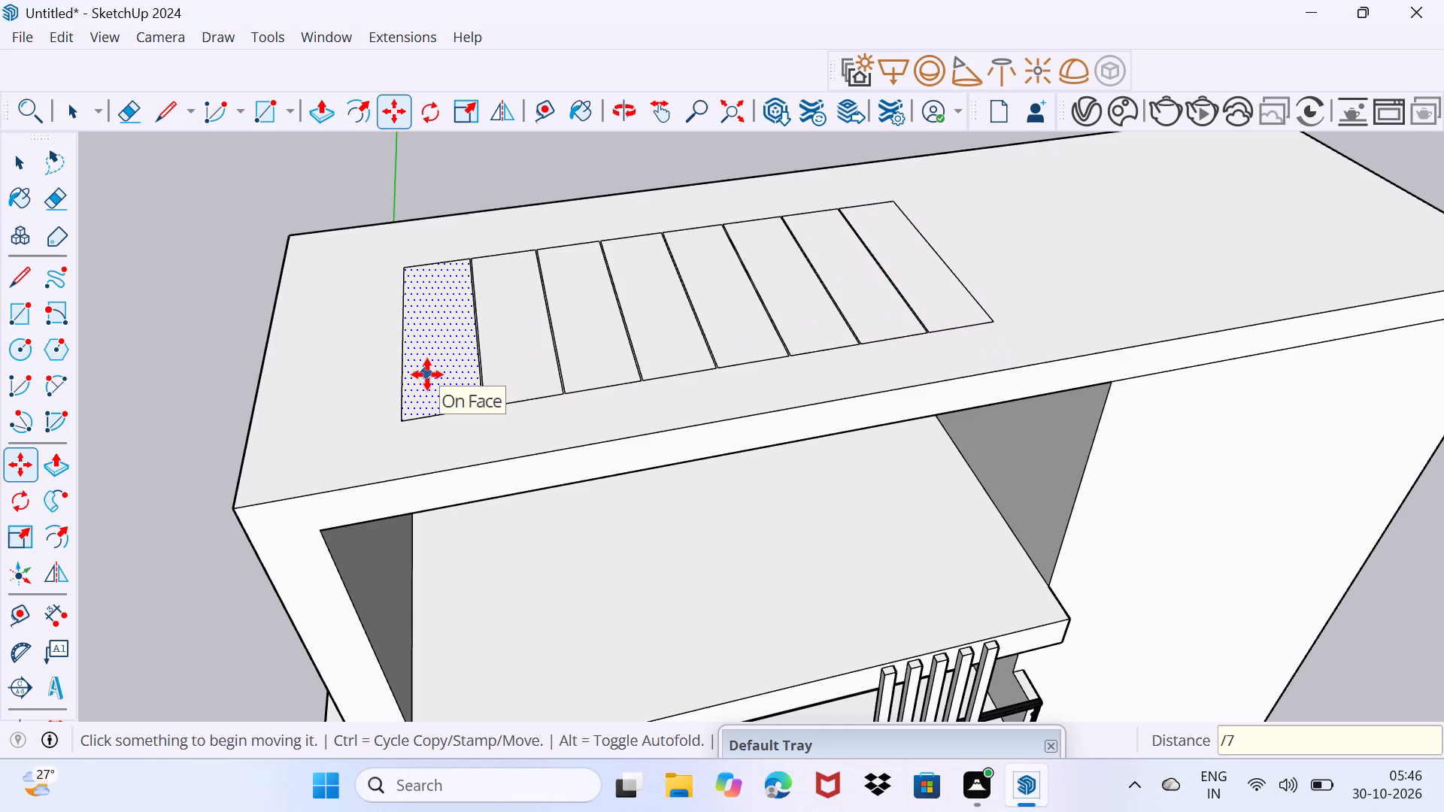
Push/Pull the first panel at the slab's free end down about 1' 9" to cut through the slab, and check it from below.
{"action": "key", "text": "space"}
{"action": "scroll", "coordinate": [528, 357], "scroll_direction": "up", "scroll_amount": 3}
{"action": "middle_click_drag", "start_coordinate": [522, 402], "coordinate": [549, 389]}
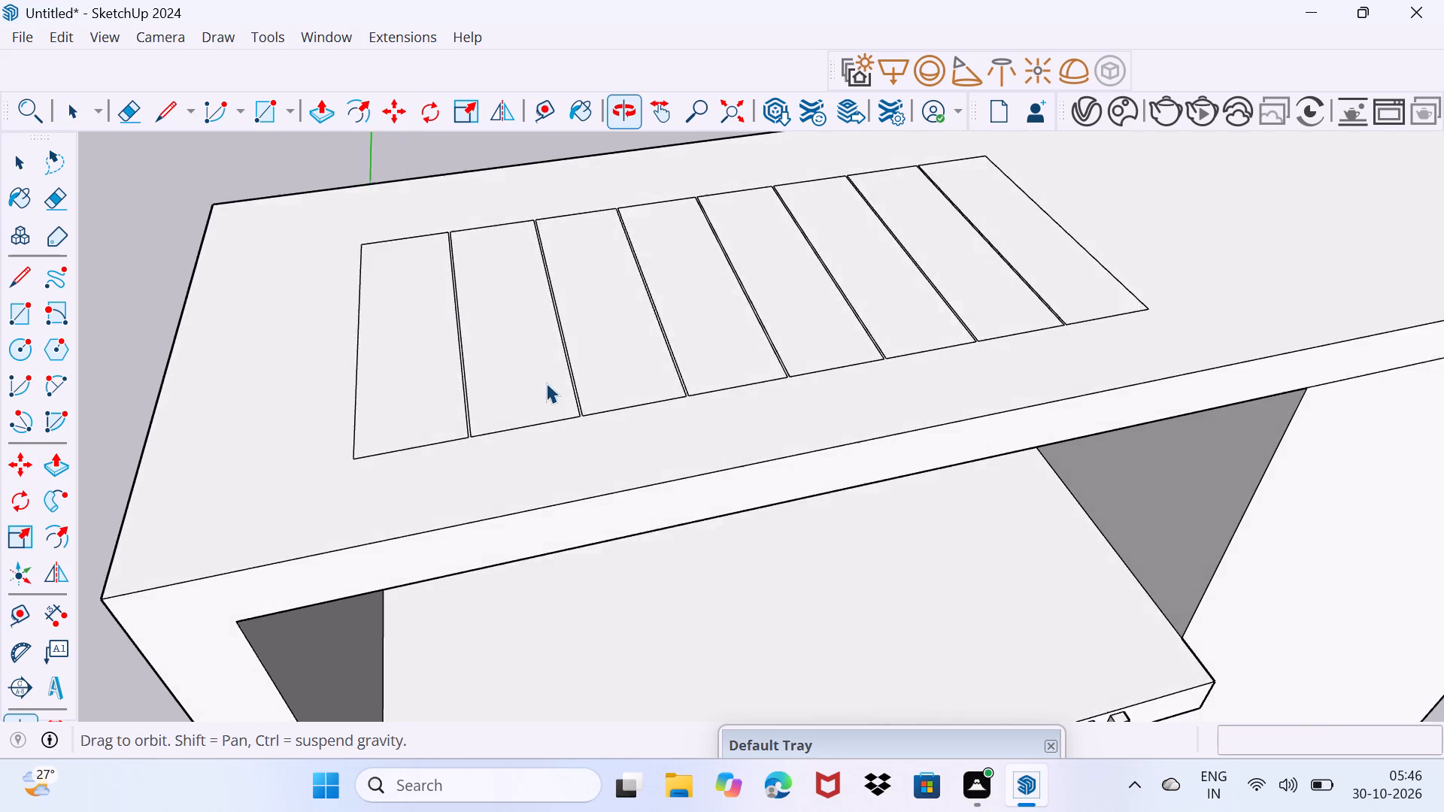
{"action": "left_click", "coordinate": [451, 370]}
{"action": "key", "text": "p"}
{"action": "left_click", "coordinate": [452, 370]}
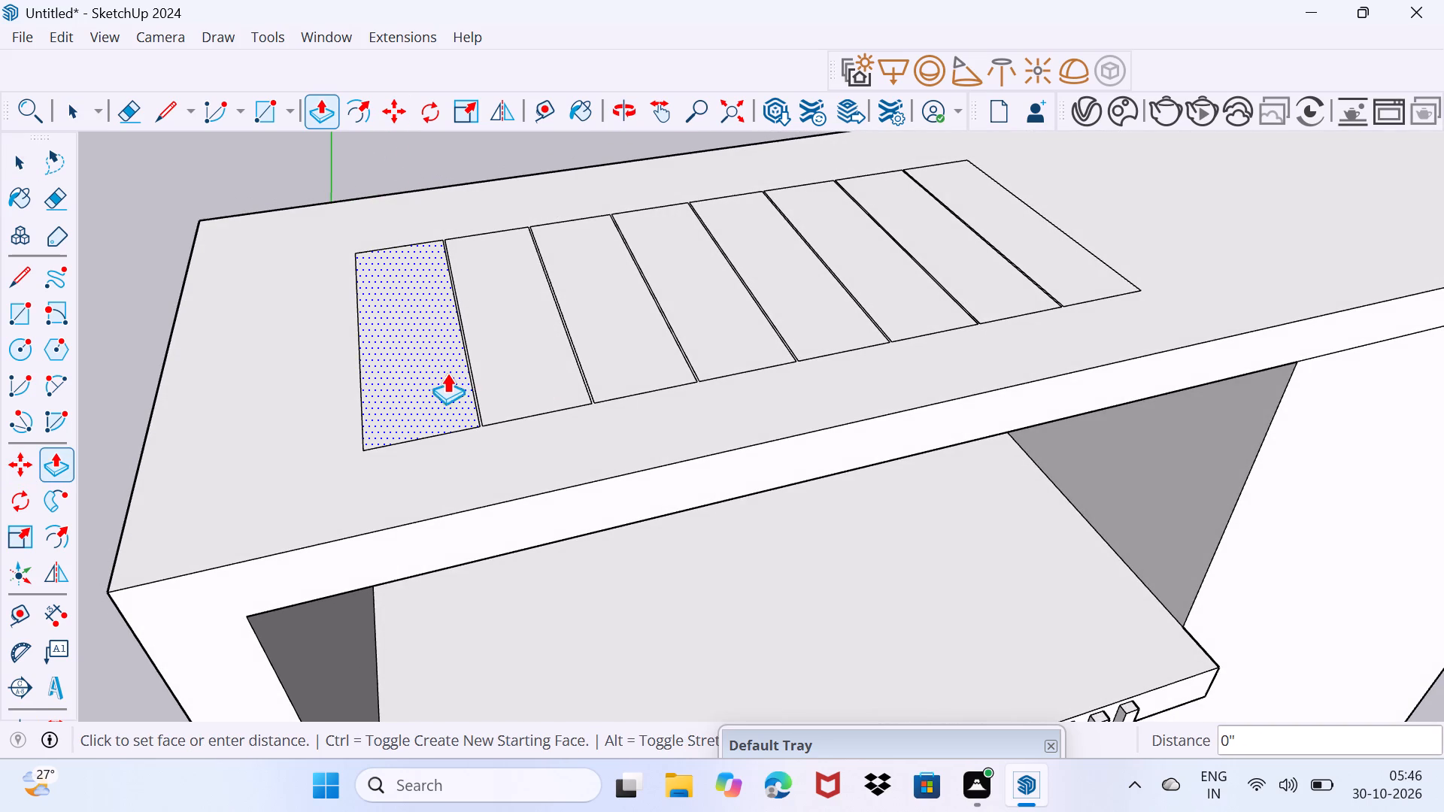
{"action": "scroll", "coordinate": [436, 386], "scroll_direction": "up", "scroll_amount": 4}
{"action": "middle_click_drag", "start_coordinate": [436, 385], "coordinate": [438, 422]}
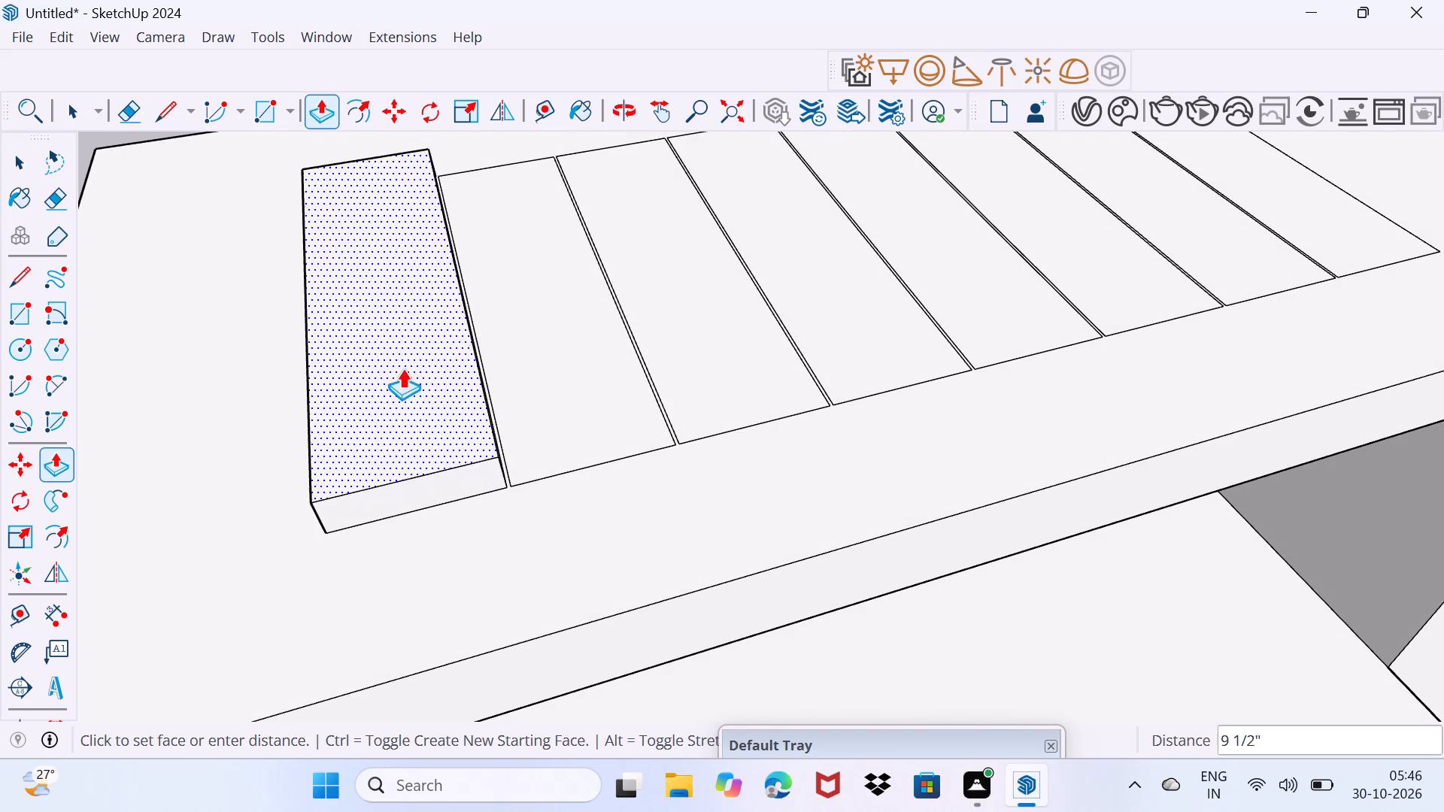
{"action": "left_click", "coordinate": [439, 460]}
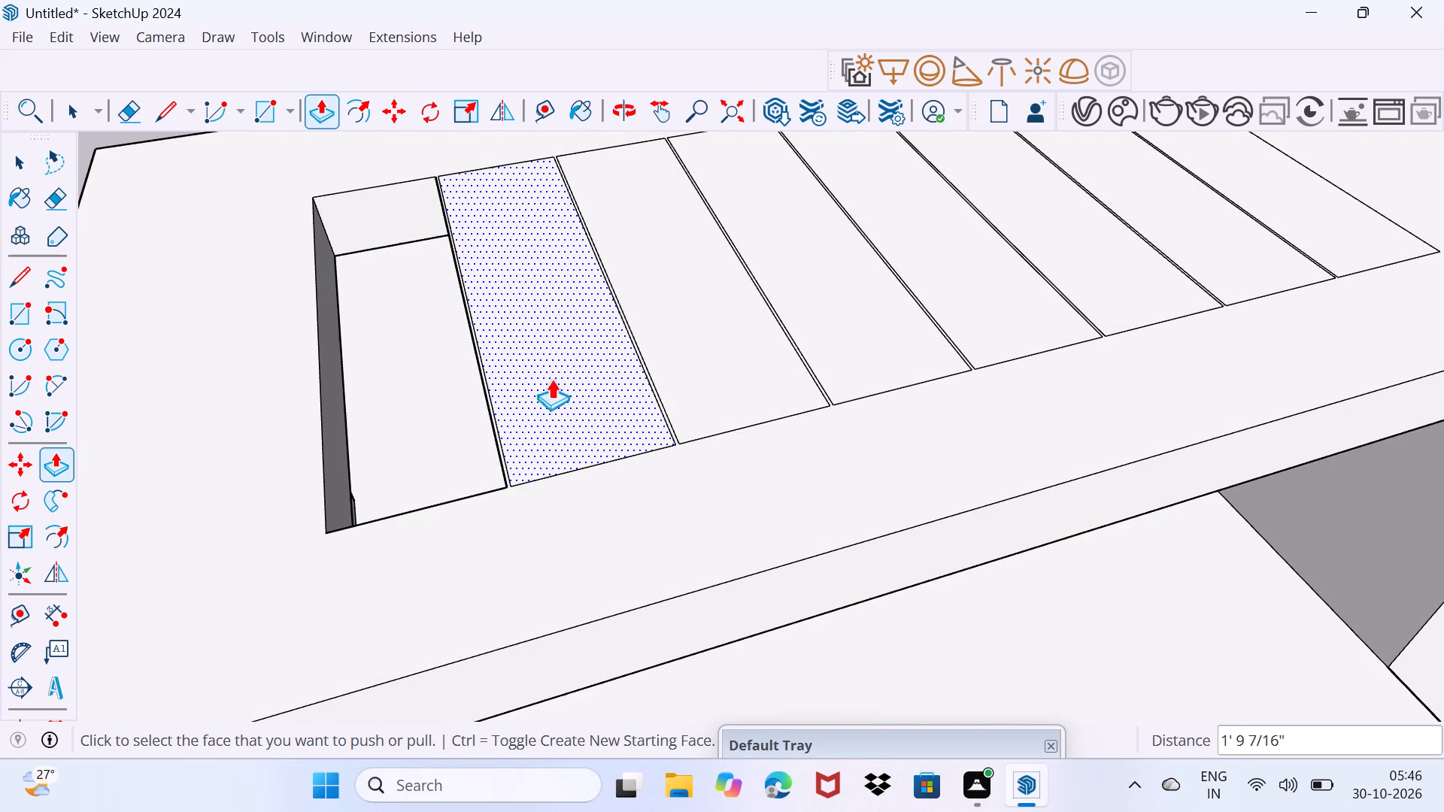
{"action": "middle_click_drag", "start_coordinate": [469, 494], "coordinate": [529, 158]}
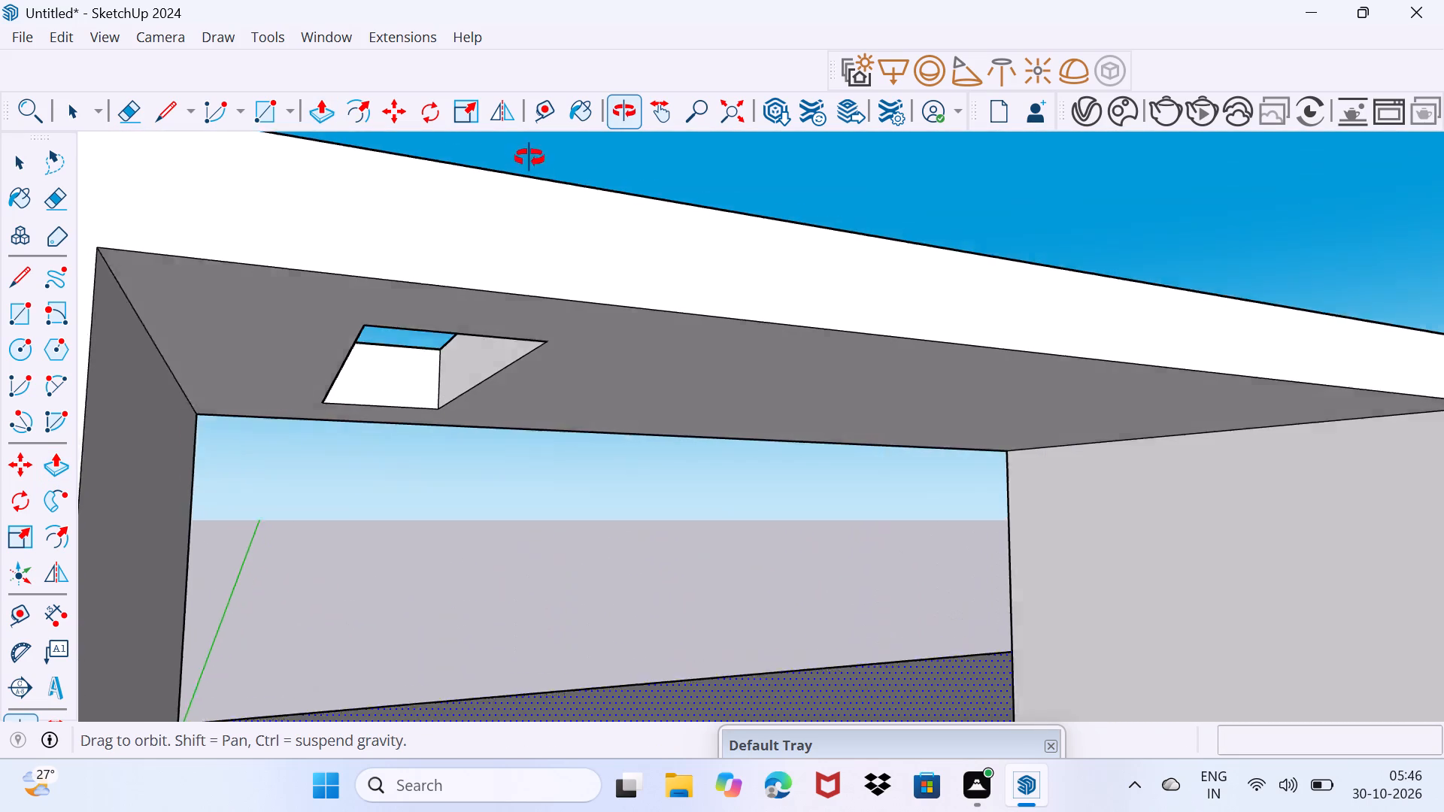
{"action": "middle_click_drag", "start_coordinate": [529, 158], "coordinate": [479, 403]}
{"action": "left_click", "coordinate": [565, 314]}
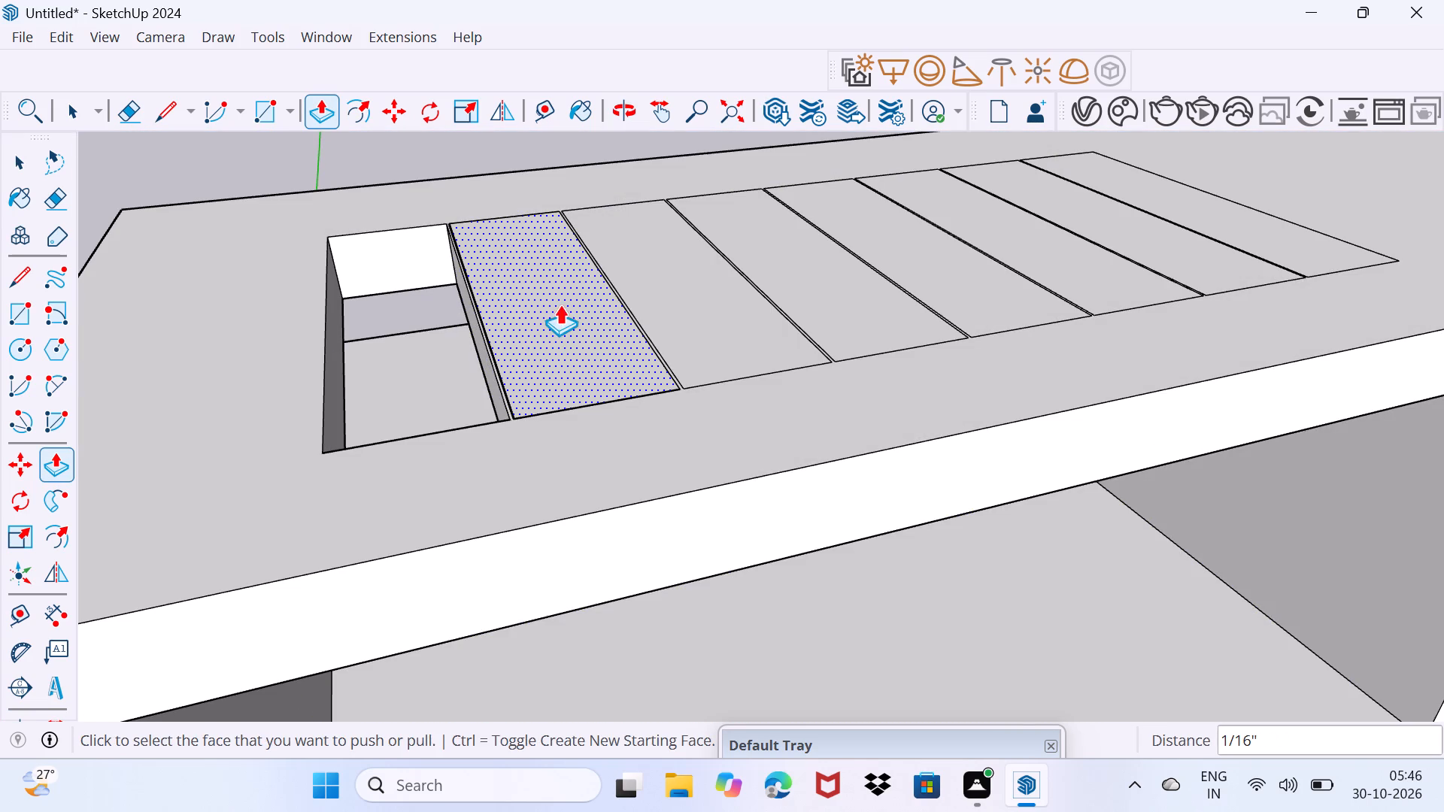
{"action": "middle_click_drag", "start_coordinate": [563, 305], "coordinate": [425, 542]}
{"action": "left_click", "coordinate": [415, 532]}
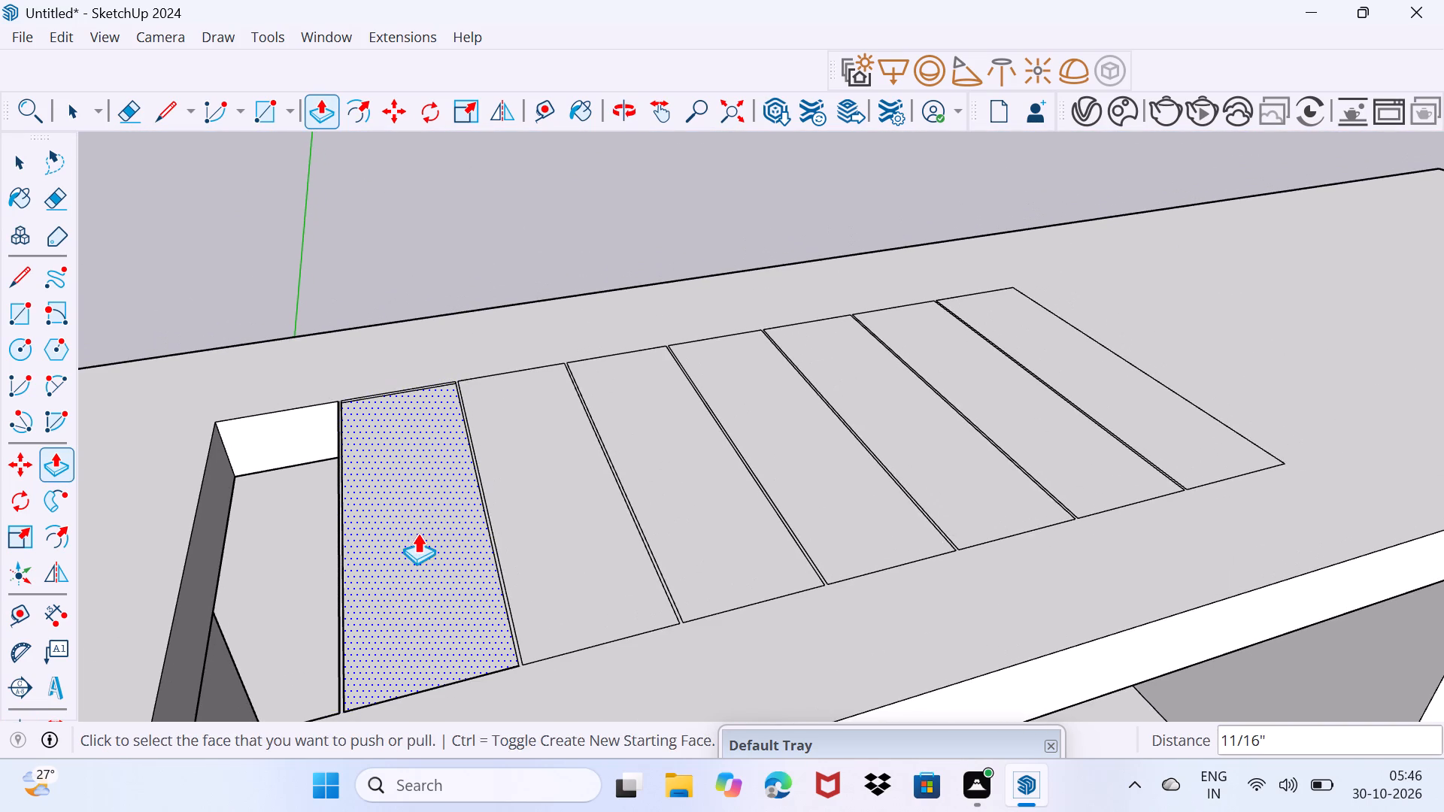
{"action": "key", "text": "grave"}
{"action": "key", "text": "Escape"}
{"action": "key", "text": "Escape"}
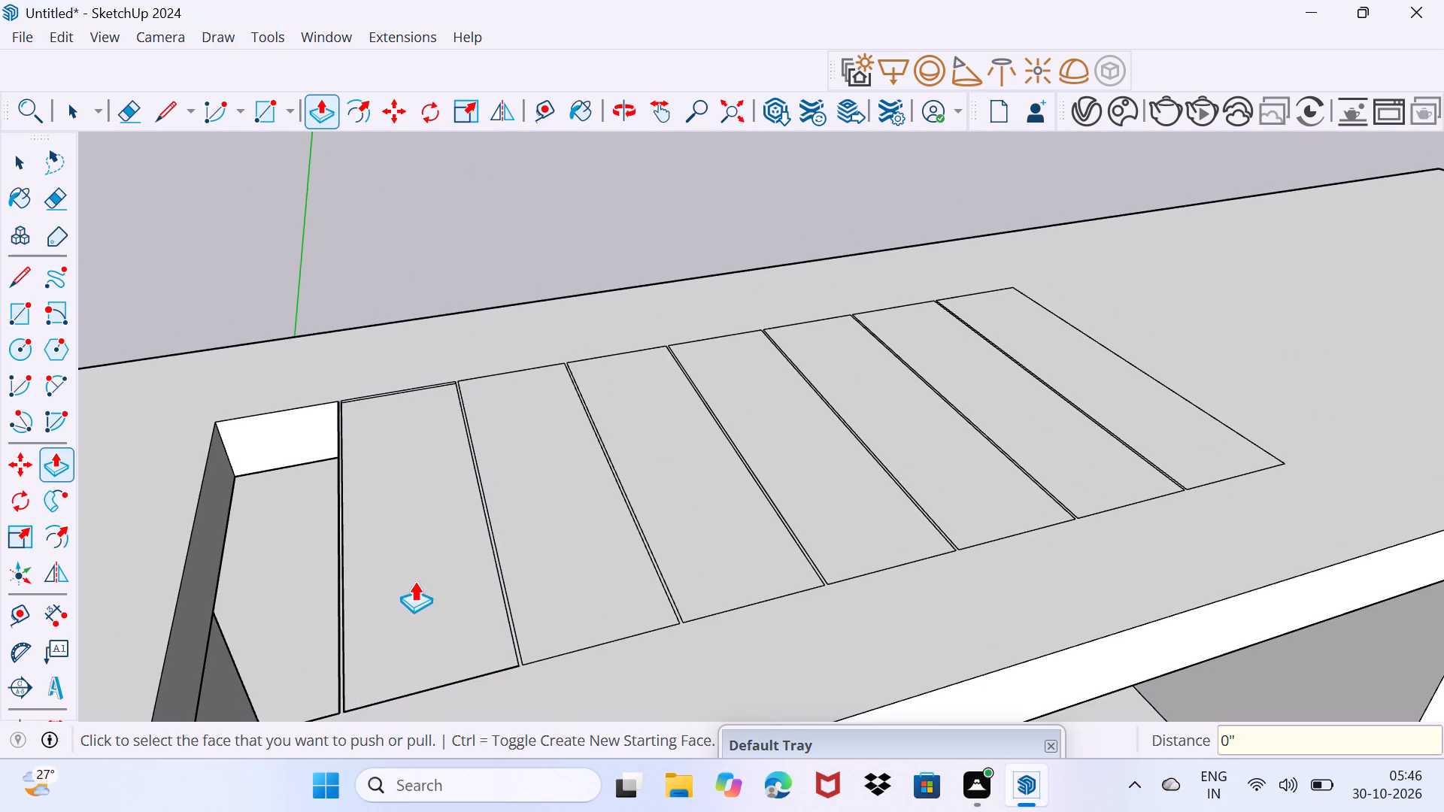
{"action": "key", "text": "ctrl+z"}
Push/Pull the second, third and fourth panels down about 1' 9" each to cut openings through the slab.
{"action": "left_click", "coordinate": [419, 544]}
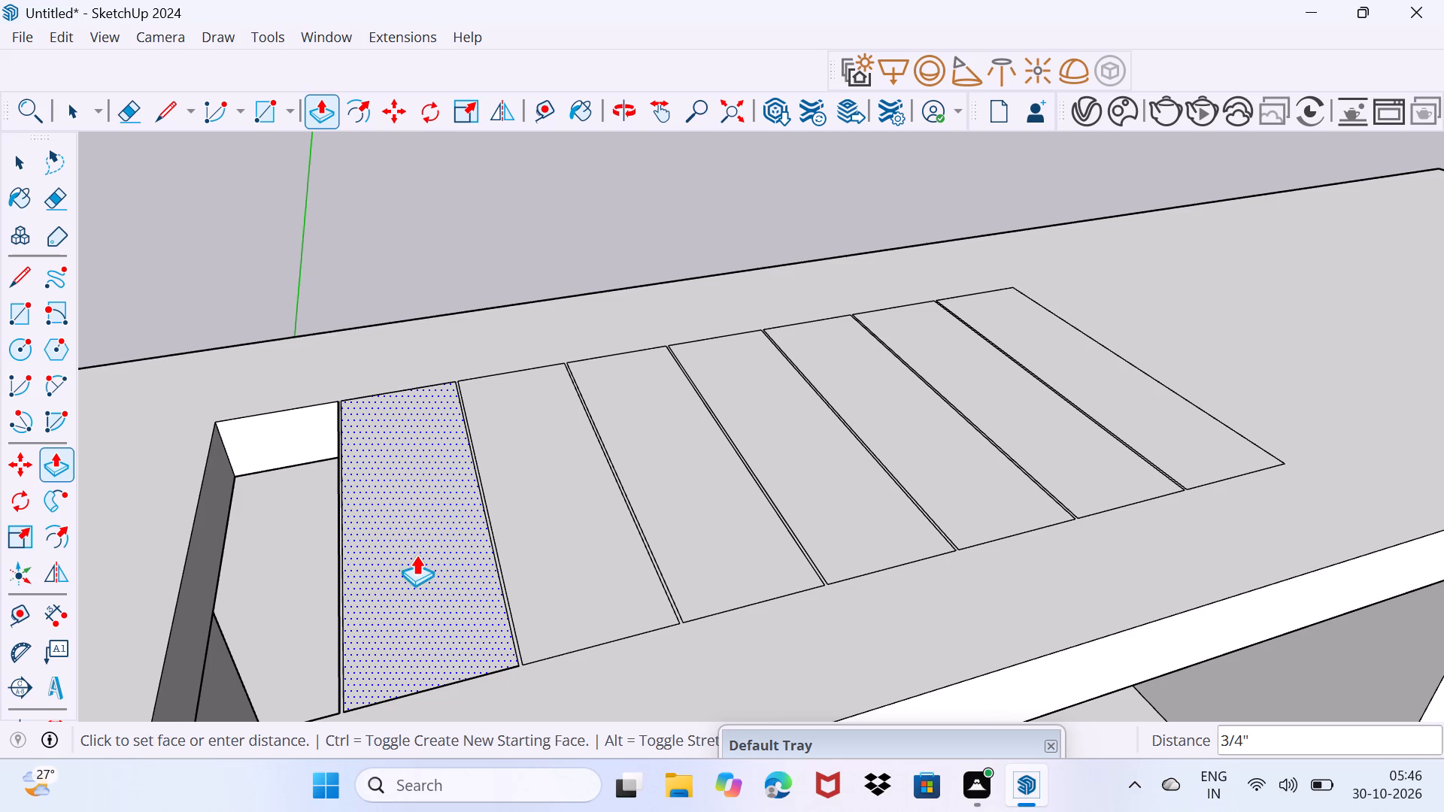
{"action": "left_click", "coordinate": [423, 628]}
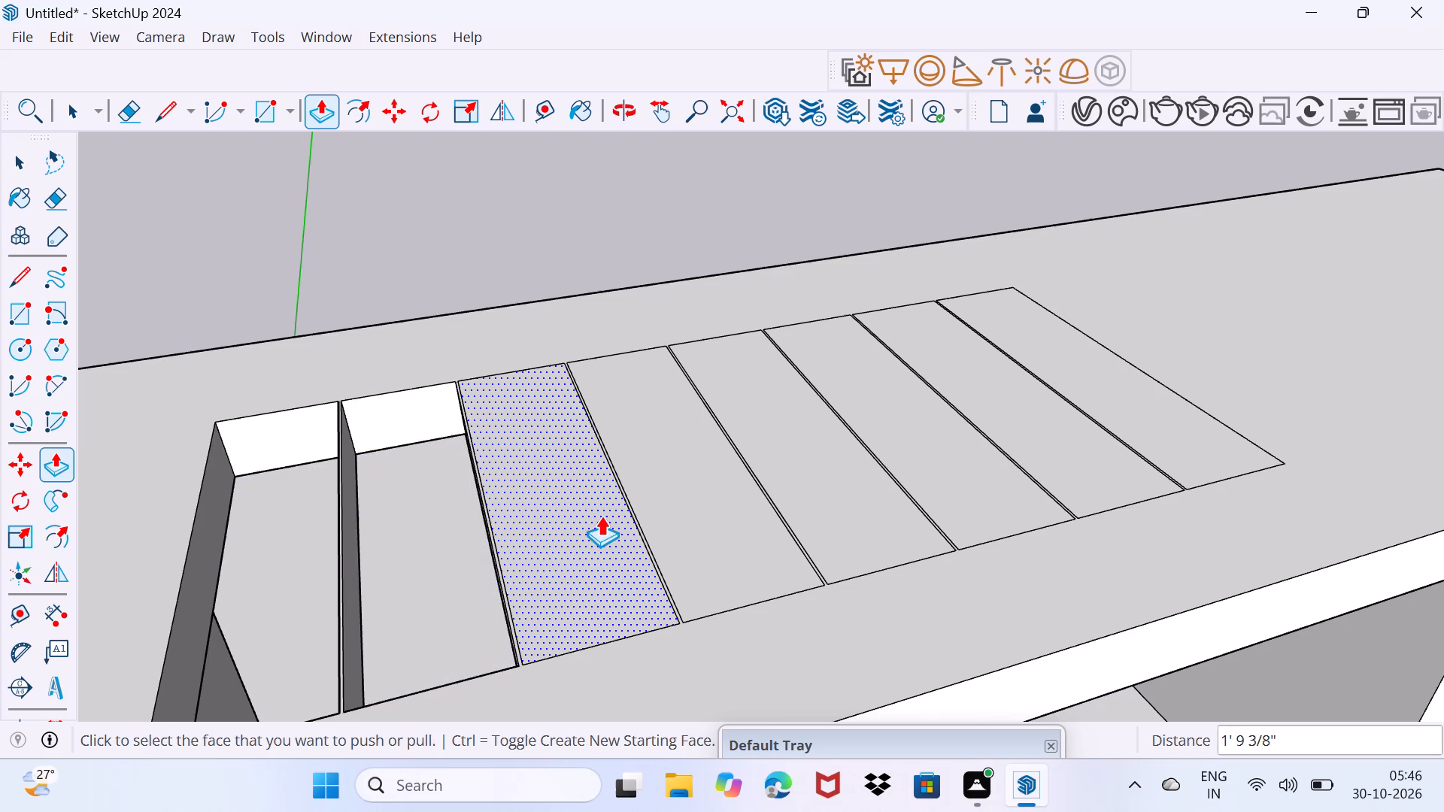
{"action": "left_click", "coordinate": [601, 516]}
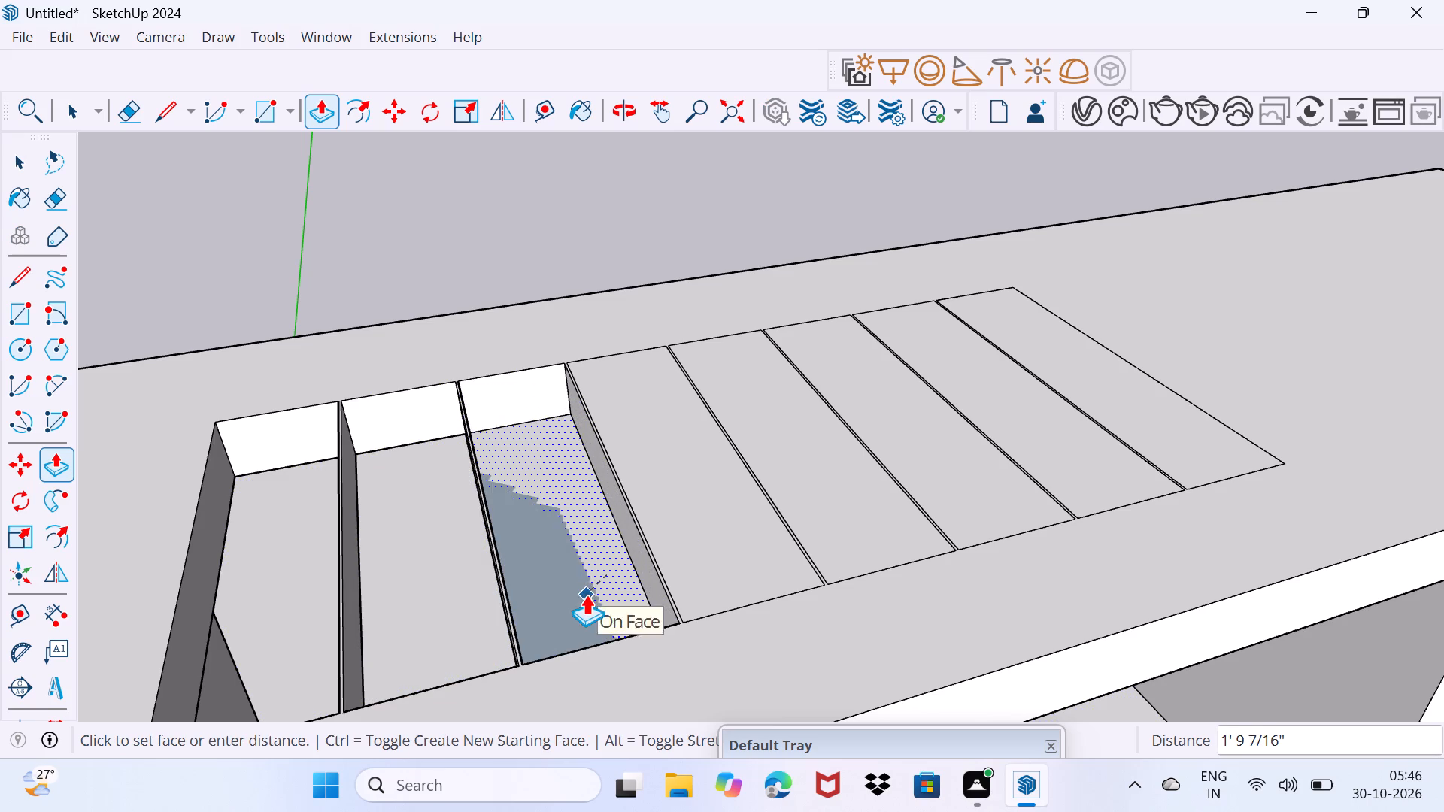
{"action": "left_click", "coordinate": [586, 595]}
{"action": "left_click", "coordinate": [699, 484]}
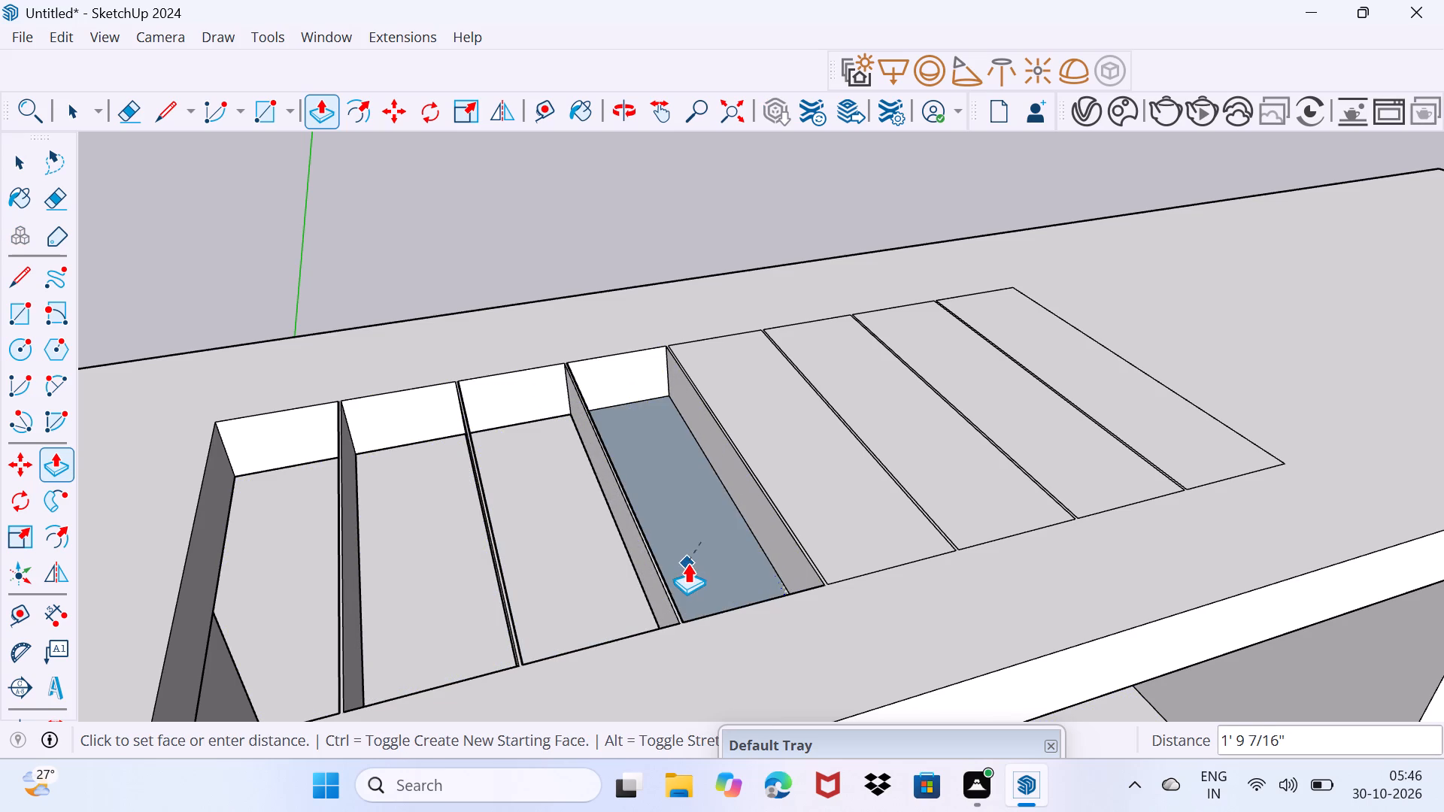
{"action": "left_click", "coordinate": [687, 563]}
Push/Pull the fifth, sixth and seventh panels down about 1' 9" each to cut openings through the slab.
{"action": "left_click", "coordinate": [832, 457]}
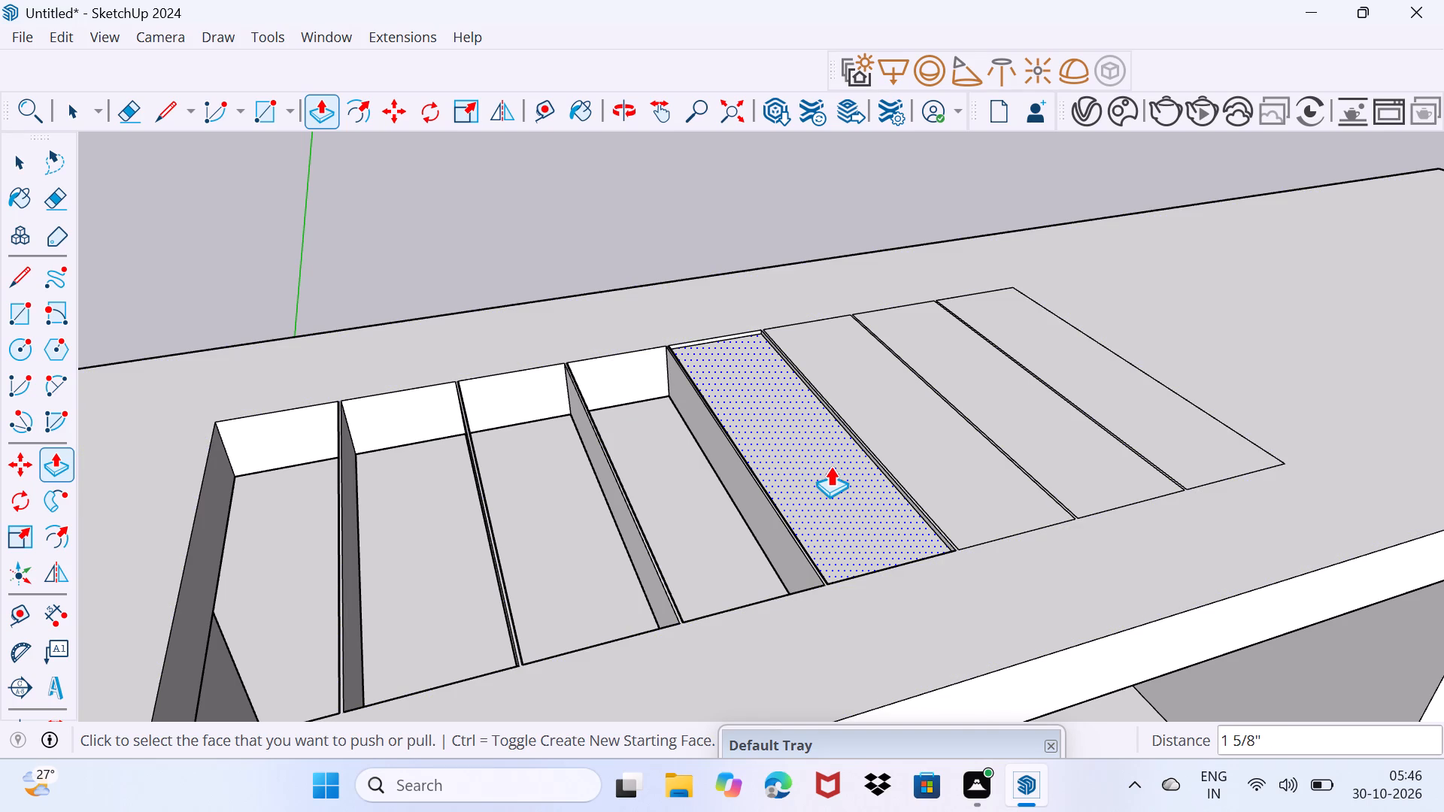
{"action": "key", "text": "ctrl+z"}
{"action": "middle_click_drag", "start_coordinate": [833, 466], "coordinate": [688, 558]}
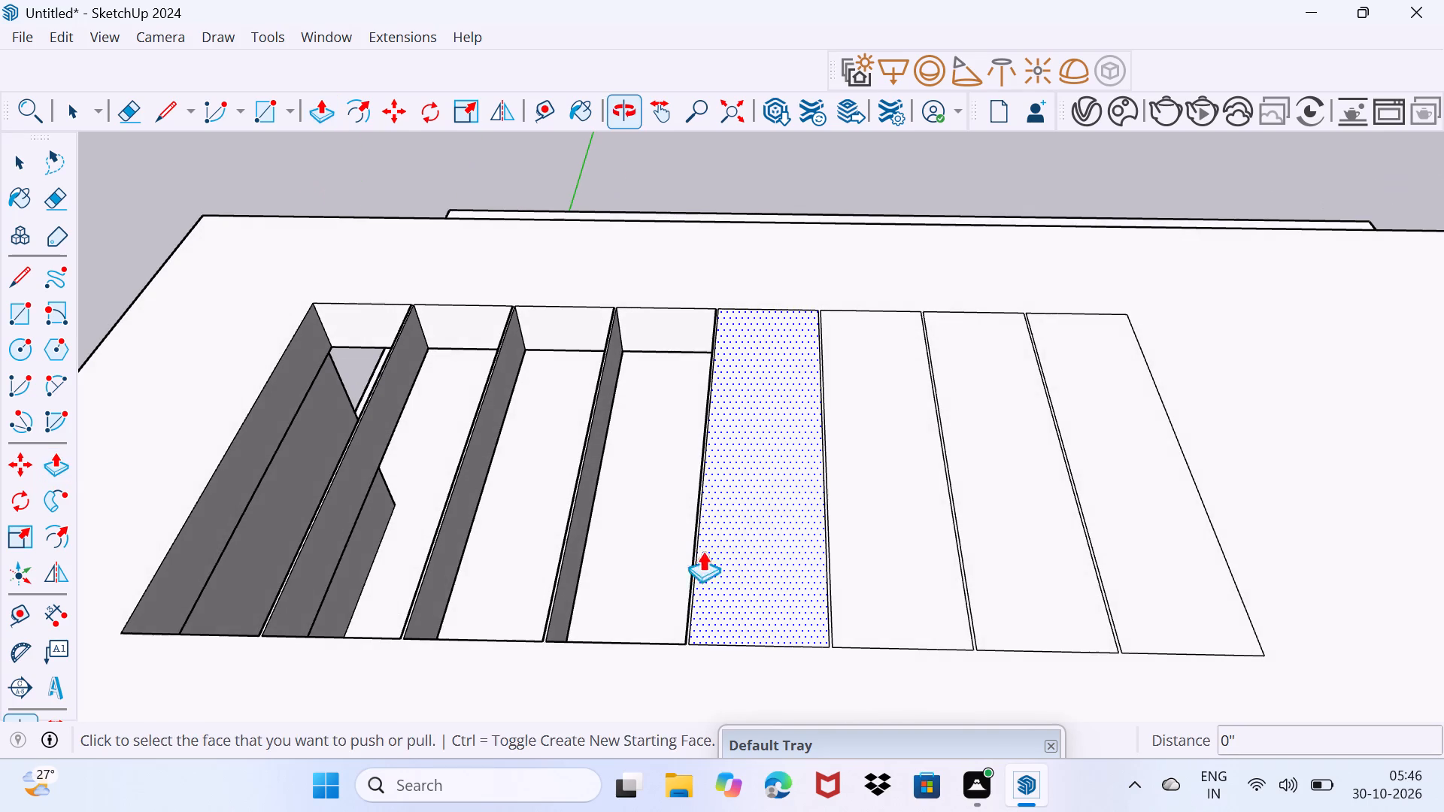
{"action": "left_click", "coordinate": [760, 515]}
{"action": "left_click", "coordinate": [748, 574]}
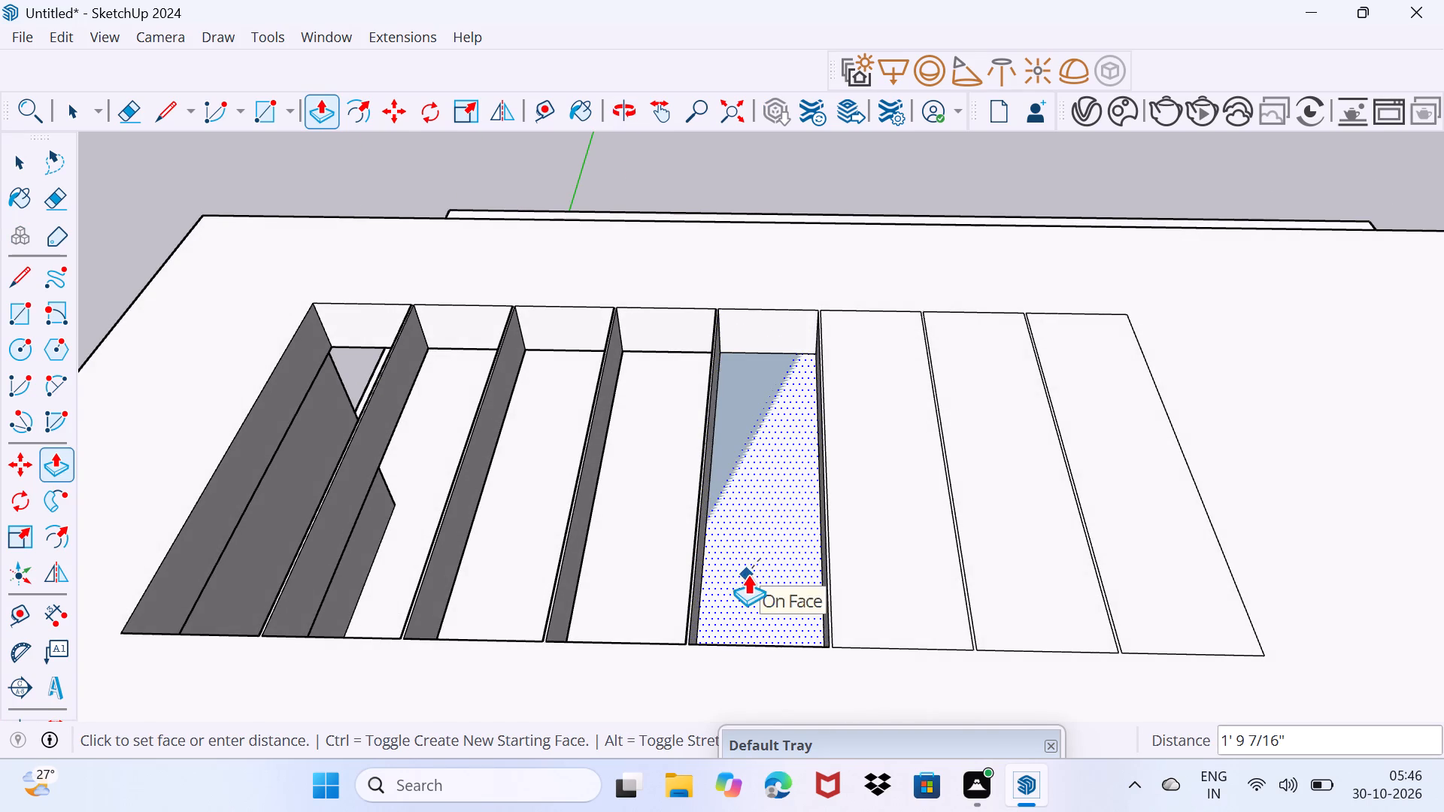
{"action": "left_click", "coordinate": [890, 504]}
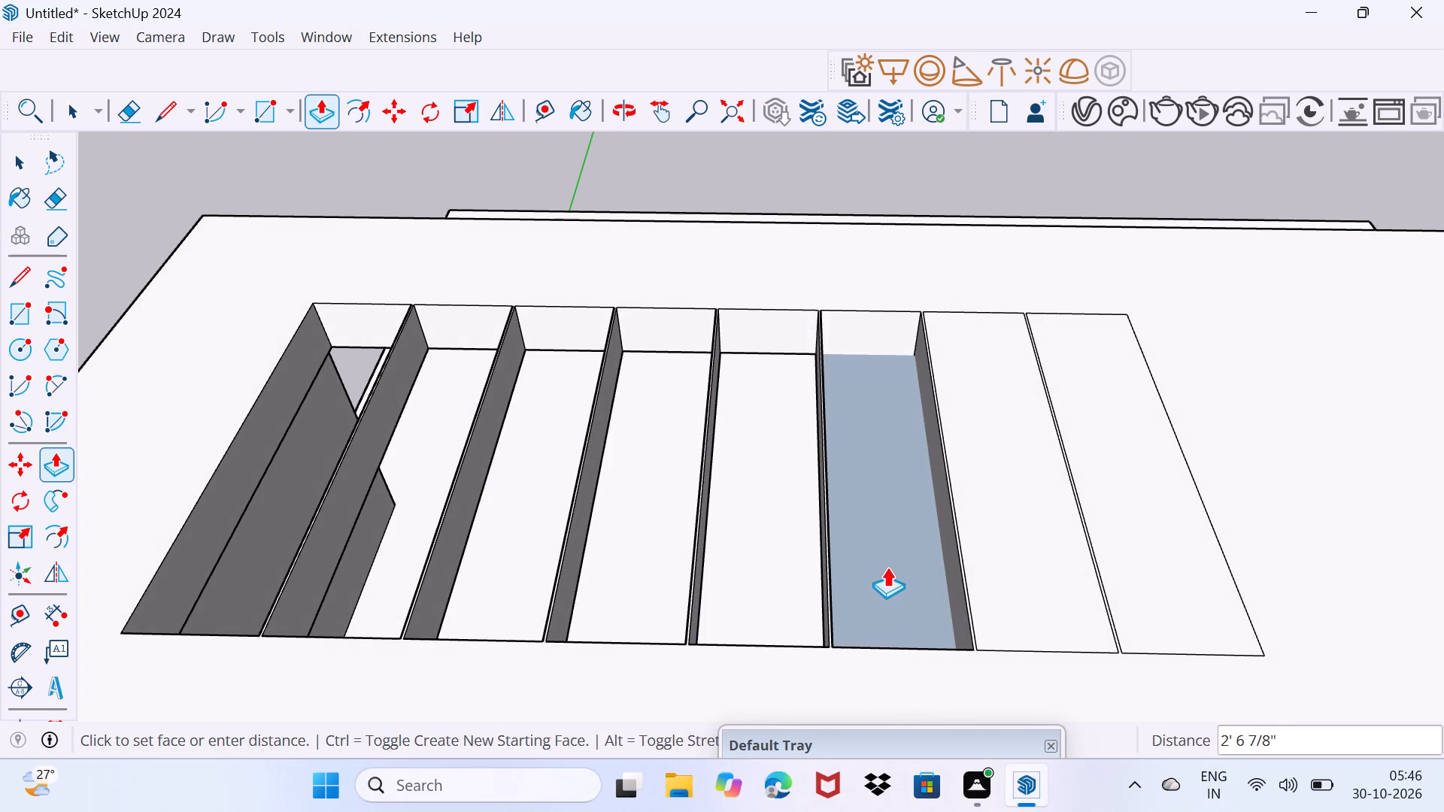
{"action": "left_click", "coordinate": [892, 558]}
{"action": "left_click", "coordinate": [1025, 481]}
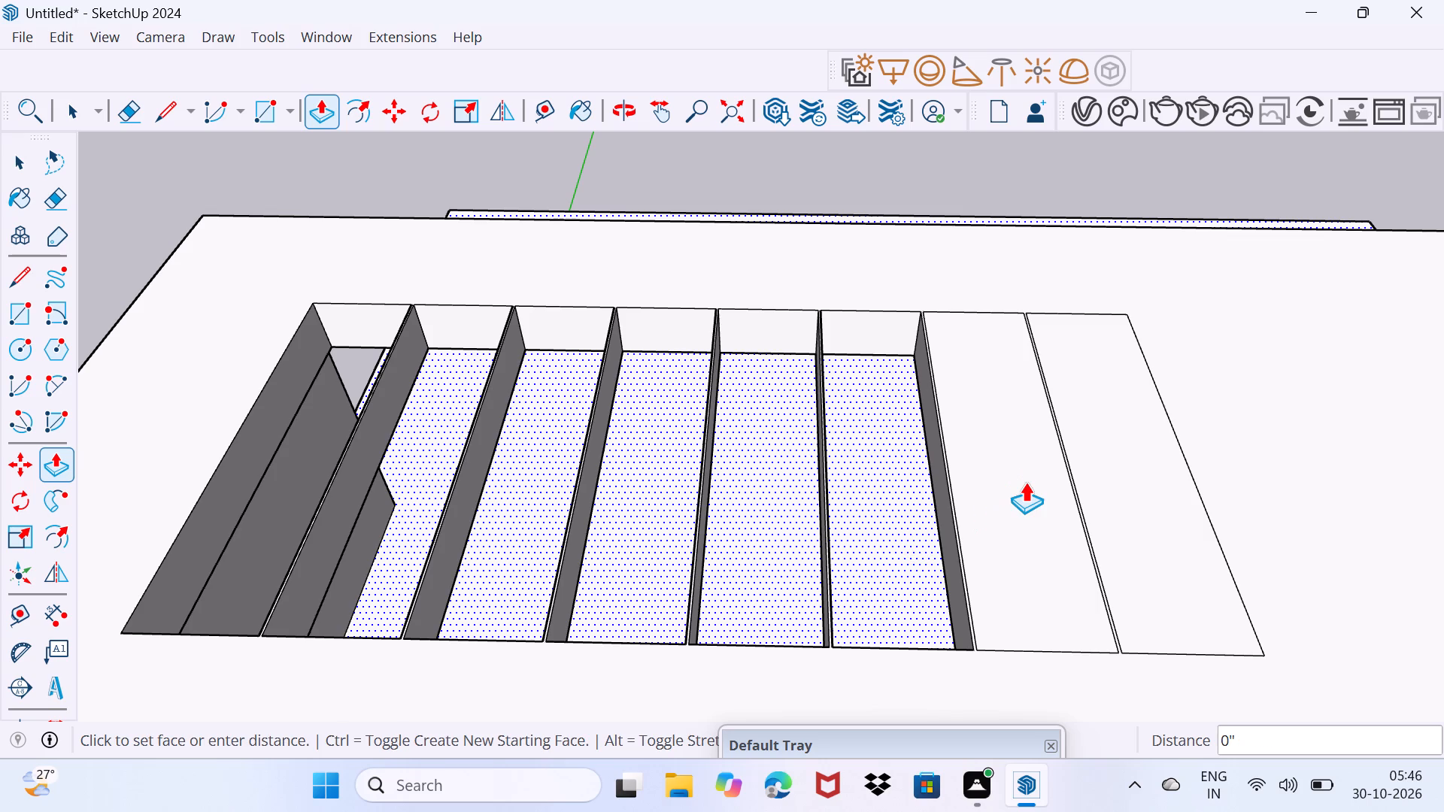
{"action": "left_click", "coordinate": [1025, 482]}
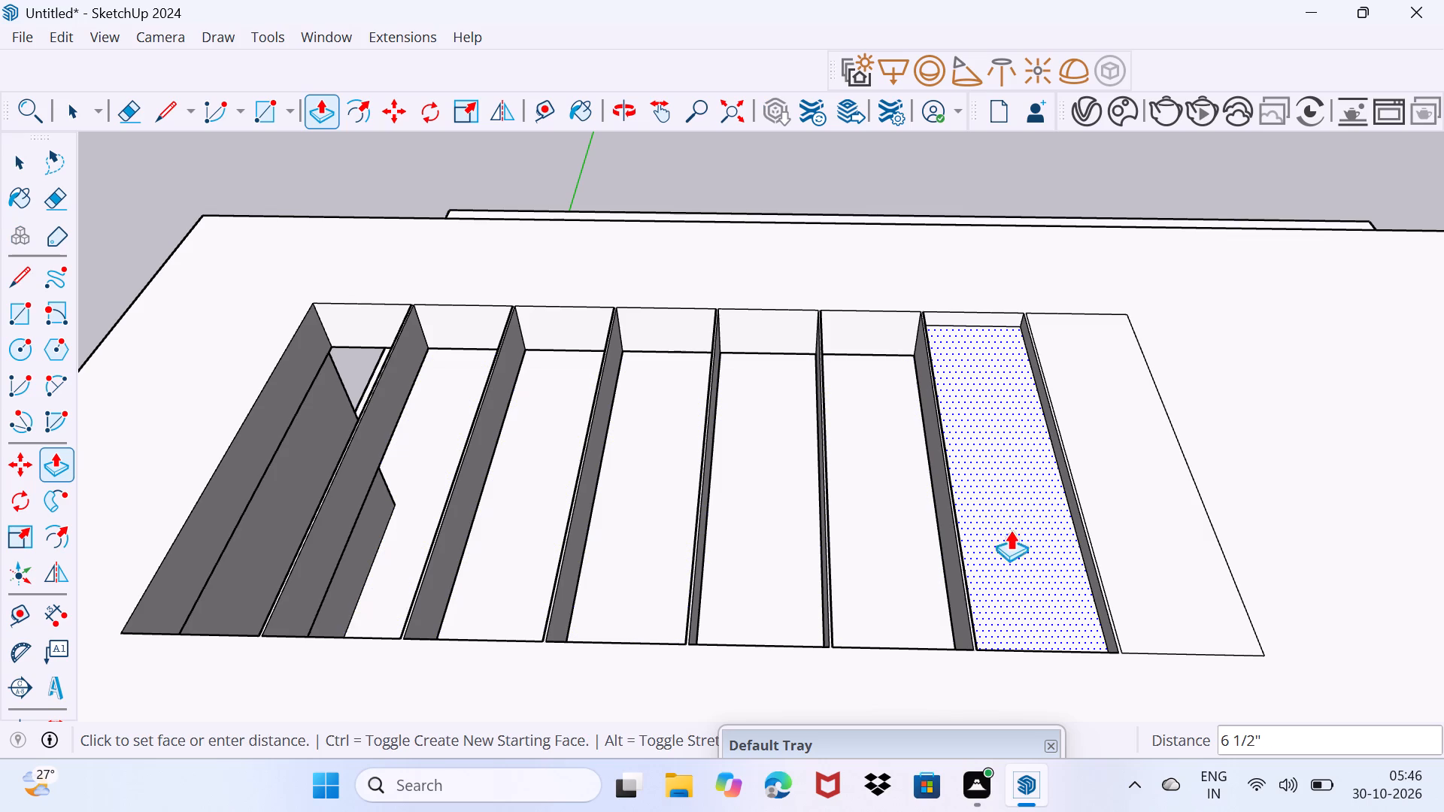
{"action": "left_click", "coordinate": [1025, 519]}
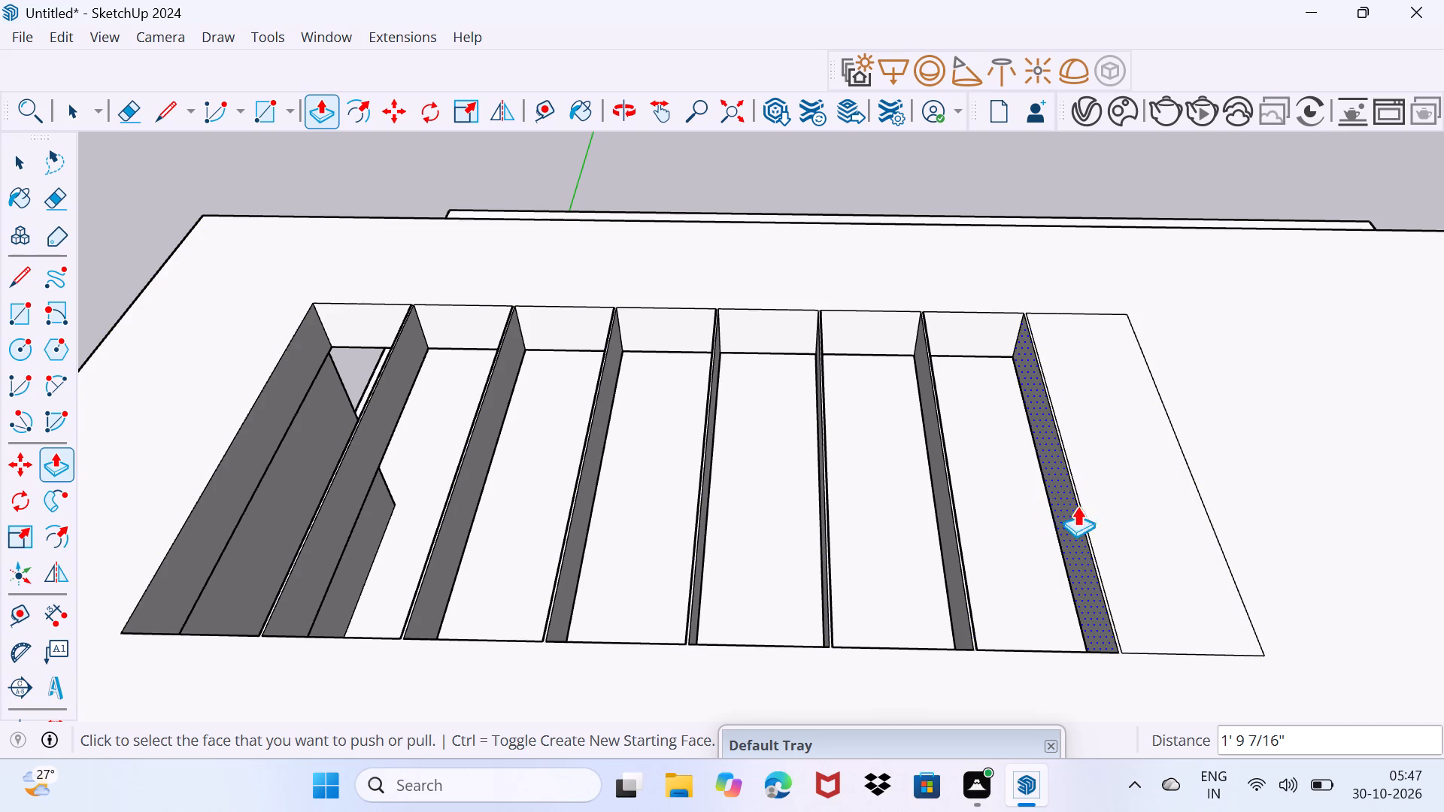
Push/Pull the eighth and last panel down through the slab to cut its opening.
{"action": "left_click", "coordinate": [1186, 508]}
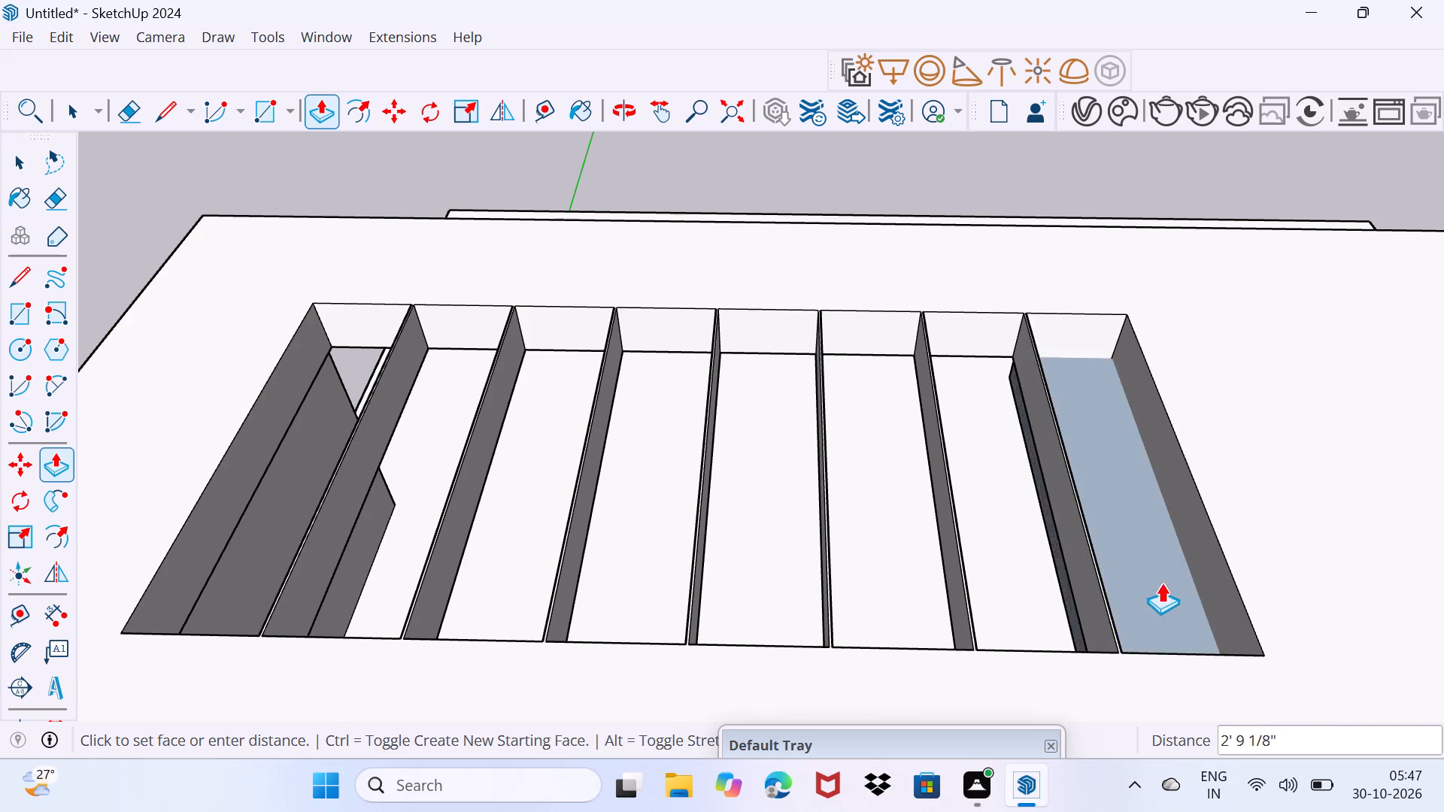
{"action": "middle_click_drag", "start_coordinate": [1164, 613], "coordinate": [983, 651]}
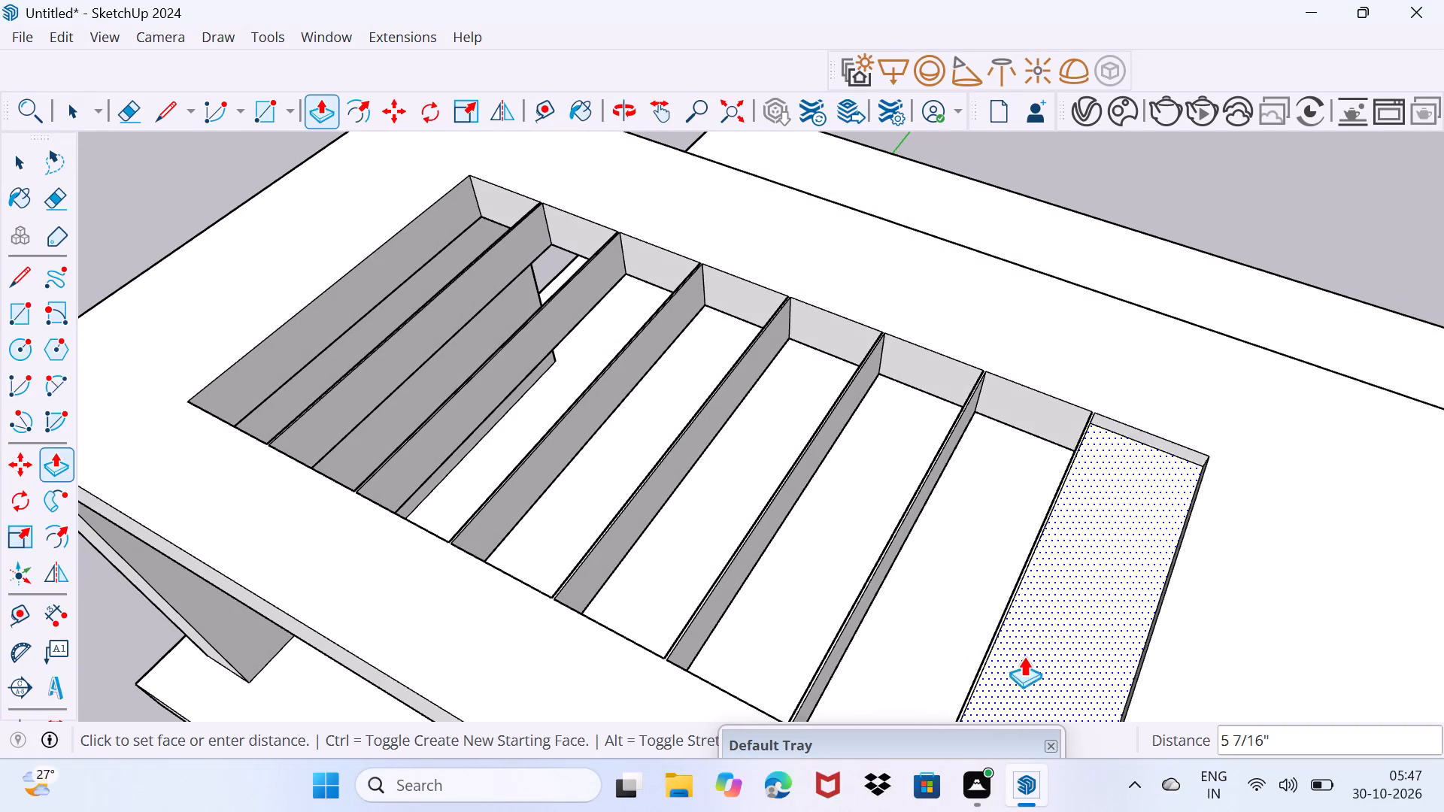
{"action": "middle_click_drag", "start_coordinate": [1077, 656], "coordinate": [945, 492], "text": "shift"}
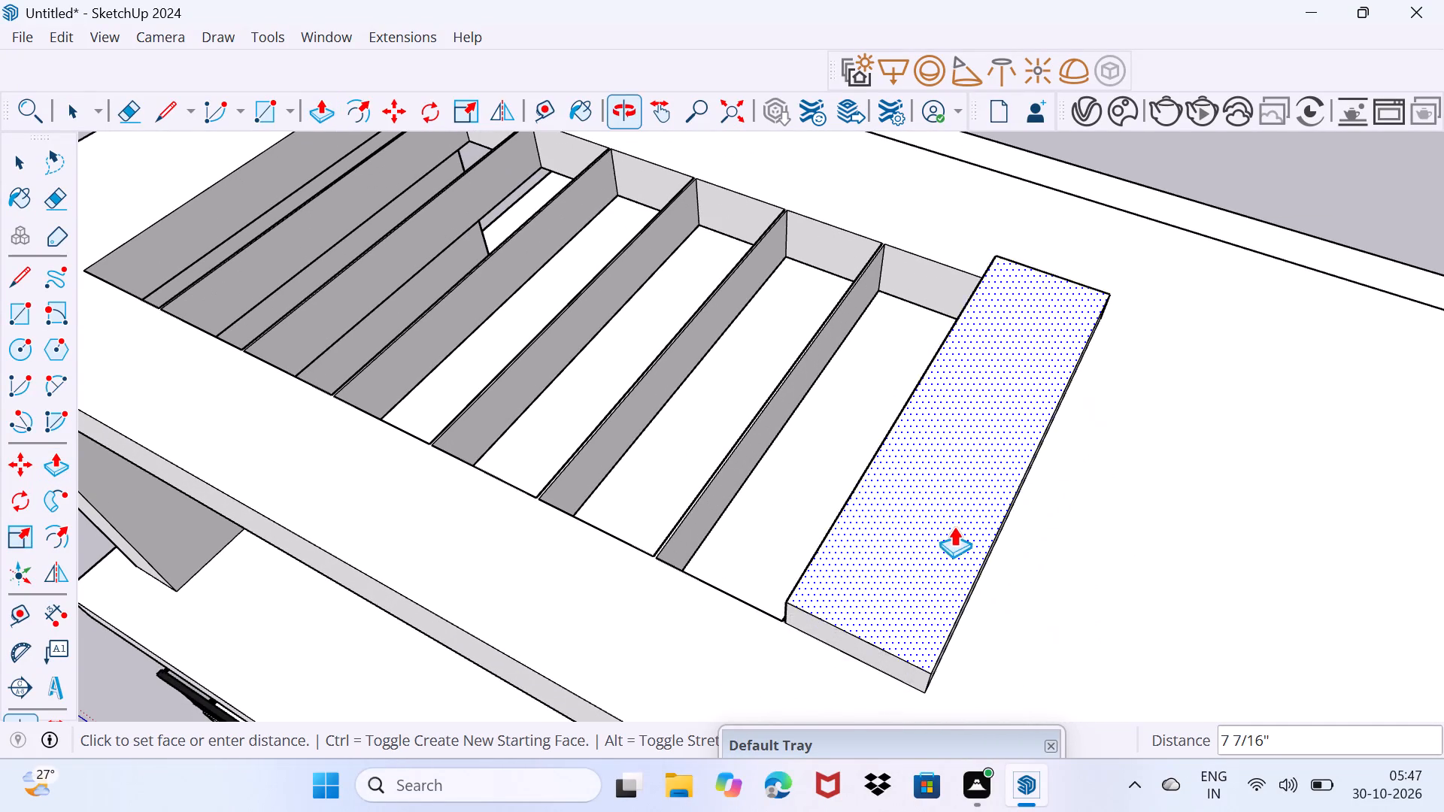
{"action": "left_click", "coordinate": [927, 602]}
{"action": "key", "text": "space"}
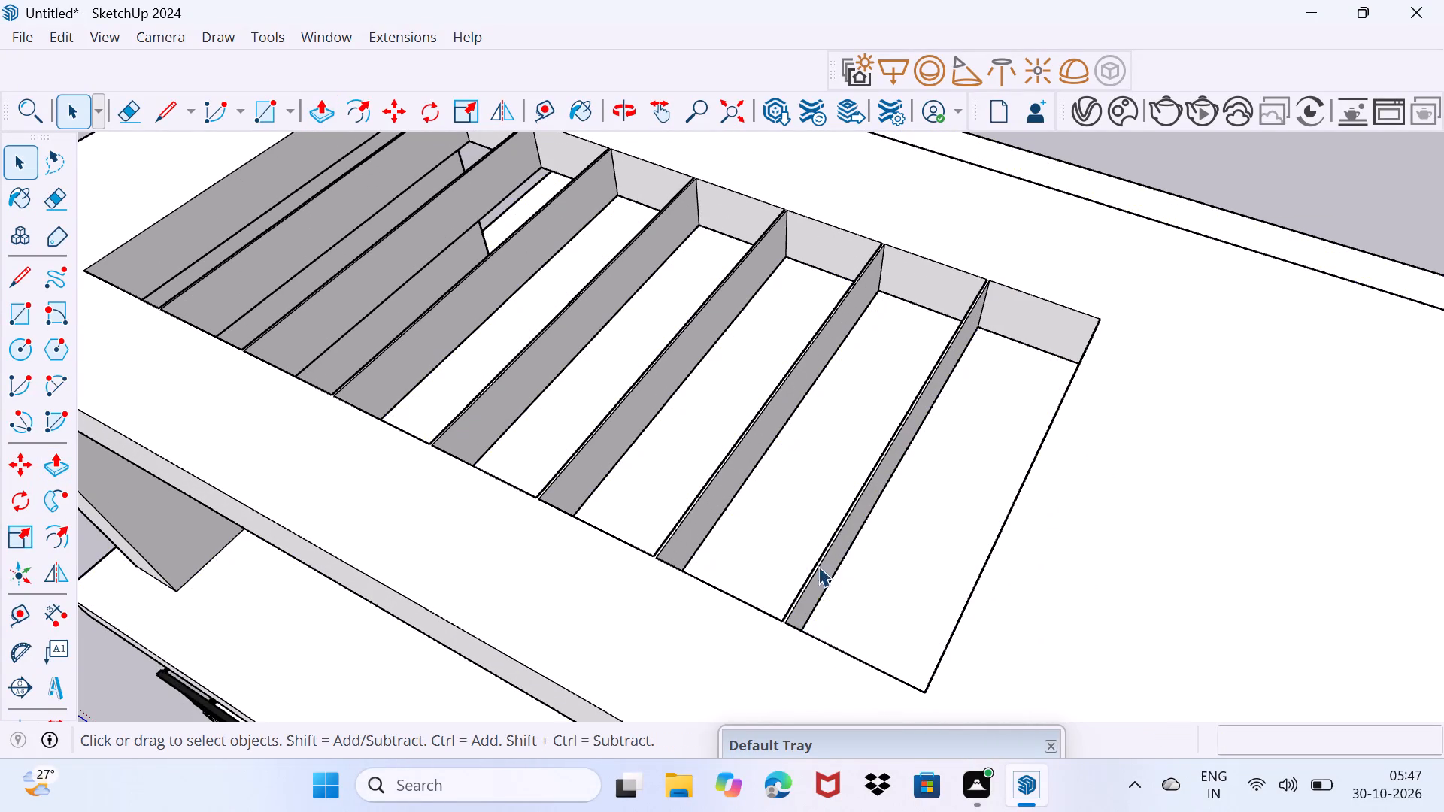
Thicken the two dividers nearest the eighth opening by pulling their side faces out about 1 7/8" and 4".
{"action": "scroll", "coordinate": [799, 600], "scroll_direction": "down", "scroll_amount": 1}
{"action": "middle_click_drag", "start_coordinate": [707, 643], "coordinate": [927, 317]}
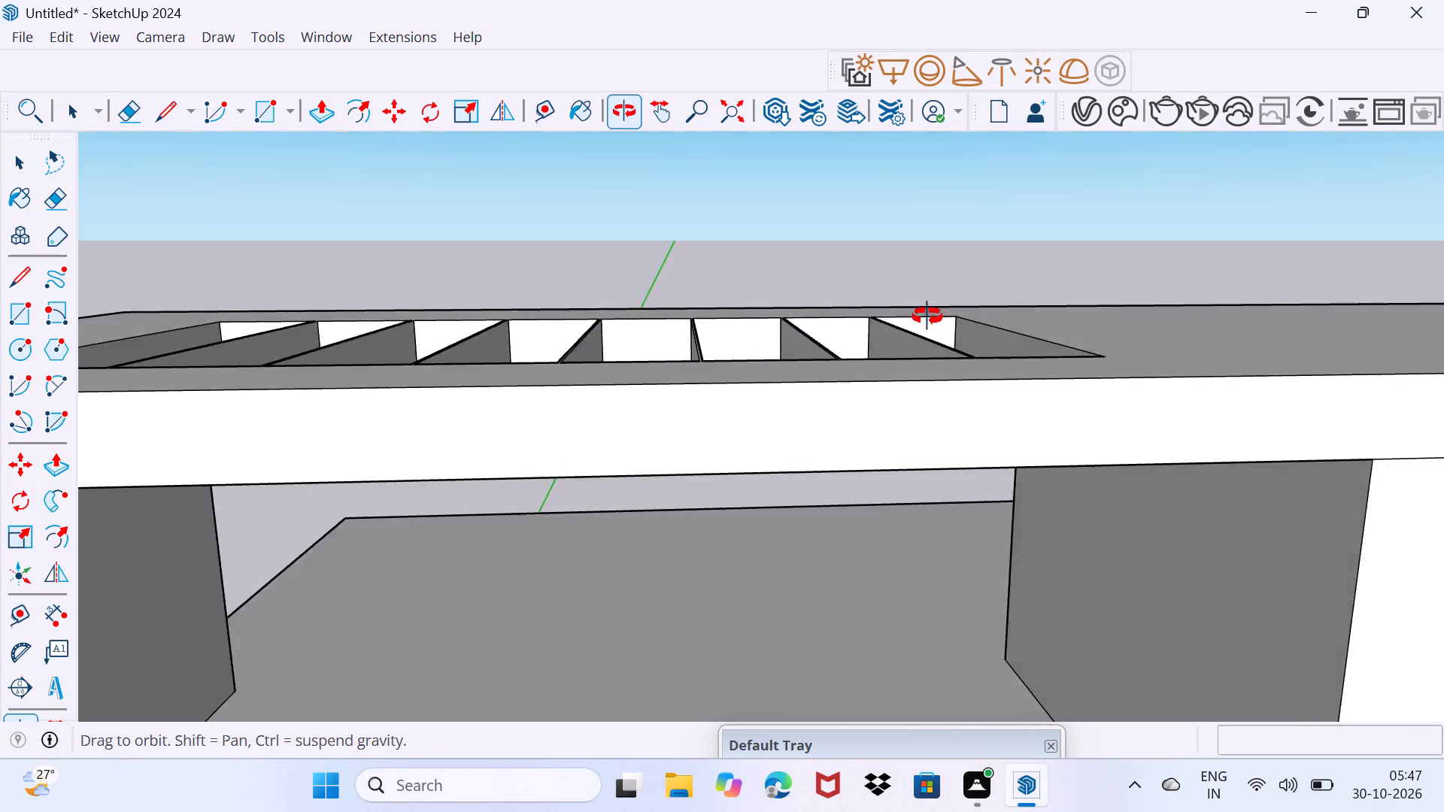
{"action": "middle_click_drag", "start_coordinate": [927, 317], "coordinate": [714, 493]}
{"action": "scroll", "coordinate": [854, 445], "scroll_direction": "up", "scroll_amount": 2}
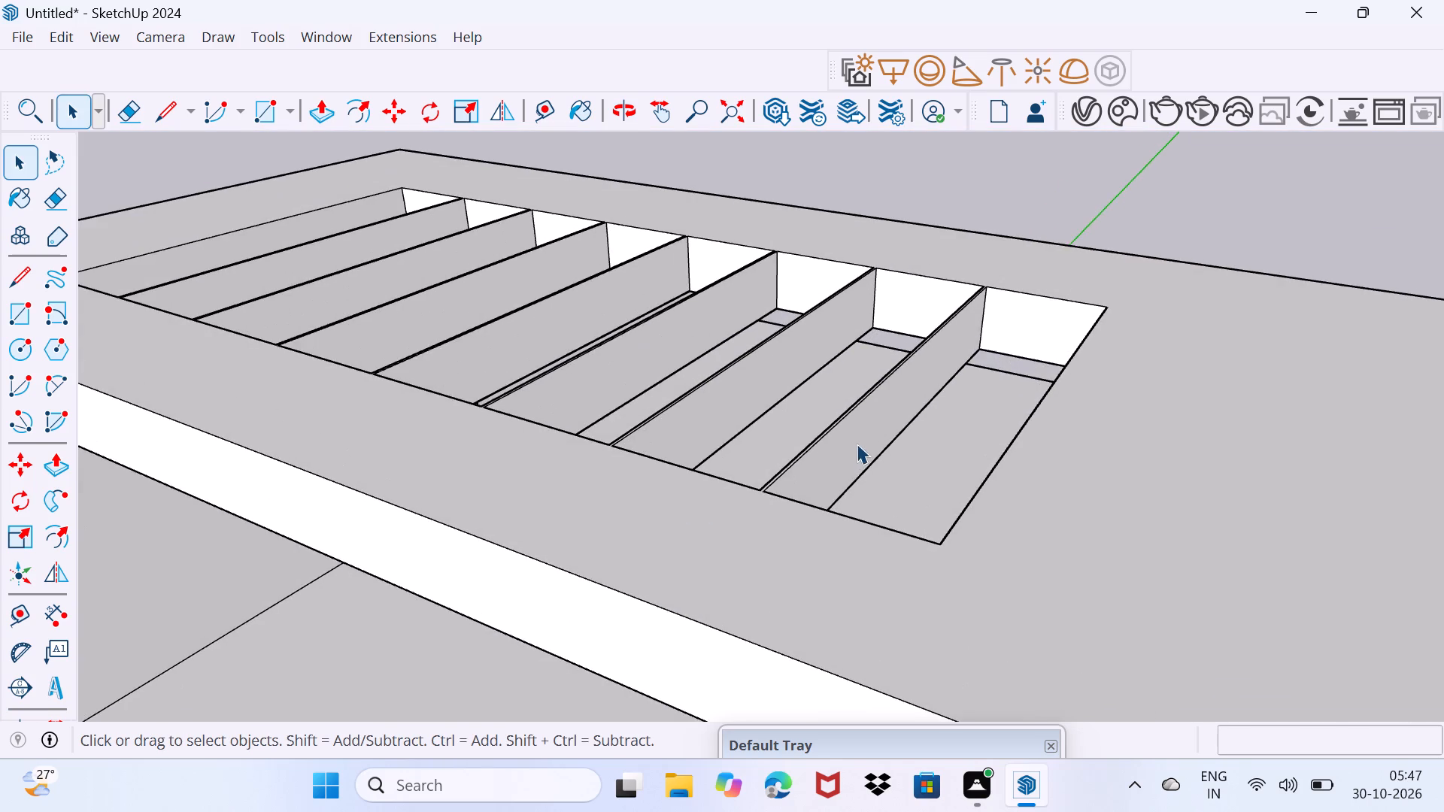
{"action": "scroll", "coordinate": [857, 444], "scroll_direction": "up", "scroll_amount": 7}
{"action": "left_click", "coordinate": [870, 443]}
{"action": "key", "text": "p"}
{"action": "left_click", "coordinate": [872, 444]}
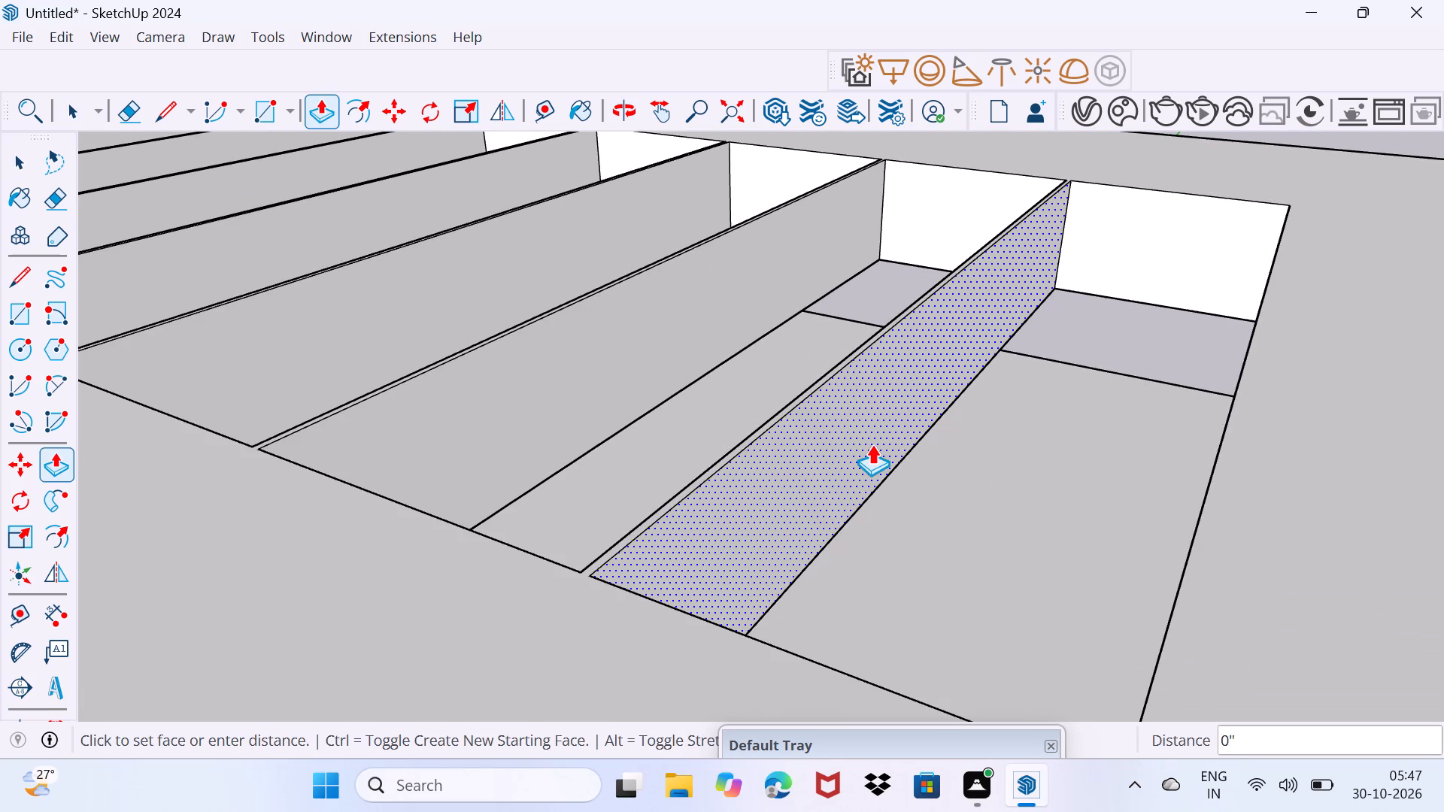
{"action": "left_click", "coordinate": [886, 444]}
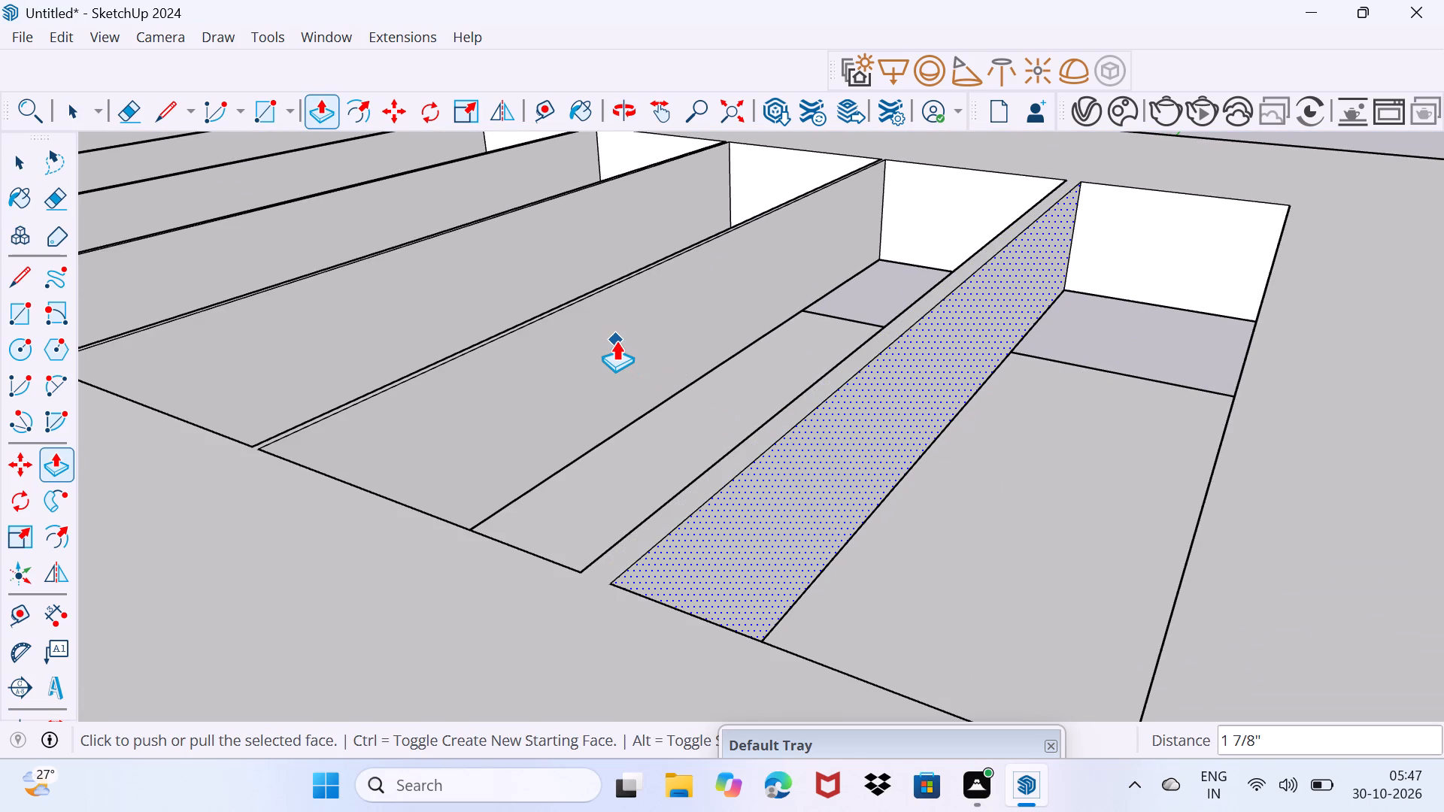
{"action": "key", "text": "Escape"}
{"action": "left_click", "coordinate": [592, 342]}
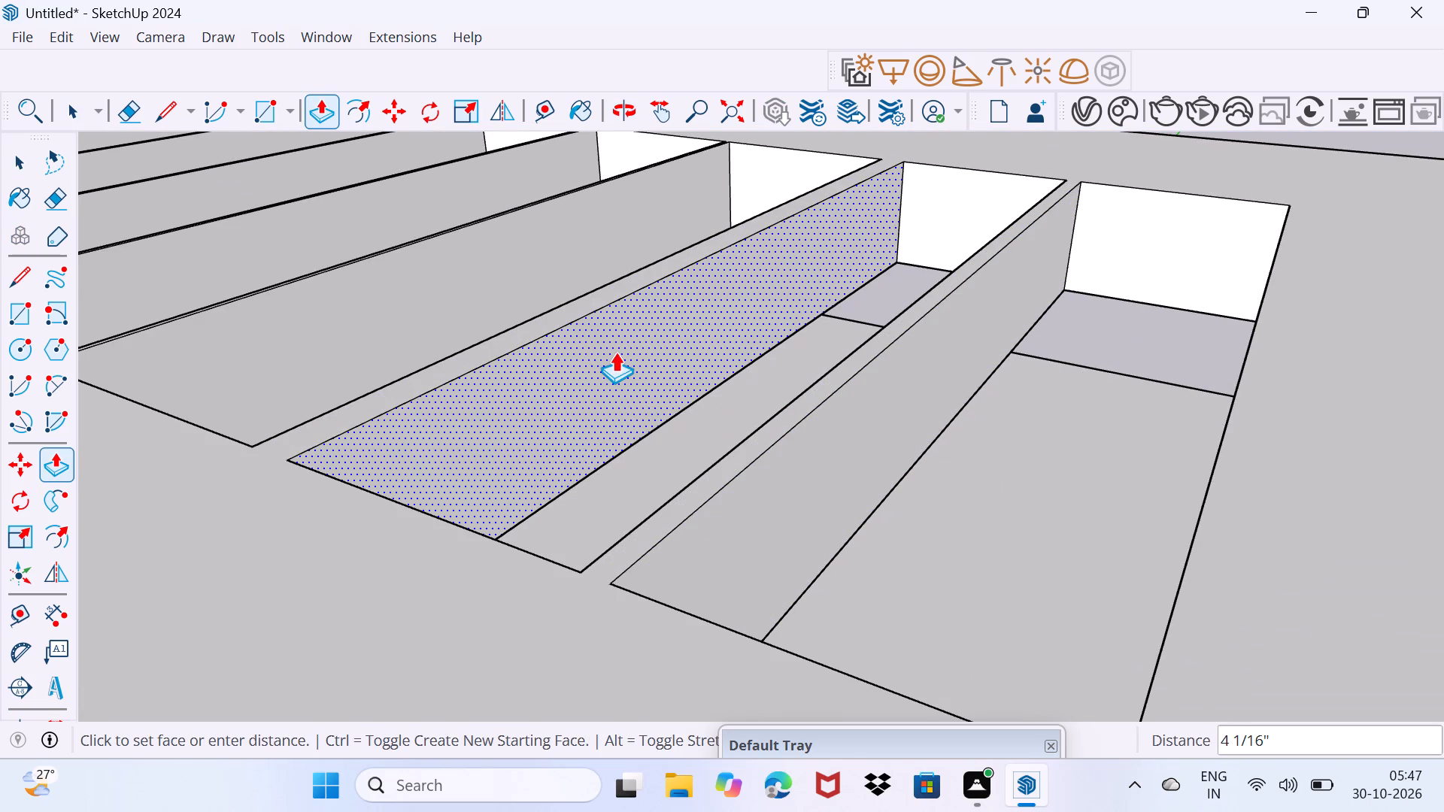
{"action": "left_click", "coordinate": [615, 352]}
Push/Pull the third divider's side face out about 1 13/16" and thicken the fourth divider similarly.
{"action": "middle_click_drag", "start_coordinate": [378, 303], "coordinate": [426, 331], "text": "shift"}
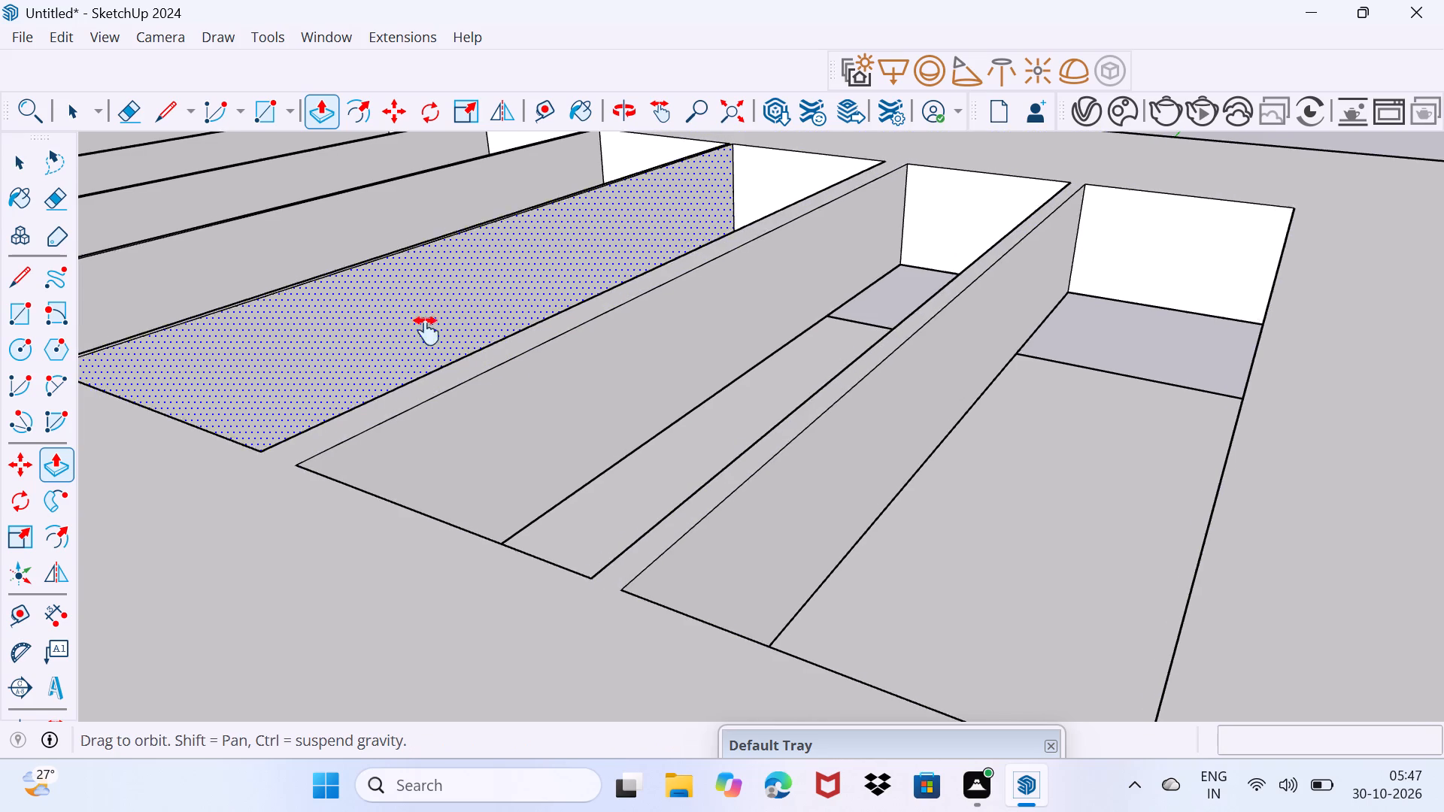
{"action": "middle_click_drag", "start_coordinate": [426, 331], "coordinate": [514, 384], "text": "shift"}
{"action": "left_click", "coordinate": [510, 393]}
{"action": "left_click", "coordinate": [519, 397]}
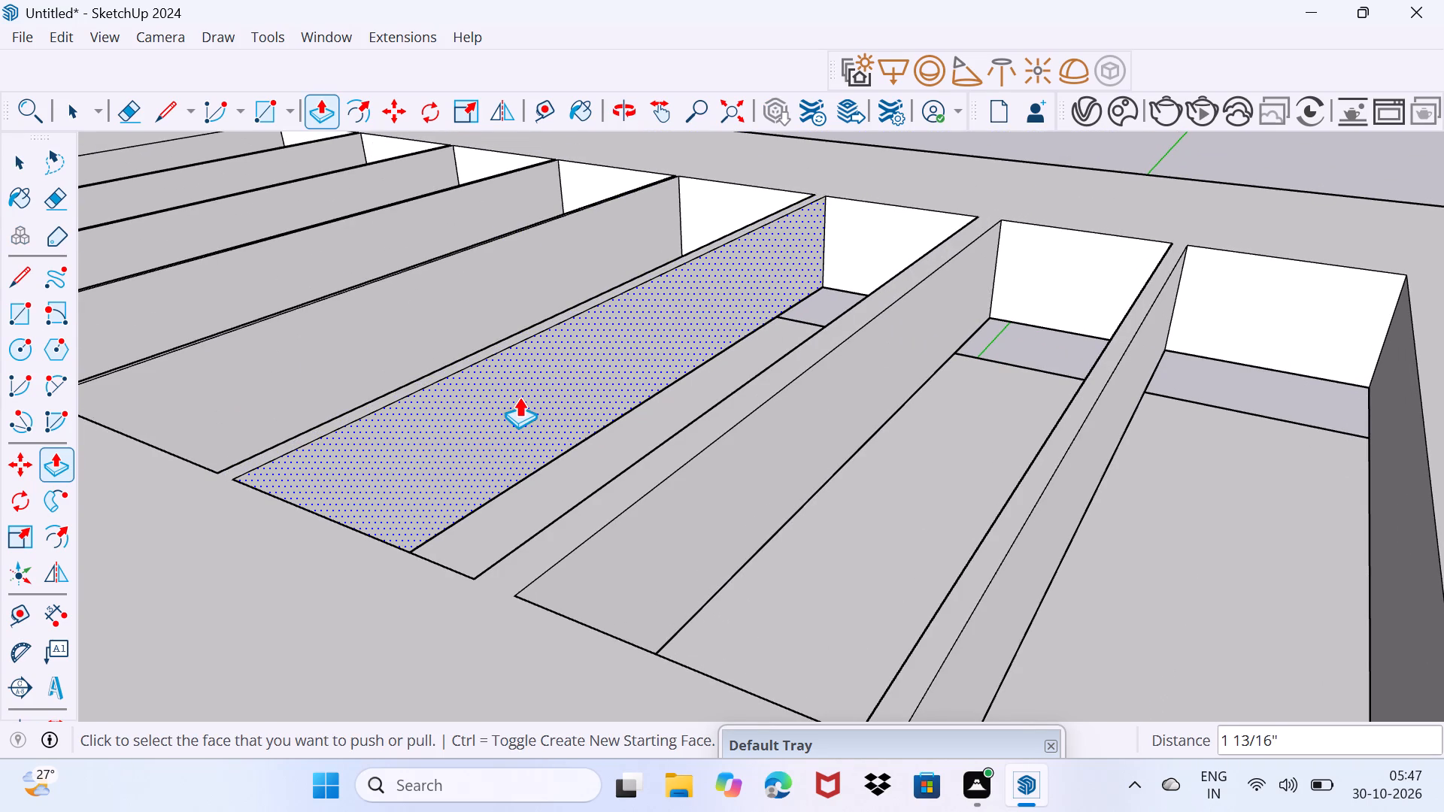
{"action": "middle_click_drag", "start_coordinate": [384, 344], "coordinate": [558, 445]}
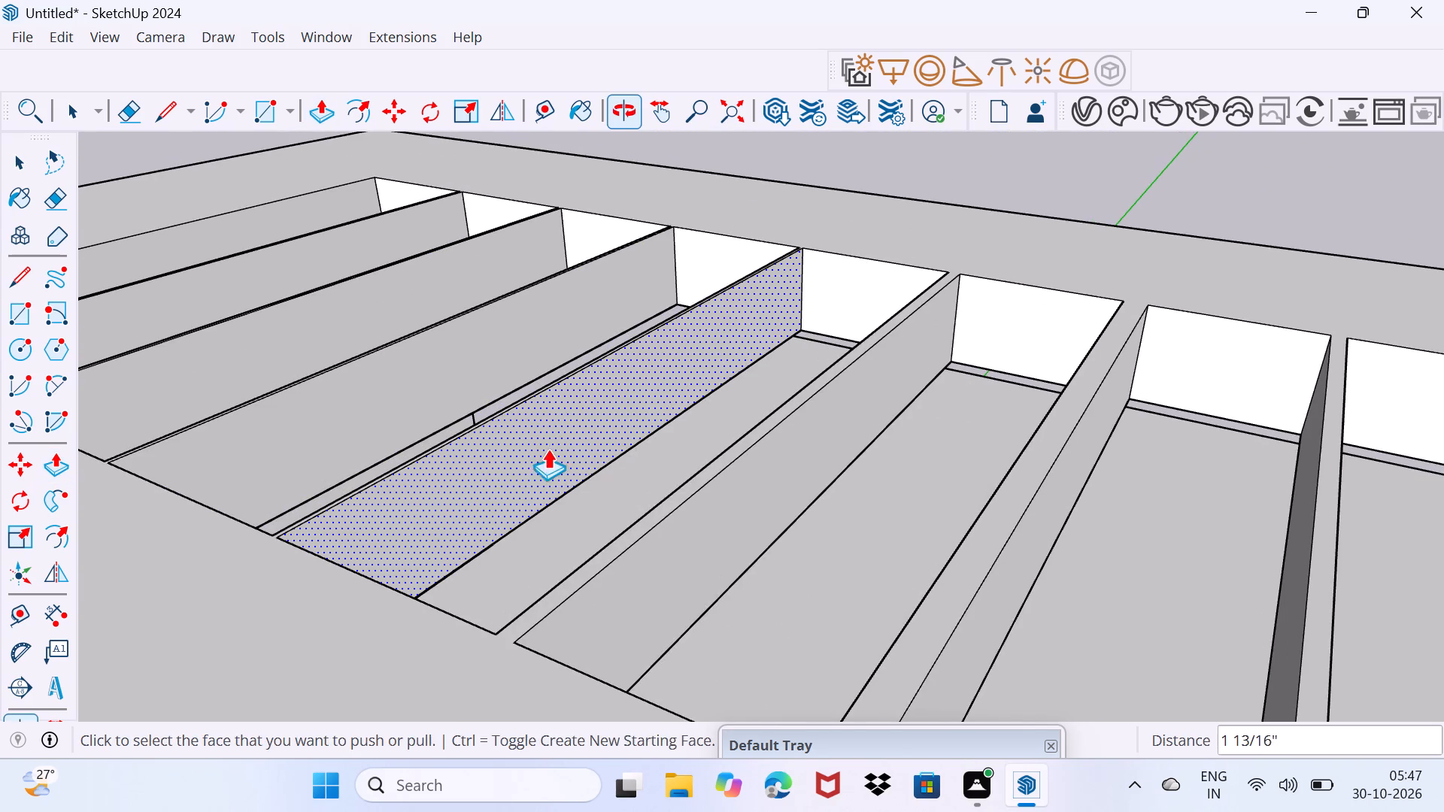
{"action": "left_click", "coordinate": [532, 453]}
{"action": "left_click_drag", "start_coordinate": [533, 455], "coordinate": [541, 456]}
{"action": "left_click", "coordinate": [541, 456]}
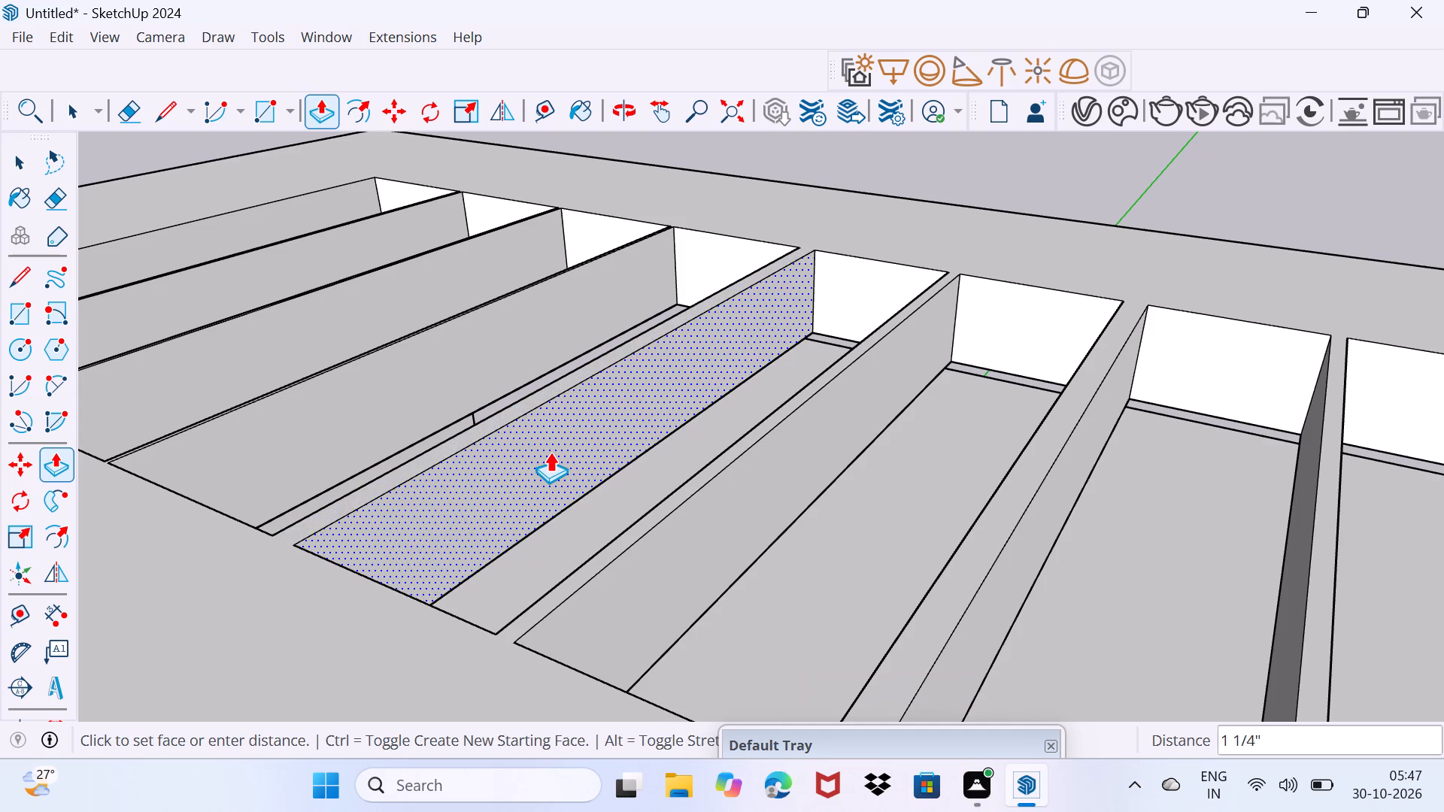
{"action": "left_click", "coordinate": [550, 452]}
{"action": "key", "text": "Escape"}
Push/Pull the fifth divider's side face outward into the adjoining opening to thicken it.
{"action": "left_click", "coordinate": [409, 378]}
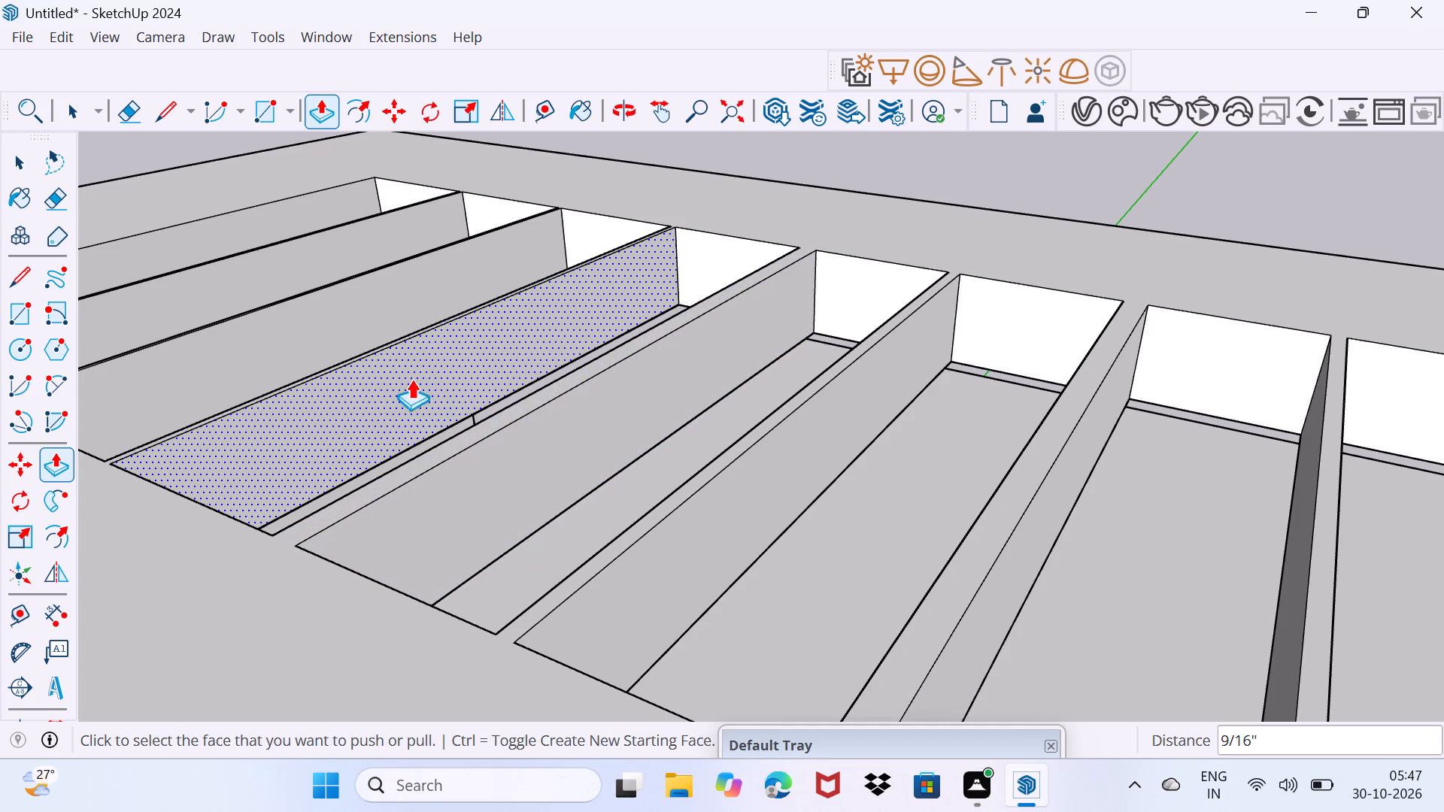
{"action": "left_click_drag", "start_coordinate": [414, 383], "coordinate": [427, 390]}
{"action": "left_click", "coordinate": [427, 390]}
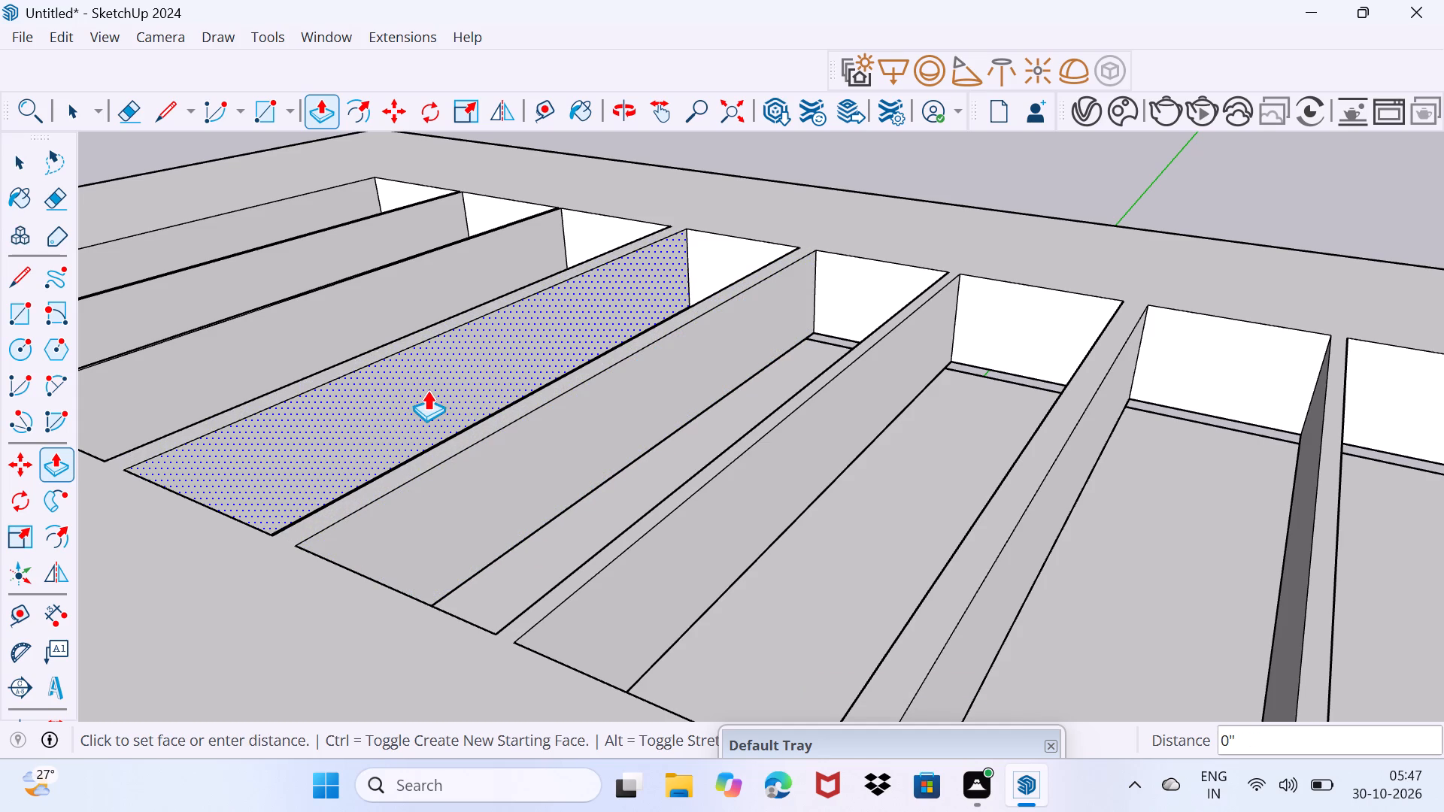
{"action": "key", "text": "grave"}
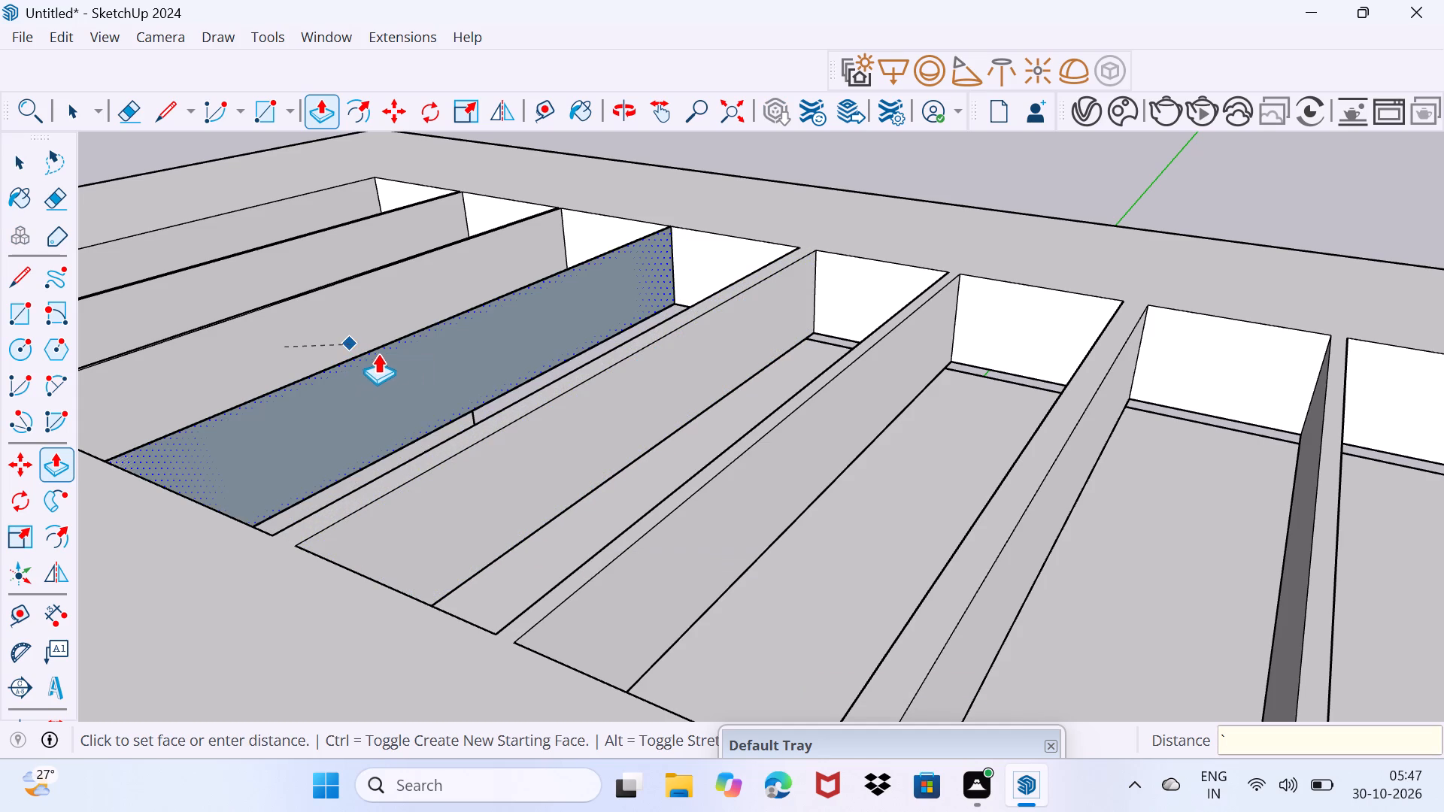
{"action": "key", "text": "Escape"}
{"action": "key", "text": "ctrl+z"}
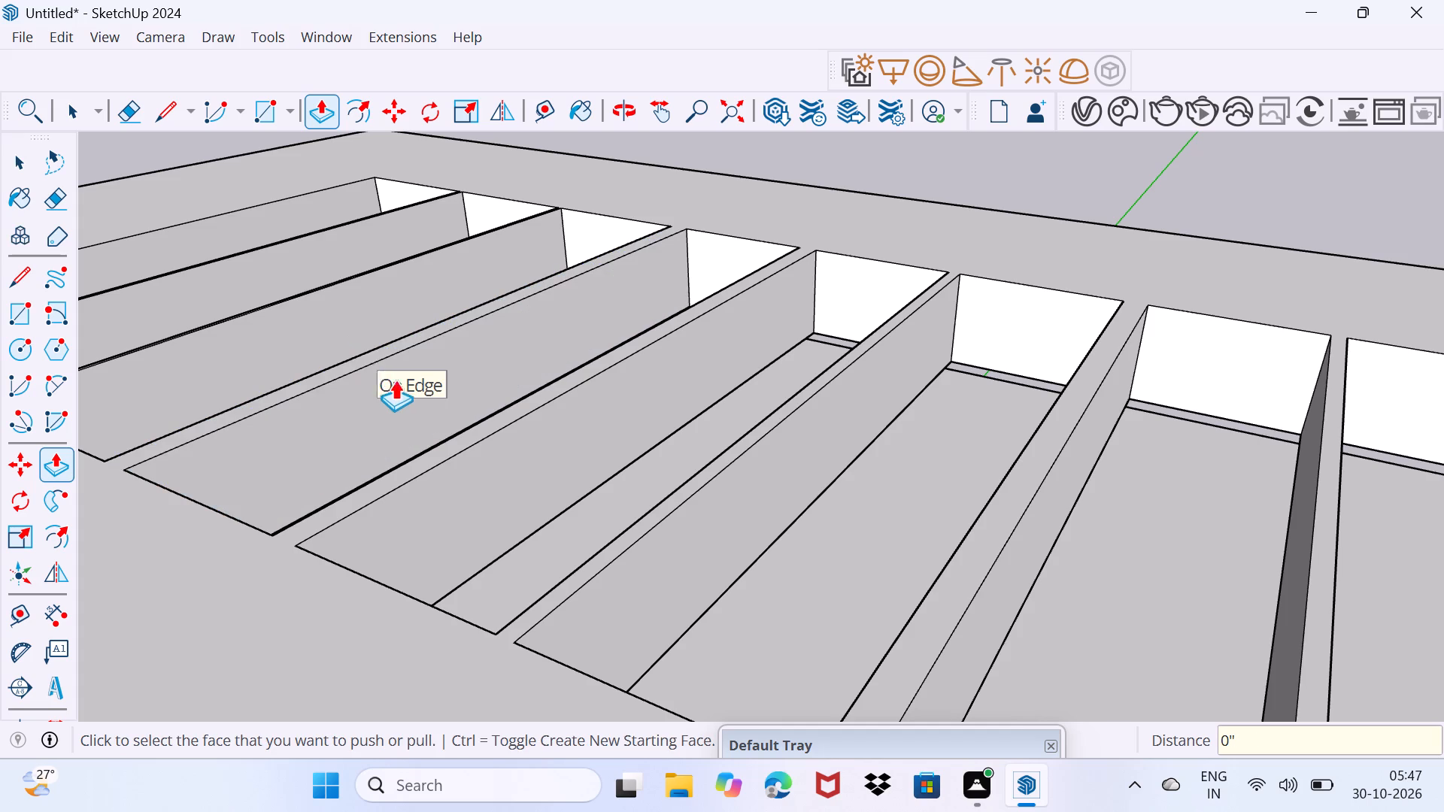
{"action": "left_click", "coordinate": [403, 395]}
{"action": "left_click", "coordinate": [420, 401]}
{"action": "key", "text": "Escape"}
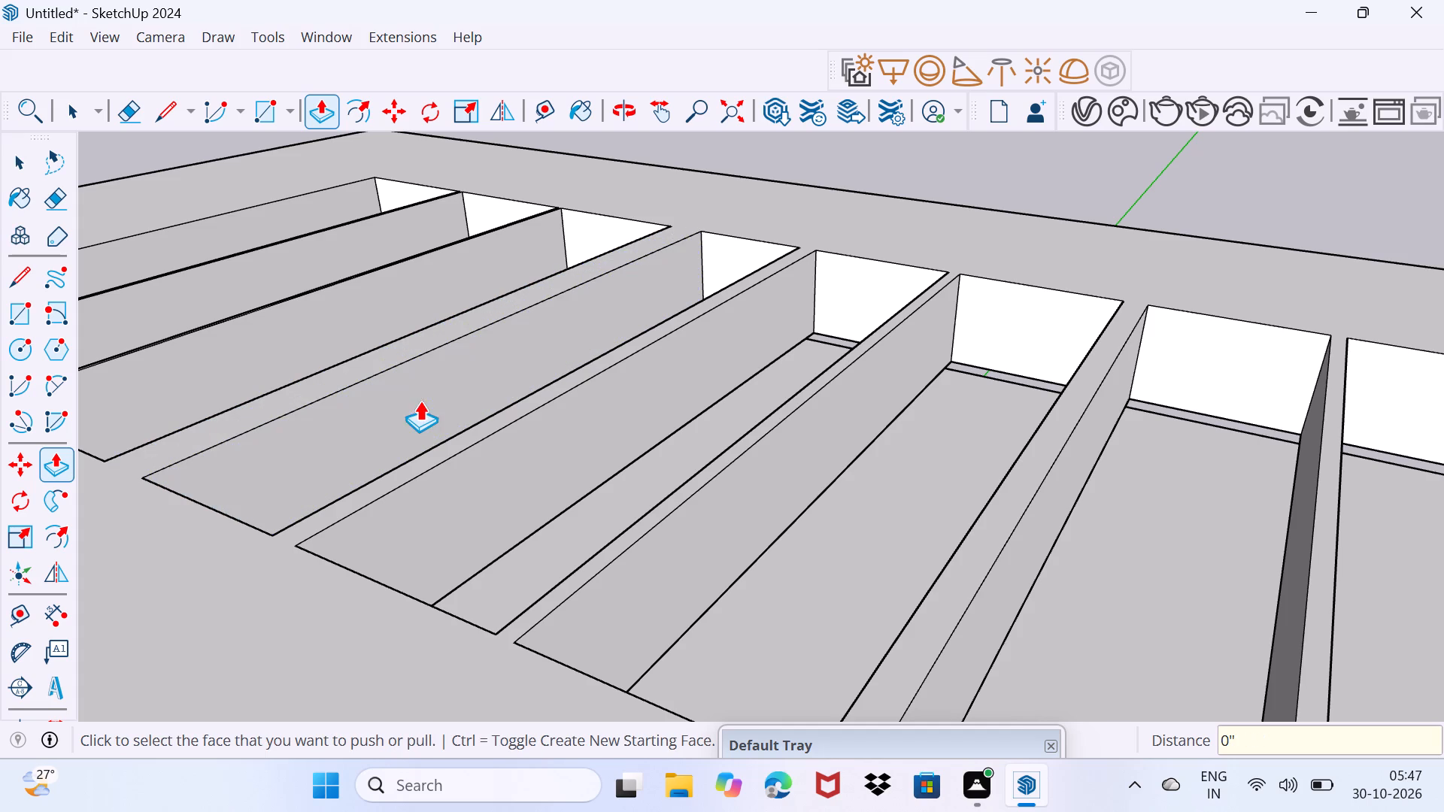
Thicken the sixth and seventh dividers by about 4 11/16" and 3 3/8", and check the pergola openings from below.
{"action": "middle_click_drag", "start_coordinate": [356, 394], "coordinate": [587, 579]}
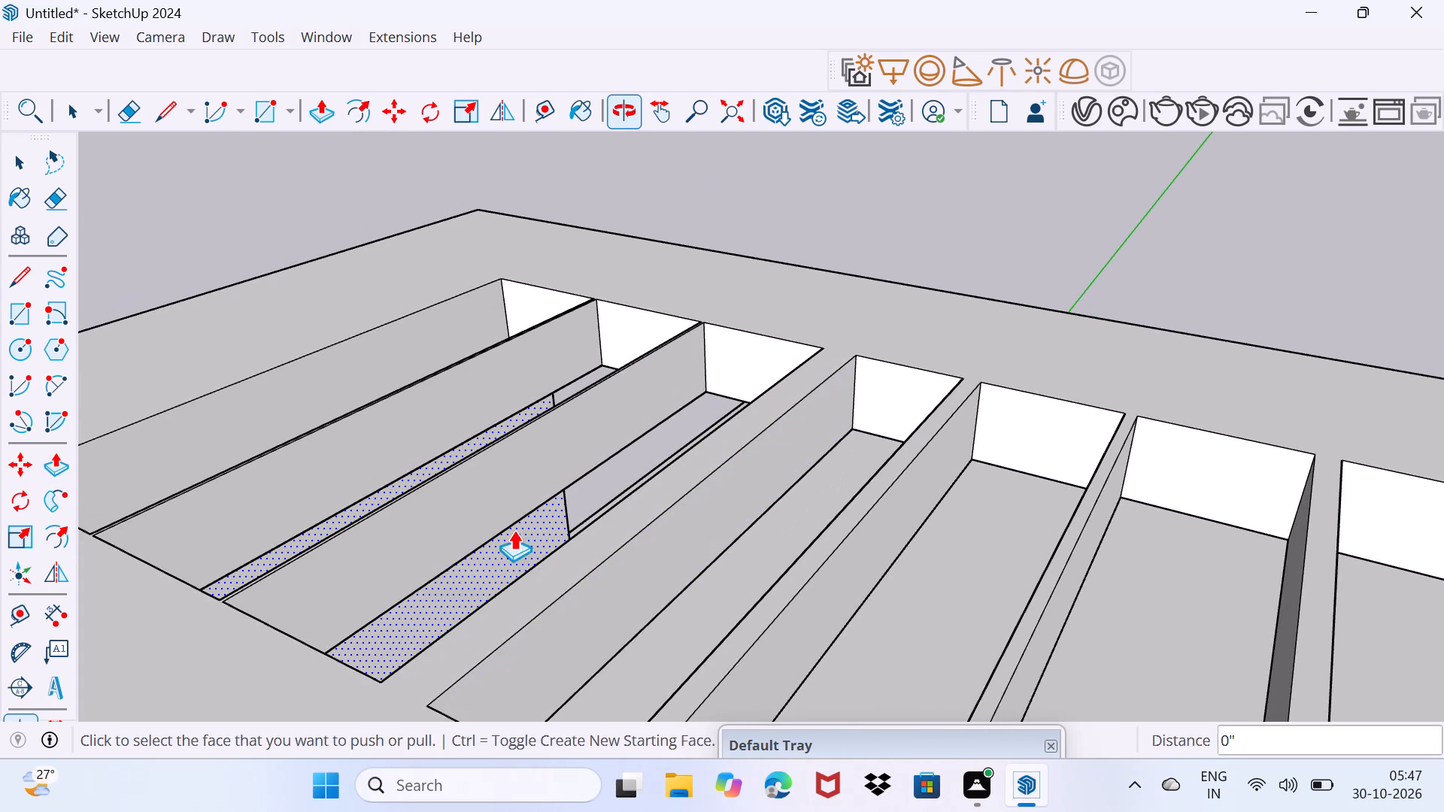
{"action": "left_click", "coordinate": [490, 511]}
{"action": "left_click", "coordinate": [508, 513]}
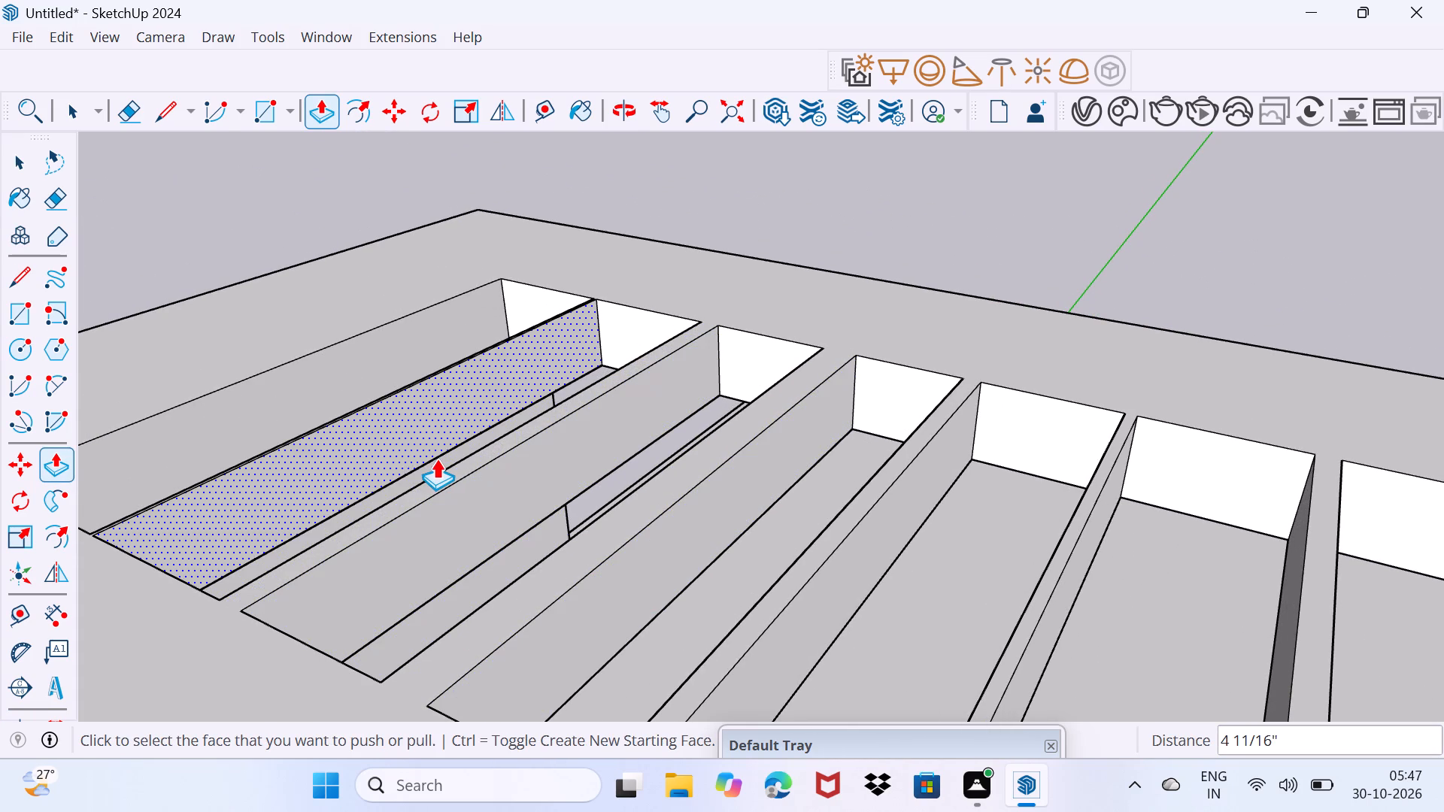
{"action": "key", "text": "Escape"}
{"action": "left_click", "coordinate": [393, 444]}
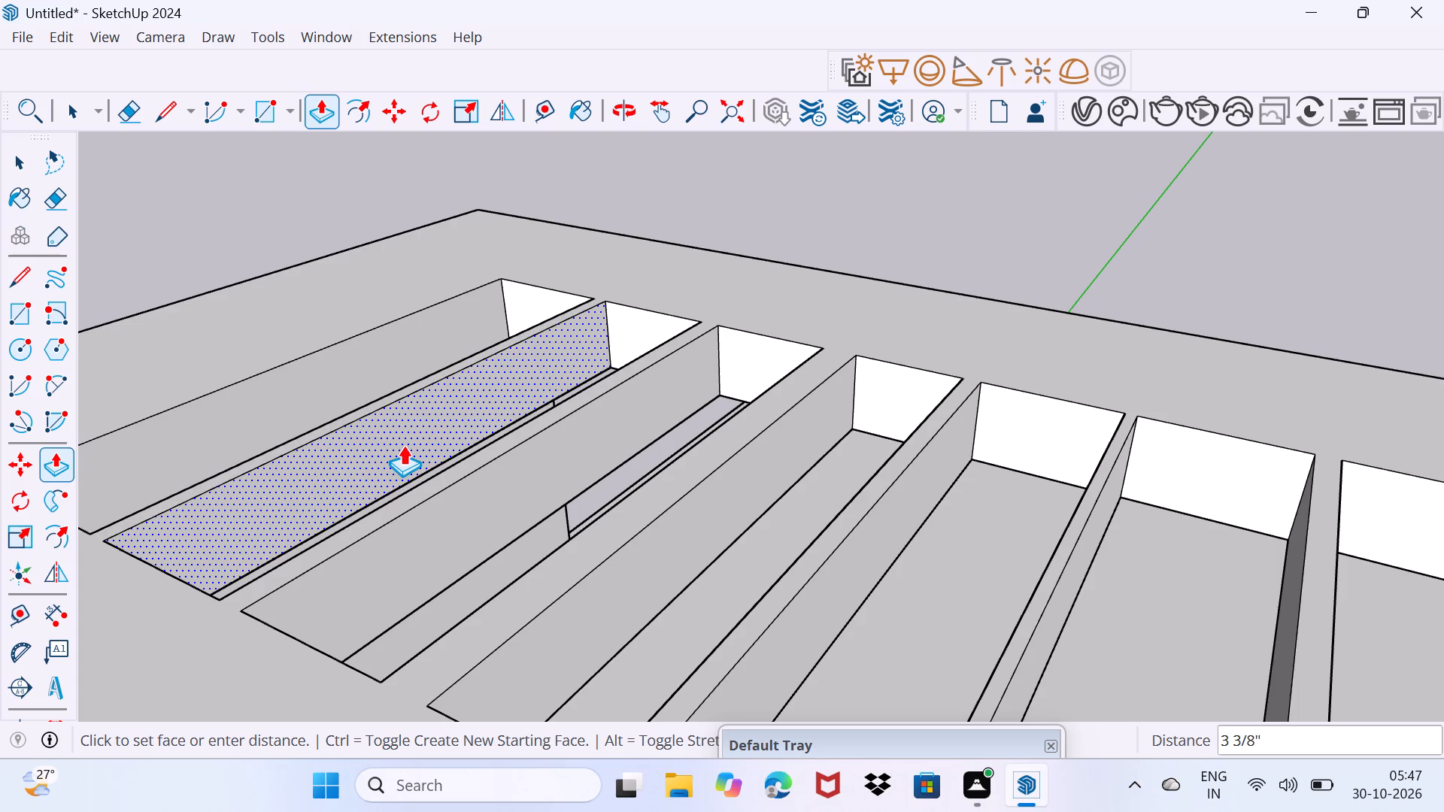
{"action": "left_click", "coordinate": [404, 446]}
{"action": "key", "text": "space"}
{"action": "left_click_drag", "start_coordinate": [425, 477], "coordinate": [477, 438]}
{"action": "scroll", "coordinate": [421, 445], "scroll_direction": "down", "scroll_amount": 2}
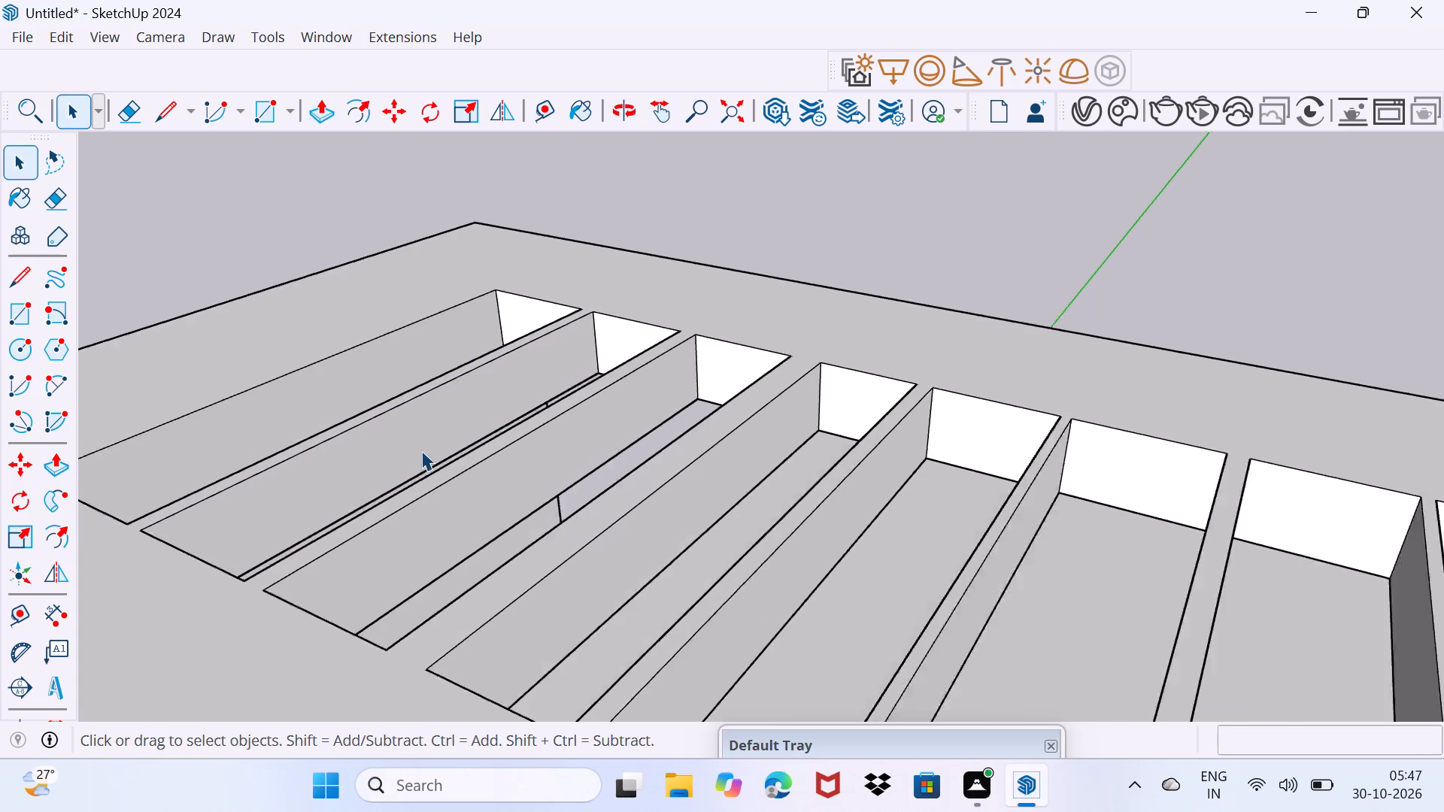
{"action": "scroll", "coordinate": [421, 450], "scroll_direction": "down", "scroll_amount": 7}
{"action": "middle_click_drag", "start_coordinate": [461, 574], "coordinate": [763, 304]}
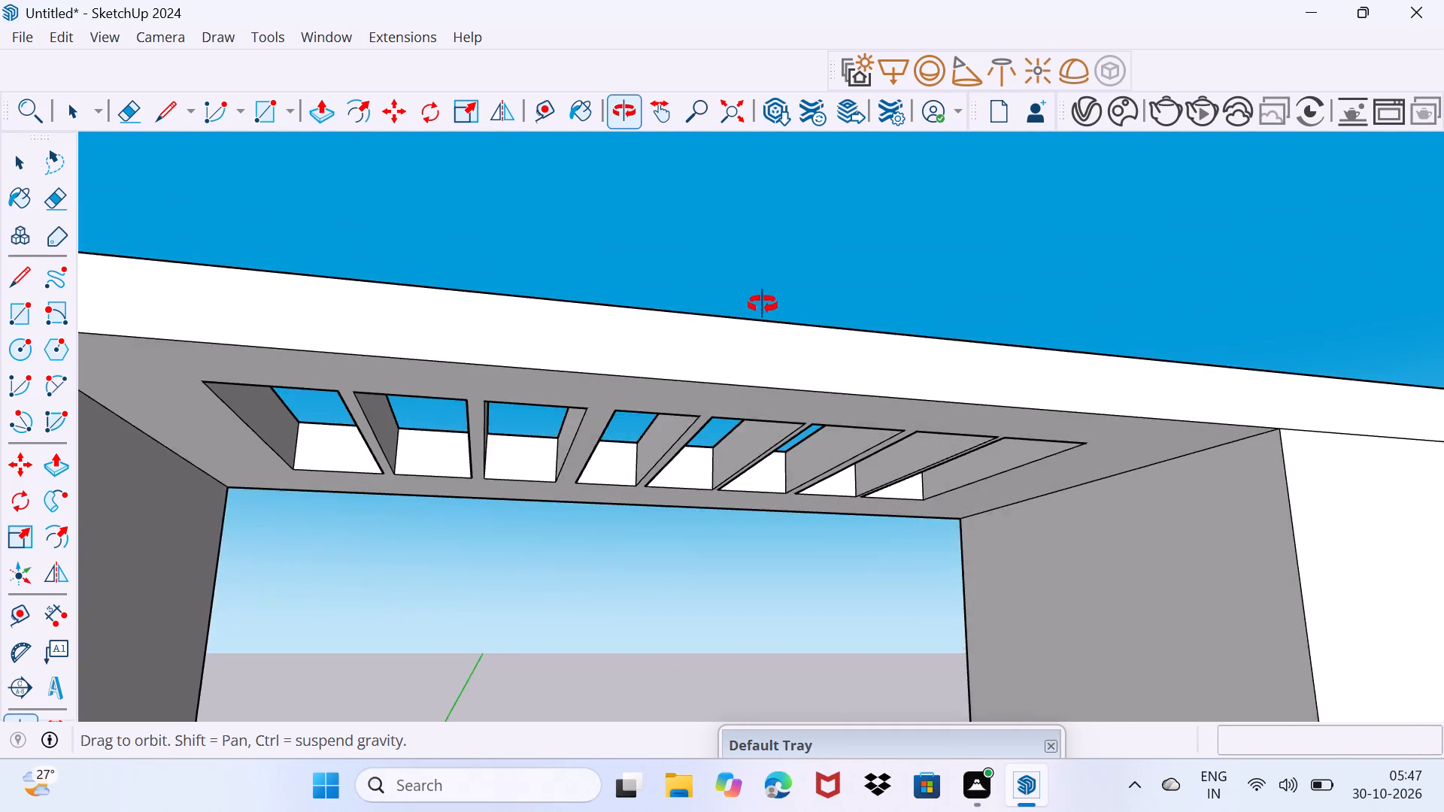
{"action": "middle_click_drag", "start_coordinate": [763, 304], "coordinate": [750, 312]}
{"action": "scroll", "coordinate": [734, 315], "scroll_direction": "down", "scroll_amount": 7}
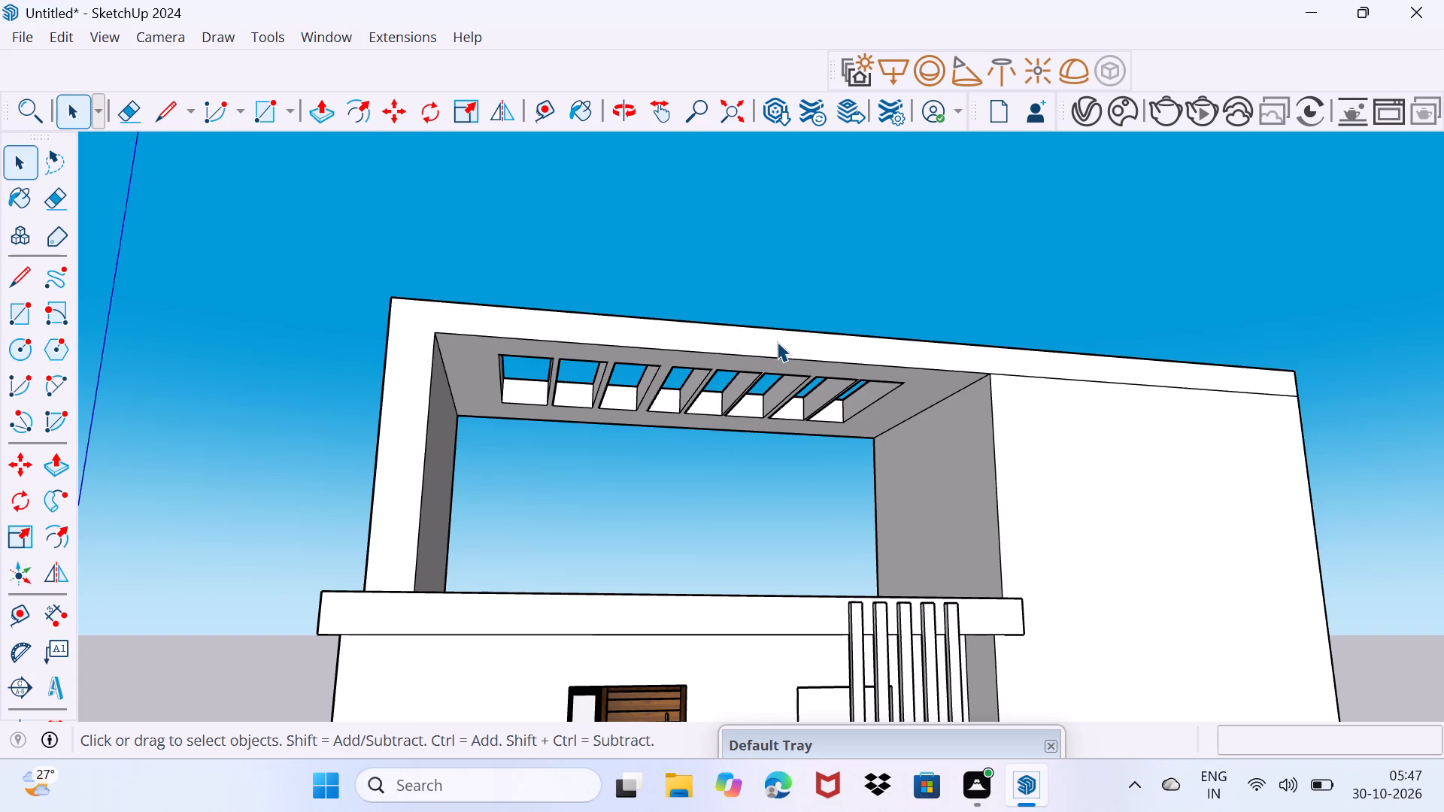
Copy the horizontal edge near the top of the tall blank wall down about 45' 10" to the first-floor balcony's base.
{"action": "middle_click_drag", "start_coordinate": [1043, 477], "coordinate": [1030, 477], "text": "shift"}
{"action": "middle_click_drag", "start_coordinate": [1030, 477], "coordinate": [341, 292], "text": "shift"}
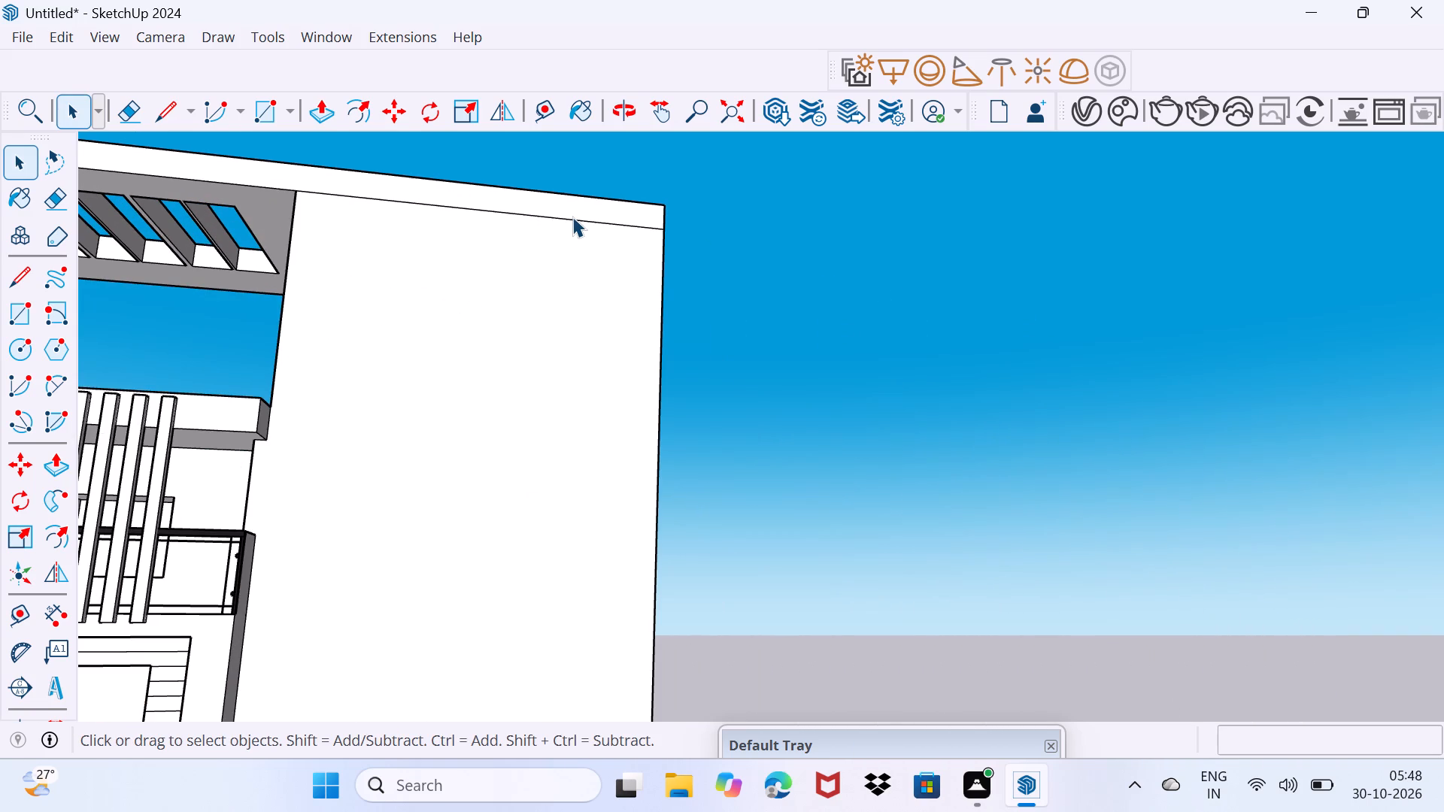
{"action": "left_click", "coordinate": [572, 217]}
{"action": "left_click_drag", "start_coordinate": [538, 232], "coordinate": [574, 193]}
{"action": "left_click", "coordinate": [577, 217]}
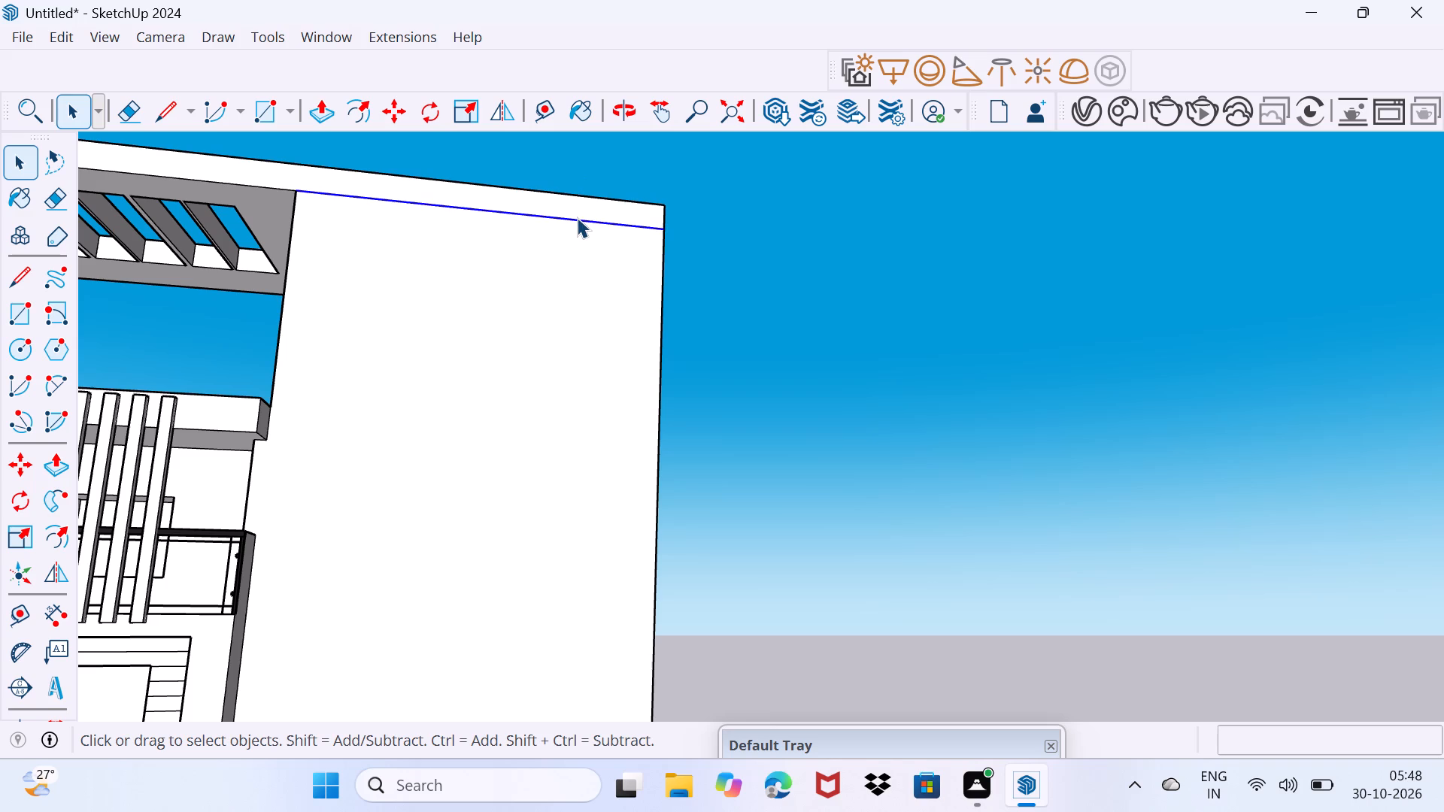
{"action": "key", "text": "m"}
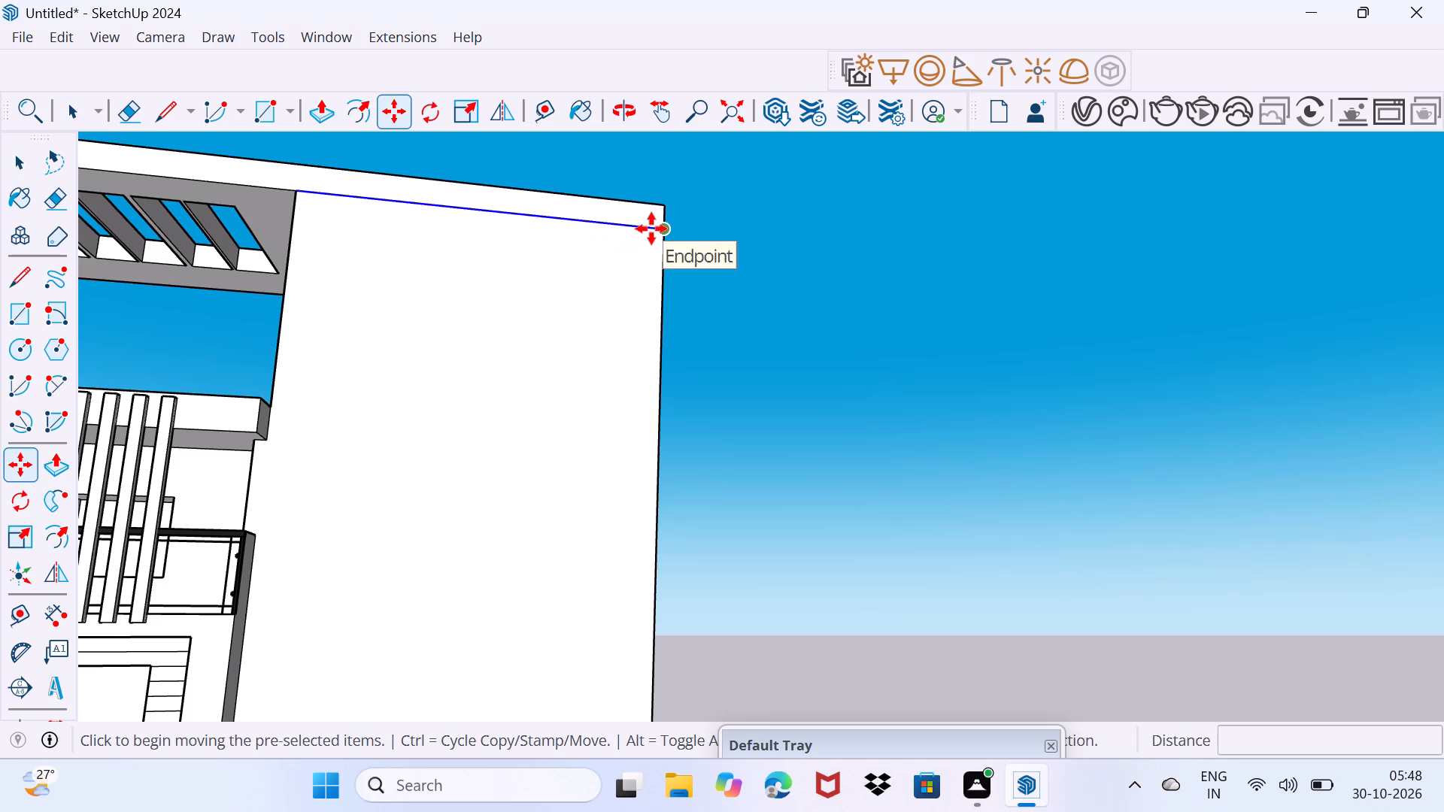
{"action": "left_click", "coordinate": [651, 229]}
{"action": "scroll", "coordinate": [625, 326], "scroll_direction": "down", "scroll_amount": 3}
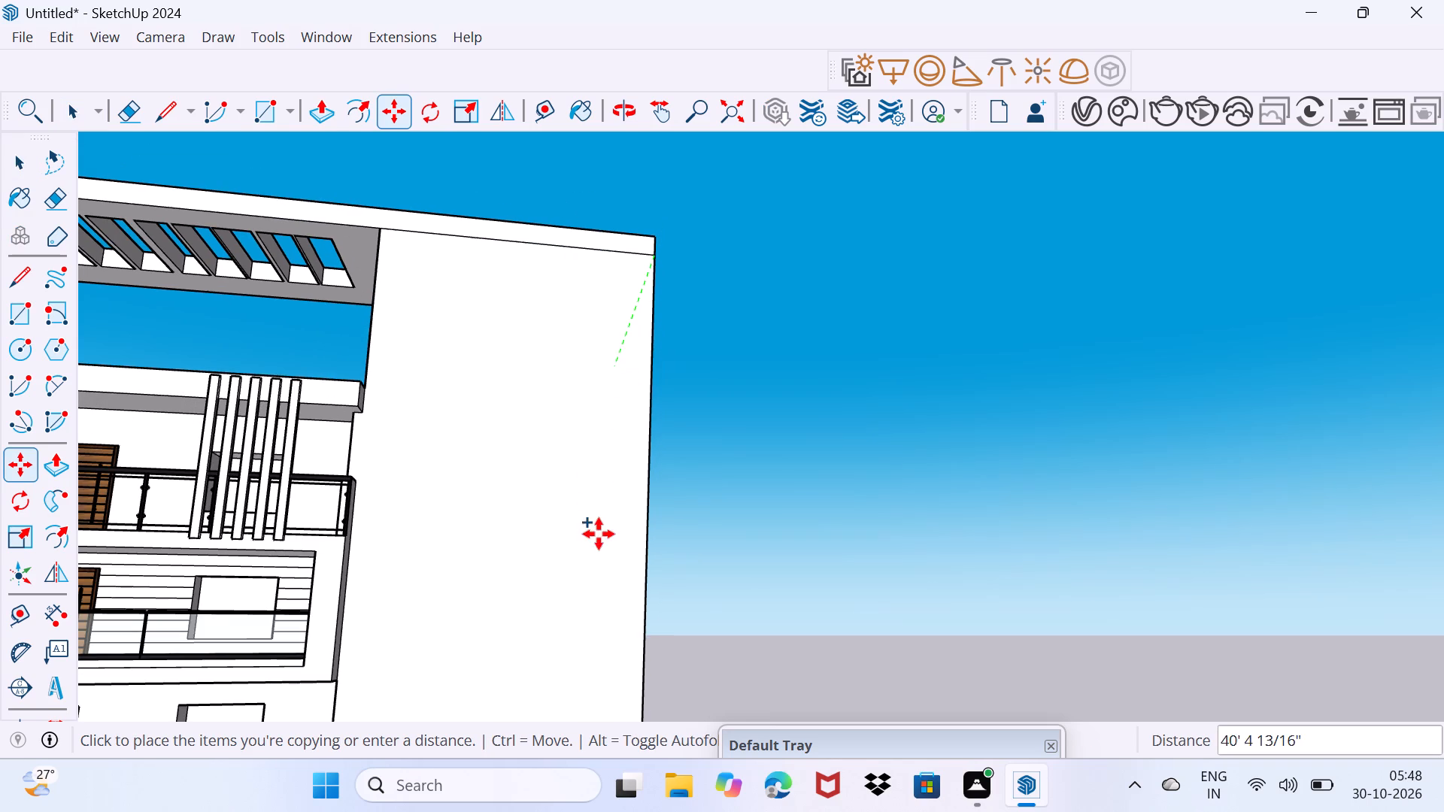
{"action": "middle_click_drag", "start_coordinate": [605, 543], "coordinate": [553, 271], "text": "shift"}
{"action": "middle_click_drag", "start_coordinate": [602, 367], "coordinate": [587, 402]}
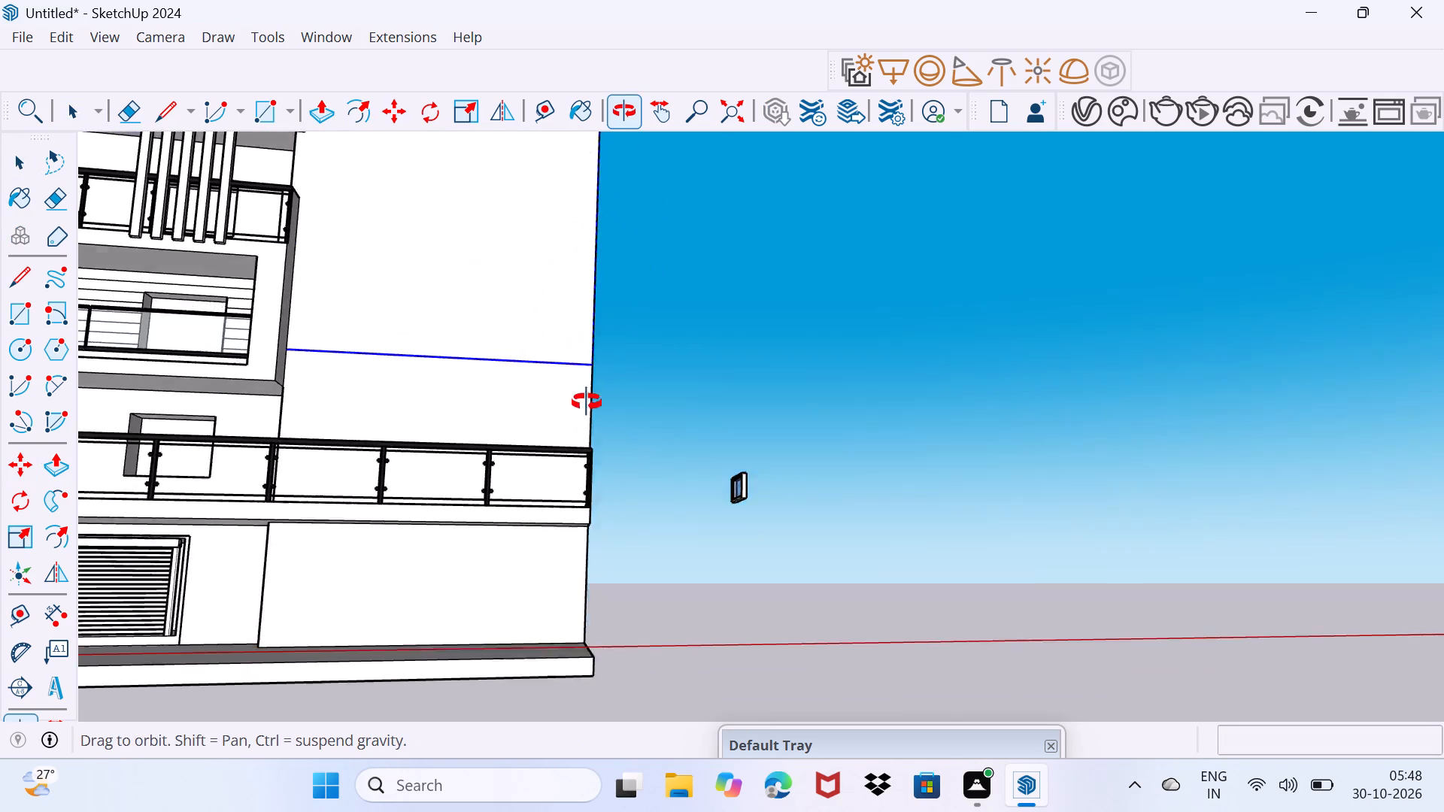
{"action": "middle_click_drag", "start_coordinate": [587, 402], "coordinate": [505, 559]}
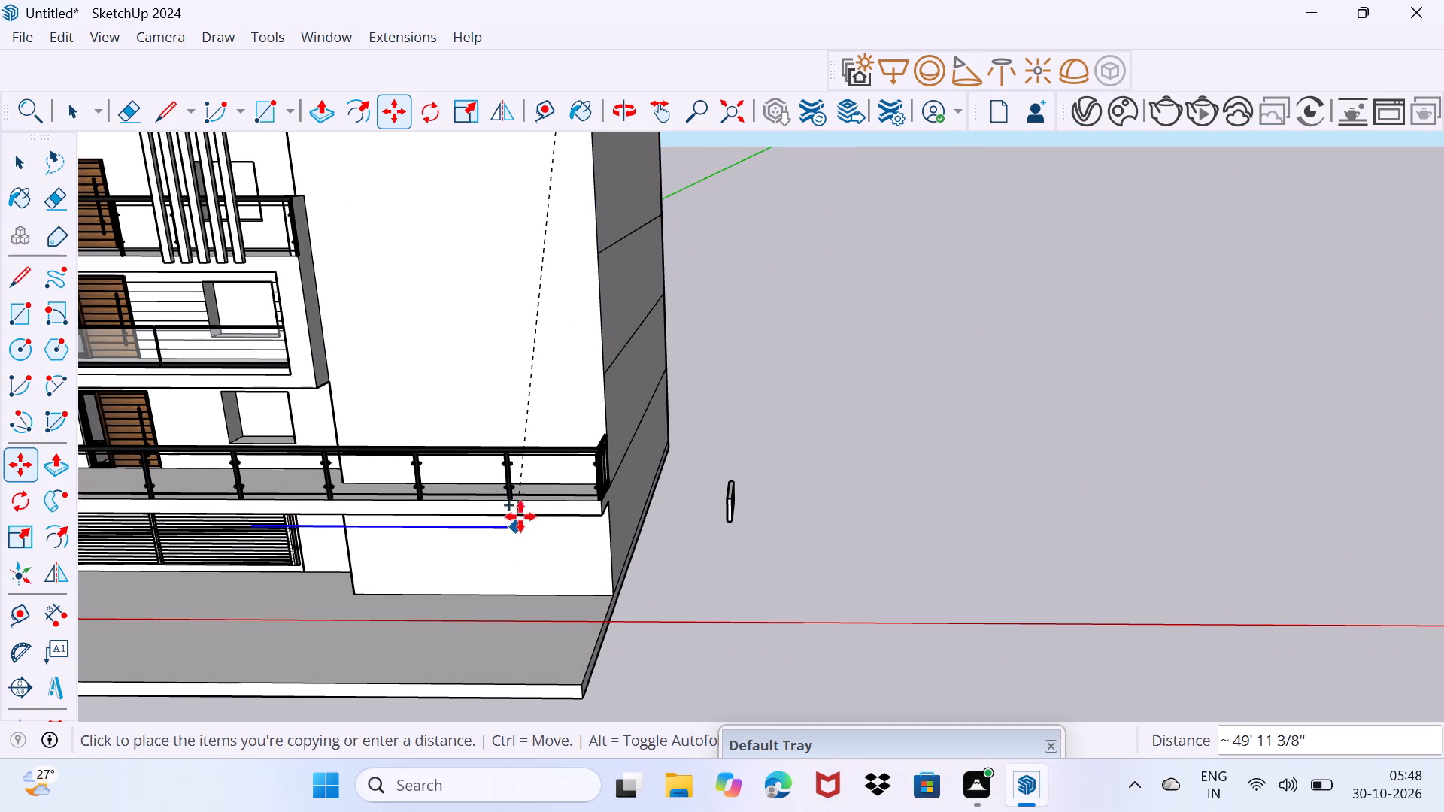
{"action": "scroll", "coordinate": [529, 501], "scroll_direction": "up", "scroll_amount": 3}
{"action": "scroll", "coordinate": [548, 429], "scroll_direction": "up", "scroll_amount": 5}
{"action": "middle_click_drag", "start_coordinate": [557, 409], "coordinate": [795, 615]}
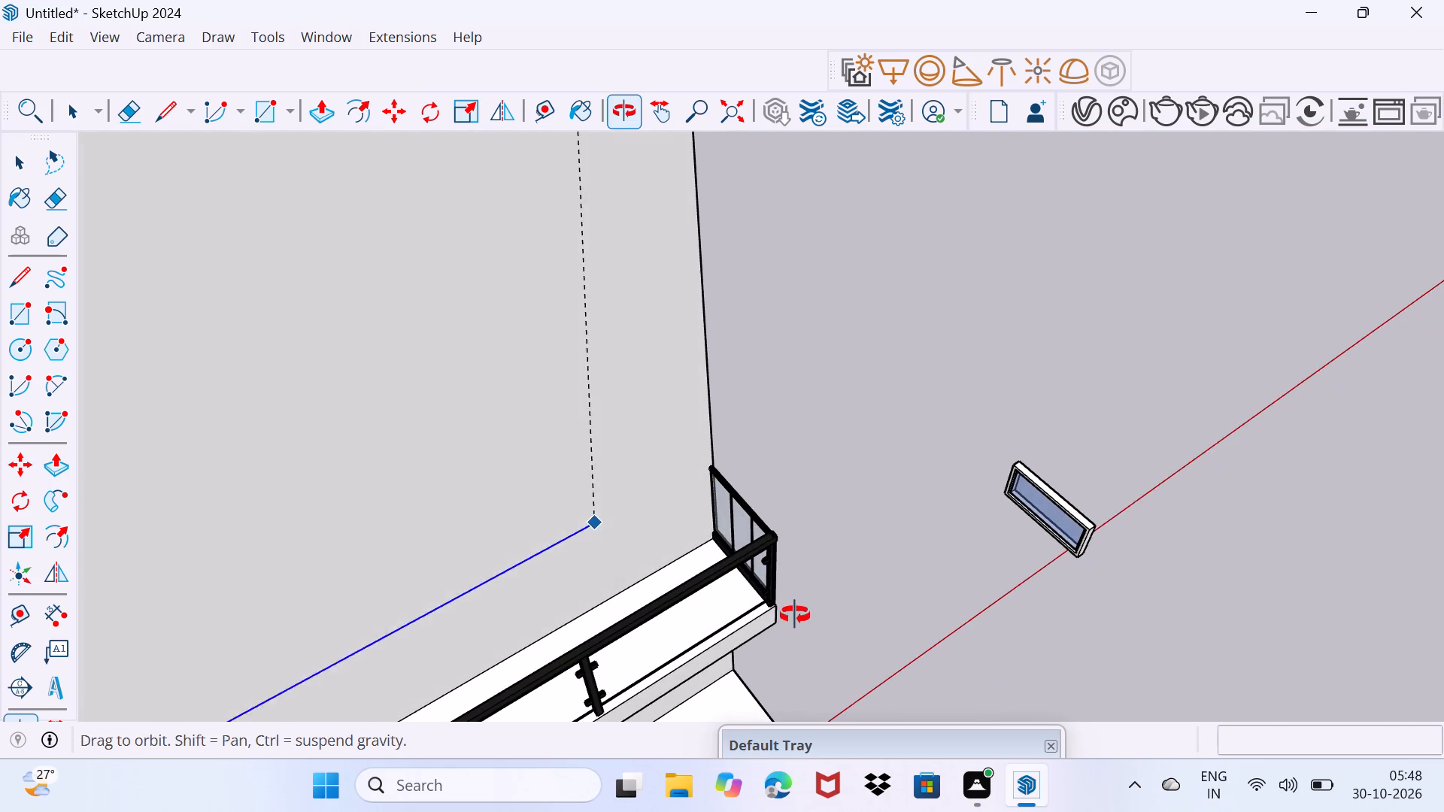
{"action": "middle_click_drag", "start_coordinate": [795, 615], "coordinate": [795, 614]}
{"action": "scroll", "coordinate": [714, 532], "scroll_direction": "up", "scroll_amount": 3}
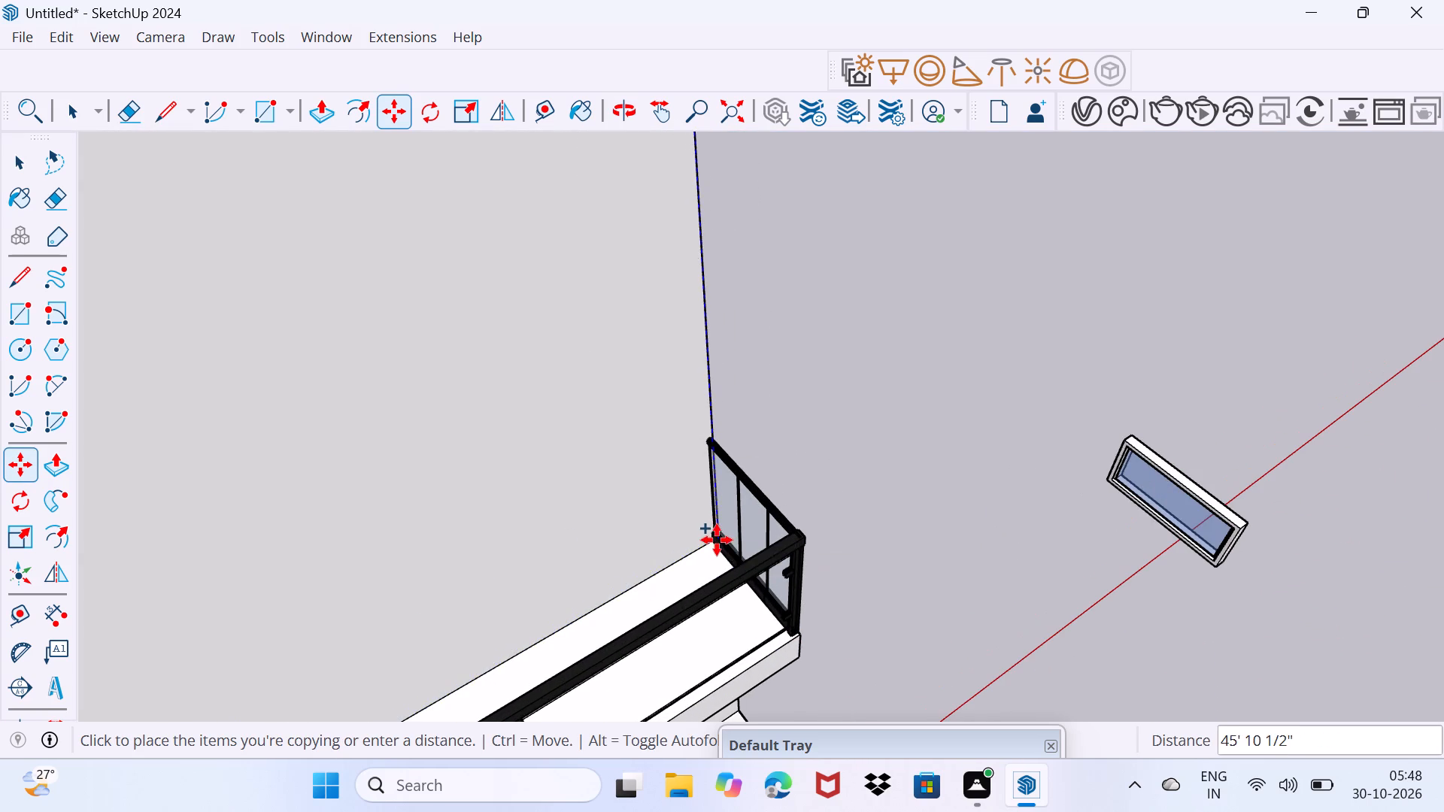
{"action": "scroll", "coordinate": [721, 541], "scroll_direction": "up", "scroll_amount": 9}
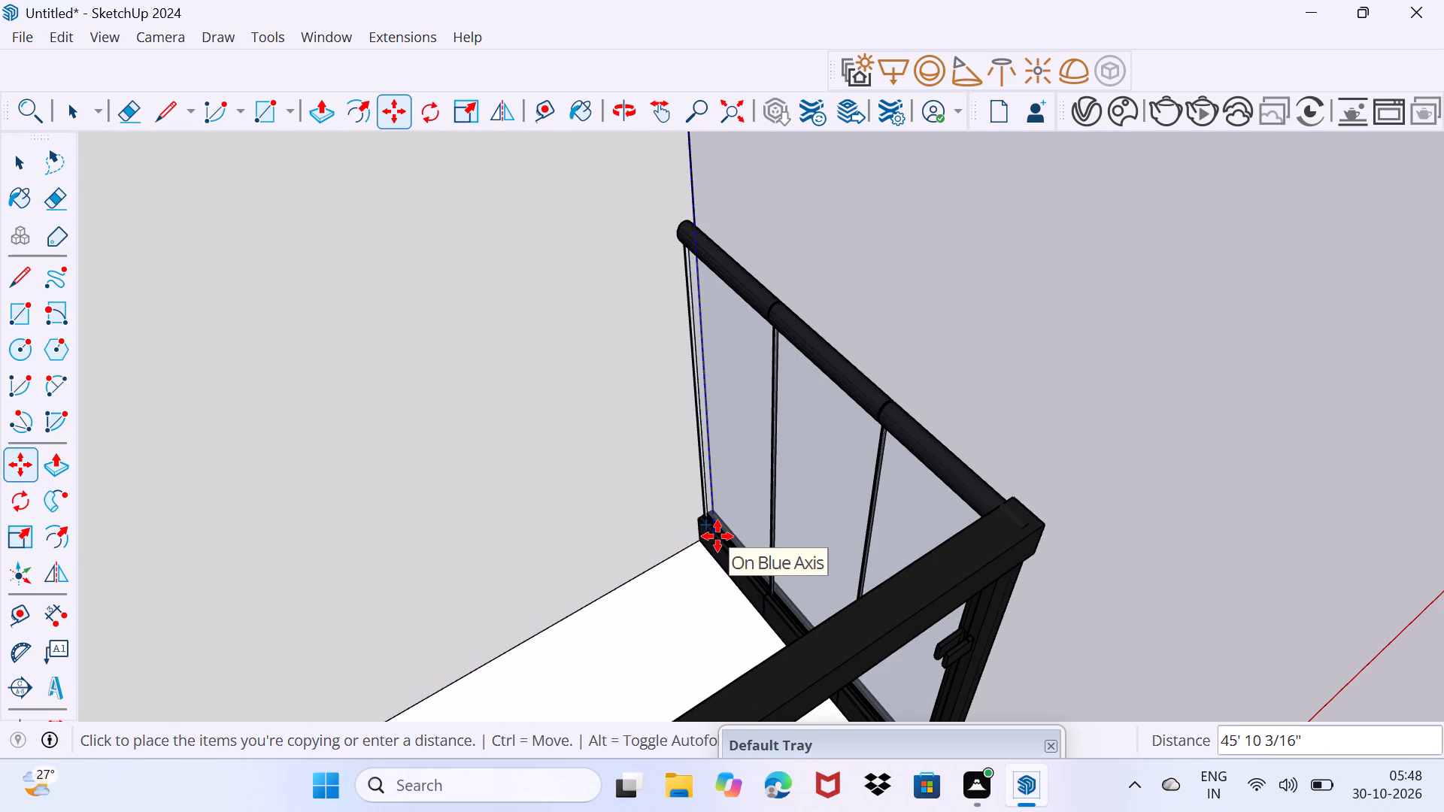
{"action": "left_click", "coordinate": [717, 536]}
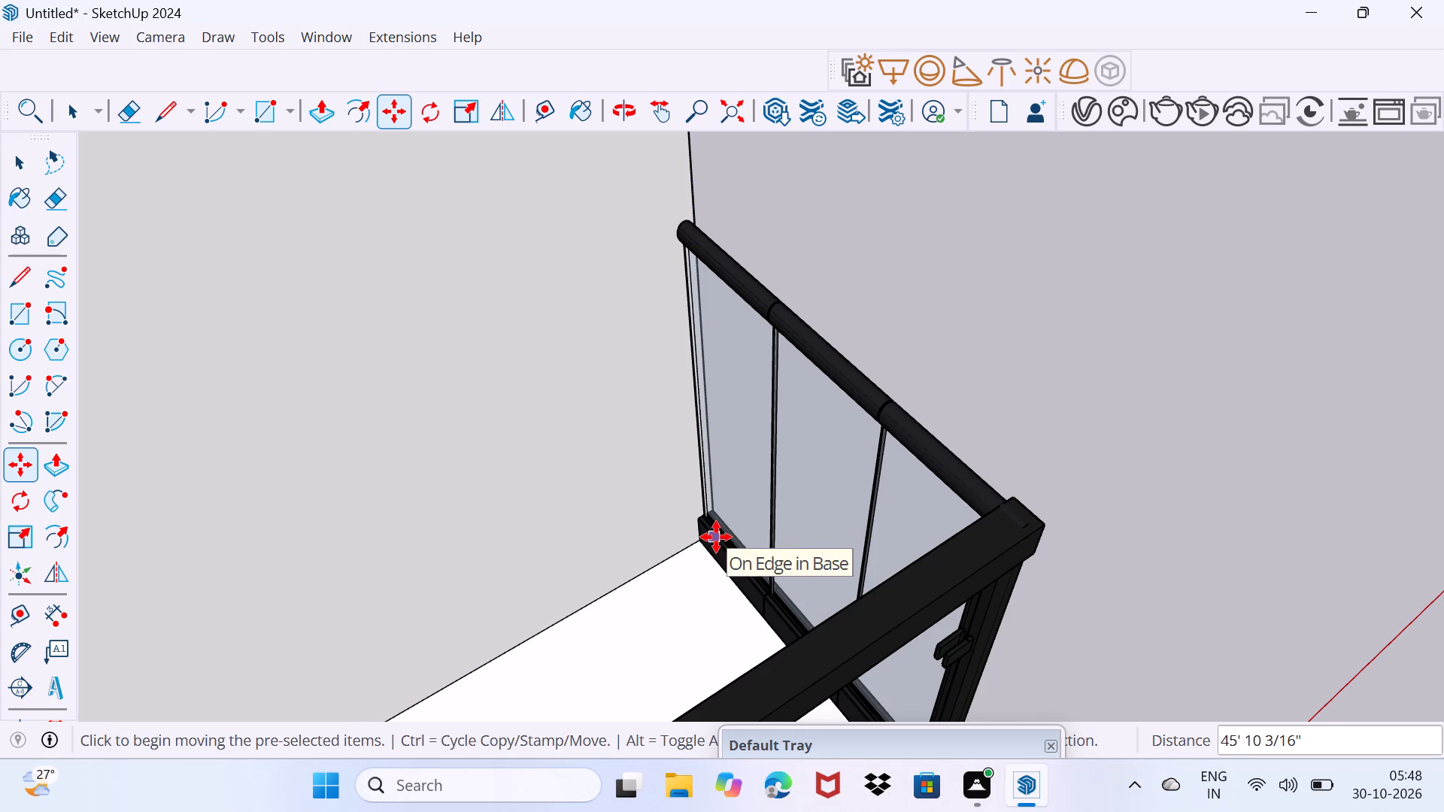
Divide the copied edge's distance into 30 equal spaces, filling the tall blank wall with evenly spaced horizontal lines.
{"action": "key", "text": "slash"}
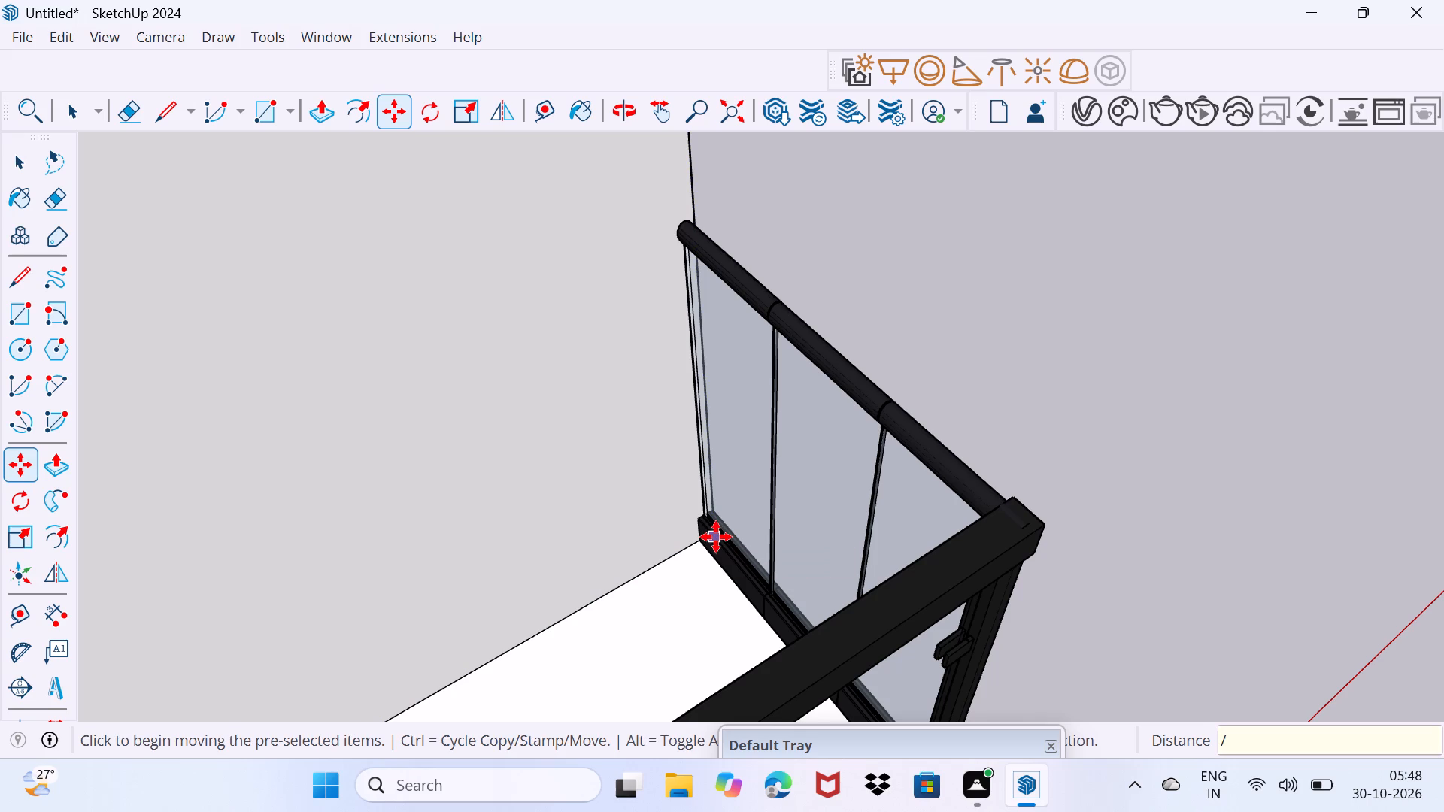
{"action": "type", "text": "30"}
{"action": "key", "text": "Return"}
{"action": "key", "text": "space"}
Draw 8" lines extending the first three short dividing lines above the balcony ledge to the wall's inner vertical edge.
{"action": "scroll", "coordinate": [665, 524], "scroll_direction": "down", "scroll_amount": 11}
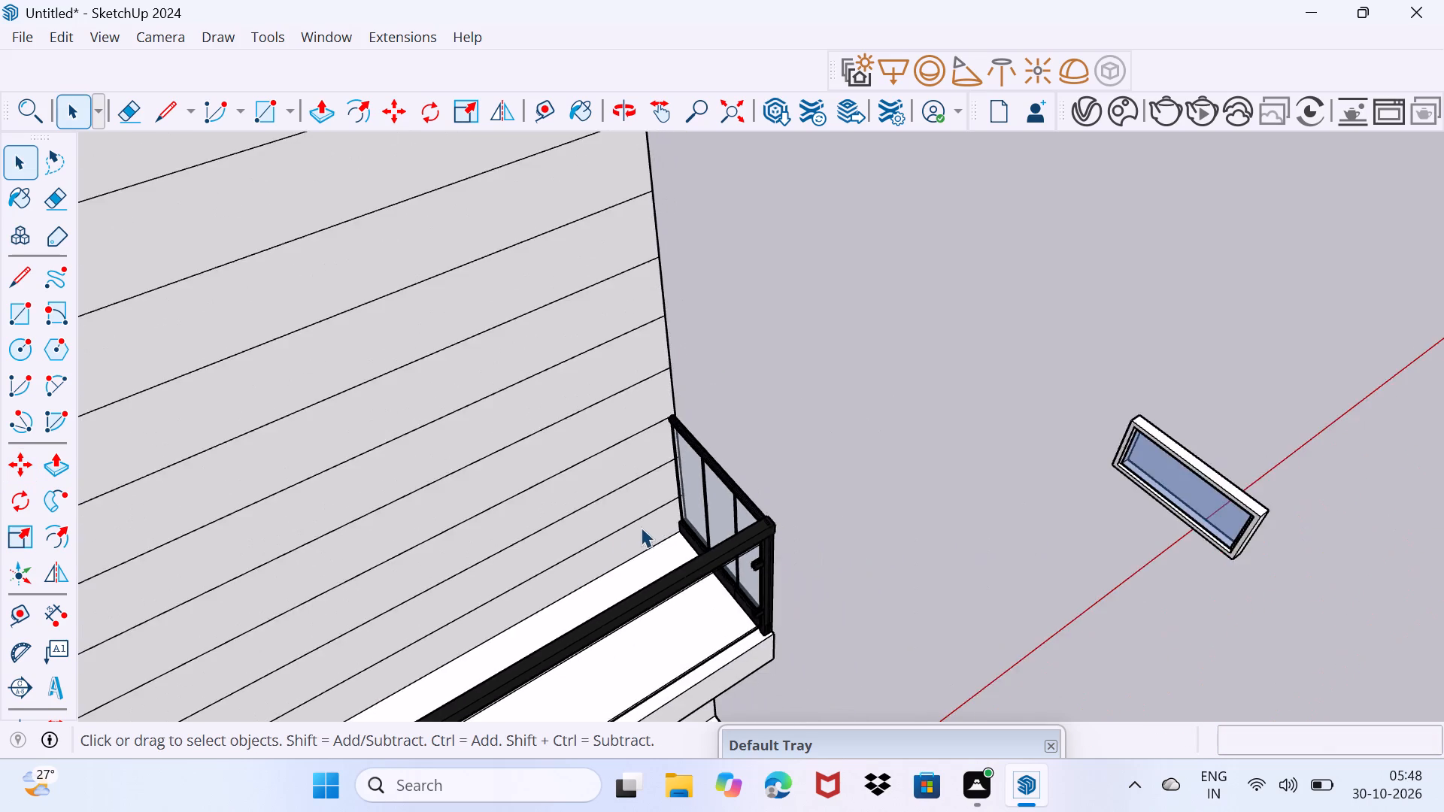
{"action": "scroll", "coordinate": [641, 527], "scroll_direction": "down", "scroll_amount": 2}
{"action": "scroll", "coordinate": [423, 503], "scroll_direction": "down", "scroll_amount": 13}
{"action": "middle_click_drag", "start_coordinate": [348, 538], "coordinate": [324, 436]}
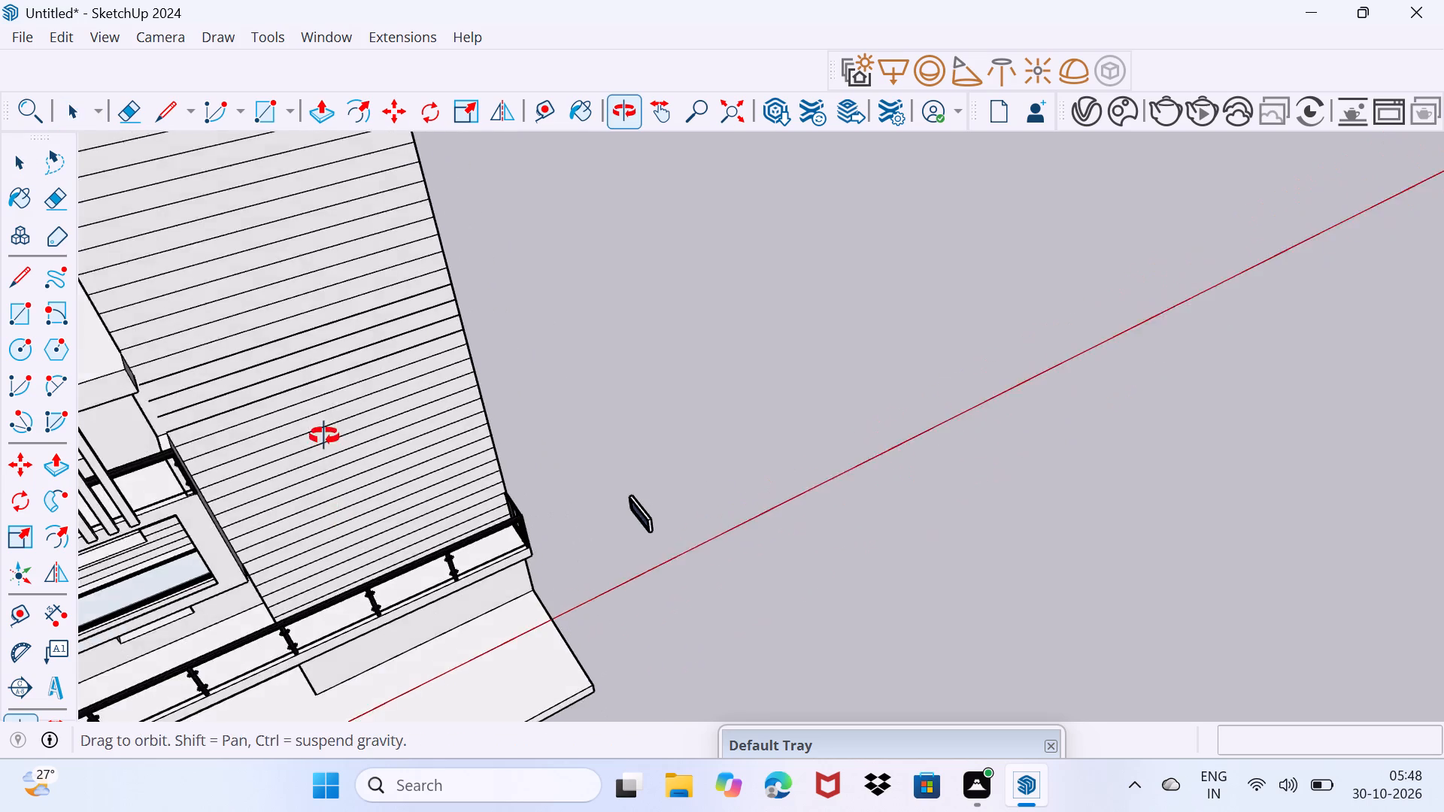
{"action": "middle_click_drag", "start_coordinate": [324, 436], "coordinate": [323, 434]}
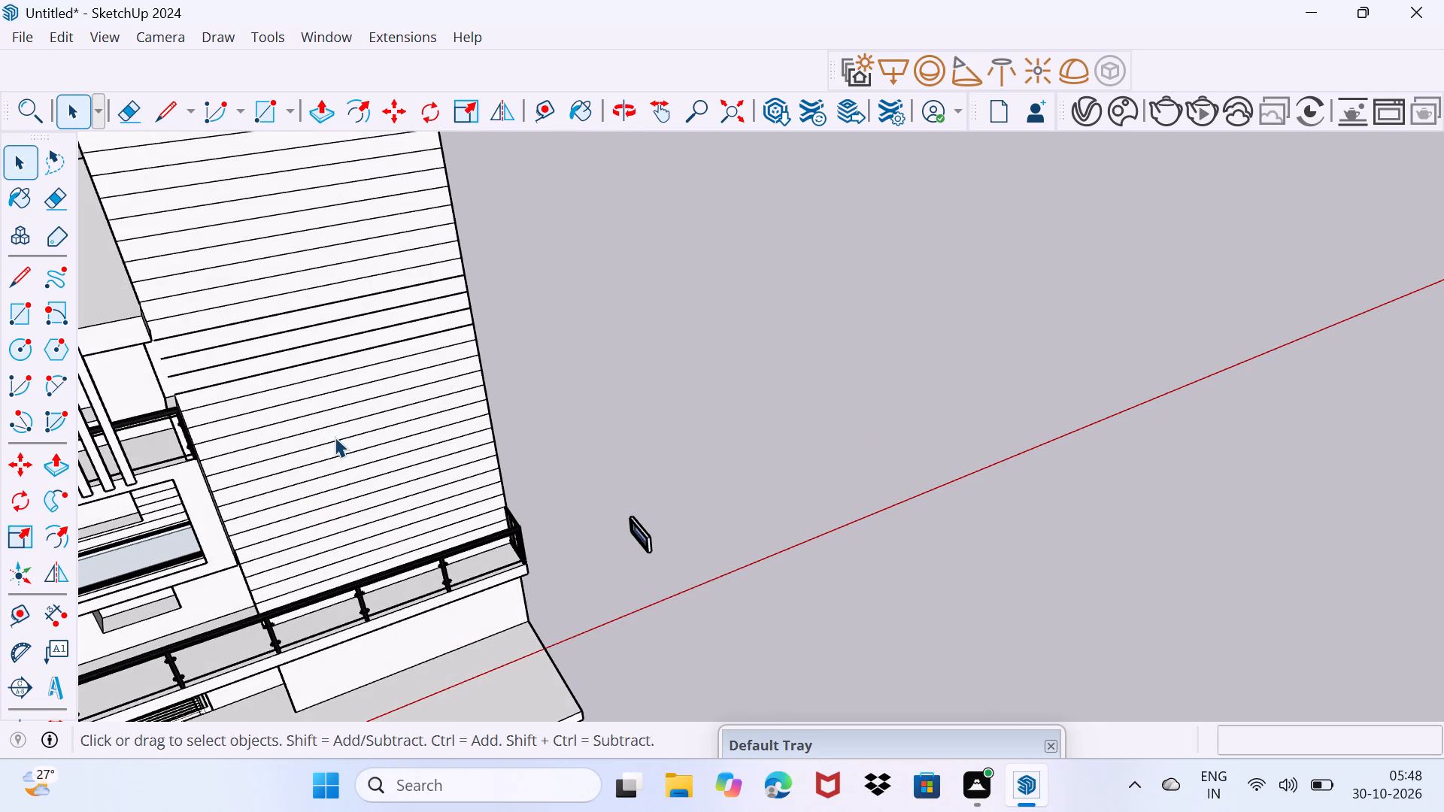
{"action": "scroll", "coordinate": [305, 462], "scroll_direction": "up", "scroll_amount": 2}
{"action": "middle_click_drag", "start_coordinate": [274, 475], "coordinate": [433, 453]}
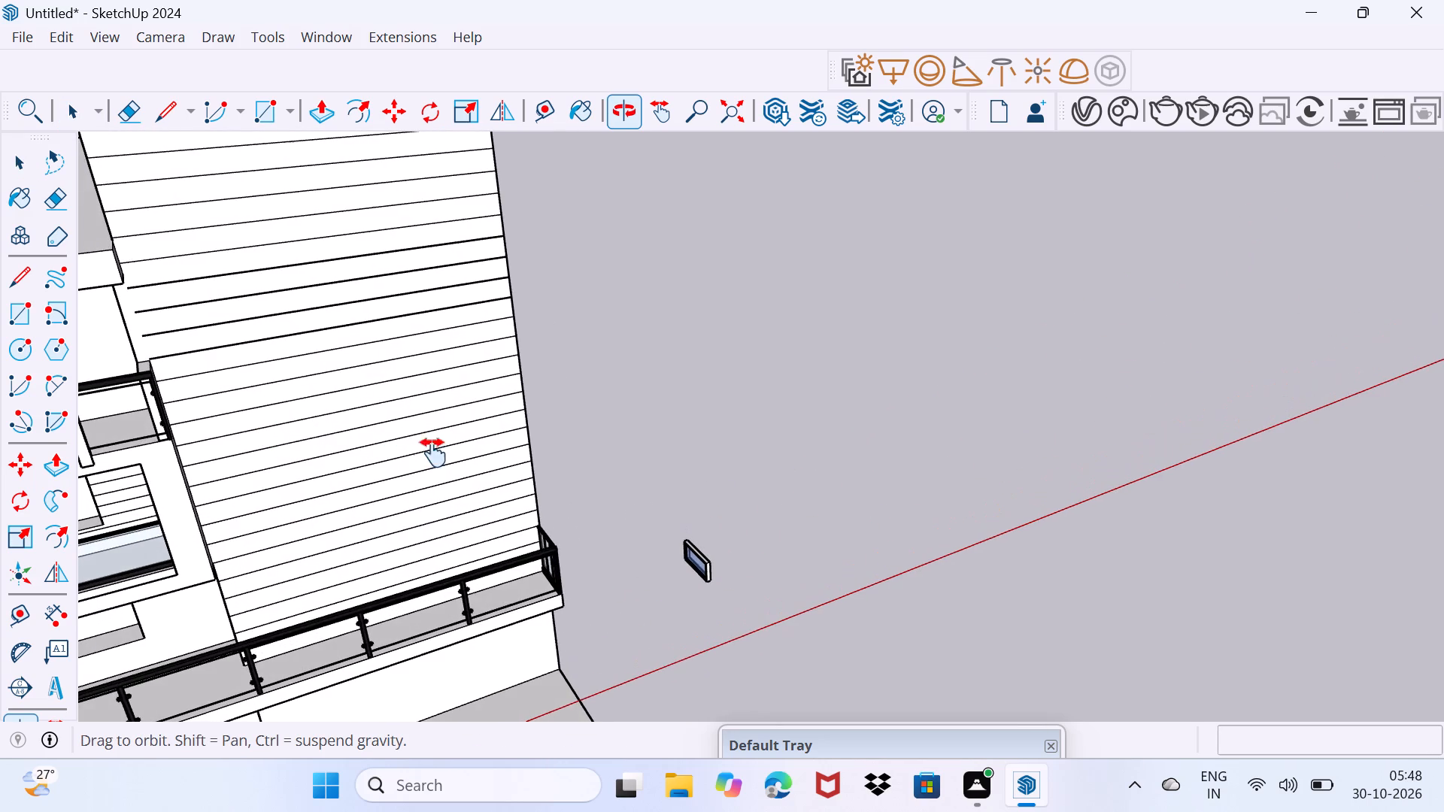
{"action": "middle_click_drag", "start_coordinate": [433, 453], "coordinate": [562, 474]}
{"action": "middle_click_drag", "start_coordinate": [475, 529], "coordinate": [463, 489]}
{"action": "scroll", "coordinate": [479, 365], "scroll_direction": "up", "scroll_amount": 8}
{"action": "middle_click_drag", "start_coordinate": [470, 368], "coordinate": [453, 328]}
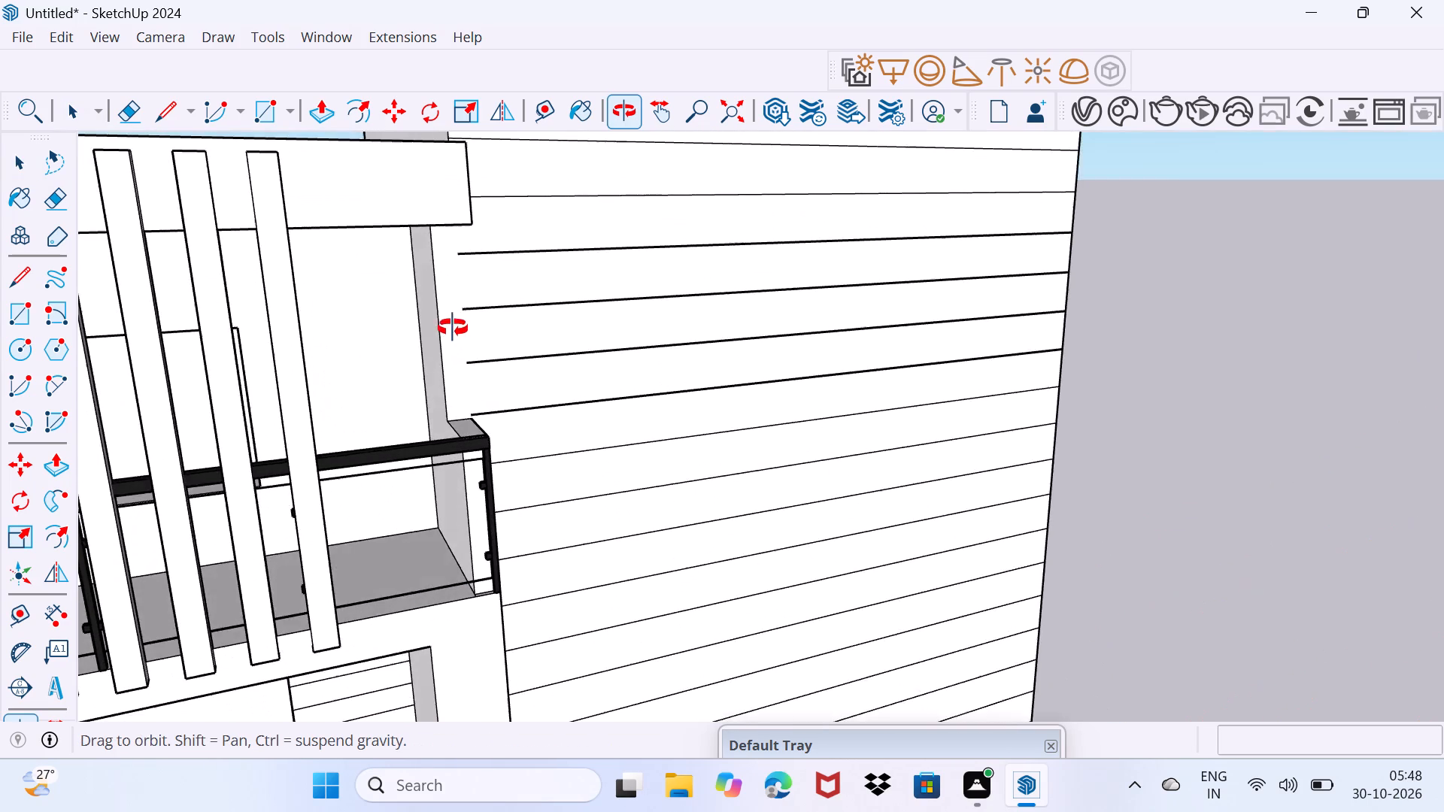
{"action": "middle_click_drag", "start_coordinate": [453, 328], "coordinate": [295, 326]}
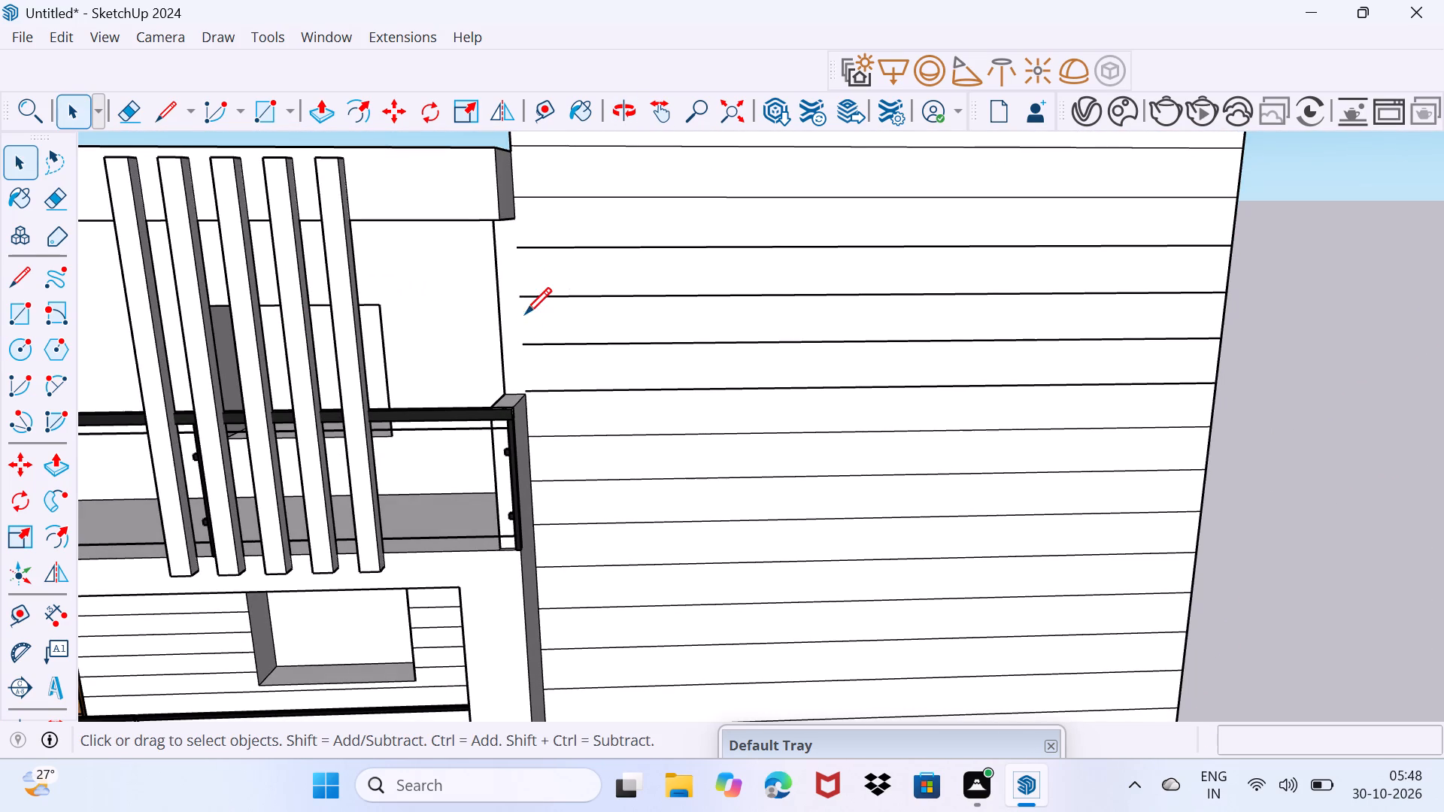
{"action": "key", "text": "l"}
{"action": "left_click", "coordinate": [520, 249]}
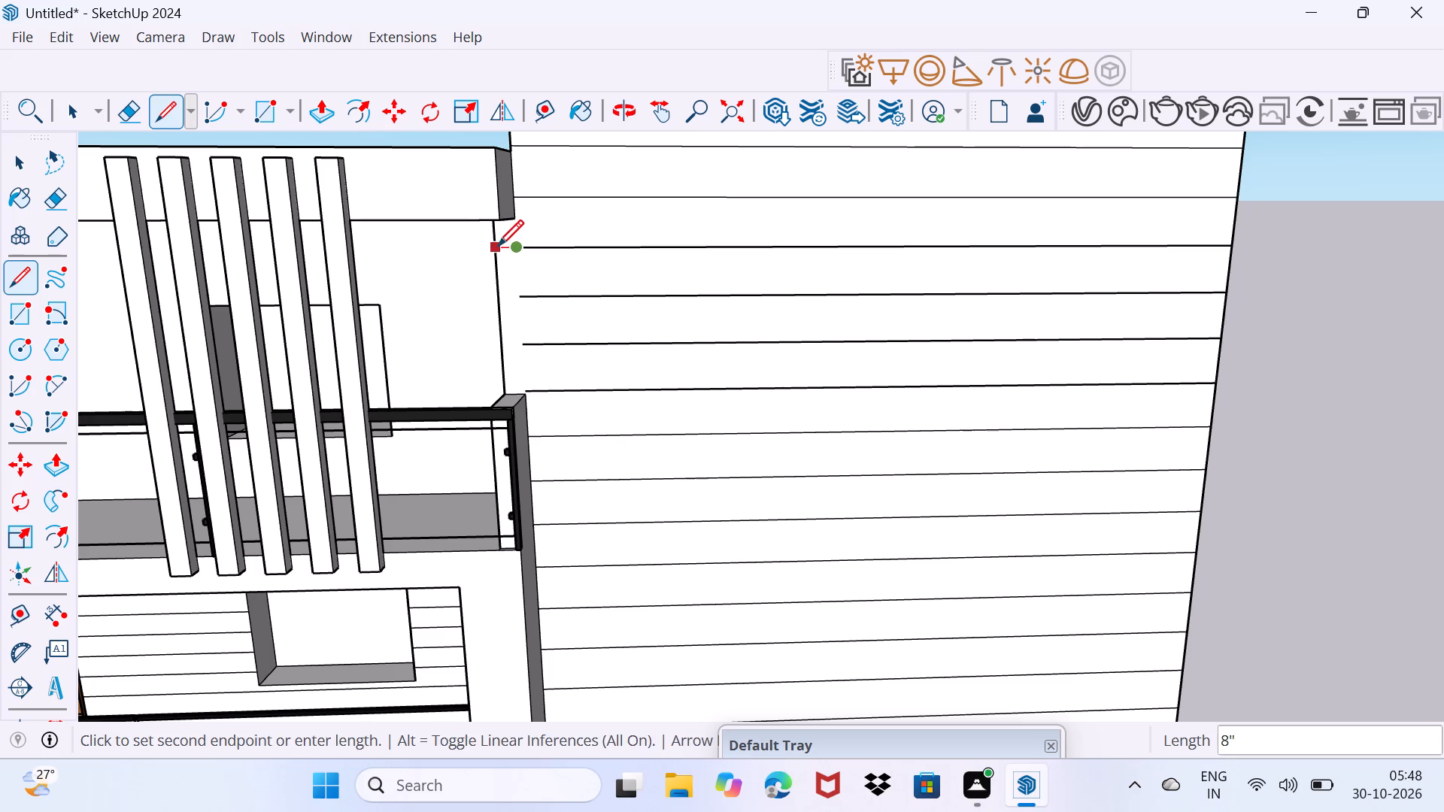
{"action": "left_click", "coordinate": [491, 246]}
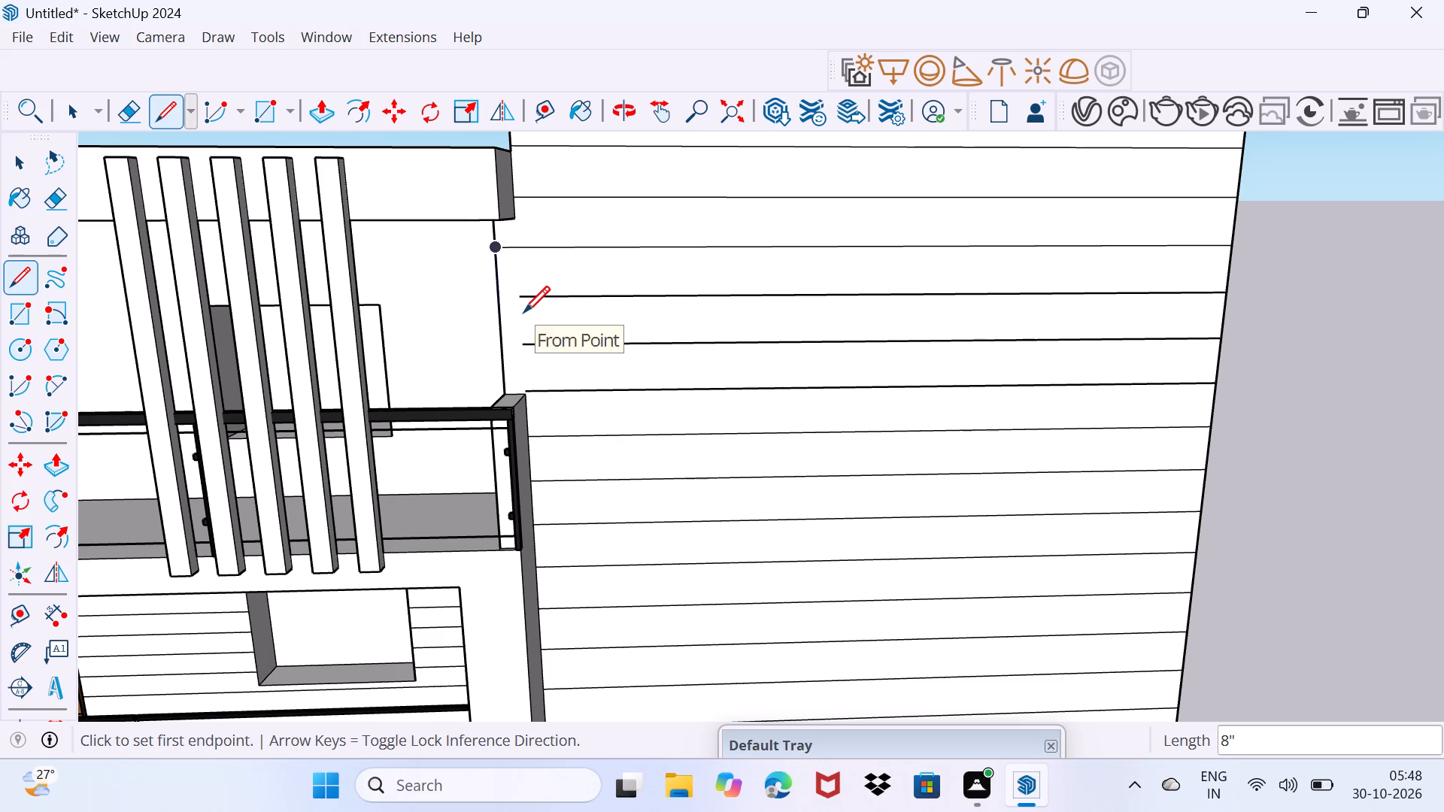
{"action": "left_click", "coordinate": [524, 295]}
{"action": "left_click", "coordinate": [503, 295]}
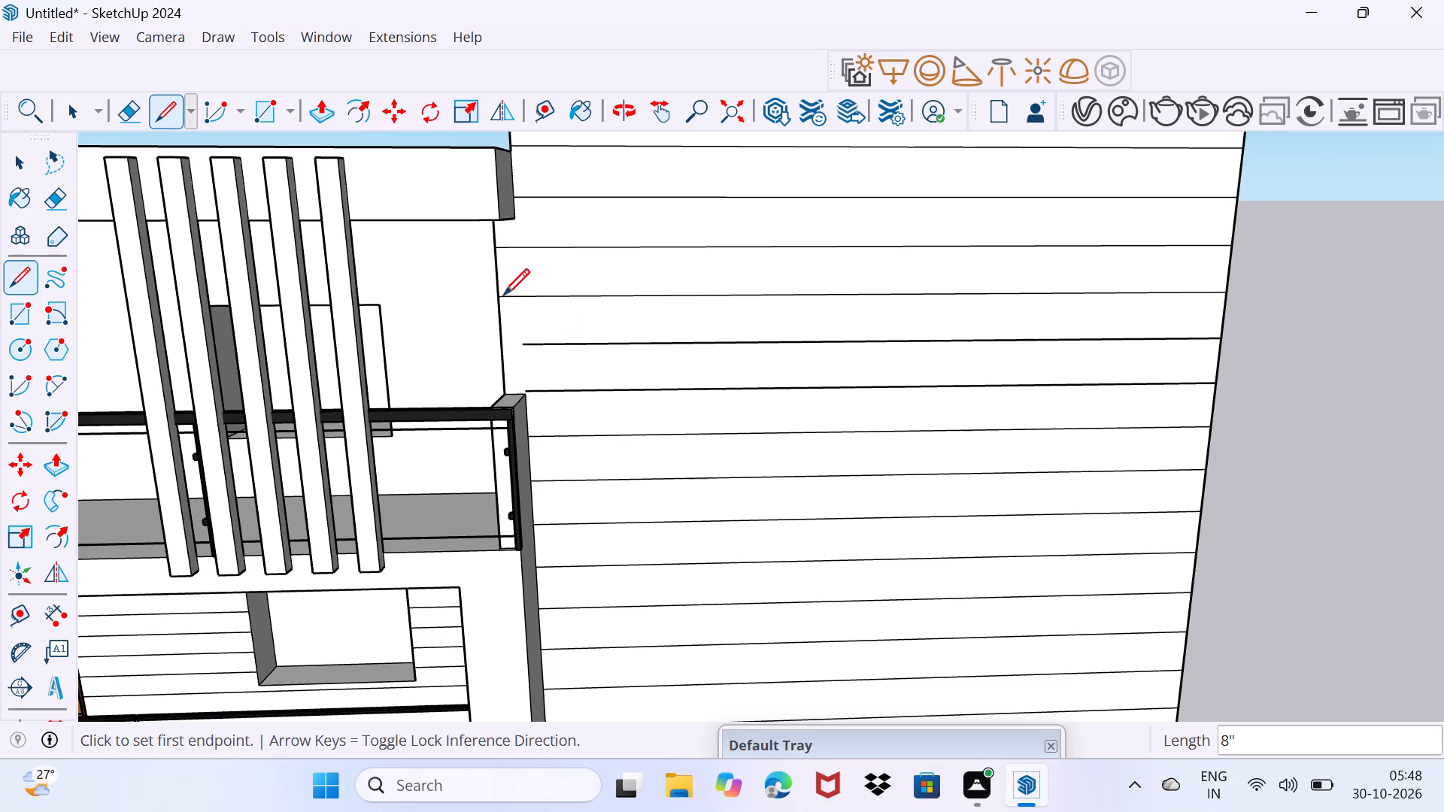
{"action": "left_click", "coordinate": [524, 343]}
{"action": "left_click", "coordinate": [502, 341]}
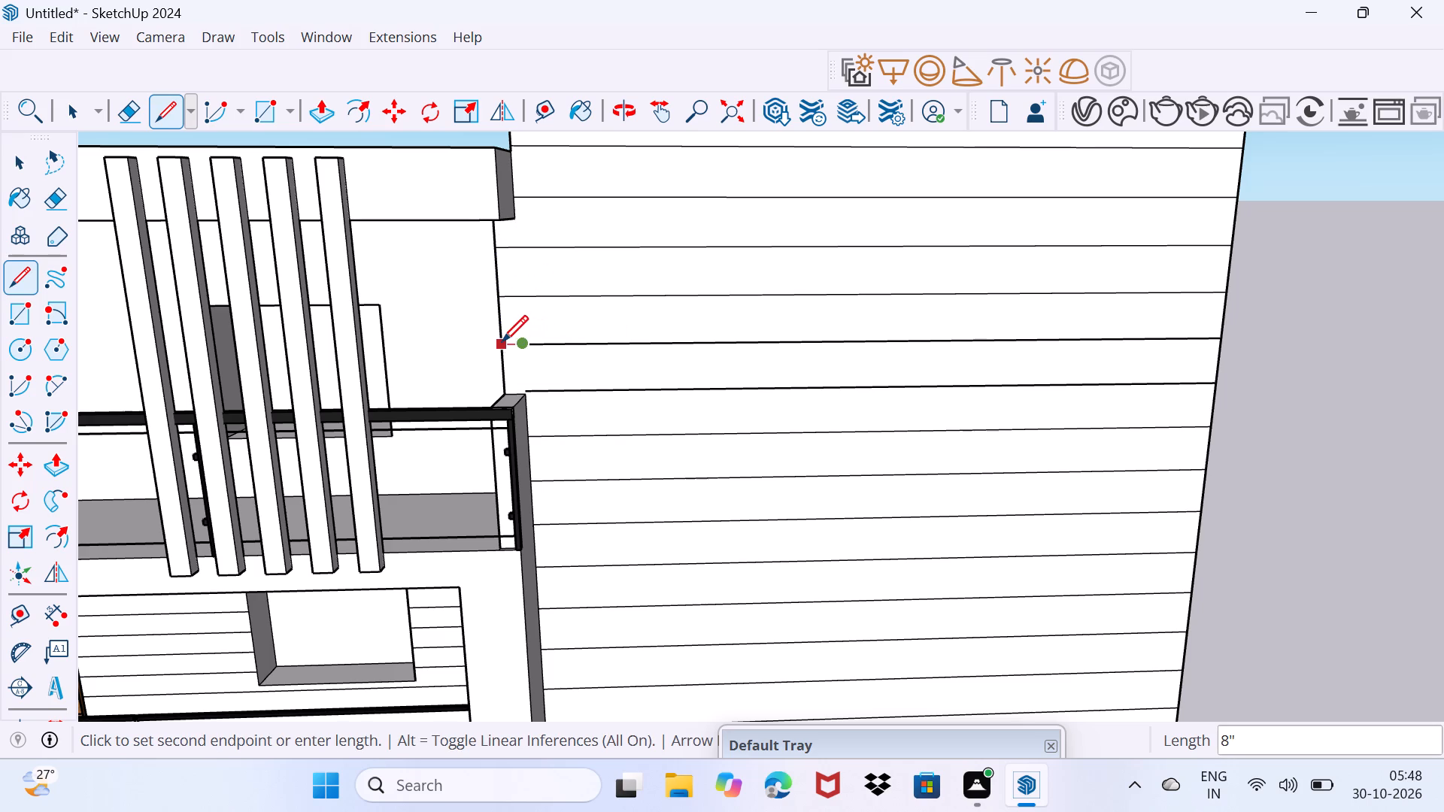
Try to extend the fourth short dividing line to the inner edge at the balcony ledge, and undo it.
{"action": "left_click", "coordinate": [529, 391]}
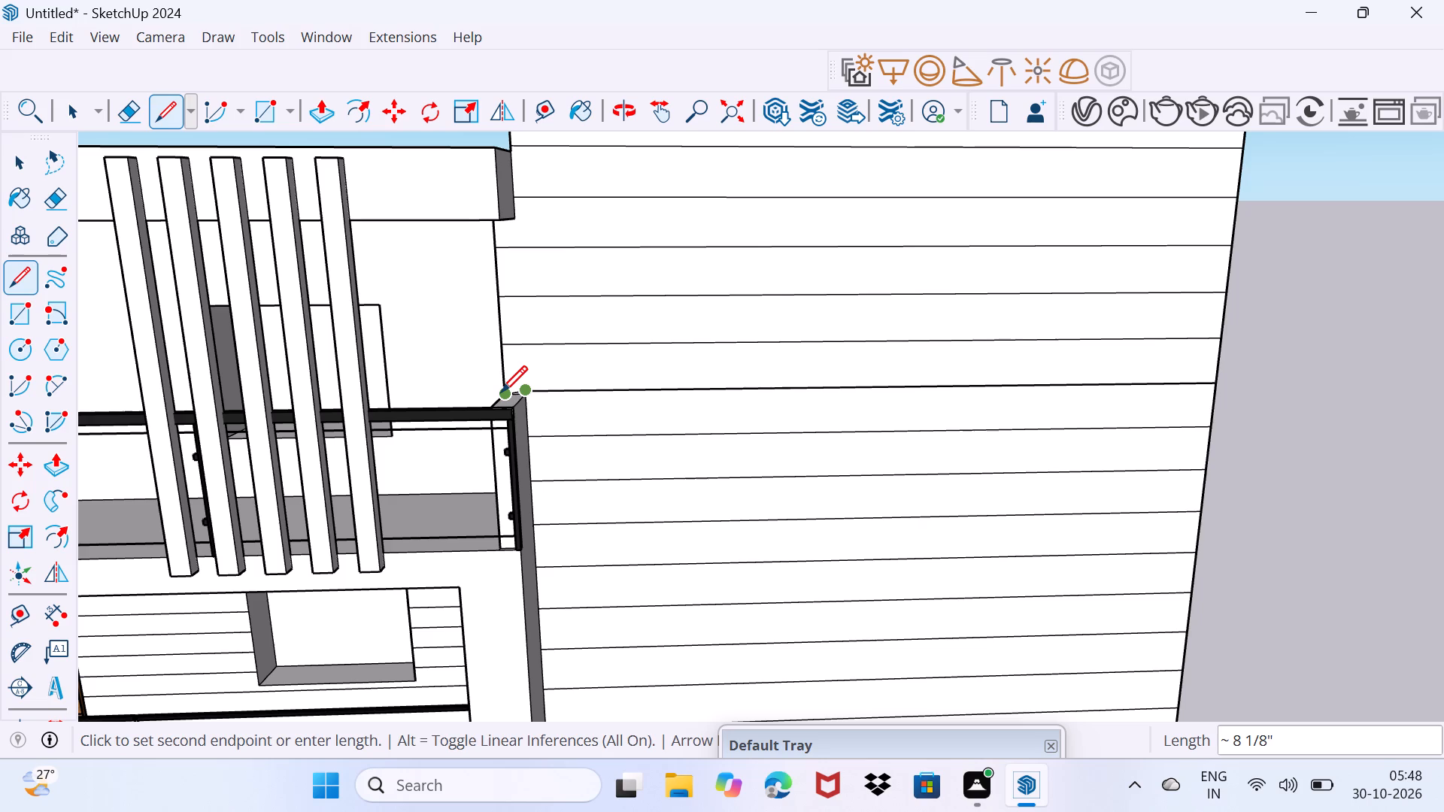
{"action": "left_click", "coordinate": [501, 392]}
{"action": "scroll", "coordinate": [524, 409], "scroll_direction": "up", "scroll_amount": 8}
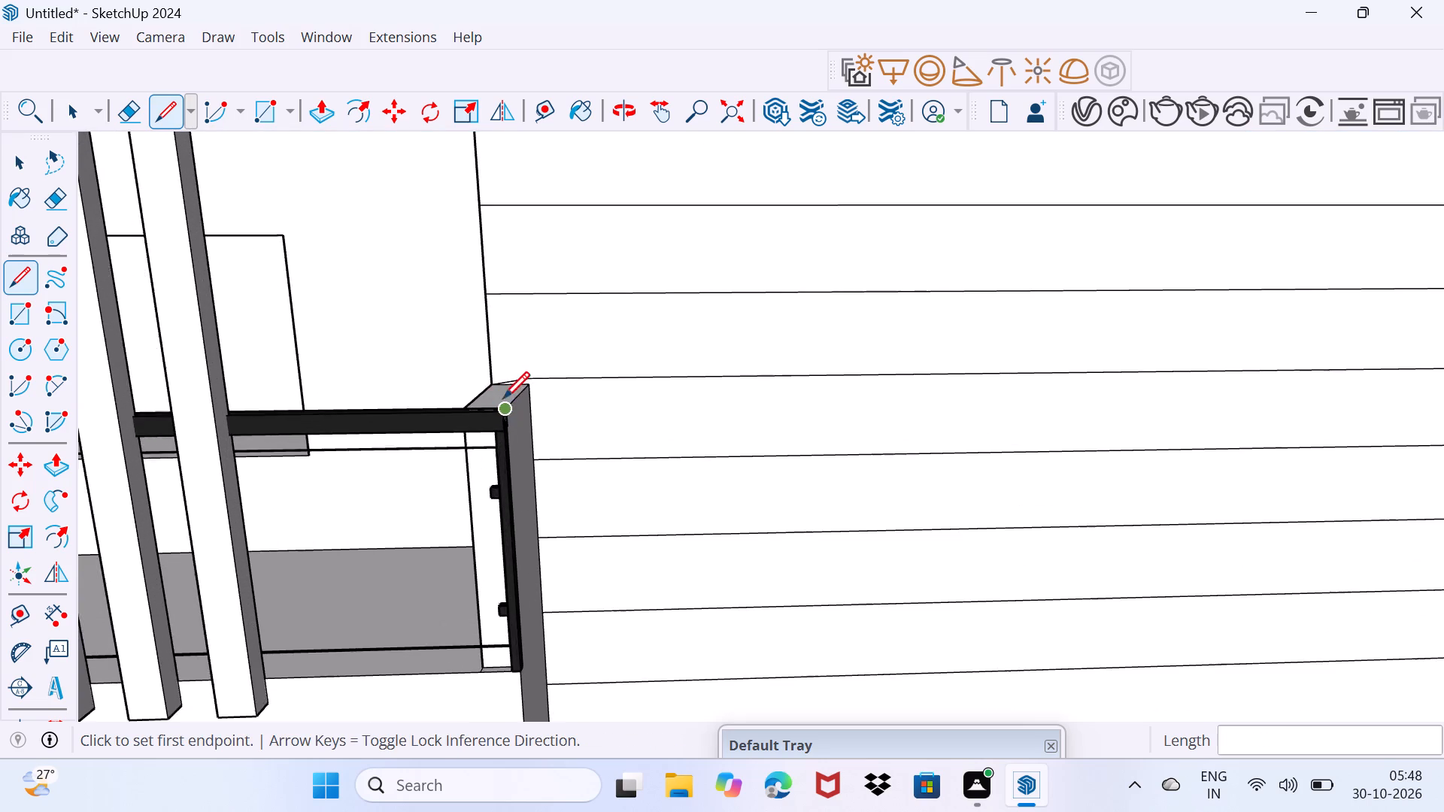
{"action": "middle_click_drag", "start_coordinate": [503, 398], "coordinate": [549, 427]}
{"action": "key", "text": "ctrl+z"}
Draw an 8" line extending the fourth short dividing line to the wall's inner vertical edge just above the ledge.
{"action": "scroll", "coordinate": [529, 390], "scroll_direction": "up", "scroll_amount": 9}
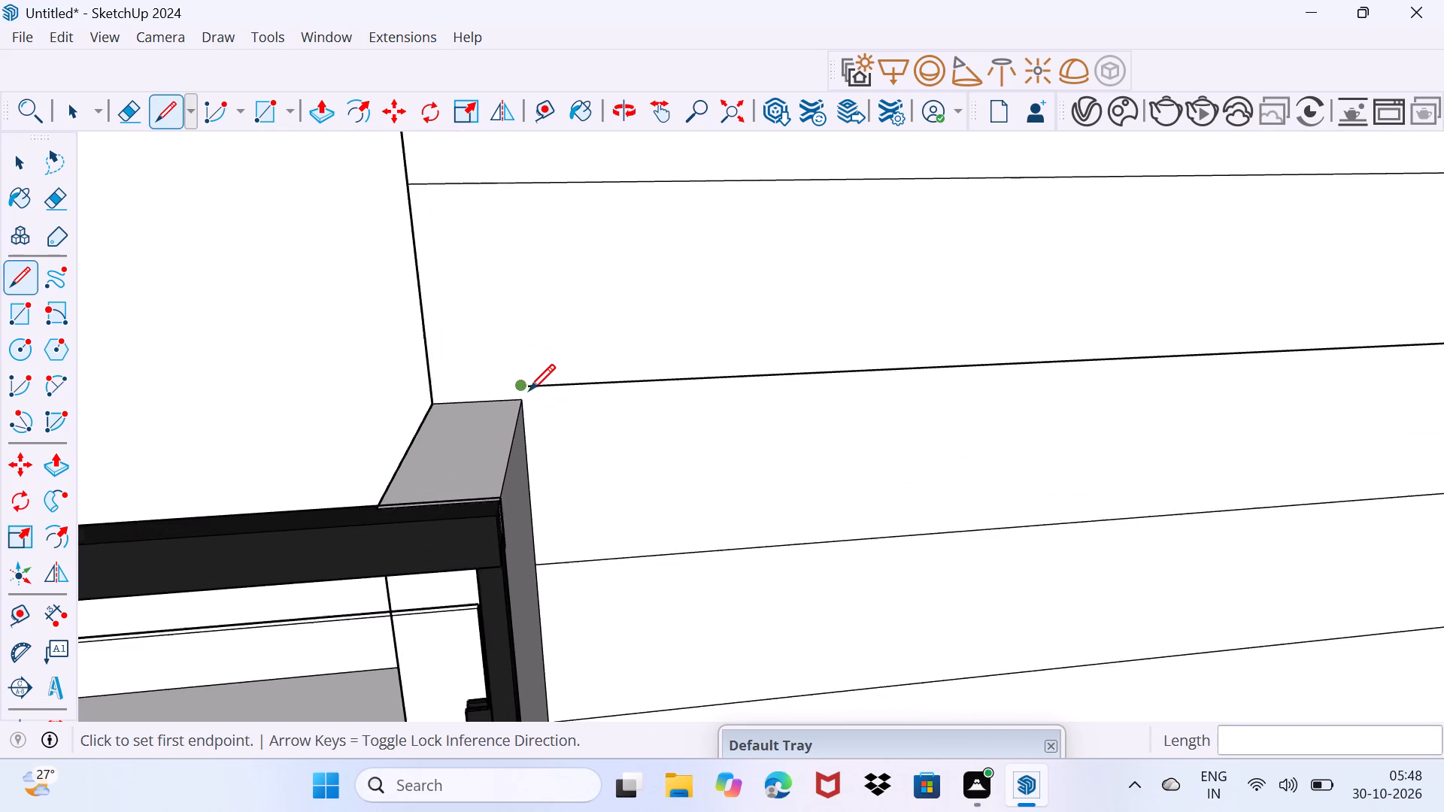
{"action": "left_click", "coordinate": [522, 380]}
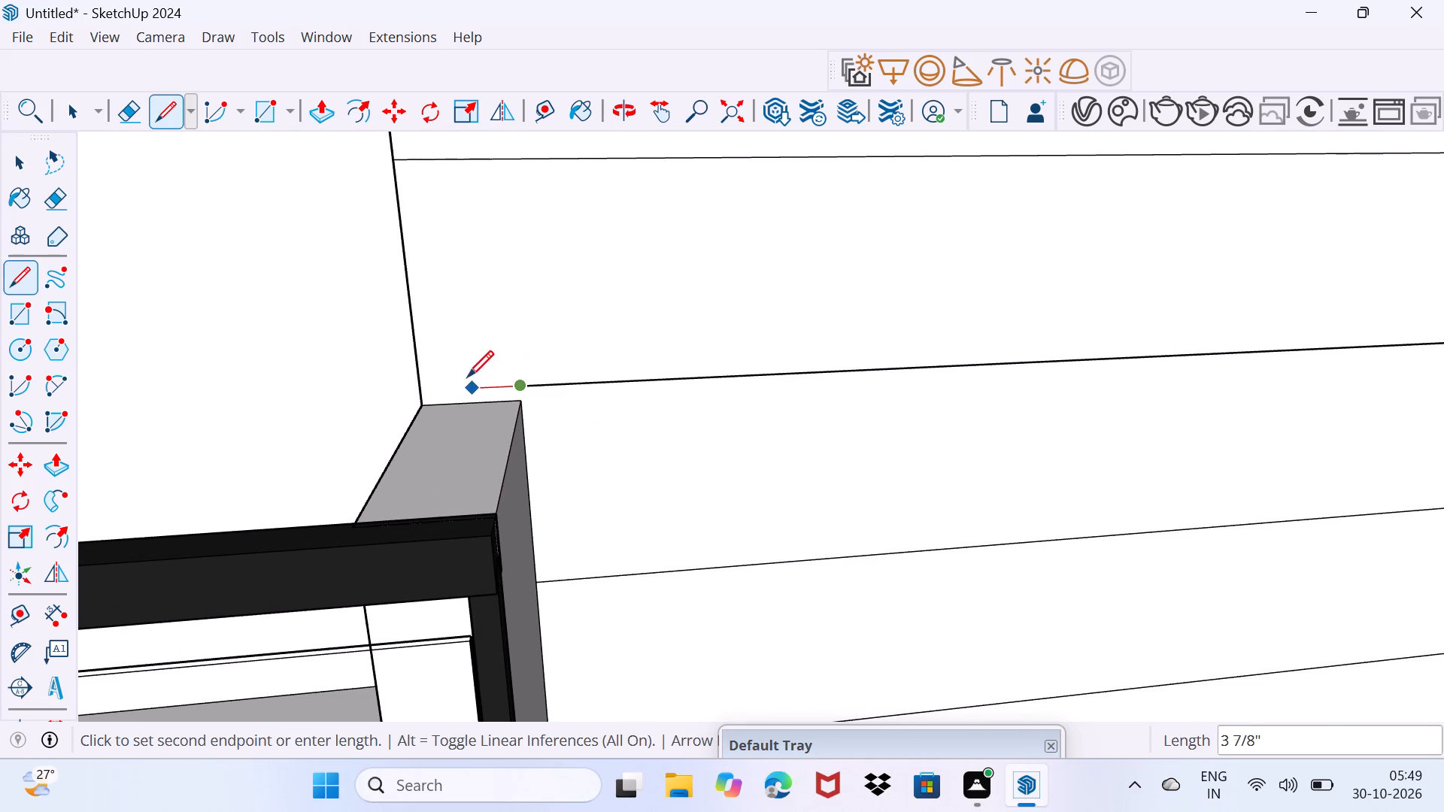
{"action": "left_click", "coordinate": [420, 386]}
{"action": "key", "text": "space"}
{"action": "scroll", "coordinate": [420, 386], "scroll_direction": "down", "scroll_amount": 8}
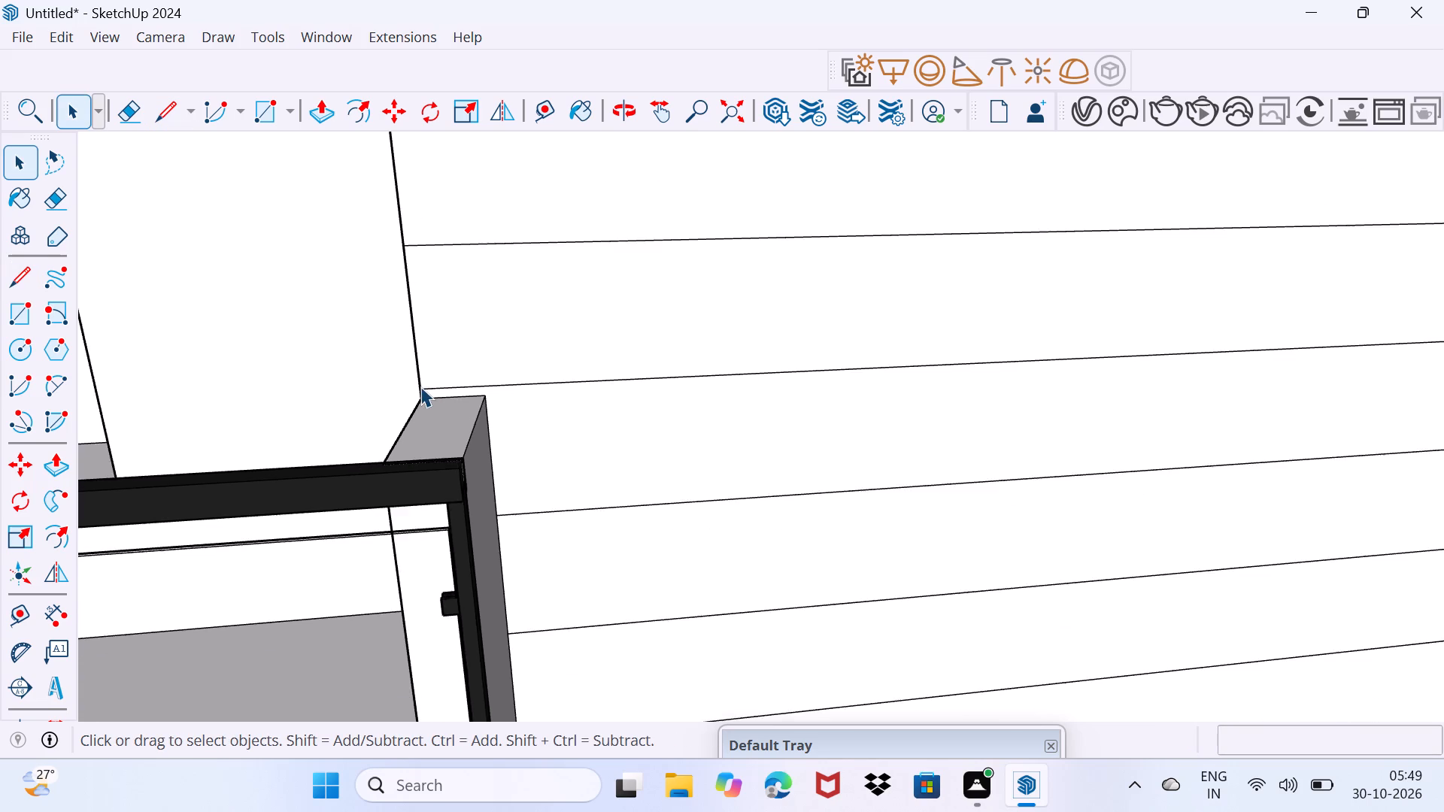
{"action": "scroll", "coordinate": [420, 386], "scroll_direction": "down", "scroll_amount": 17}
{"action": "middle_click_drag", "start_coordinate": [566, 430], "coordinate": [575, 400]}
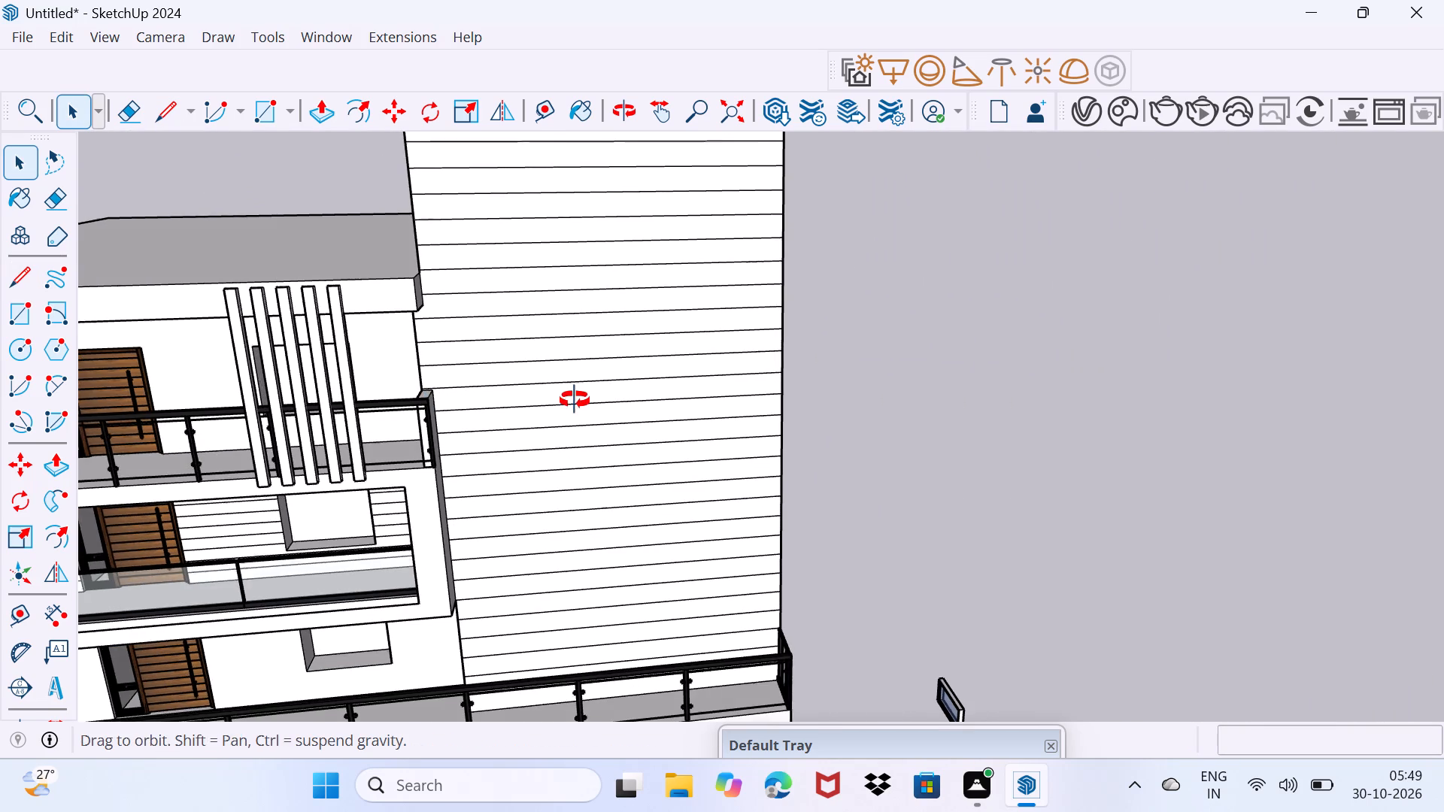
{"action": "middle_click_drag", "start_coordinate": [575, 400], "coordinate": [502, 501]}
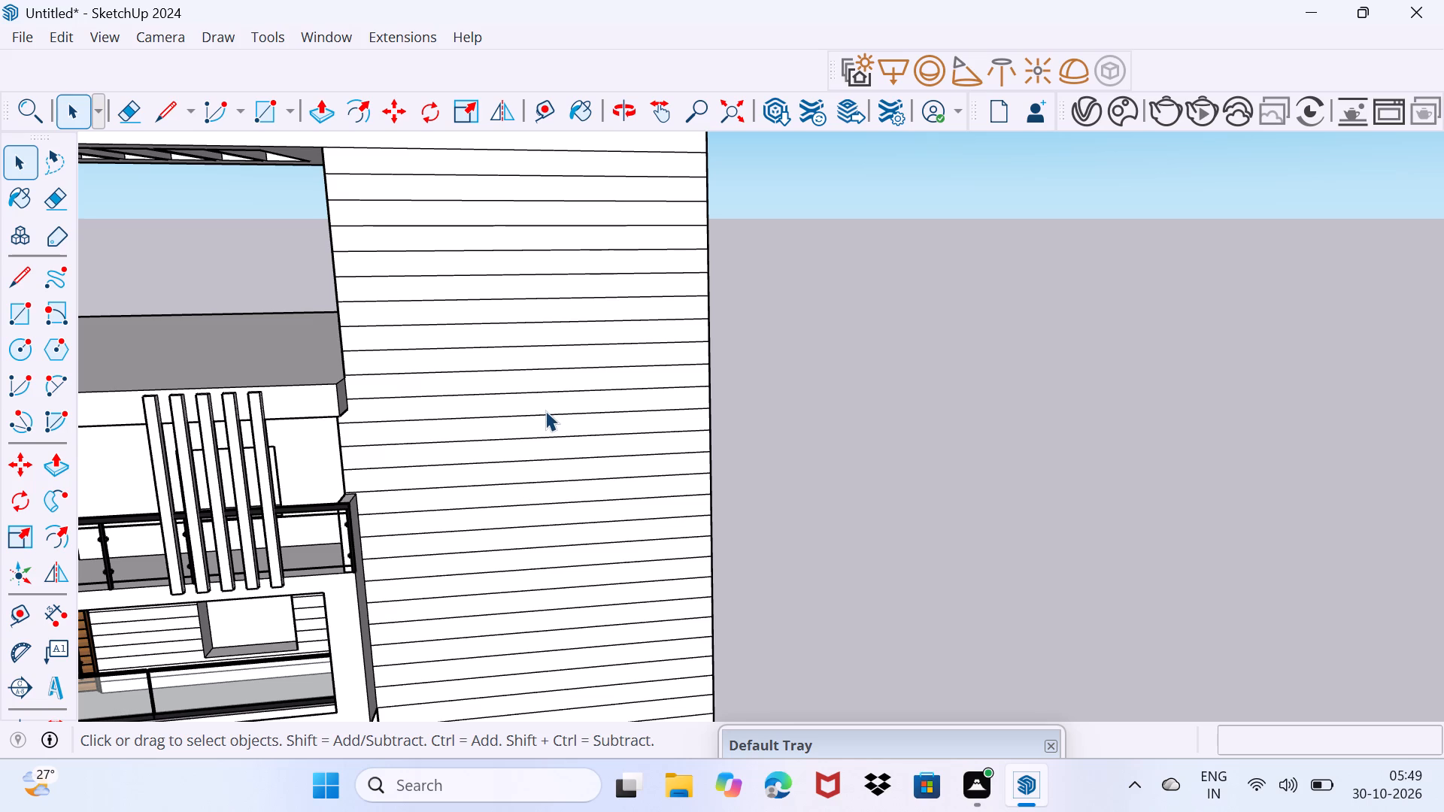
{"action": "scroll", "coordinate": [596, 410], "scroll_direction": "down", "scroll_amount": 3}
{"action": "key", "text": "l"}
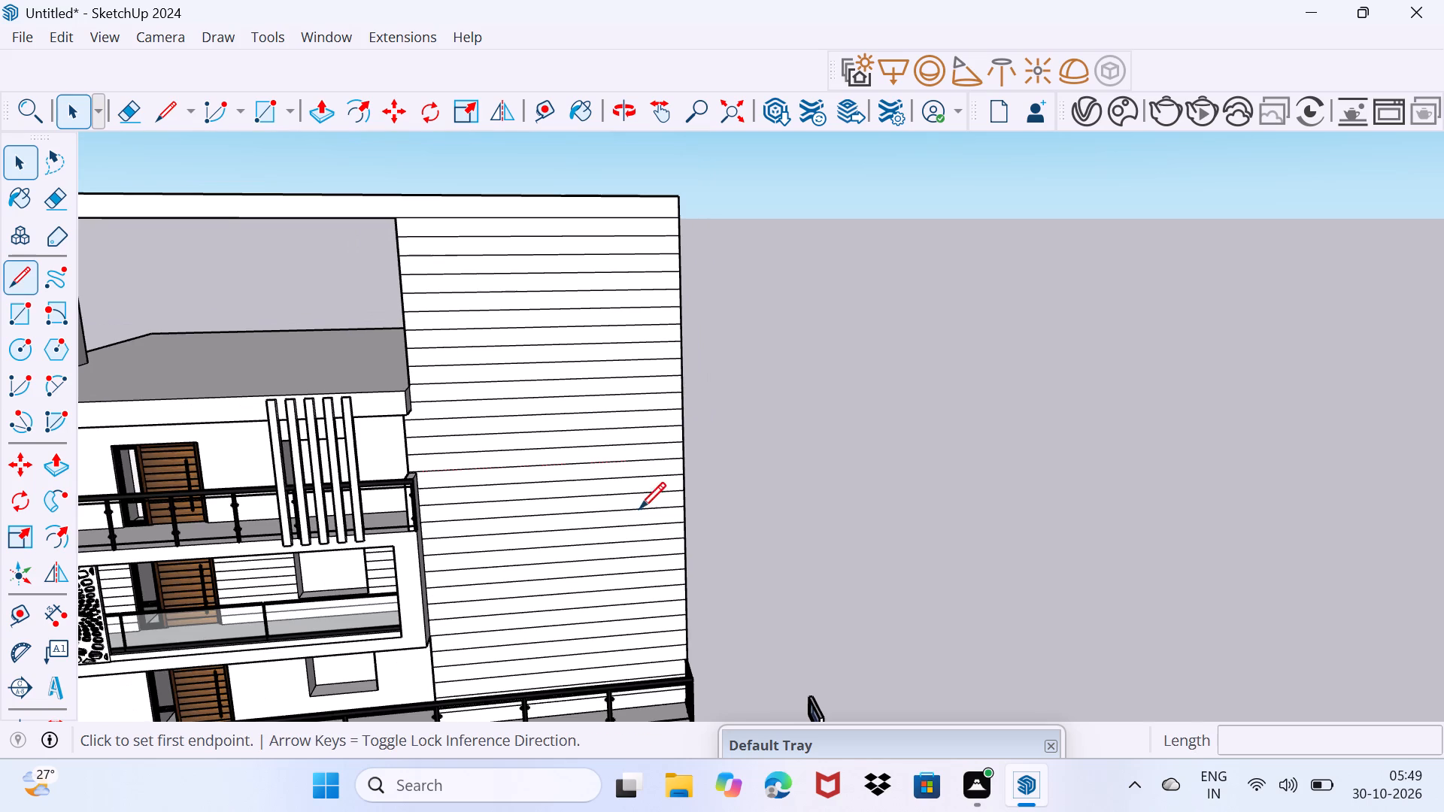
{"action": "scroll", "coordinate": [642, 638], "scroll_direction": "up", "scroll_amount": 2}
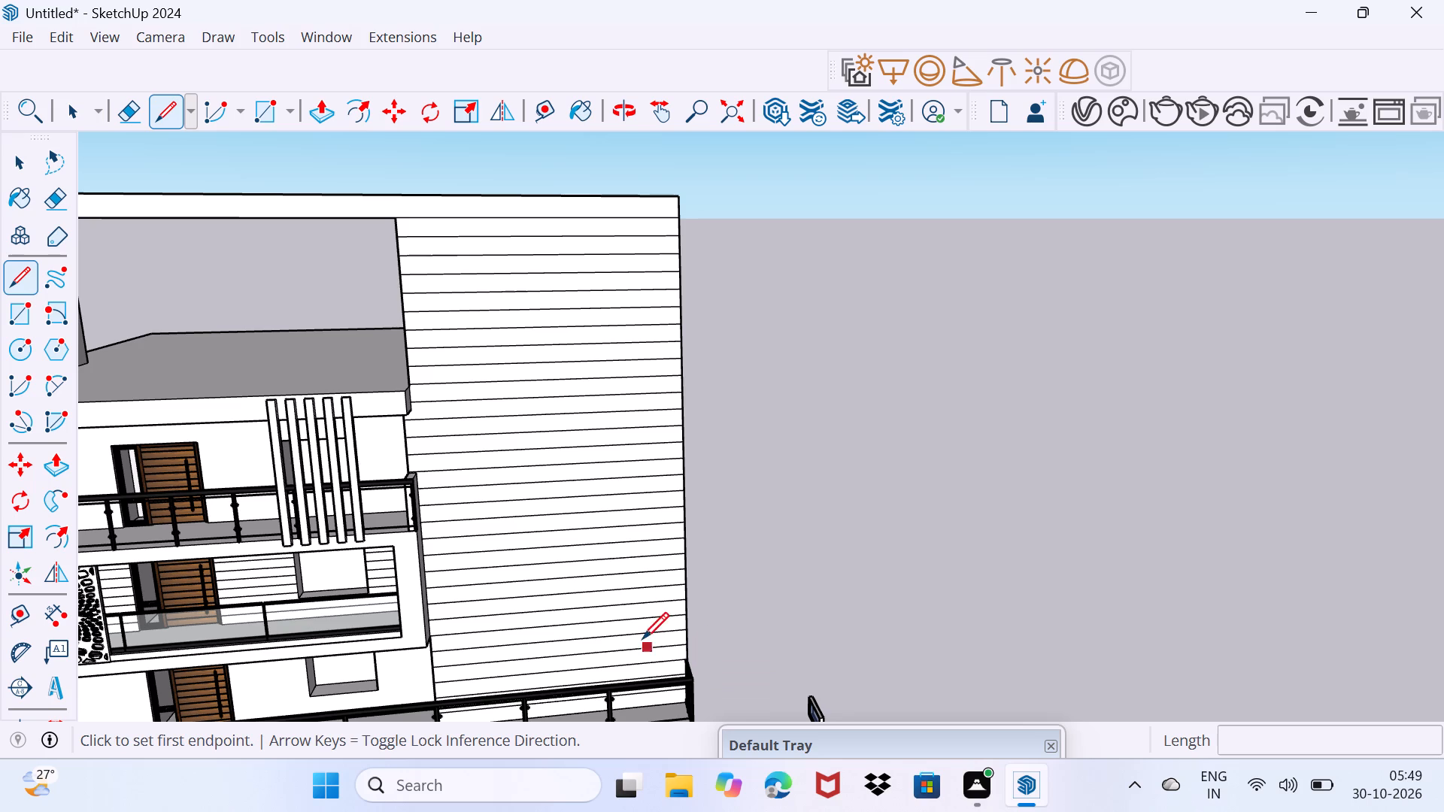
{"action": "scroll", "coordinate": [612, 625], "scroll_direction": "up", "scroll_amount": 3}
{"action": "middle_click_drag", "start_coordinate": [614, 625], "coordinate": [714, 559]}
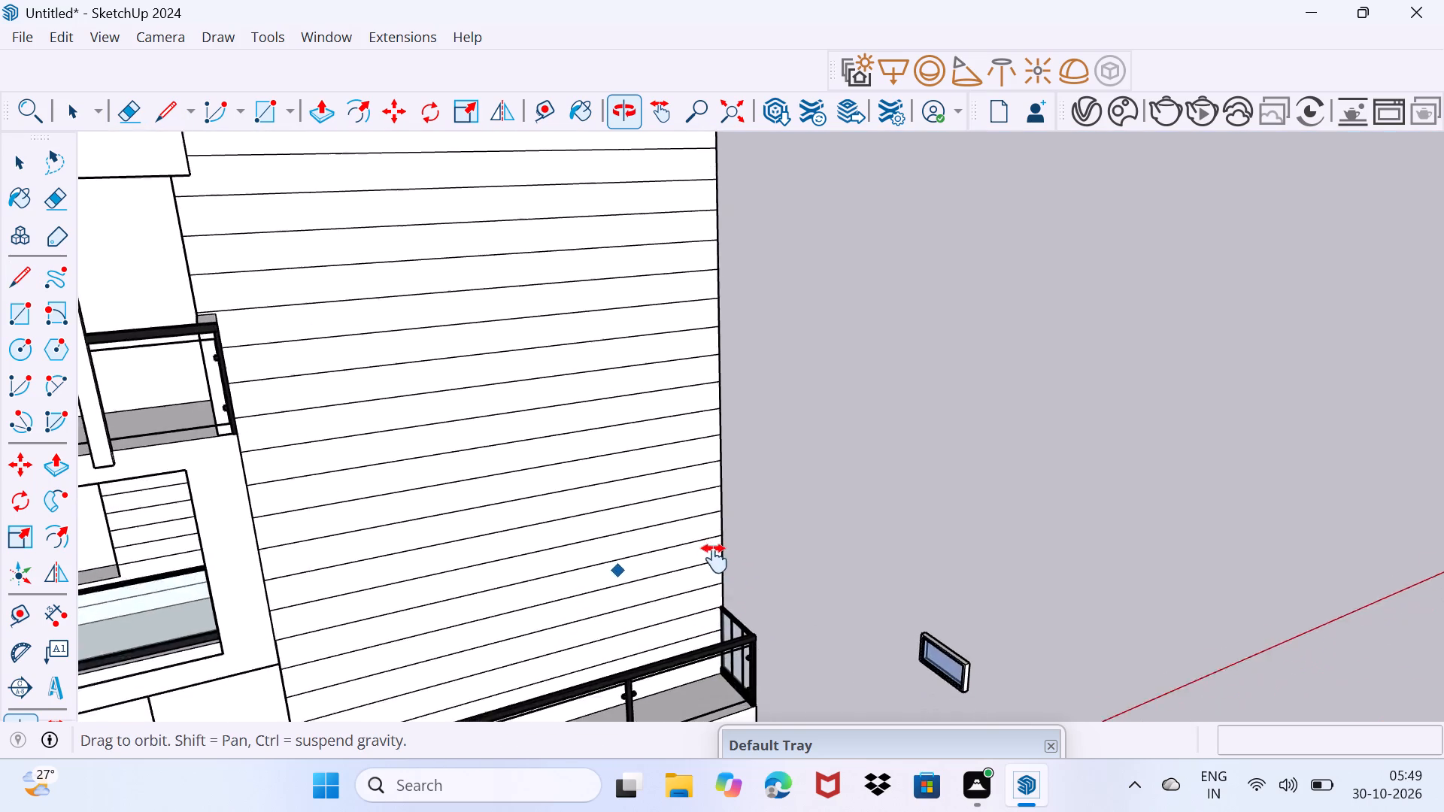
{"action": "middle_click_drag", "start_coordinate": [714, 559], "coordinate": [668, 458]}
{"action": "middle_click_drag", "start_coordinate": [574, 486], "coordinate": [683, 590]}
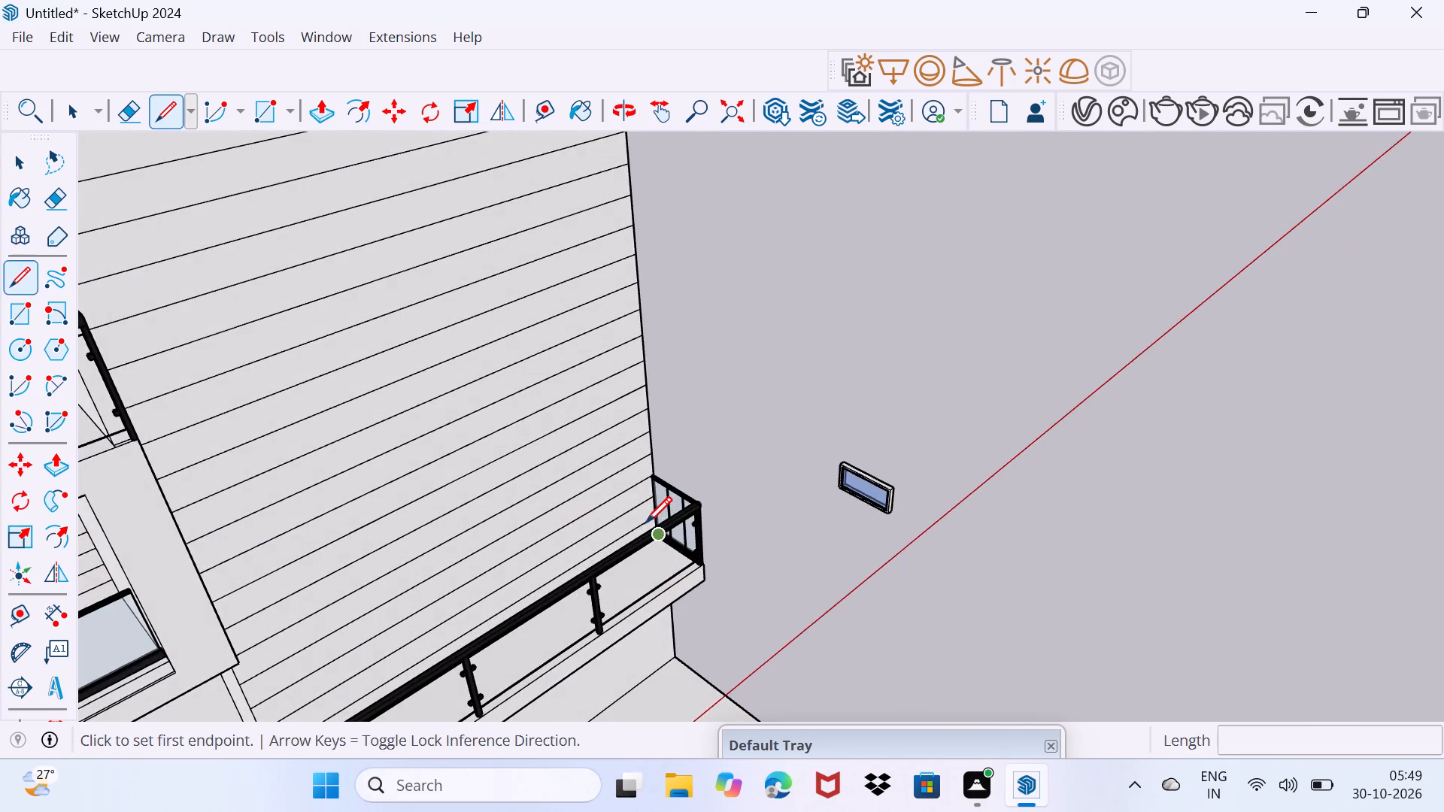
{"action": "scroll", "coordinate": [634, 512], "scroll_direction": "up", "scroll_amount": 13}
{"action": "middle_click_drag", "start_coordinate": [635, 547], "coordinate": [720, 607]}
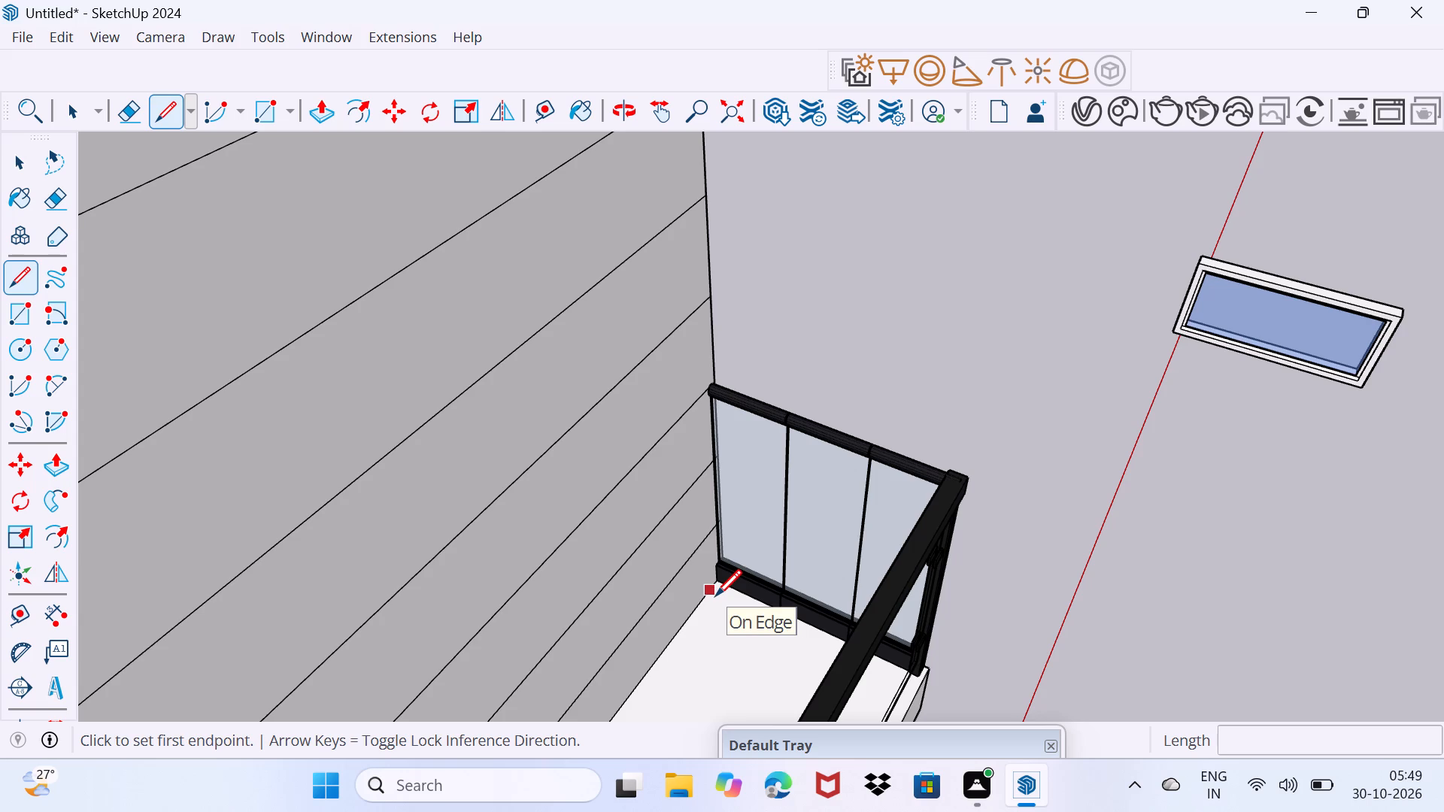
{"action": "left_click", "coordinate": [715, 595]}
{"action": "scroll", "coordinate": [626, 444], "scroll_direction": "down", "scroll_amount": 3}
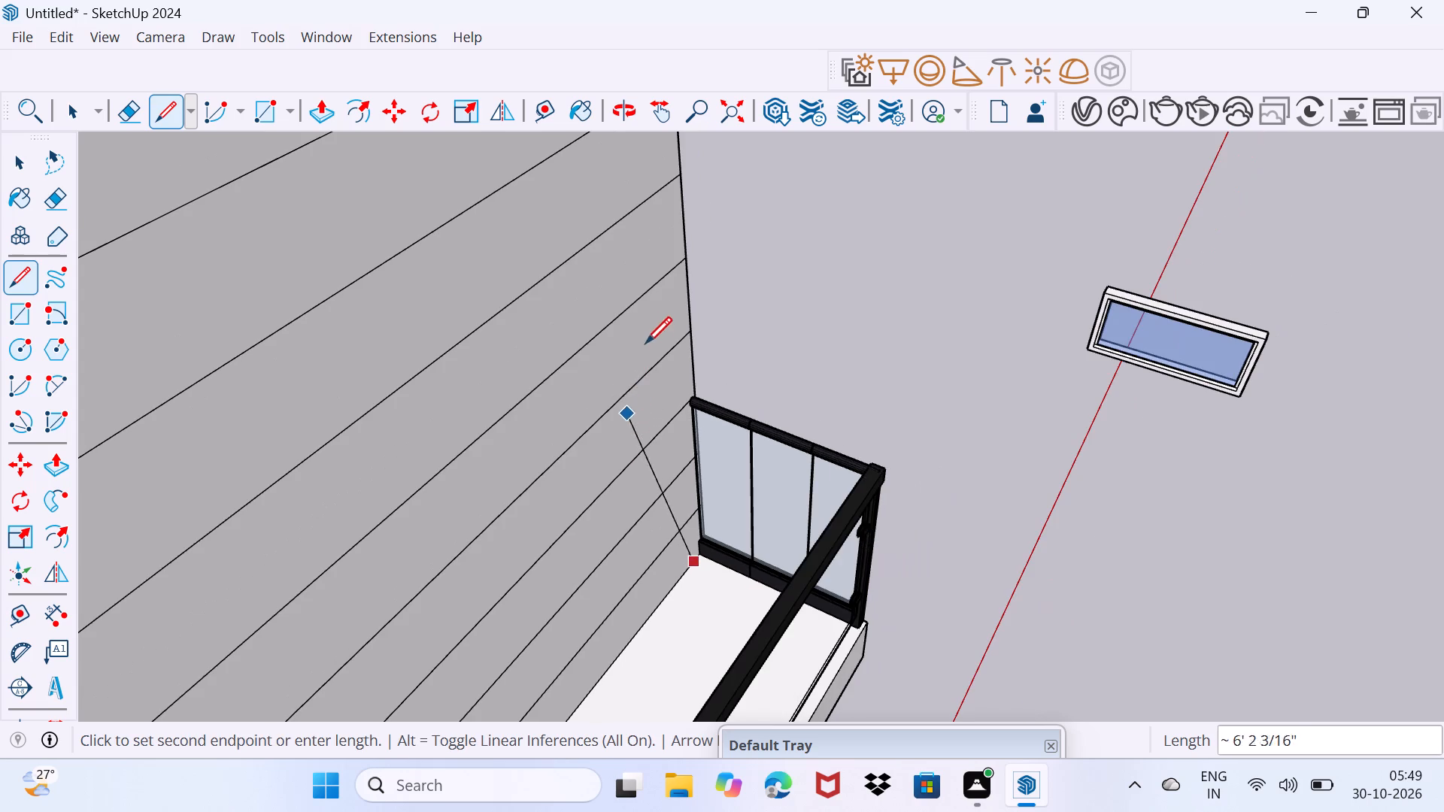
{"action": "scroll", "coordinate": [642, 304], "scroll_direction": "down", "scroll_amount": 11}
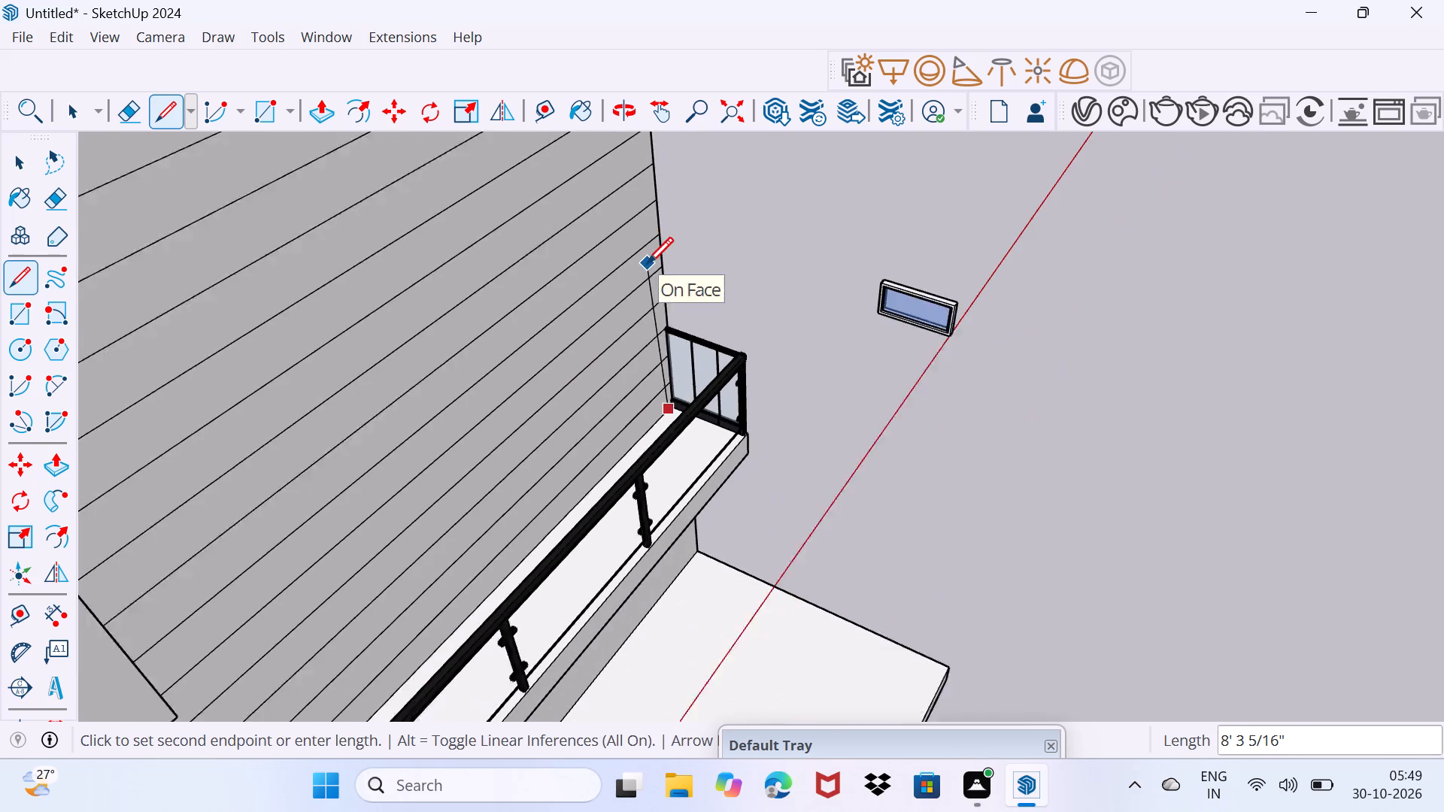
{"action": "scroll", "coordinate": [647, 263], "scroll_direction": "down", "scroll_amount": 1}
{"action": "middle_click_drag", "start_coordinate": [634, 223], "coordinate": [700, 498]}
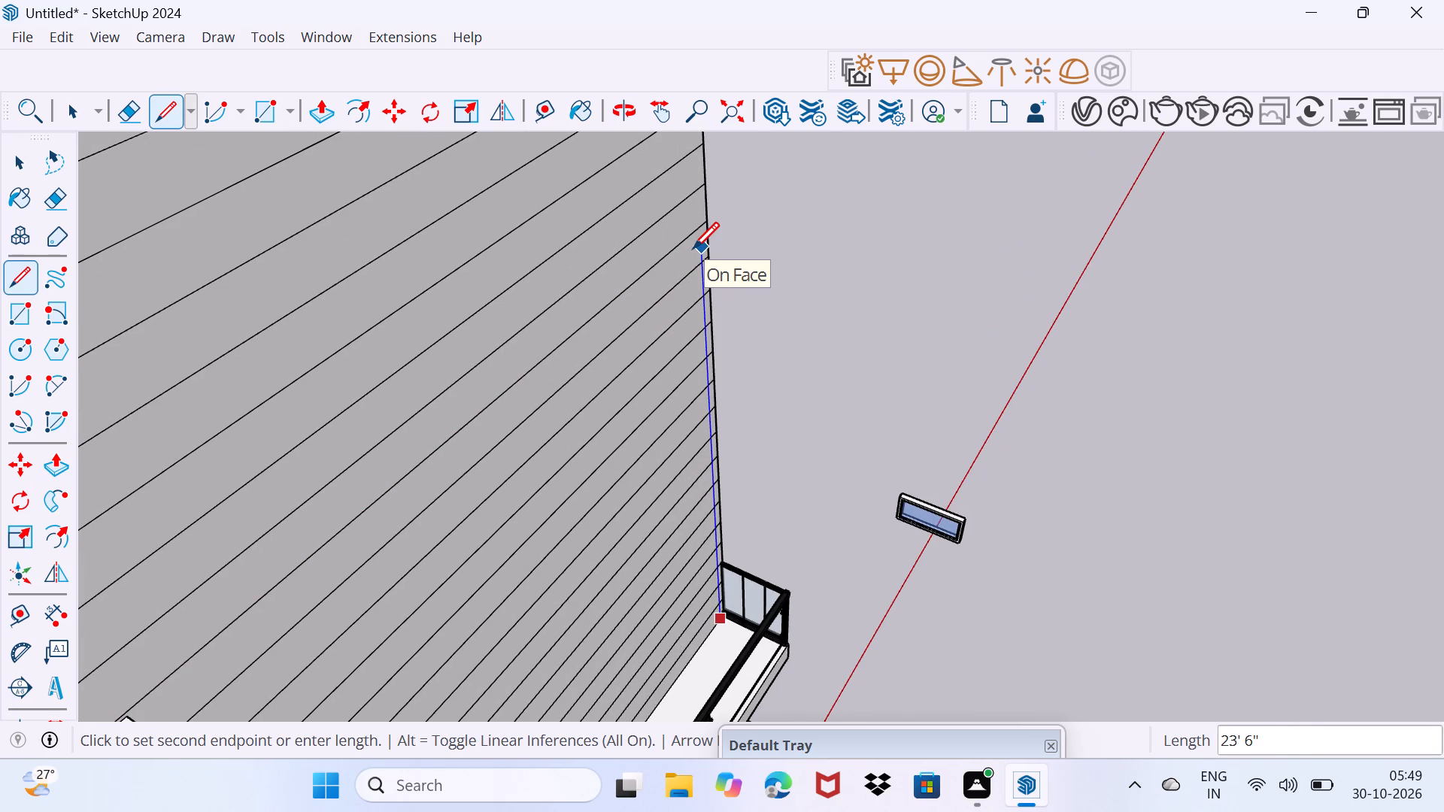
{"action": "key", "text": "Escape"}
Draw a vertical line about 39' 7 3/4" long up the striped wall from the balcony ledge, just inside its outer edge.
{"action": "scroll", "coordinate": [730, 612], "scroll_direction": "up", "scroll_amount": 4}
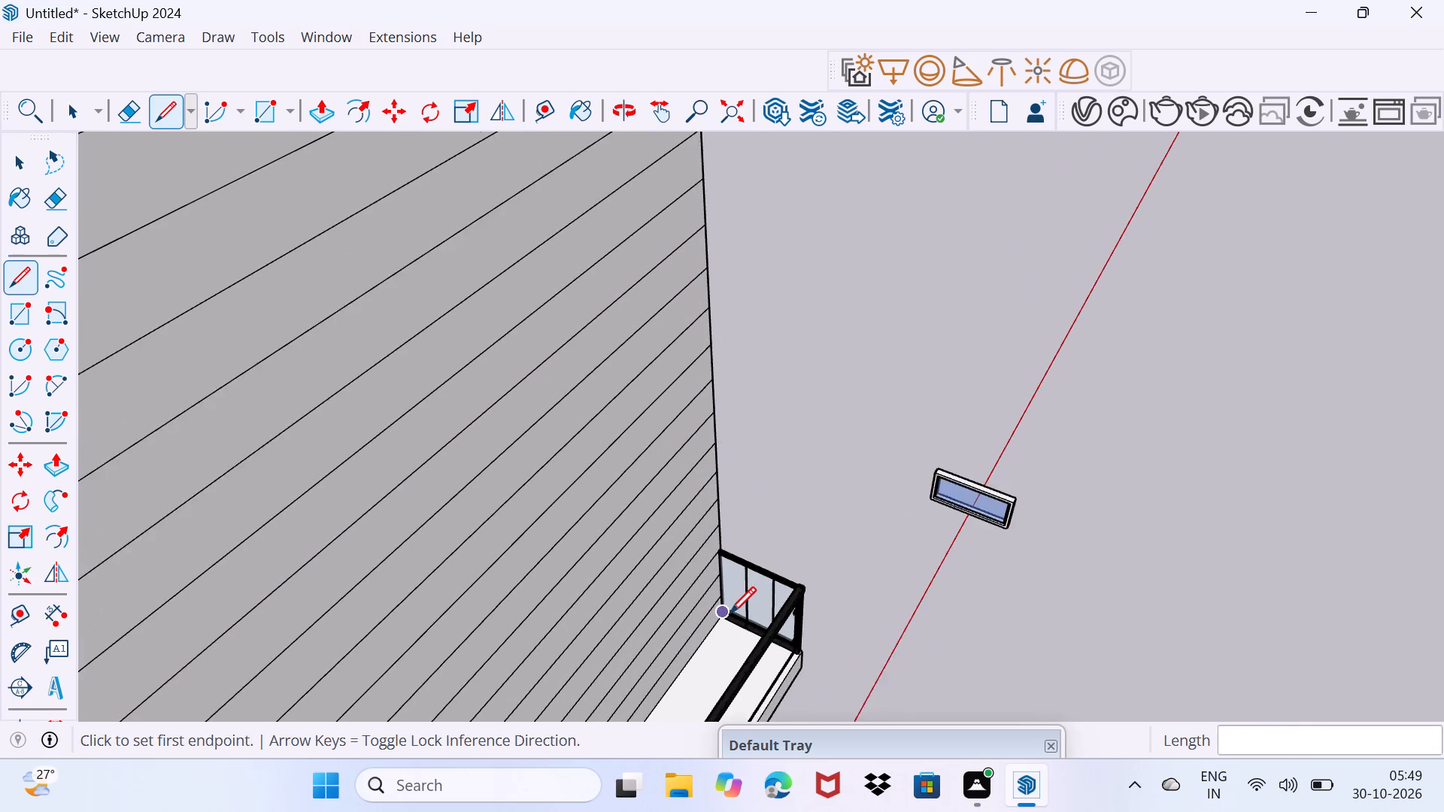
{"action": "scroll", "coordinate": [730, 613], "scroll_direction": "up", "scroll_amount": 4}
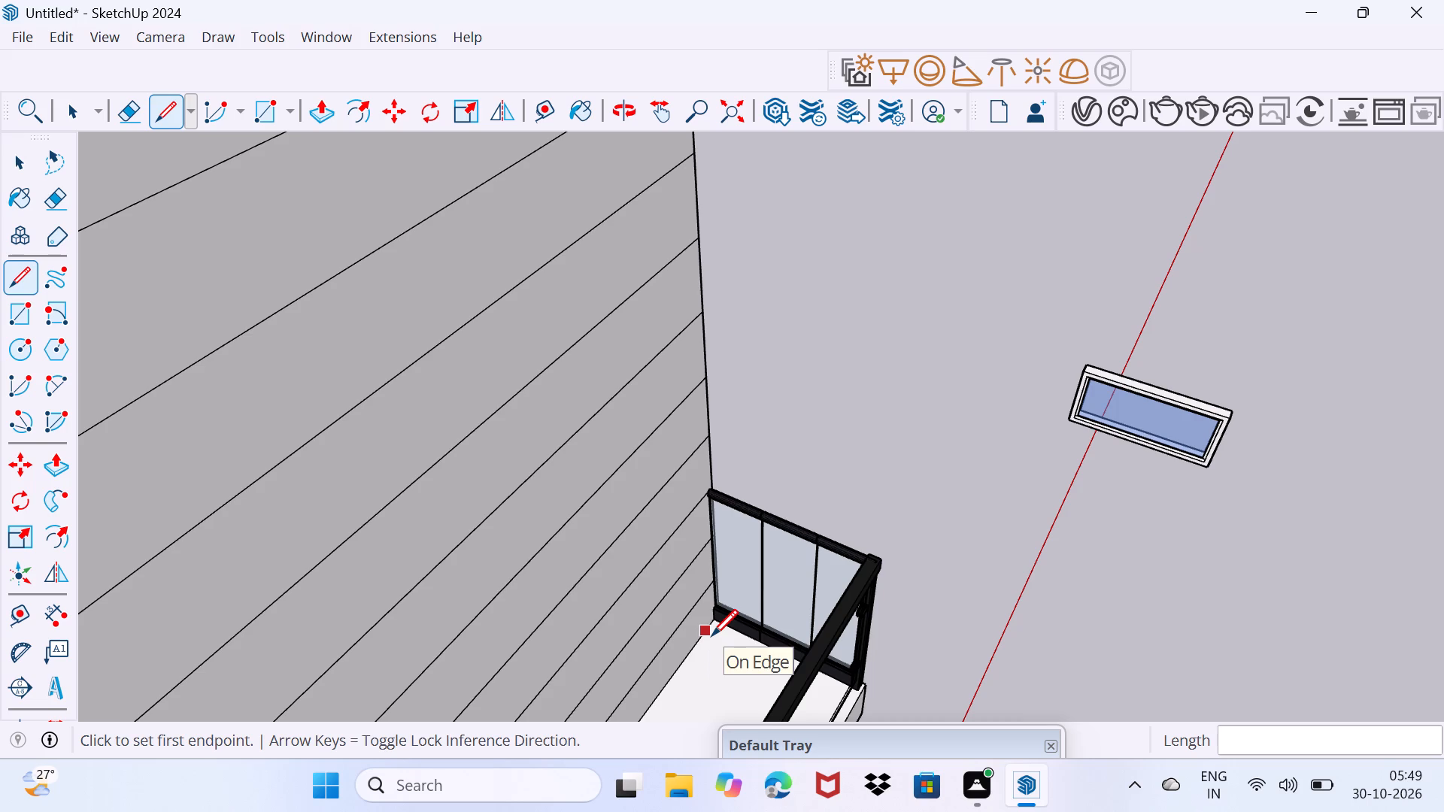
{"action": "left_click", "coordinate": [711, 635]}
{"action": "scroll", "coordinate": [624, 366], "scroll_direction": "down", "scroll_amount": 3}
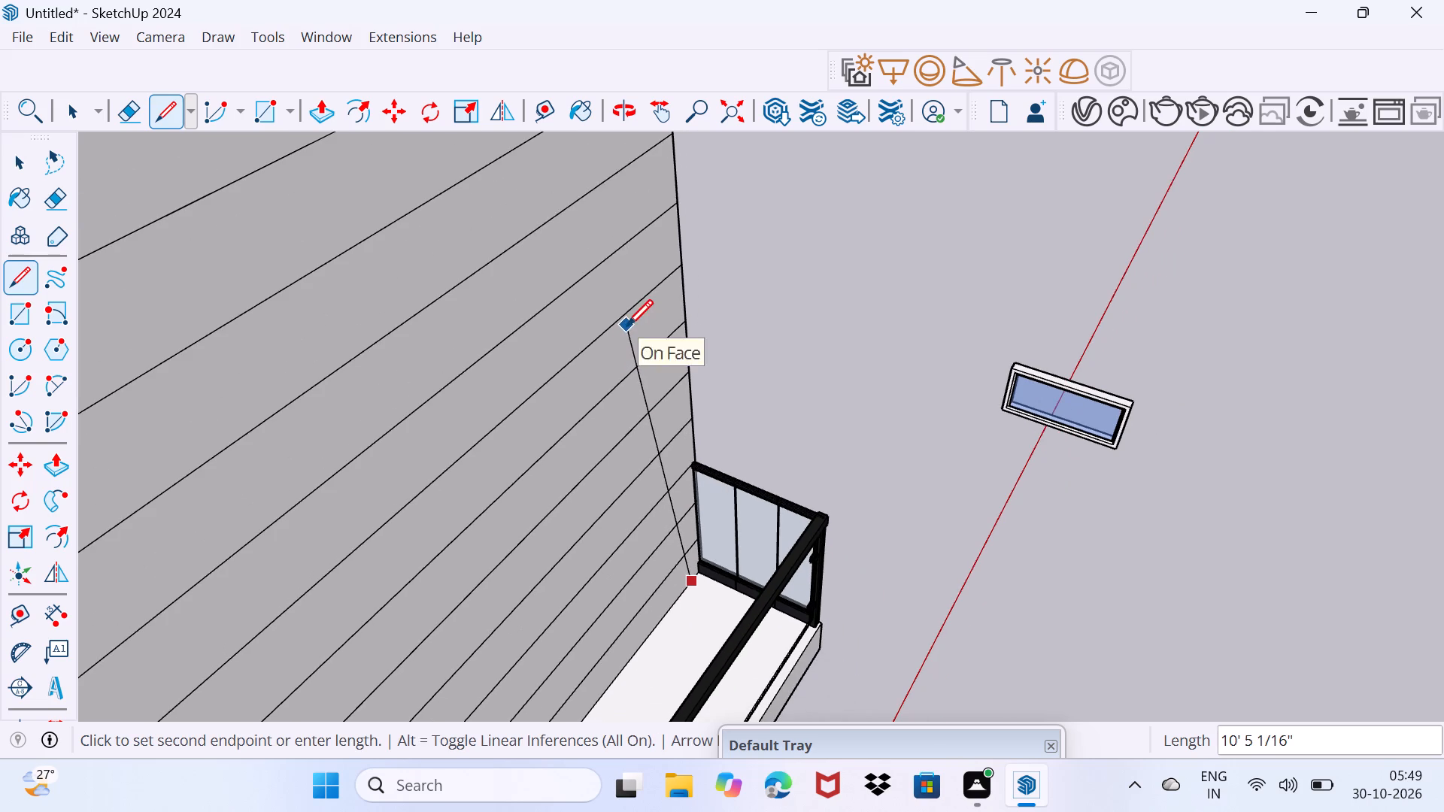
{"action": "middle_click_drag", "start_coordinate": [626, 326], "coordinate": [896, 599]}
{"action": "scroll", "coordinate": [861, 465], "scroll_direction": "down", "scroll_amount": 16}
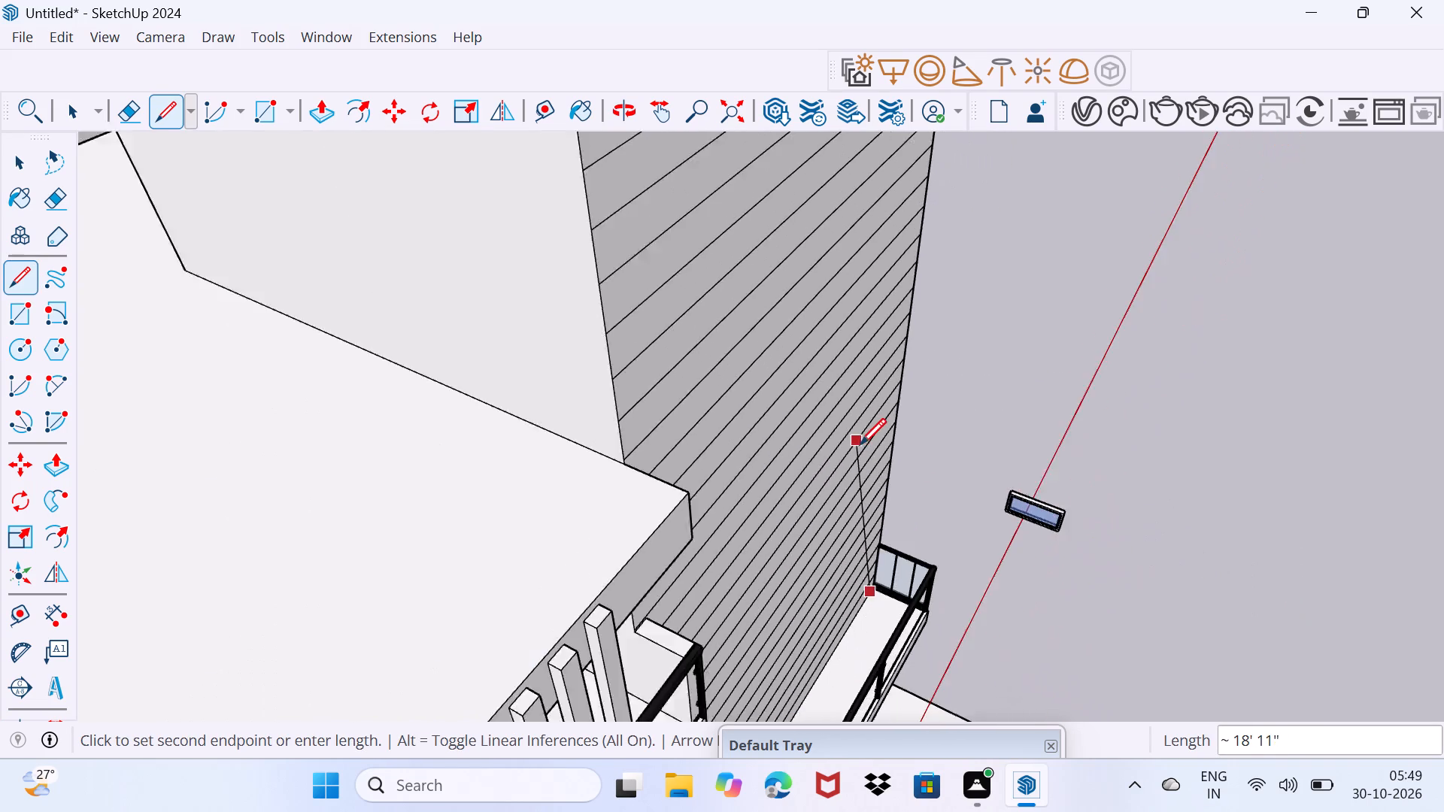
{"action": "scroll", "coordinate": [860, 444], "scroll_direction": "down", "scroll_amount": 4}
{"action": "middle_click_drag", "start_coordinate": [796, 411], "coordinate": [620, 348]}
{"action": "scroll", "coordinate": [608, 359], "scroll_direction": "down", "scroll_amount": 1}
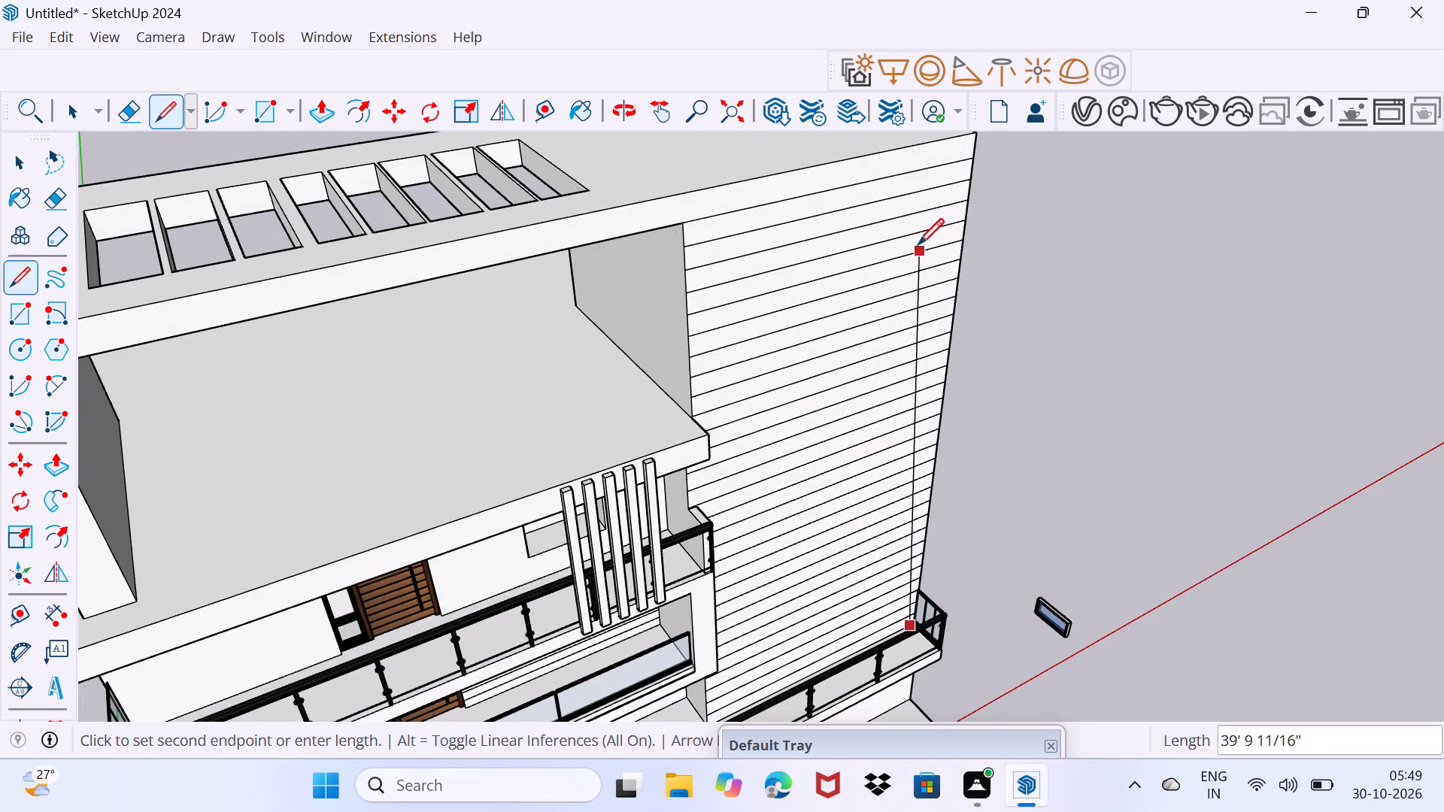
{"action": "scroll", "coordinate": [936, 211], "scroll_direction": "up", "scroll_amount": 2}
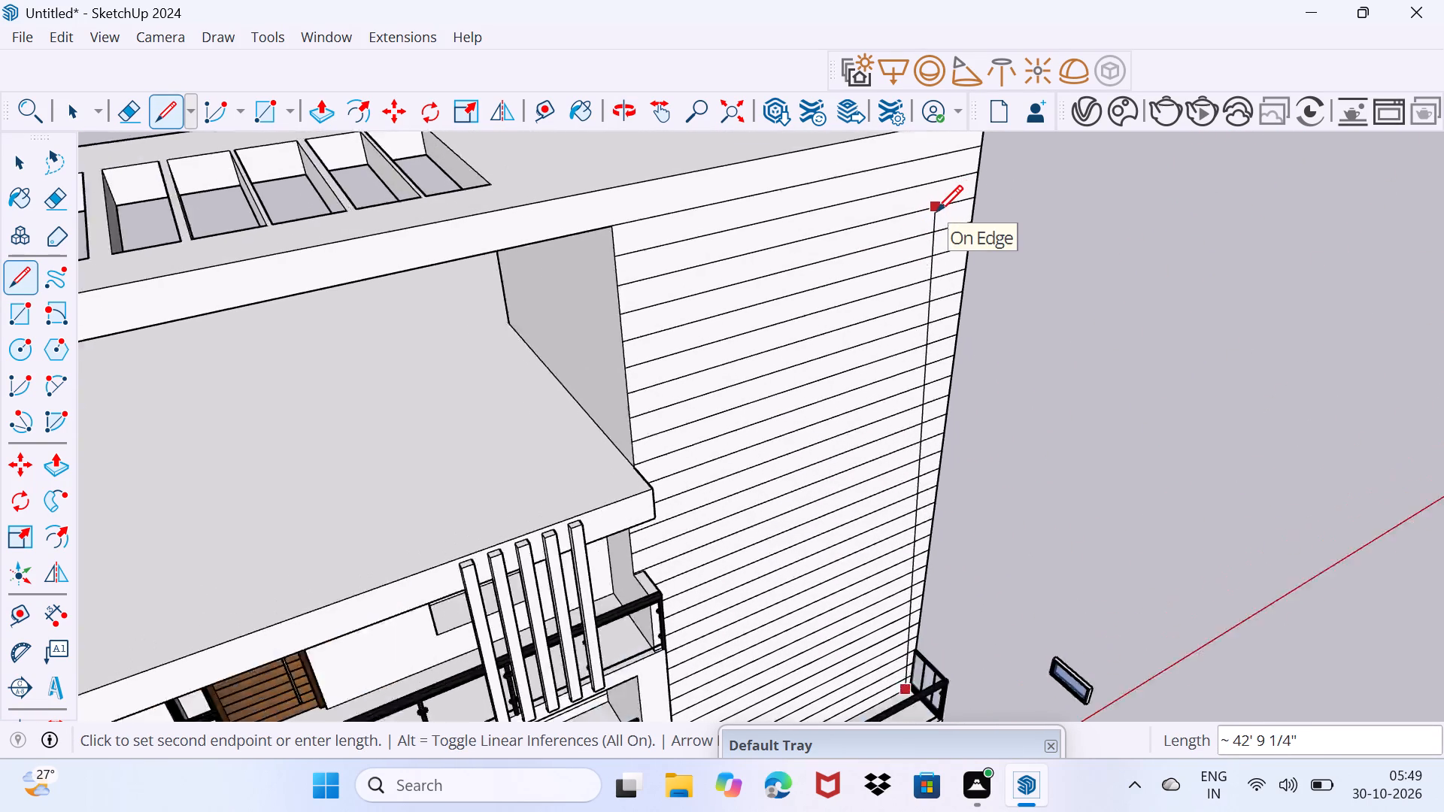
{"action": "scroll", "coordinate": [936, 211], "scroll_direction": "up", "scroll_amount": 2}
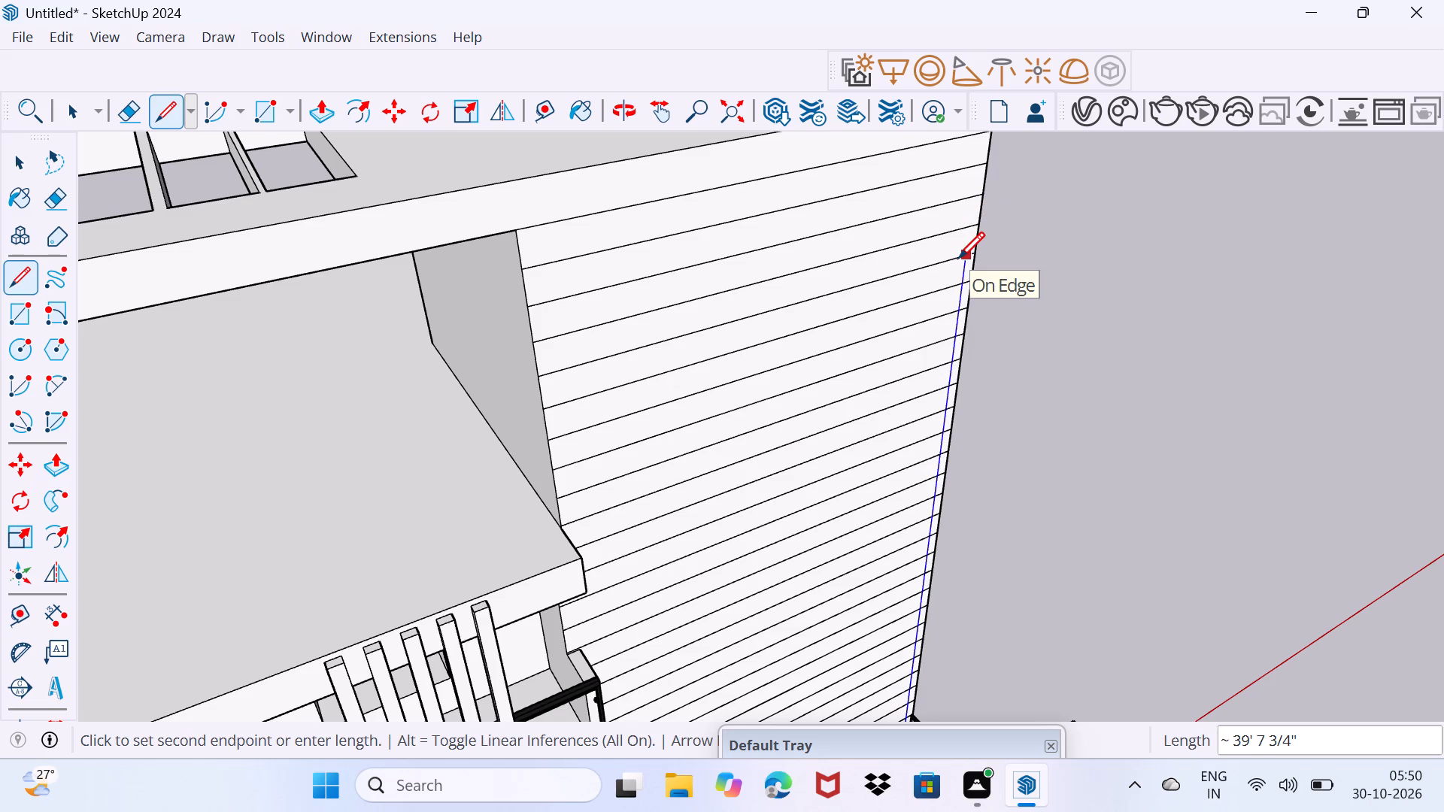
{"action": "left_click", "coordinate": [958, 258]}
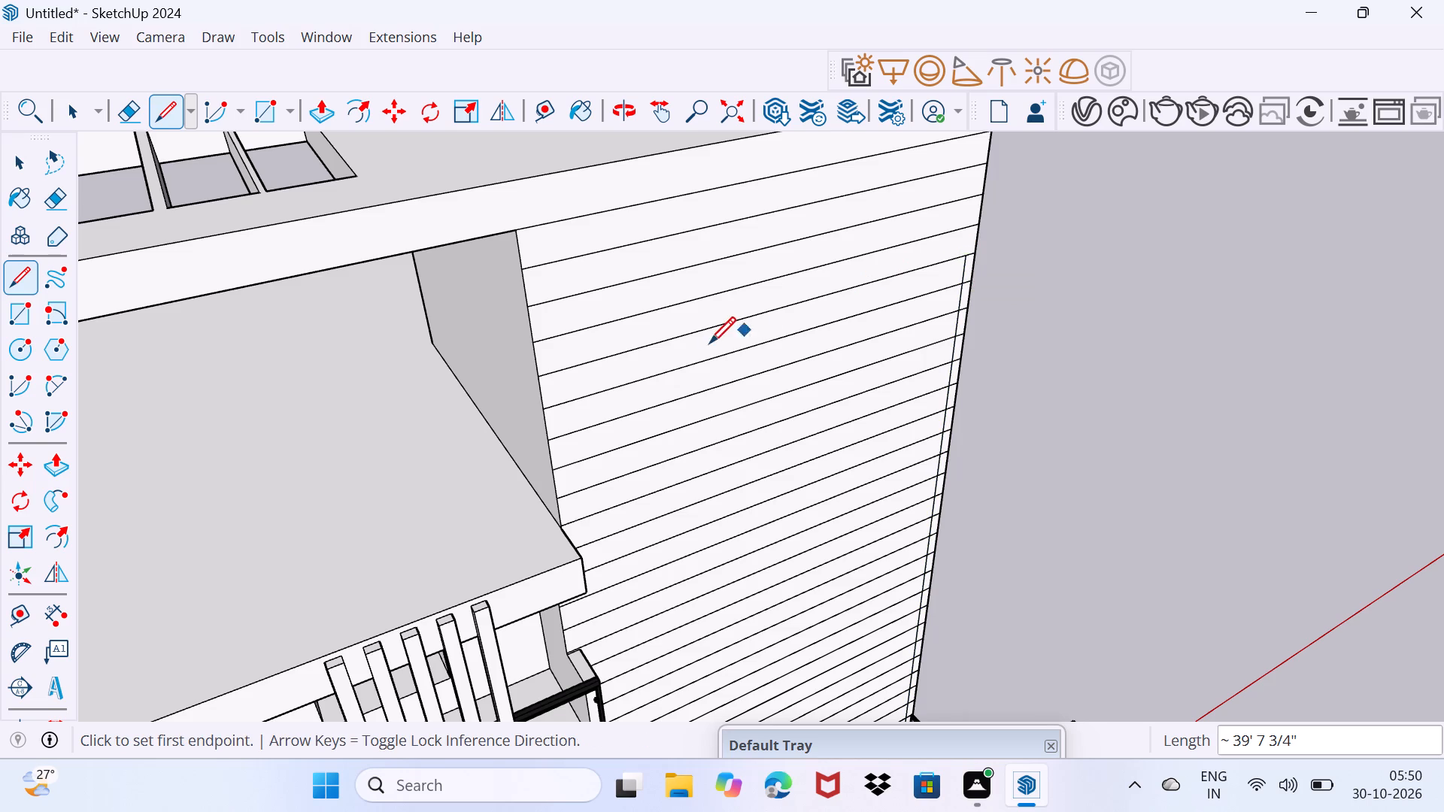
Draw a line about 7' 7 11/16" along the wall's inner edge and a vertical line about 6' 1 3/8" across the strips beside it.
{"action": "left_click", "coordinate": [532, 378]}
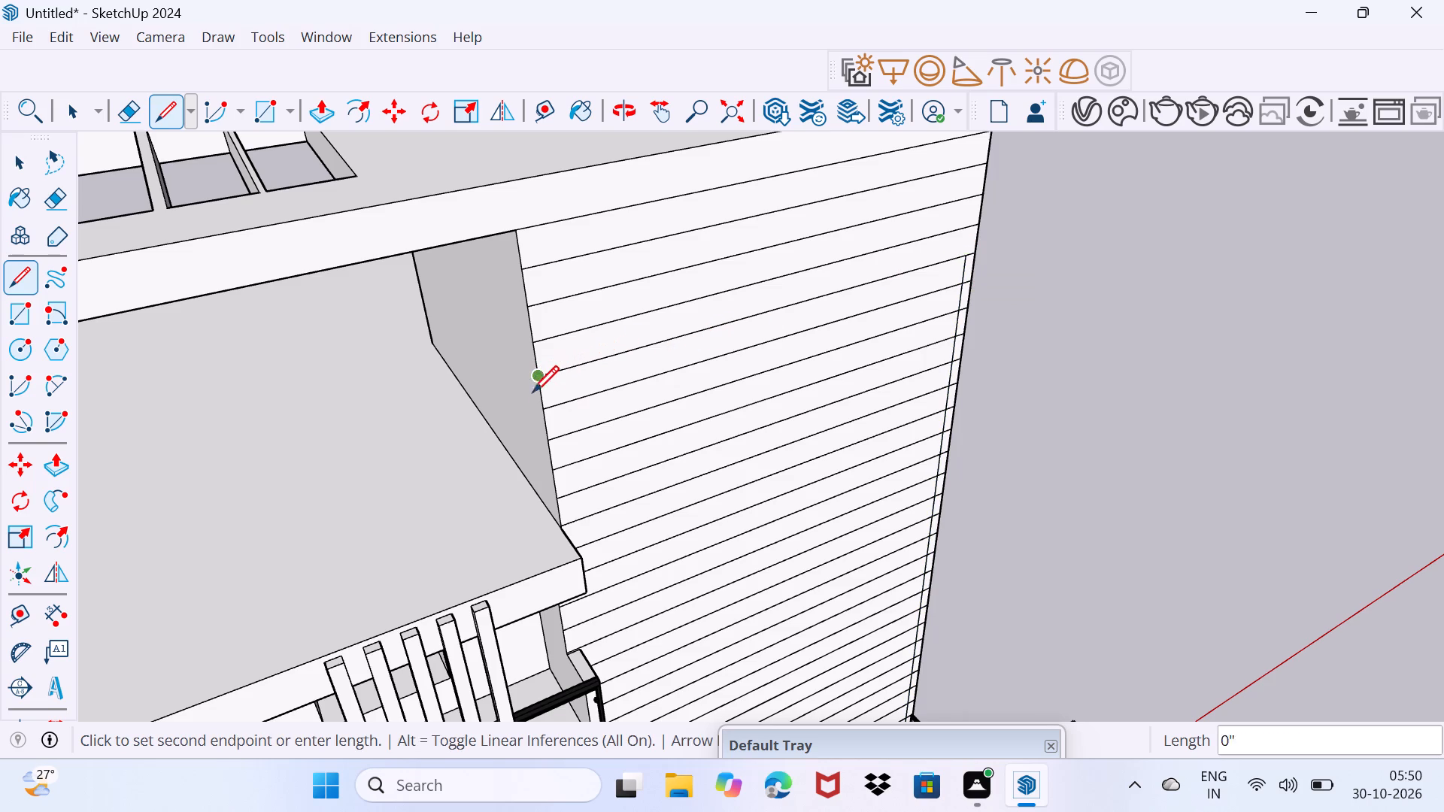
{"action": "left_click", "coordinate": [565, 528]}
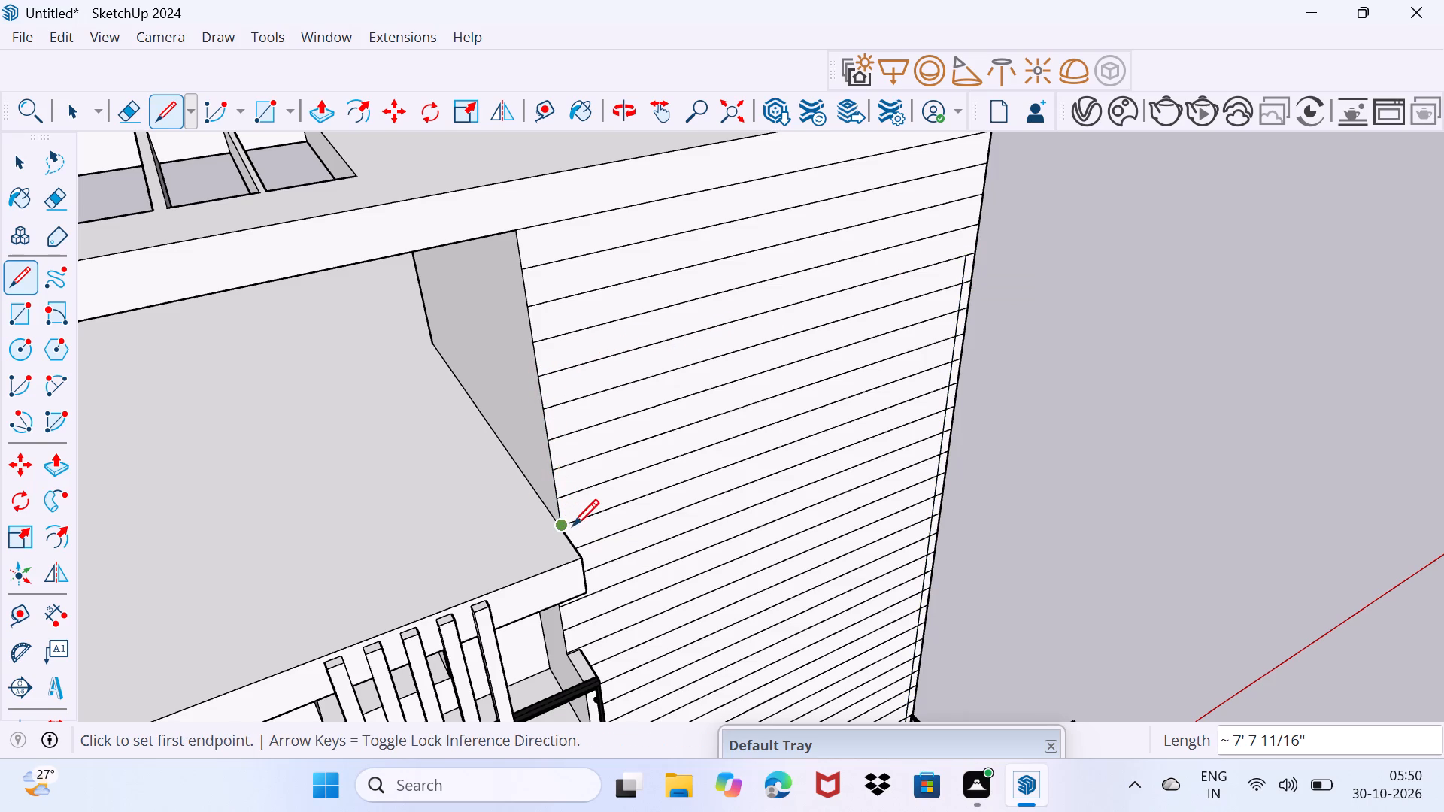
{"action": "left_click", "coordinate": [593, 519]}
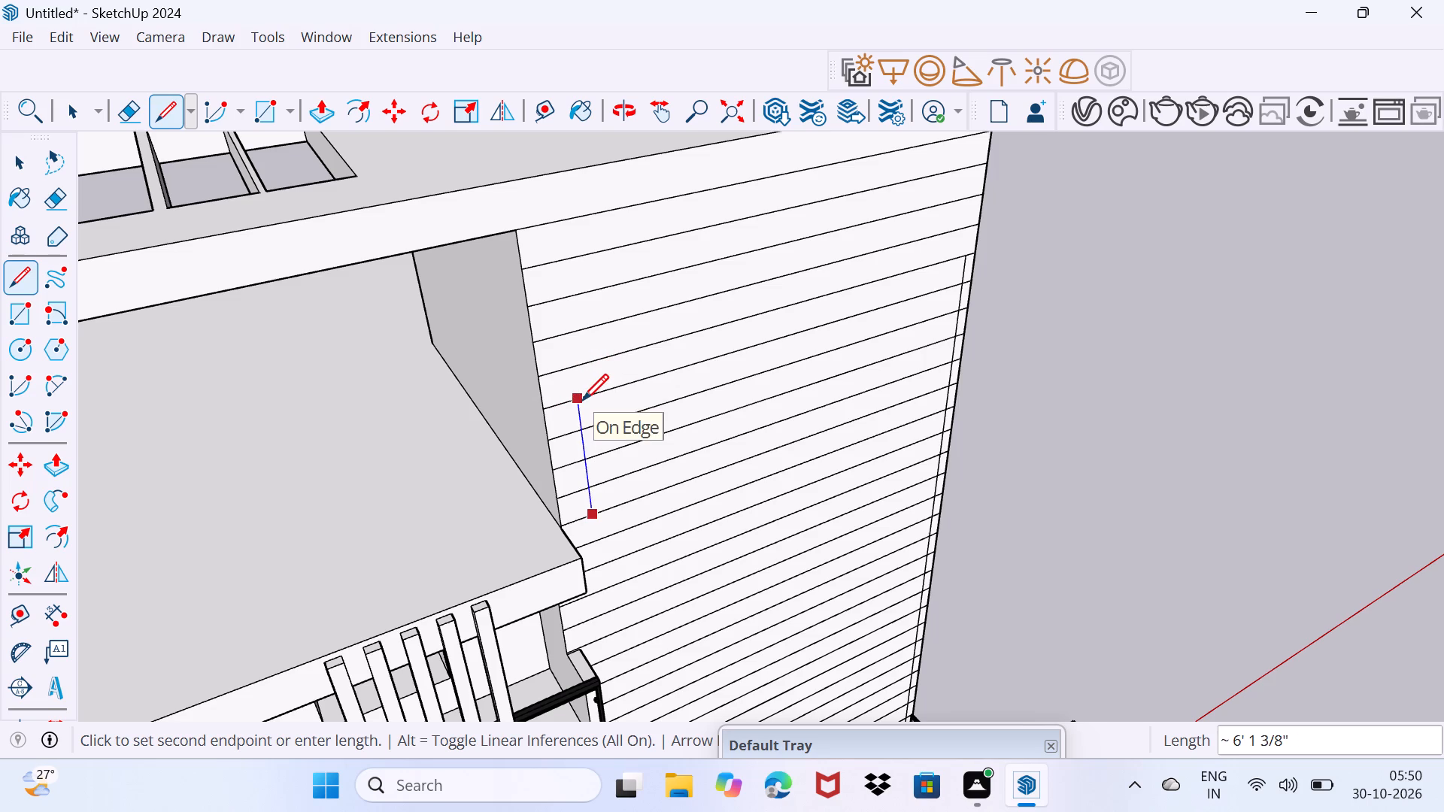
{"action": "left_click", "coordinate": [582, 400]}
{"action": "key", "text": "space"}
Erase the topmost segment of the long vertical border line near the striped wall's outer edge.
{"action": "scroll", "coordinate": [581, 392], "scroll_direction": "up", "scroll_amount": 2}
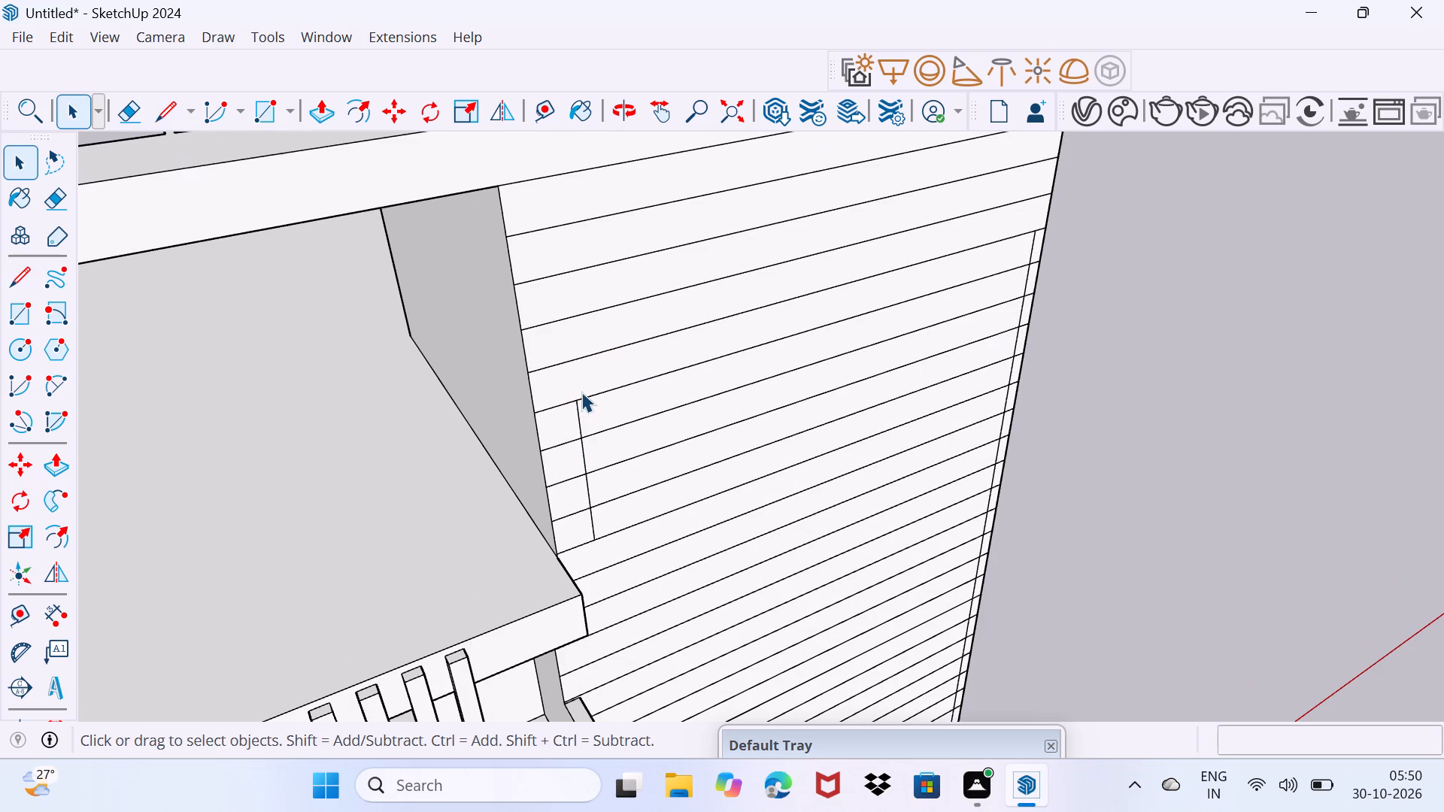
{"action": "left_click", "coordinate": [582, 381]}
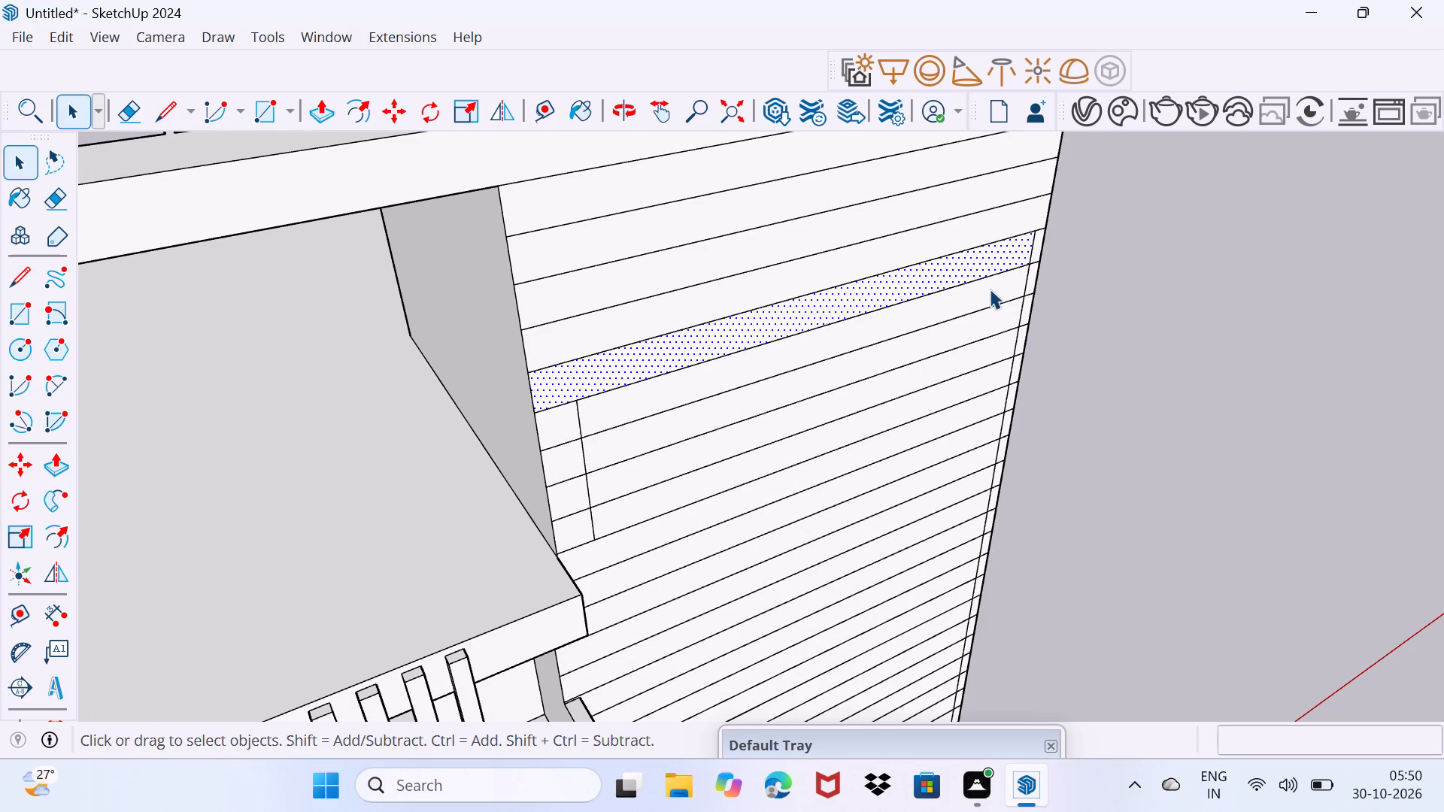
{"action": "left_click_drag", "start_coordinate": [957, 310], "coordinate": [988, 272]}
{"action": "scroll", "coordinate": [982, 250], "scroll_direction": "up", "scroll_amount": 3}
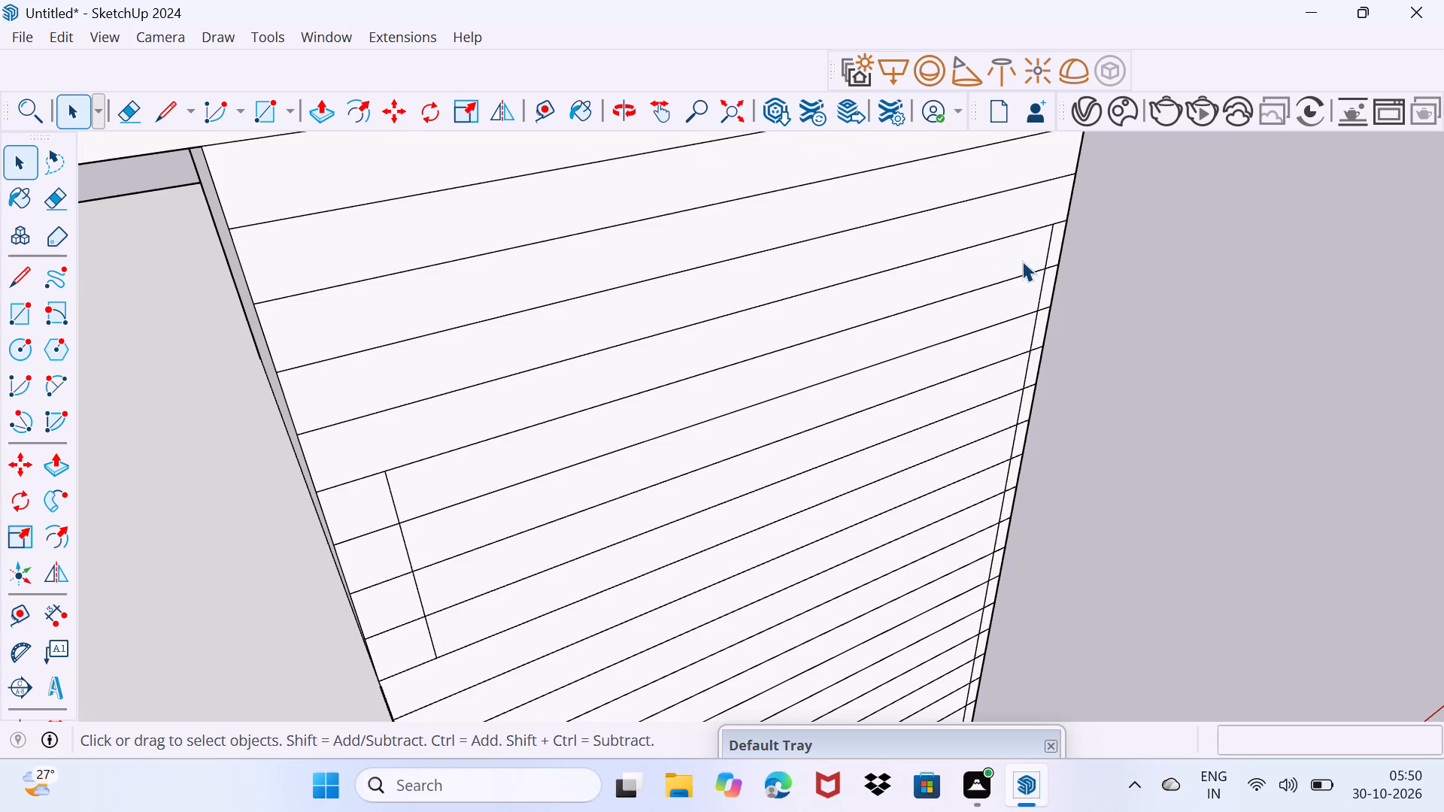
{"action": "key", "text": "e"}
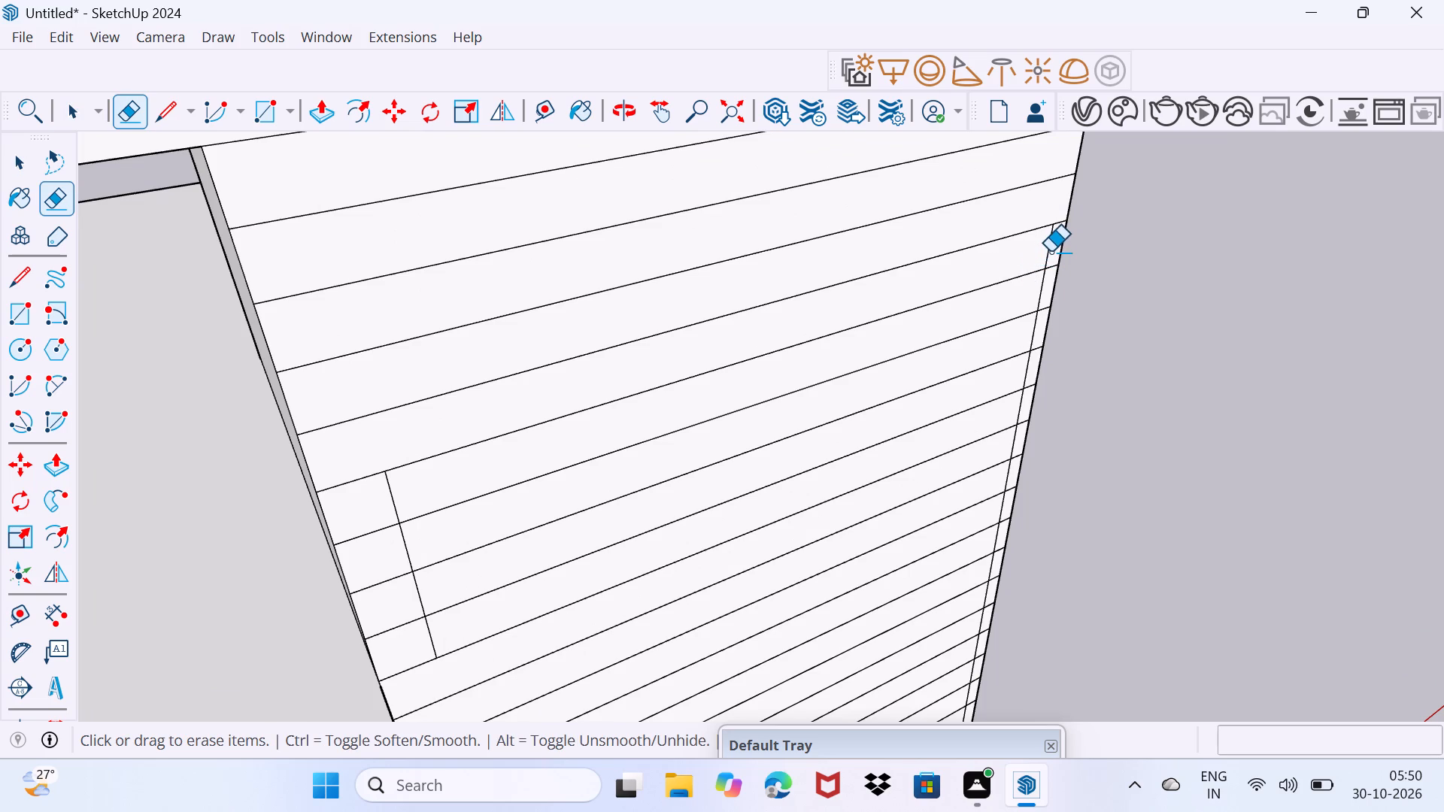
{"action": "left_click", "coordinate": [1045, 252]}
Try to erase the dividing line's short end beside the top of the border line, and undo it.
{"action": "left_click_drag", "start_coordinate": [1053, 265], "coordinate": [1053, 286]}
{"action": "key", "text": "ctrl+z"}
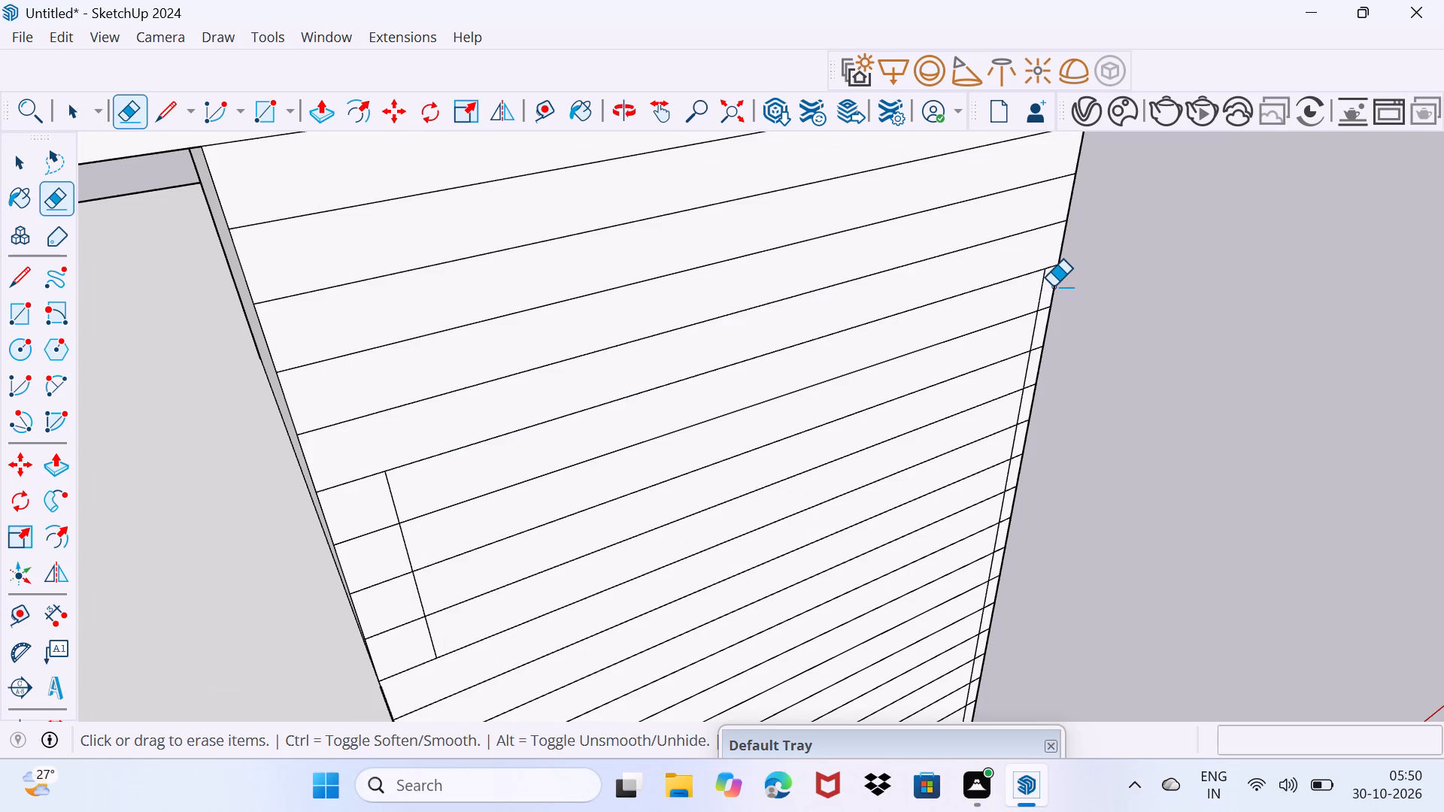
Erase the short dividing-line ends between the border line and the wall's outer edge, working down from the border's top.
{"action": "middle_click_drag", "start_coordinate": [1051, 347], "coordinate": [620, 178]}
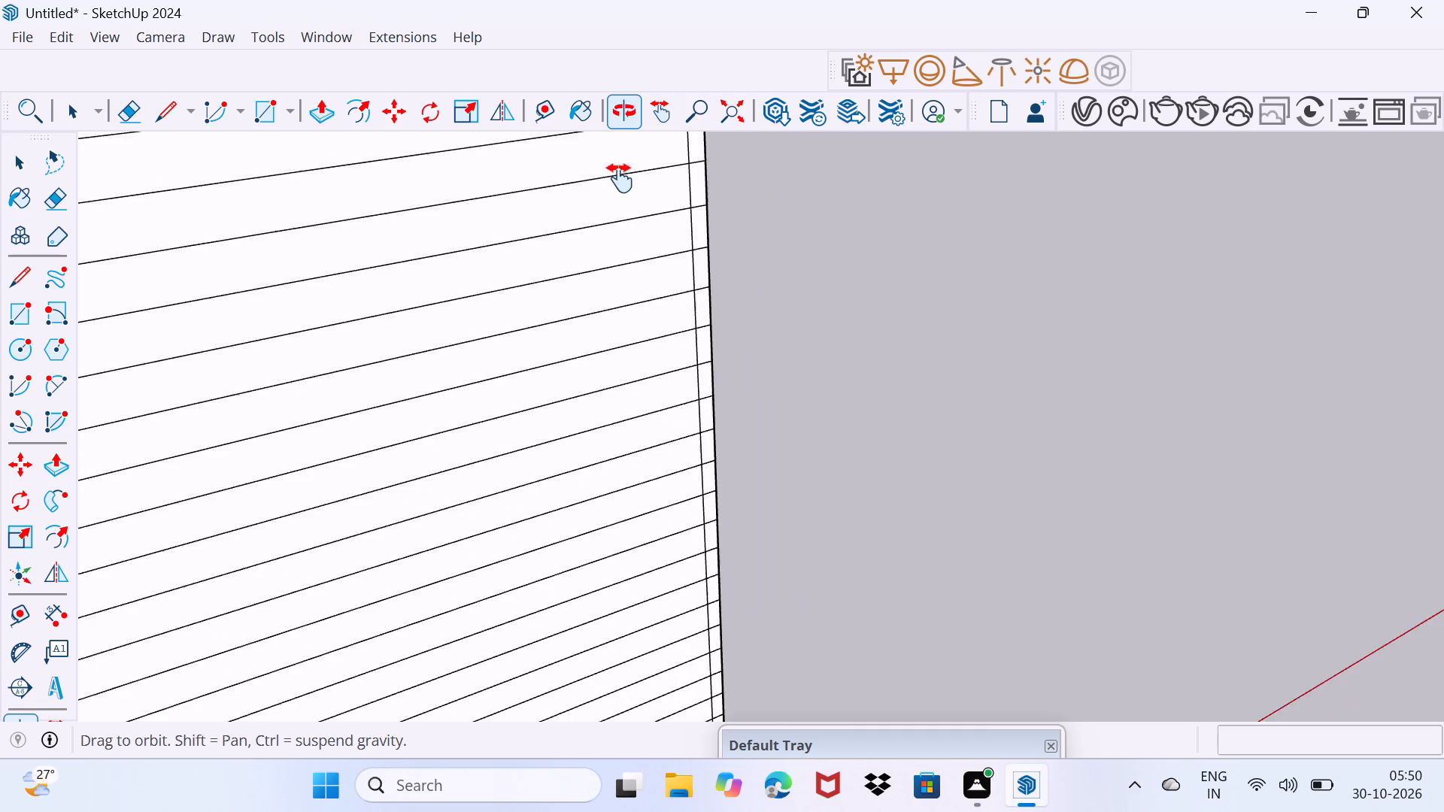
{"action": "middle_click_drag", "start_coordinate": [620, 178], "coordinate": [592, 183]}
{"action": "scroll", "coordinate": [605, 277], "scroll_direction": "up", "scroll_amount": 1}
{"action": "middle_click_drag", "start_coordinate": [605, 277], "coordinate": [536, 360]}
{"action": "scroll", "coordinate": [537, 213], "scroll_direction": "up", "scroll_amount": 1}
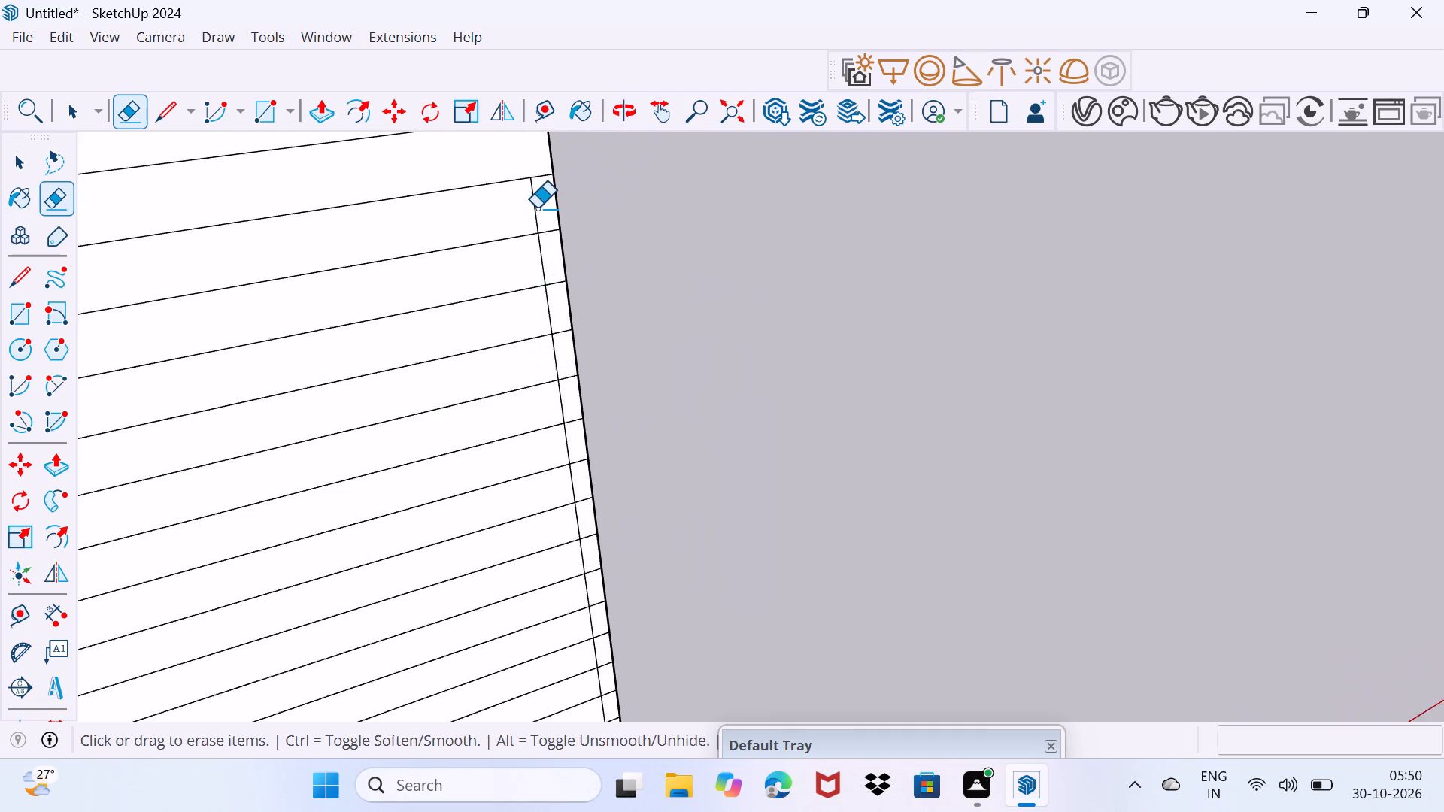
{"action": "scroll", "coordinate": [537, 208], "scroll_direction": "up", "scroll_amount": 2}
{"action": "left_click", "coordinate": [540, 169]}
{"action": "left_click_drag", "start_coordinate": [555, 237], "coordinate": [557, 256]}
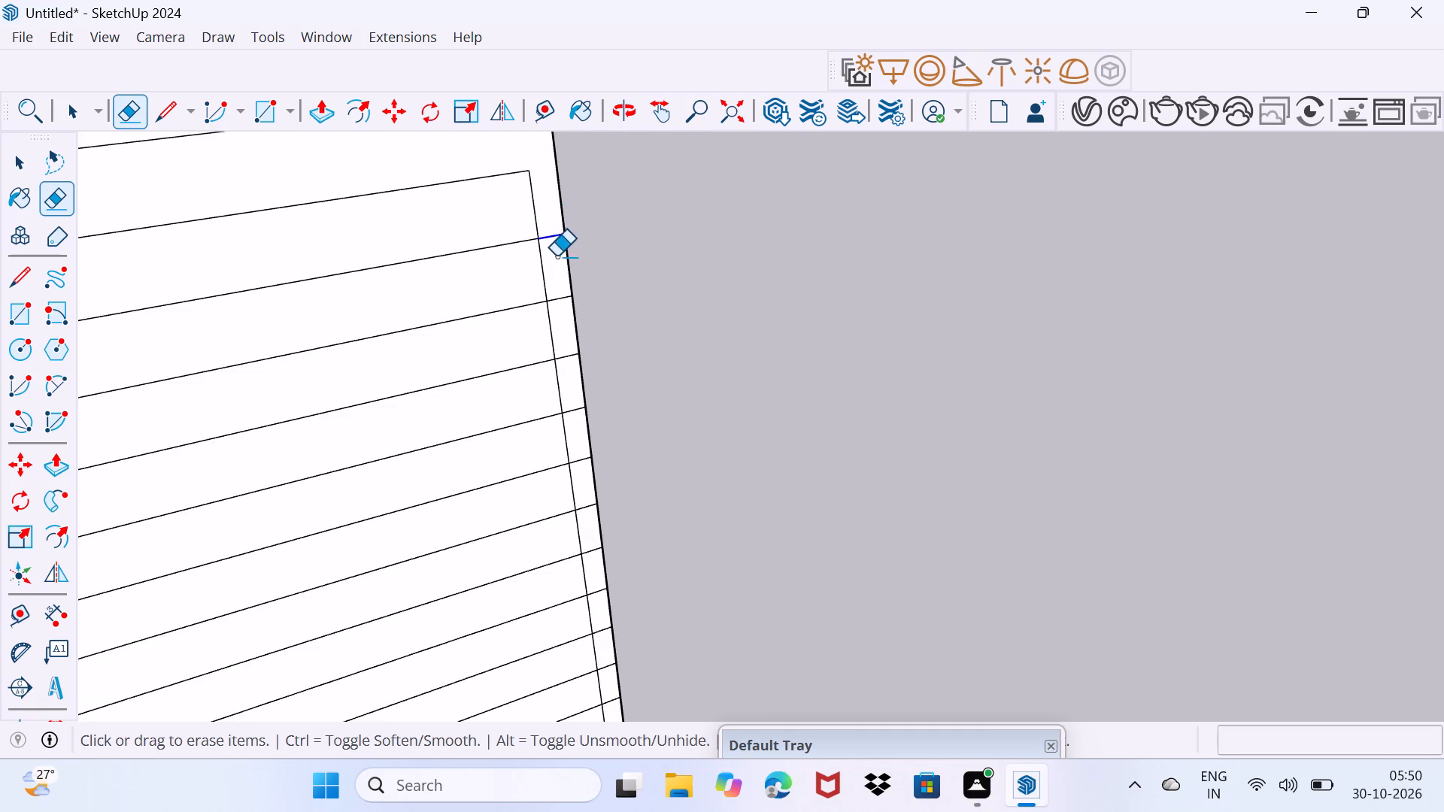
{"action": "left_click_drag", "start_coordinate": [557, 256], "coordinate": [579, 453]}
{"action": "middle_click_drag", "start_coordinate": [578, 453], "coordinate": [493, 170], "text": "shift"}
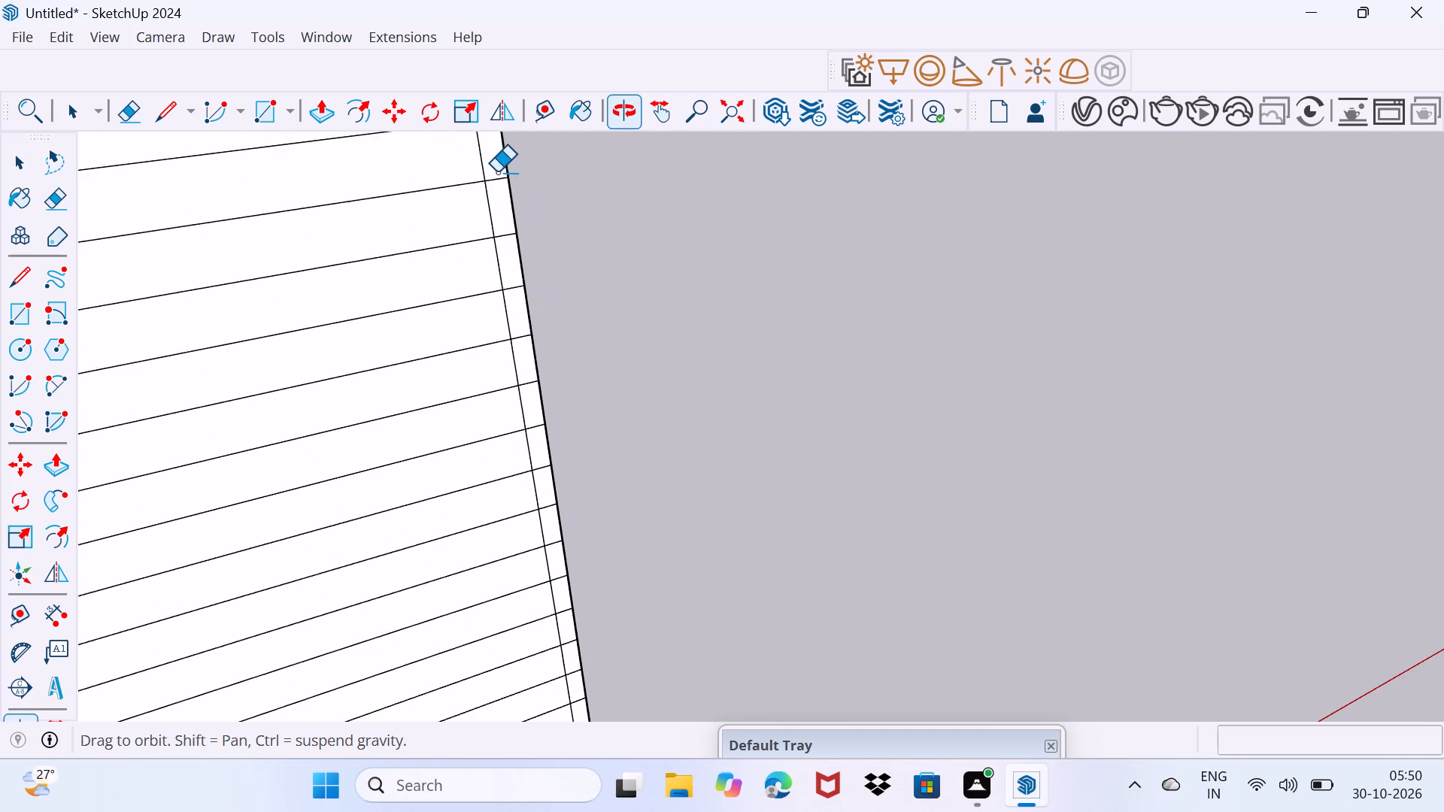
{"action": "left_click_drag", "start_coordinate": [497, 177], "coordinate": [517, 323]}
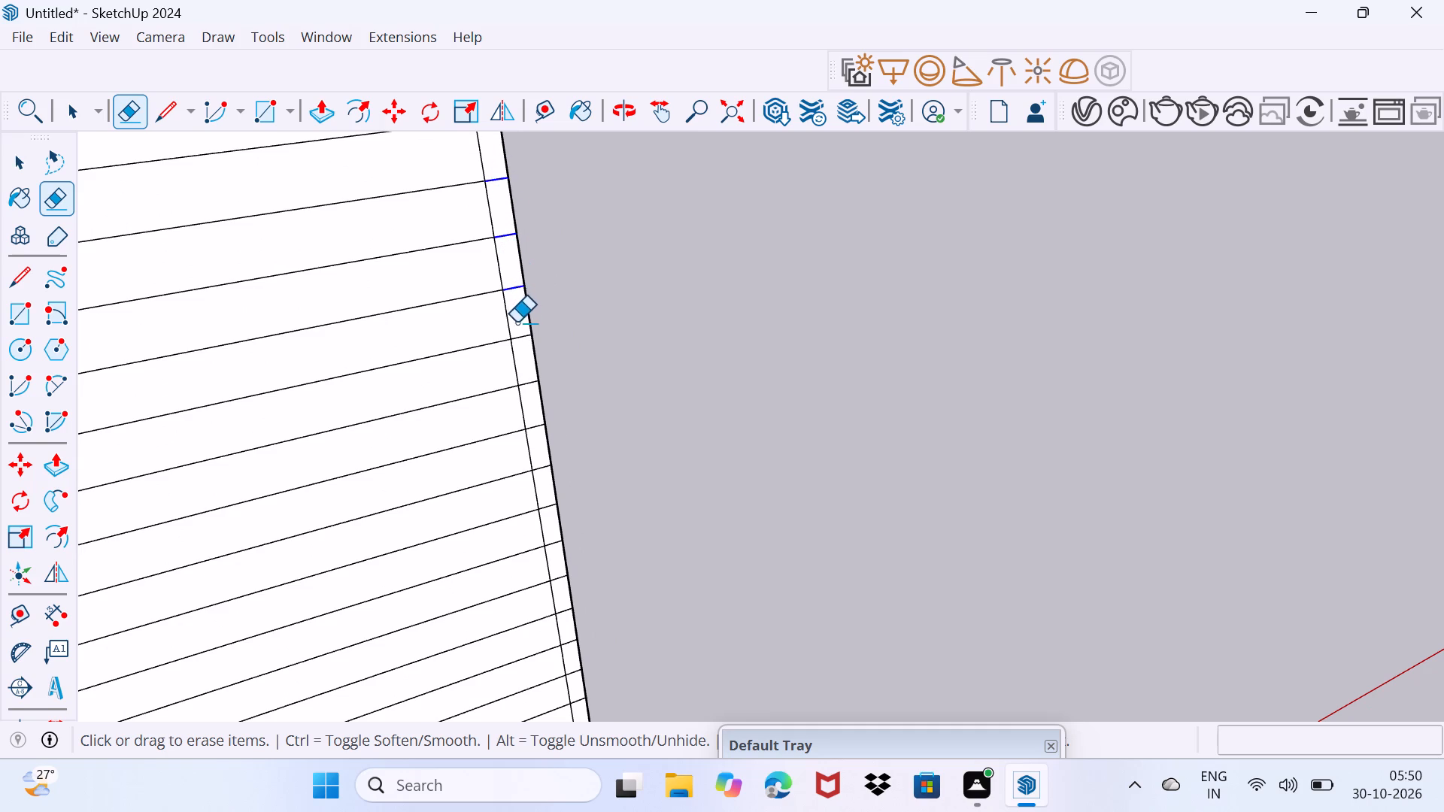
{"action": "left_click_drag", "start_coordinate": [517, 323], "coordinate": [526, 377]}
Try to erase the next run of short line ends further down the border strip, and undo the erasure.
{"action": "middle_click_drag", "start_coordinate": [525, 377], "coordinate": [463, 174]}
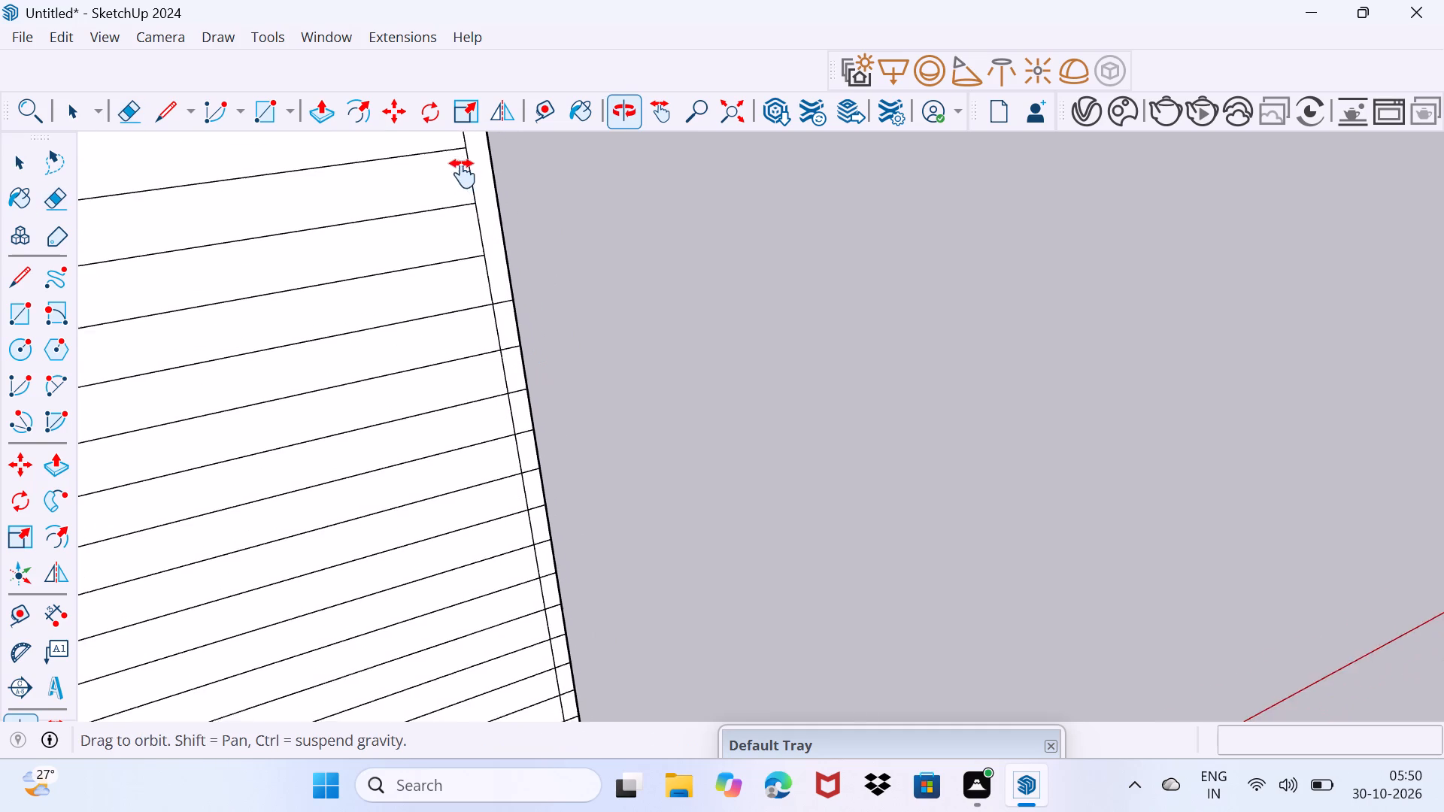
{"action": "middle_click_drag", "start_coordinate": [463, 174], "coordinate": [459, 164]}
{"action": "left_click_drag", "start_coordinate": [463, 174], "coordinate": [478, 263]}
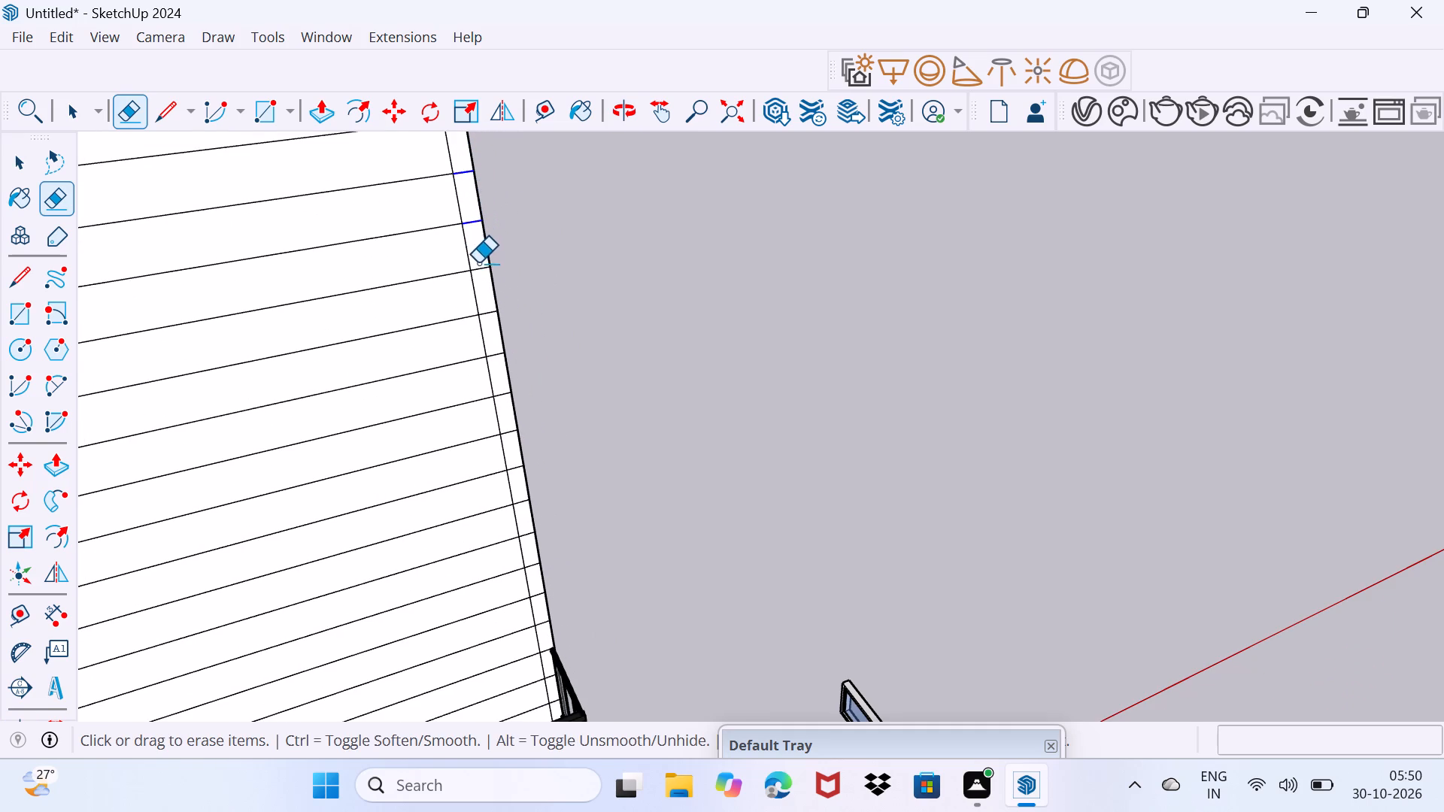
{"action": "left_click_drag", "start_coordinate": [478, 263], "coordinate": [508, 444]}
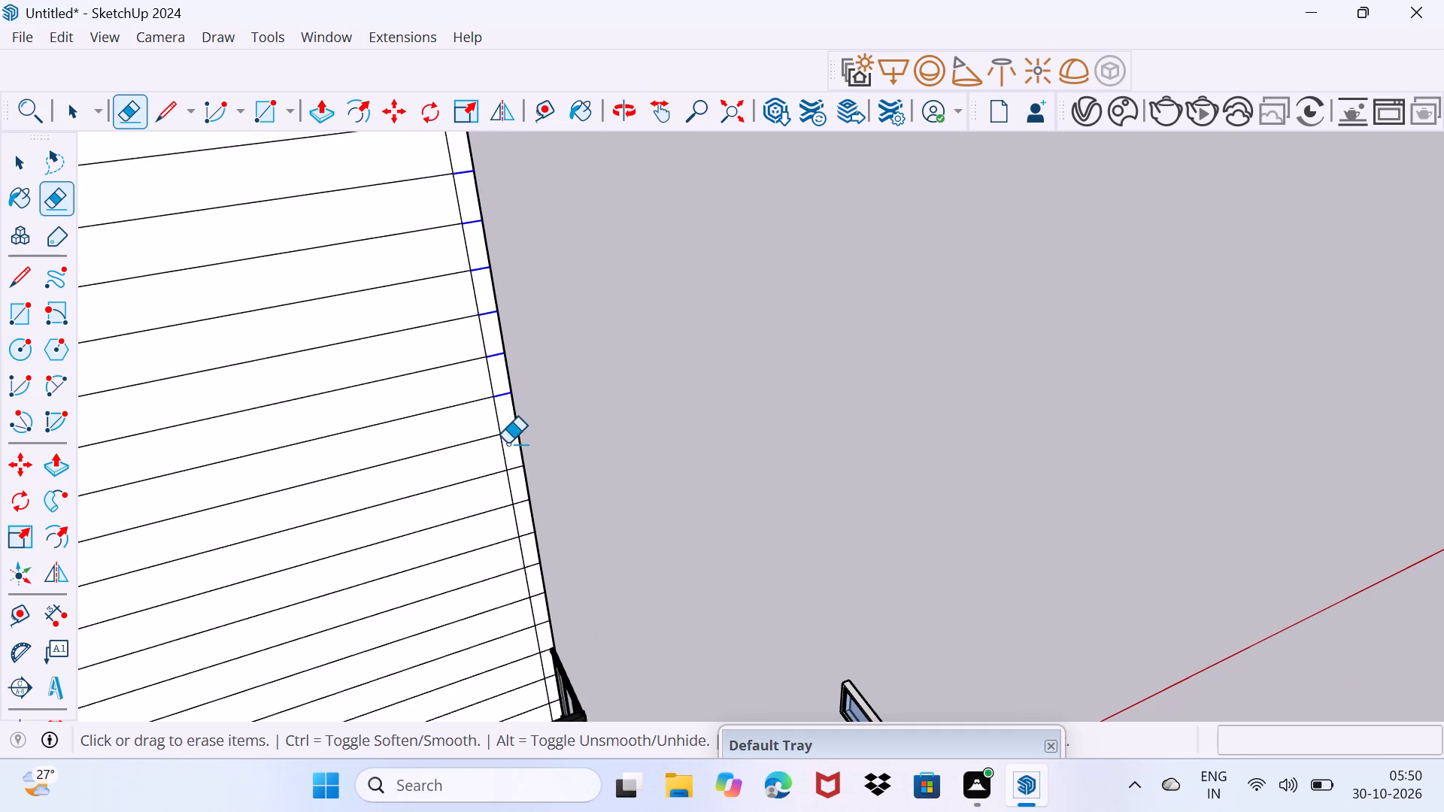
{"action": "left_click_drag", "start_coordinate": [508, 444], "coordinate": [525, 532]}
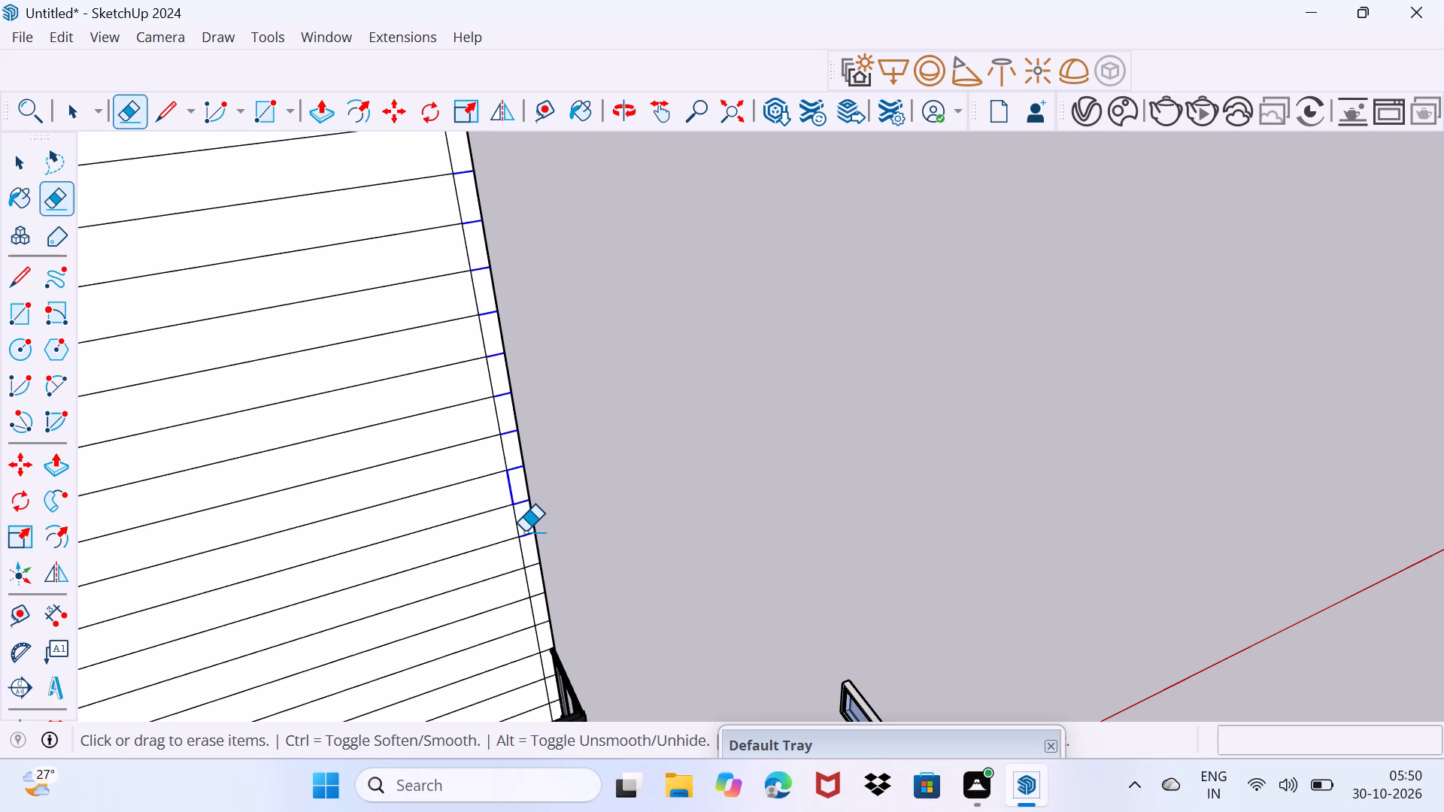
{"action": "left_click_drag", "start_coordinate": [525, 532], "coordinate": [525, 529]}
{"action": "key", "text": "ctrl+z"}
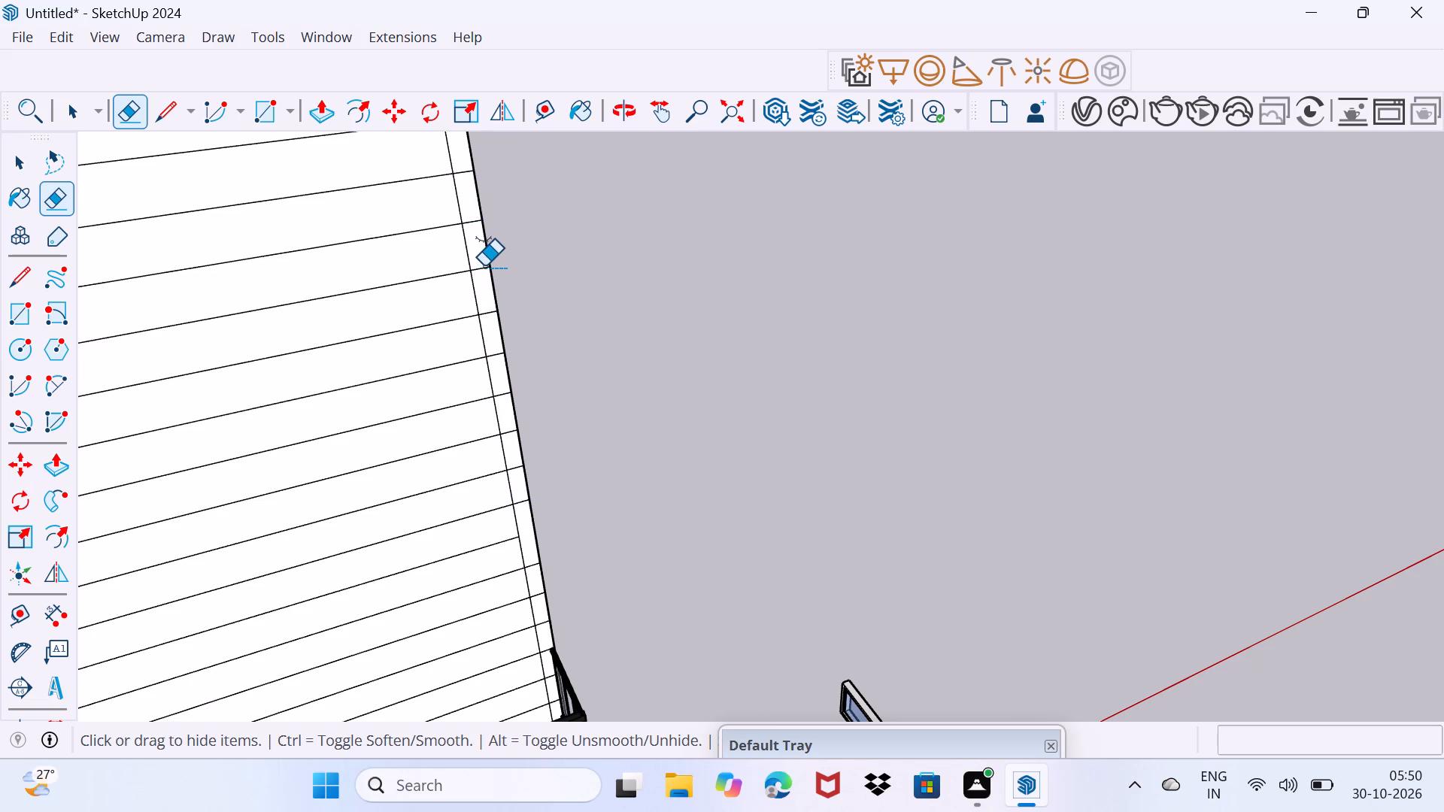
Hide the short dividing-line ends along the lower border strip with the Eraser, down toward the balcony railing.
{"action": "left_click_drag", "start_coordinate": [483, 264], "coordinate": [503, 377]}
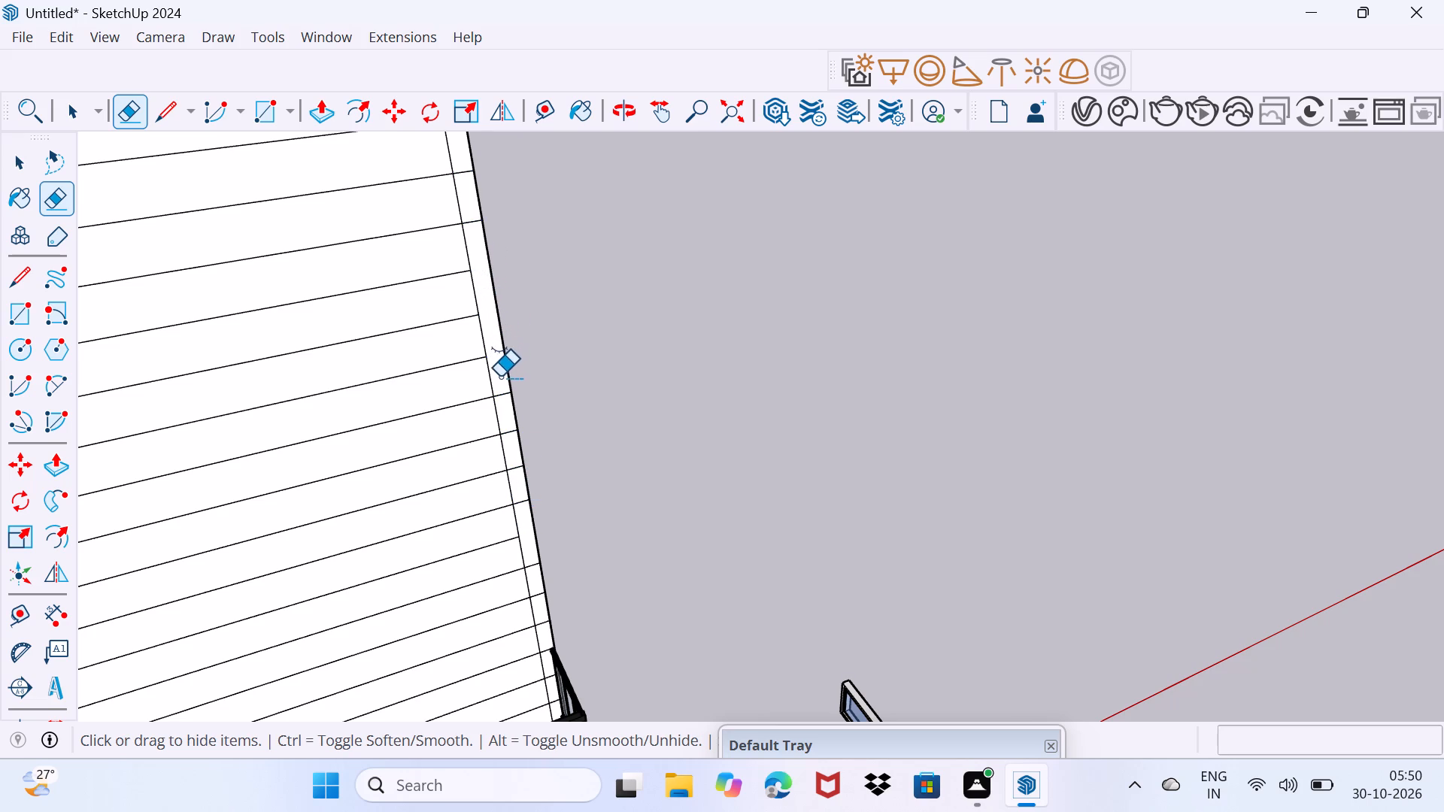
{"action": "left_click_drag", "start_coordinate": [503, 398], "coordinate": [517, 463]}
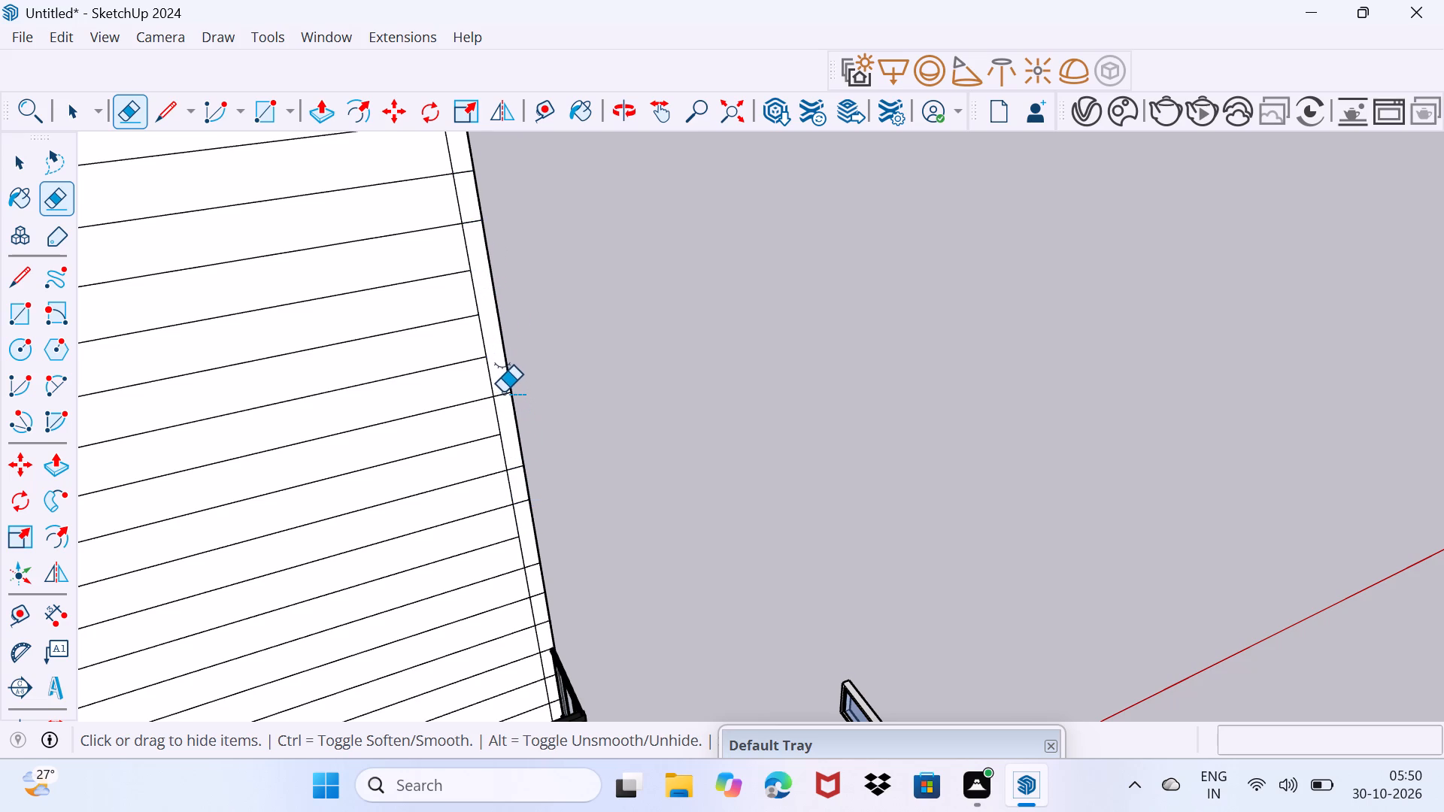
{"action": "left_click", "coordinate": [502, 392]}
{"action": "left_click", "coordinate": [516, 469]}
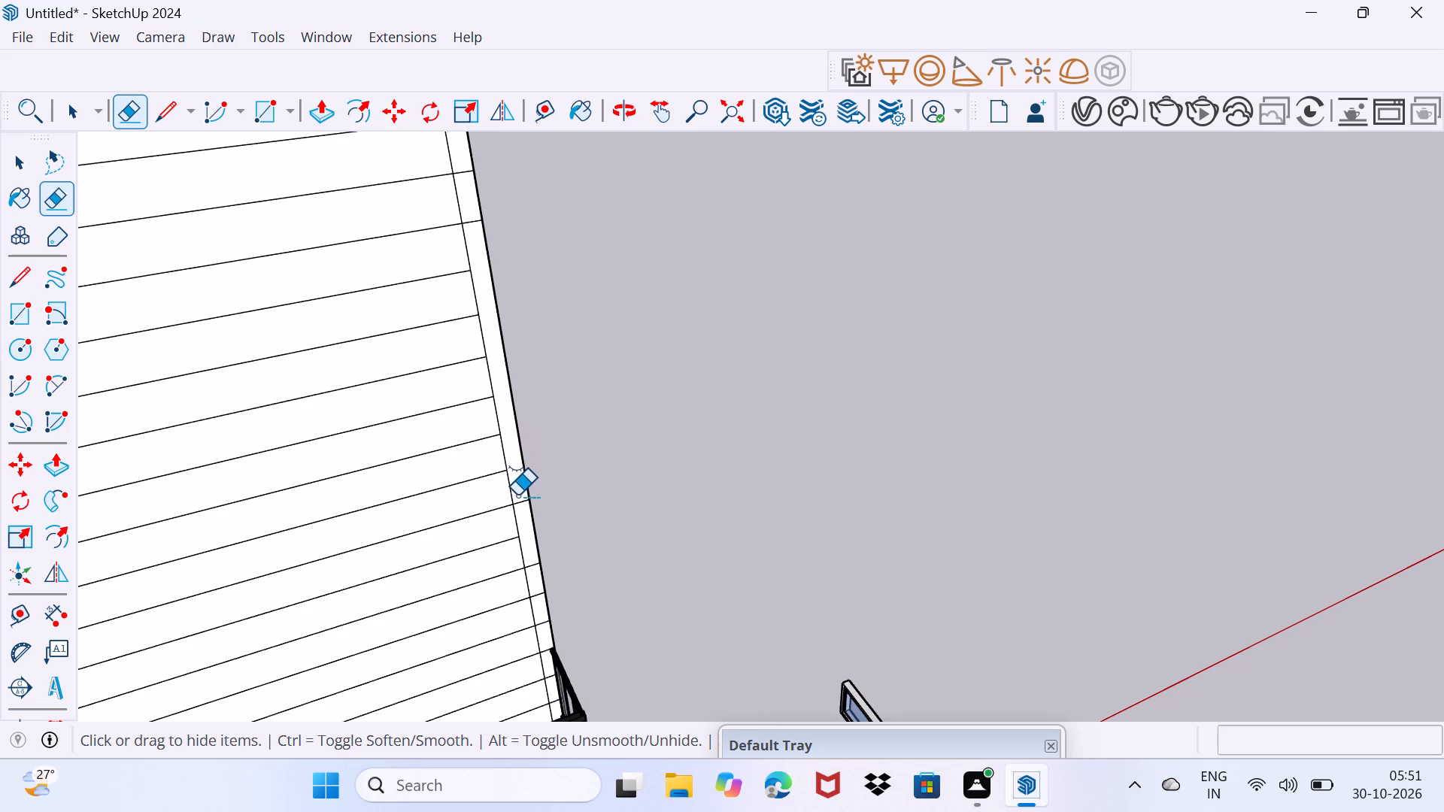
{"action": "left_click_drag", "start_coordinate": [520, 505], "coordinate": [537, 602]}
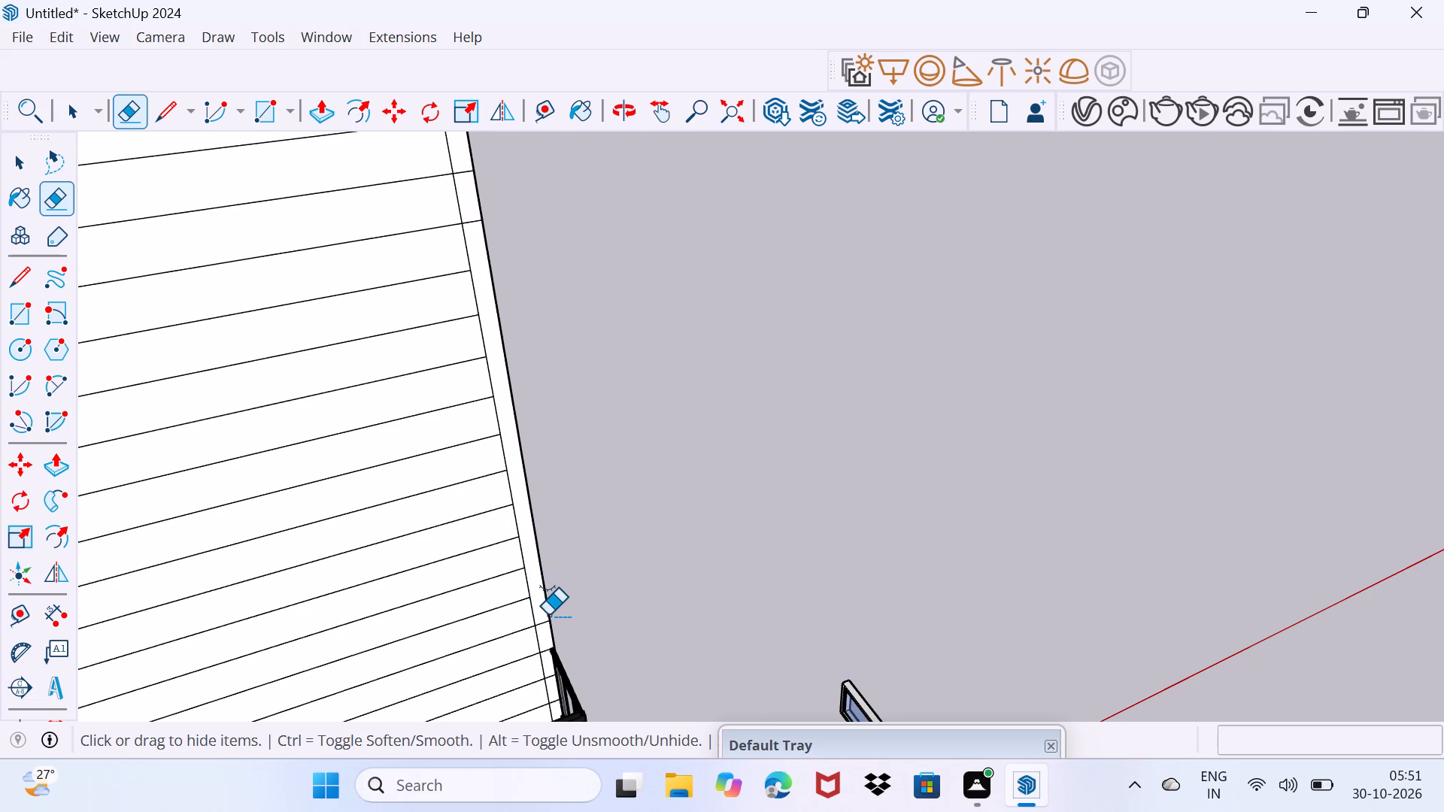
Hide the remaining short dividing-line ends in the border strip beside the balcony railing, keeping the railing itself visible.
{"action": "middle_click_drag", "start_coordinate": [548, 615], "coordinate": [520, 501]}
{"action": "scroll", "coordinate": [514, 585], "scroll_direction": "up", "scroll_amount": 8}
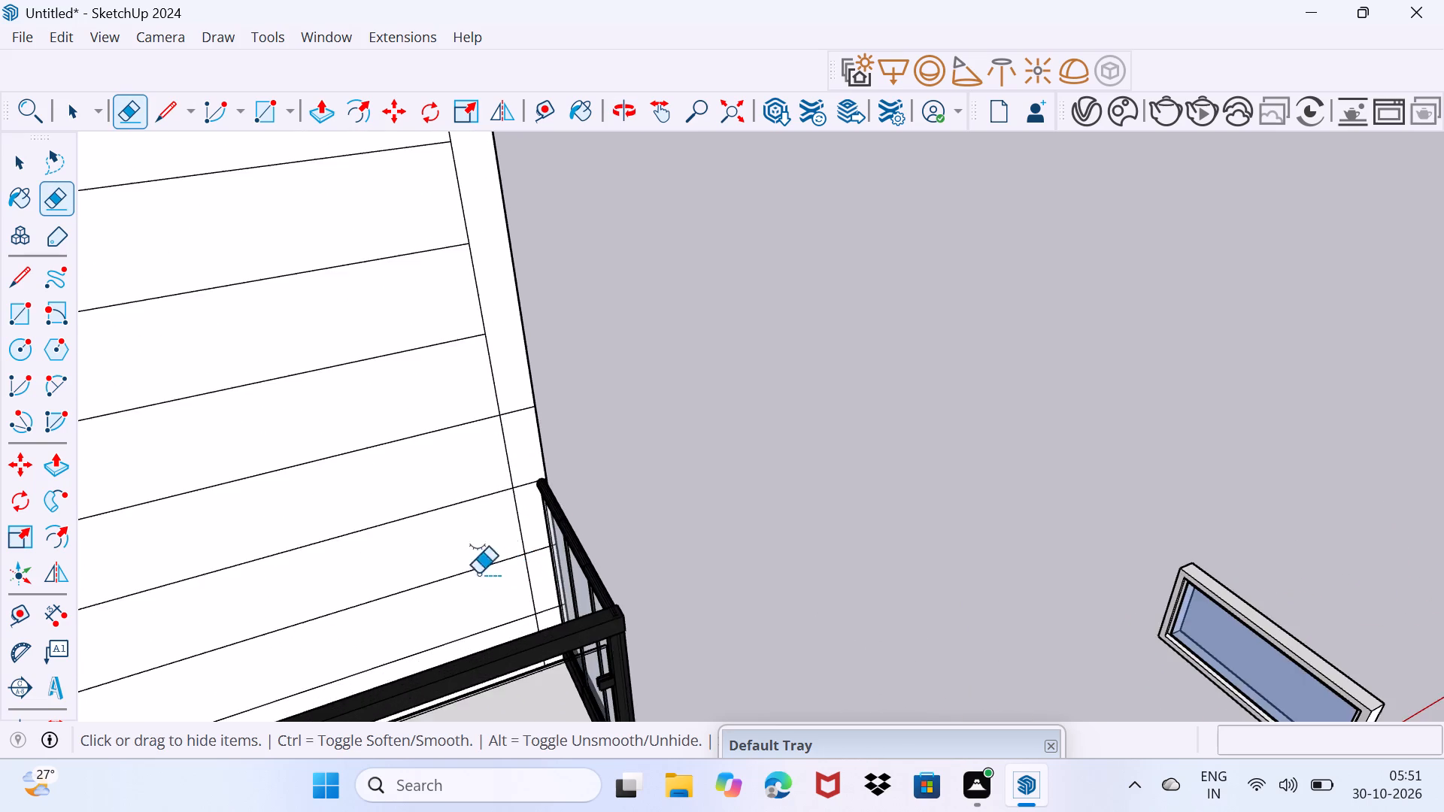
{"action": "middle_click_drag", "start_coordinate": [474, 583], "coordinate": [550, 624]}
{"action": "left_click", "coordinate": [562, 628]}
{"action": "left_click", "coordinate": [554, 577]}
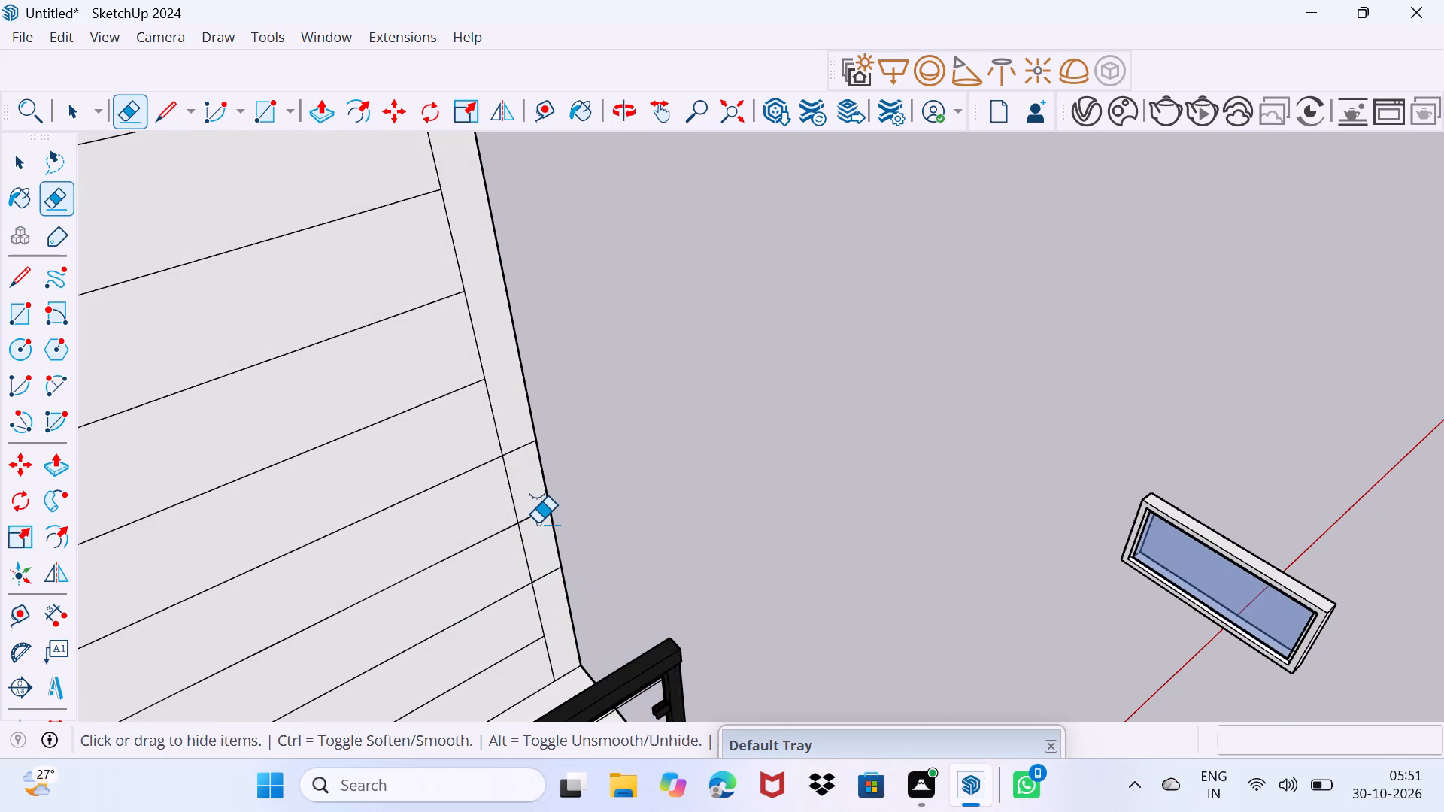
{"action": "key", "text": "ctrl+z"}
{"action": "left_click", "coordinate": [543, 577]}
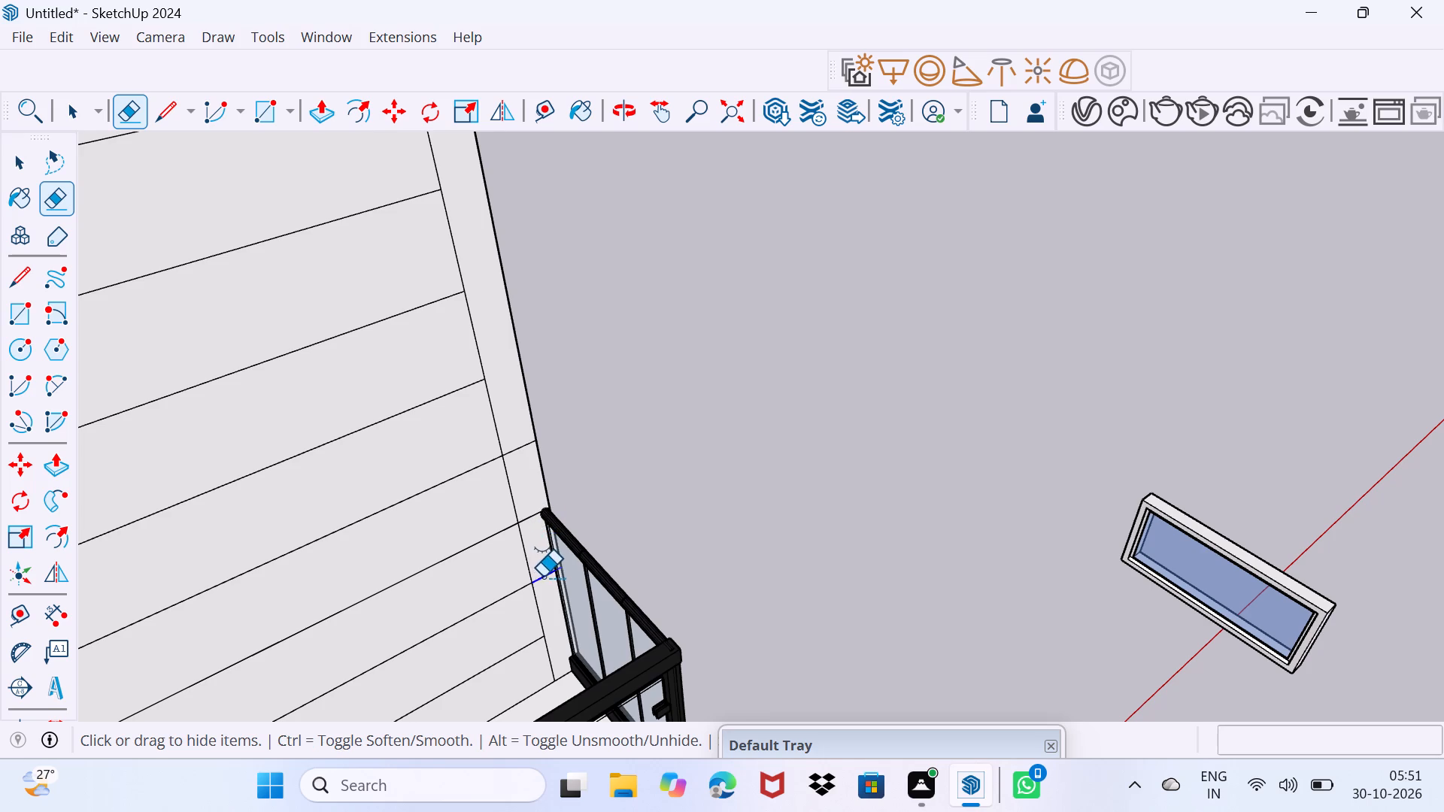
{"action": "left_click", "coordinate": [532, 517]}
{"action": "left_click", "coordinate": [522, 448]}
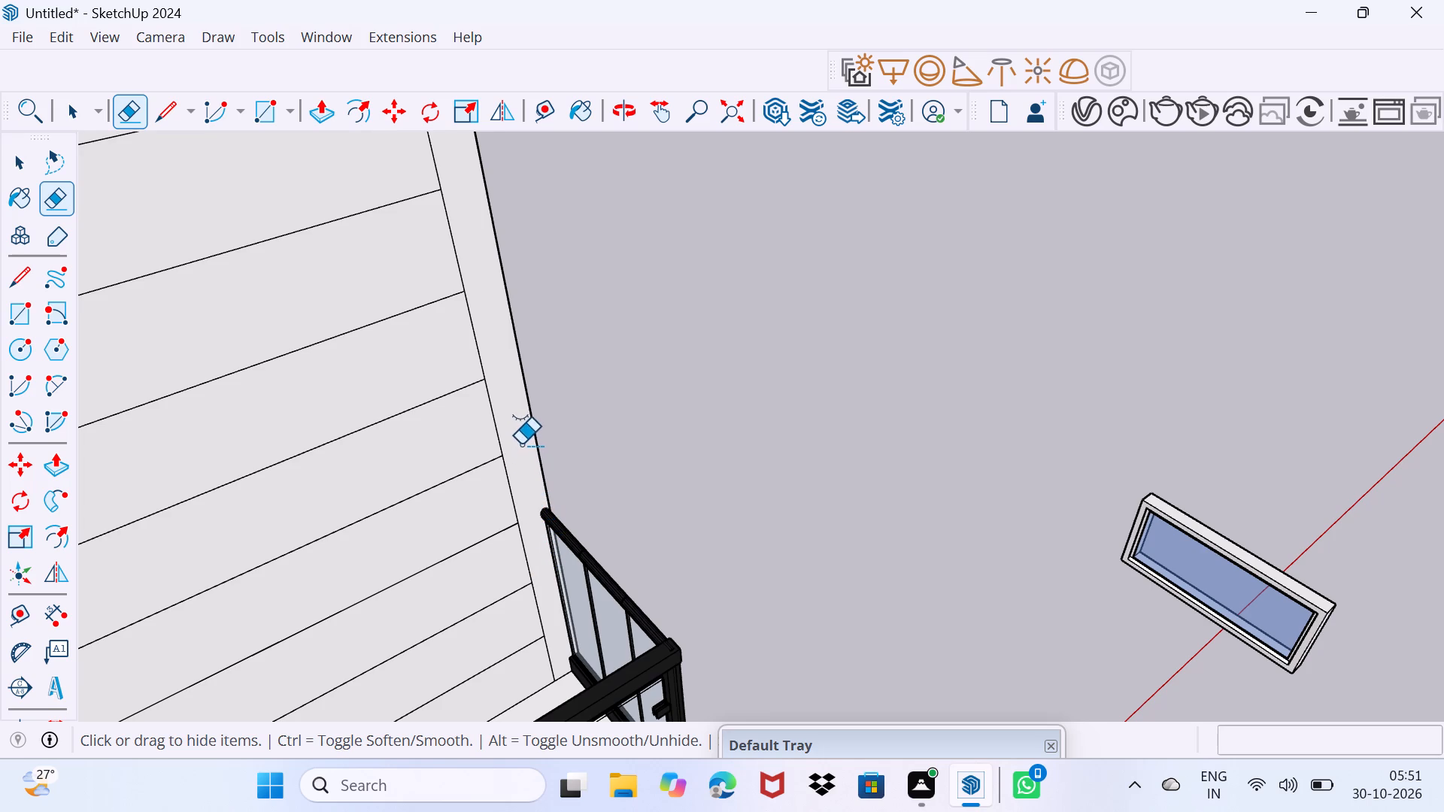
Hide the remaining short dividing-line ends in the border strip along the wall's outer edge, above the already cleaned stretch.
{"action": "scroll", "coordinate": [507, 438], "scroll_direction": "down", "scroll_amount": 8}
{"action": "middle_click_drag", "start_coordinate": [478, 380], "coordinate": [572, 692]}
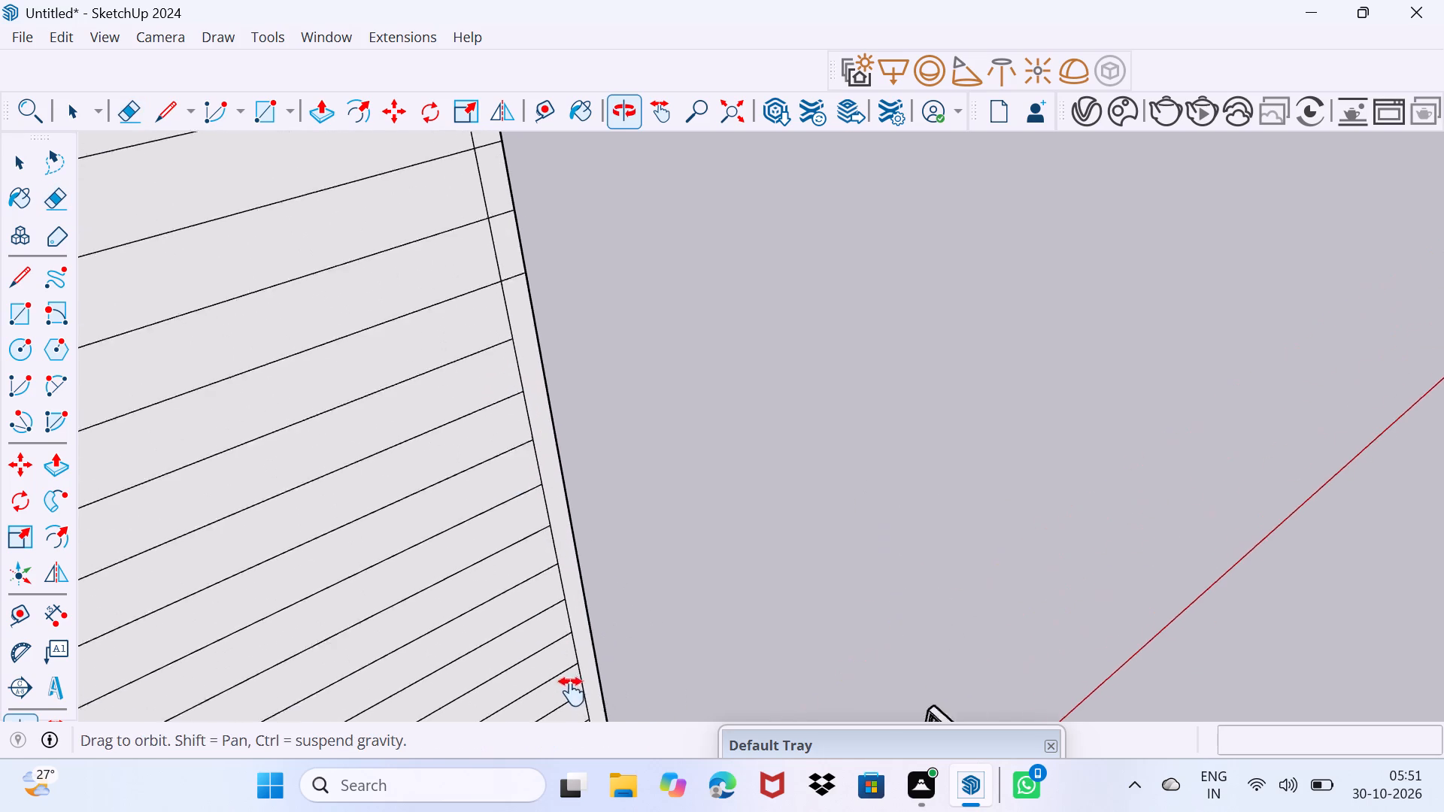
{"action": "middle_click_drag", "start_coordinate": [572, 692], "coordinate": [569, 689]}
{"action": "left_click", "coordinate": [520, 308]}
{"action": "left_click", "coordinate": [506, 244]}
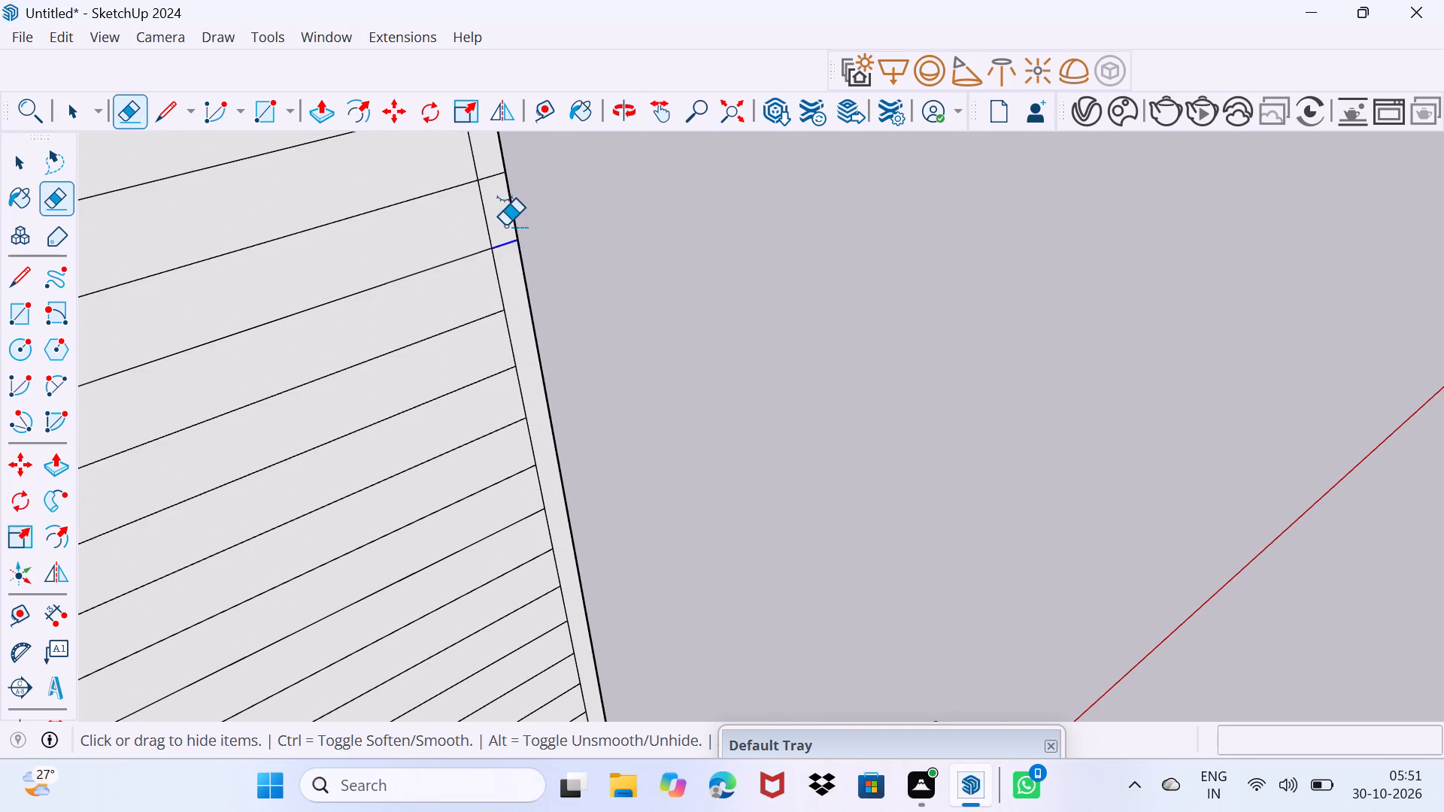
{"action": "left_click", "coordinate": [497, 180]}
{"action": "left_click", "coordinate": [496, 174]}
{"action": "middle_click_drag", "start_coordinate": [496, 174], "coordinate": [545, 527]}
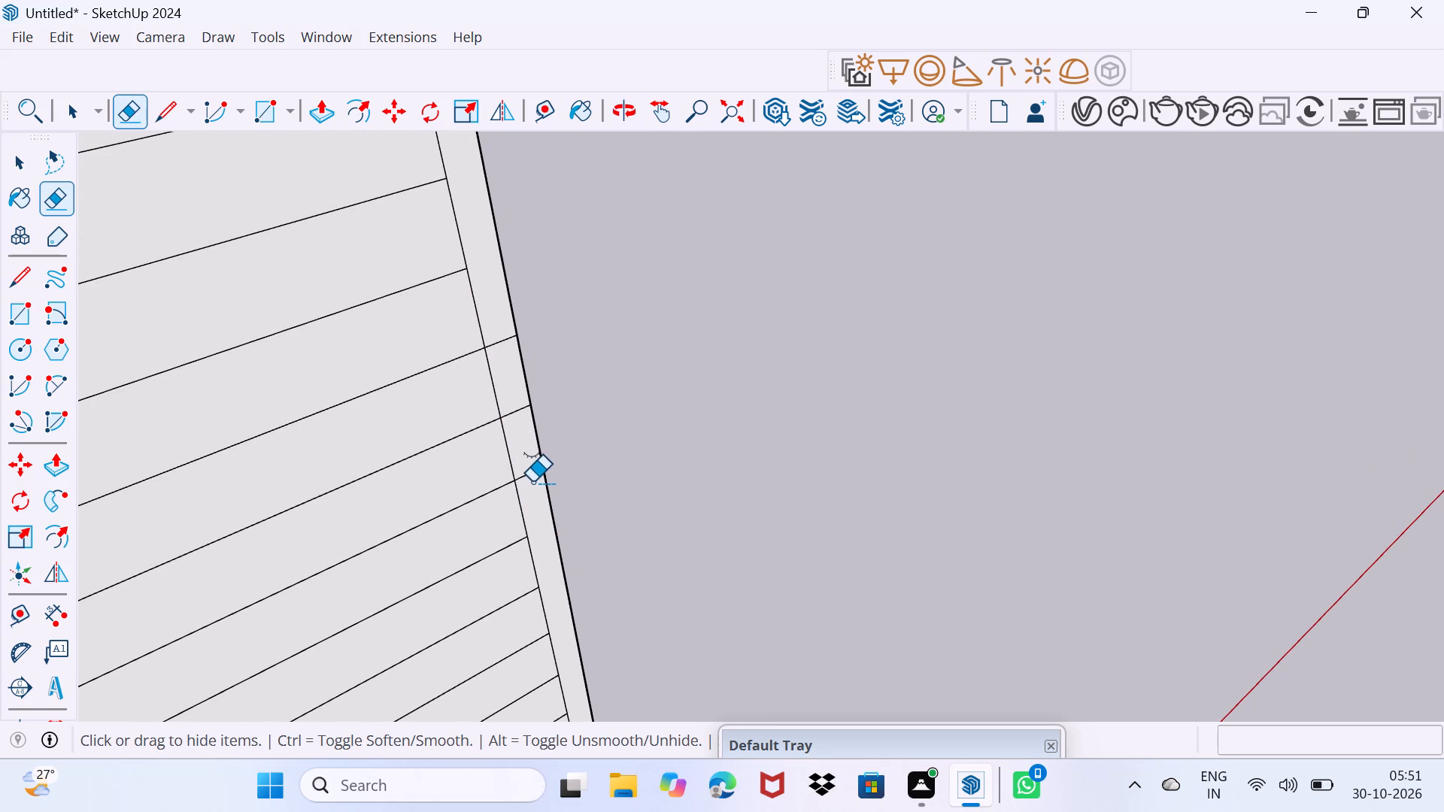
{"action": "left_click_drag", "start_coordinate": [532, 480], "coordinate": [502, 340]}
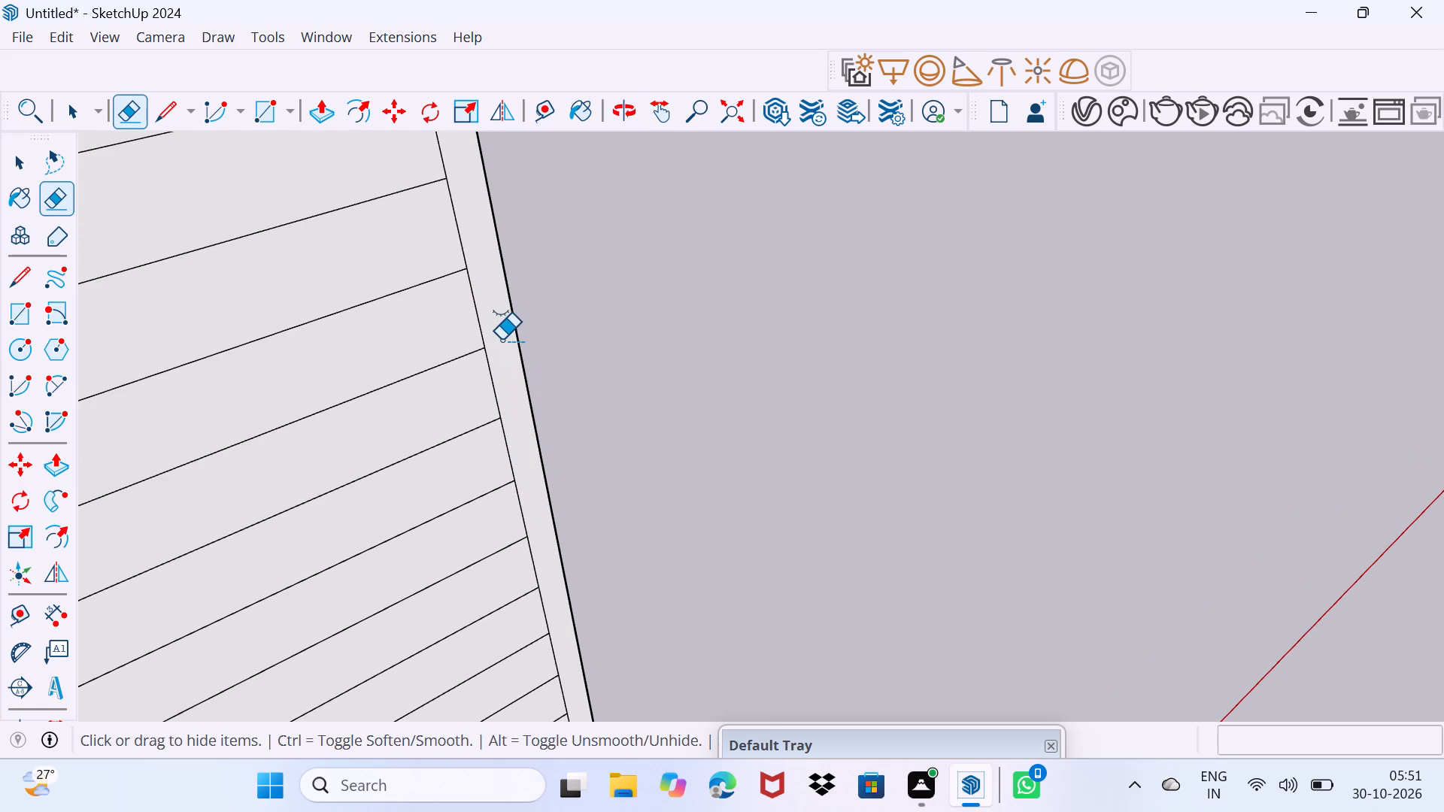
{"action": "key", "text": "space"}
{"action": "scroll", "coordinate": [501, 340], "scroll_direction": "down", "scroll_amount": 20}
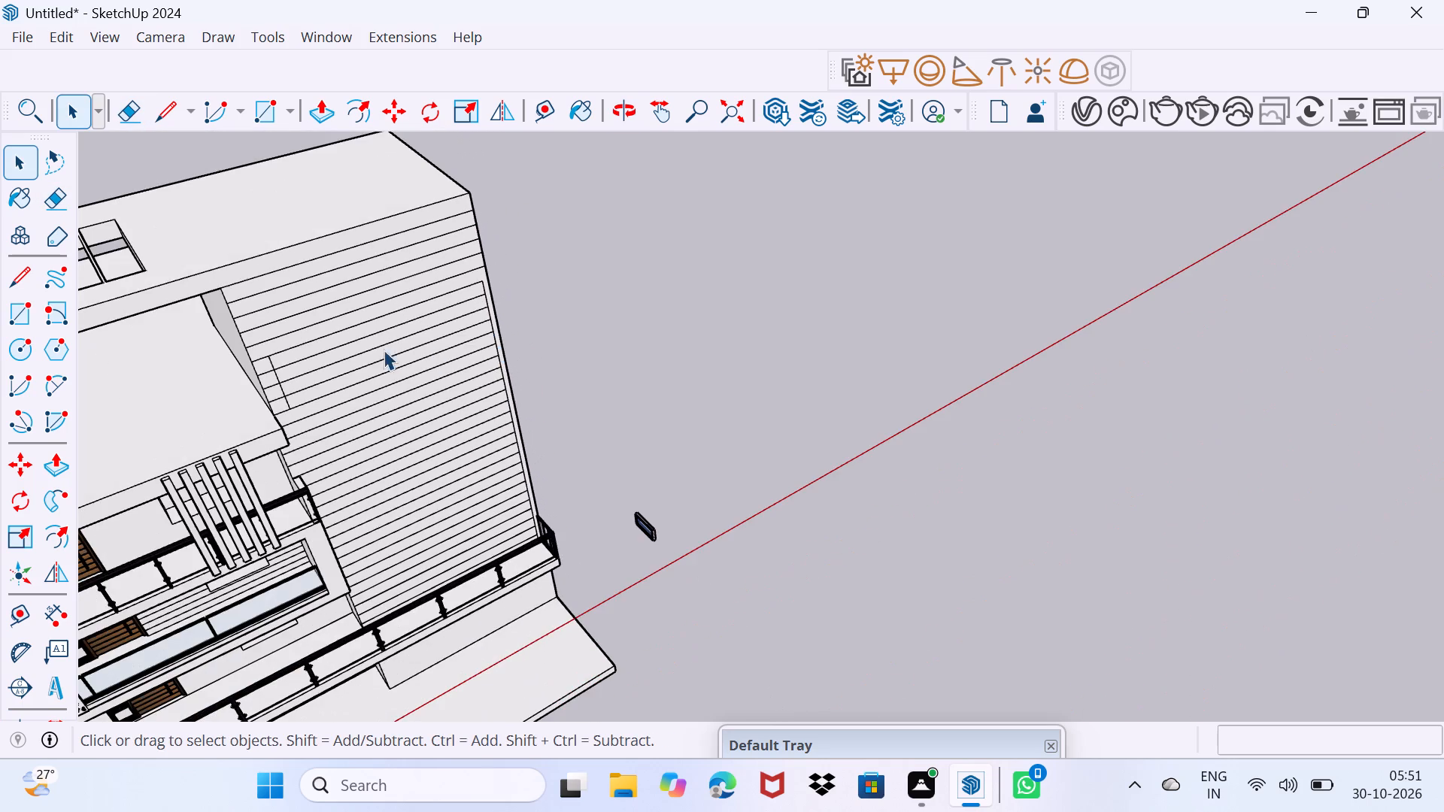
Erase the top segment of the opposite border line and the three short dividing-line ends between it and the wall's inner edge.
{"action": "scroll", "coordinate": [308, 362], "scroll_direction": "up", "scroll_amount": 8}
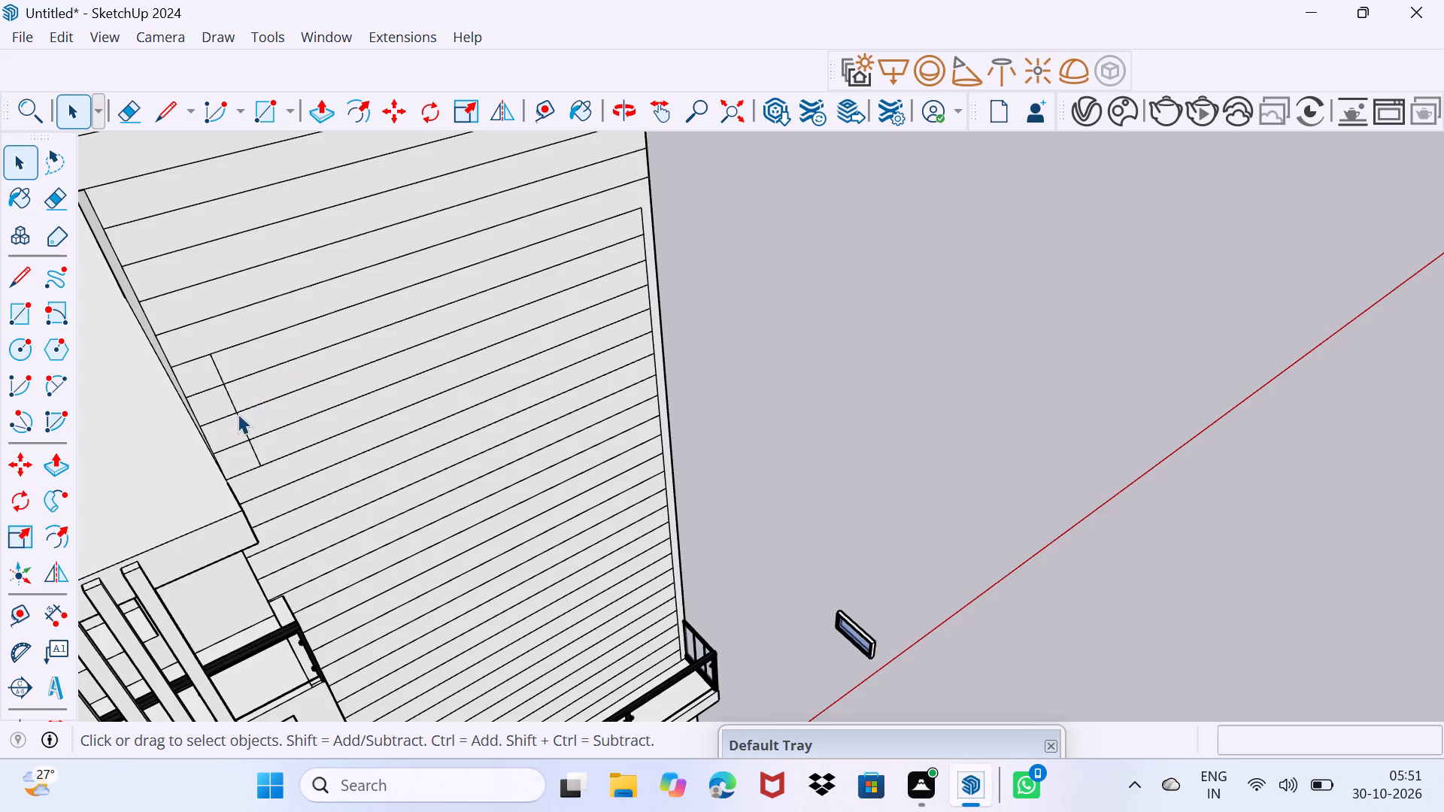
{"action": "scroll", "coordinate": [232, 416], "scroll_direction": "up", "scroll_amount": 3}
{"action": "middle_click_drag", "start_coordinate": [219, 468], "coordinate": [308, 414]}
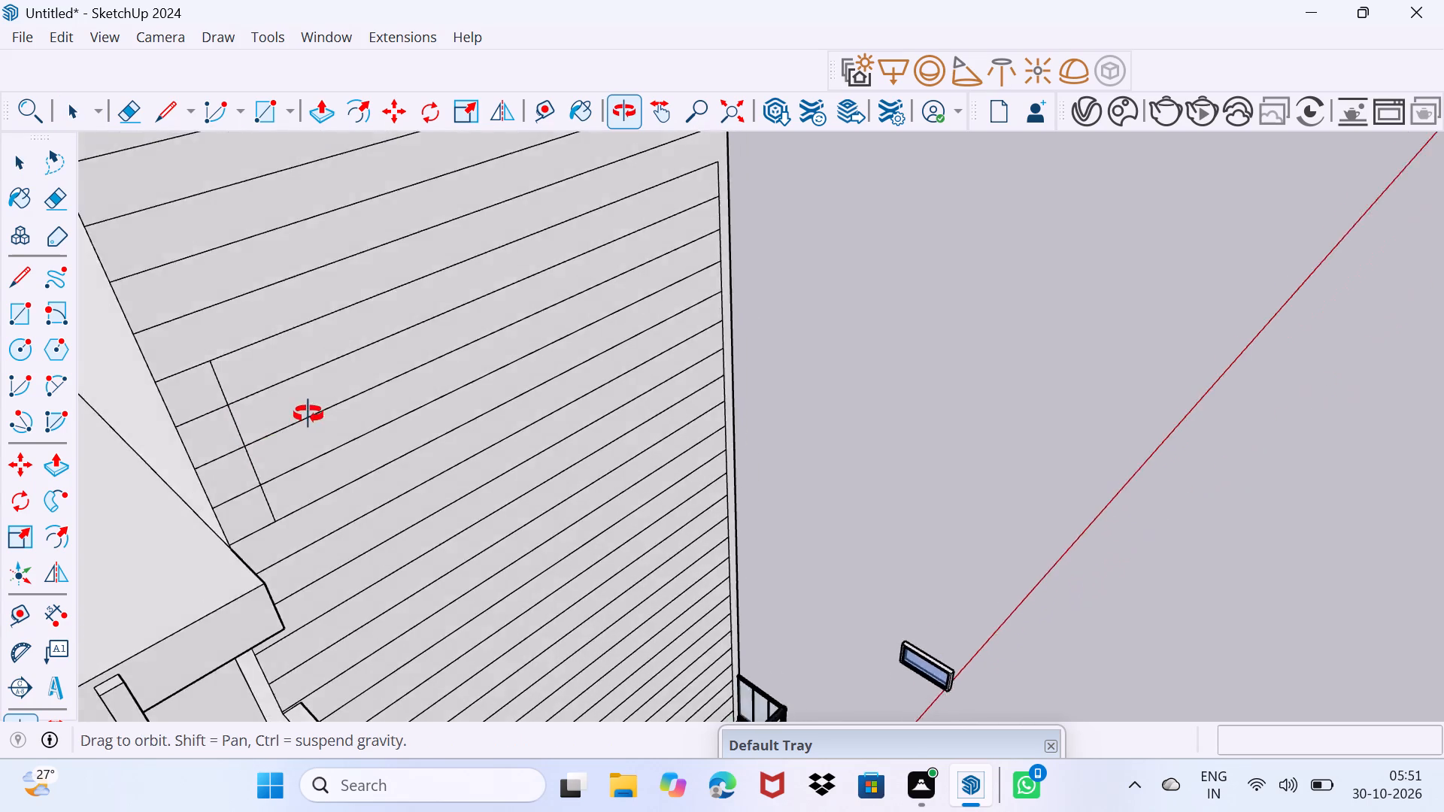
{"action": "middle_click_drag", "start_coordinate": [308, 414], "coordinate": [314, 404]}
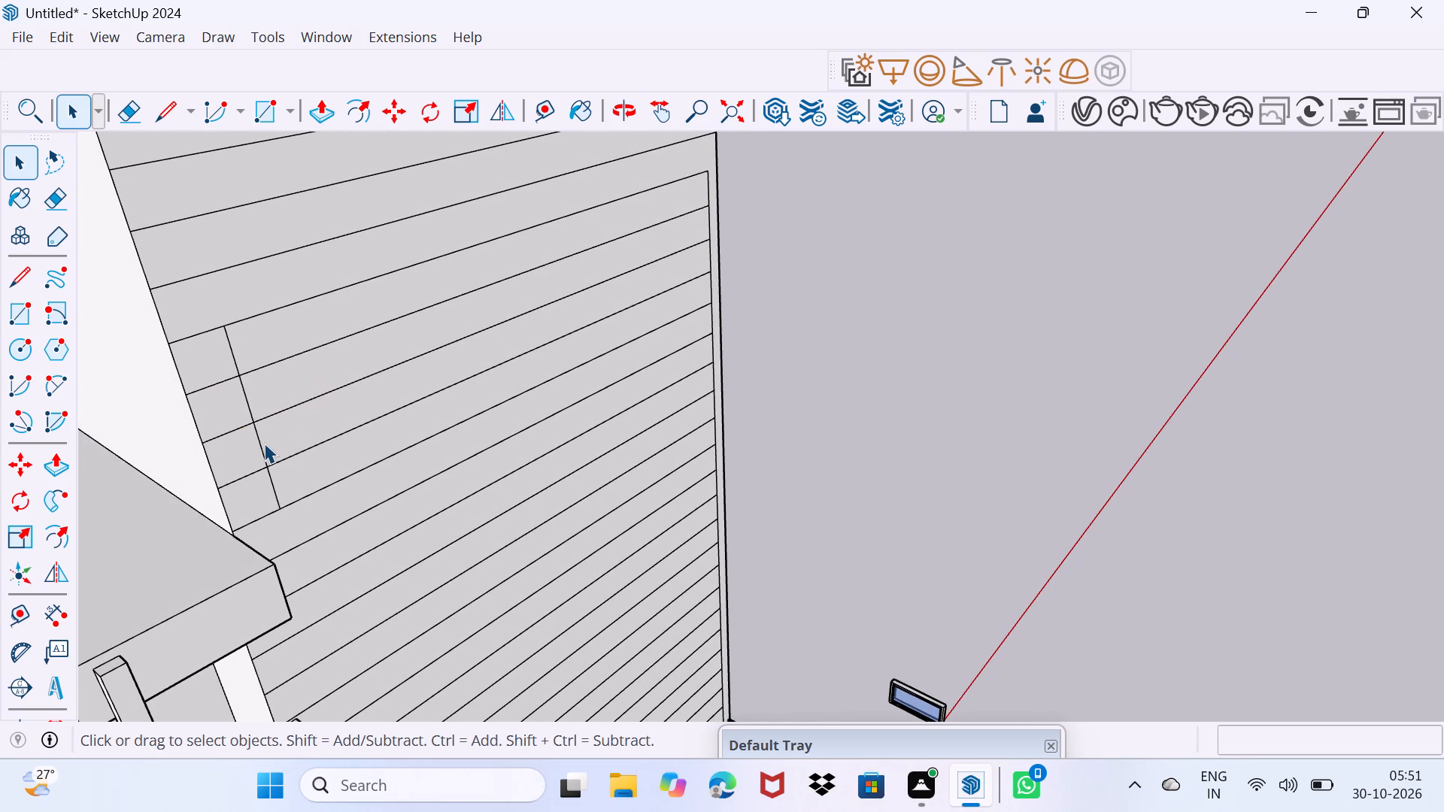
{"action": "key", "text": "e"}
{"action": "left_click", "coordinate": [238, 357]}
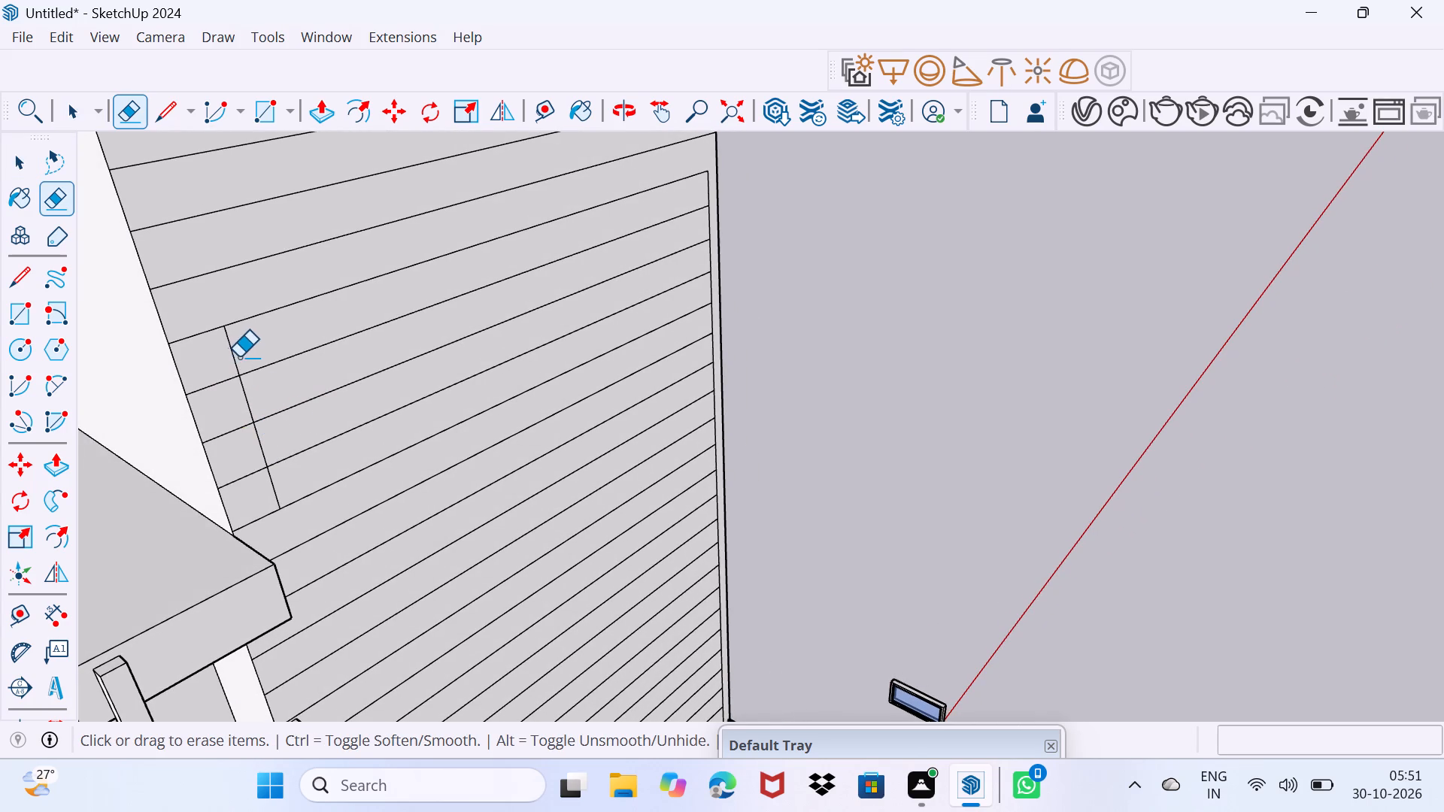
{"action": "left_click_drag", "start_coordinate": [235, 358], "coordinate": [224, 359]}
{"action": "left_click_drag", "start_coordinate": [219, 381], "coordinate": [249, 491]}
{"action": "key", "text": "space"}
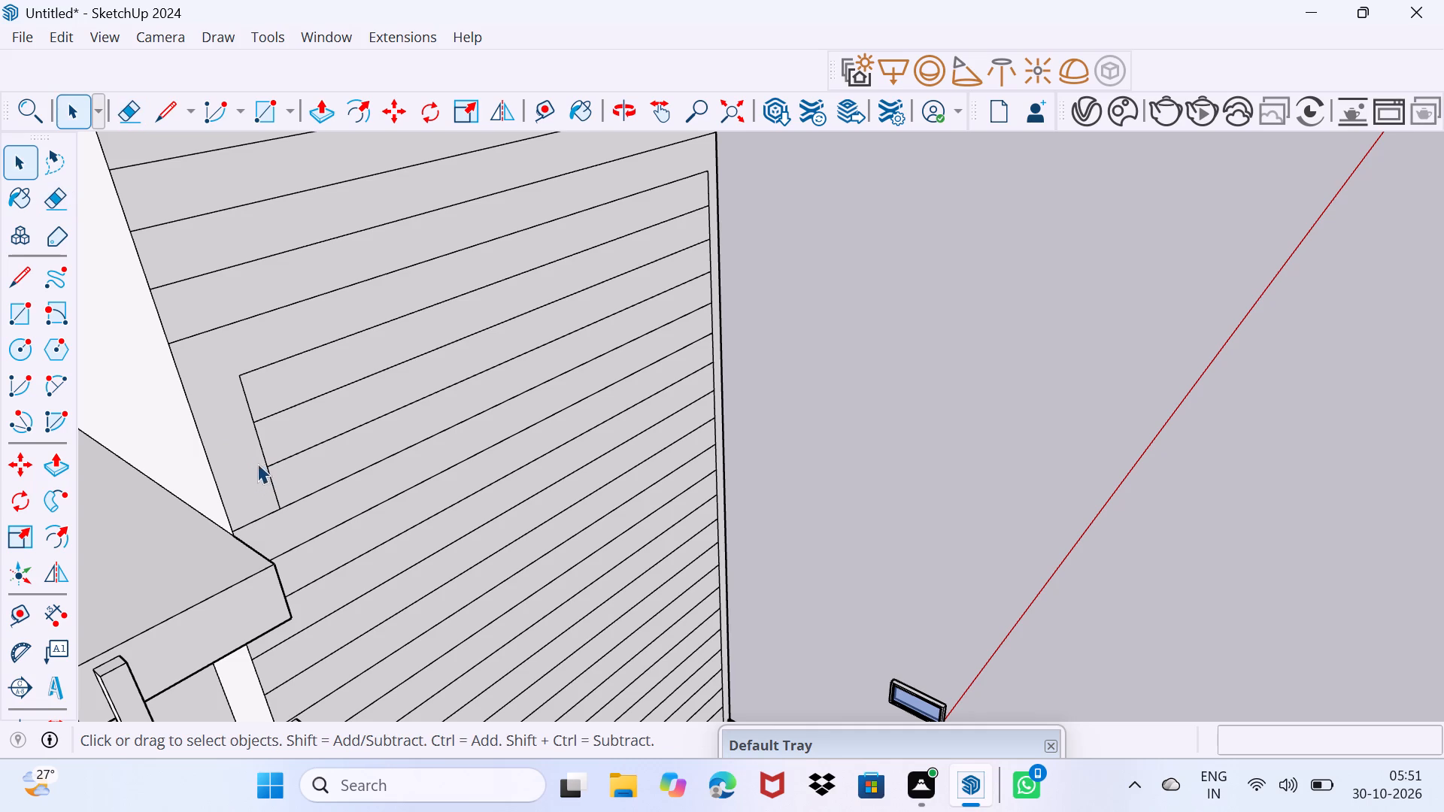
Extend the dividing line at the outer border's top to the wall edge by about 7 1/4", and erase the border line's top segment.
{"action": "middle_click_drag", "start_coordinate": [241, 465], "coordinate": [219, 458]}
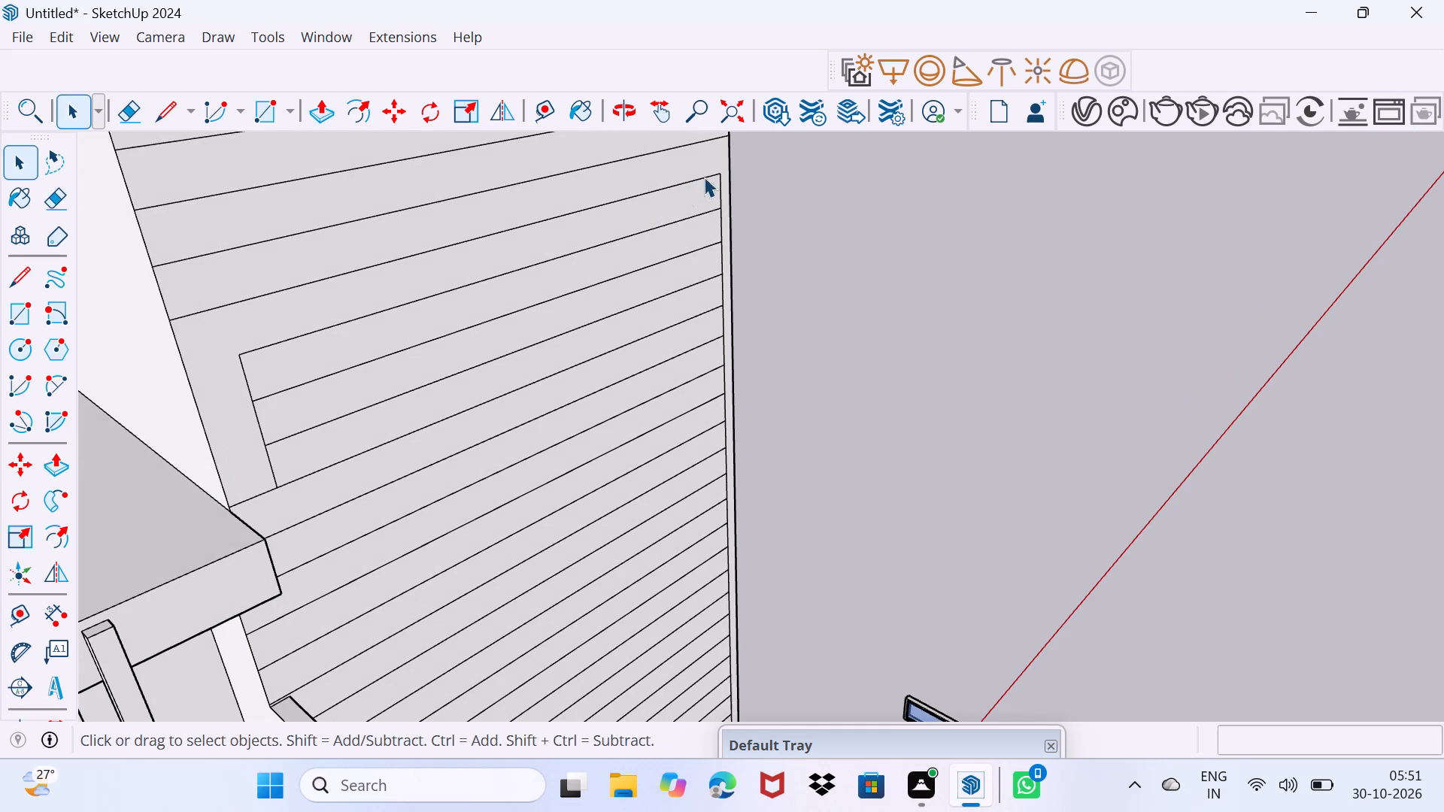
{"action": "scroll", "coordinate": [717, 178], "scroll_direction": "up", "scroll_amount": 2}
{"action": "key", "text": "l"}
{"action": "left_click", "coordinate": [717, 177]}
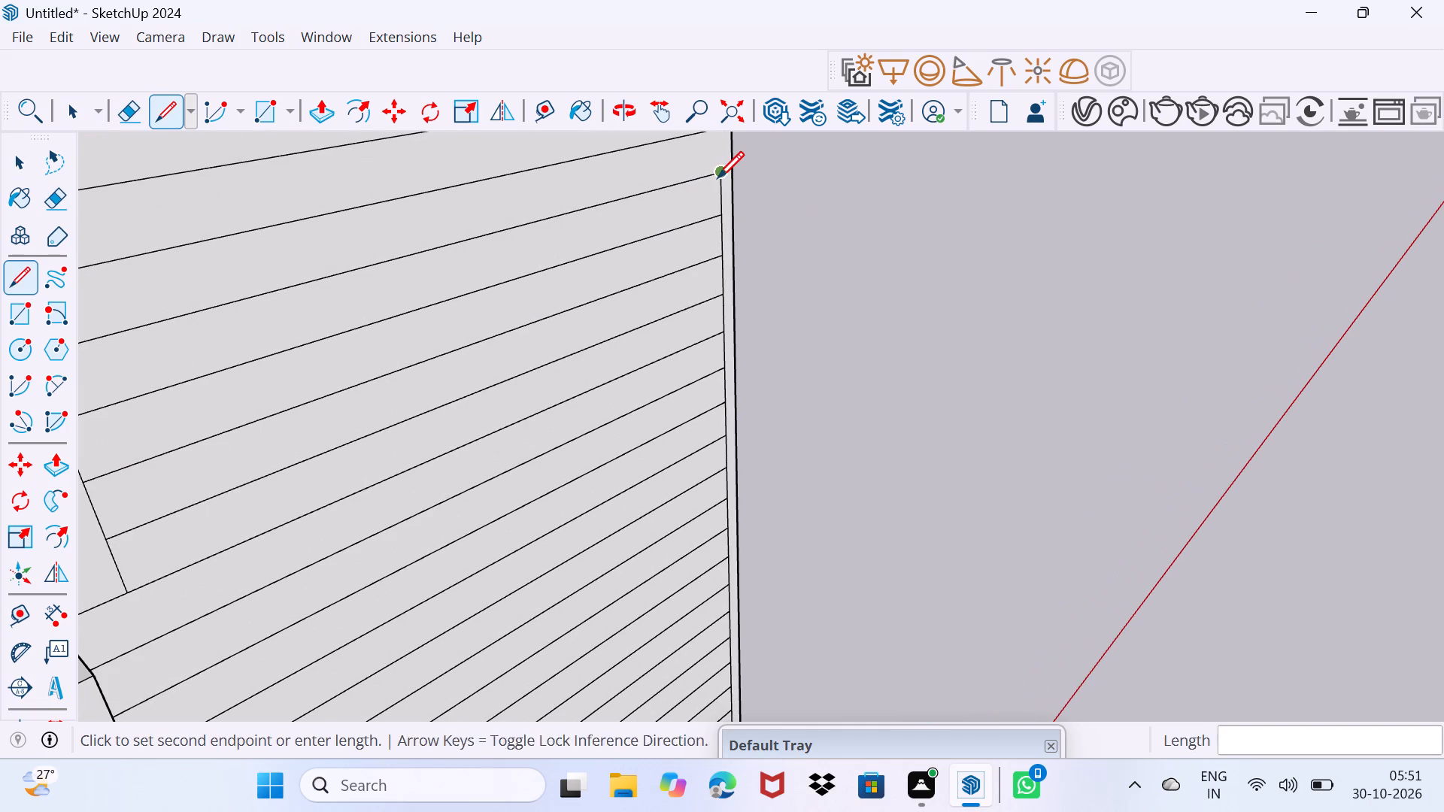
{"action": "left_click", "coordinate": [737, 172]}
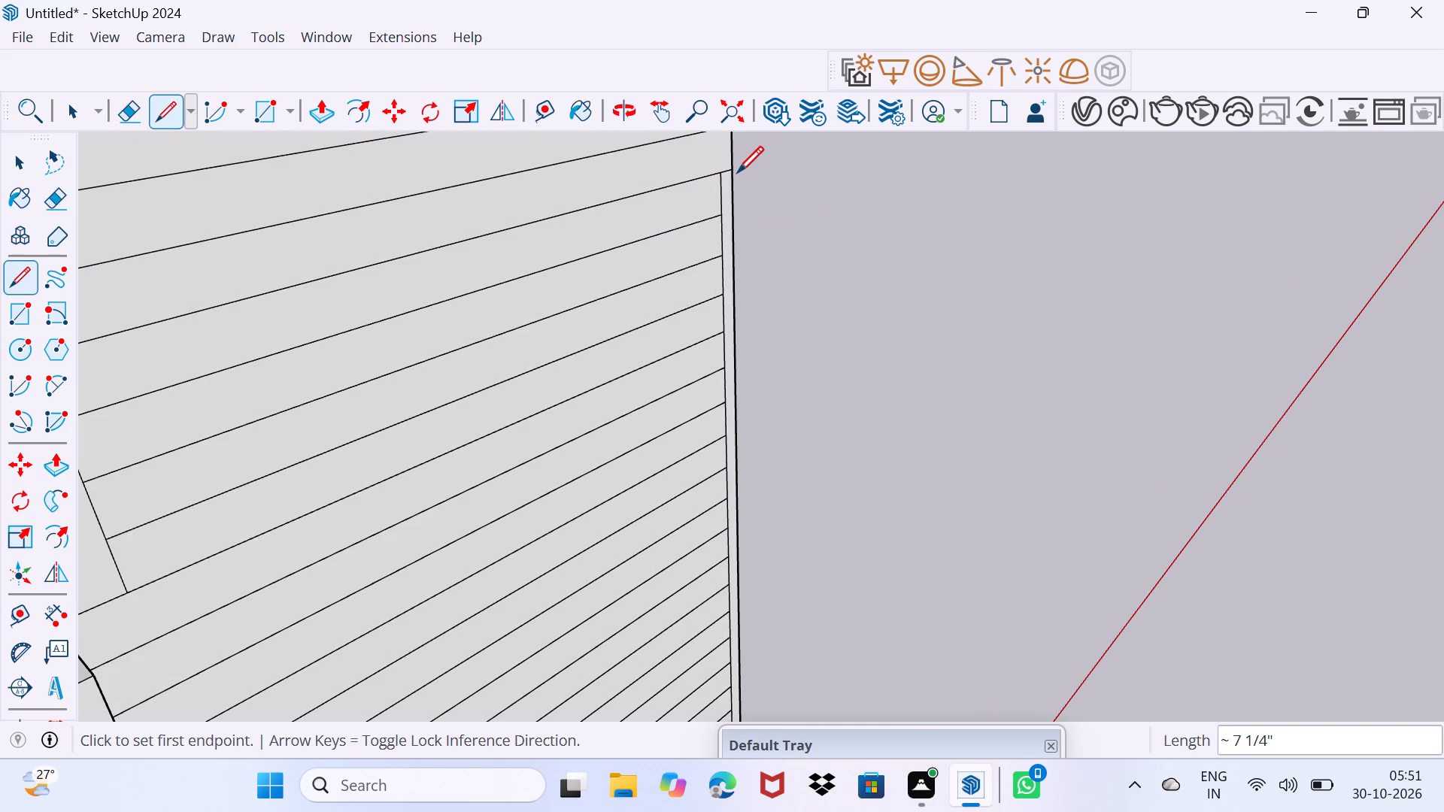
{"action": "key", "text": "space"}
{"action": "type", "text": "e"}
{"action": "left_click", "coordinate": [723, 186]}
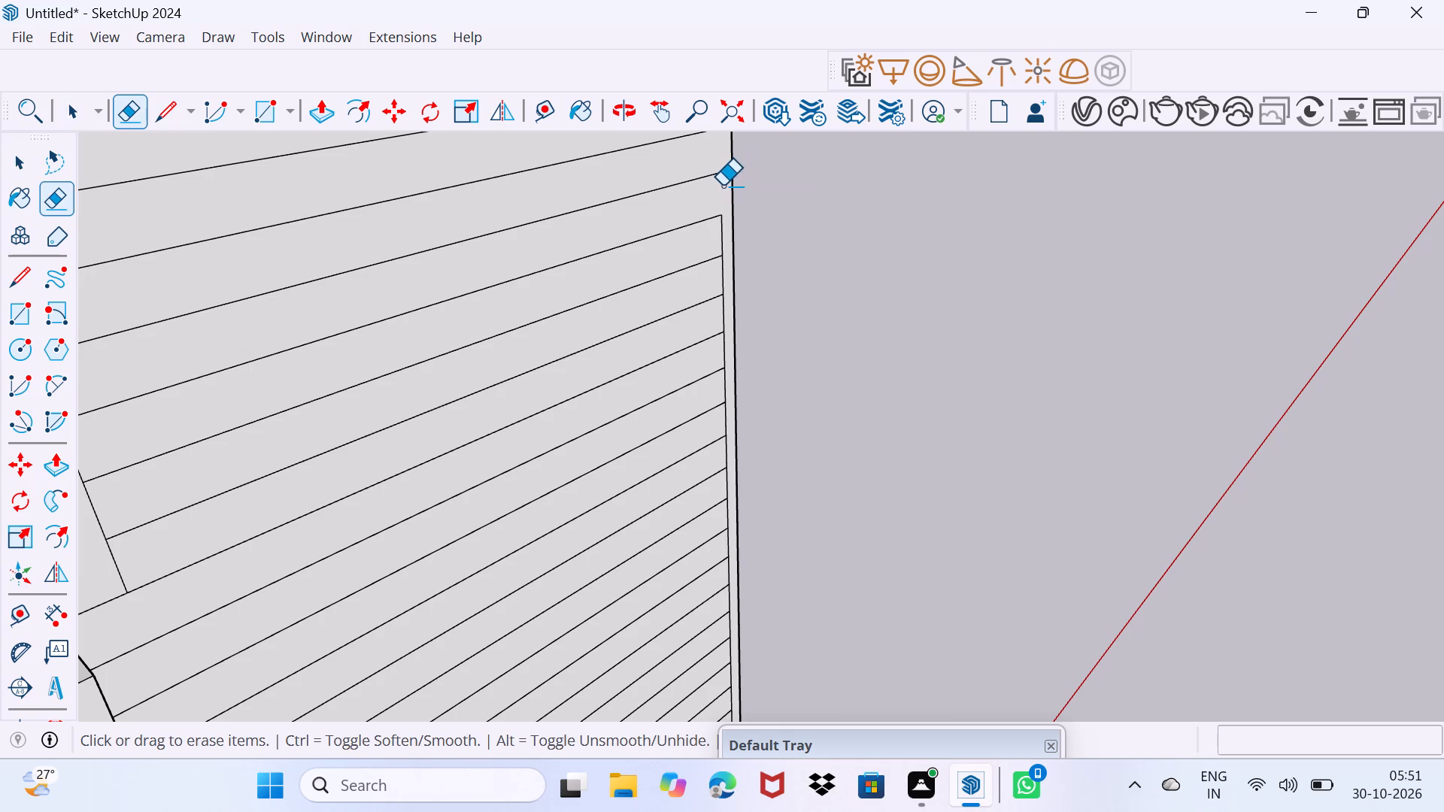
{"action": "key", "text": "space"}
Push/Pull the connected border face around the top of the striped panel outward by about 1' 1 1/2".
{"action": "scroll", "coordinate": [610, 249], "scroll_direction": "down", "scroll_amount": 3}
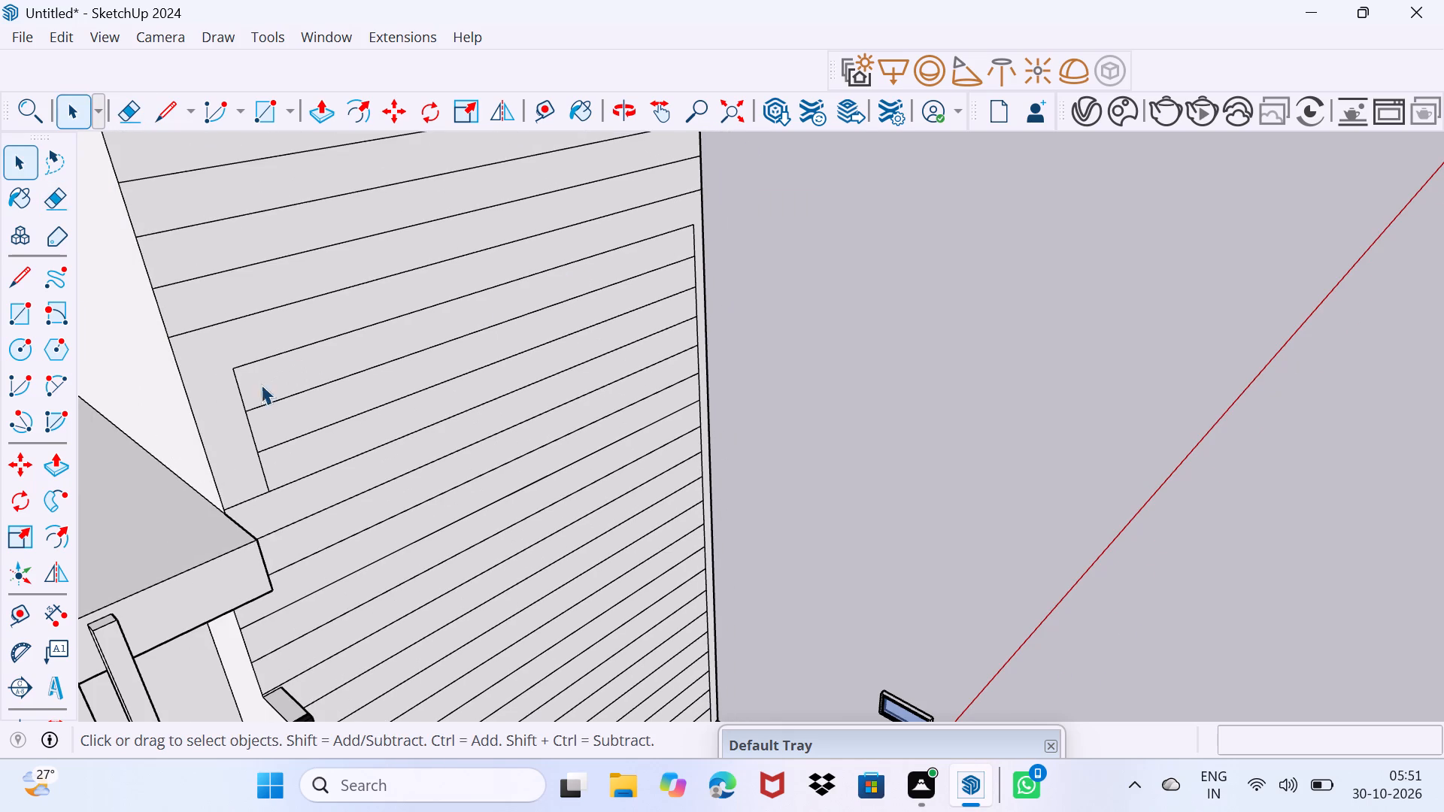
{"action": "left_click", "coordinate": [235, 415]}
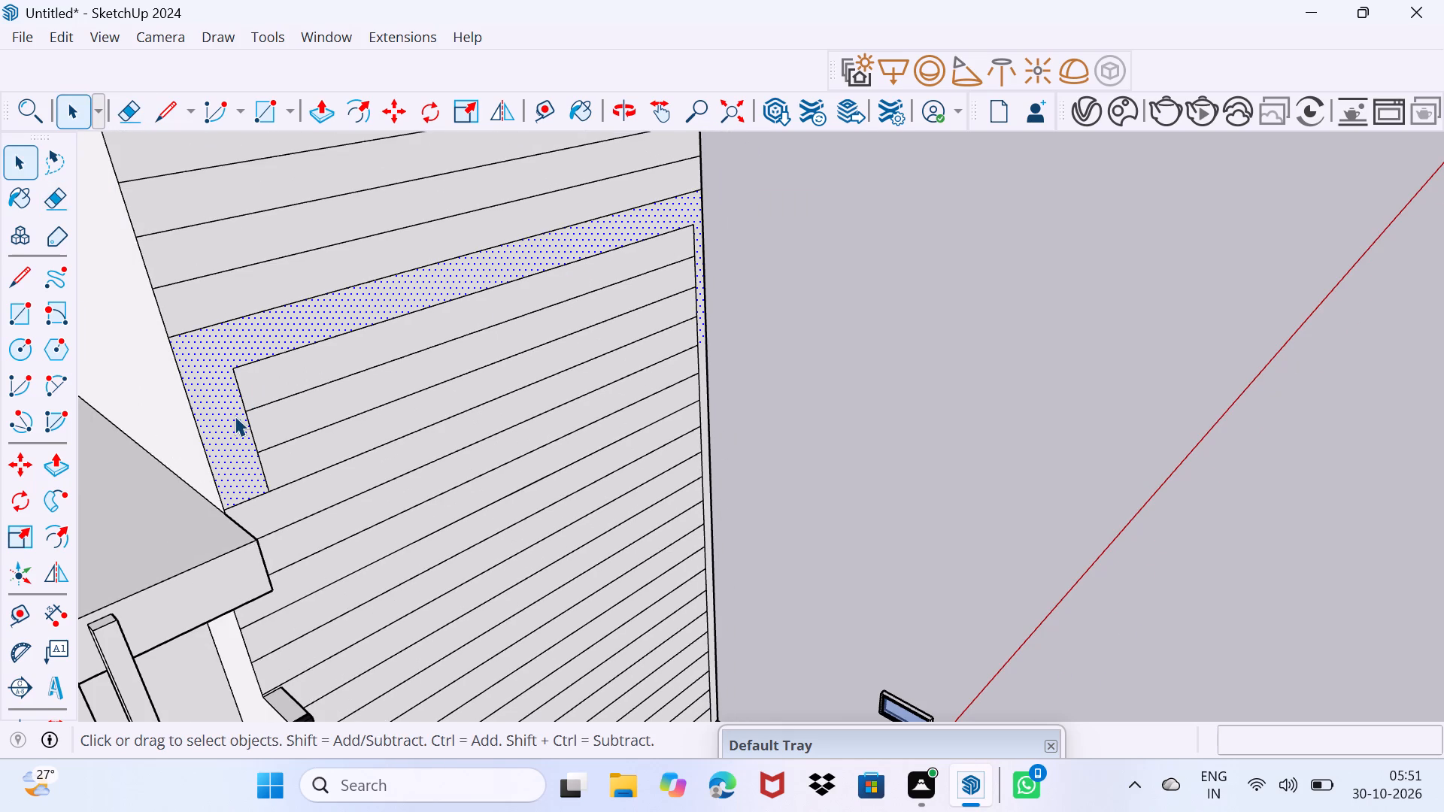
{"action": "key", "text": "p"}
{"action": "left_click", "coordinate": [242, 420]}
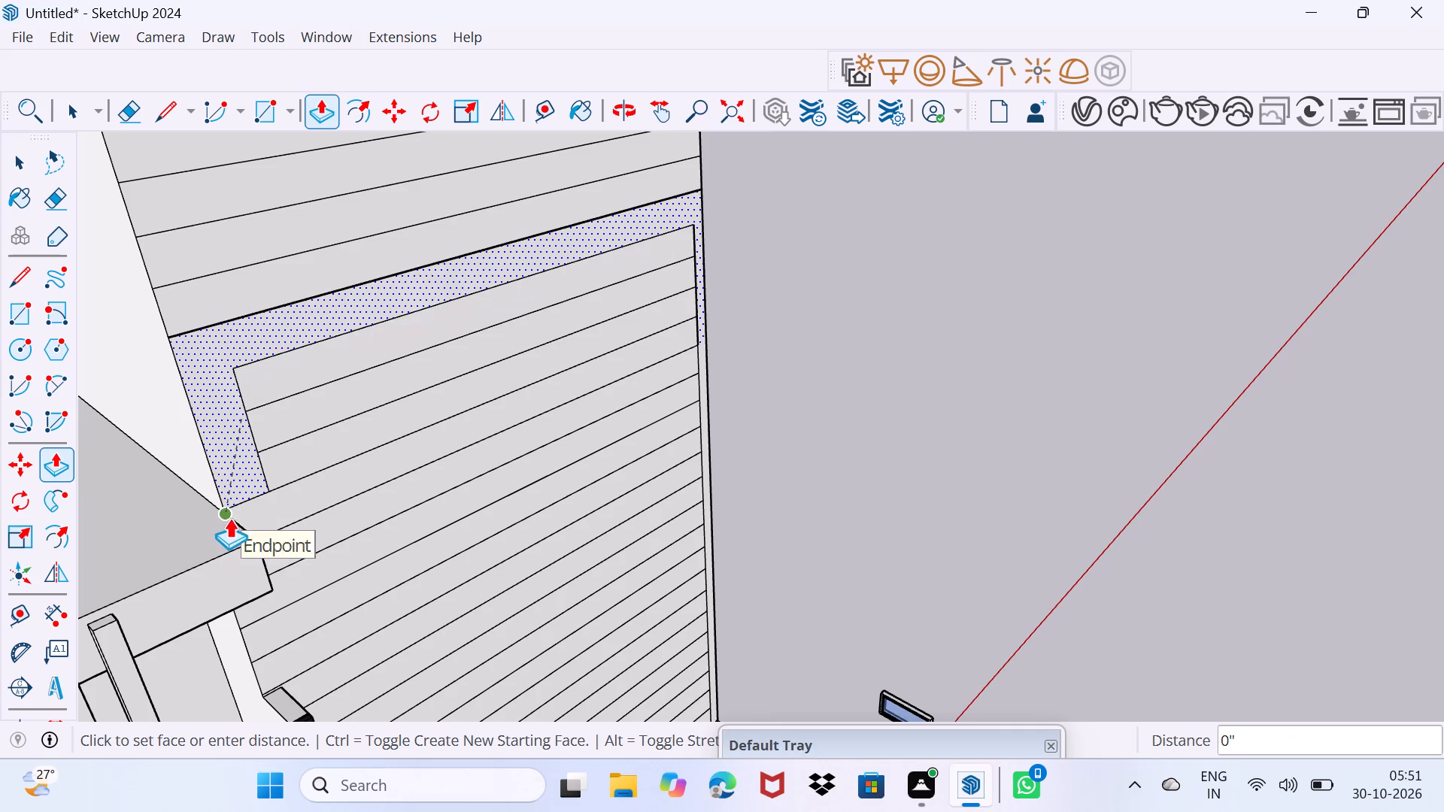
{"action": "left_click", "coordinate": [251, 523]}
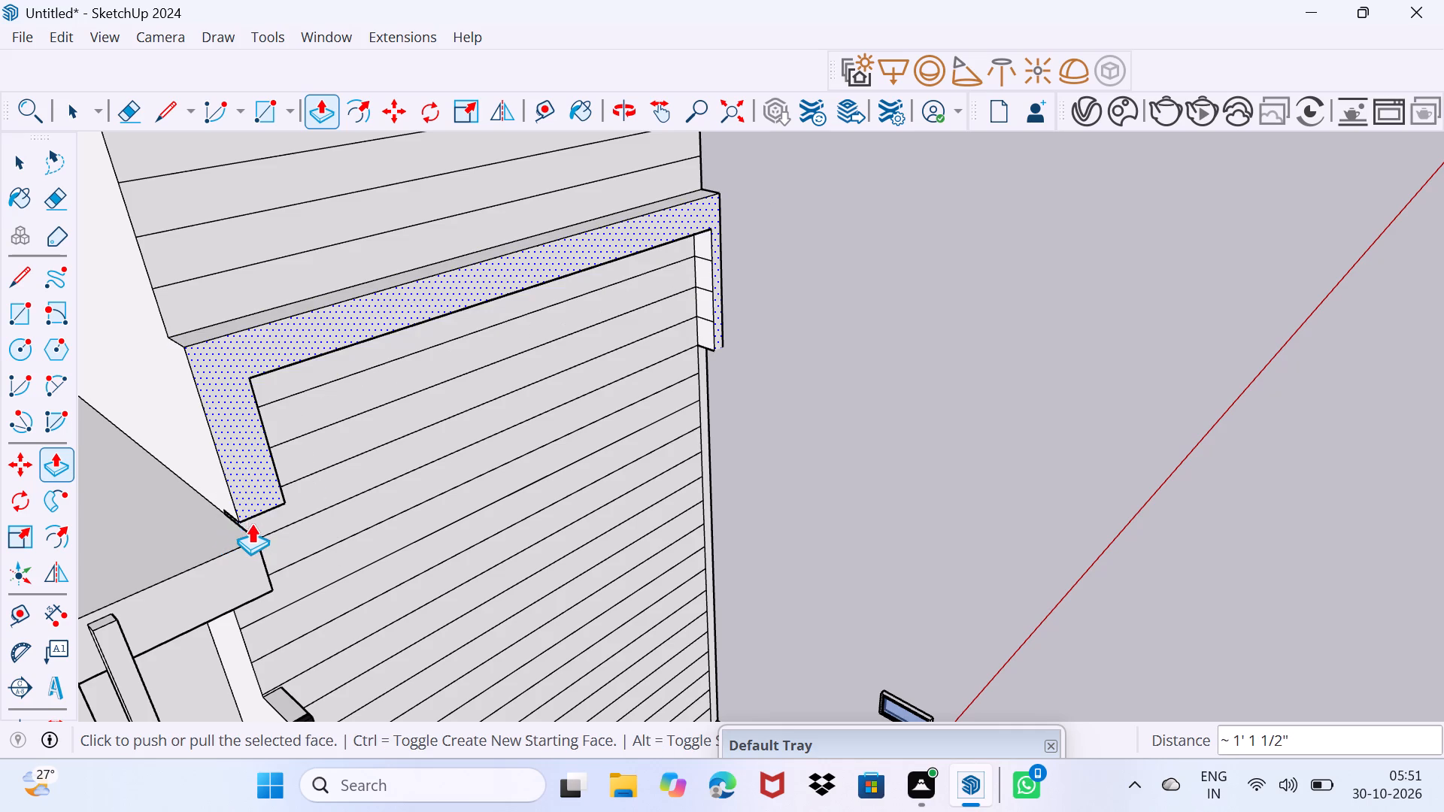
Push the raised border face back toward the wall in small amounts to make its projection shallower.
{"action": "scroll", "coordinate": [244, 505], "scroll_direction": "up", "scroll_amount": 7}
{"action": "middle_click_drag", "start_coordinate": [239, 489], "coordinate": [229, 484]}
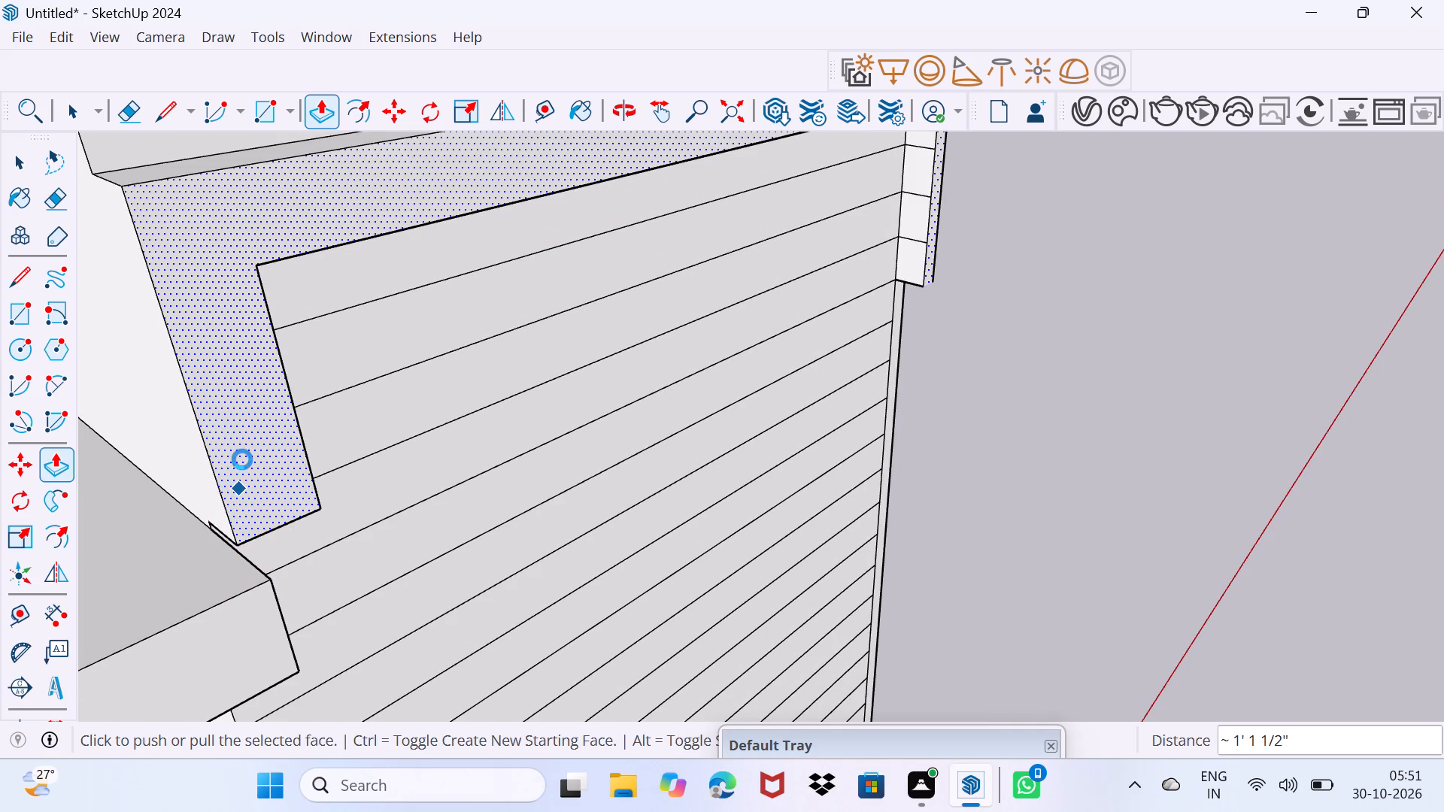
{"action": "left_click", "coordinate": [256, 457]}
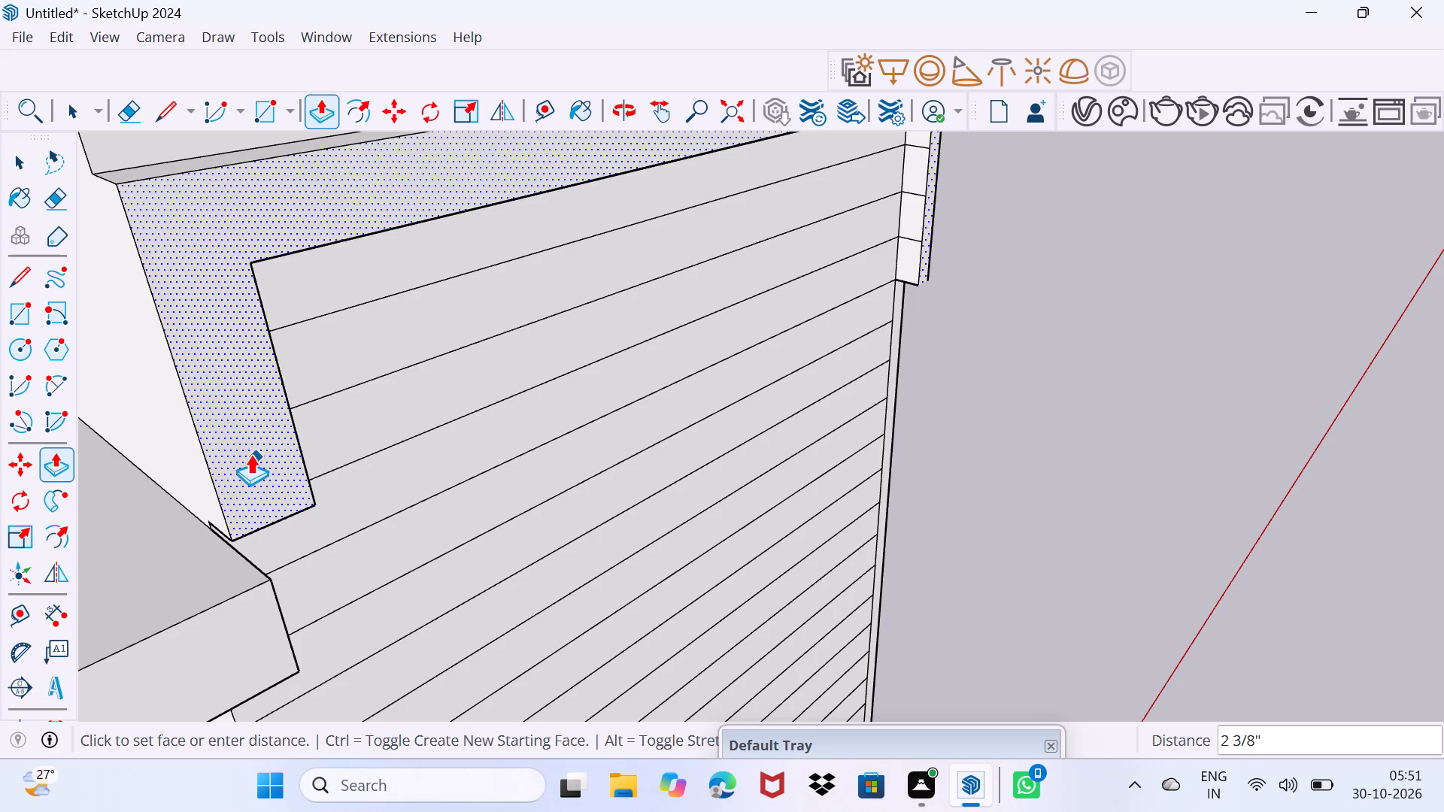
{"action": "left_click", "coordinate": [249, 453]}
{"action": "left_click_drag", "start_coordinate": [249, 453], "coordinate": [248, 453]}
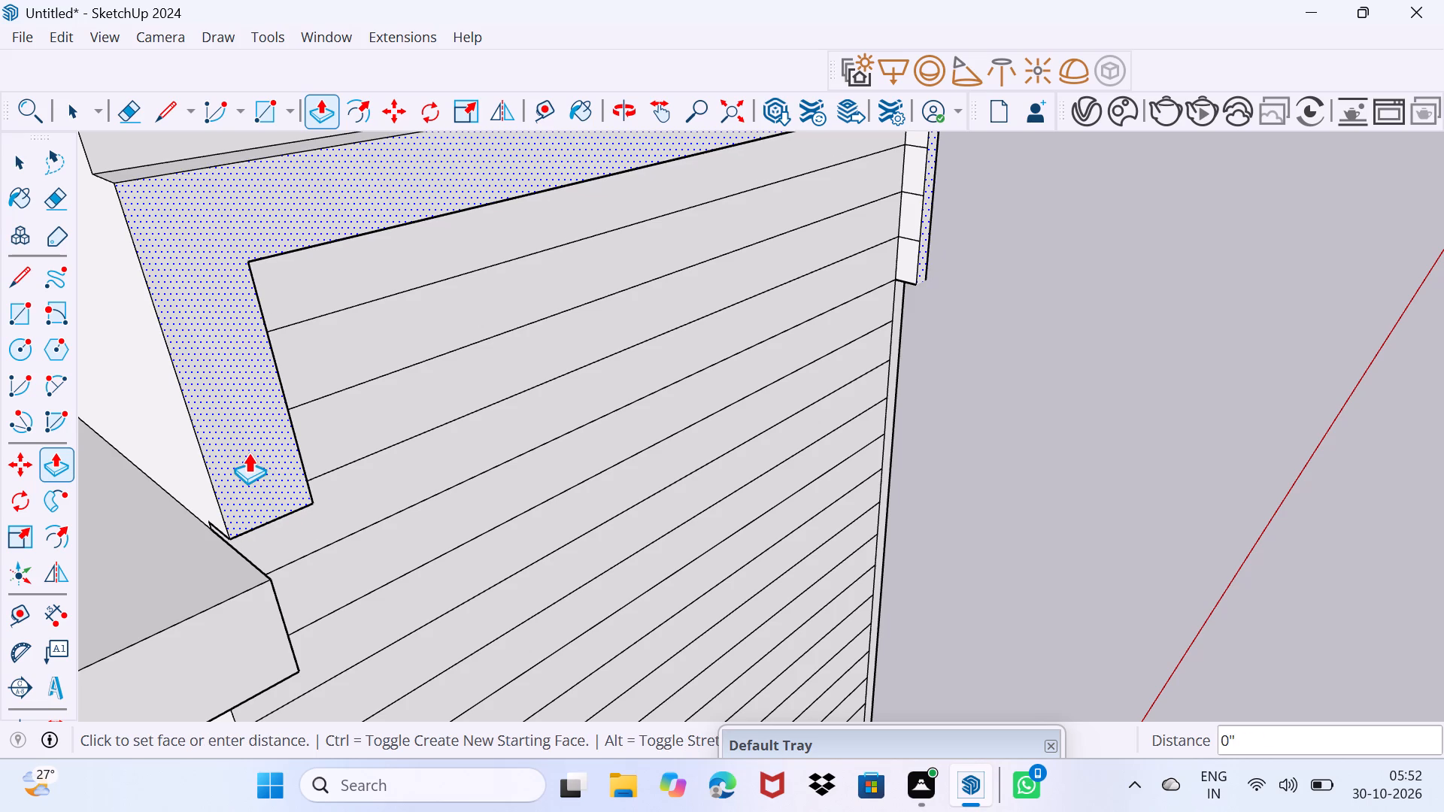
{"action": "left_click_drag", "start_coordinate": [248, 453], "coordinate": [241, 445]}
{"action": "left_click", "coordinate": [241, 445]}
{"action": "key", "text": "space"}
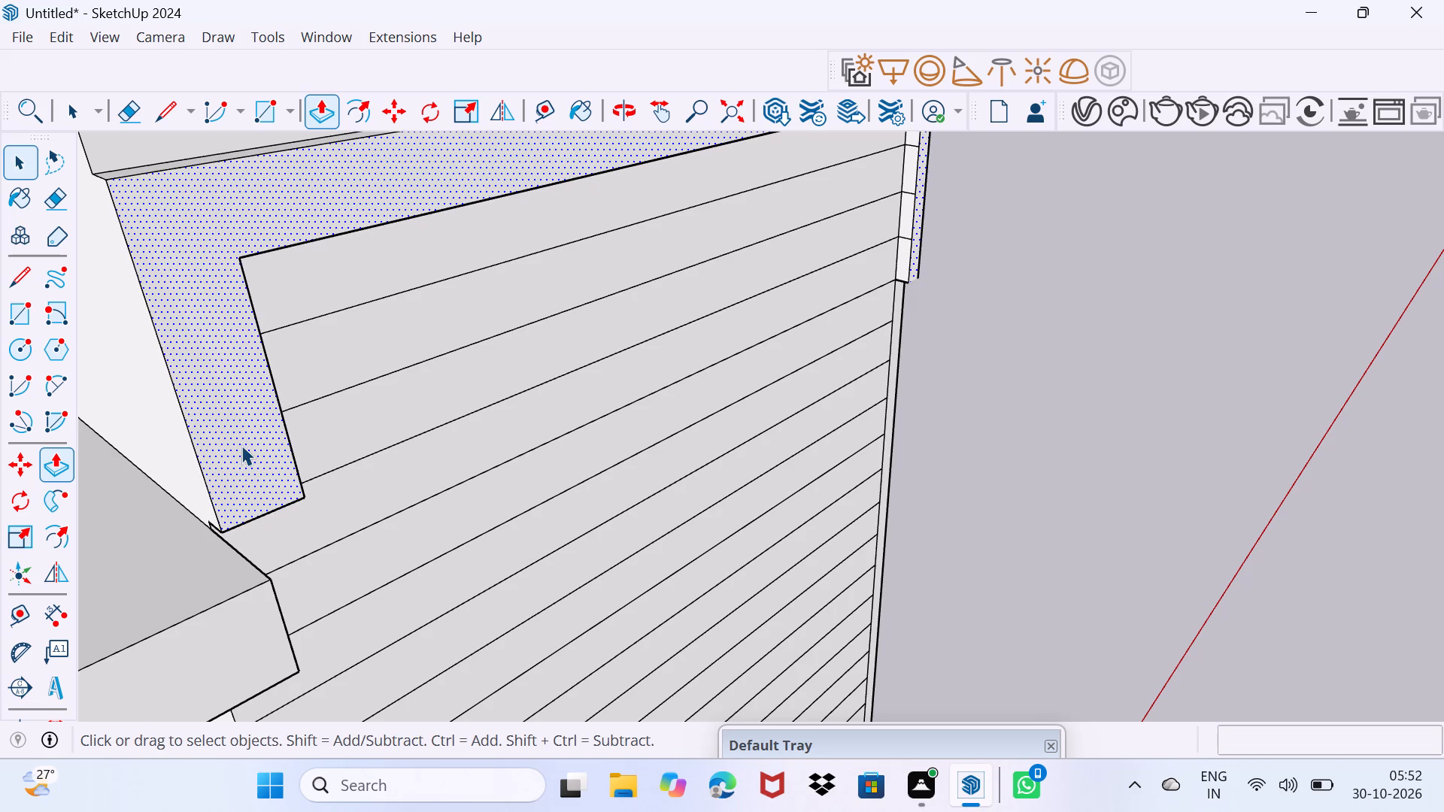
{"action": "left_click_drag", "start_coordinate": [244, 492], "coordinate": [256, 450]}
Push/Pull the underside of the raised border's short inner leg down 2 3/16" to meet the projecting slab's top.
{"action": "middle_click_drag", "start_coordinate": [275, 434], "coordinate": [150, 244]}
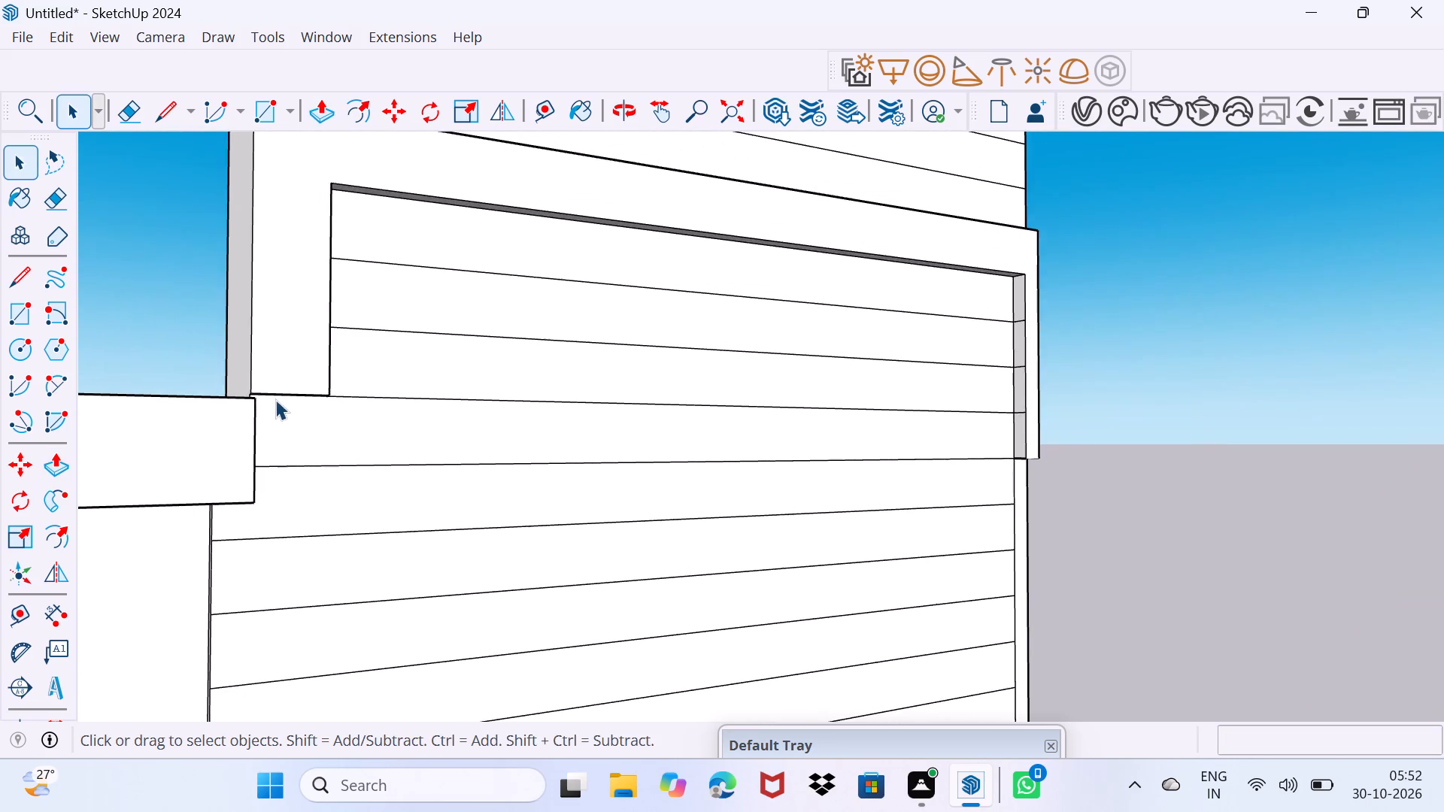
{"action": "scroll", "coordinate": [275, 399], "scroll_direction": "up", "scroll_amount": 14}
{"action": "middle_click_drag", "start_coordinate": [305, 417], "coordinate": [256, 401]}
{"action": "scroll", "coordinate": [268, 391], "scroll_direction": "up", "scroll_amount": 4}
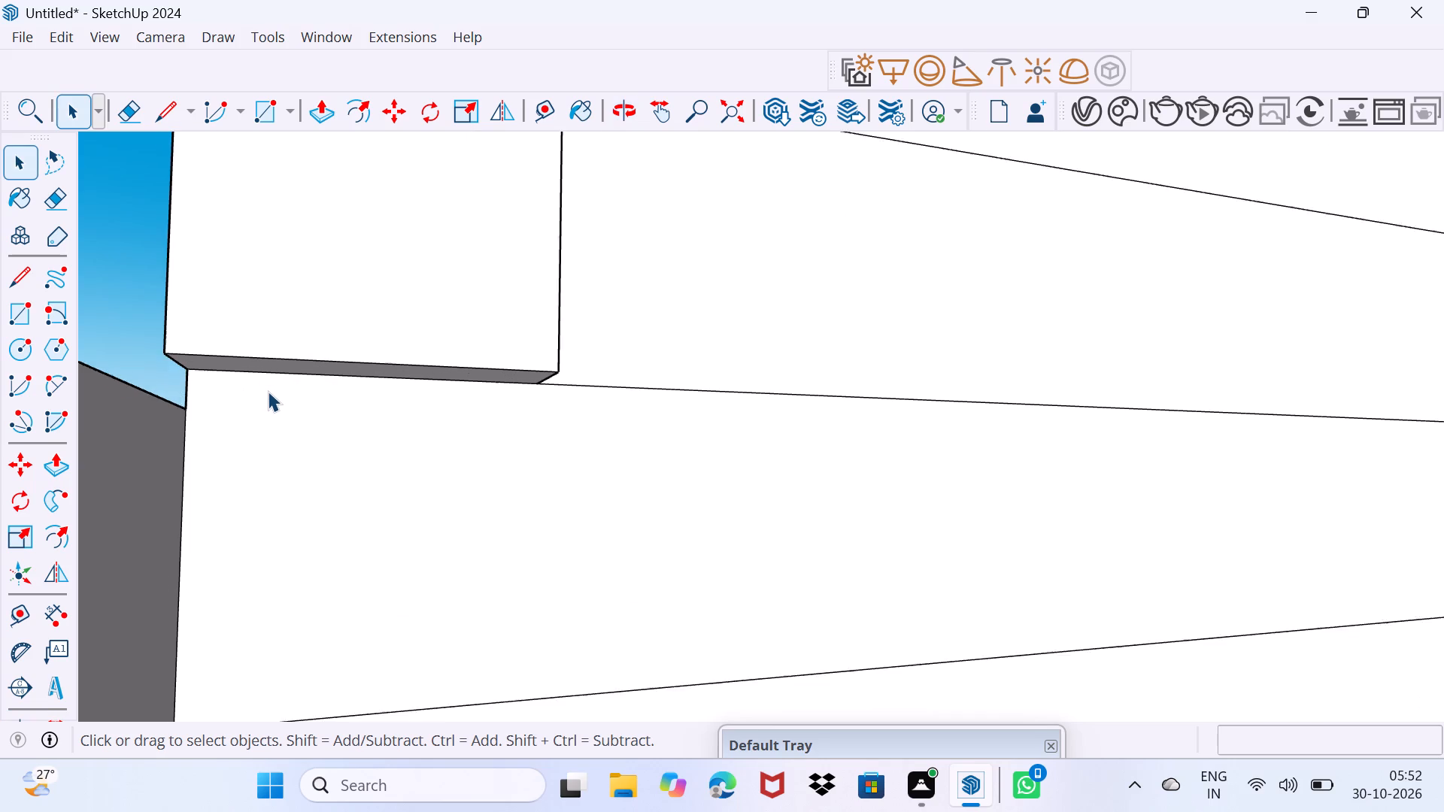
{"action": "scroll", "coordinate": [268, 391], "scroll_direction": "up", "scroll_amount": 5}
{"action": "left_click", "coordinate": [287, 353]}
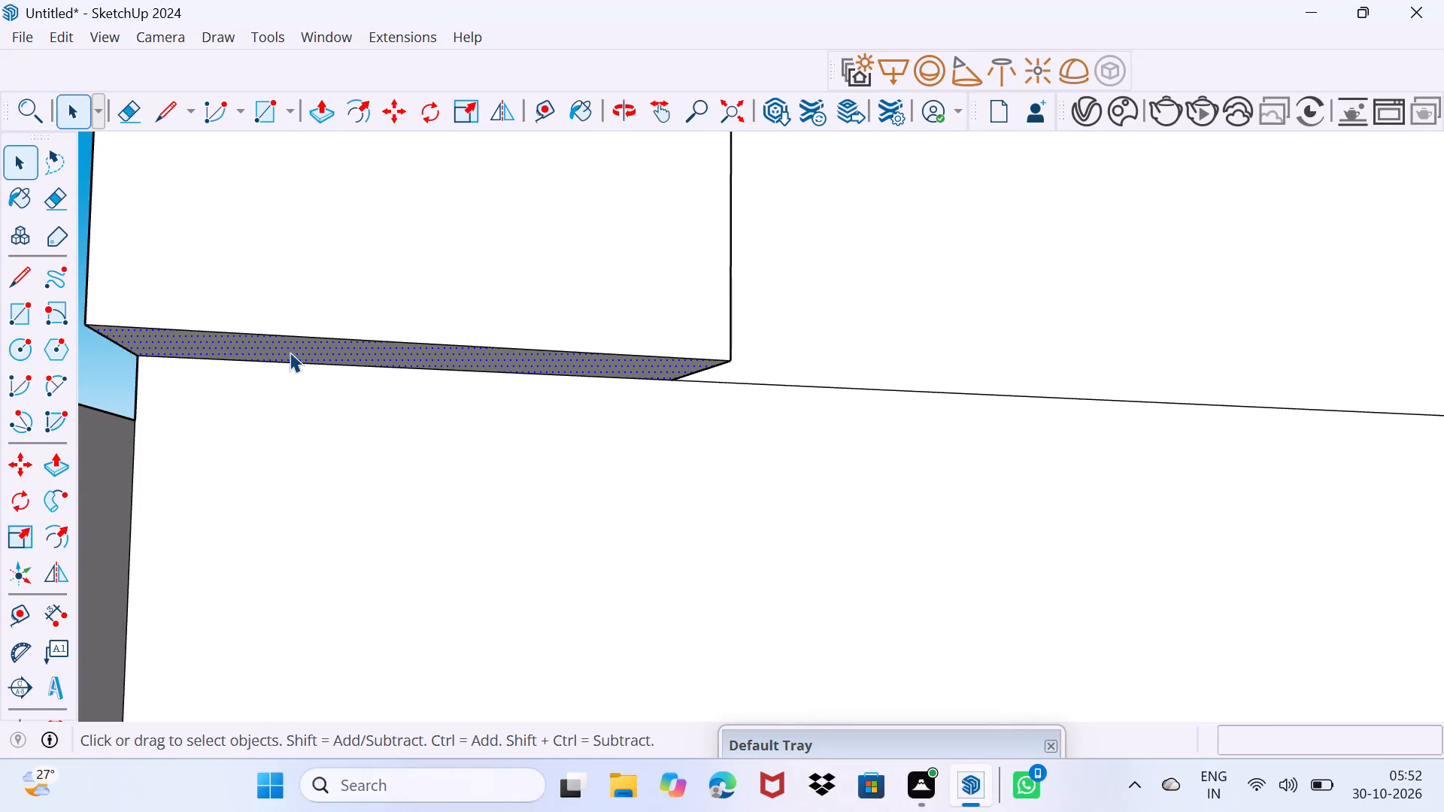
{"action": "key", "text": "p"}
{"action": "left_click", "coordinate": [290, 352]}
{"action": "left_click", "coordinate": [236, 420]}
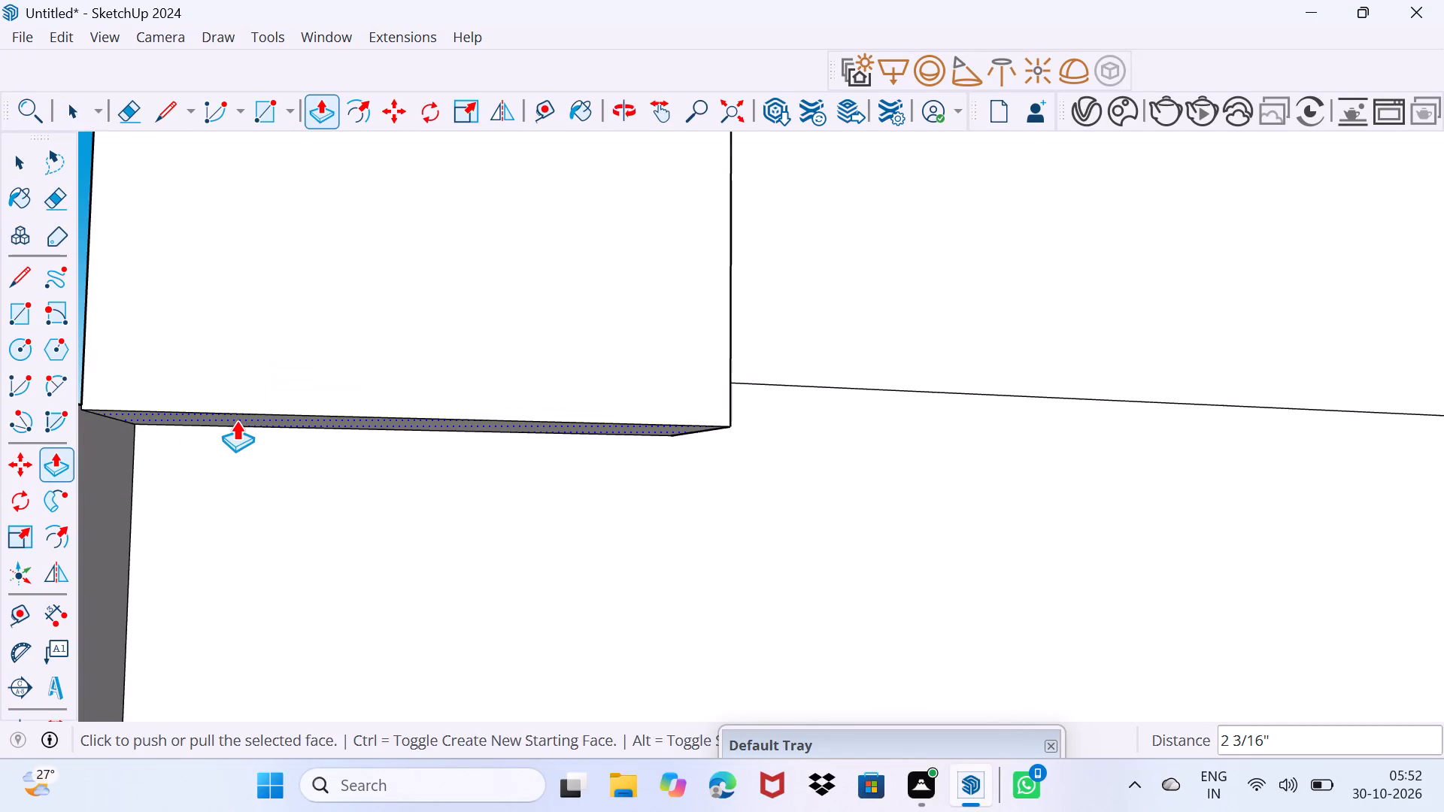
{"action": "key", "text": "space"}
{"action": "left_click_drag", "start_coordinate": [229, 506], "coordinate": [270, 465]}
Examine the narrow border-strip faces below the raised border's outer leg to see how they are divided.
{"action": "scroll", "coordinate": [286, 437], "scroll_direction": "down", "scroll_amount": 19}
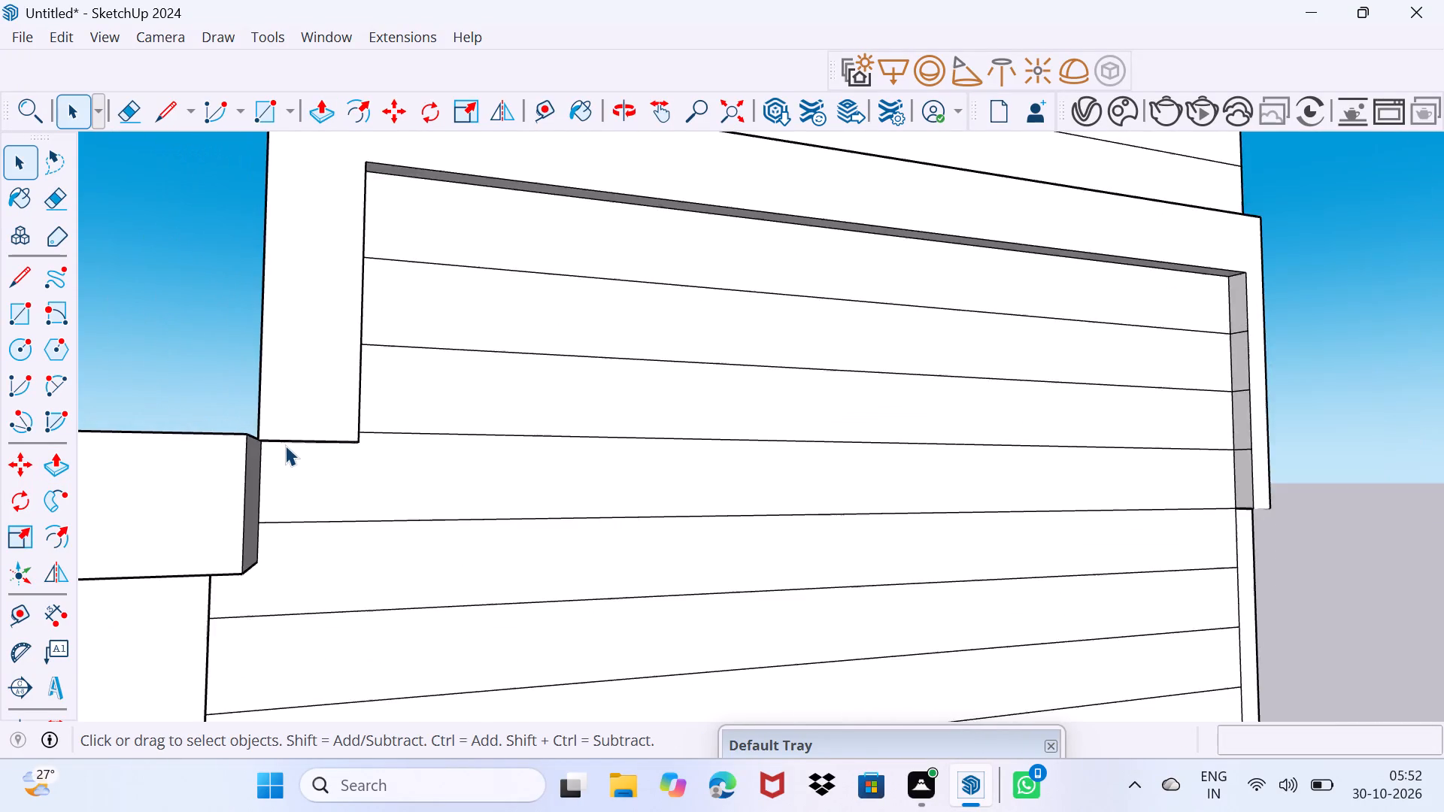
{"action": "scroll", "coordinate": [285, 445], "scroll_direction": "down", "scroll_amount": 6}
{"action": "scroll", "coordinate": [979, 486], "scroll_direction": "up", "scroll_amount": 4}
{"action": "middle_click_drag", "start_coordinate": [1051, 450], "coordinate": [1085, 417]}
{"action": "left_click", "coordinate": [1080, 539]}
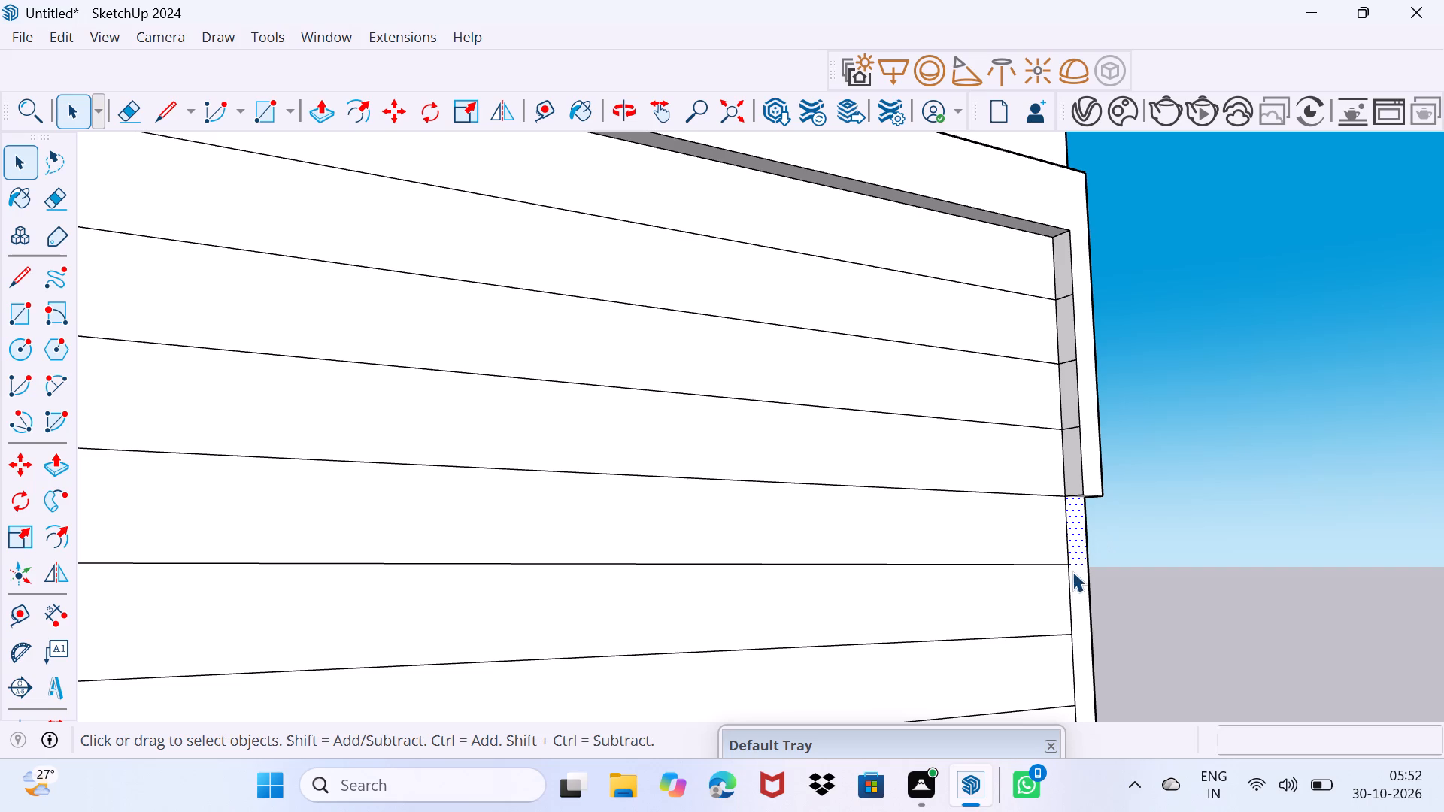
{"action": "left_click", "coordinate": [1074, 585]}
{"action": "left_click", "coordinate": [1083, 631]}
{"action": "left_click", "coordinate": [1089, 679]}
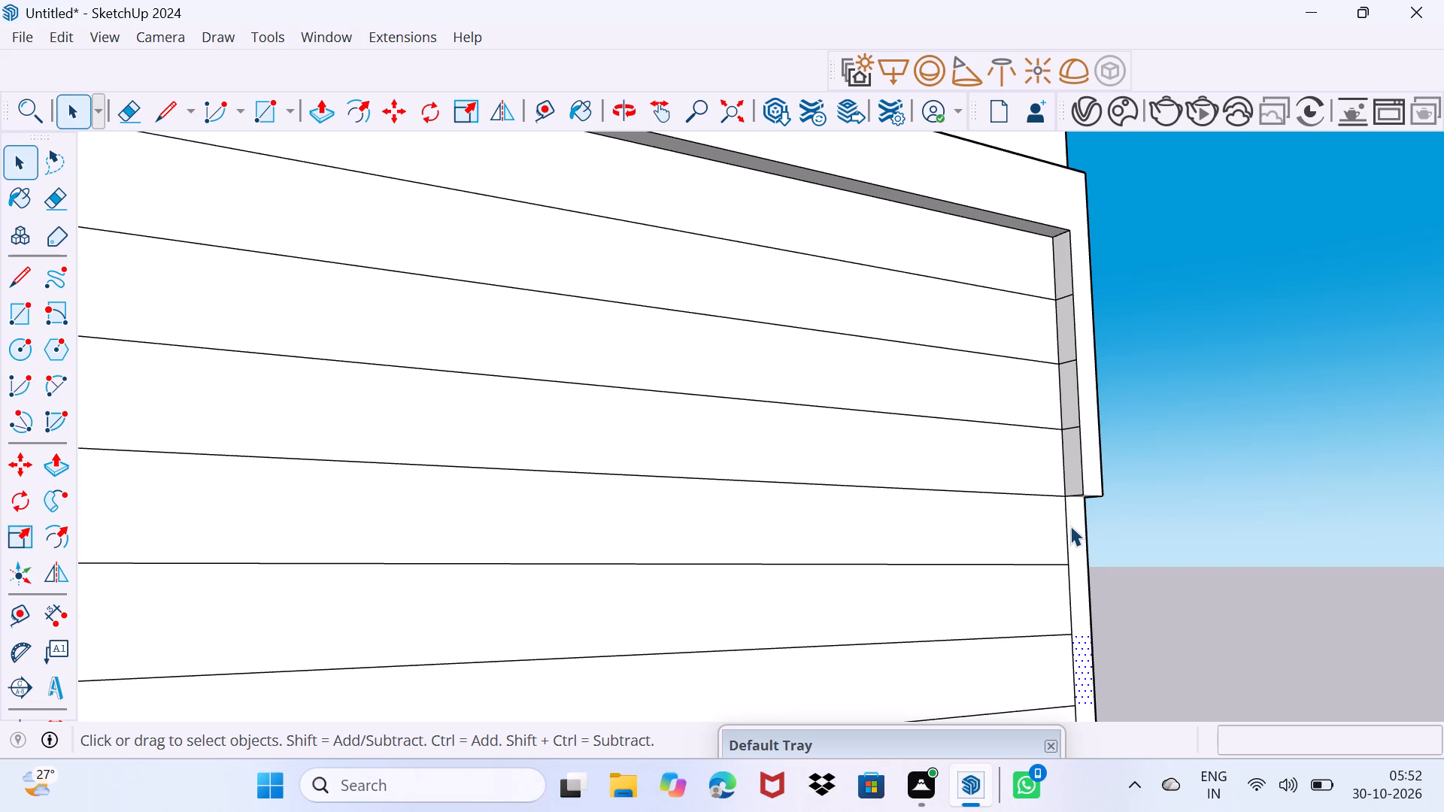
{"action": "left_click", "coordinate": [1070, 522]}
{"action": "left_click", "coordinate": [1101, 465]}
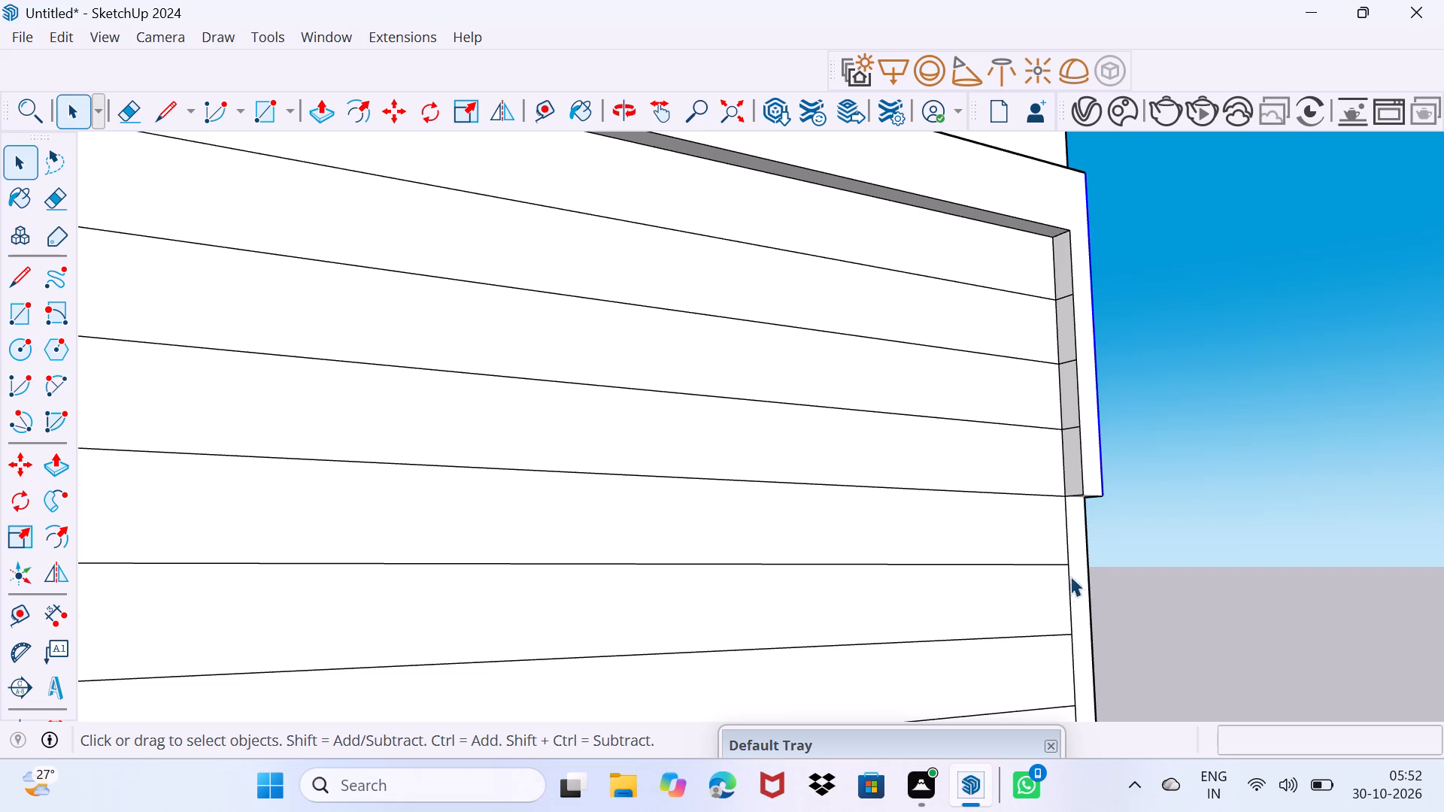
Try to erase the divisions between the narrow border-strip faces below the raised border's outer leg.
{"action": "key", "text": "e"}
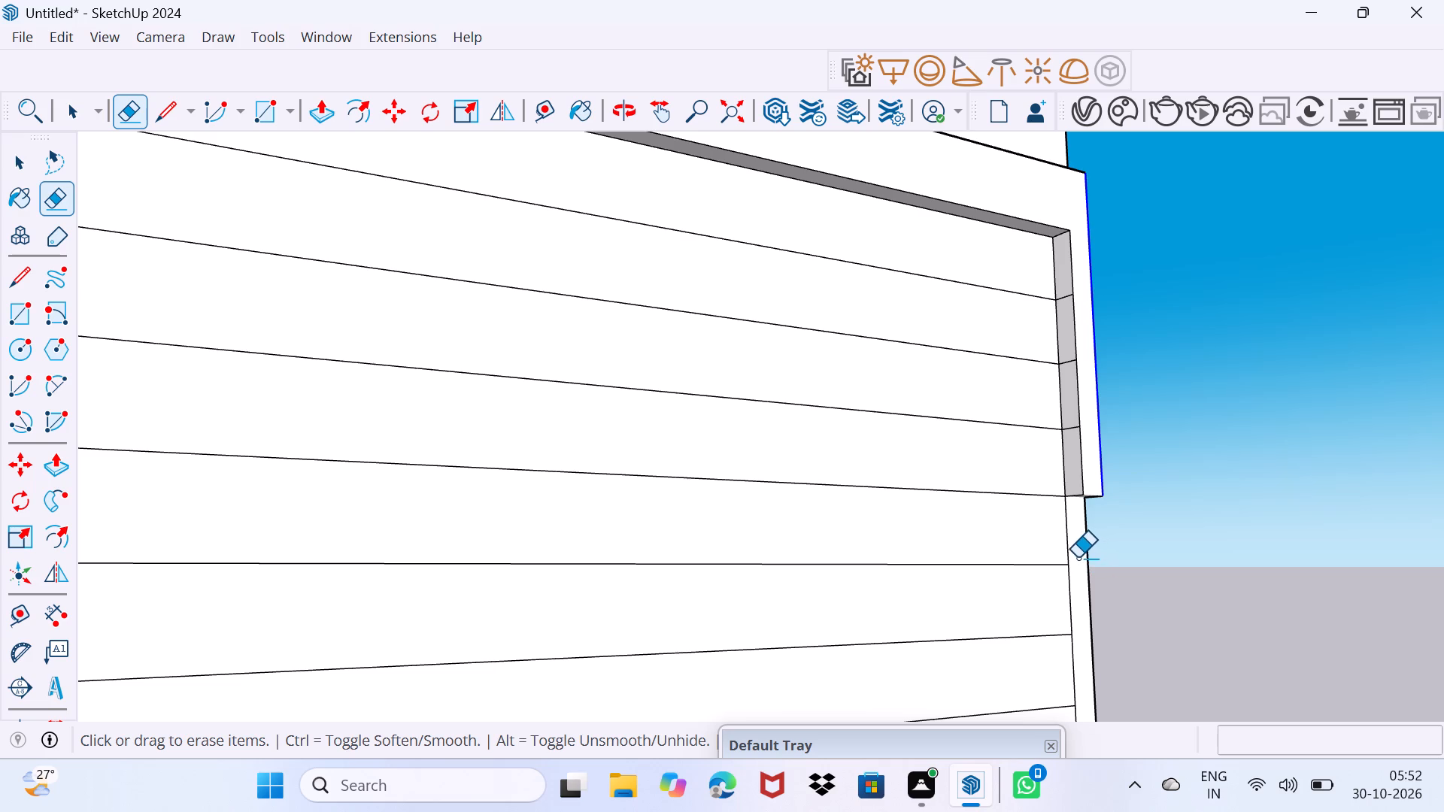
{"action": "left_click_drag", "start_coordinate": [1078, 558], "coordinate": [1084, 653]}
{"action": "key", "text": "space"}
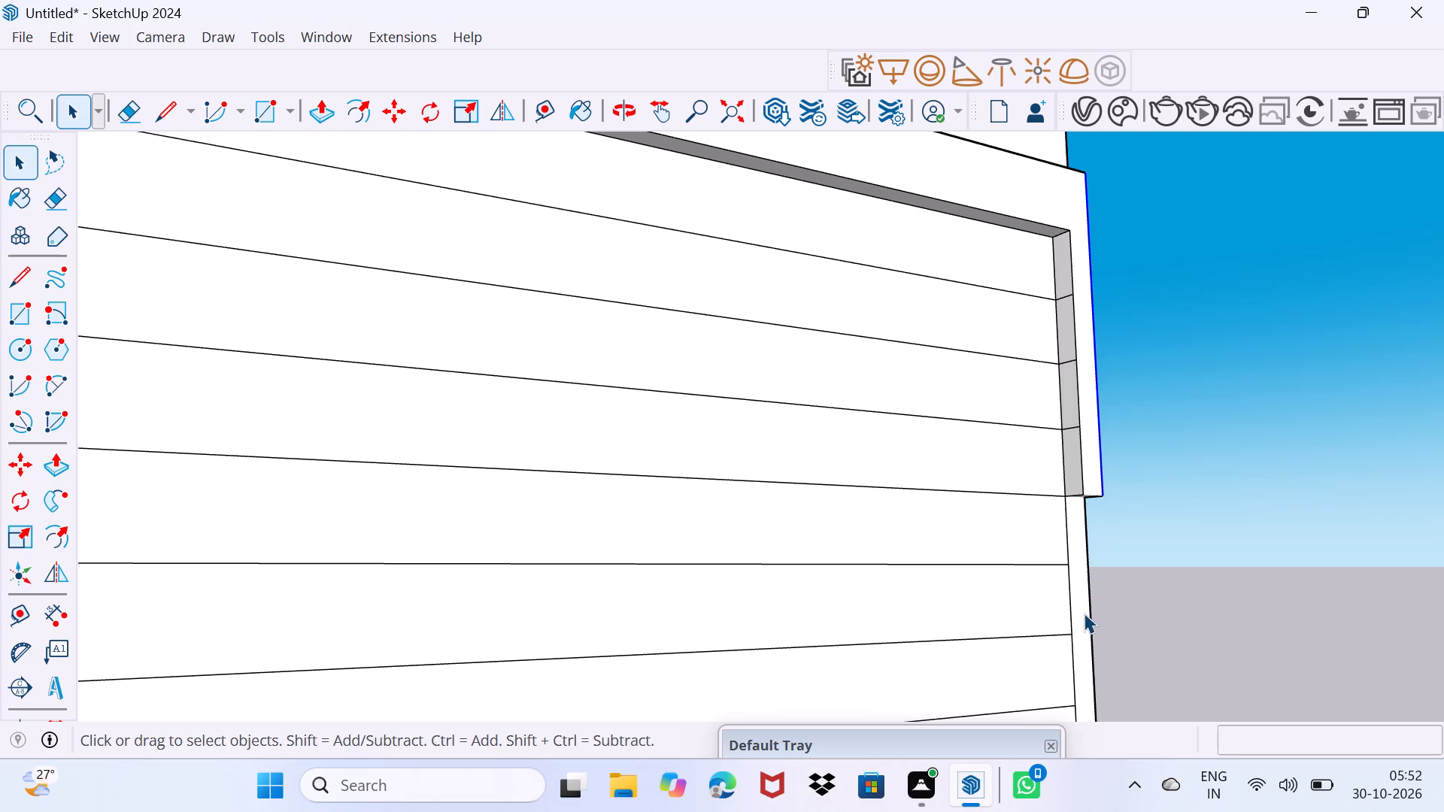
Push/Pull the first two narrow strip faces below the raised border's outer leg outward about 6 3/8", flush with the leg.
{"action": "left_click", "coordinate": [1083, 613]}
{"action": "key", "text": "p"}
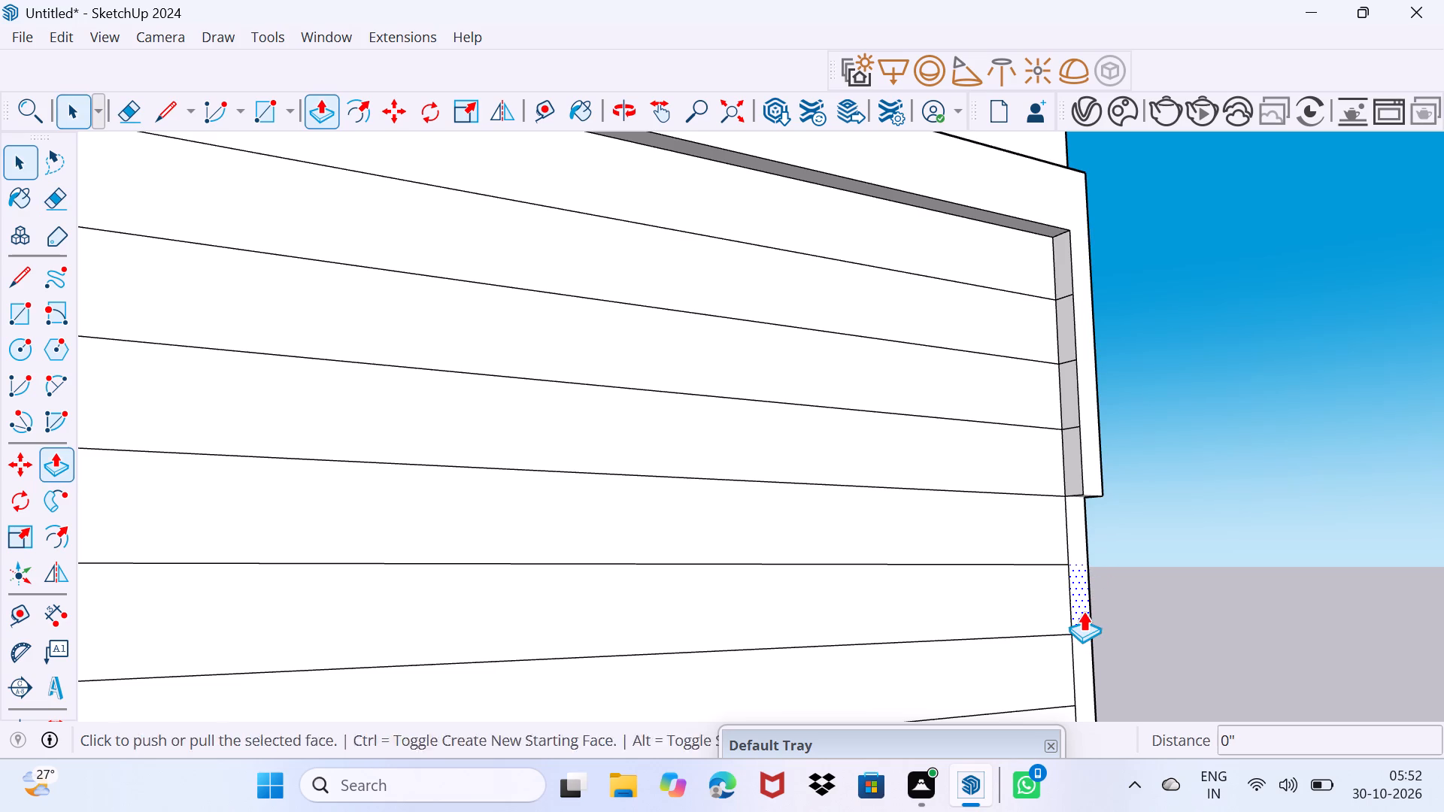
{"action": "left_click", "coordinate": [1083, 611]}
{"action": "left_click", "coordinate": [1097, 466]}
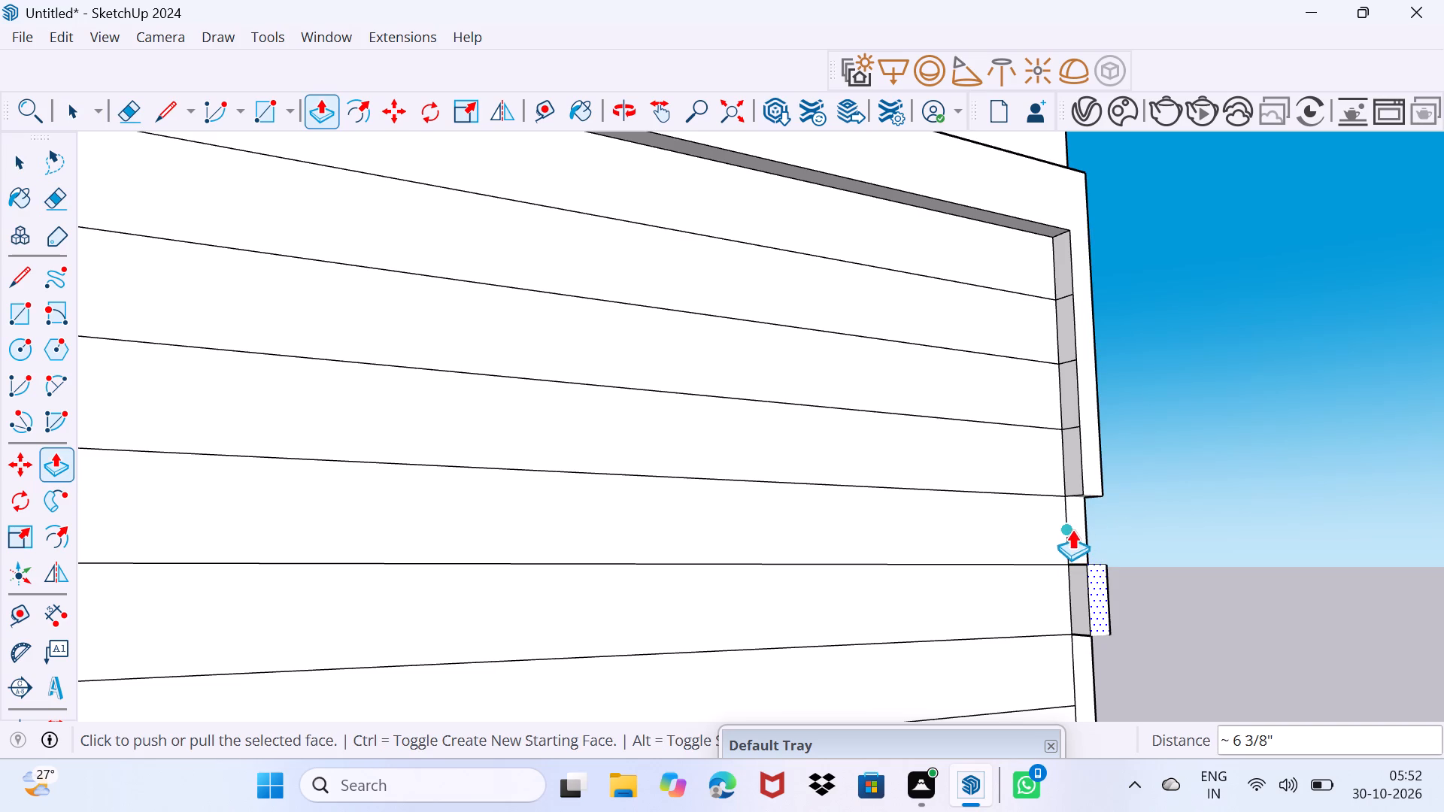
{"action": "key", "text": "Escape"}
{"action": "left_click", "coordinate": [1079, 536]}
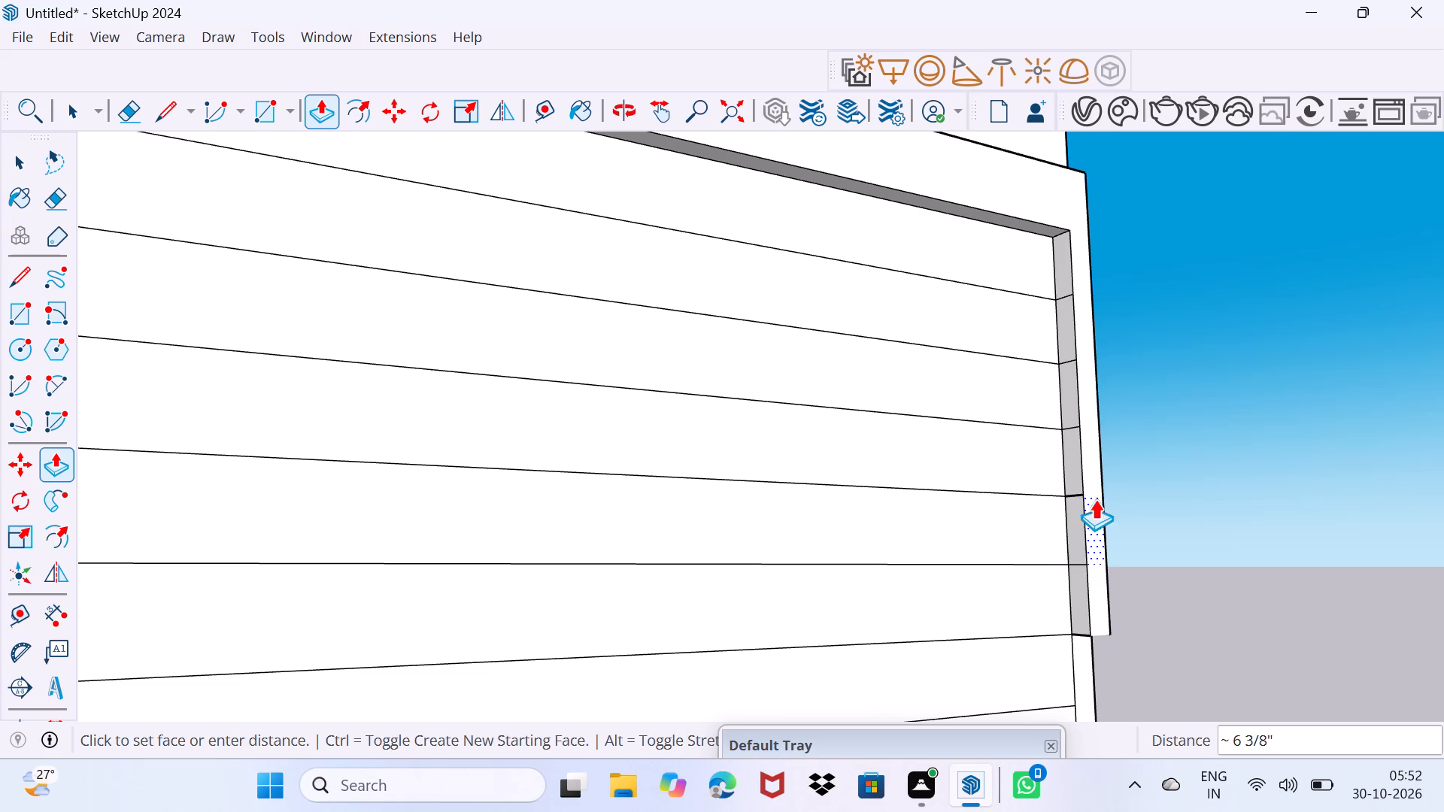
{"action": "left_click", "coordinate": [1097, 483]}
Extend the outer leg downward by pulling the next two strip faces out about 6 3/8" to match its face.
{"action": "middle_click_drag", "start_coordinate": [1093, 553], "coordinate": [972, 311], "text": "shift"}
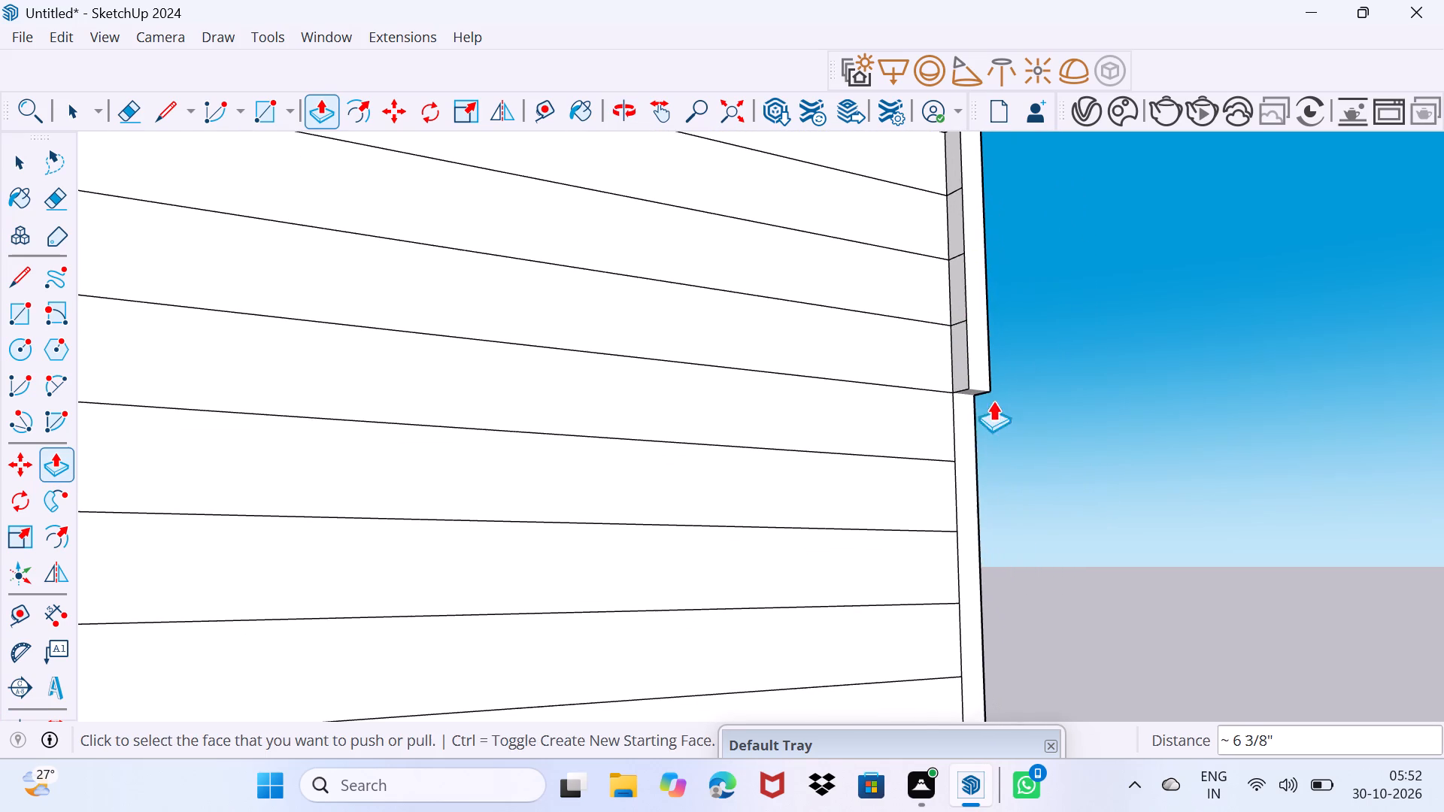
{"action": "left_click", "coordinate": [969, 427]}
{"action": "left_click_drag", "start_coordinate": [965, 416], "coordinate": [984, 389]}
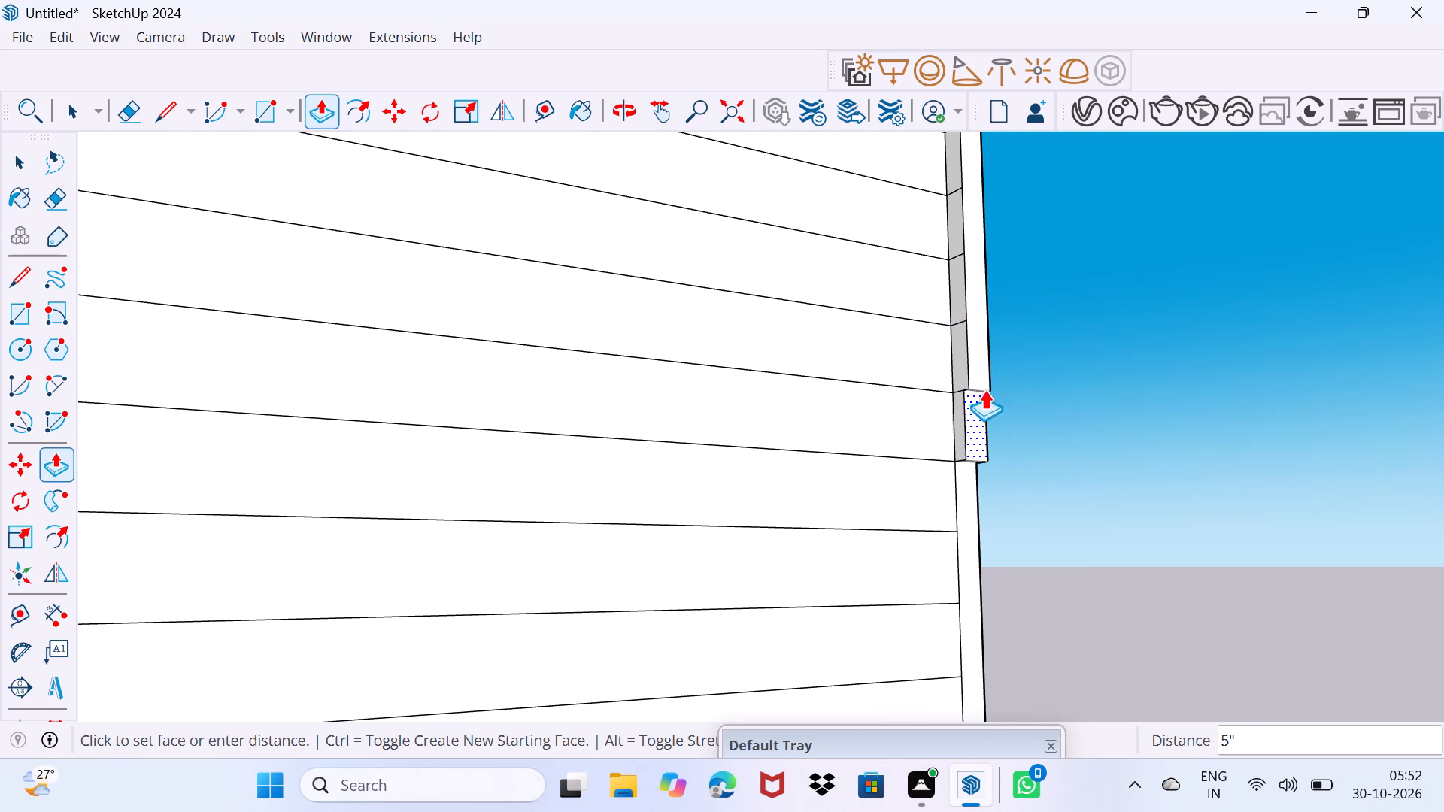
{"action": "left_click_drag", "start_coordinate": [984, 389], "coordinate": [981, 366]}
{"action": "left_click", "coordinate": [981, 366]}
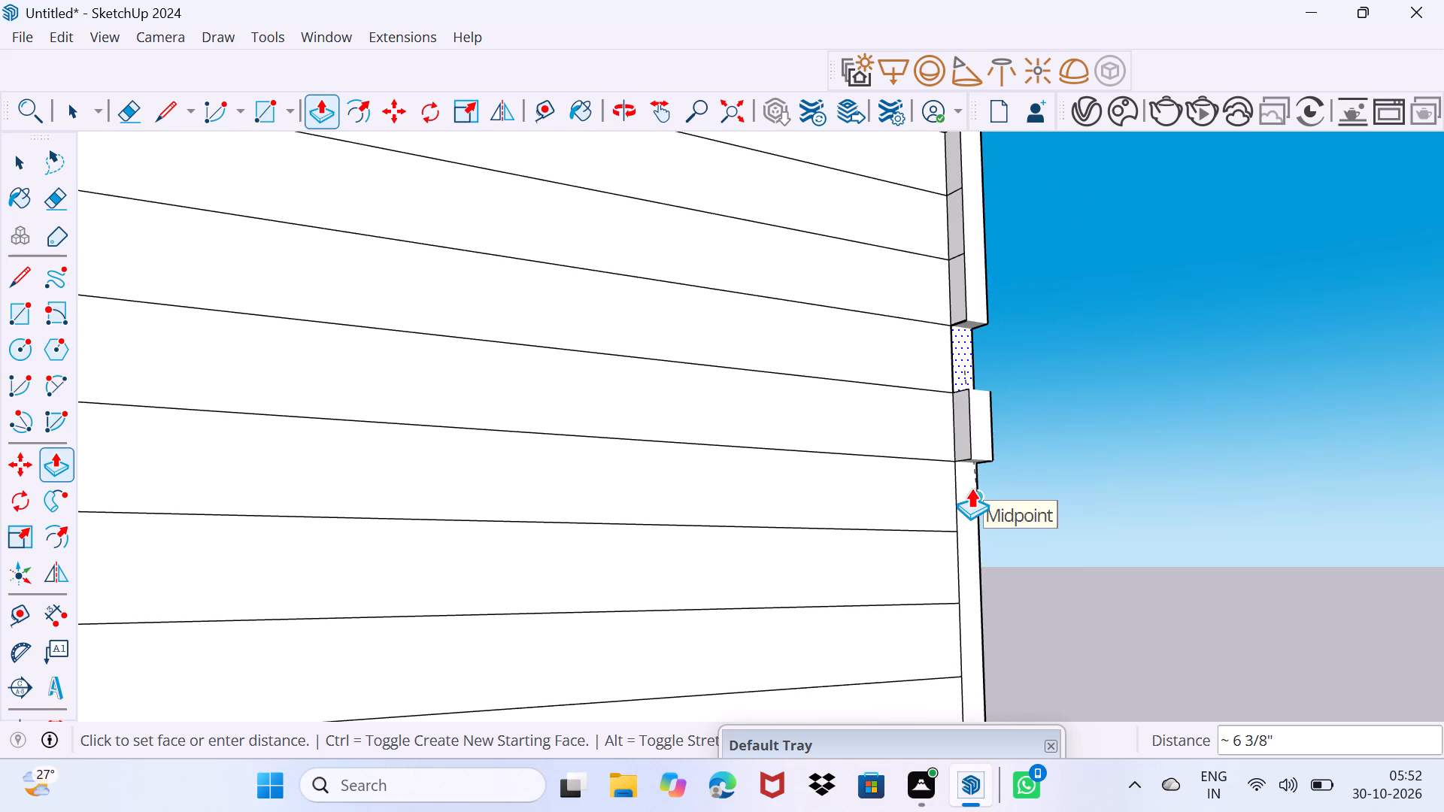
{"action": "key", "text": "Escape"}
{"action": "left_click", "coordinate": [970, 502]}
{"action": "left_click", "coordinate": [990, 440]}
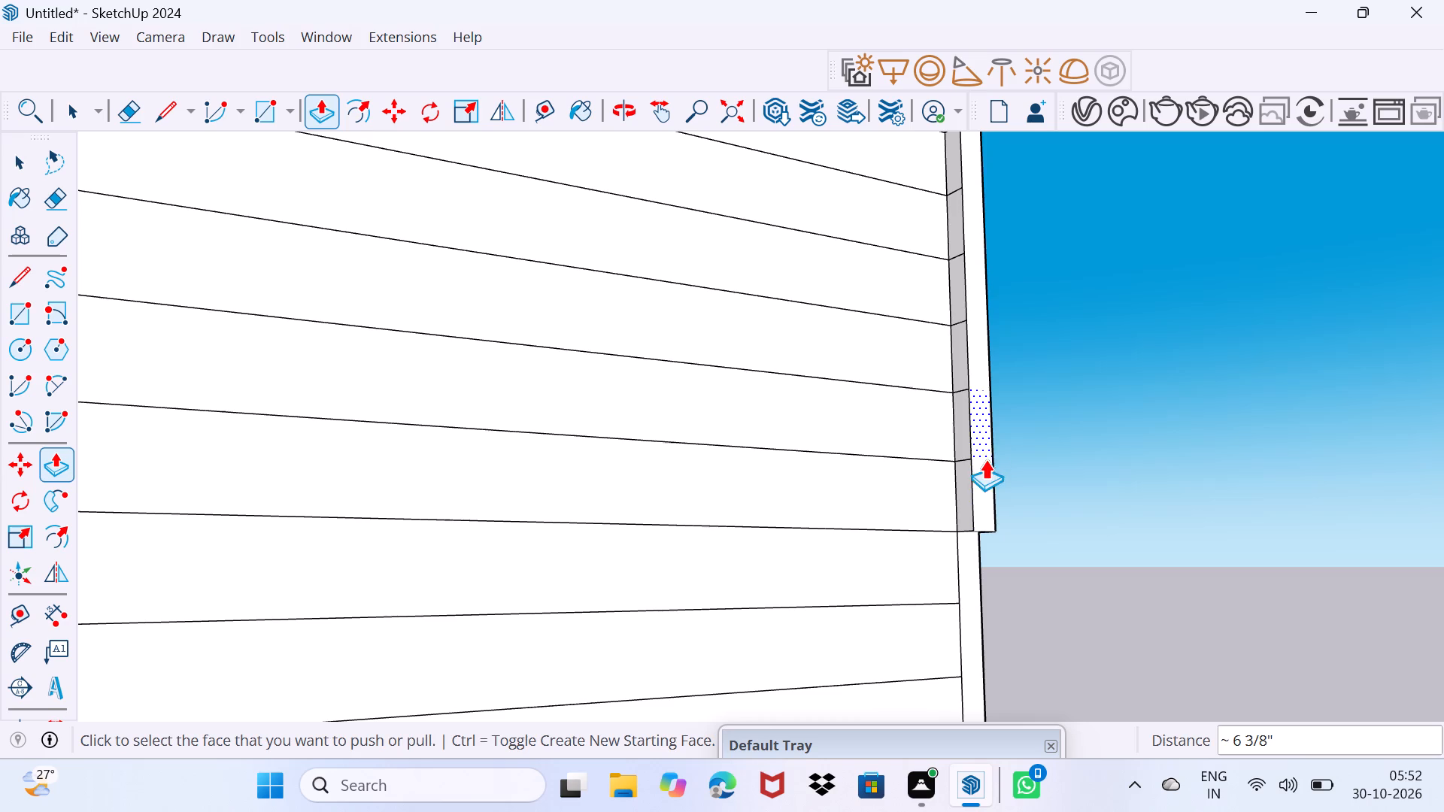
Push/Pull the following five strip faces down the wall edge outward about 6 3/8", level with the raised outer leg.
{"action": "middle_click_drag", "start_coordinate": [982, 459], "coordinate": [759, 150]}
{"action": "left_click", "coordinate": [776, 286]}
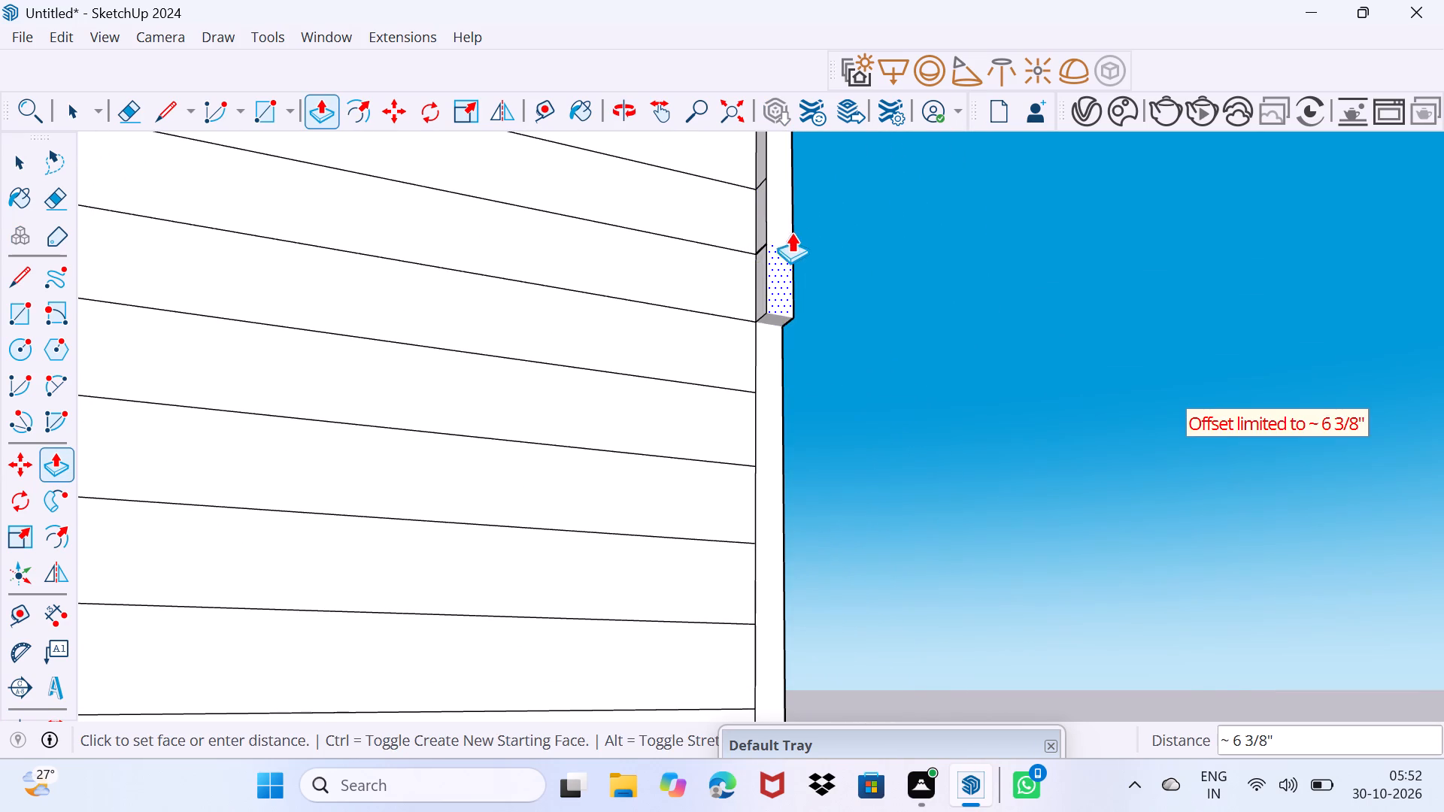
{"action": "left_click", "coordinate": [791, 223]}
{"action": "left_click", "coordinate": [766, 380]}
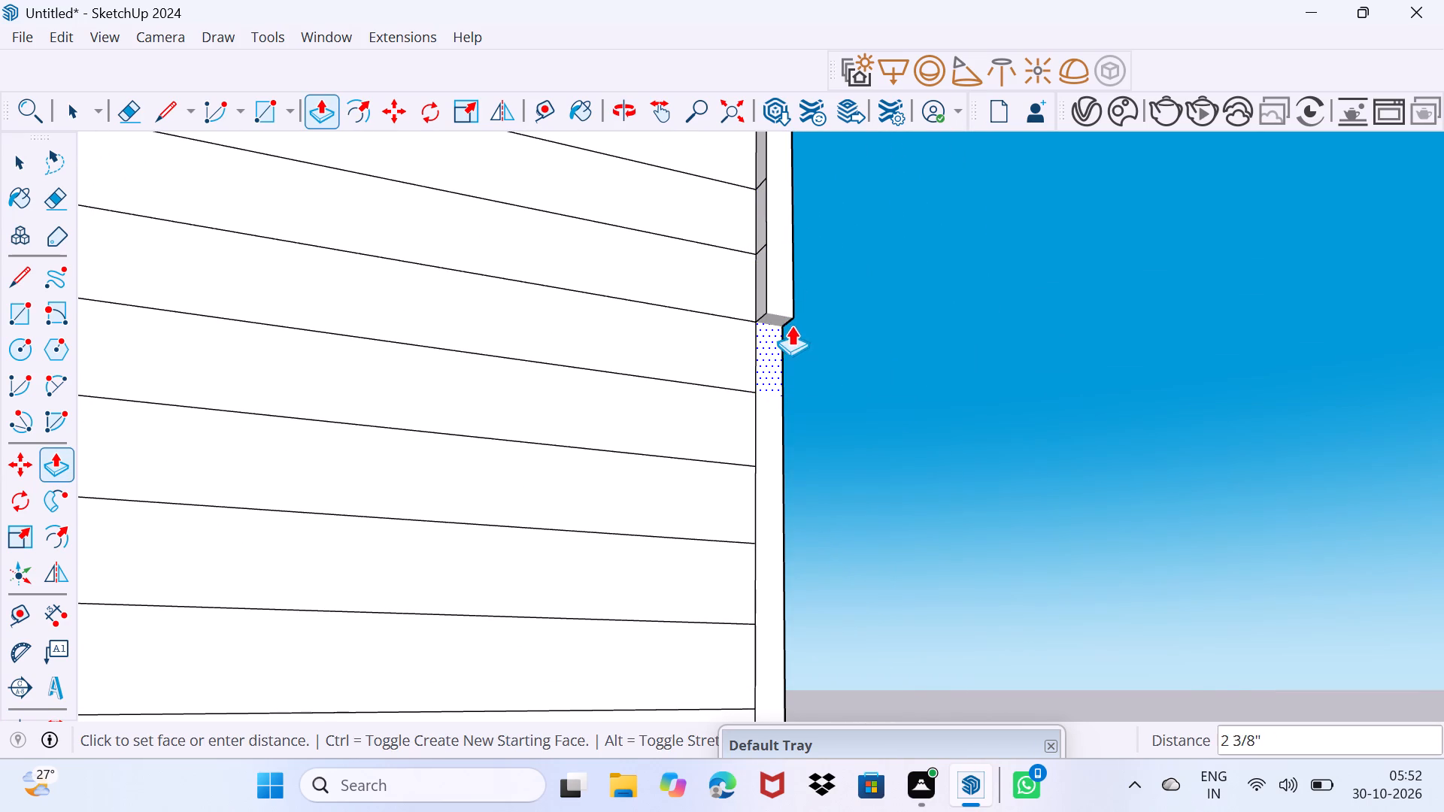
{"action": "left_click", "coordinate": [787, 298]}
{"action": "middle_click_drag", "start_coordinate": [767, 377], "coordinate": [702, 241]}
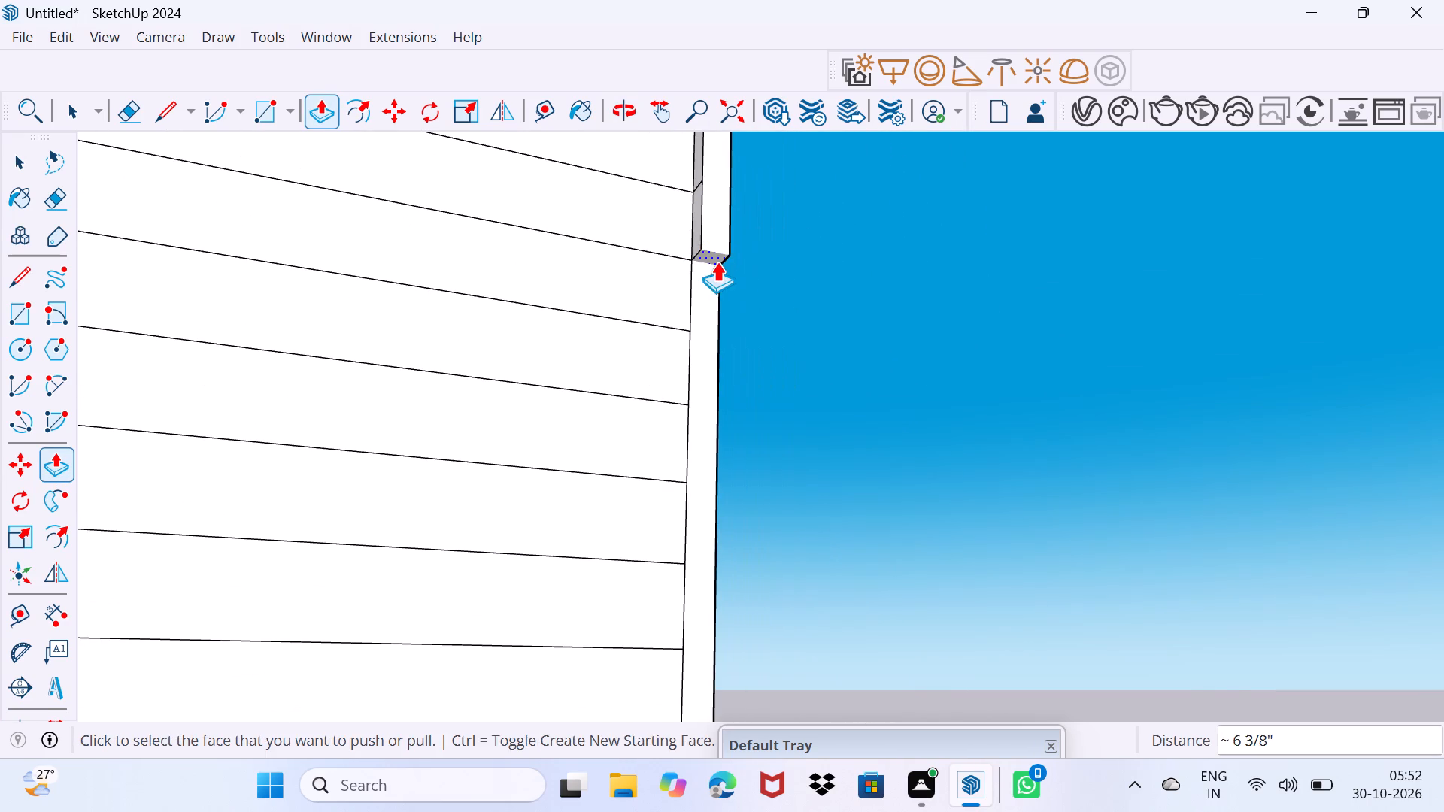
{"action": "left_click", "coordinate": [705, 283]}
{"action": "left_click", "coordinate": [721, 215]}
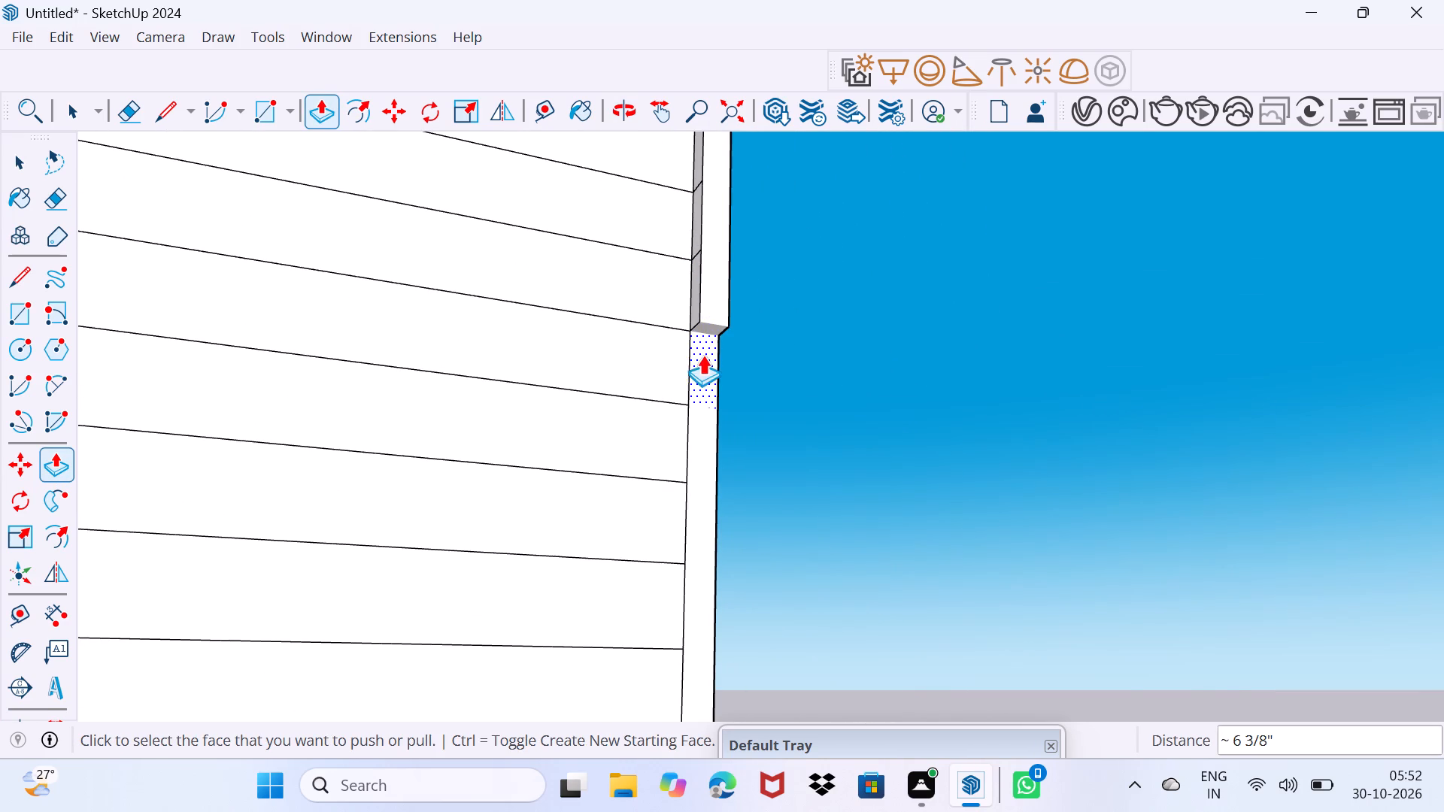
{"action": "left_click", "coordinate": [702, 355]}
{"action": "left_click", "coordinate": [717, 286]}
{"action": "left_click", "coordinate": [708, 456]}
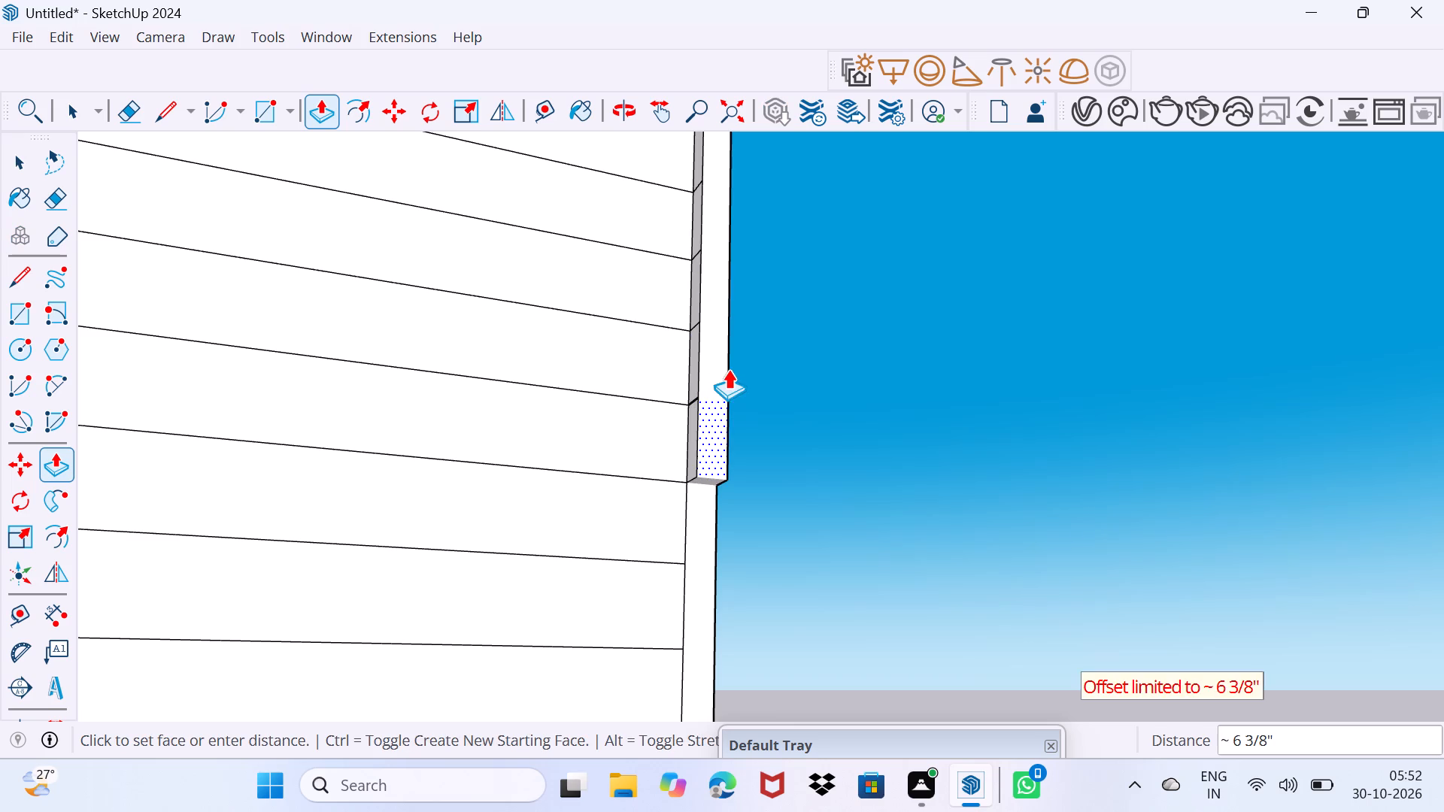
{"action": "left_click", "coordinate": [727, 360]}
Pull the next three strip faces under the extended outer leg out about 6 3/8", flush with the border face.
{"action": "left_click_drag", "start_coordinate": [693, 527], "coordinate": [699, 525]}
{"action": "left_click", "coordinate": [721, 441]}
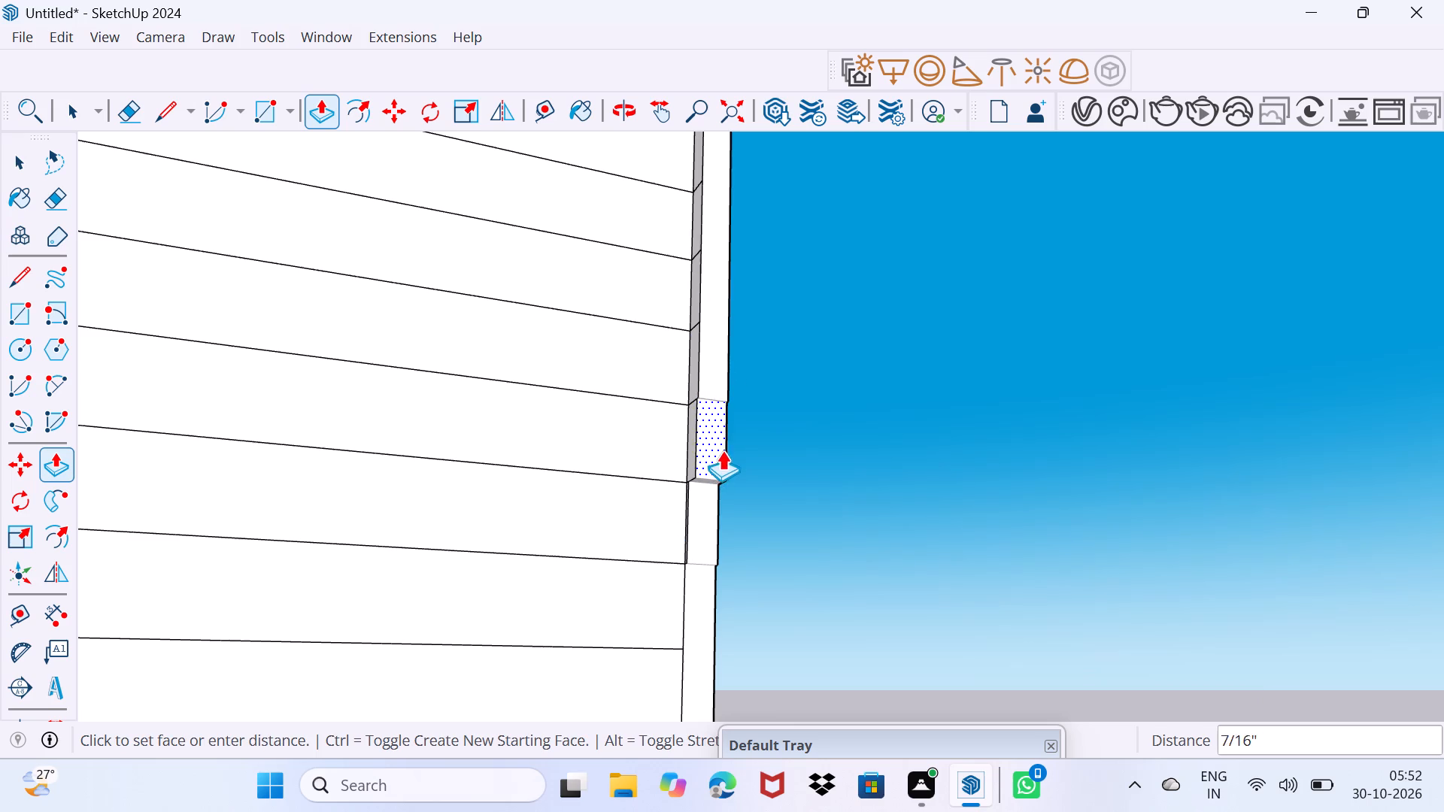
{"action": "key", "text": "Escape"}
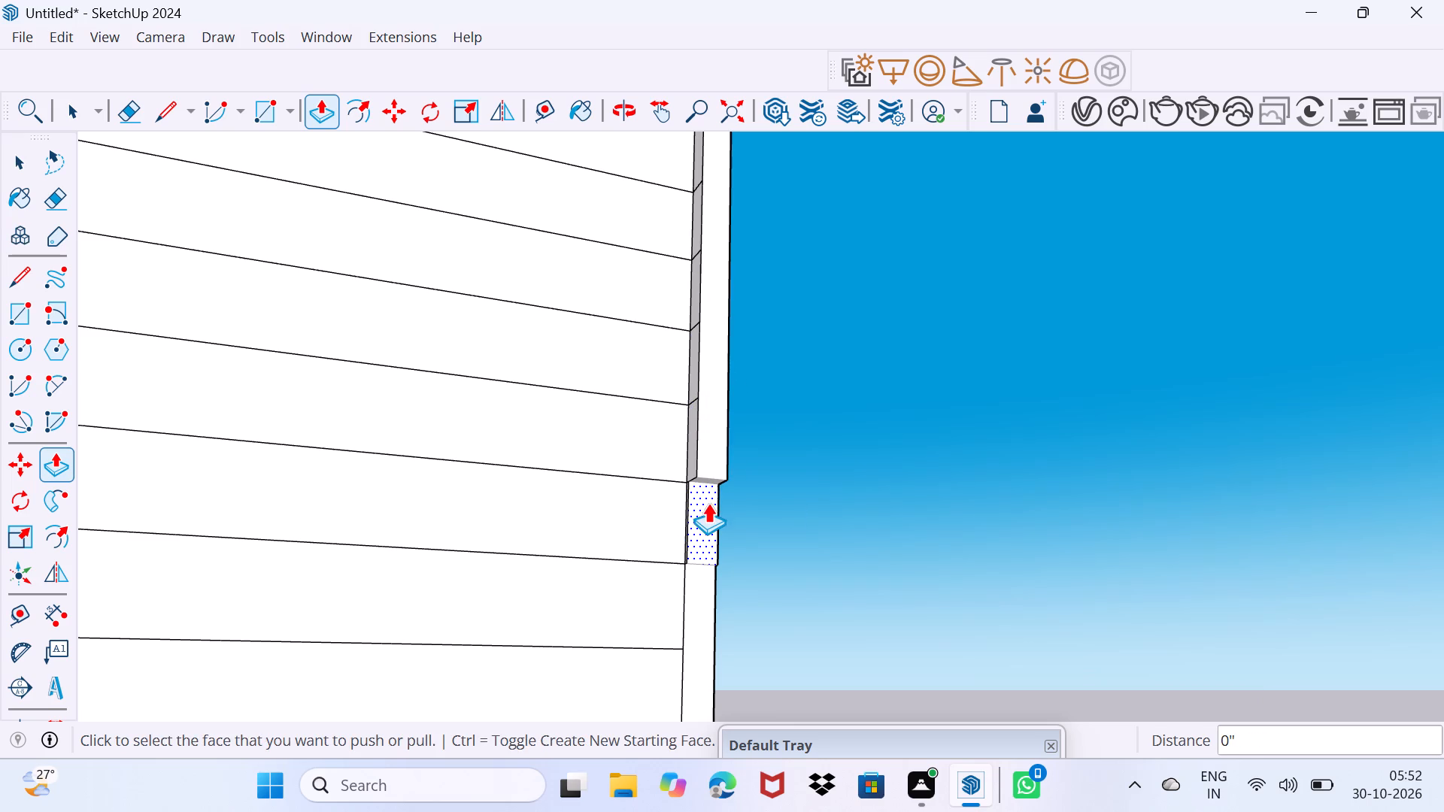
{"action": "left_click", "coordinate": [708, 503]}
{"action": "left_click", "coordinate": [721, 448]}
{"action": "middle_click_drag", "start_coordinate": [716, 519], "coordinate": [708, 501], "text": "shift"}
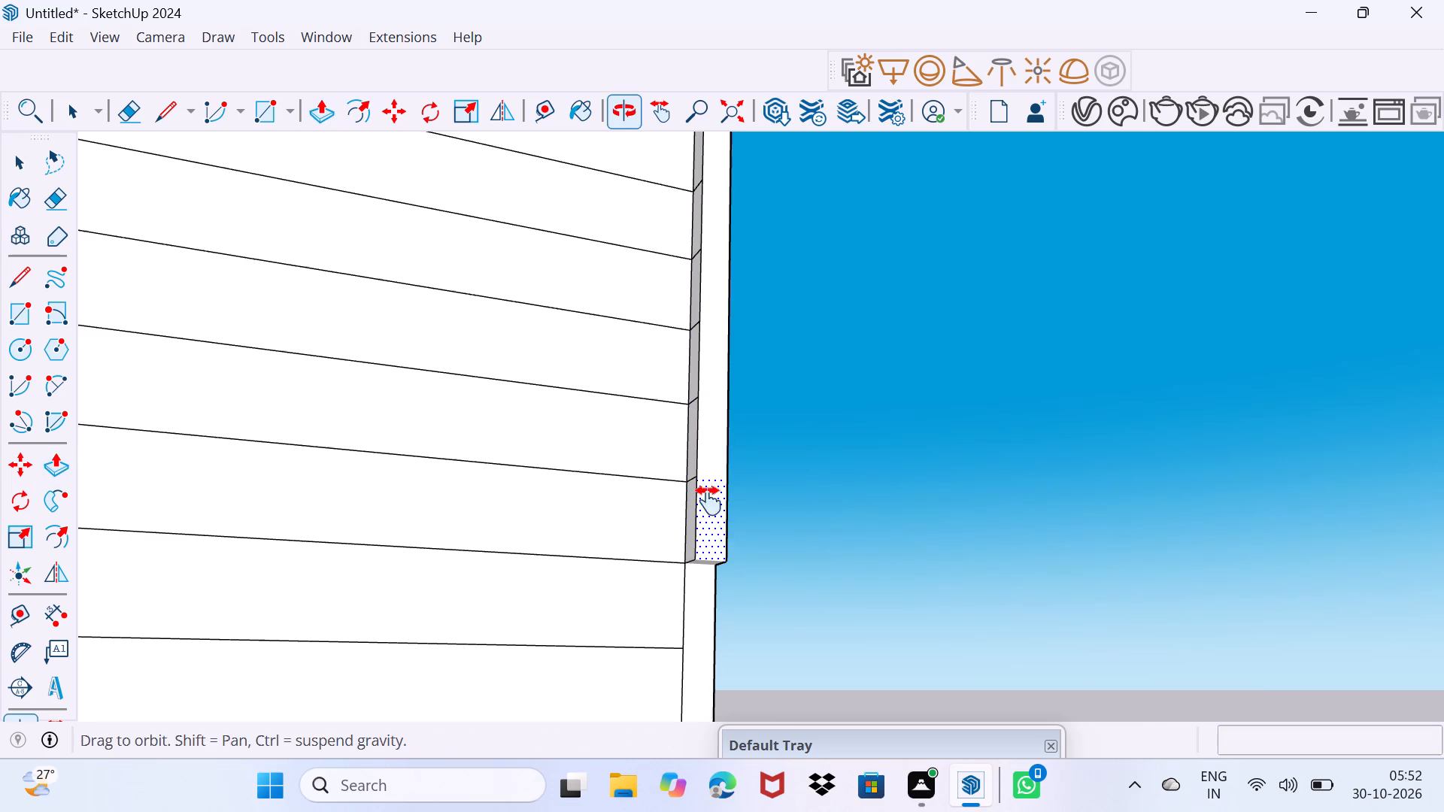
{"action": "middle_click_drag", "start_coordinate": [708, 501], "coordinate": [652, 311], "text": "shift"}
{"action": "left_click", "coordinate": [639, 394]}
{"action": "left_click", "coordinate": [660, 323]}
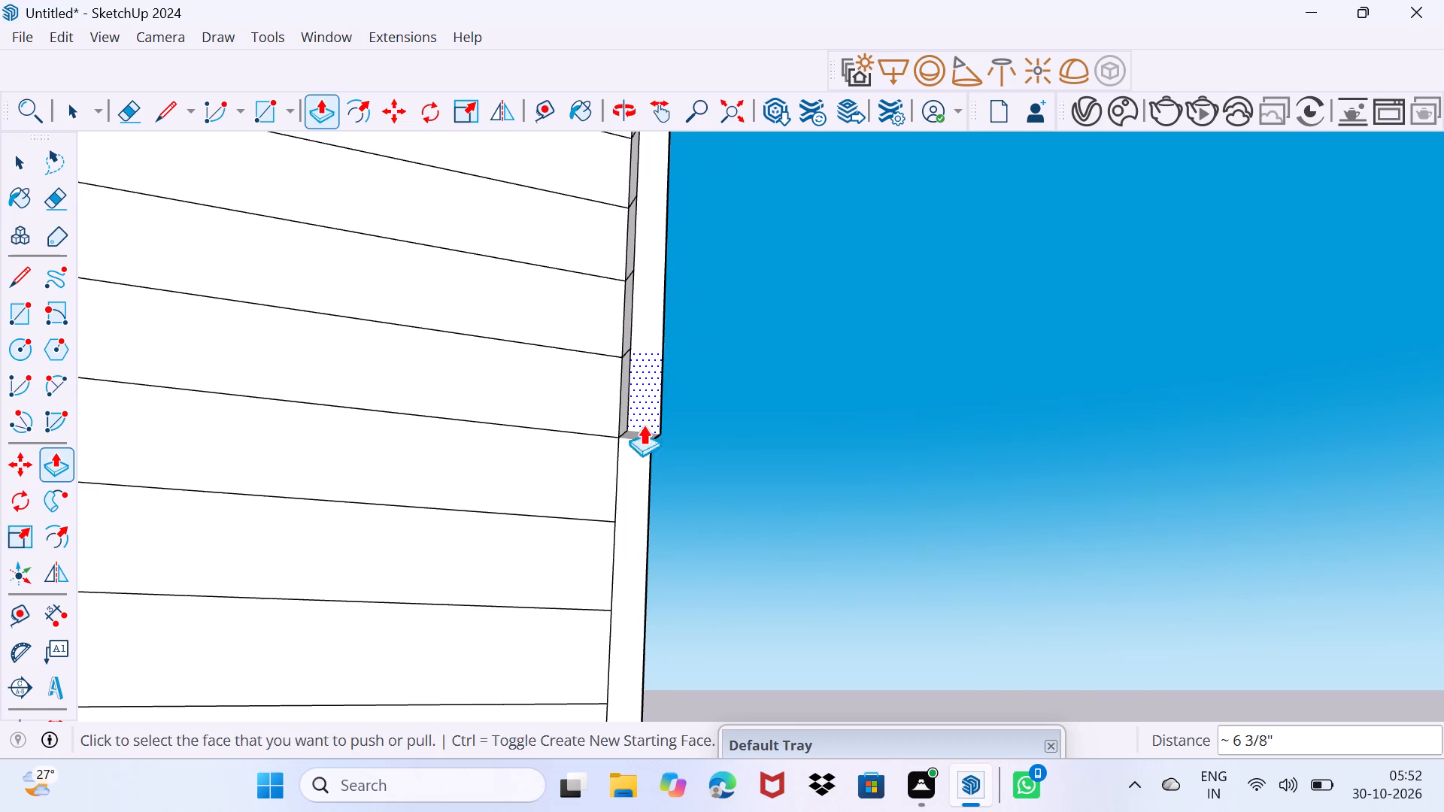
{"action": "left_click", "coordinate": [632, 466]}
{"action": "left_click", "coordinate": [649, 401]}
Pull the five remaining strip faces above the balcony railing out about 6 3/8", flush with the raised outer leg.
{"action": "middle_click_drag", "start_coordinate": [633, 530], "coordinate": [626, 492]}
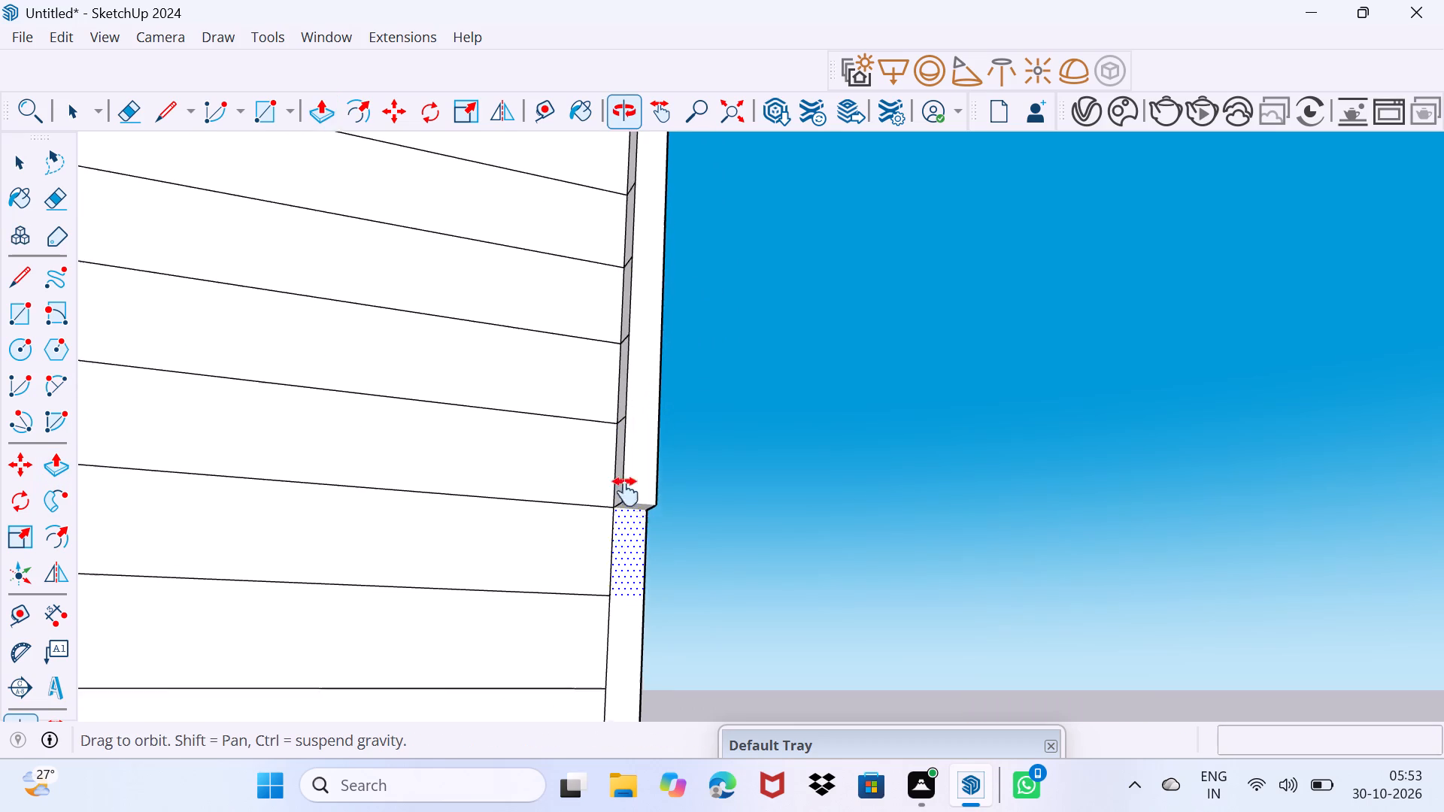
{"action": "middle_click_drag", "start_coordinate": [626, 492], "coordinate": [507, 239]}
{"action": "left_click", "coordinate": [505, 268]}
{"action": "left_click", "coordinate": [517, 215]}
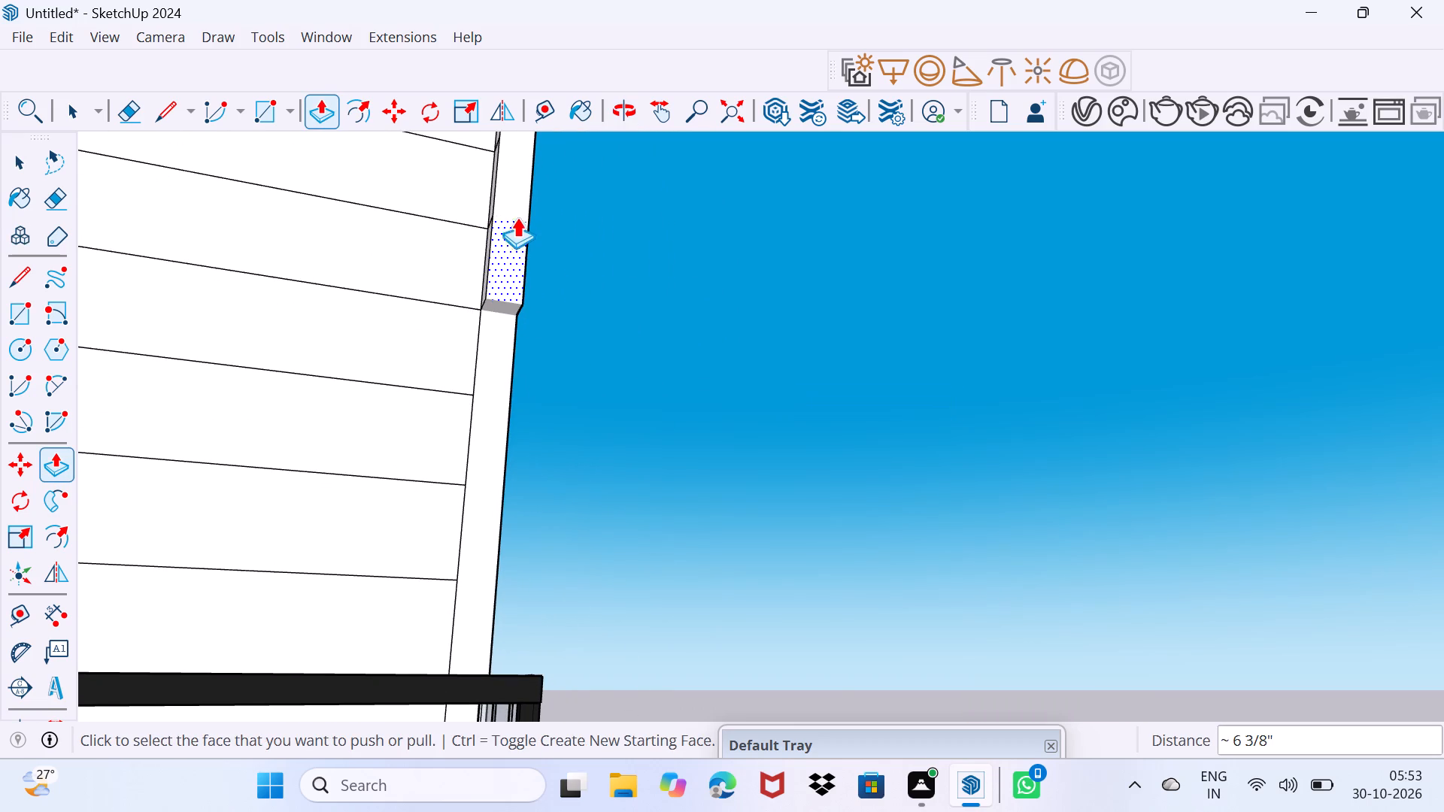
{"action": "left_click", "coordinate": [489, 361]}
{"action": "left_click", "coordinate": [512, 272]}
{"action": "left_click", "coordinate": [481, 417]}
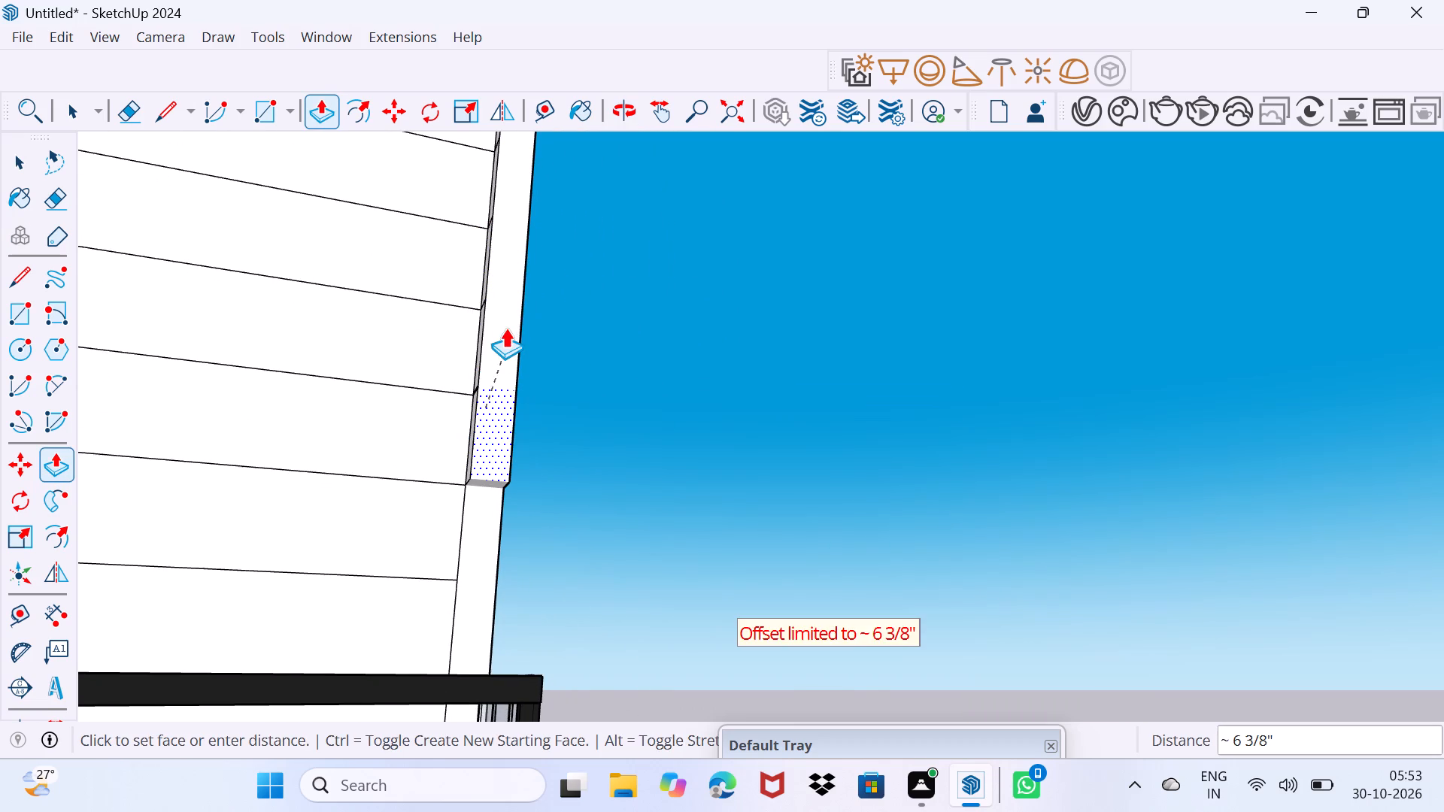
{"action": "left_click", "coordinate": [505, 326]}
{"action": "left_click", "coordinate": [490, 536]}
{"action": "left_click", "coordinate": [505, 422]}
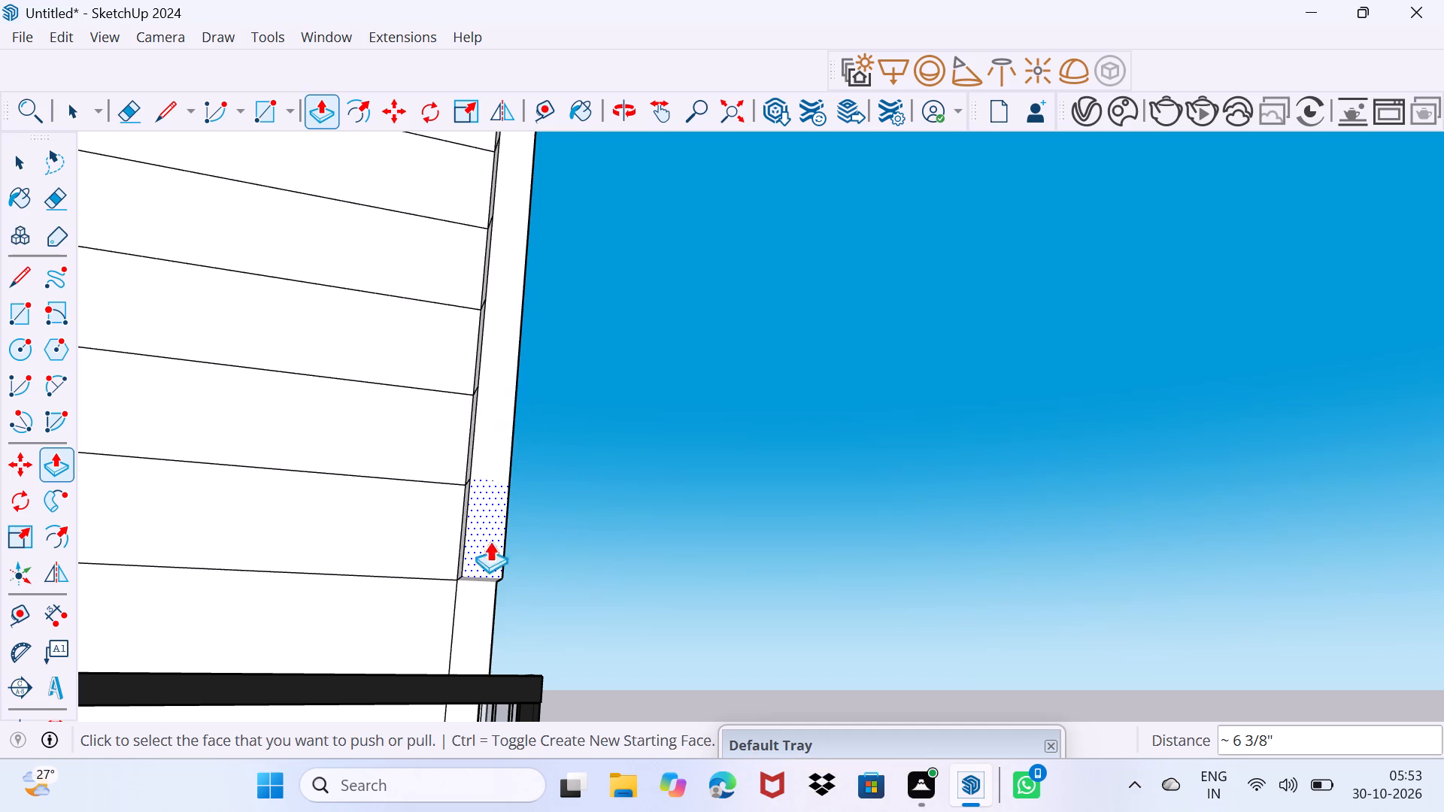
{"action": "left_click", "coordinate": [475, 601]}
{"action": "left_click", "coordinate": [497, 501]}
{"action": "key", "text": "space"}
Push/Pull the last three strip faces behind the balcony railing out about 6 3/8", carrying the outer leg down to the balcony floor.
{"action": "middle_click_drag", "start_coordinate": [472, 497], "coordinate": [720, 550]}
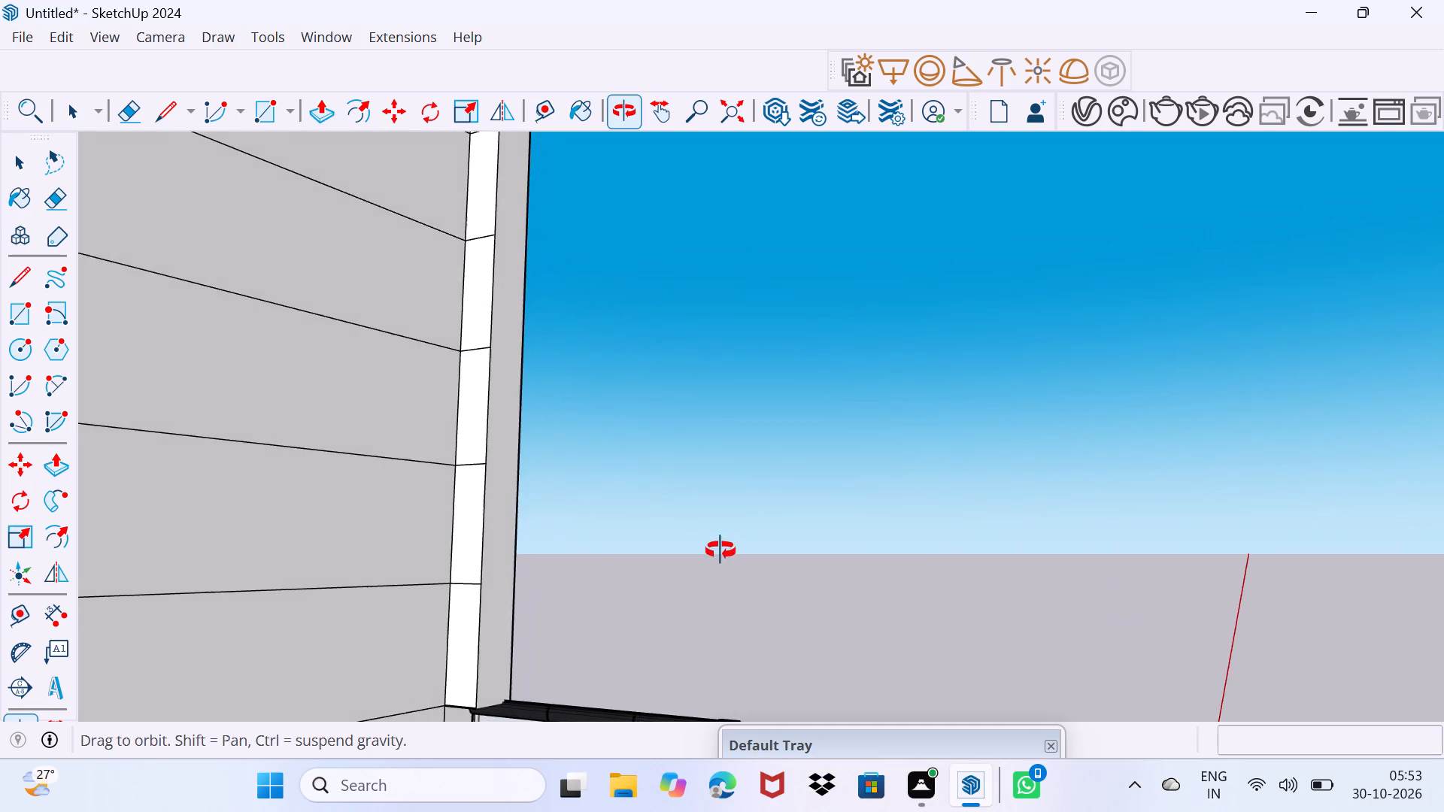
{"action": "middle_click_drag", "start_coordinate": [720, 550], "coordinate": [635, 350]}
{"action": "middle_click_drag", "start_coordinate": [598, 545], "coordinate": [578, 401]}
{"action": "middle_click_drag", "start_coordinate": [444, 433], "coordinate": [464, 497]}
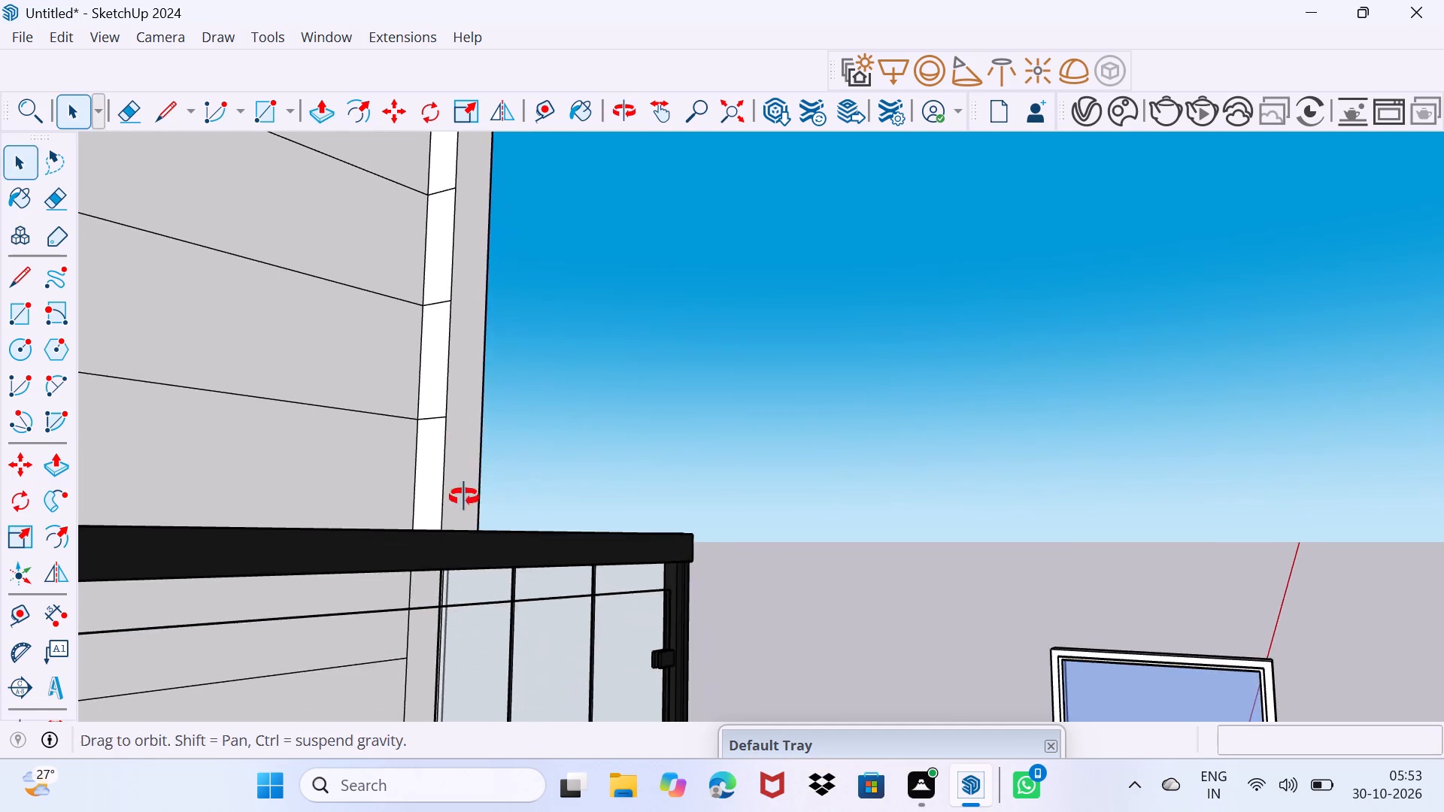
{"action": "middle_click_drag", "start_coordinate": [464, 497], "coordinate": [477, 531]}
{"action": "left_click", "coordinate": [437, 612]}
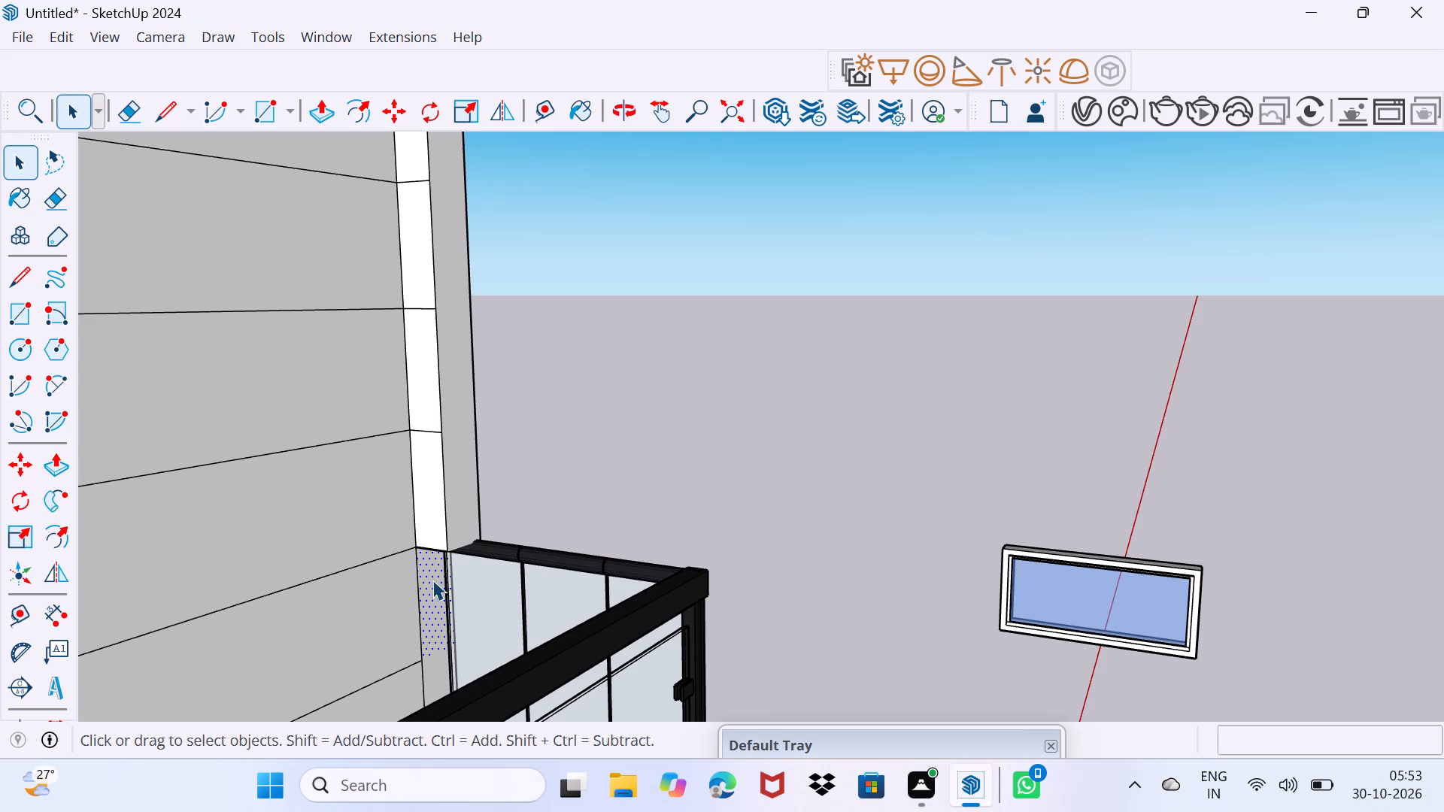
{"action": "key", "text": "p"}
{"action": "left_click", "coordinate": [430, 583]}
{"action": "left_click", "coordinate": [479, 511]}
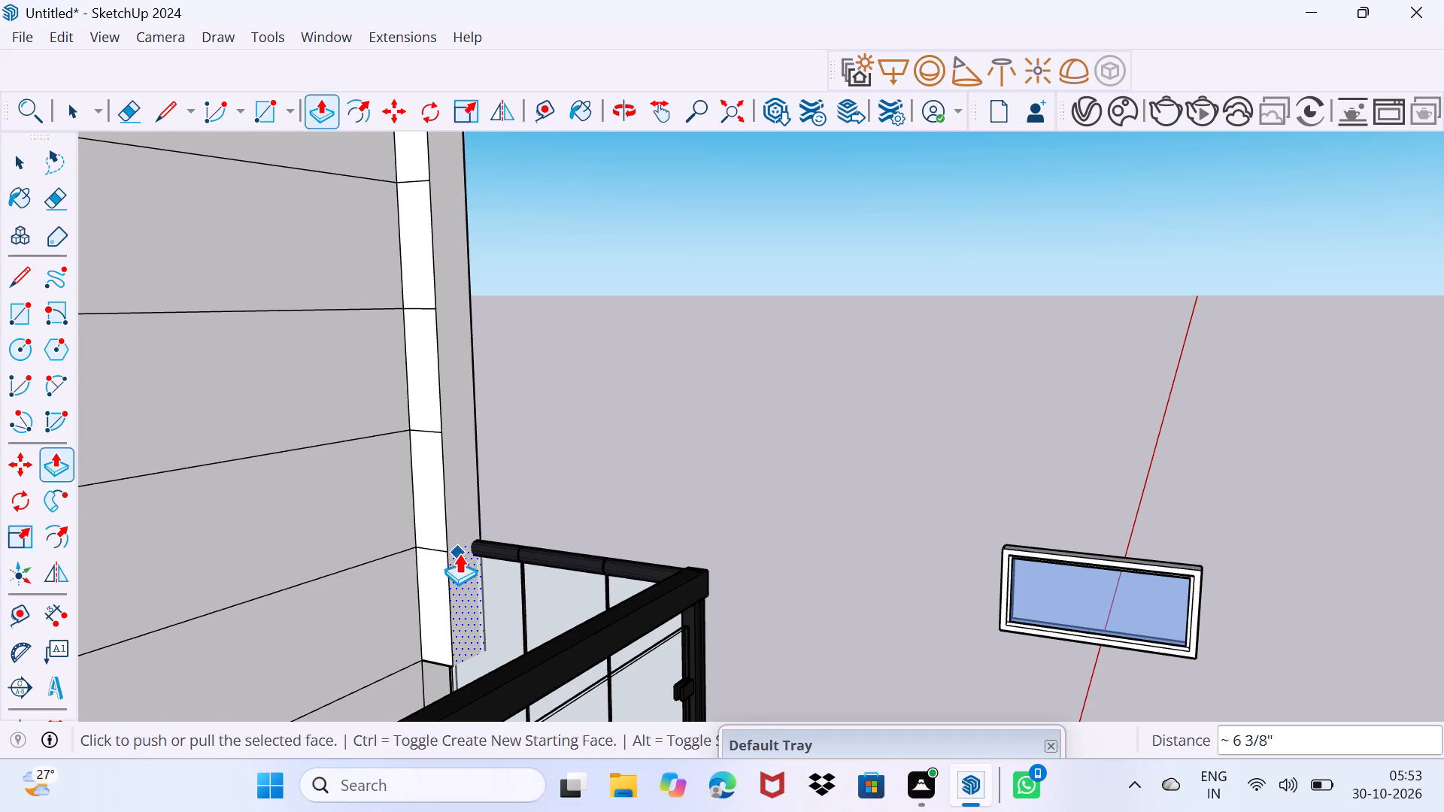
{"action": "middle_click_drag", "start_coordinate": [459, 553], "coordinate": [459, 479]}
{"action": "middle_click_drag", "start_coordinate": [417, 481], "coordinate": [467, 550]}
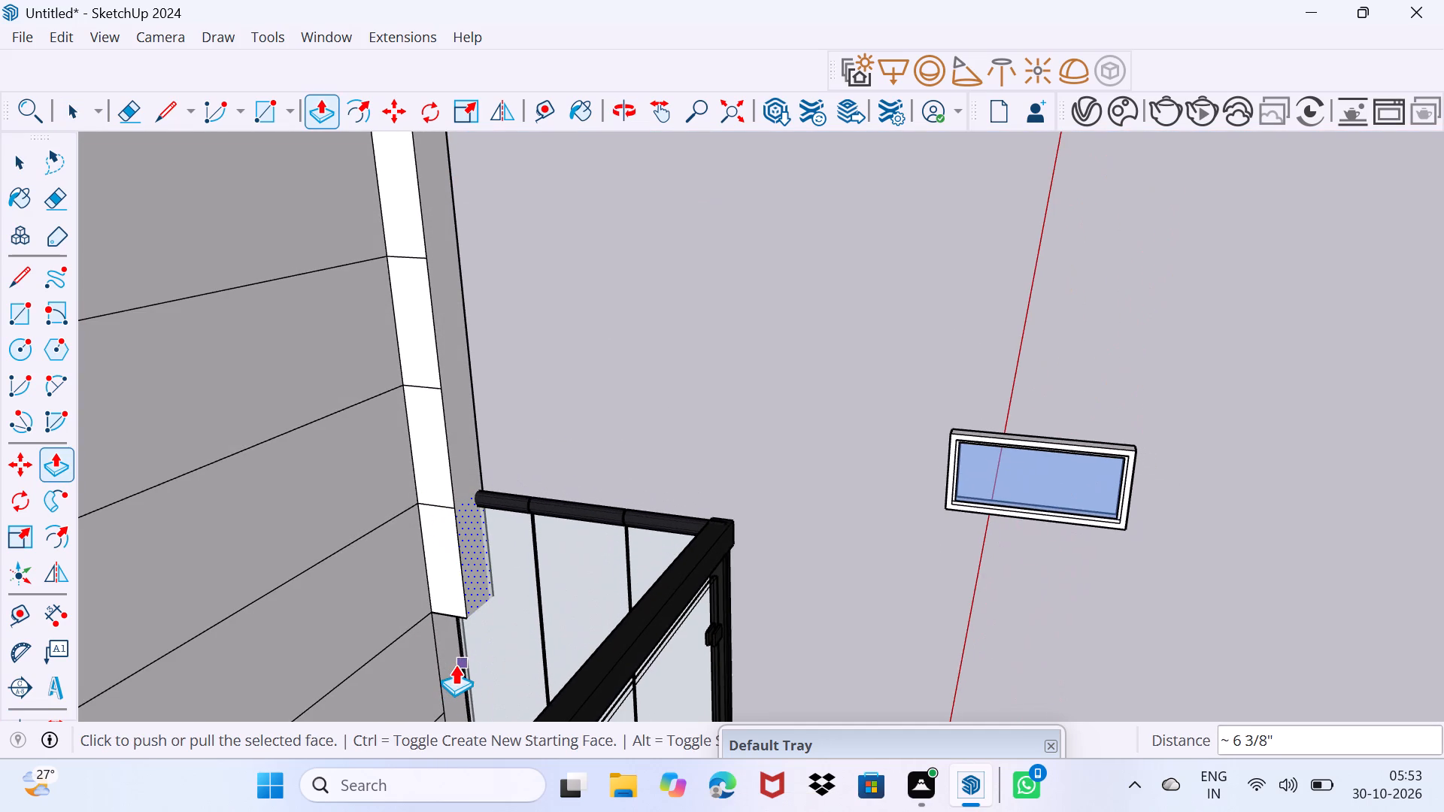
{"action": "key", "text": "Escape"}
{"action": "left_click", "coordinate": [447, 672]}
{"action": "left_click", "coordinate": [471, 576]}
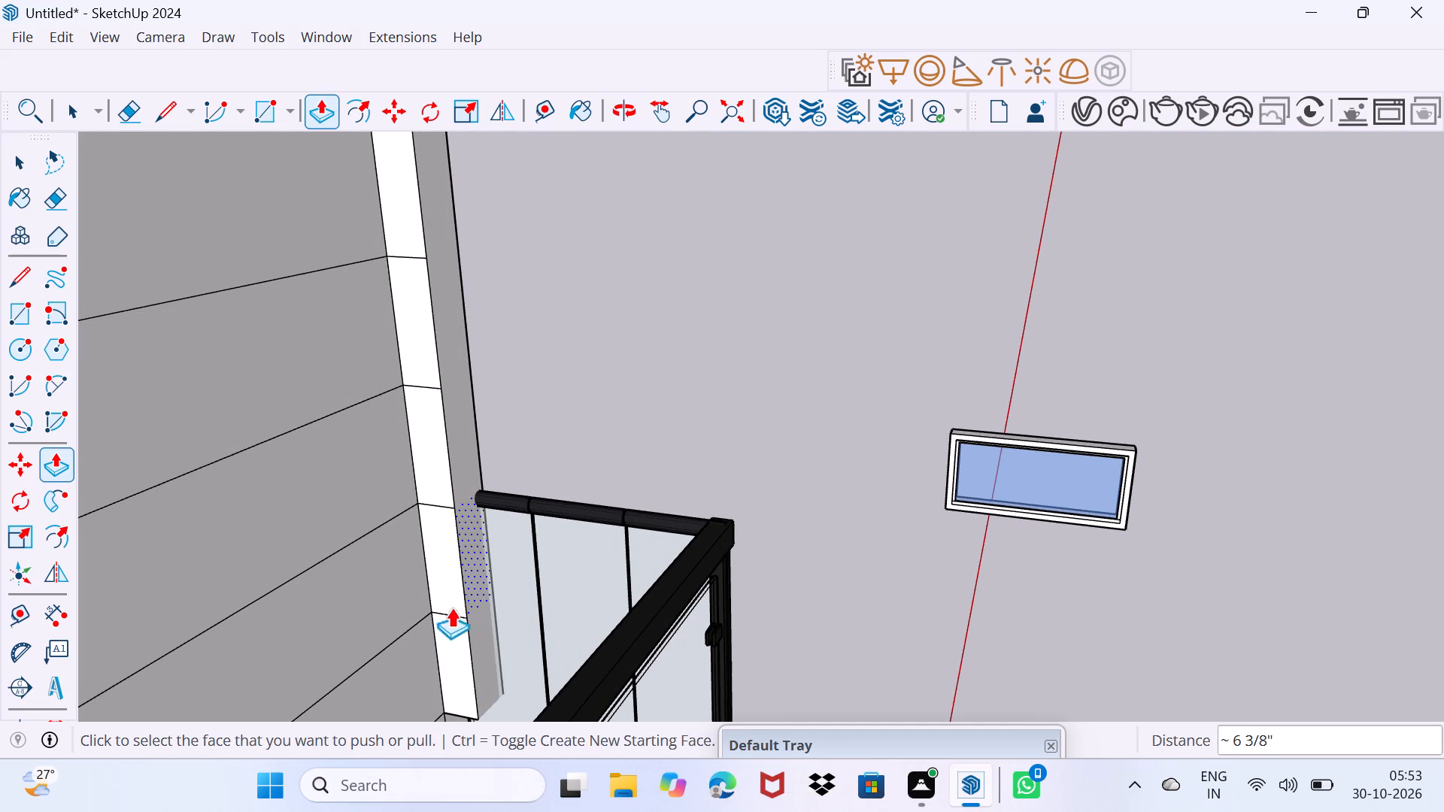
{"action": "middle_click_drag", "start_coordinate": [448, 628], "coordinate": [466, 511]}
{"action": "middle_click_drag", "start_coordinate": [441, 541], "coordinate": [479, 574]}
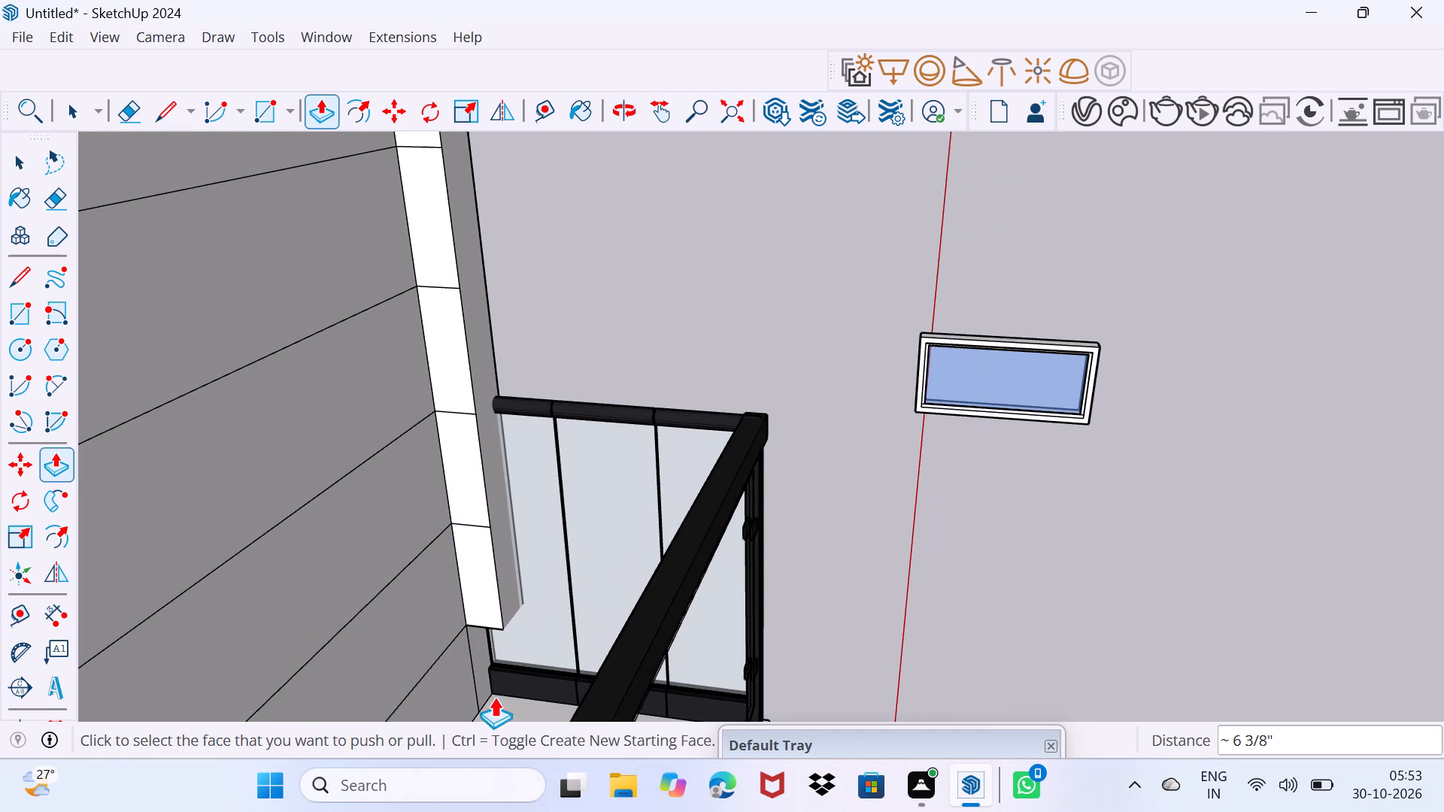
{"action": "left_click", "coordinate": [492, 665]}
{"action": "left_click", "coordinate": [506, 602]}
{"action": "key", "text": "space"}
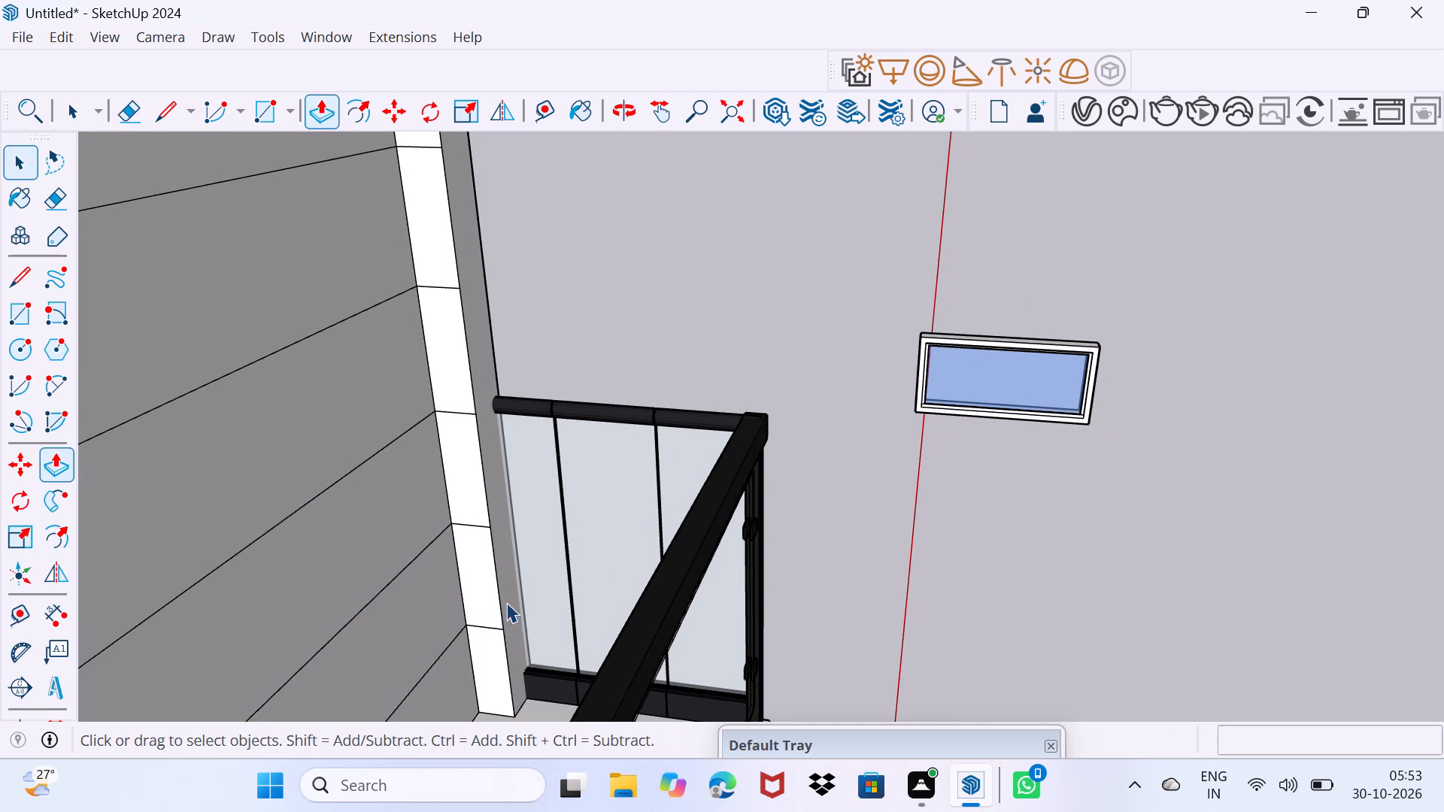
Erase the four lowest horizontal division lines on the inner side face of the raised outer leg, near the balcony railing.
{"action": "key", "text": "e"}
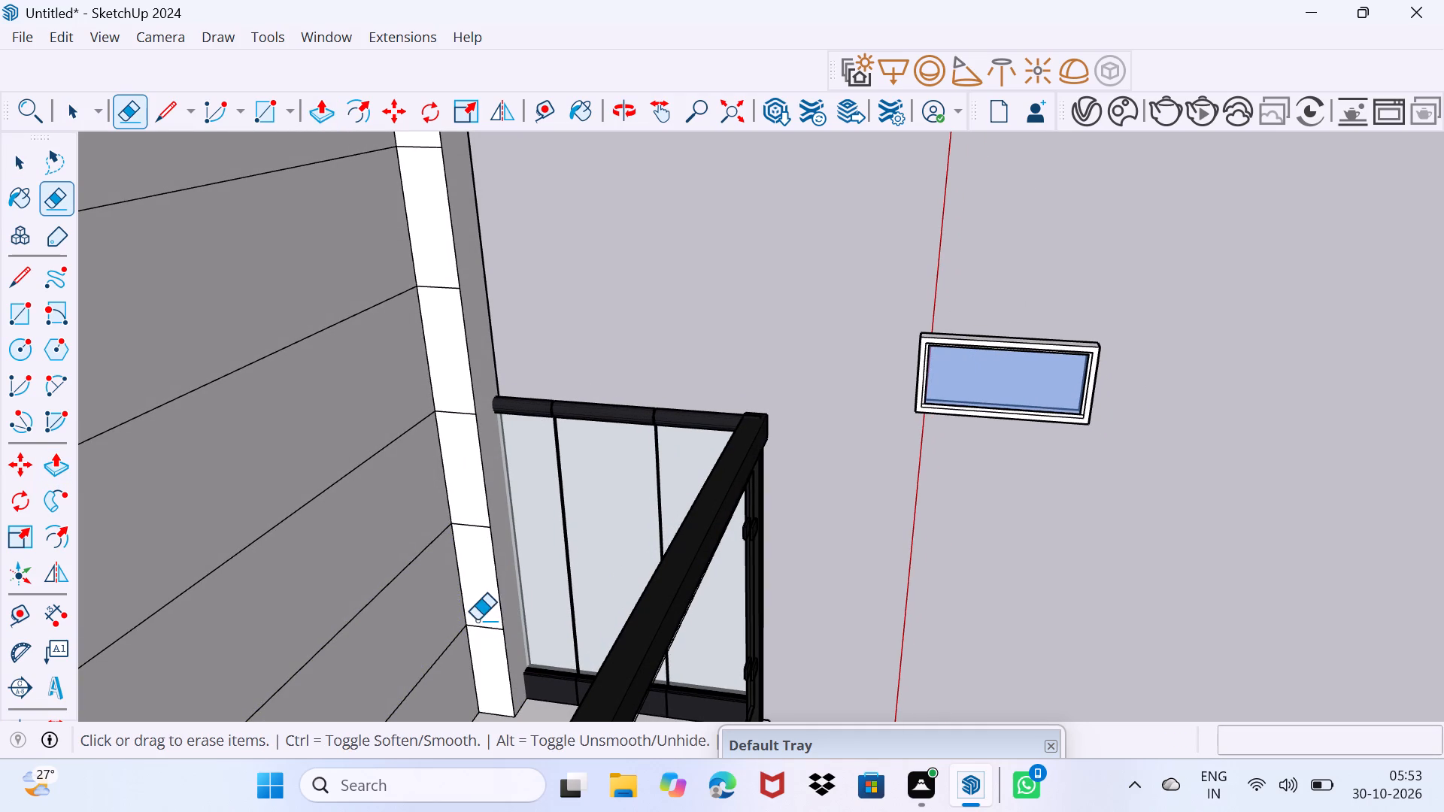
{"action": "left_click", "coordinate": [487, 628]}
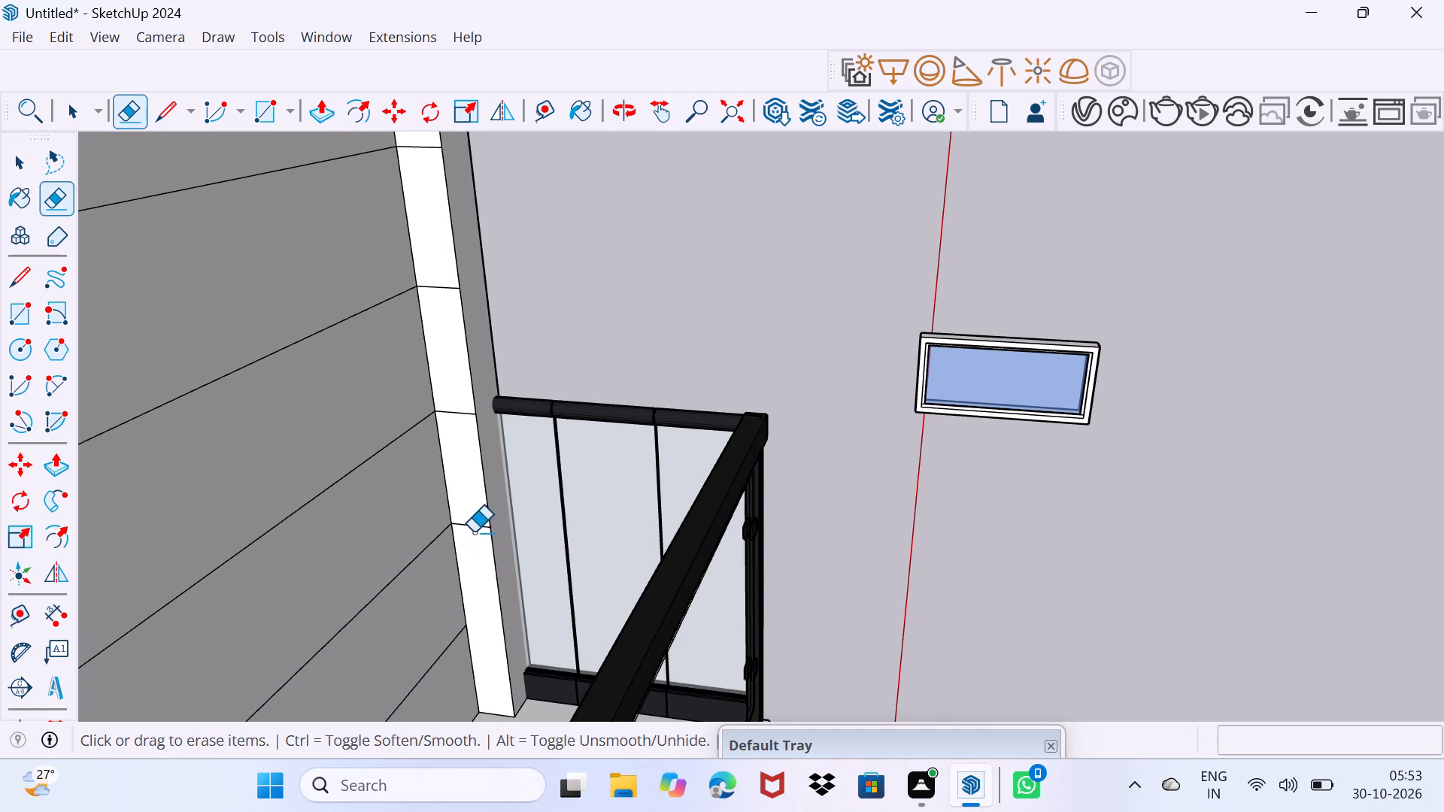
{"action": "left_click", "coordinate": [474, 532]}
{"action": "left_click_drag", "start_coordinate": [466, 505], "coordinate": [472, 557]}
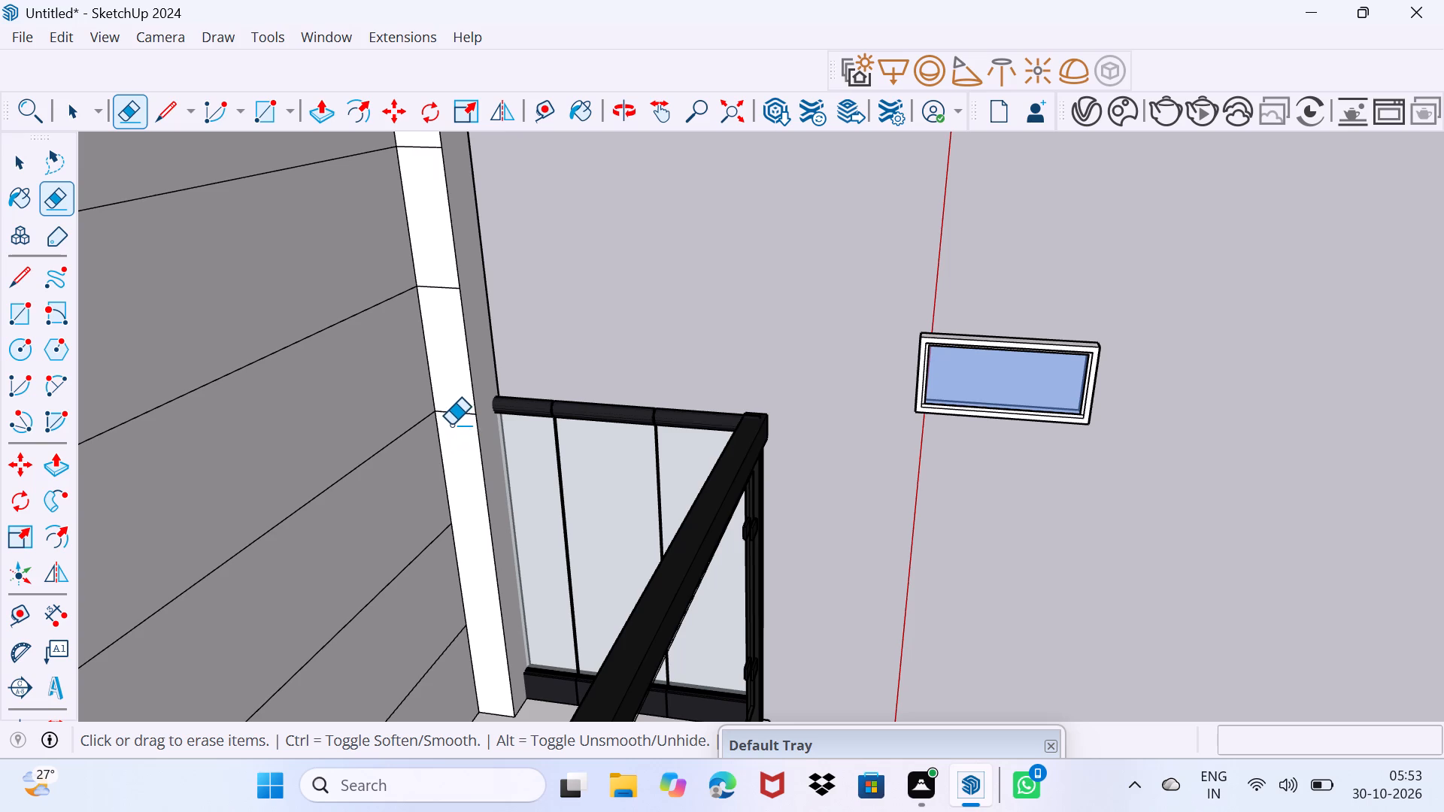
{"action": "left_click", "coordinate": [451, 419]}
{"action": "left_click_drag", "start_coordinate": [435, 277], "coordinate": [445, 368]}
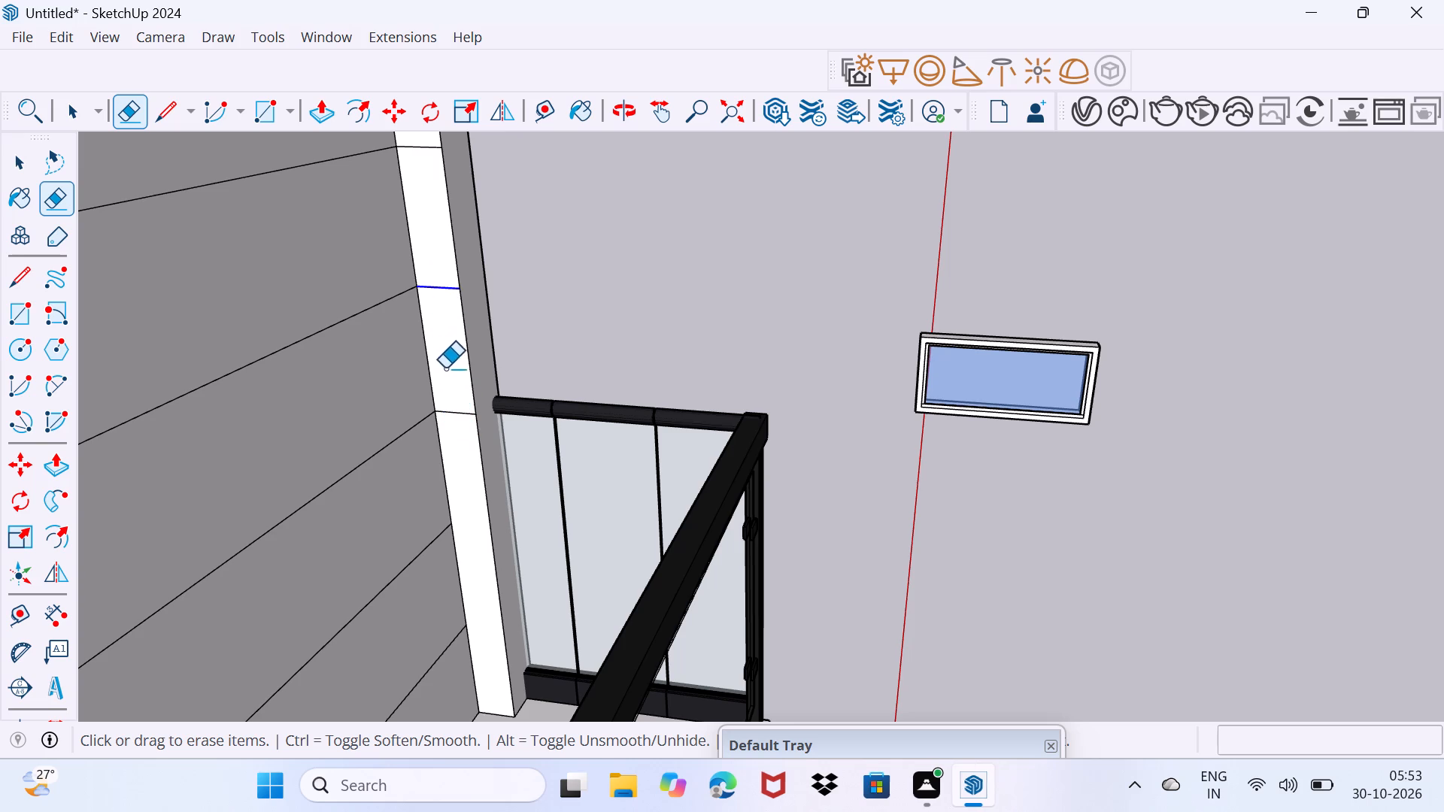
{"action": "left_click_drag", "start_coordinate": [445, 368], "coordinate": [455, 435]}
Erase the next six horizontal division lines on the raised outer leg's inner side face, continuing upward from above the balcony railing.
{"action": "scroll", "coordinate": [419, 380], "scroll_direction": "down", "scroll_amount": 2}
{"action": "middle_click_drag", "start_coordinate": [419, 380], "coordinate": [536, 675], "text": "shift"}
{"action": "left_click_drag", "start_coordinate": [528, 387], "coordinate": [541, 521]}
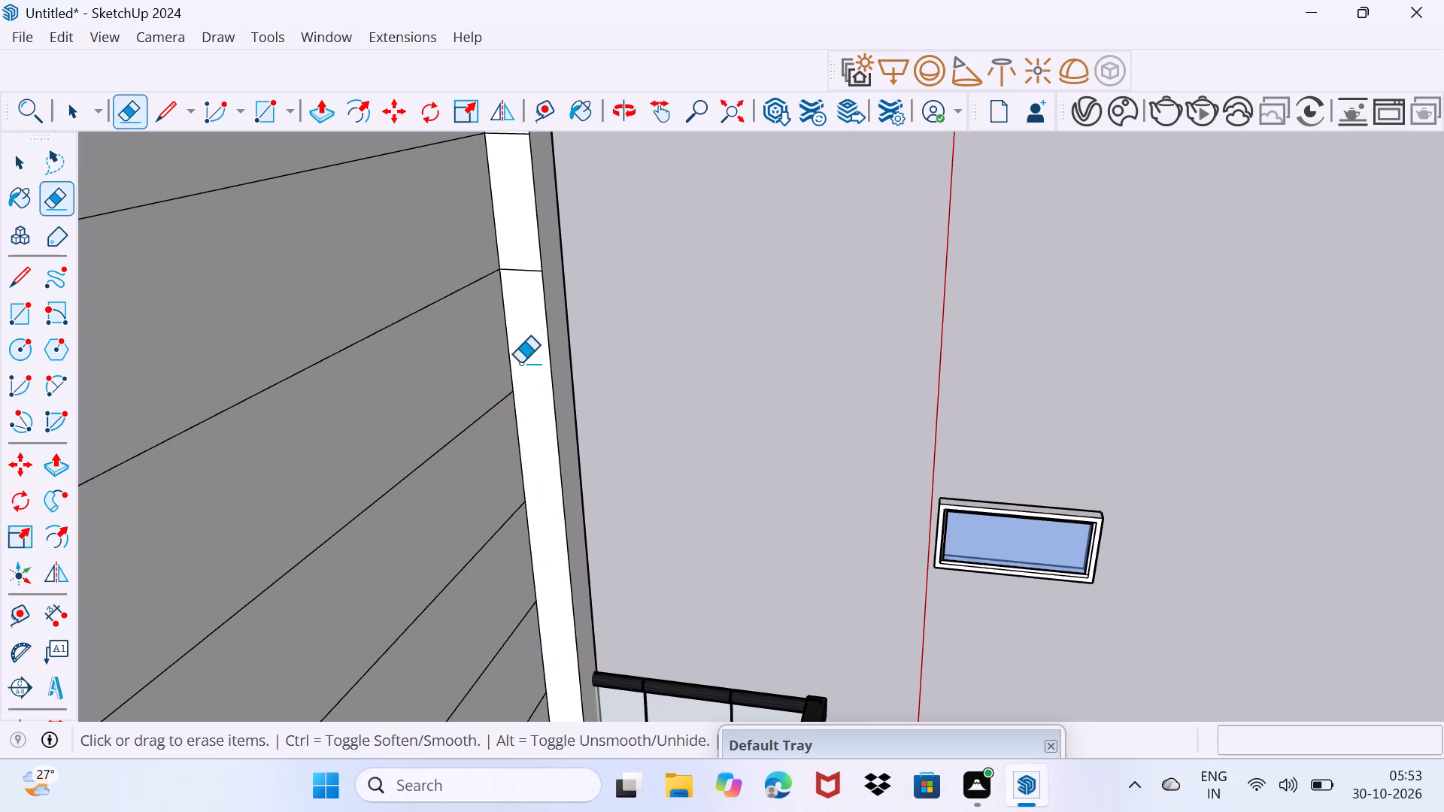
{"action": "left_click", "coordinate": [518, 274]}
{"action": "left_click", "coordinate": [518, 266]}
{"action": "middle_click_drag", "start_coordinate": [520, 274], "coordinate": [523, 286]}
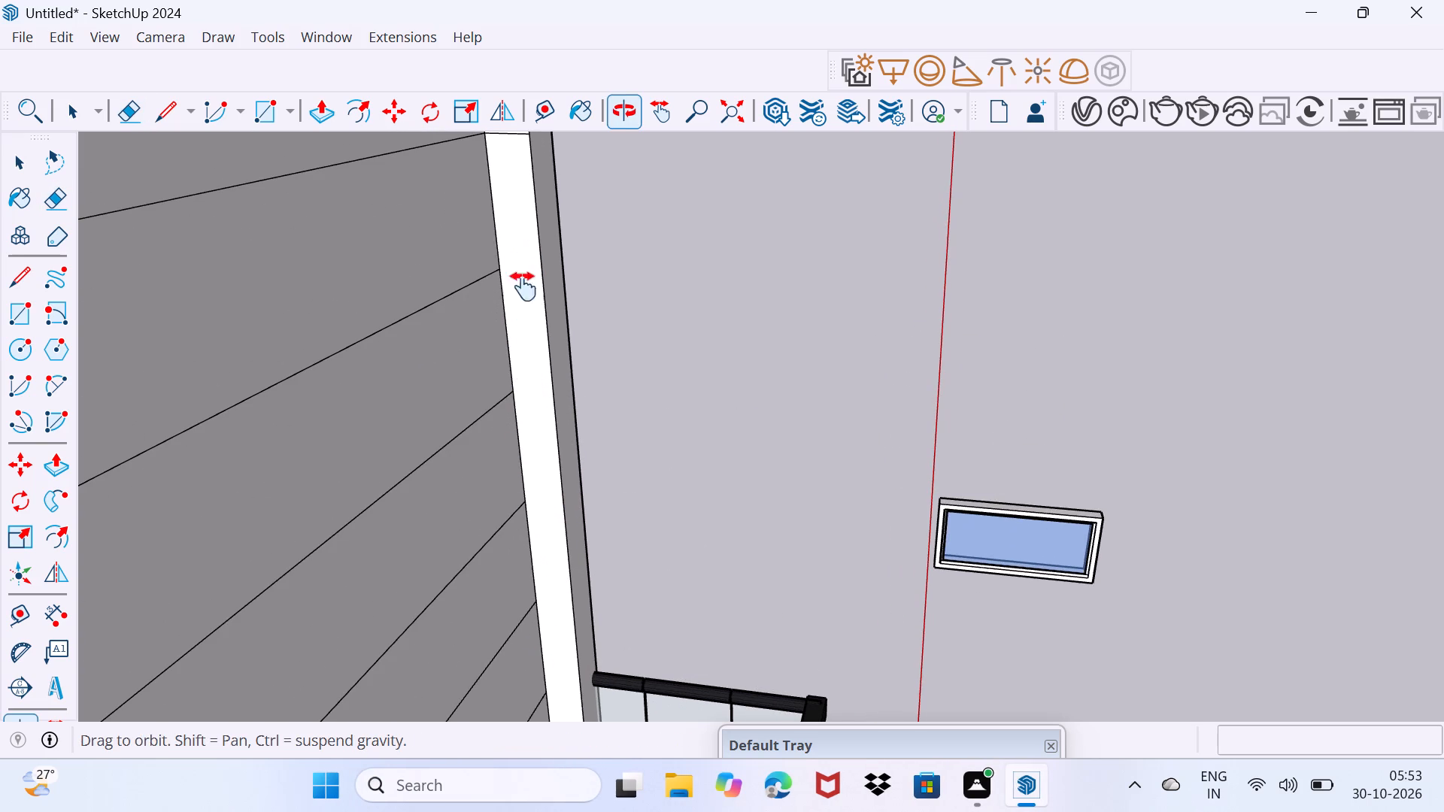
{"action": "middle_click_drag", "start_coordinate": [523, 286], "coordinate": [636, 632]}
{"action": "left_click_drag", "start_coordinate": [618, 232], "coordinate": [633, 347]}
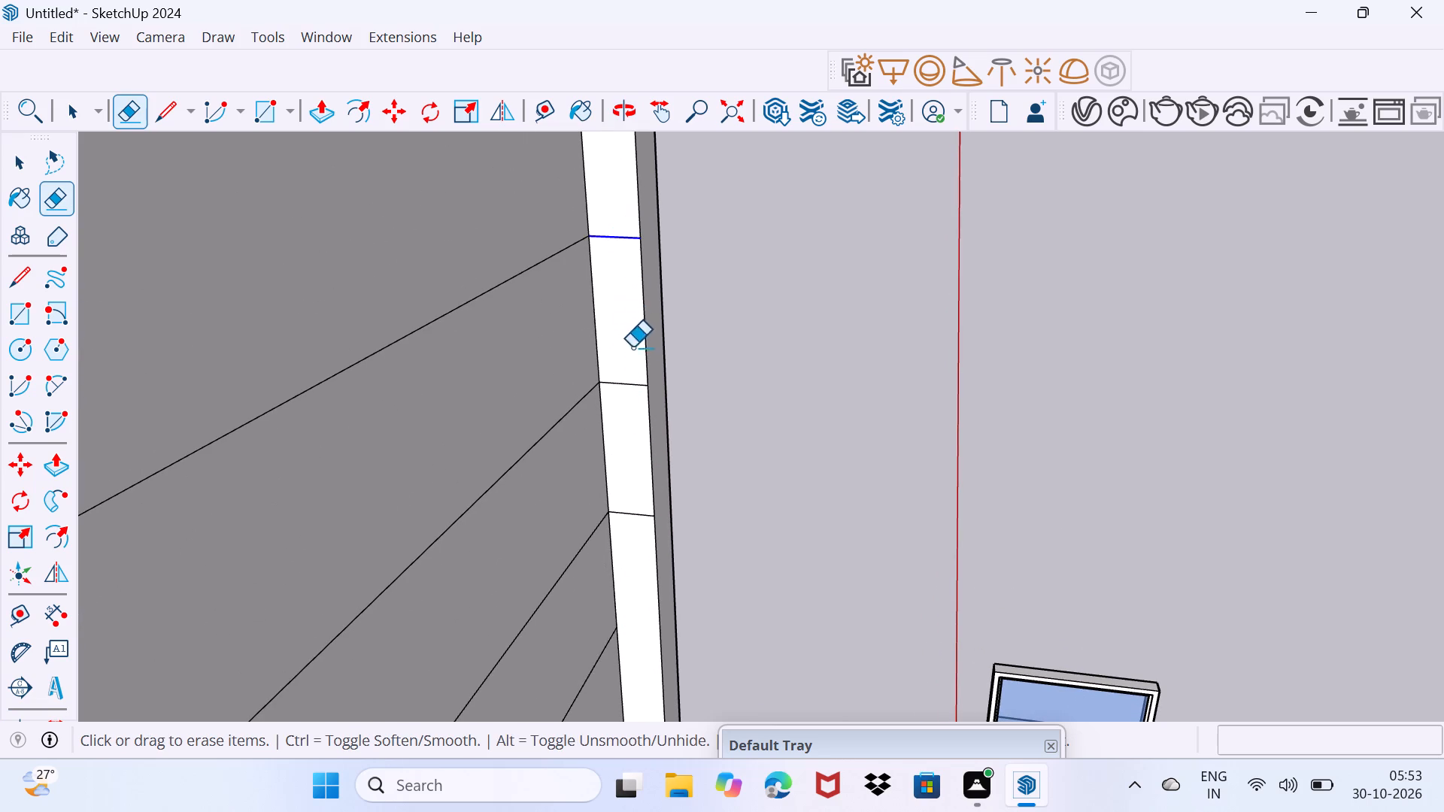
{"action": "left_click_drag", "start_coordinate": [633, 347], "coordinate": [644, 525]}
Erase the next eight horizontal division lines along the middle stretch of the outer leg's inner side face.
{"action": "middle_click_drag", "start_coordinate": [621, 402], "coordinate": [623, 404], "text": "shift"}
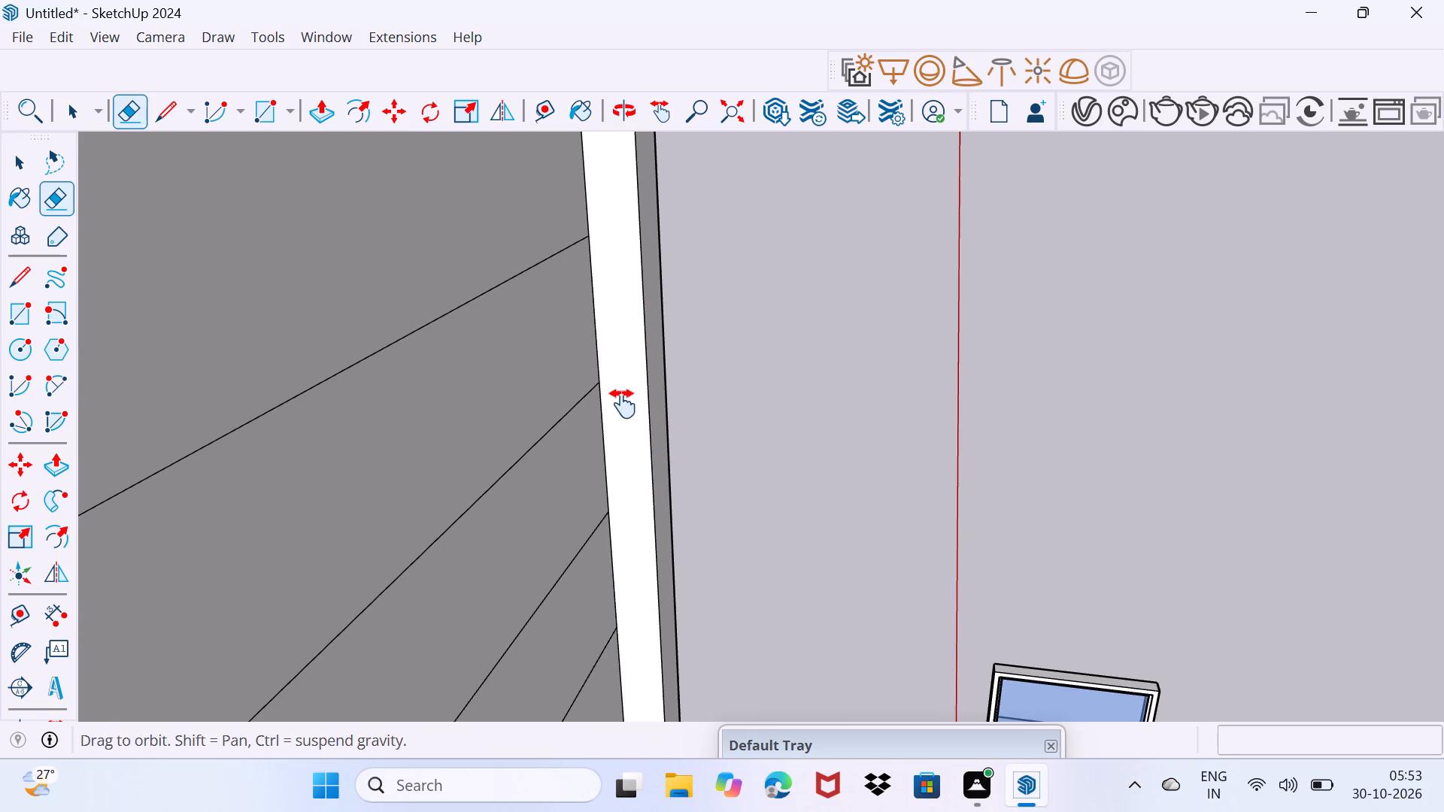
{"action": "middle_click_drag", "start_coordinate": [623, 404], "coordinate": [693, 763], "text": "shift"}
{"action": "left_click_drag", "start_coordinate": [682, 323], "coordinate": [695, 517]}
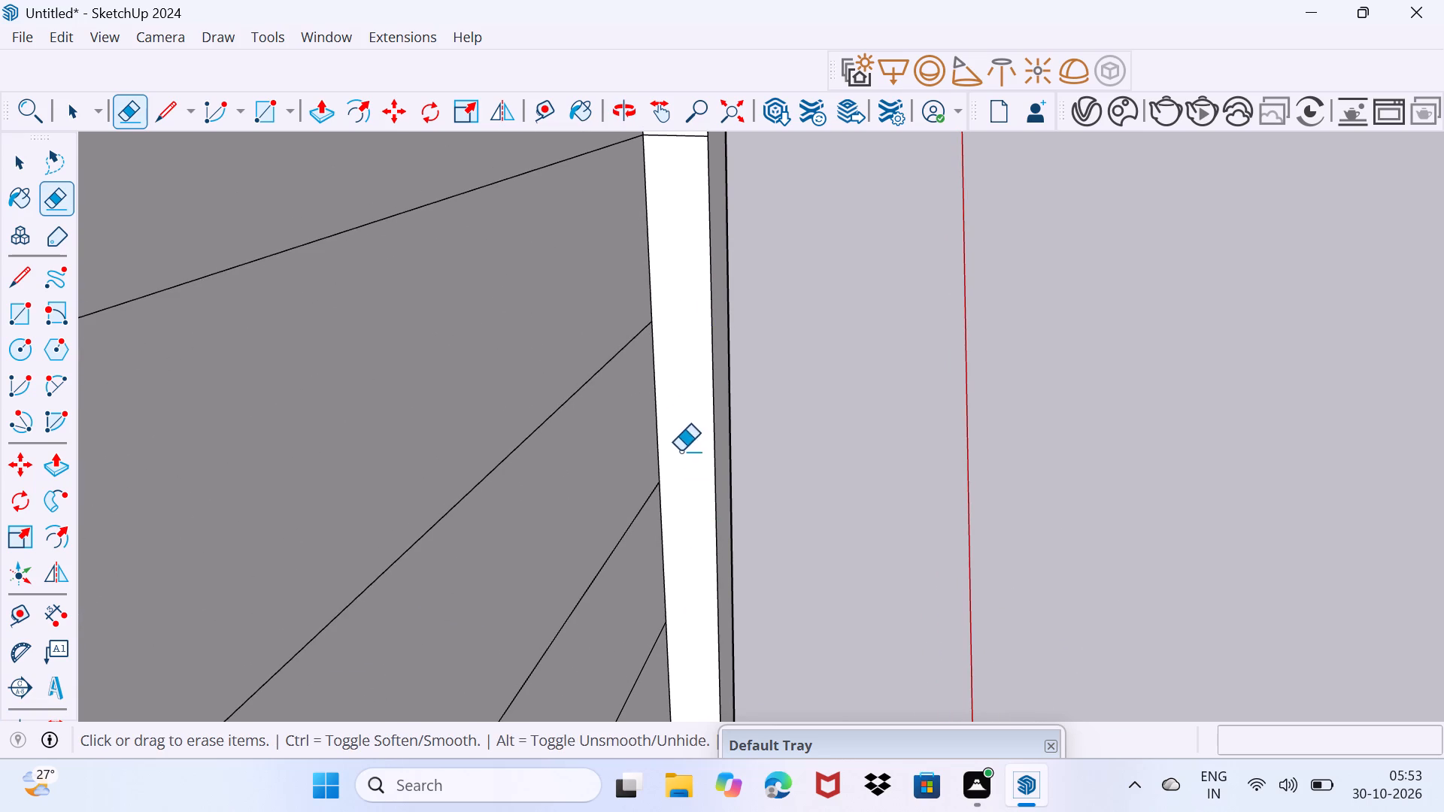
{"action": "middle_click_drag", "start_coordinate": [677, 419], "coordinate": [705, 734]}
{"action": "left_click_drag", "start_coordinate": [704, 291], "coordinate": [705, 508]}
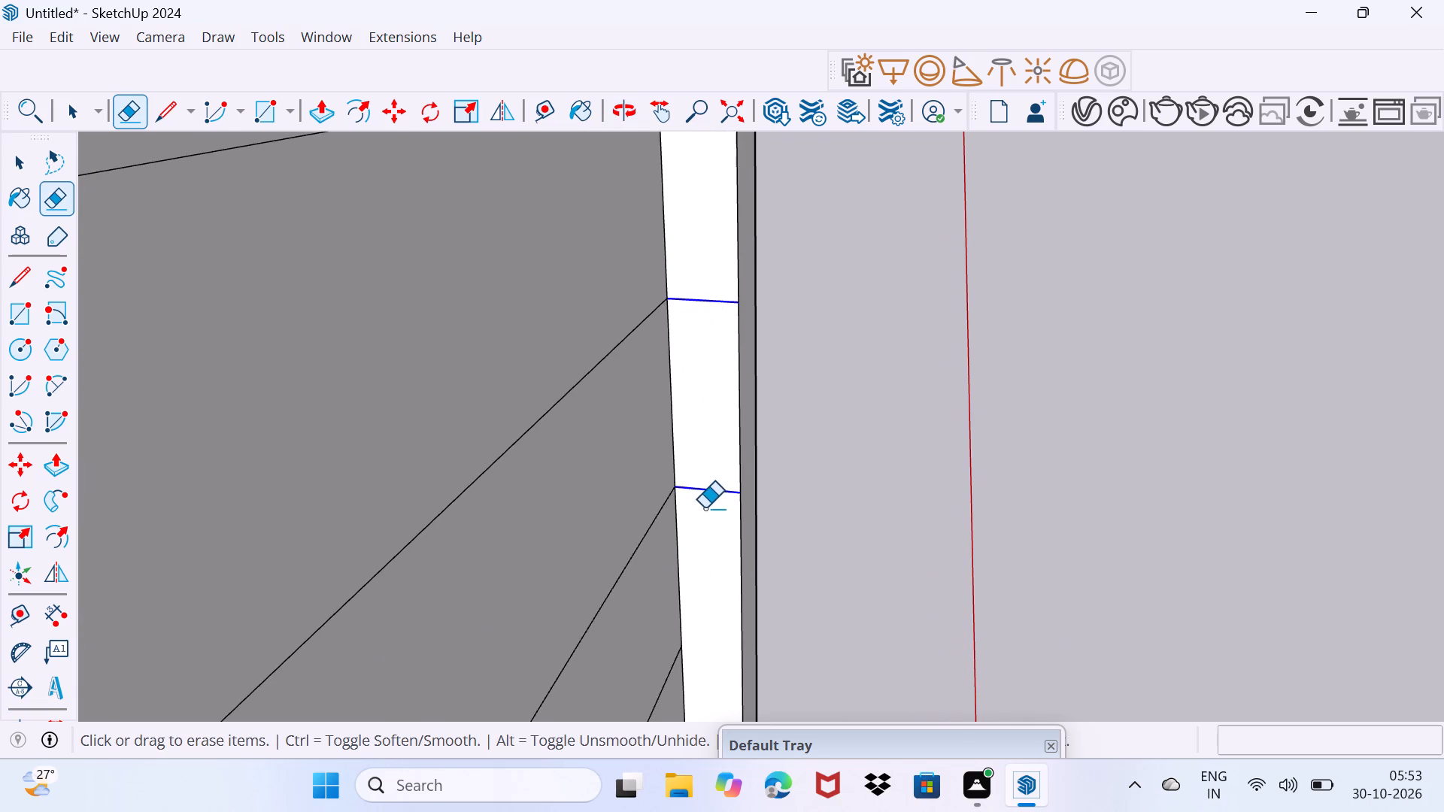
{"action": "left_click_drag", "start_coordinate": [705, 508], "coordinate": [705, 509]}
{"action": "middle_click_drag", "start_coordinate": [684, 403], "coordinate": [701, 804]}
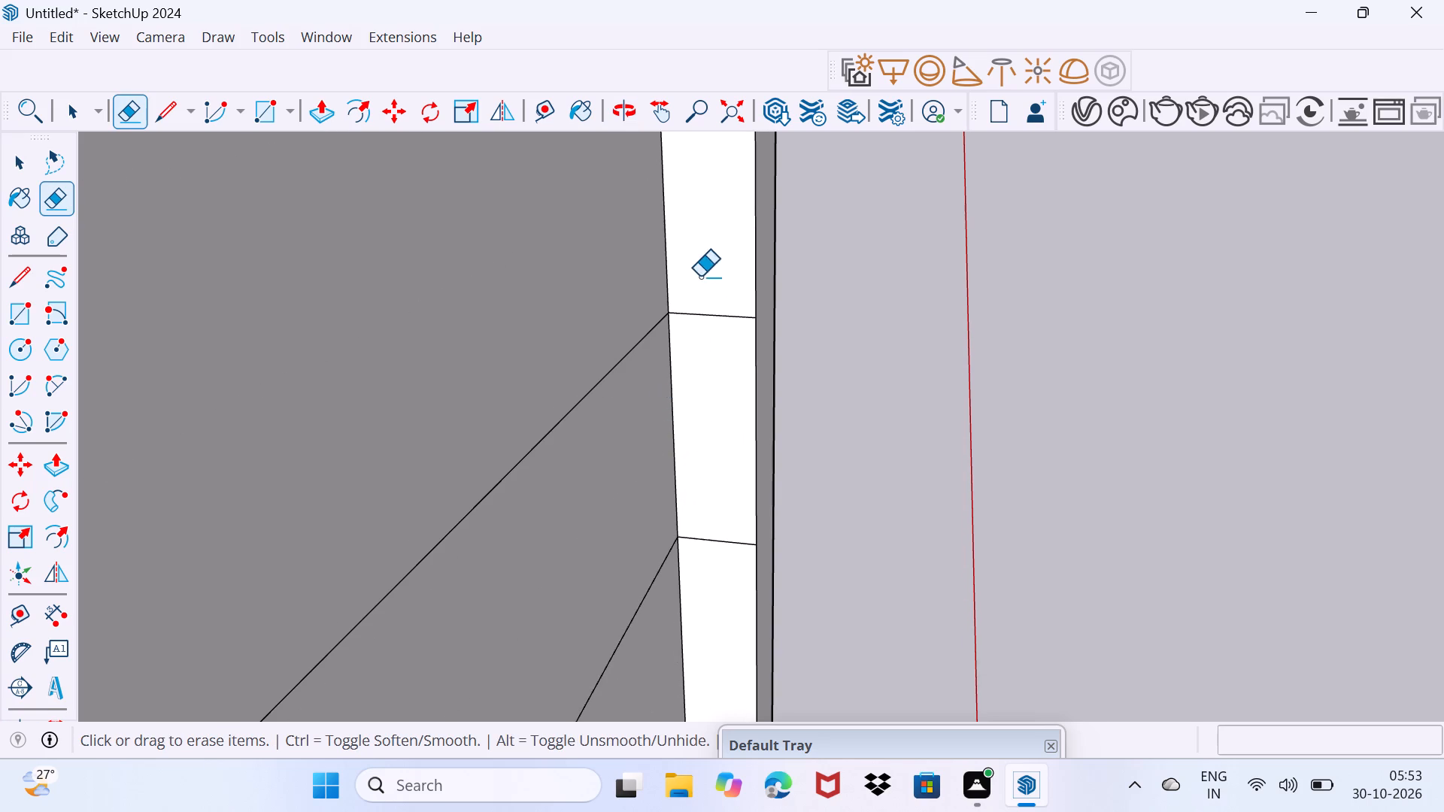
{"action": "left_click_drag", "start_coordinate": [705, 286], "coordinate": [720, 566]}
{"action": "middle_click_drag", "start_coordinate": [702, 417], "coordinate": [690, 723], "text": "shift"}
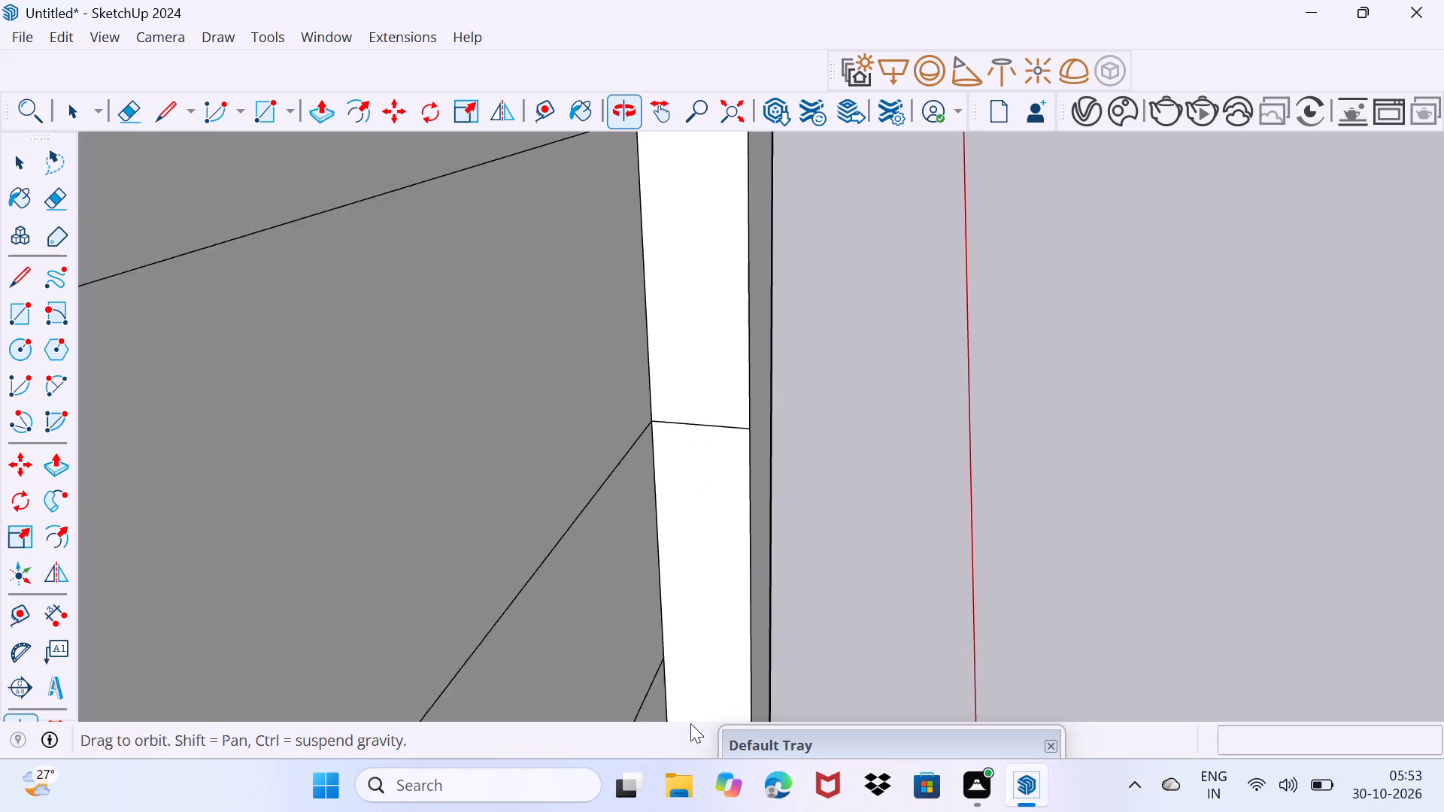
{"action": "middle_click_drag", "start_coordinate": [690, 723], "coordinate": [693, 735], "text": "shift"}
{"action": "left_click_drag", "start_coordinate": [696, 411], "coordinate": [708, 493]}
{"action": "middle_click_drag", "start_coordinate": [699, 409], "coordinate": [707, 689], "text": "shift"}
{"action": "left_click_drag", "start_coordinate": [696, 420], "coordinate": [705, 518]}
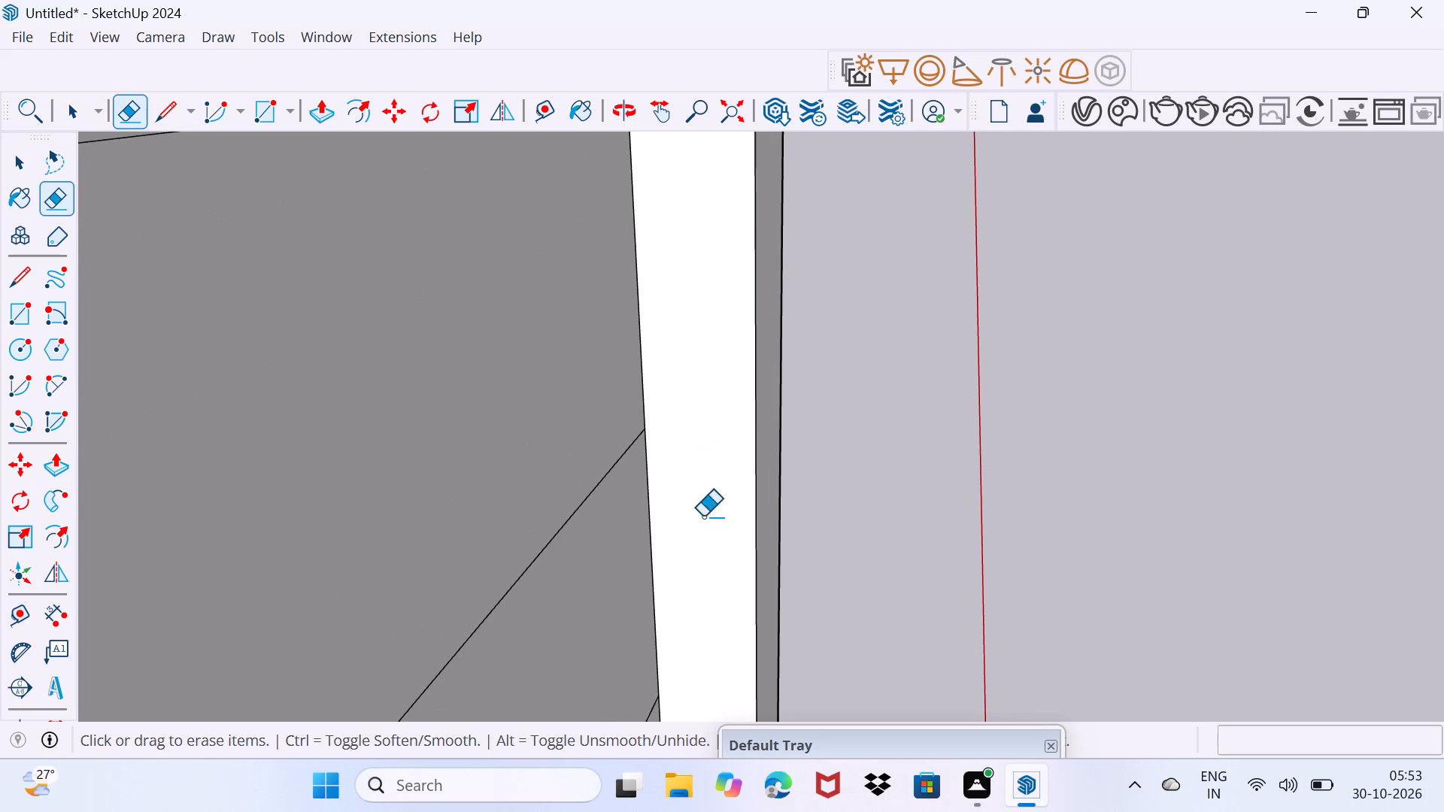
Erase the next few horizontal division lines on the upper stretch of the outer leg's inner side face.
{"action": "middle_click_drag", "start_coordinate": [698, 427], "coordinate": [672, 693], "text": "shift"}
{"action": "left_click_drag", "start_coordinate": [690, 392], "coordinate": [686, 429]}
{"action": "middle_click_drag", "start_coordinate": [687, 395], "coordinate": [672, 672], "text": "shift"}
{"action": "left_click_drag", "start_coordinate": [637, 278], "coordinate": [642, 342]}
{"action": "middle_click_drag", "start_coordinate": [635, 330], "coordinate": [671, 689]}
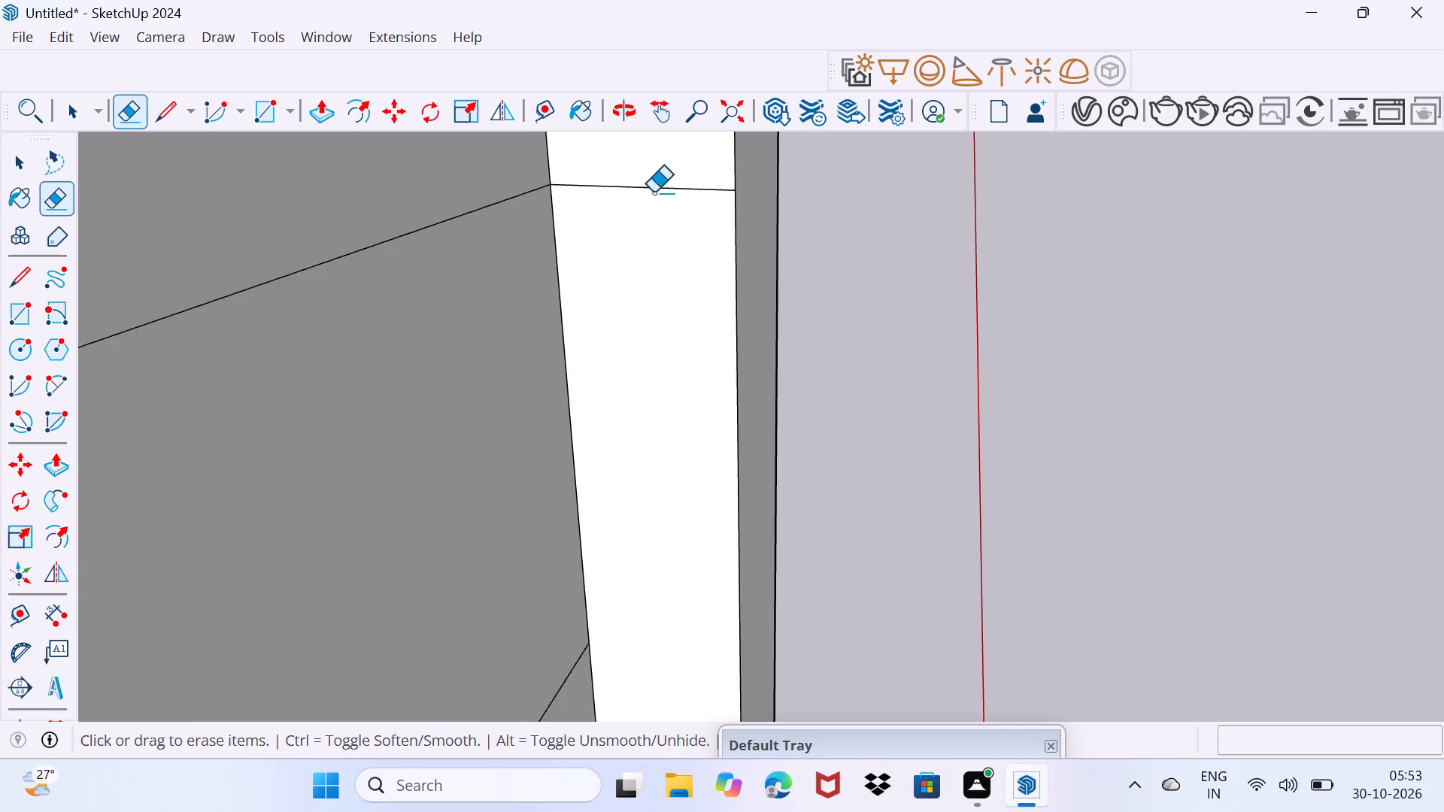
{"action": "left_click_drag", "start_coordinate": [654, 194], "coordinate": [655, 221]}
{"action": "left_click_drag", "start_coordinate": [655, 179], "coordinate": [660, 229]}
{"action": "middle_click_drag", "start_coordinate": [658, 222], "coordinate": [683, 682]}
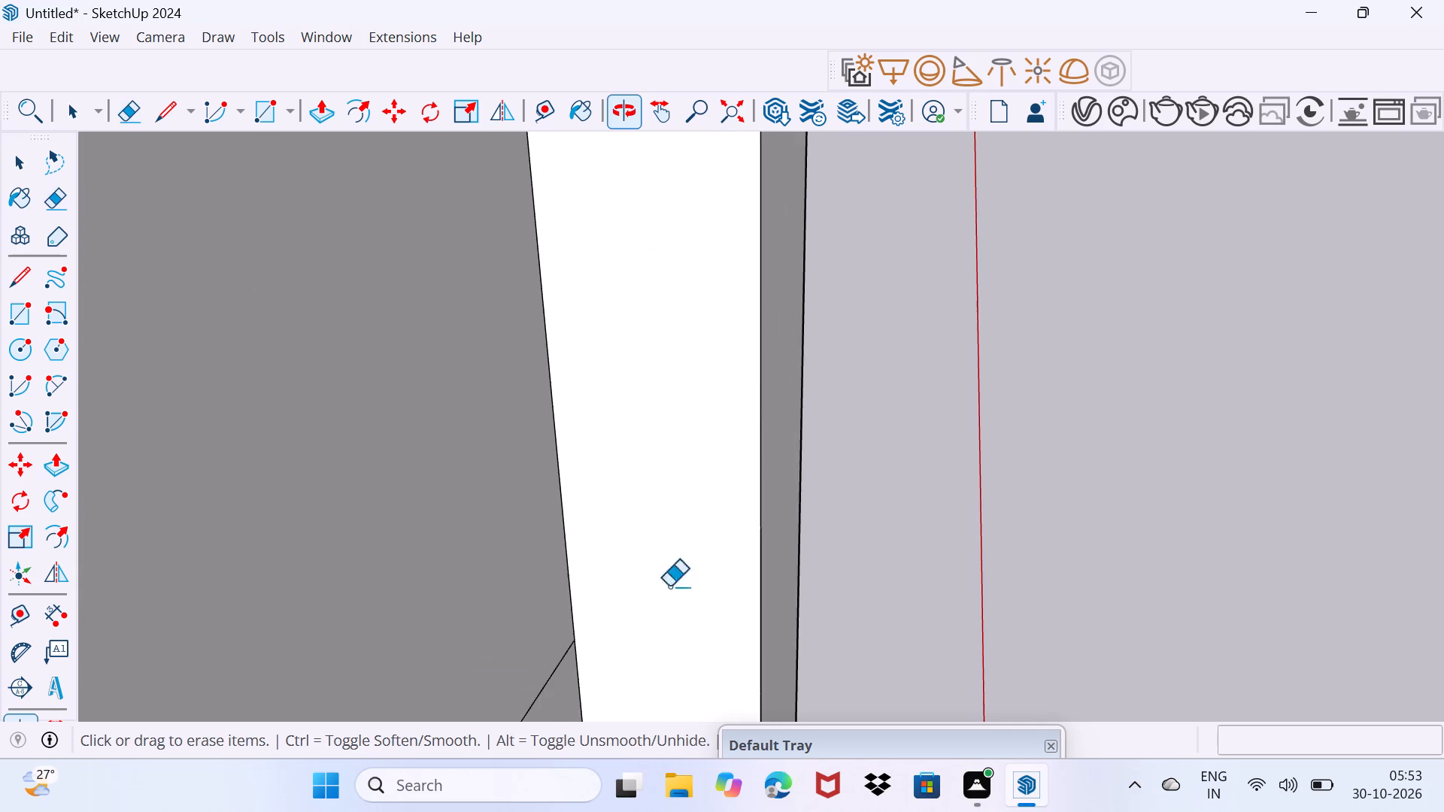
Erase the last two division lines on the outer leg's inner side face, just below the border's top corner.
{"action": "scroll", "coordinate": [637, 395], "scroll_direction": "down", "scroll_amount": 11}
{"action": "middle_click_drag", "start_coordinate": [630, 389], "coordinate": [618, 557]}
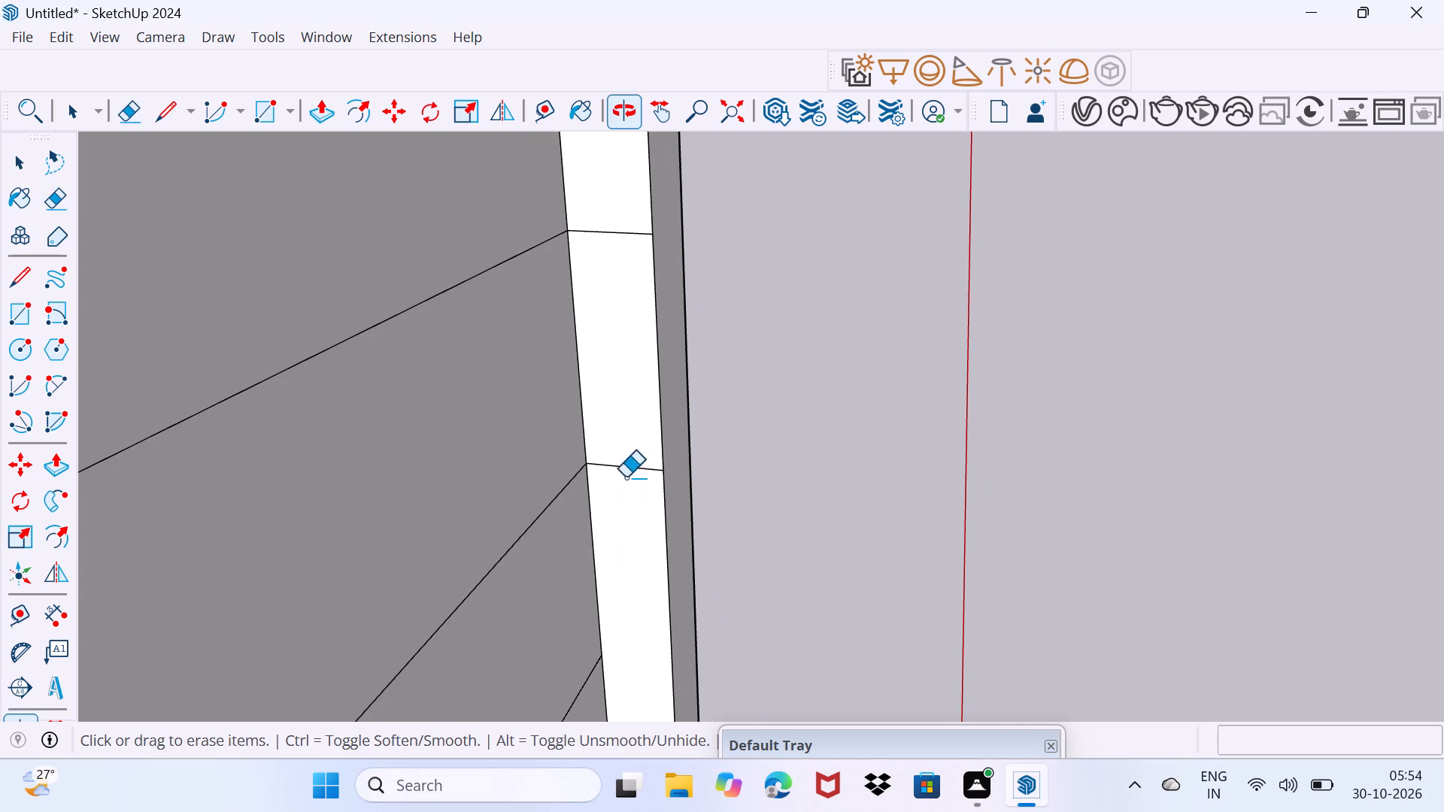
{"action": "left_click_drag", "start_coordinate": [635, 462], "coordinate": [632, 489]}
{"action": "left_click_drag", "start_coordinate": [603, 233], "coordinate": [604, 247]}
{"action": "middle_click_drag", "start_coordinate": [608, 235], "coordinate": [645, 643]}
{"action": "scroll", "coordinate": [620, 452], "scroll_direction": "down", "scroll_amount": 1, "text": "shift"}
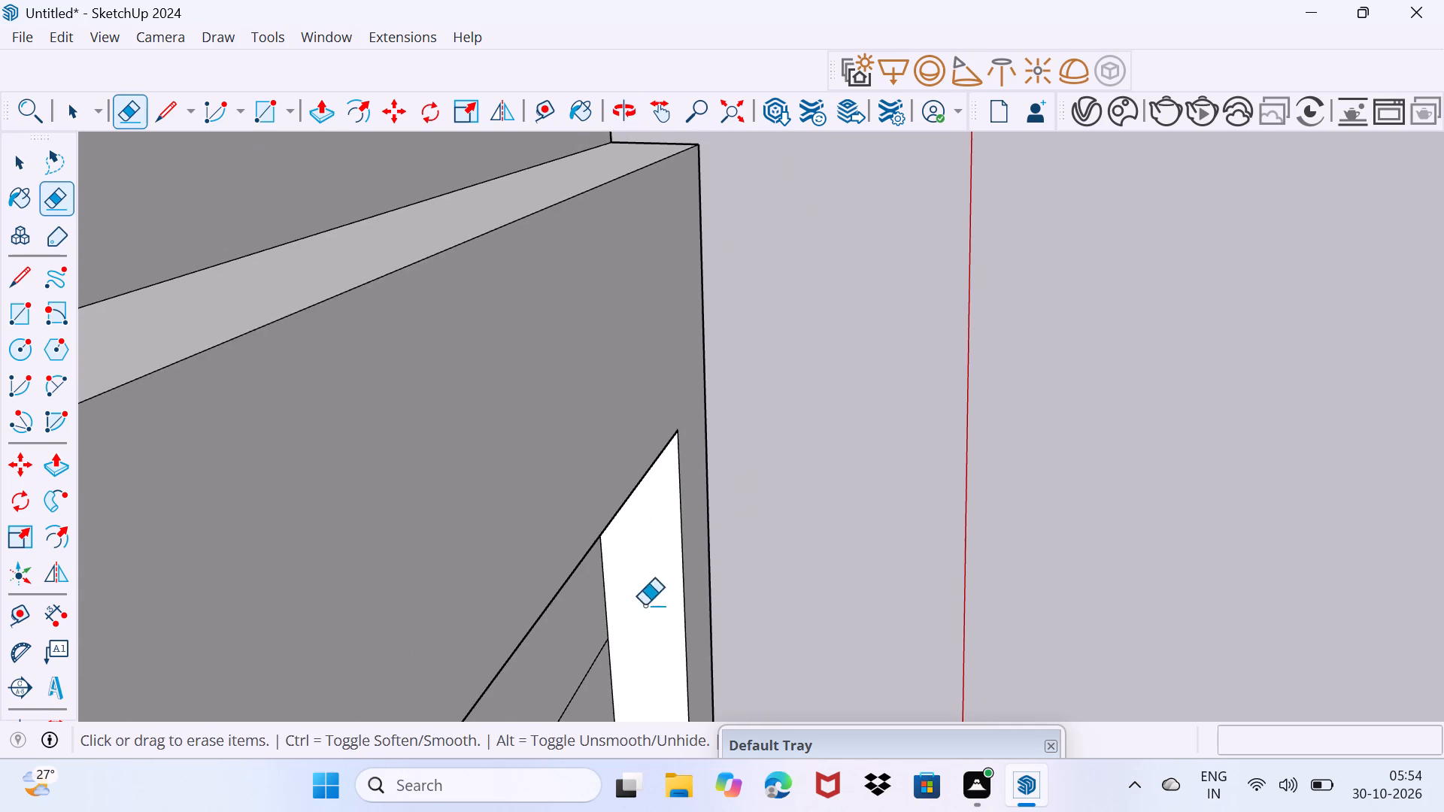
{"action": "middle_click_drag", "start_coordinate": [645, 594], "coordinate": [582, 365]}
{"action": "scroll", "coordinate": [580, 365], "scroll_direction": "down", "scroll_amount": 4}
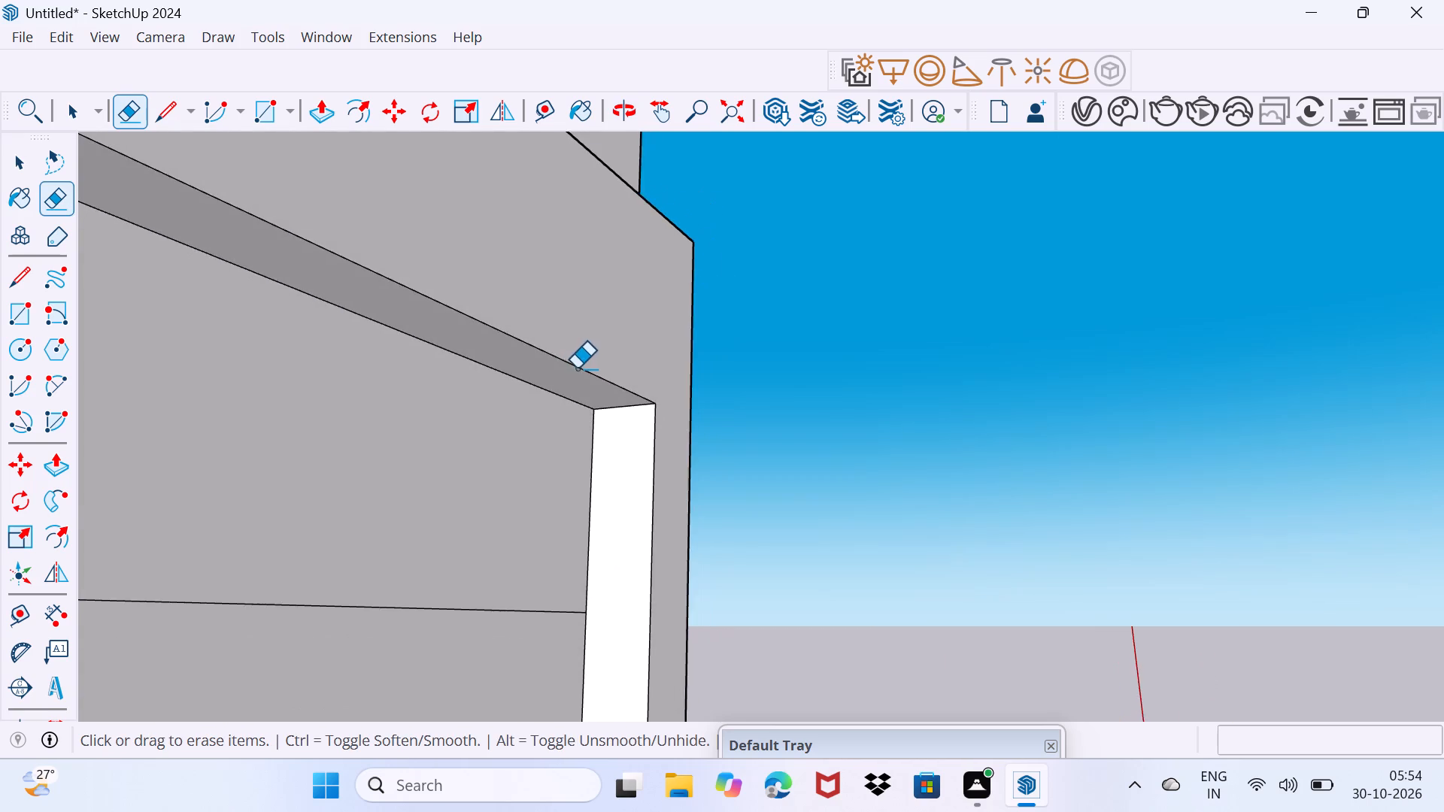
{"action": "scroll", "coordinate": [577, 368], "scroll_direction": "down", "scroll_amount": 8}
{"action": "key", "text": "space"}
{"action": "middle_click_drag", "start_coordinate": [520, 495], "coordinate": [198, 558]}
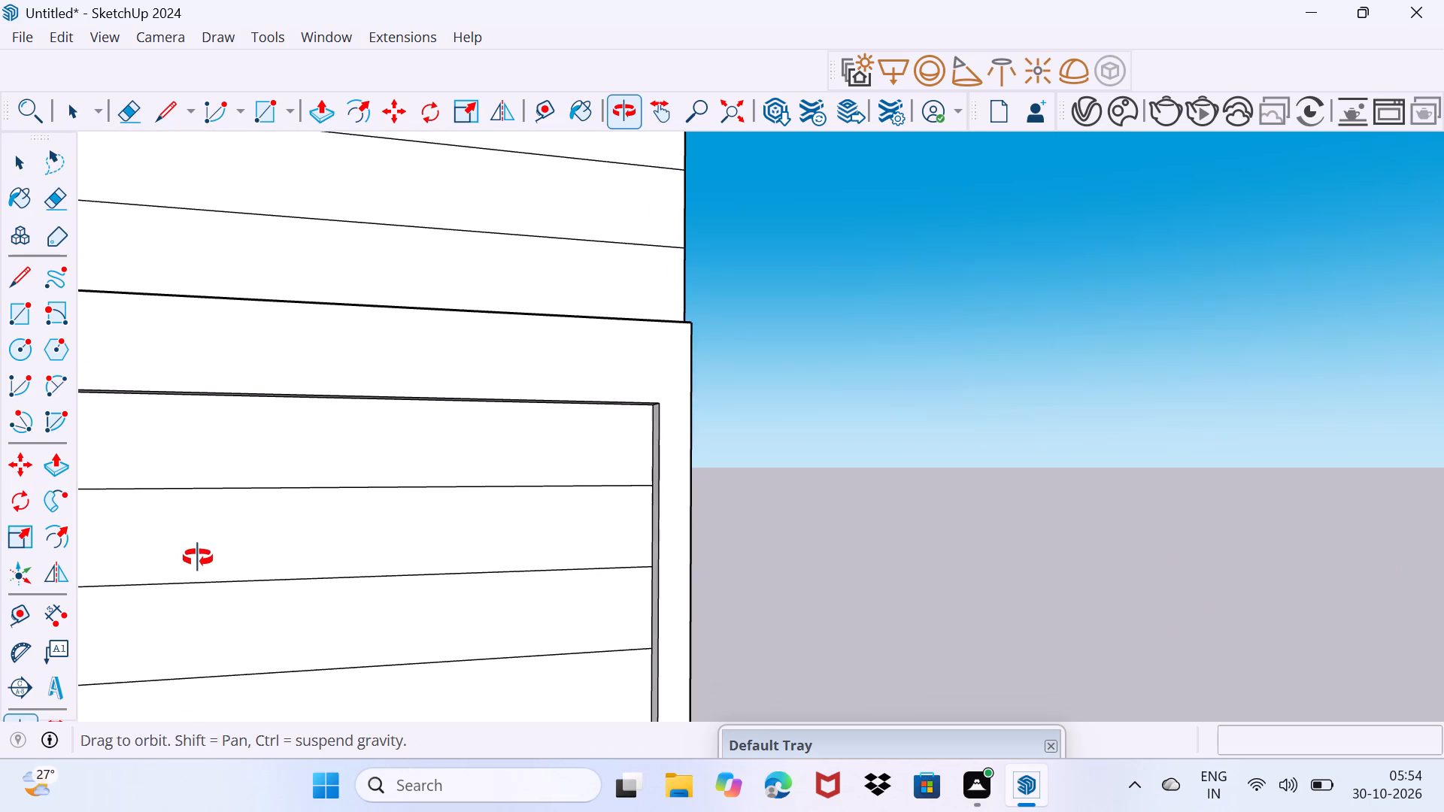
Erase the two leftover siding edges across the inner side face of the wall frame's short leg.
{"action": "middle_click_drag", "start_coordinate": [198, 558], "coordinate": [1103, 417]}
{"action": "middle_click_drag", "start_coordinate": [1063, 432], "coordinate": [760, 500]}
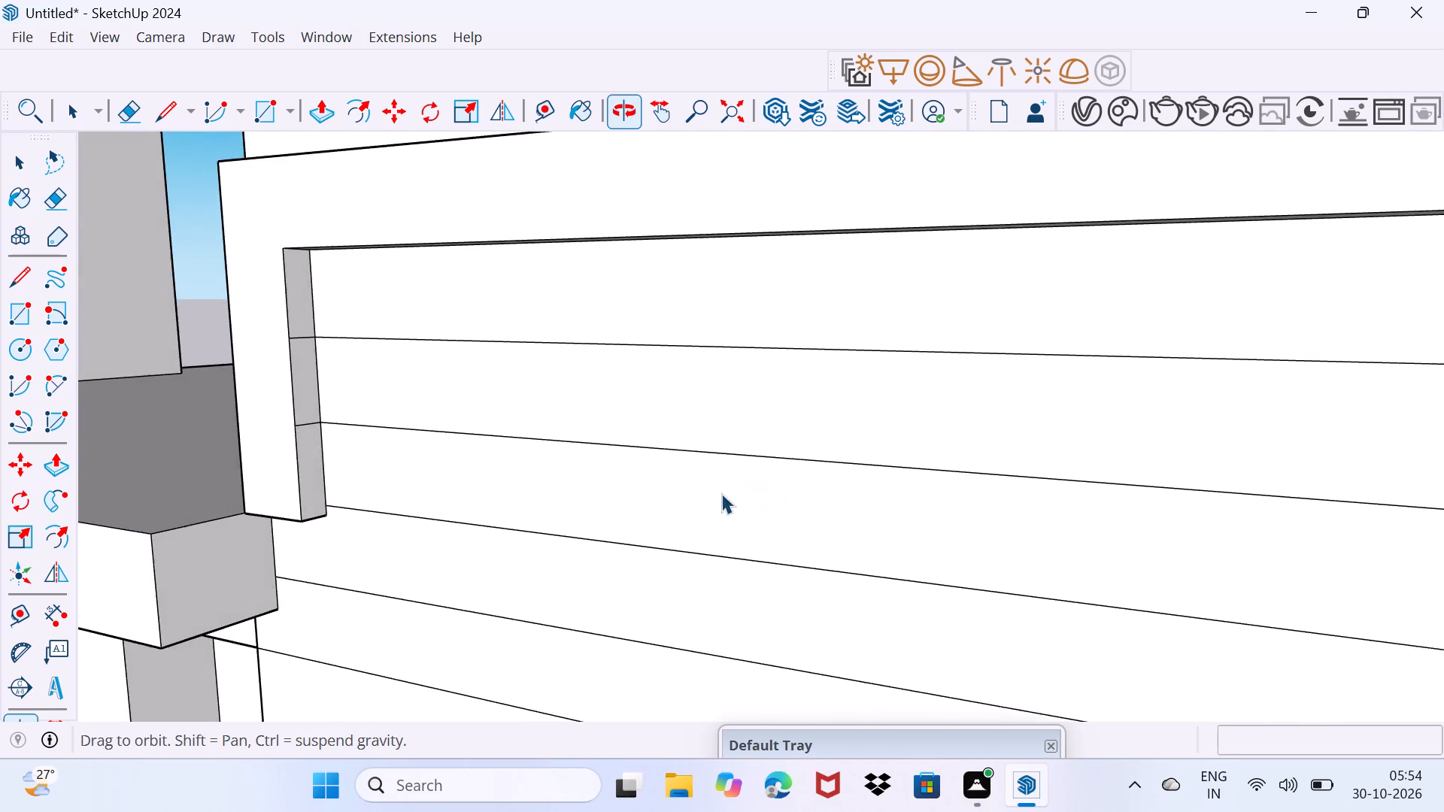
{"action": "scroll", "coordinate": [396, 457], "scroll_direction": "up", "scroll_amount": 8}
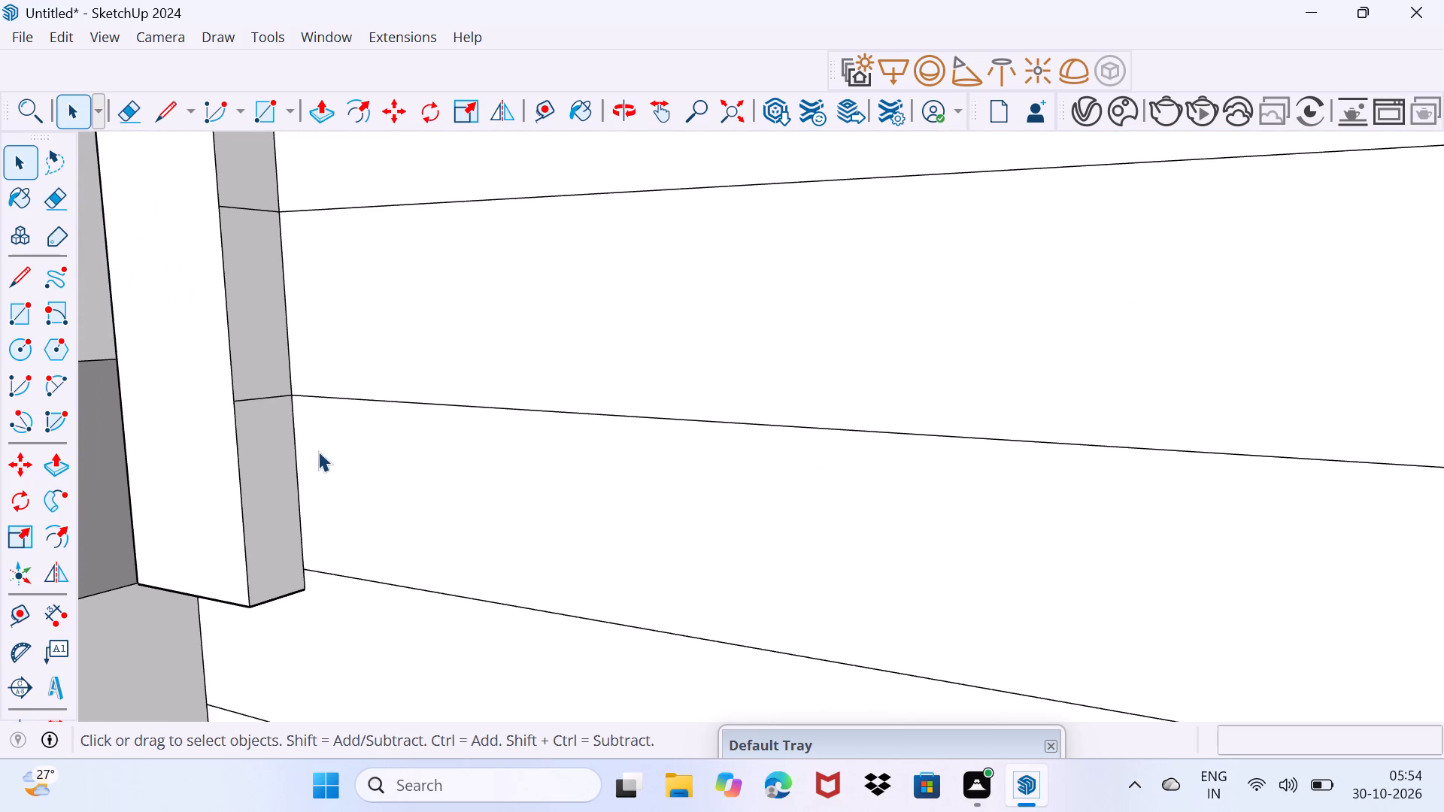
{"action": "key", "text": "e"}
{"action": "left_click_drag", "start_coordinate": [245, 200], "coordinate": [247, 360]}
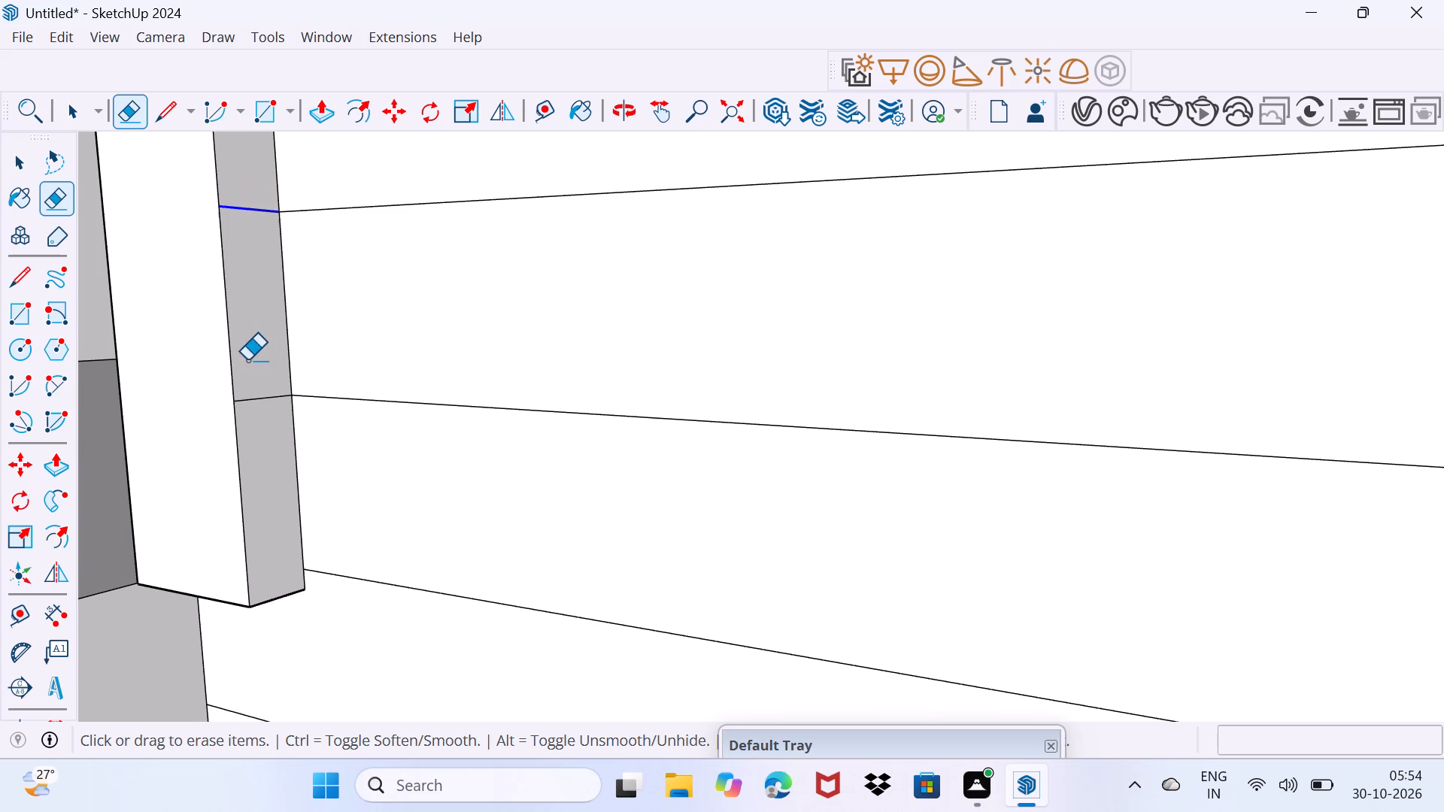
{"action": "left_click_drag", "start_coordinate": [247, 360], "coordinate": [272, 430]}
{"action": "key", "text": "space"}
Examine the raised frame, the siding wall and the adjoining balcony side of the house.
{"action": "middle_click_drag", "start_coordinate": [270, 580], "coordinate": [426, 329]}
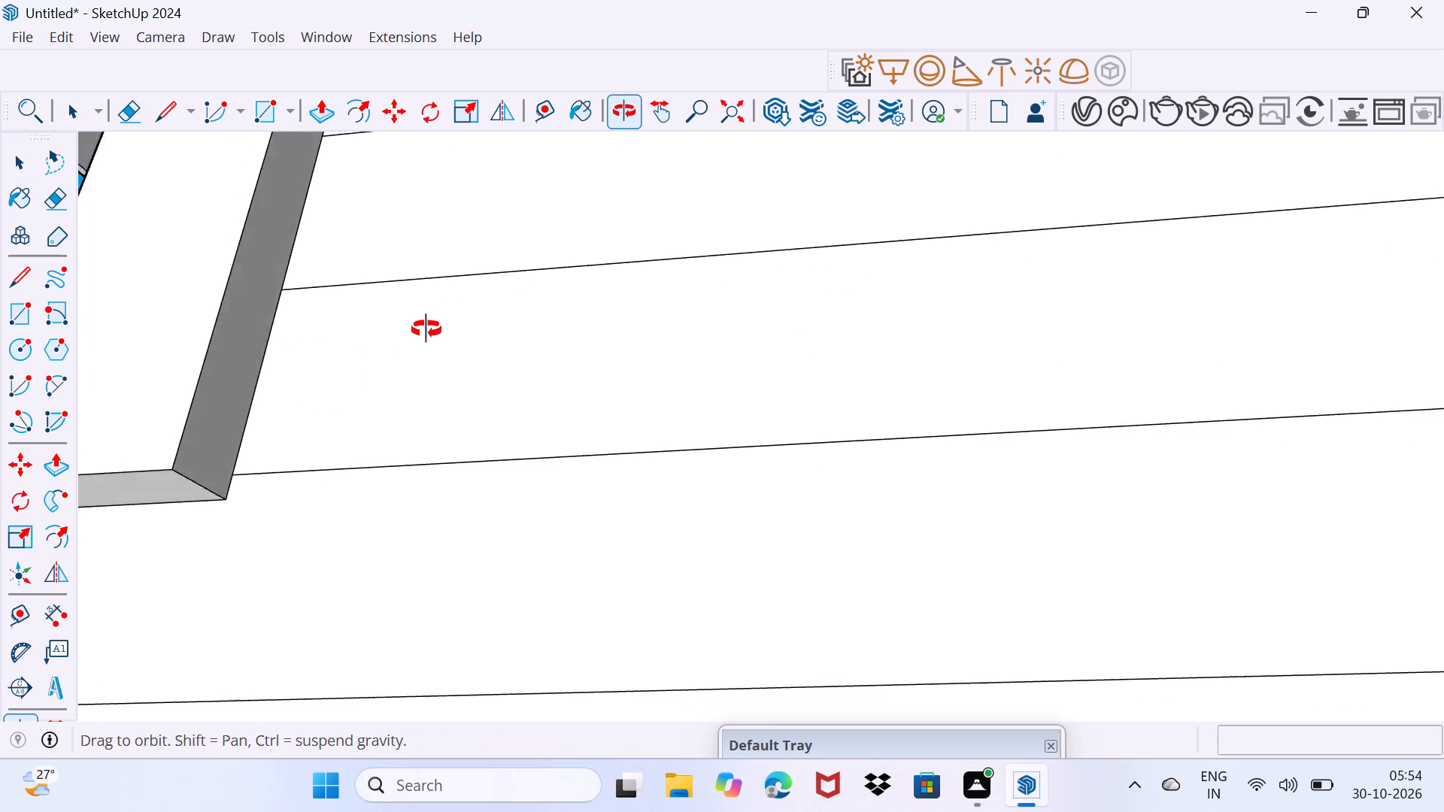
{"action": "middle_click_drag", "start_coordinate": [426, 329], "coordinate": [460, 359]}
{"action": "scroll", "coordinate": [458, 351], "scroll_direction": "down", "scroll_amount": 13}
{"action": "middle_click_drag", "start_coordinate": [308, 412], "coordinate": [339, 600]}
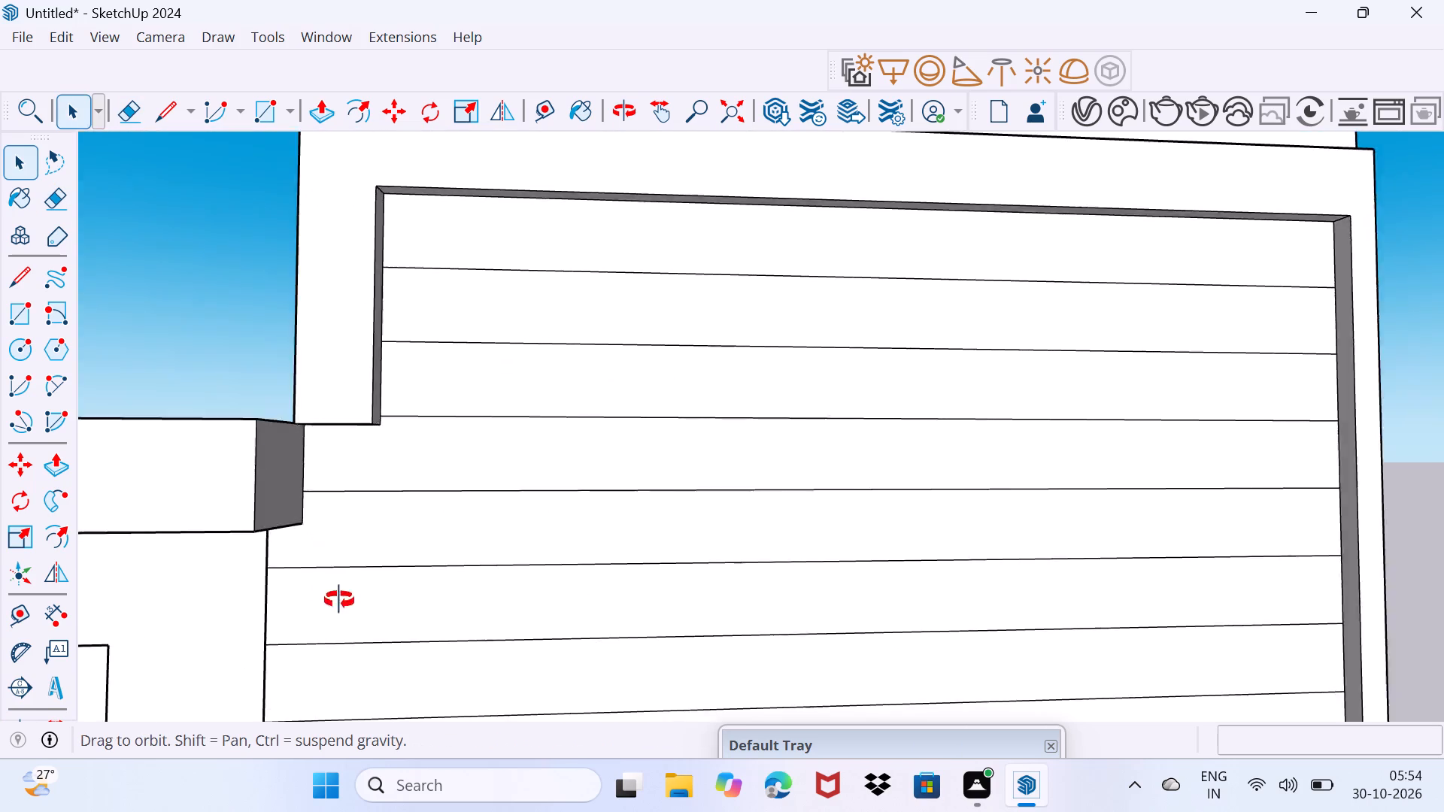
{"action": "middle_click_drag", "start_coordinate": [339, 600], "coordinate": [603, 624]}
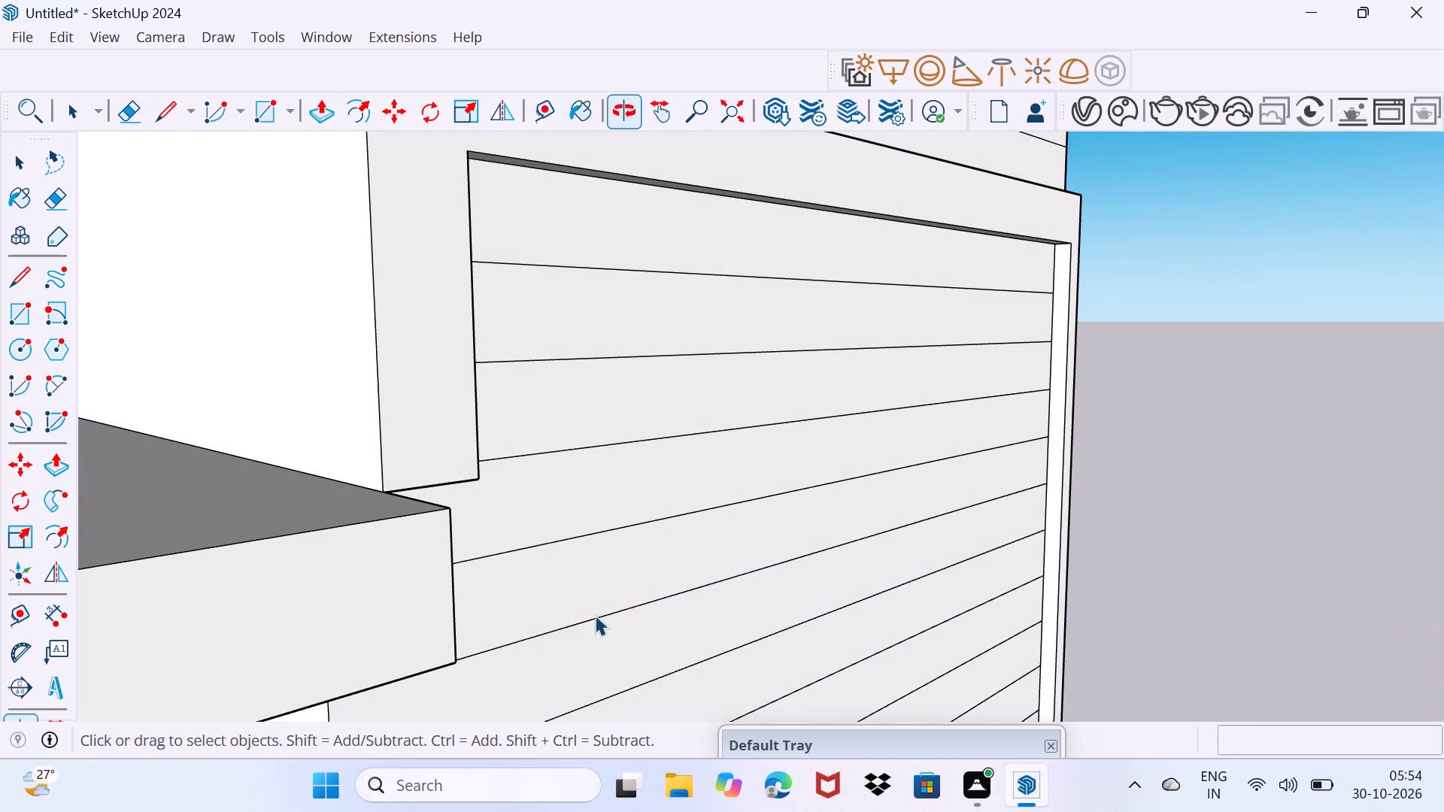
{"action": "scroll", "coordinate": [595, 614], "scroll_direction": "down", "scroll_amount": 3}
{"action": "middle_click_drag", "start_coordinate": [475, 568], "coordinate": [384, 586]}
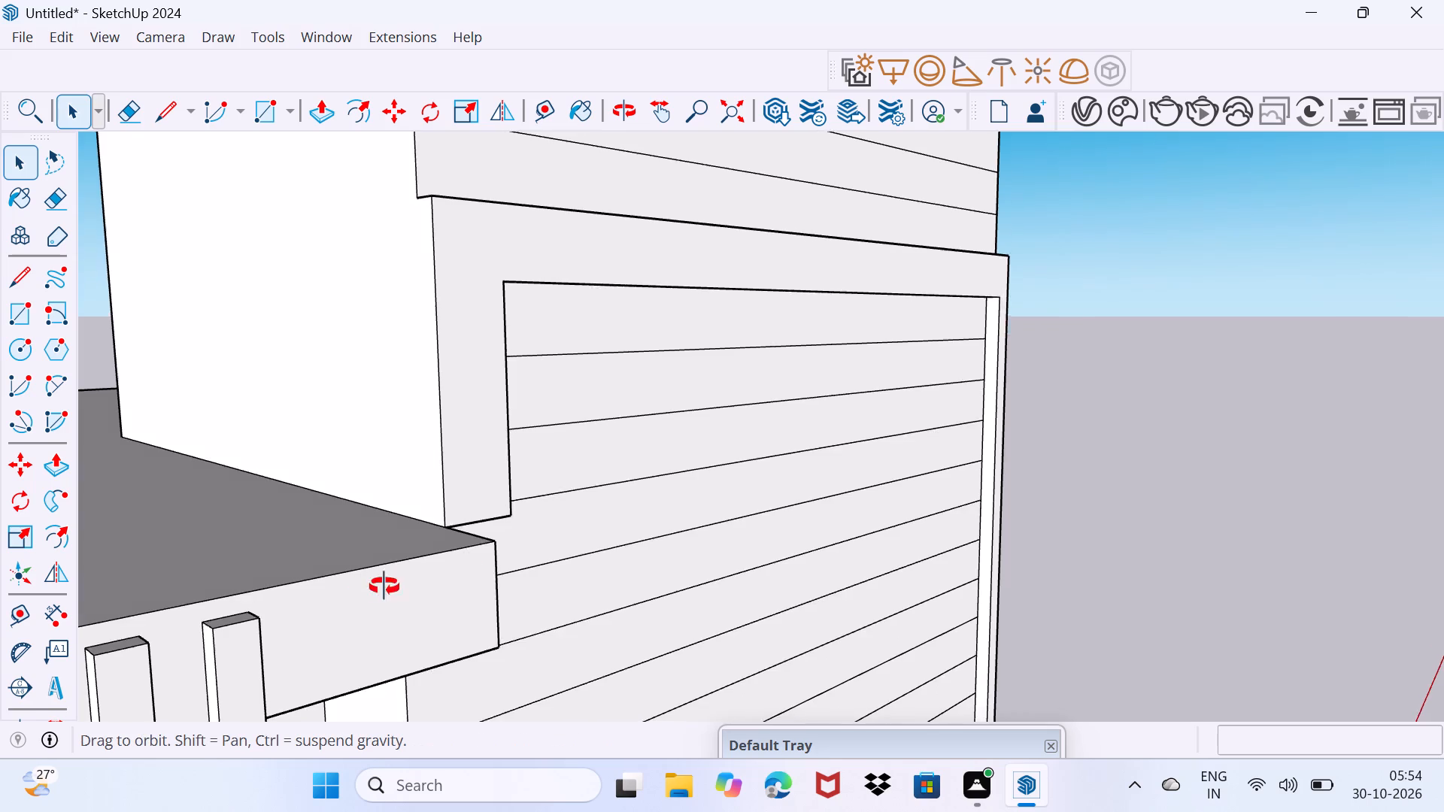
{"action": "middle_click_drag", "start_coordinate": [384, 586], "coordinate": [249, 574]}
{"action": "scroll", "coordinate": [394, 575], "scroll_direction": "down", "scroll_amount": 7}
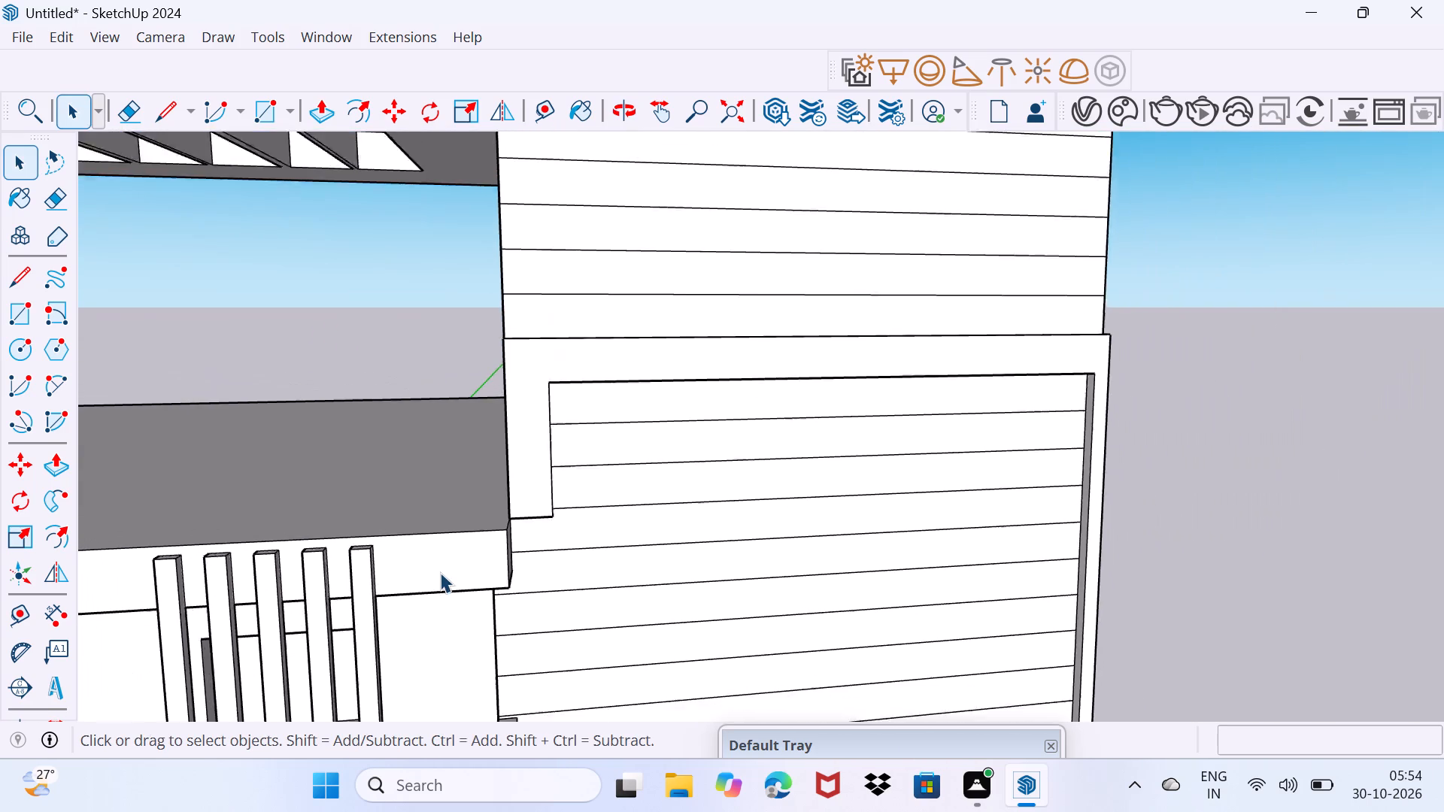
{"action": "scroll", "coordinate": [440, 572], "scroll_direction": "down", "scroll_amount": 7}
{"action": "scroll", "coordinate": [466, 677], "scroll_direction": "up", "scroll_amount": 4}
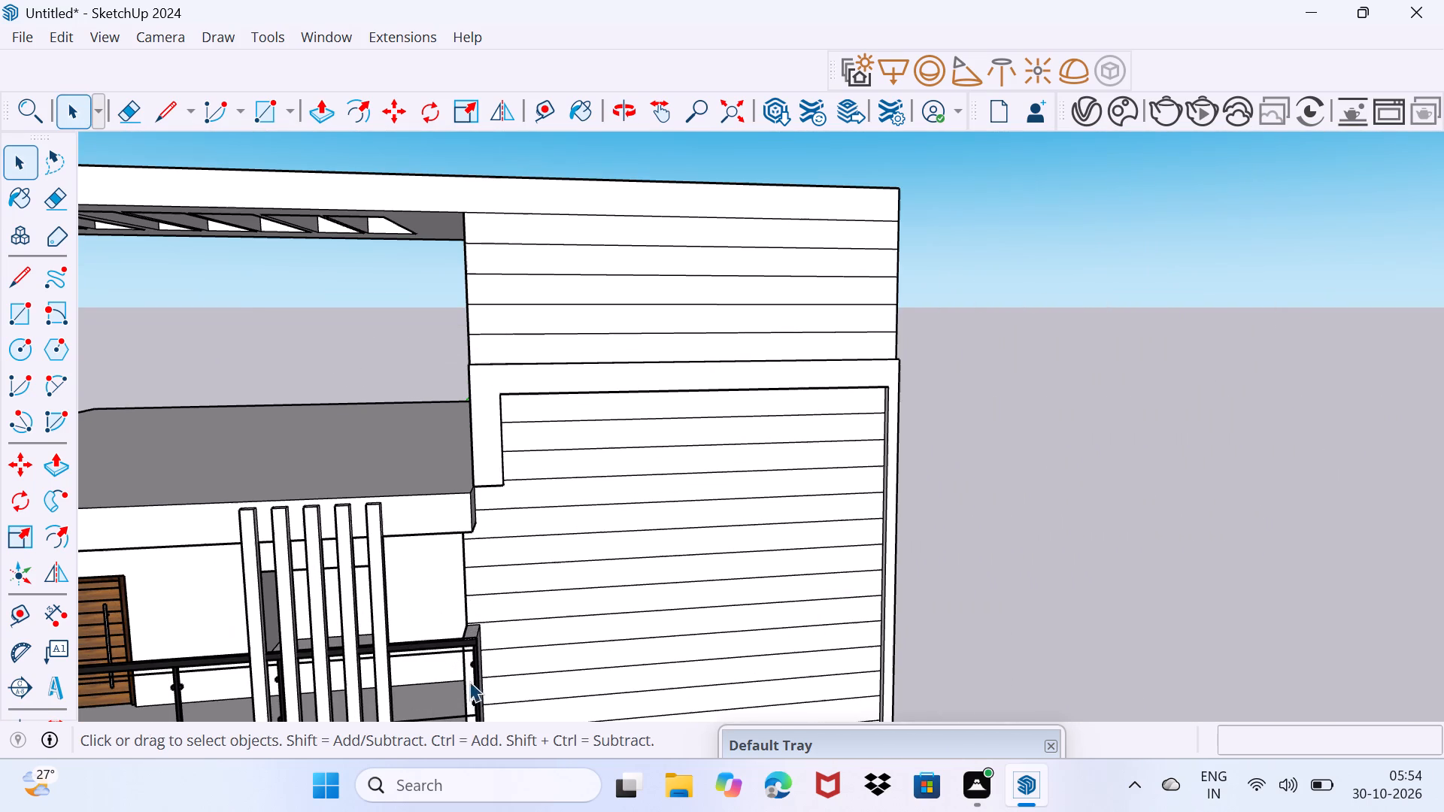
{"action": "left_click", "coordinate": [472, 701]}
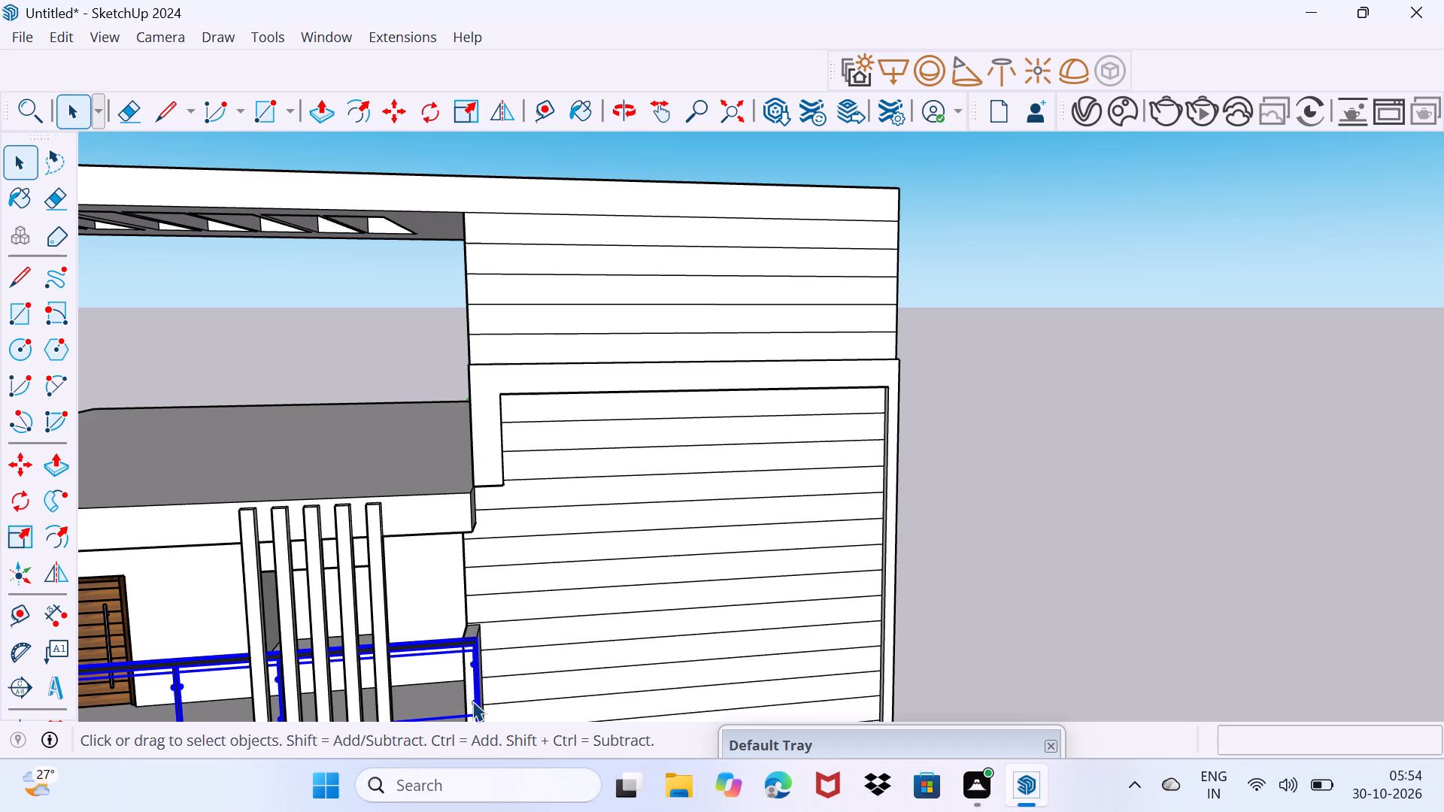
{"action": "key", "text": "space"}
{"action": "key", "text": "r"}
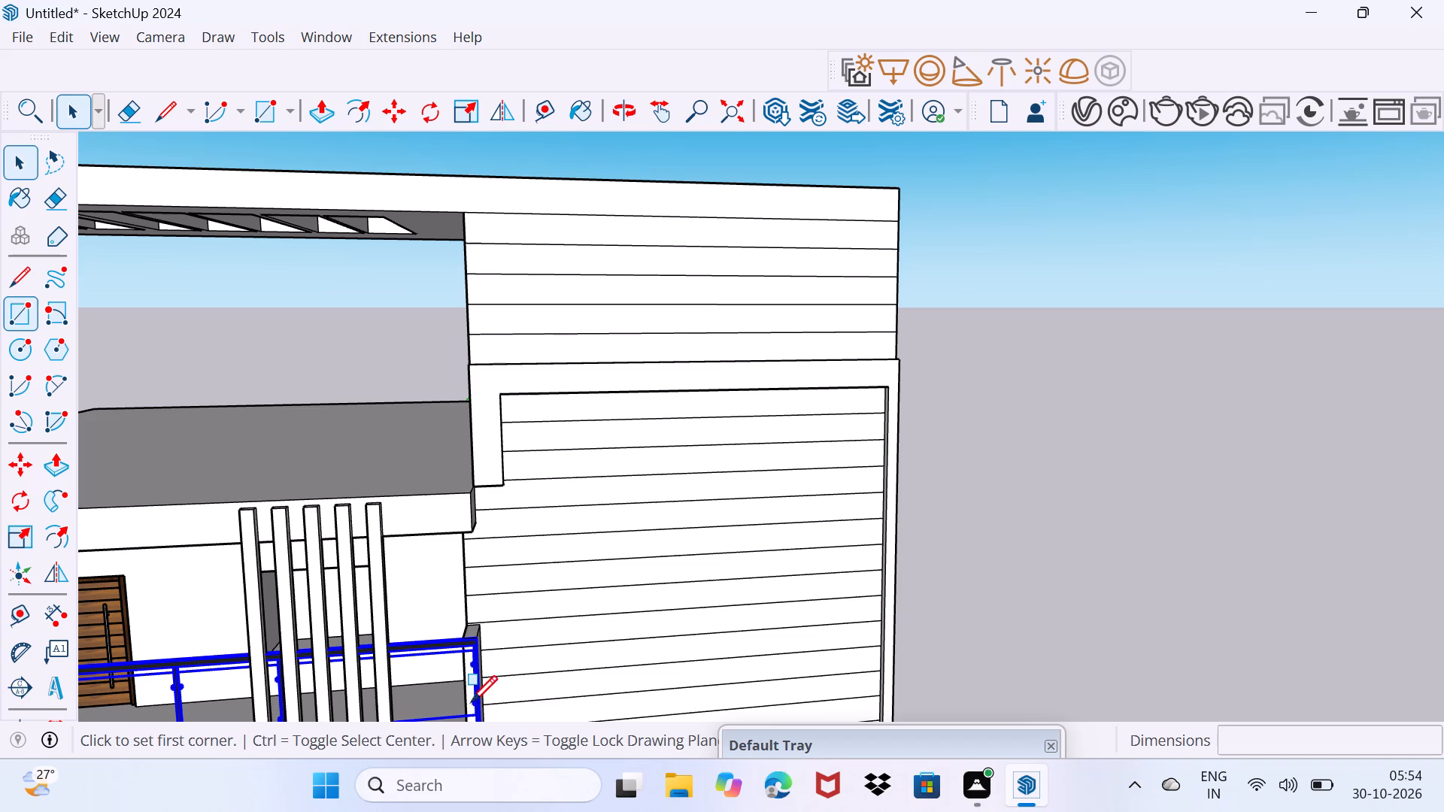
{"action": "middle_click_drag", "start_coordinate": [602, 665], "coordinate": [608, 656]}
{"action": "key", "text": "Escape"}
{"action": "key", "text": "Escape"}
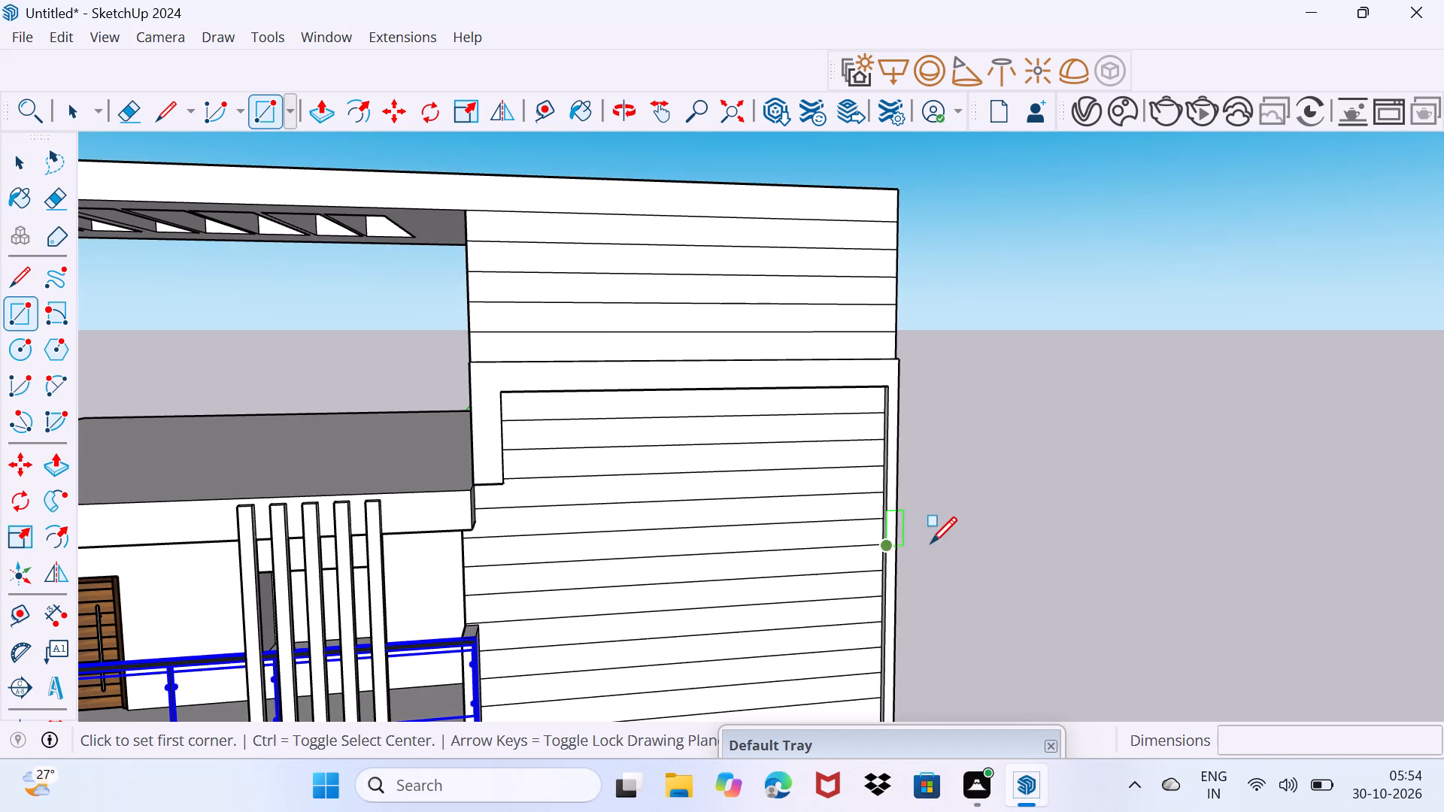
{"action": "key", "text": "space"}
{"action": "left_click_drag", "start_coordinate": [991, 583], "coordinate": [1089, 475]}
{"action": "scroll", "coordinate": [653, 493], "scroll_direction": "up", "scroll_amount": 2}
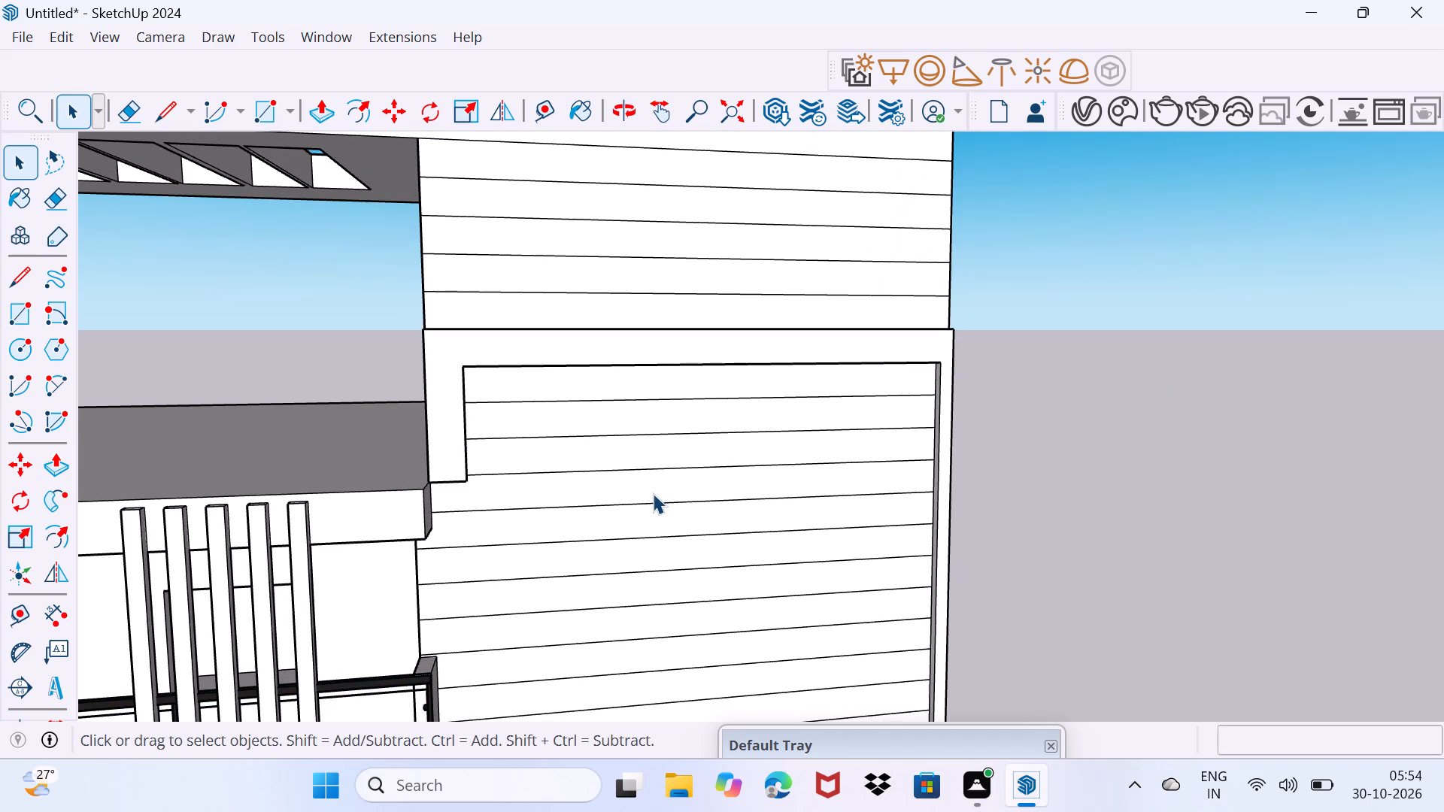
Draw a window rectangle of about 8' 1 1/2" by 4' 7" on the siding near the top of the framed wall.
{"action": "key", "text": "r"}
{"action": "middle_click_drag", "start_coordinate": [657, 489], "coordinate": [668, 471]}
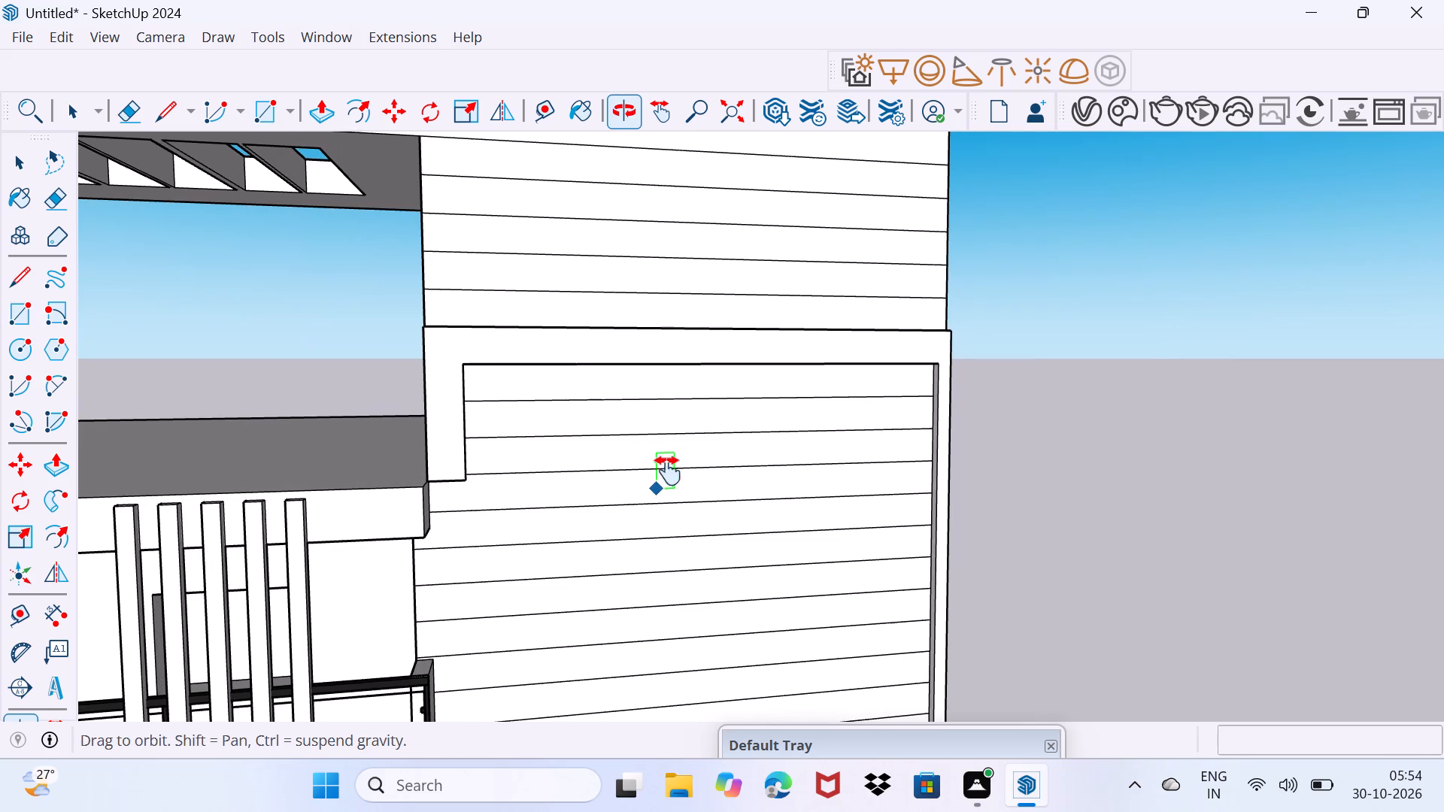
{"action": "middle_click_drag", "start_coordinate": [668, 471], "coordinate": [687, 397]}
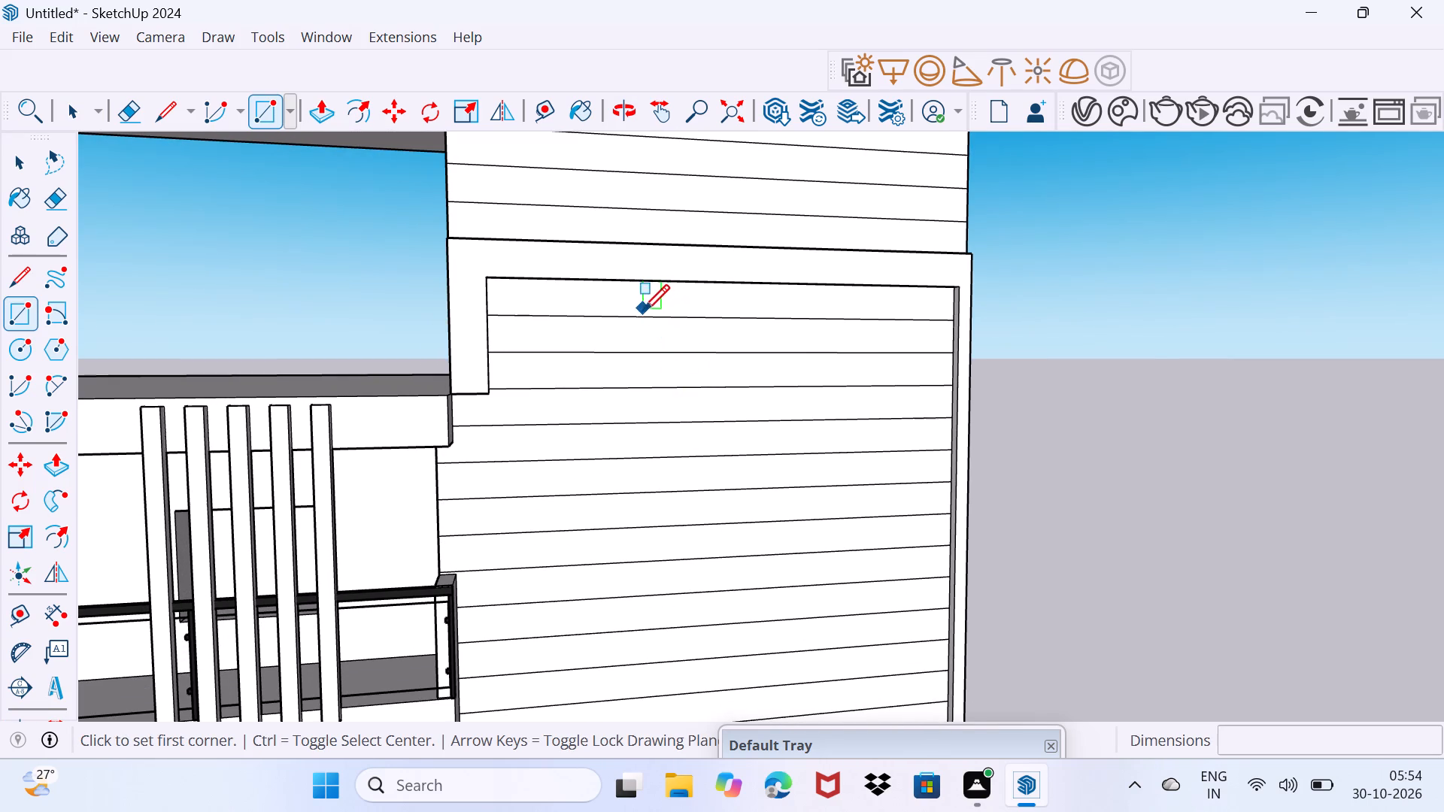
{"action": "left_click", "coordinate": [628, 316]}
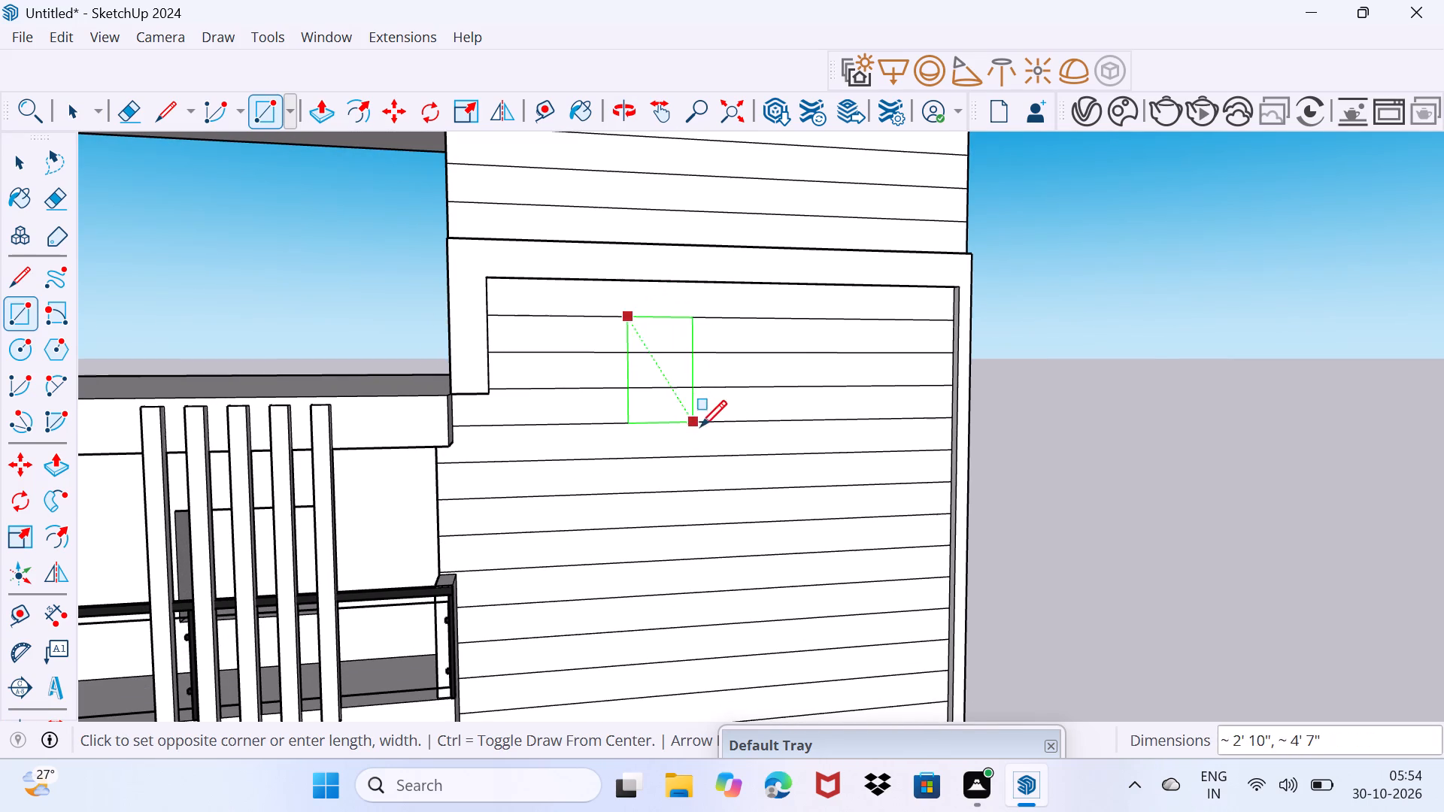
{"action": "left_click", "coordinate": [808, 414]}
{"action": "key", "text": "space"}
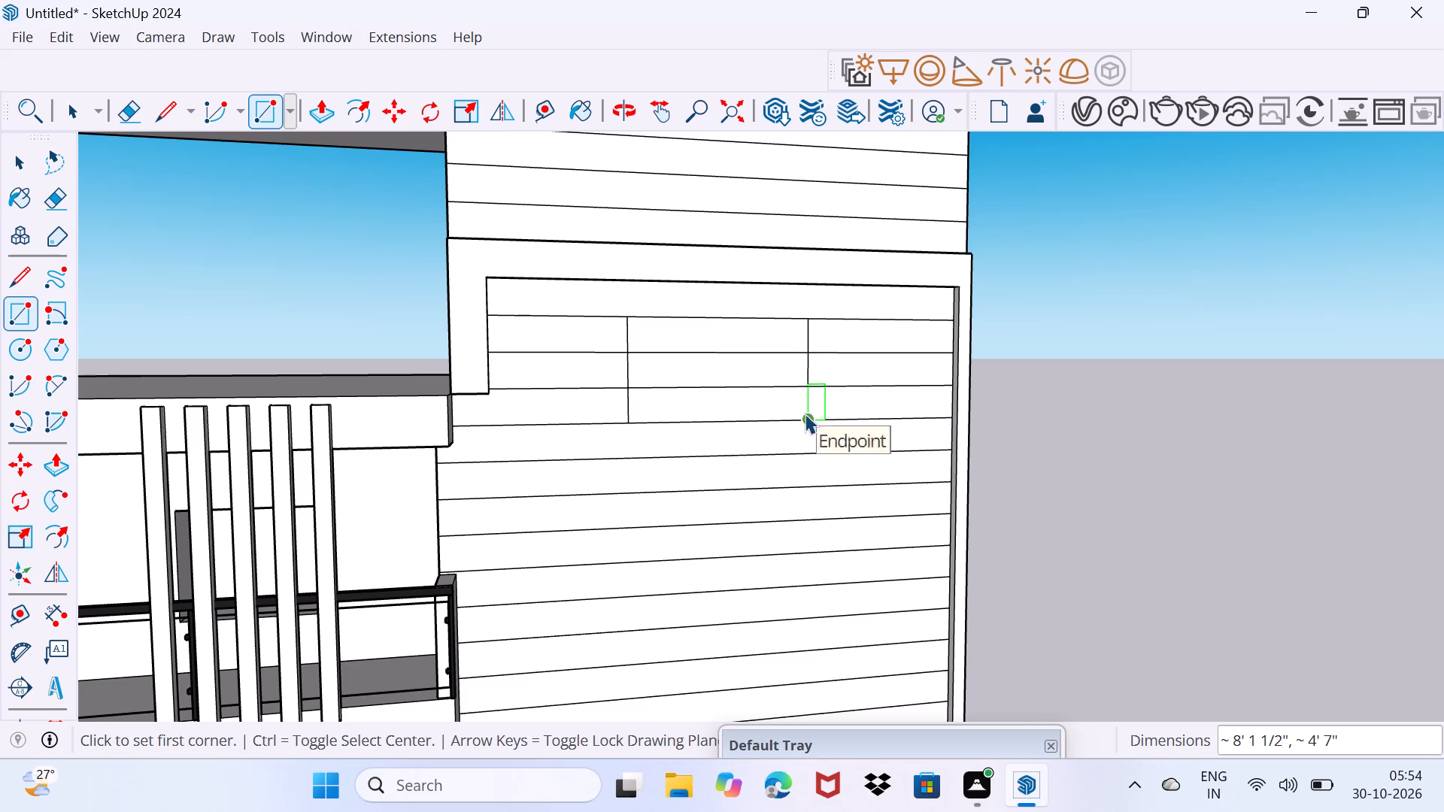
Erase the siding lines crossing the inside of the new window rectangle.
{"action": "type", "text": "we"}
{"action": "left_click_drag", "start_coordinate": [728, 350], "coordinate": [729, 377]}
{"action": "left_click_drag", "start_coordinate": [730, 386], "coordinate": [733, 400]}
{"action": "key", "text": "space"}
Copy the window rectangle's outline edges straight down the wall, snapping the copy to a siding line on the storey below.
{"action": "left_click", "coordinate": [733, 422]}
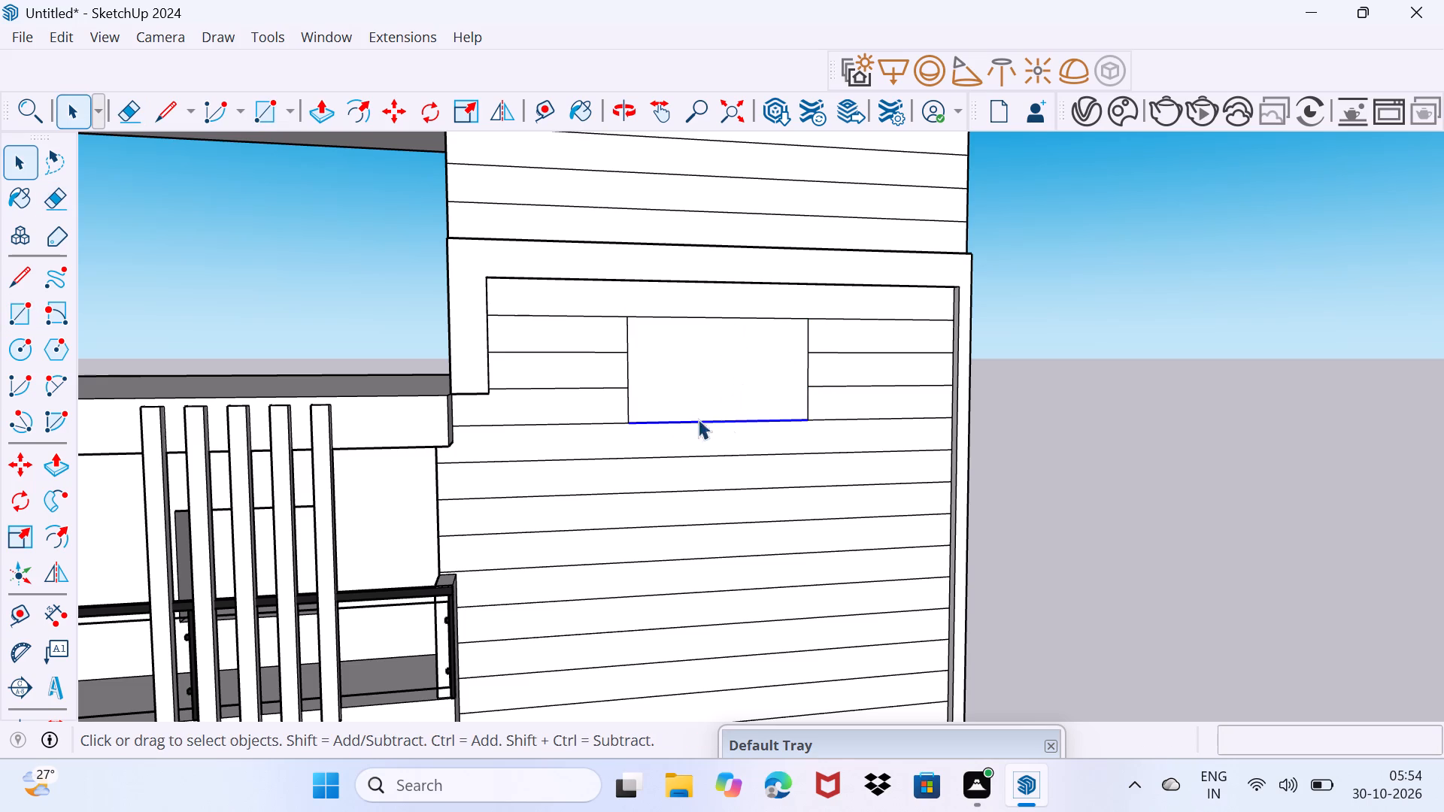
{"action": "left_click", "coordinate": [625, 398], "text": "ctrl"}
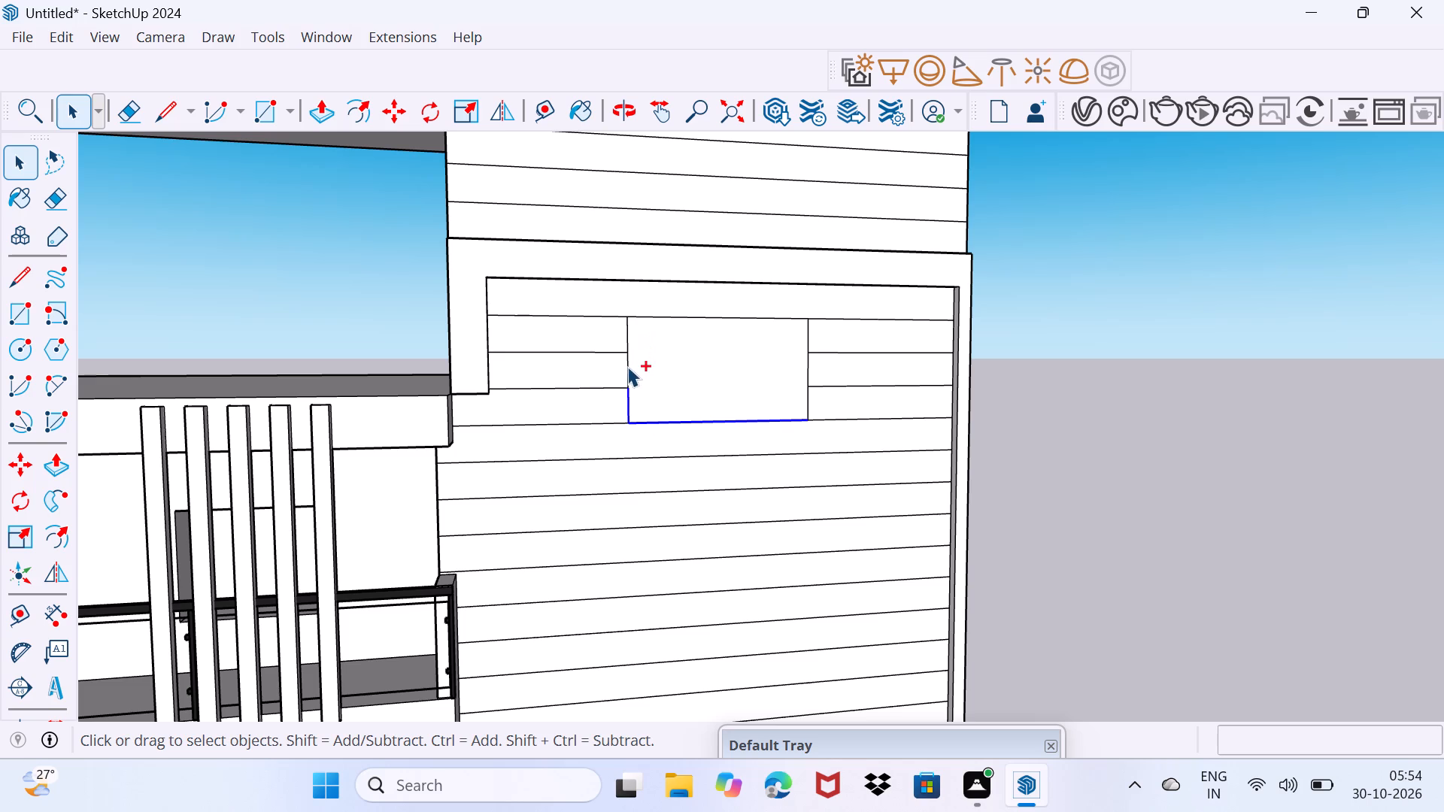
{"action": "left_click", "coordinate": [627, 369], "text": "ctrl"}
{"action": "left_click", "coordinate": [627, 335], "text": "ctrl"}
{"action": "left_click", "coordinate": [672, 316], "text": "ctrl"}
{"action": "left_click", "coordinate": [807, 336], "text": "ctrl"}
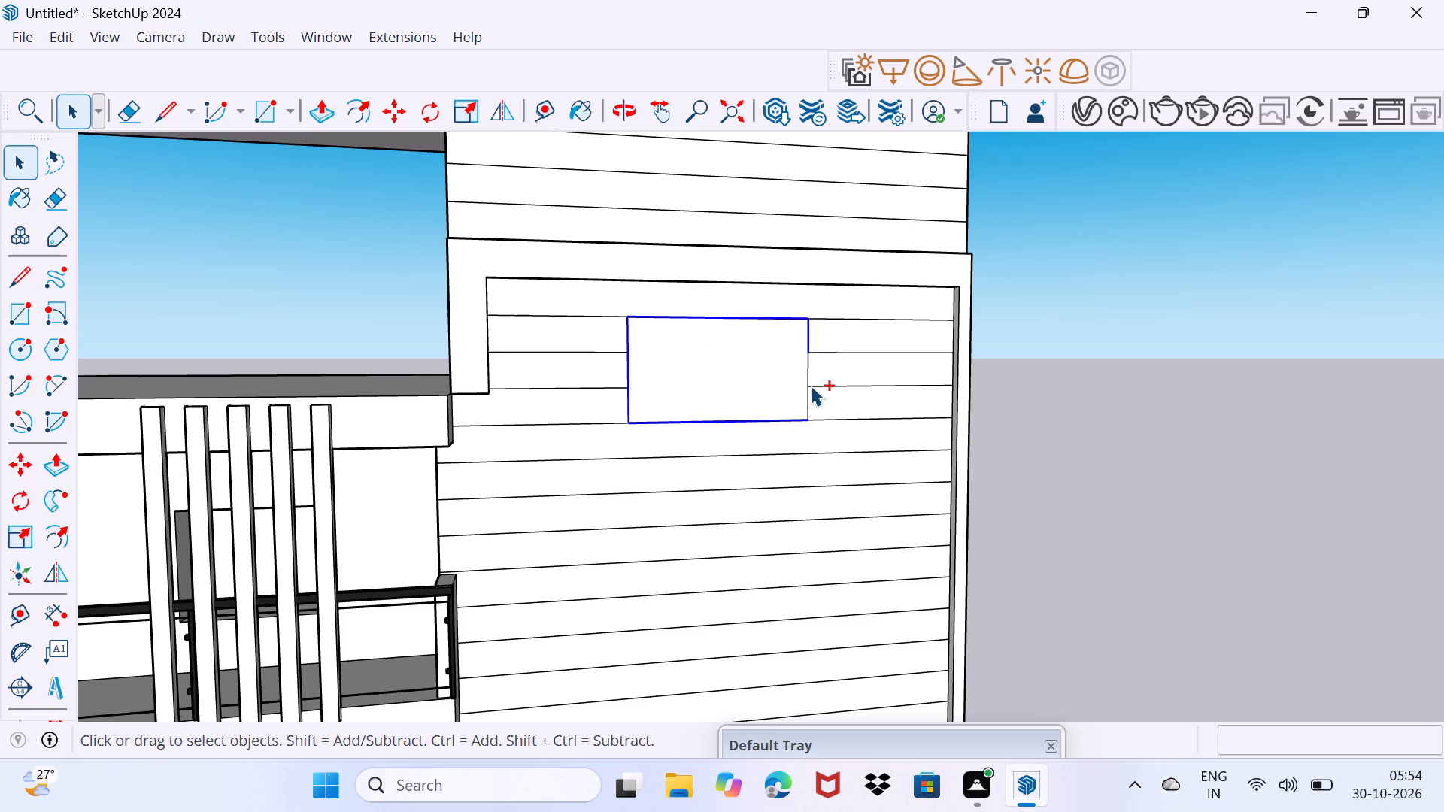
{"action": "left_click", "coordinate": [806, 377], "text": "ctrl"}
{"action": "left_click", "coordinate": [806, 408], "text": "ctrl"}
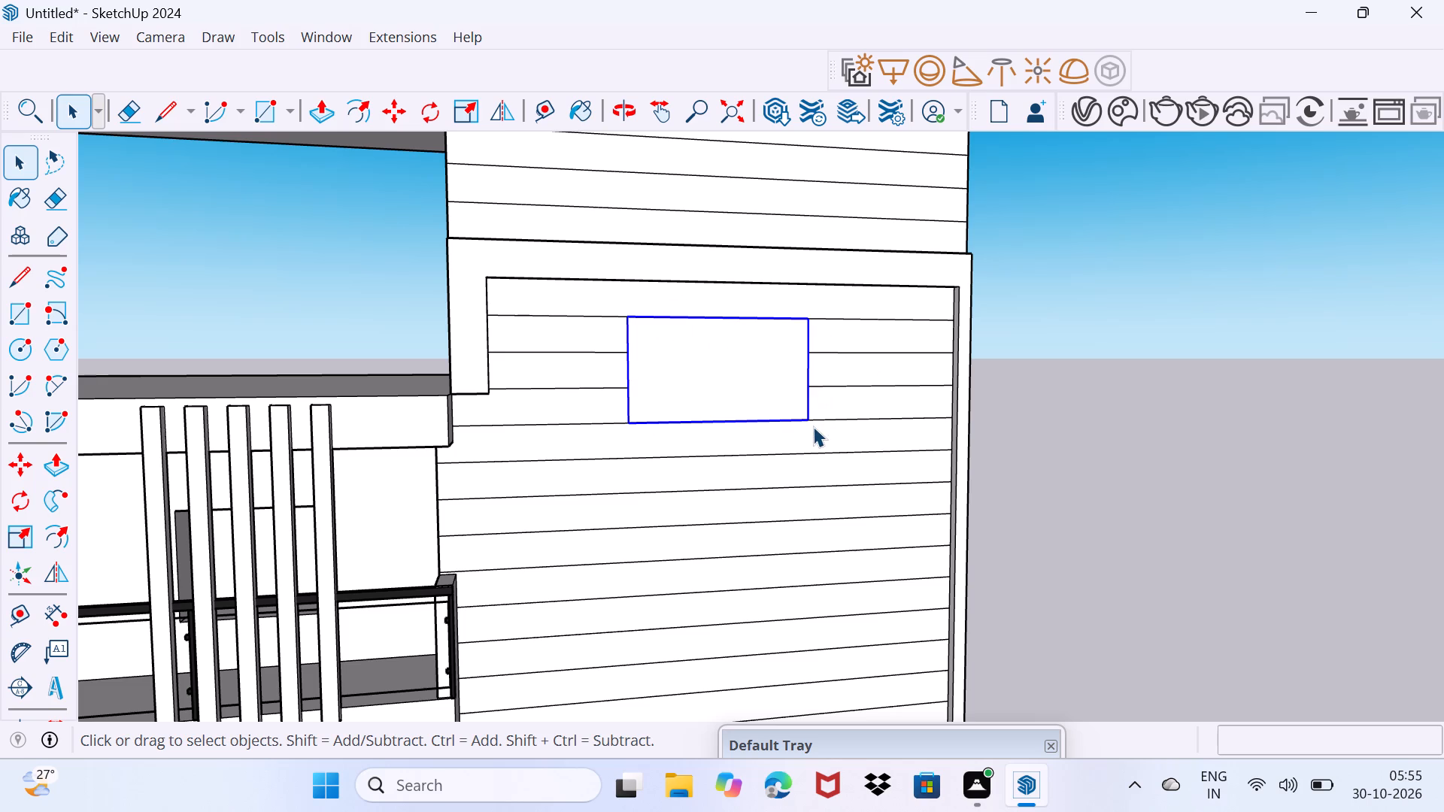
{"action": "key", "text": "m"}
{"action": "left_click", "coordinate": [812, 420]}
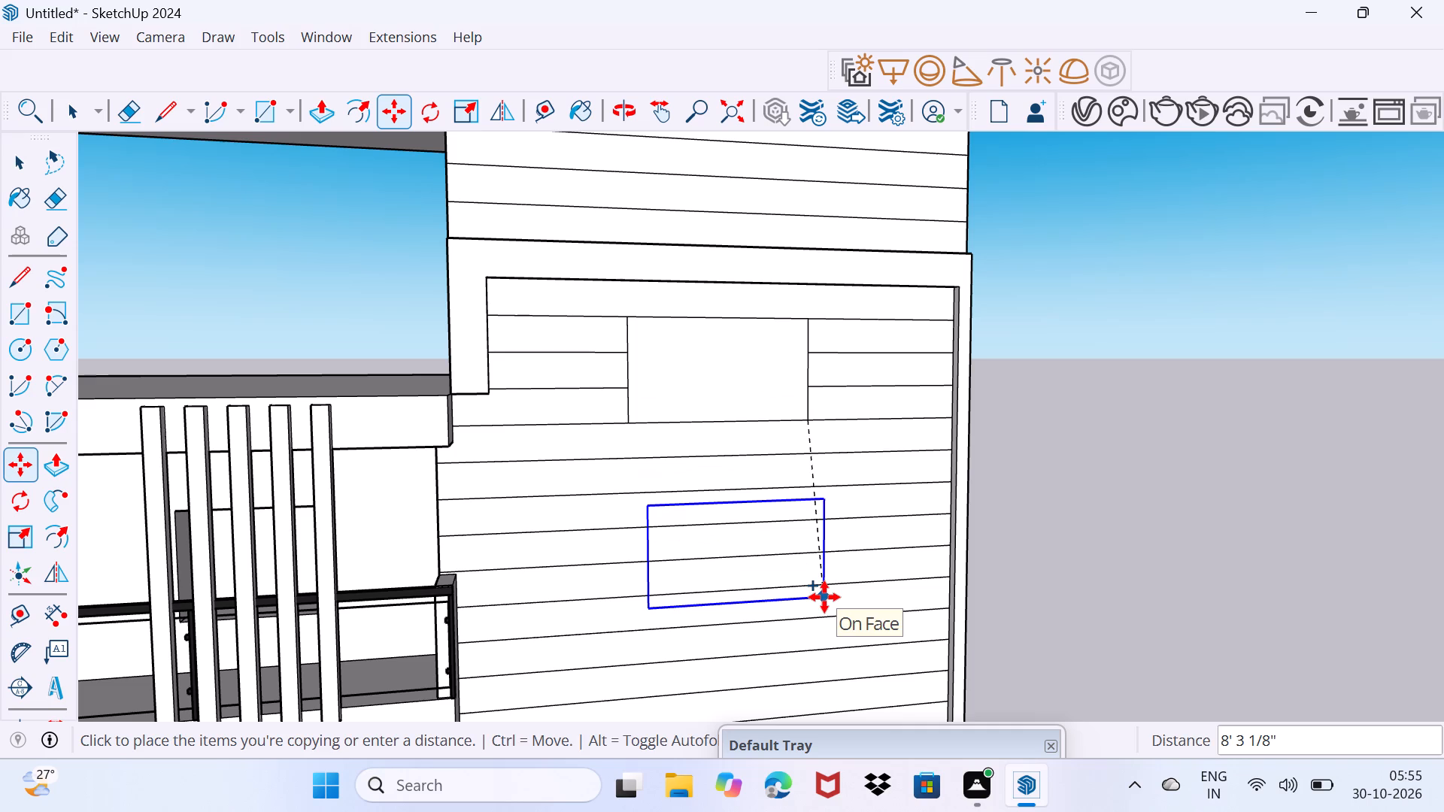
{"action": "middle_click_drag", "start_coordinate": [824, 597], "coordinate": [837, 276]}
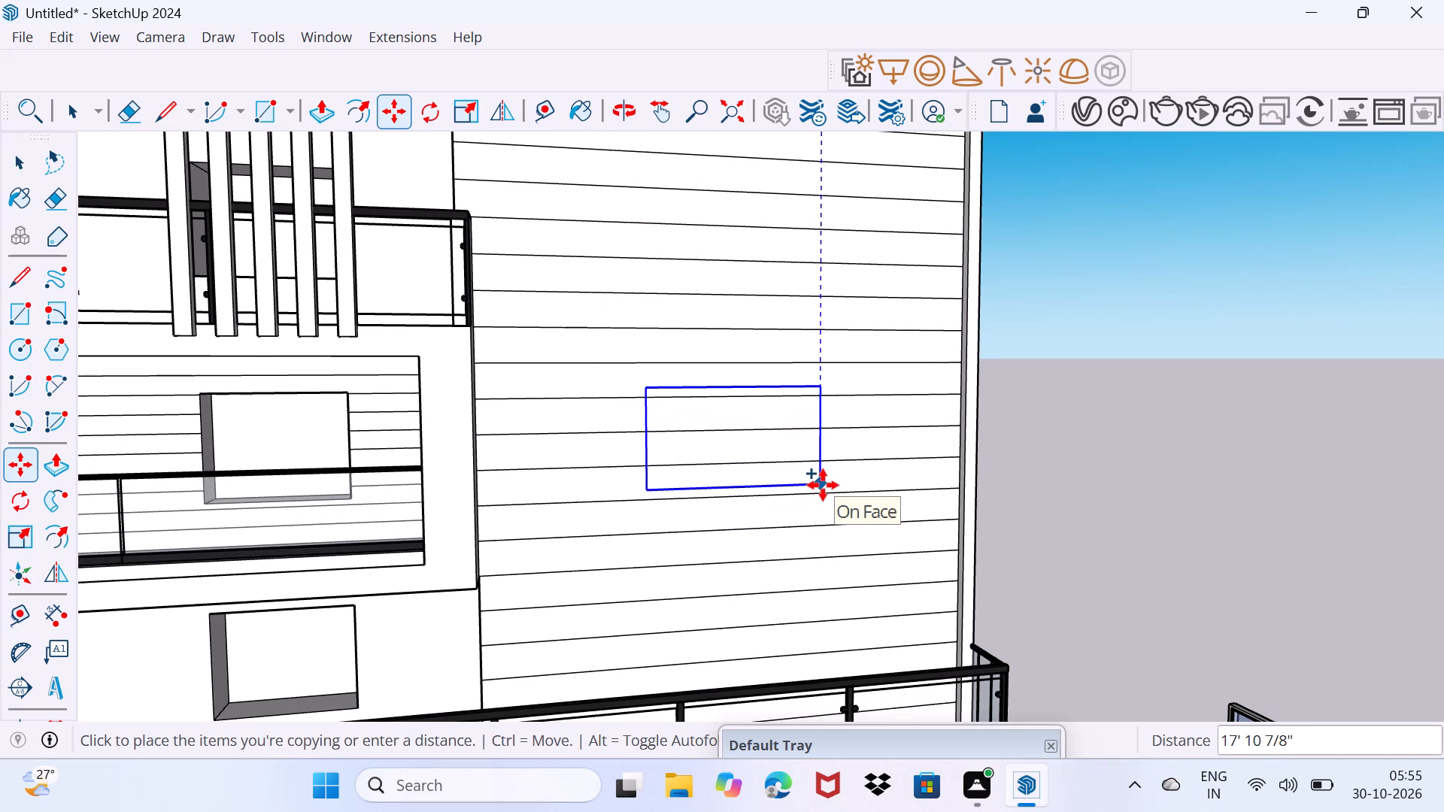
{"action": "left_click", "coordinate": [821, 492]}
Copy the window outline again, about 9' 2" further down the wall, snapping it to a siding line just above the lower balcony.
{"action": "left_click", "coordinate": [821, 497]}
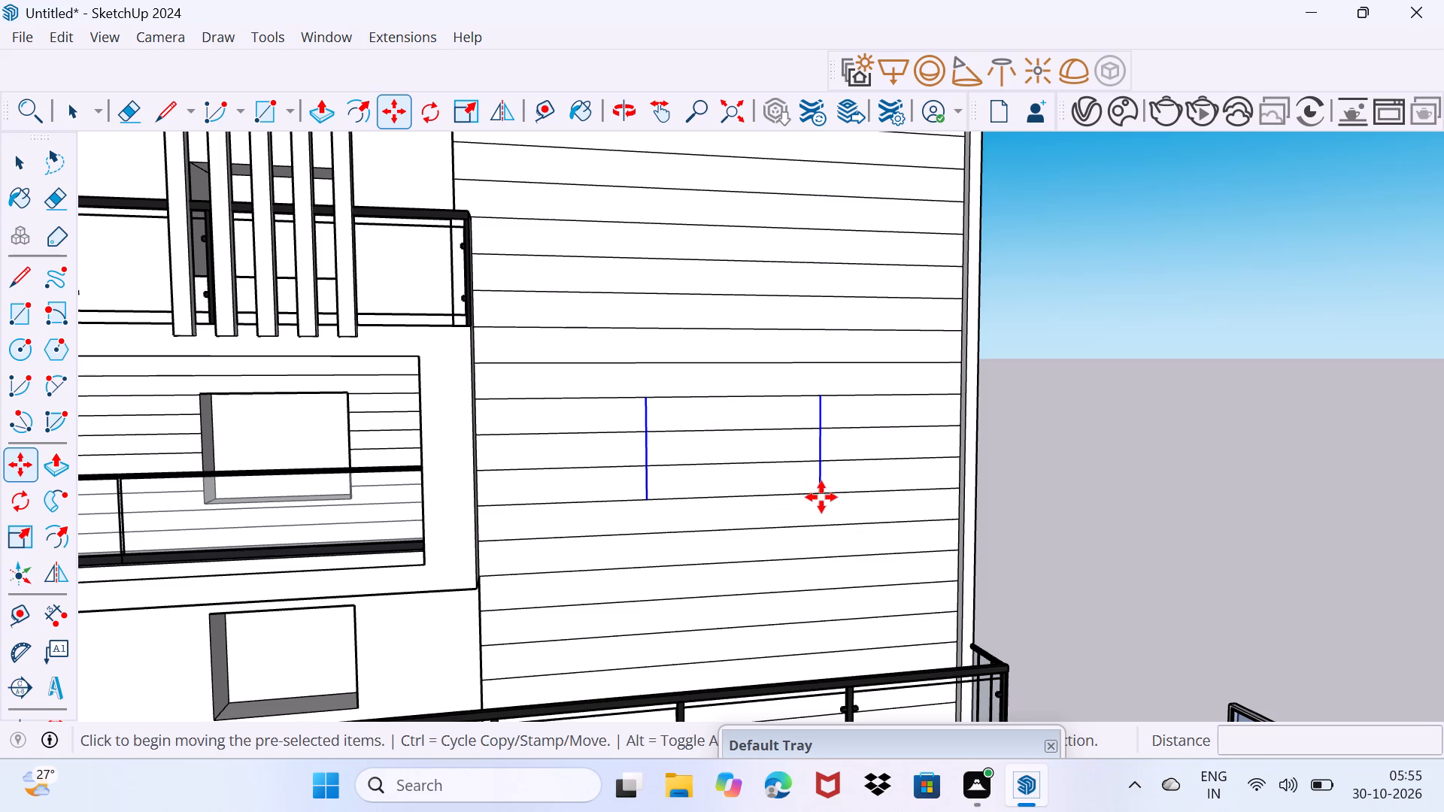
{"action": "middle_click_drag", "start_coordinate": [798, 554], "coordinate": [925, 634]}
{"action": "scroll", "coordinate": [824, 617], "scroll_direction": "up", "scroll_amount": 6}
{"action": "middle_click_drag", "start_coordinate": [821, 617], "coordinate": [840, 651]}
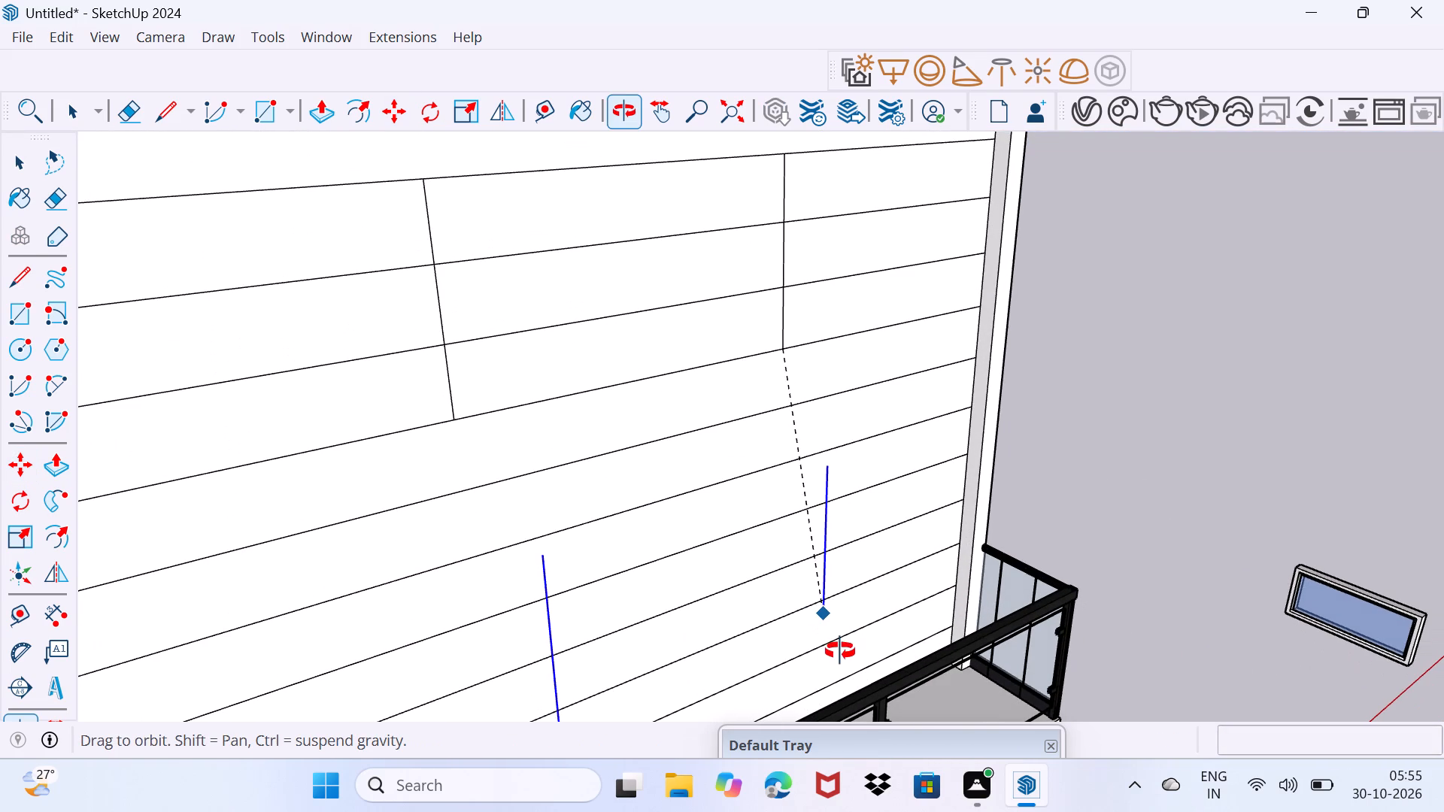
{"action": "middle_click_drag", "start_coordinate": [840, 651], "coordinate": [869, 671]}
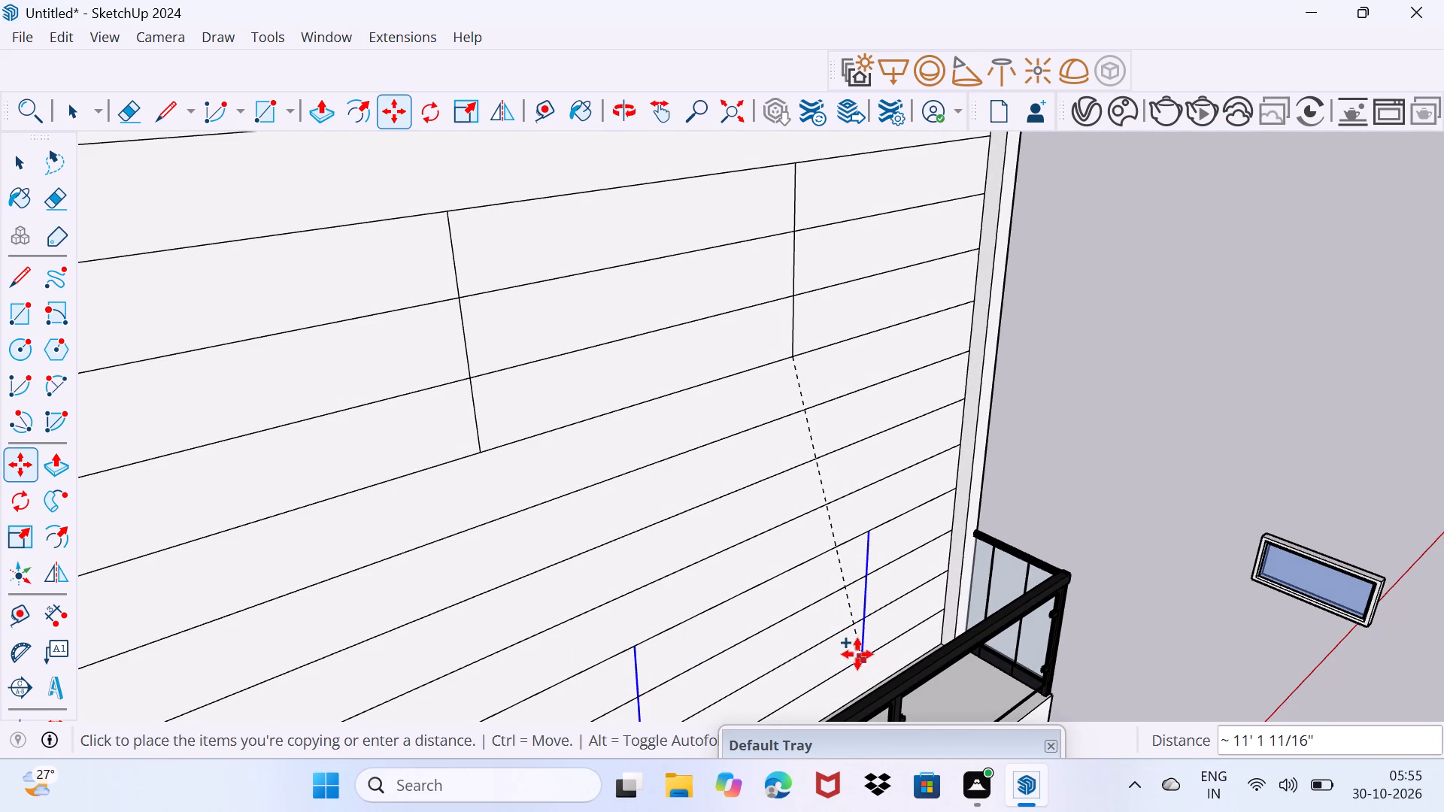
{"action": "left_click", "coordinate": [789, 671]}
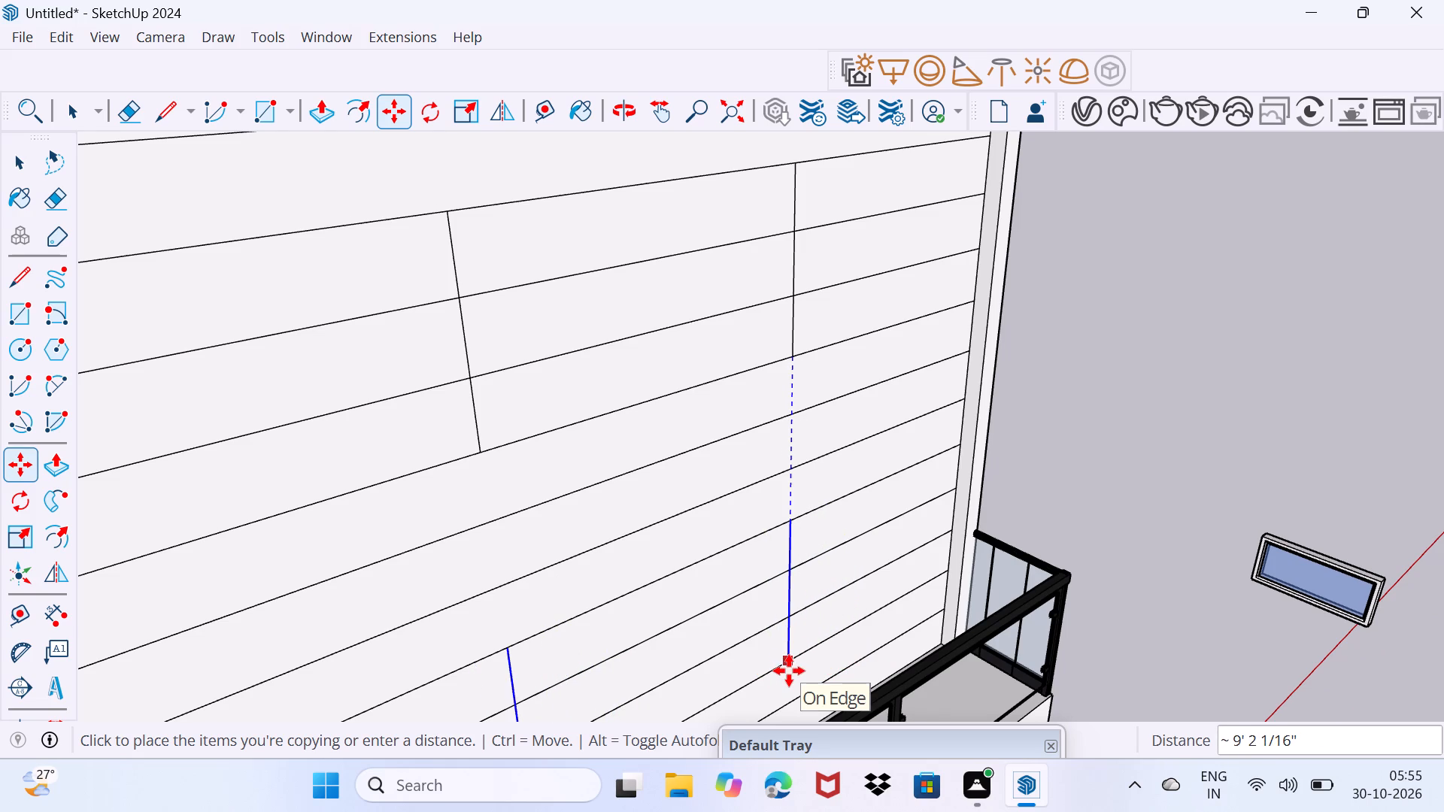
{"action": "key", "text": "space"}
Erase the siding lines inside the lowest and middle window outlines.
{"action": "middle_click_drag", "start_coordinate": [740, 659], "coordinate": [712, 657]}
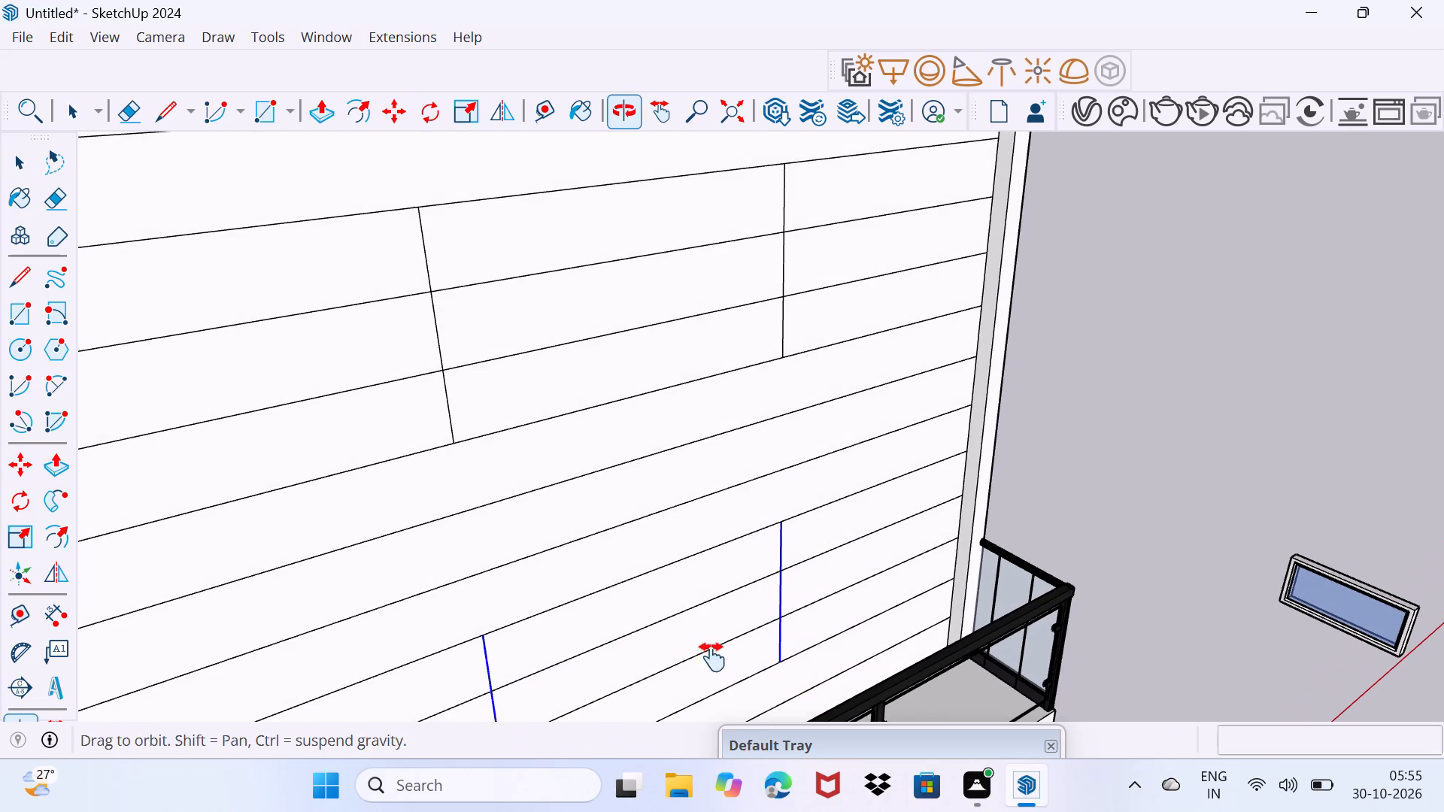
{"action": "middle_click_drag", "start_coordinate": [712, 657], "coordinate": [743, 547]}
{"action": "type", "text": "r3e"}
{"action": "left_click_drag", "start_coordinate": [699, 489], "coordinate": [702, 547]}
{"action": "middle_click_drag", "start_coordinate": [693, 528], "coordinate": [700, 533]}
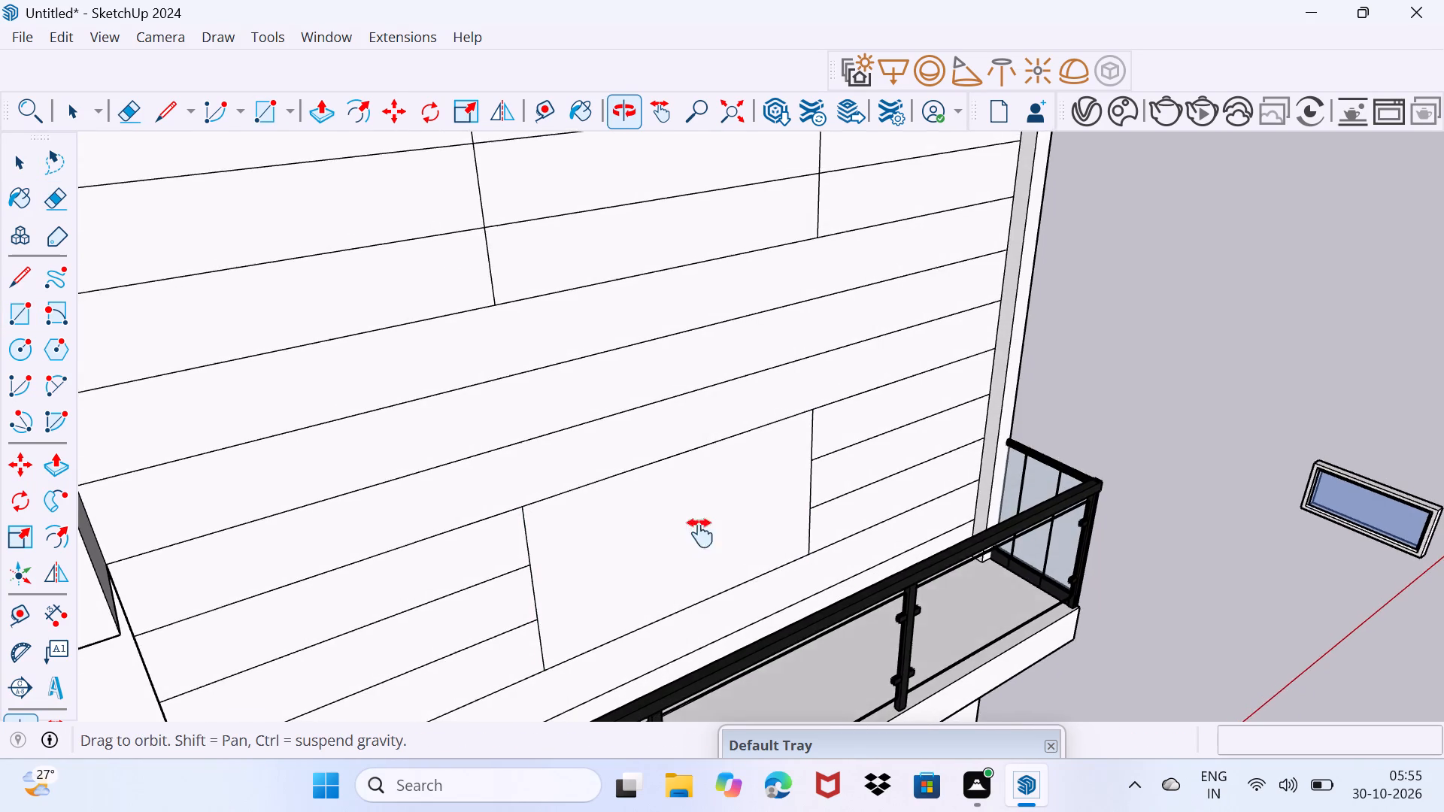
{"action": "middle_click_drag", "start_coordinate": [700, 533], "coordinate": [818, 620]}
{"action": "left_click_drag", "start_coordinate": [754, 252], "coordinate": [775, 341]}
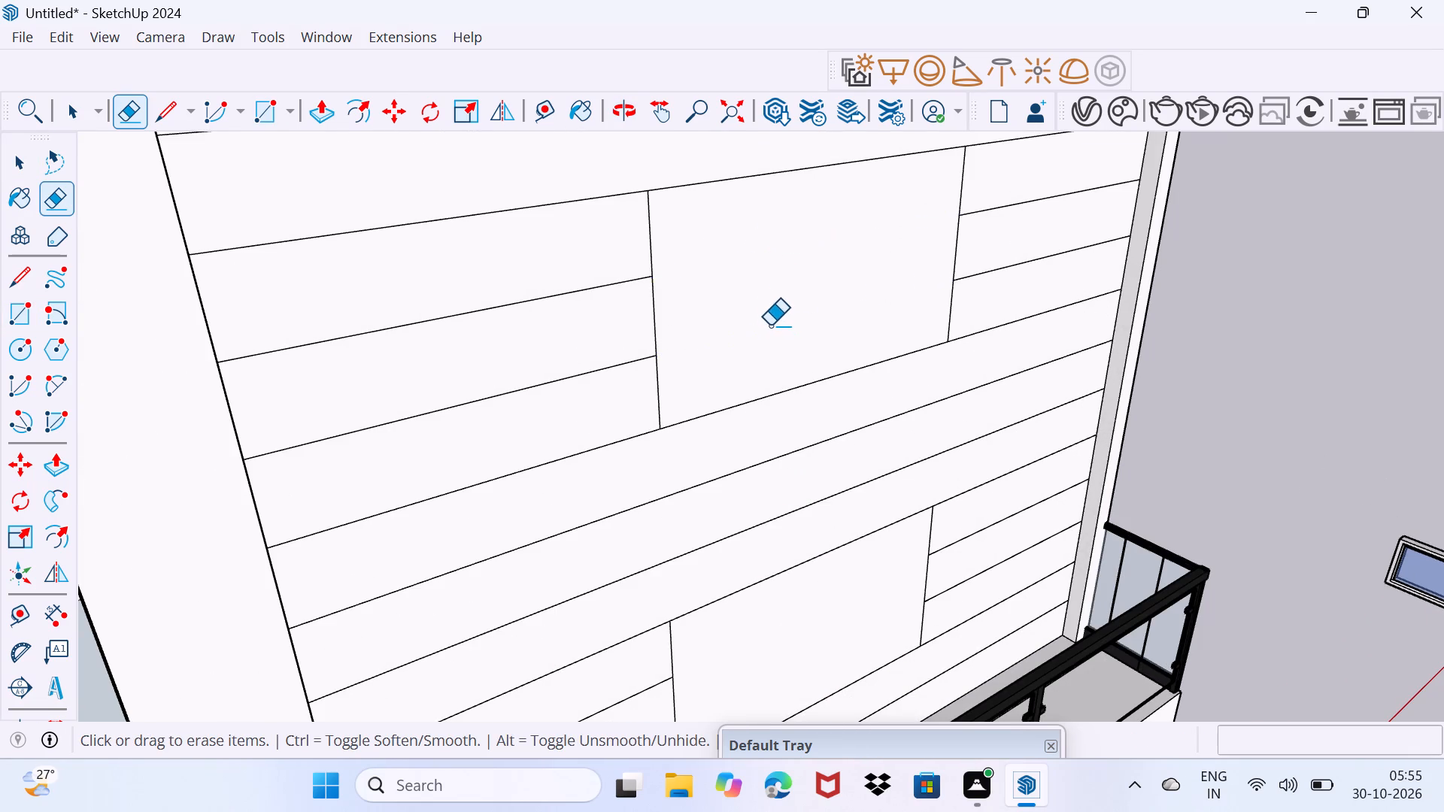
Push the topmost window face into the wall with Push/Pull to form a recessed opening.
{"action": "scroll", "coordinate": [766, 321], "scroll_direction": "down", "scroll_amount": 3}
{"action": "middle_click_drag", "start_coordinate": [766, 313], "coordinate": [794, 509]}
{"action": "scroll", "coordinate": [787, 462], "scroll_direction": "down", "scroll_amount": 7}
{"action": "middle_click_drag", "start_coordinate": [785, 459], "coordinate": [780, 580], "text": "shift"}
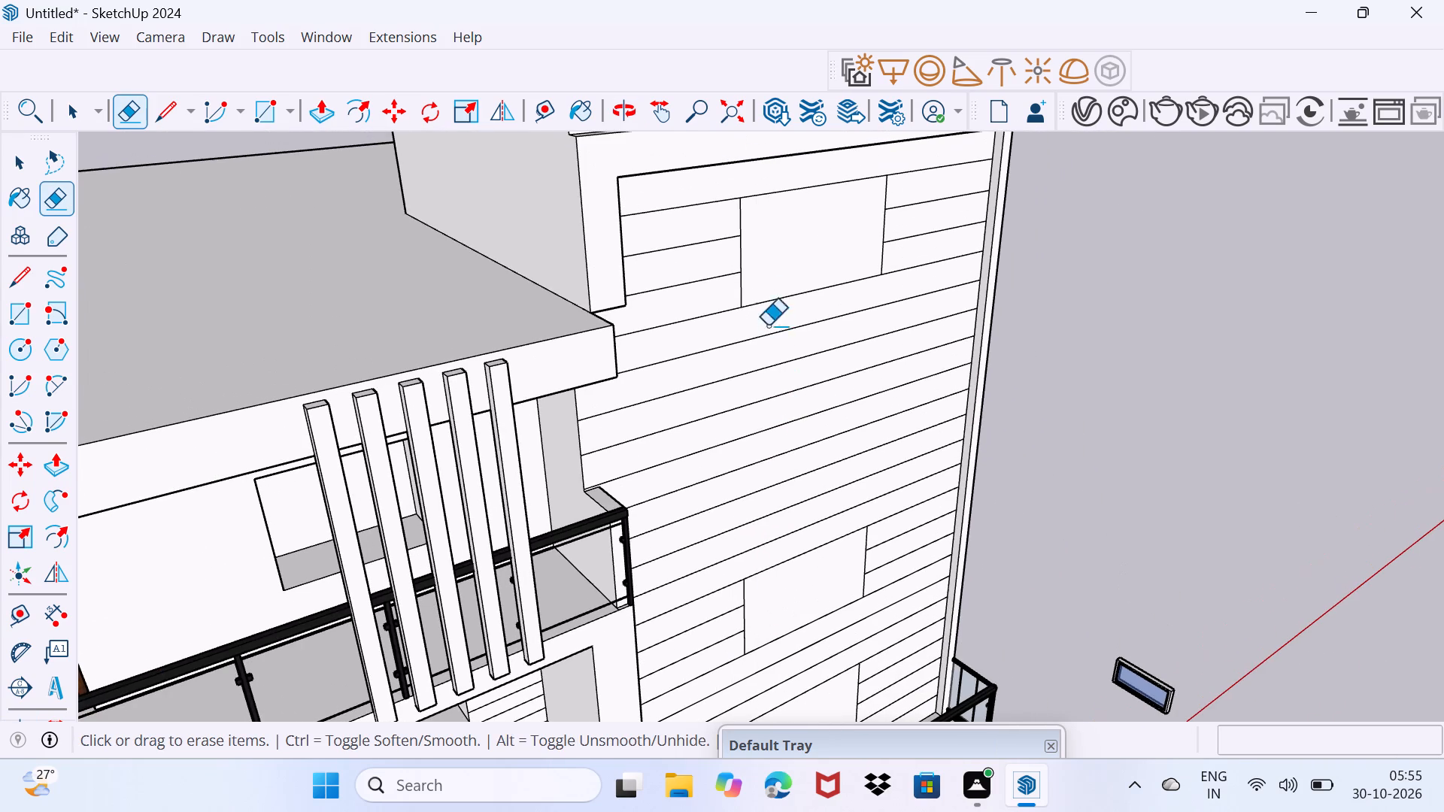
{"action": "key", "text": "space"}
{"action": "left_click", "coordinate": [787, 237]}
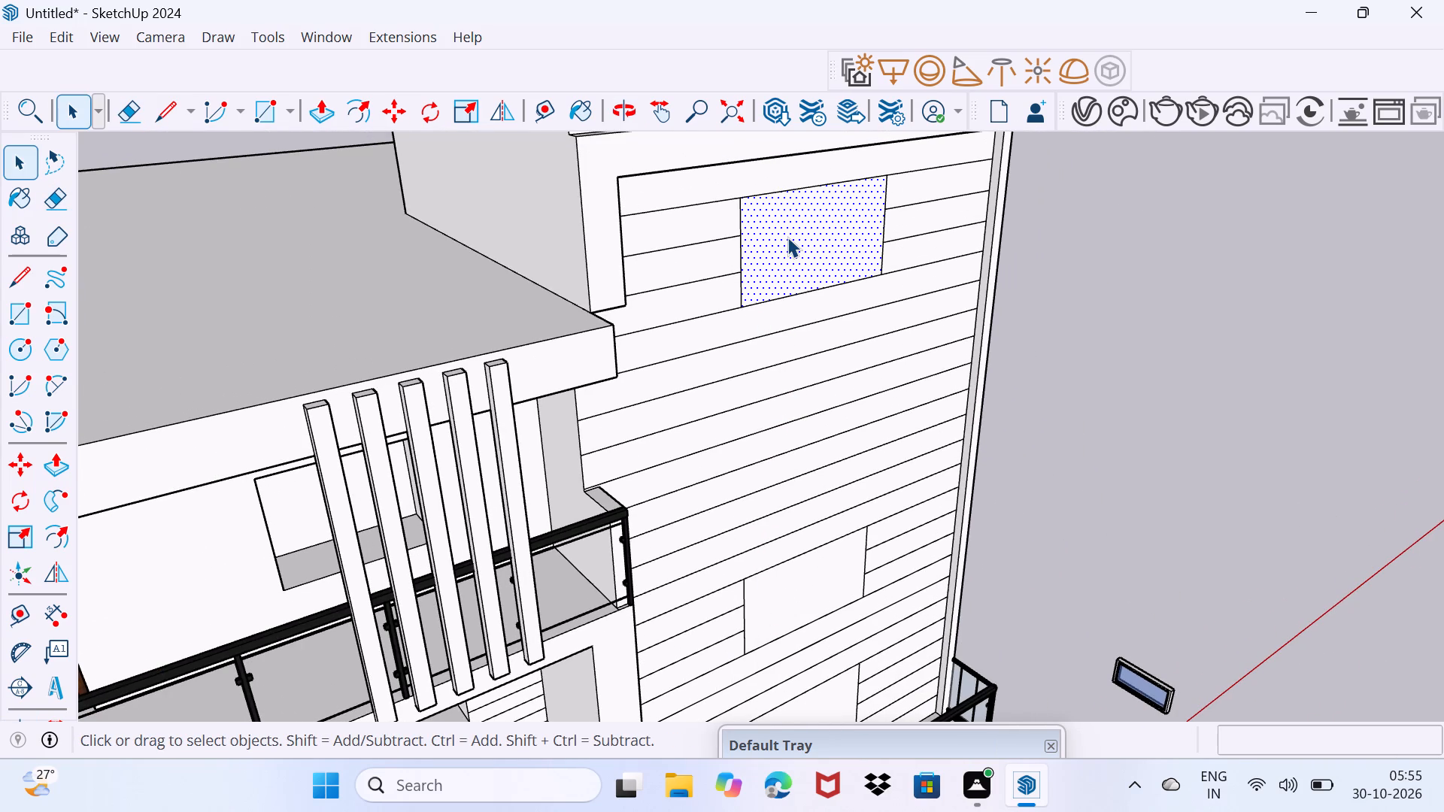
{"action": "key", "text": "p"}
{"action": "left_click", "coordinate": [787, 237]}
{"action": "left_click_drag", "start_coordinate": [784, 240], "coordinate": [772, 236]}
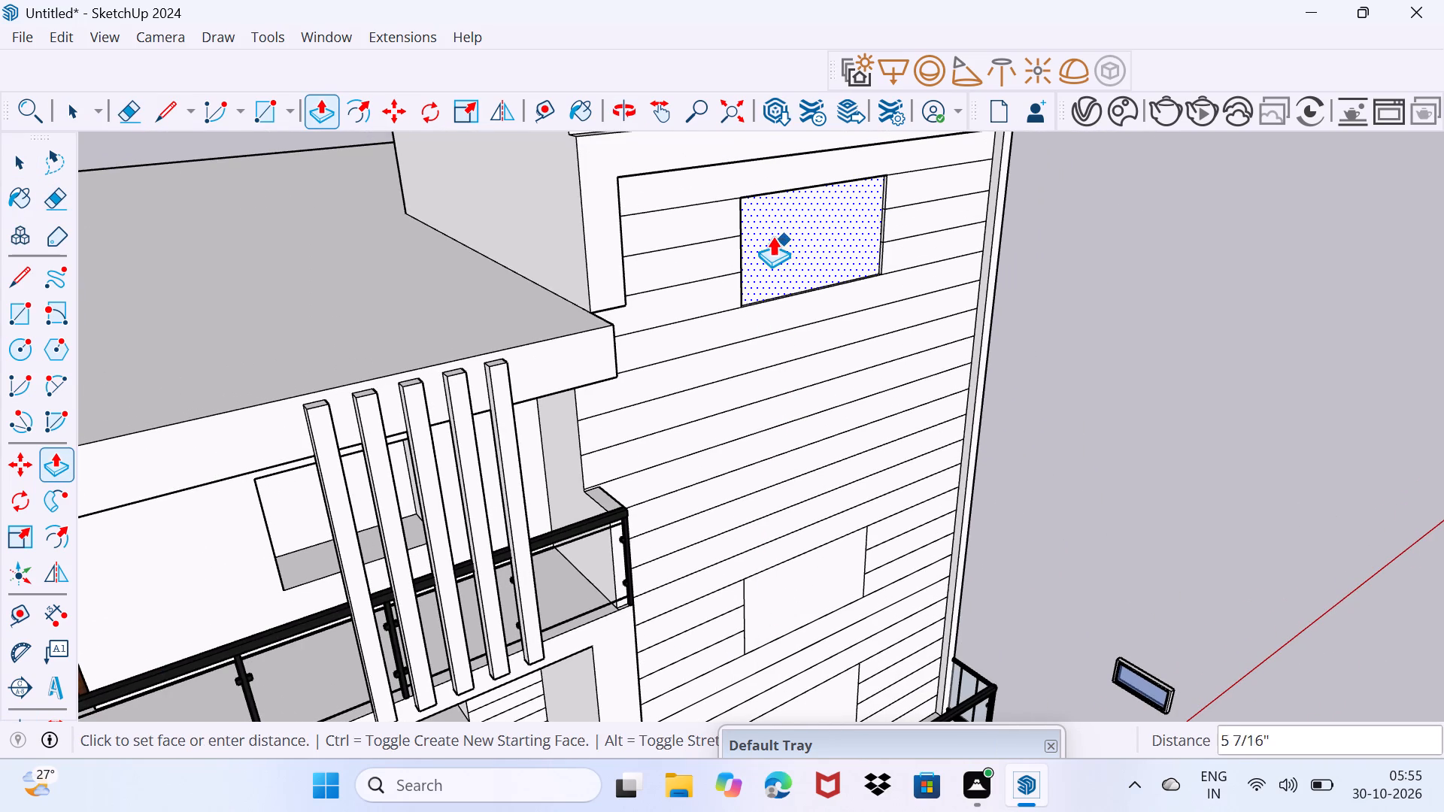
{"action": "left_click_drag", "start_coordinate": [772, 236], "coordinate": [763, 231]}
{"action": "left_click", "coordinate": [763, 231]}
{"action": "key", "text": "space"}
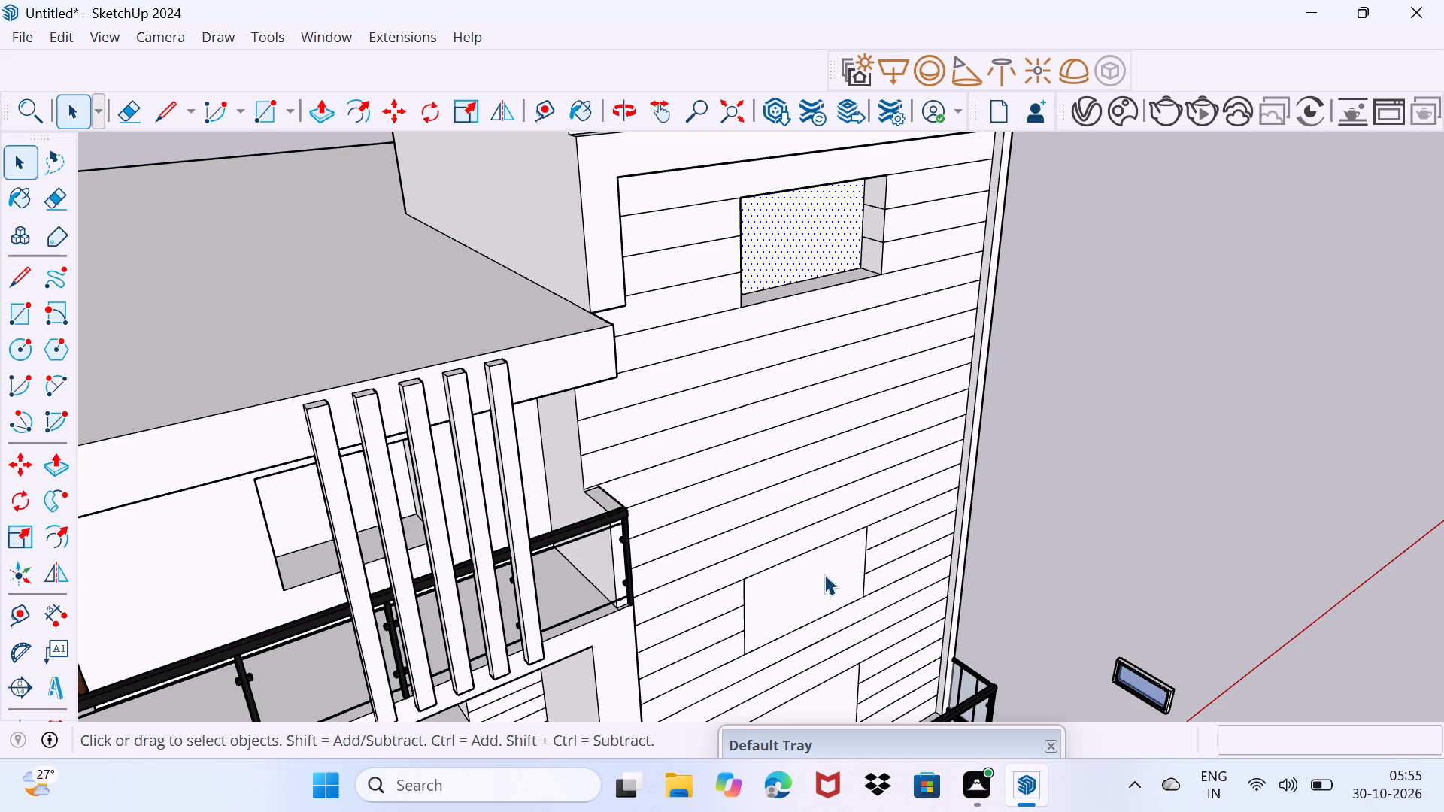
Push the middle window face about 1' 9" into the wall, and recess the lowest window face as well.
{"action": "left_click", "coordinate": [817, 588]}
{"action": "key", "text": "p"}
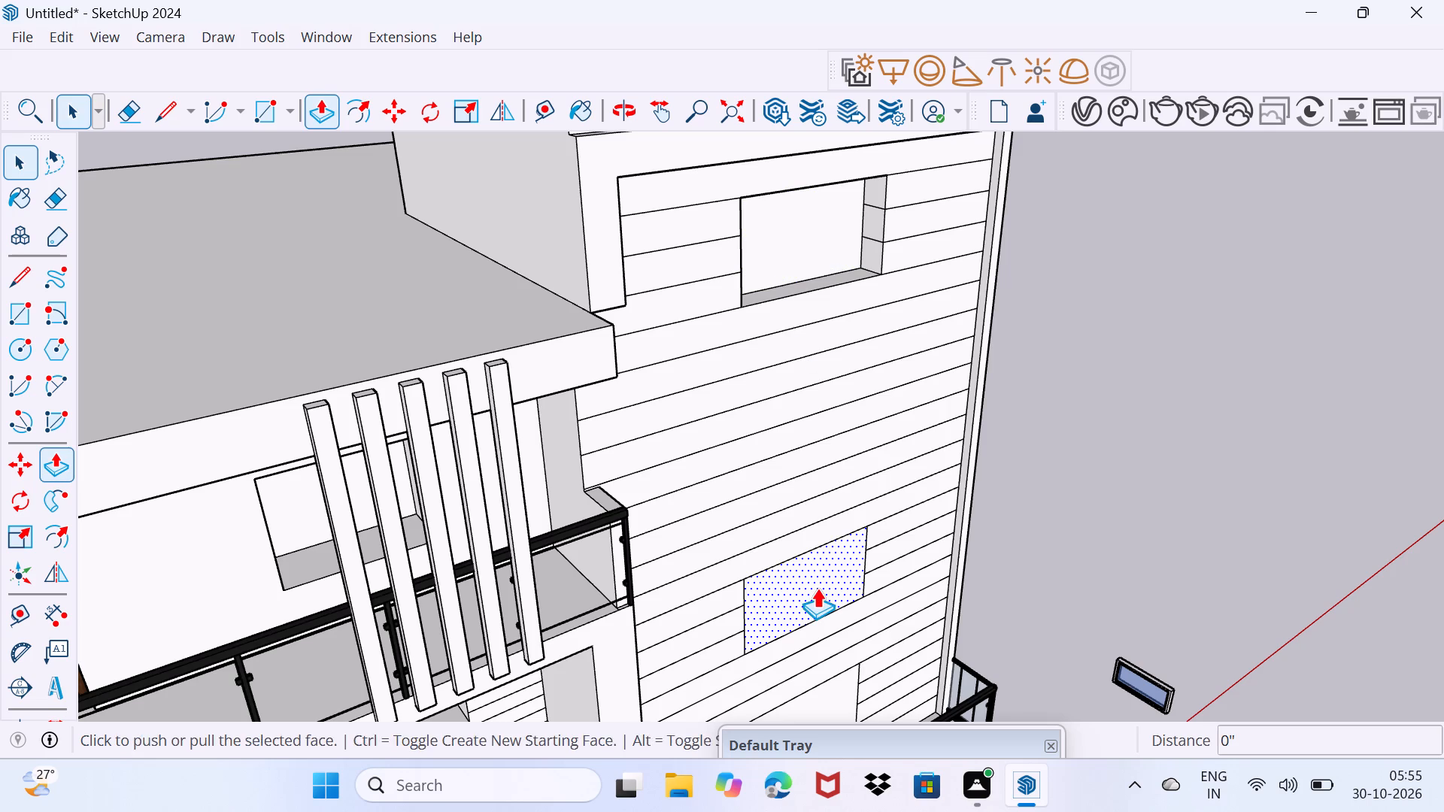
{"action": "left_click", "coordinate": [817, 588]}
{"action": "left_click", "coordinate": [798, 570]}
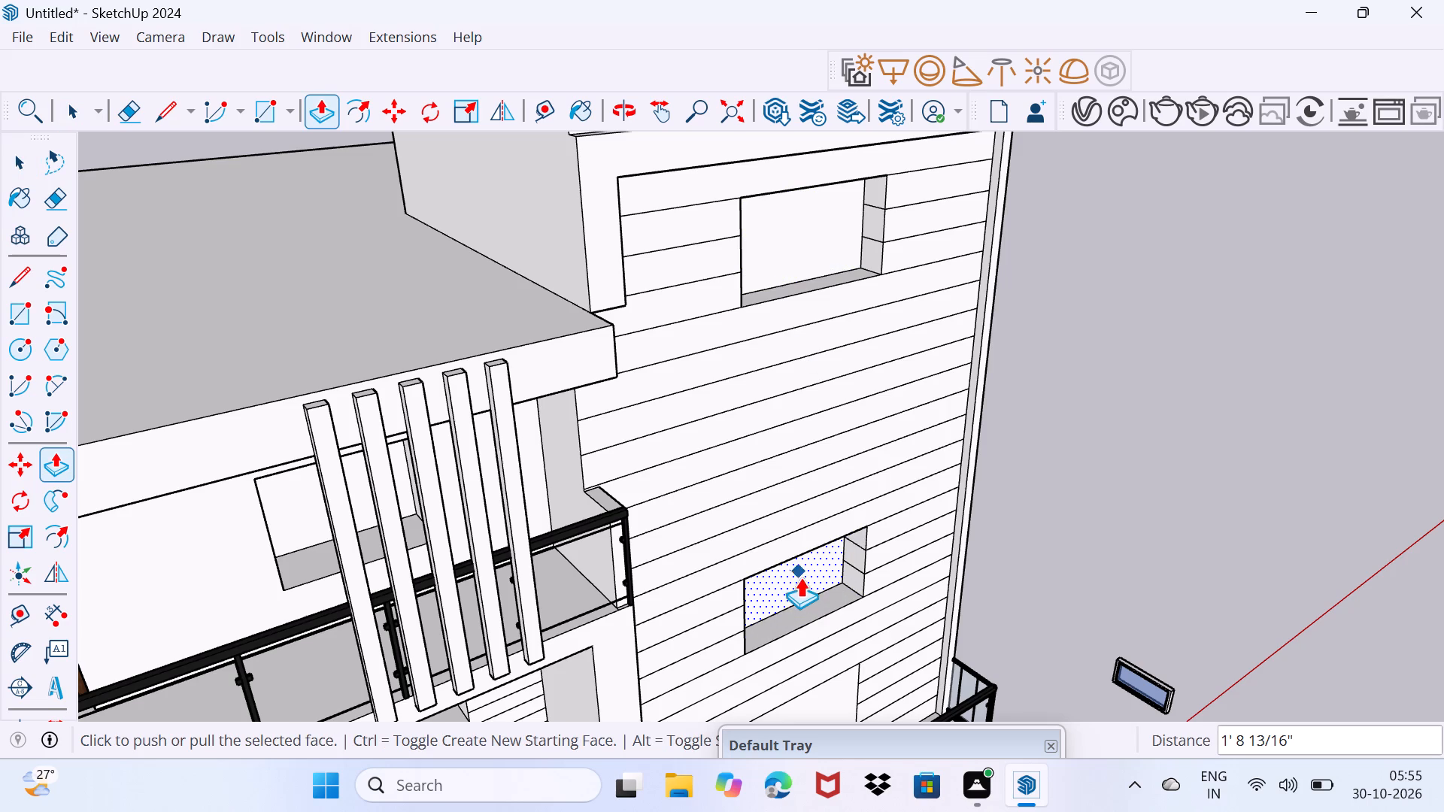
{"action": "middle_click_drag", "start_coordinate": [802, 581], "coordinate": [770, 386]}
{"action": "middle_click_drag", "start_coordinate": [756, 528], "coordinate": [778, 559]}
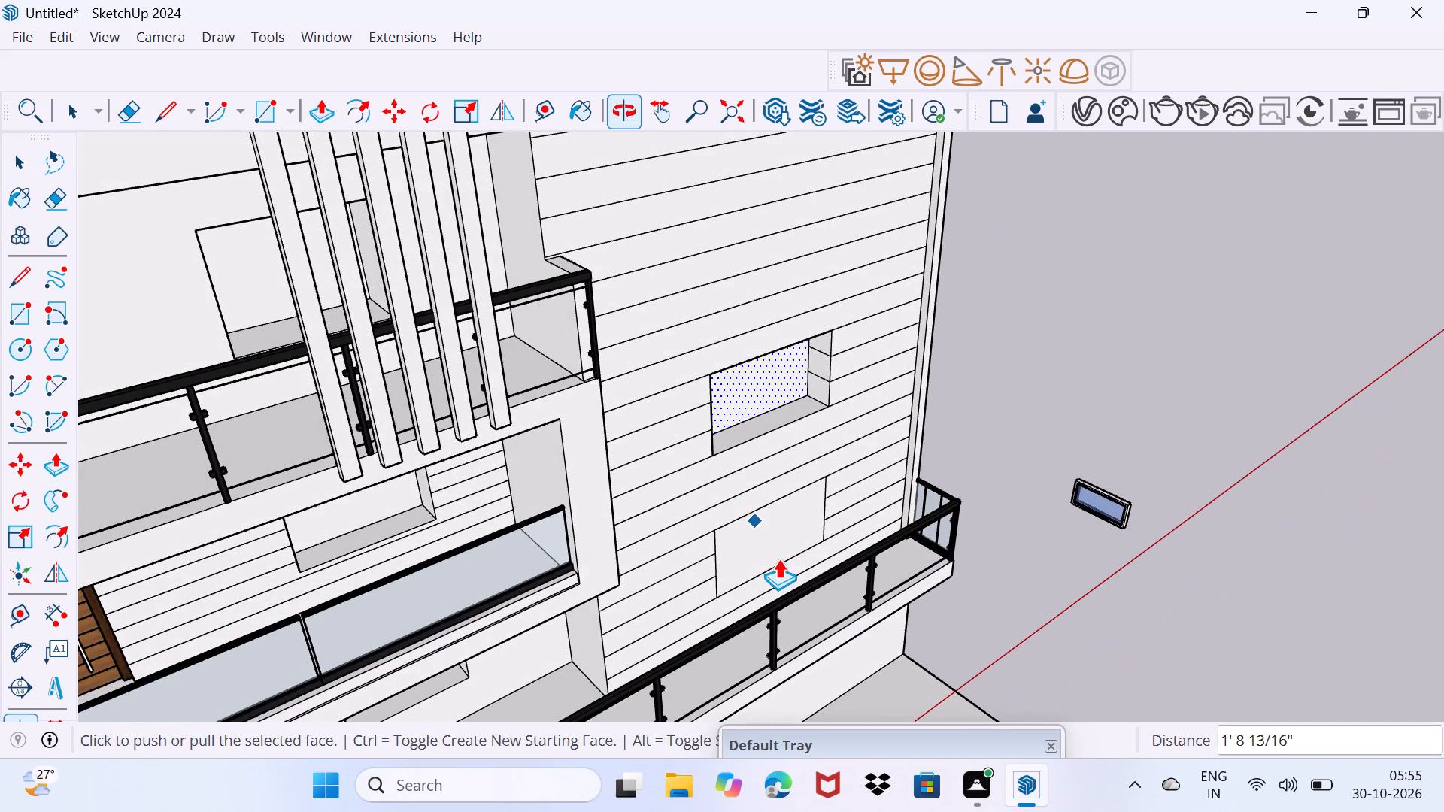
{"action": "key", "text": "Escape"}
{"action": "scroll", "coordinate": [762, 534], "scroll_direction": "up", "scroll_amount": 3}
{"action": "left_click", "coordinate": [763, 534]}
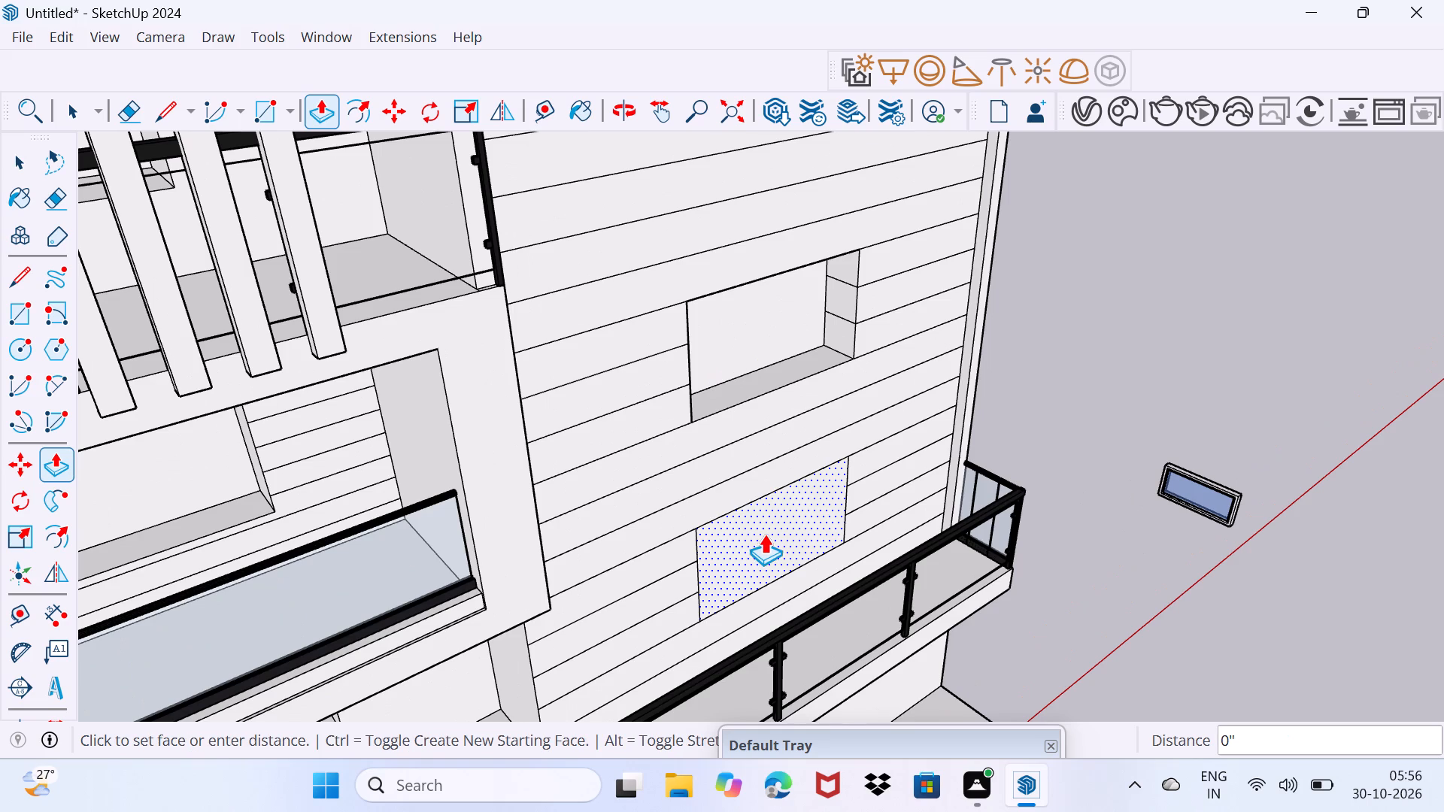
{"action": "left_click", "coordinate": [743, 520]}
{"action": "key", "text": "space"}
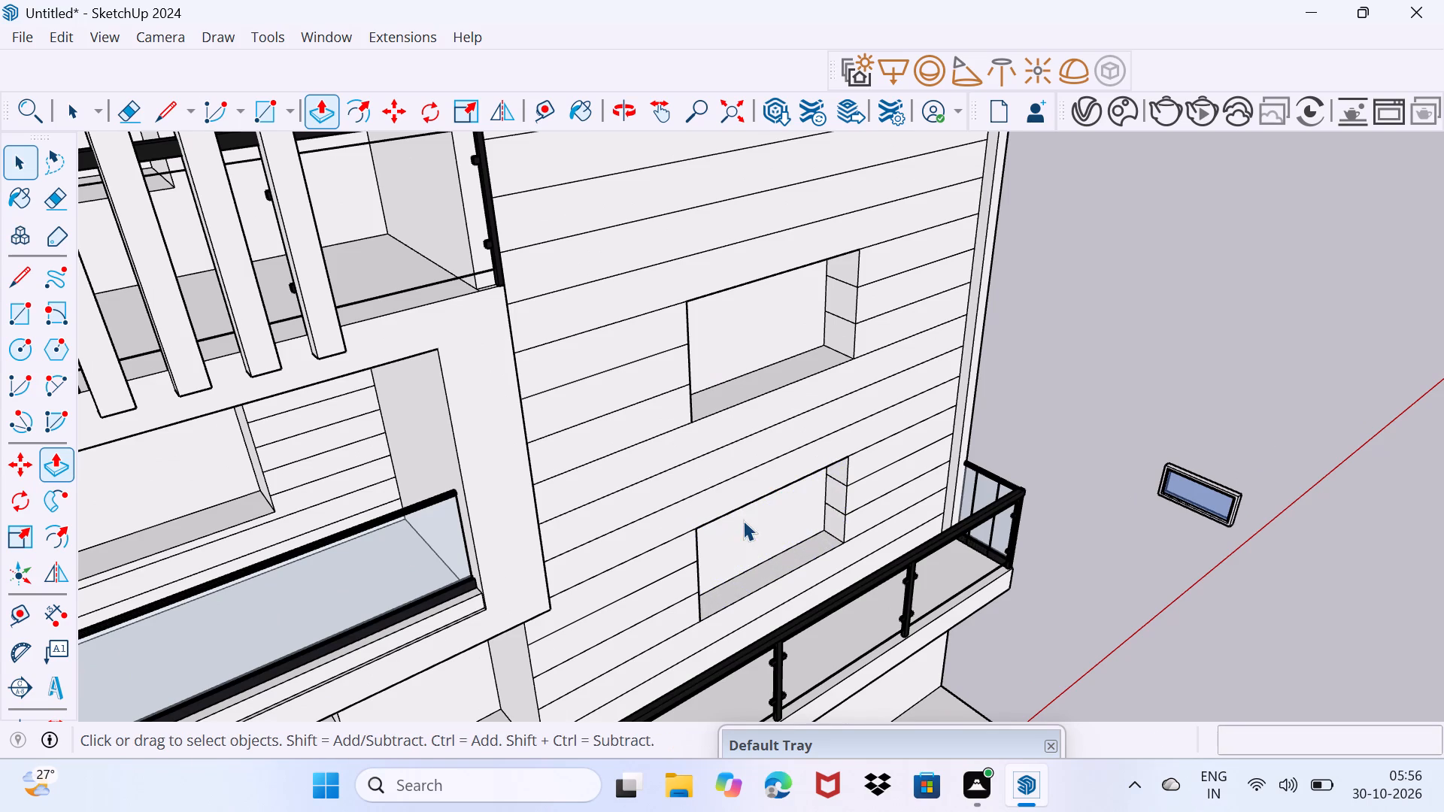
Erase the siding lines crossing the inner side faces nearest the wall's outer edge in the lowest and middle window recesses.
{"action": "left_click_drag", "start_coordinate": [747, 536], "coordinate": [771, 506]}
{"action": "scroll", "coordinate": [784, 553], "scroll_direction": "up", "scroll_amount": 3}
{"action": "middle_click_drag", "start_coordinate": [784, 563], "coordinate": [812, 464]}
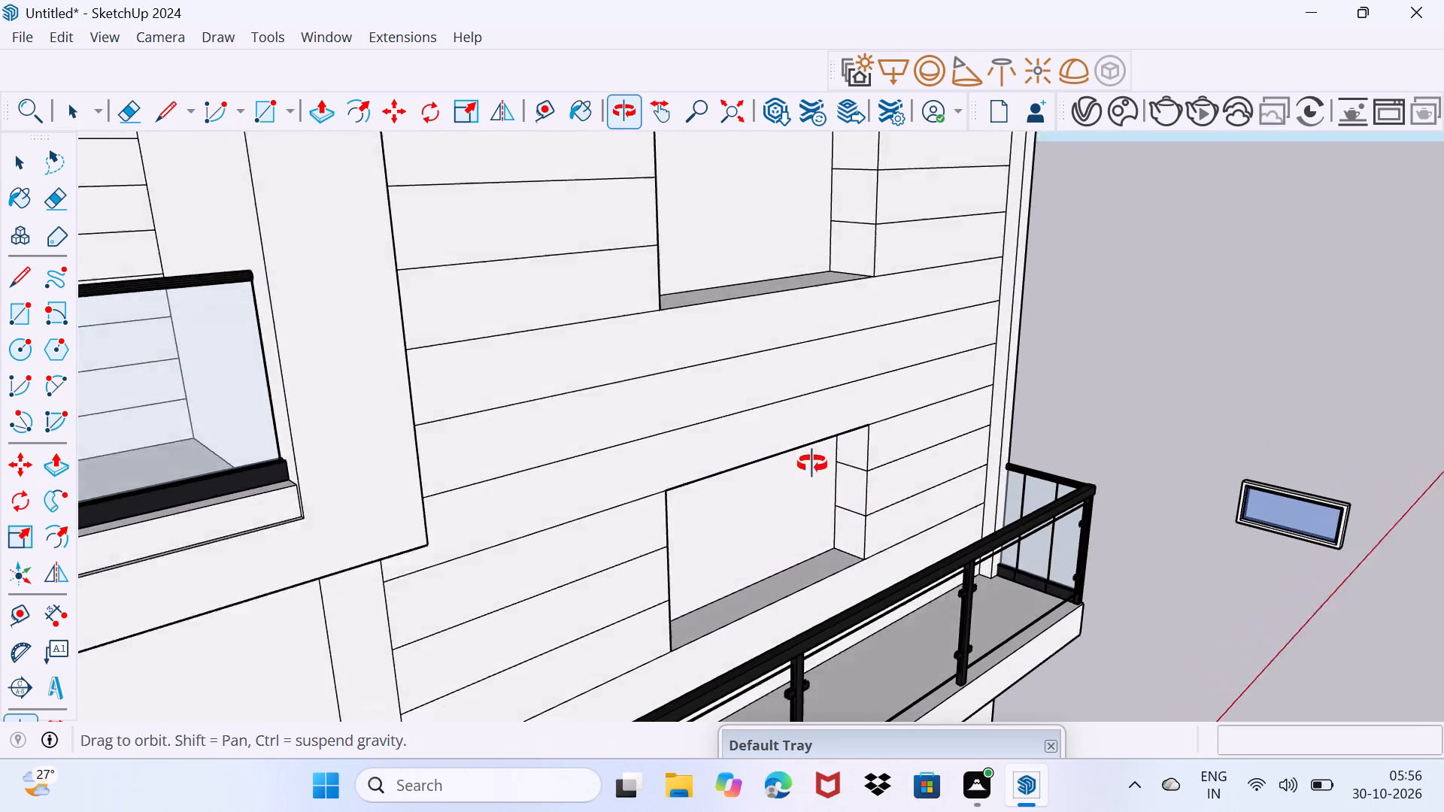
{"action": "middle_click_drag", "start_coordinate": [812, 464], "coordinate": [810, 459]}
{"action": "key", "text": "e"}
{"action": "left_click_drag", "start_coordinate": [852, 477], "coordinate": [860, 526]}
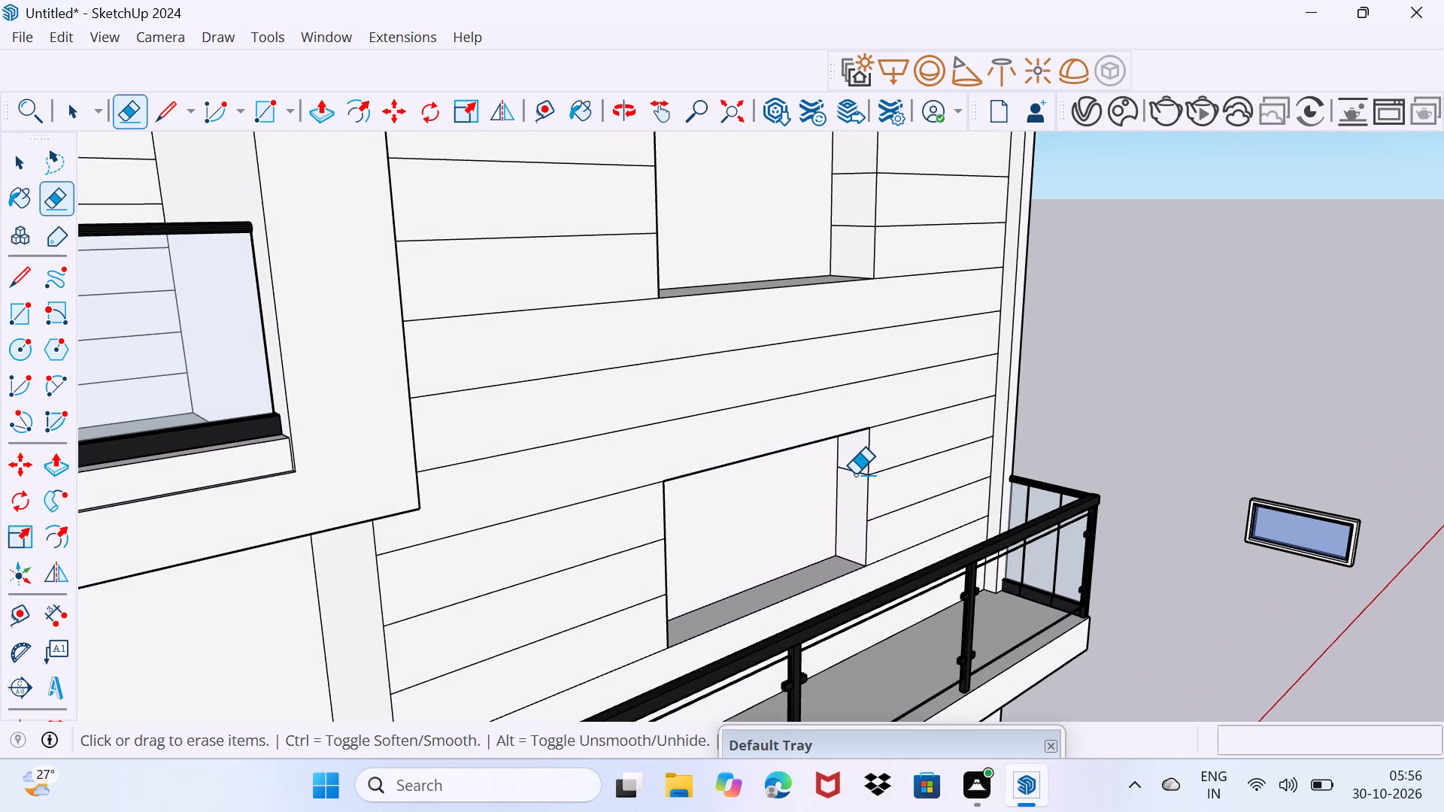
{"action": "left_click", "coordinate": [855, 474]}
{"action": "left_click_drag", "start_coordinate": [857, 175], "coordinate": [860, 235]}
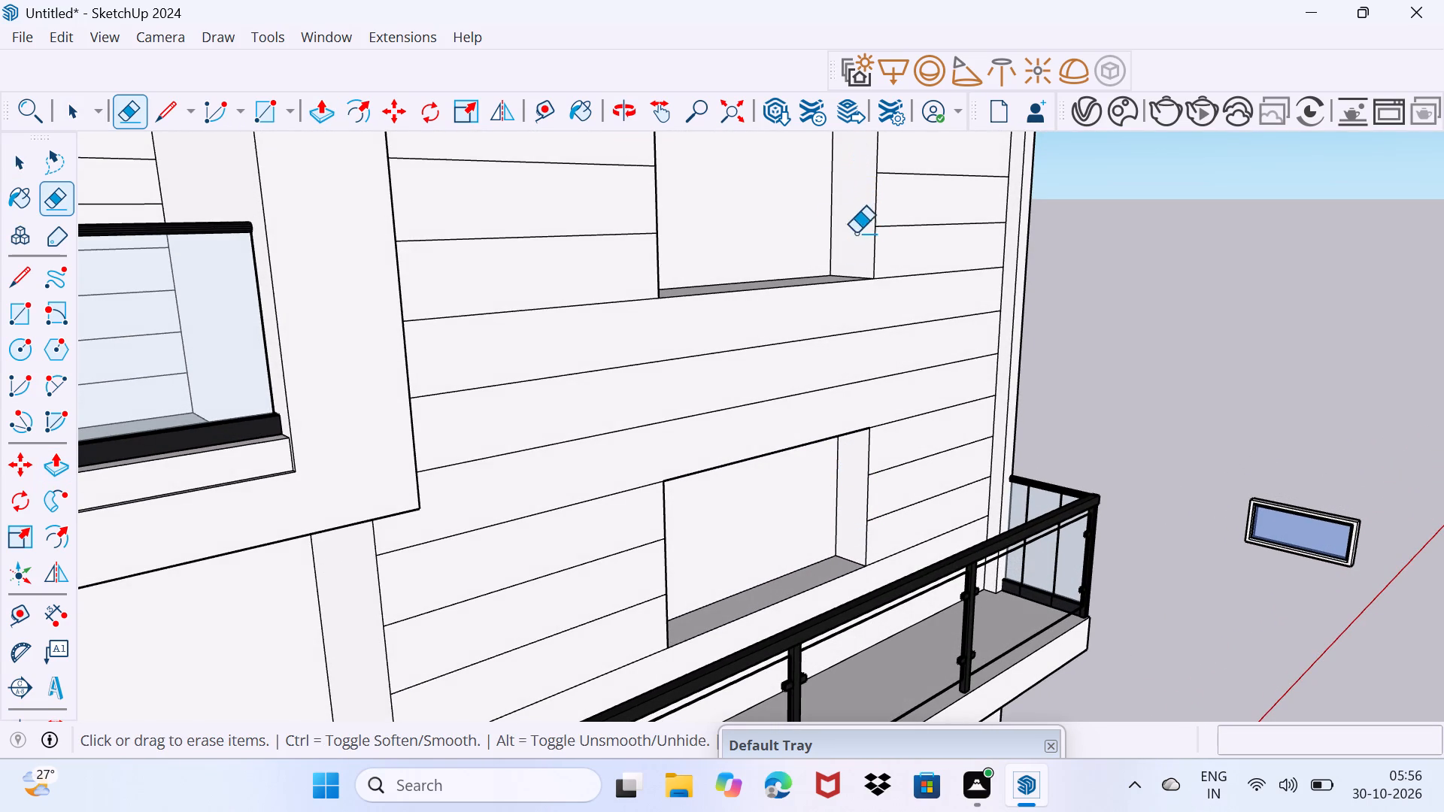
Erase the siding lines crossing the opposite inner side faces, nearest the balconies, in the lowest and middle window recesses.
{"action": "middle_click_drag", "start_coordinate": [841, 327], "coordinate": [404, 408]}
{"action": "scroll", "coordinate": [594, 481], "scroll_direction": "up", "scroll_amount": 4}
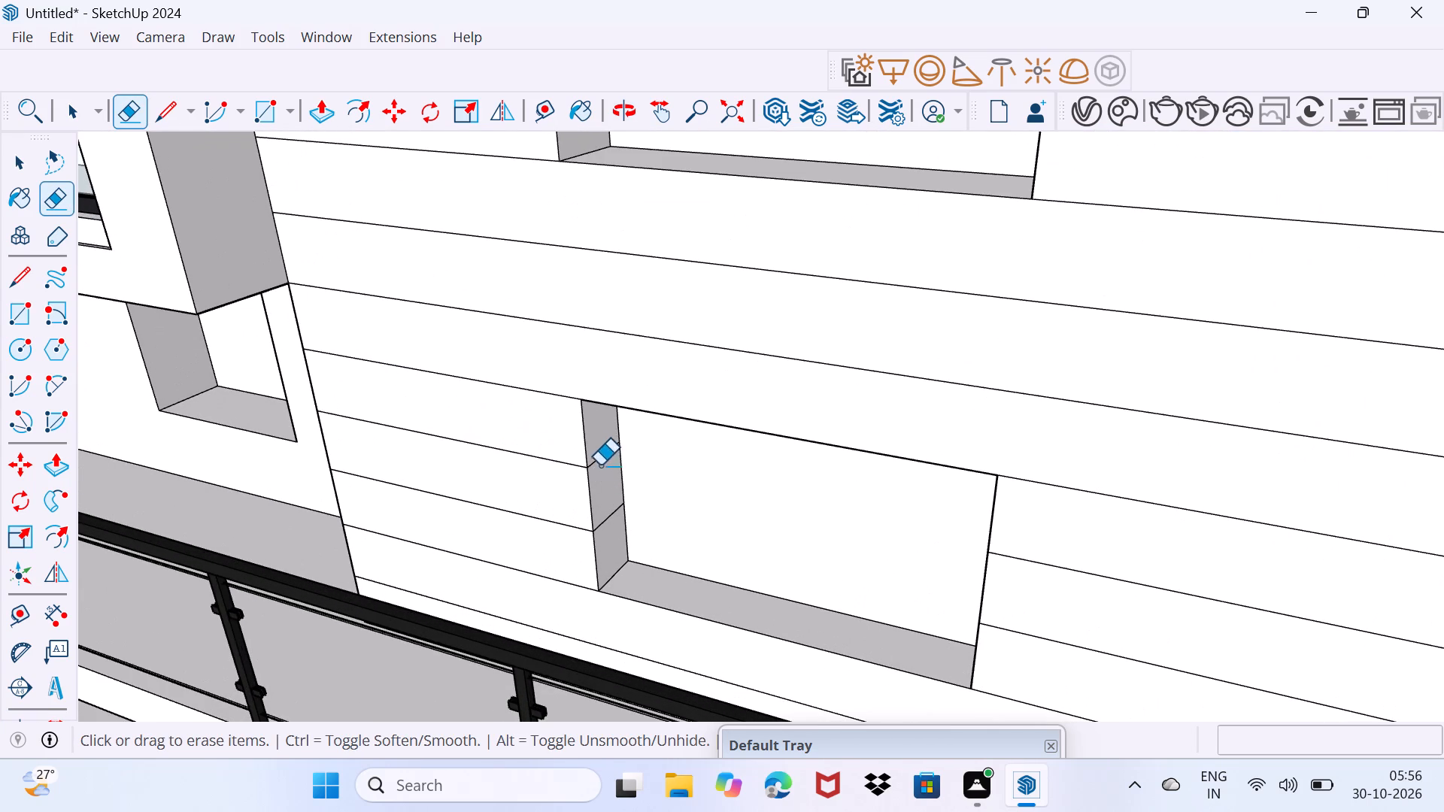
{"action": "left_click_drag", "start_coordinate": [599, 452], "coordinate": [620, 528]}
{"action": "scroll", "coordinate": [608, 454], "scroll_direction": "down", "scroll_amount": 1}
{"action": "middle_click_drag", "start_coordinate": [611, 448], "coordinate": [698, 628], "text": "shift"}
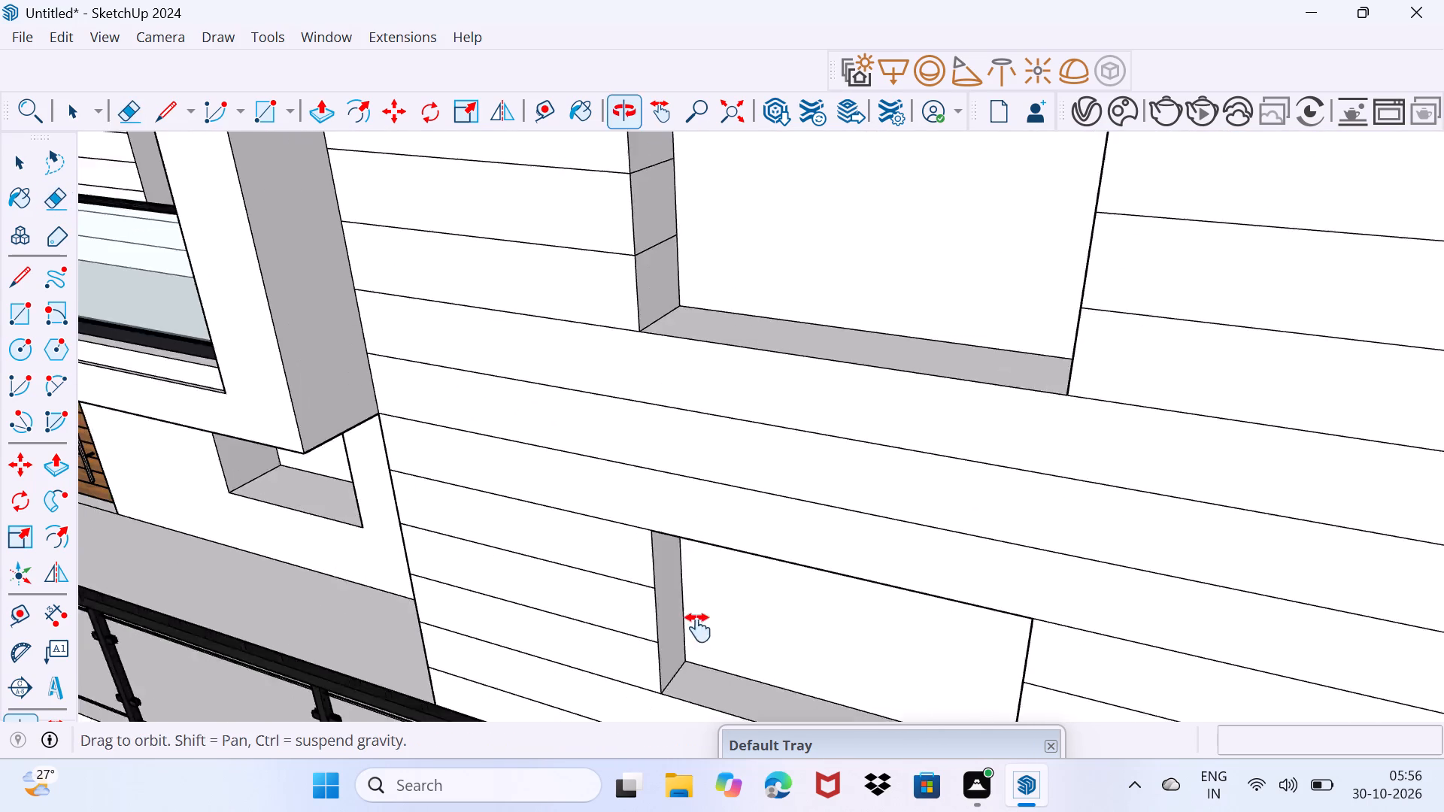
{"action": "middle_click_drag", "start_coordinate": [698, 628], "coordinate": [720, 703], "text": "shift"}
{"action": "left_click_drag", "start_coordinate": [709, 343], "coordinate": [720, 423]}
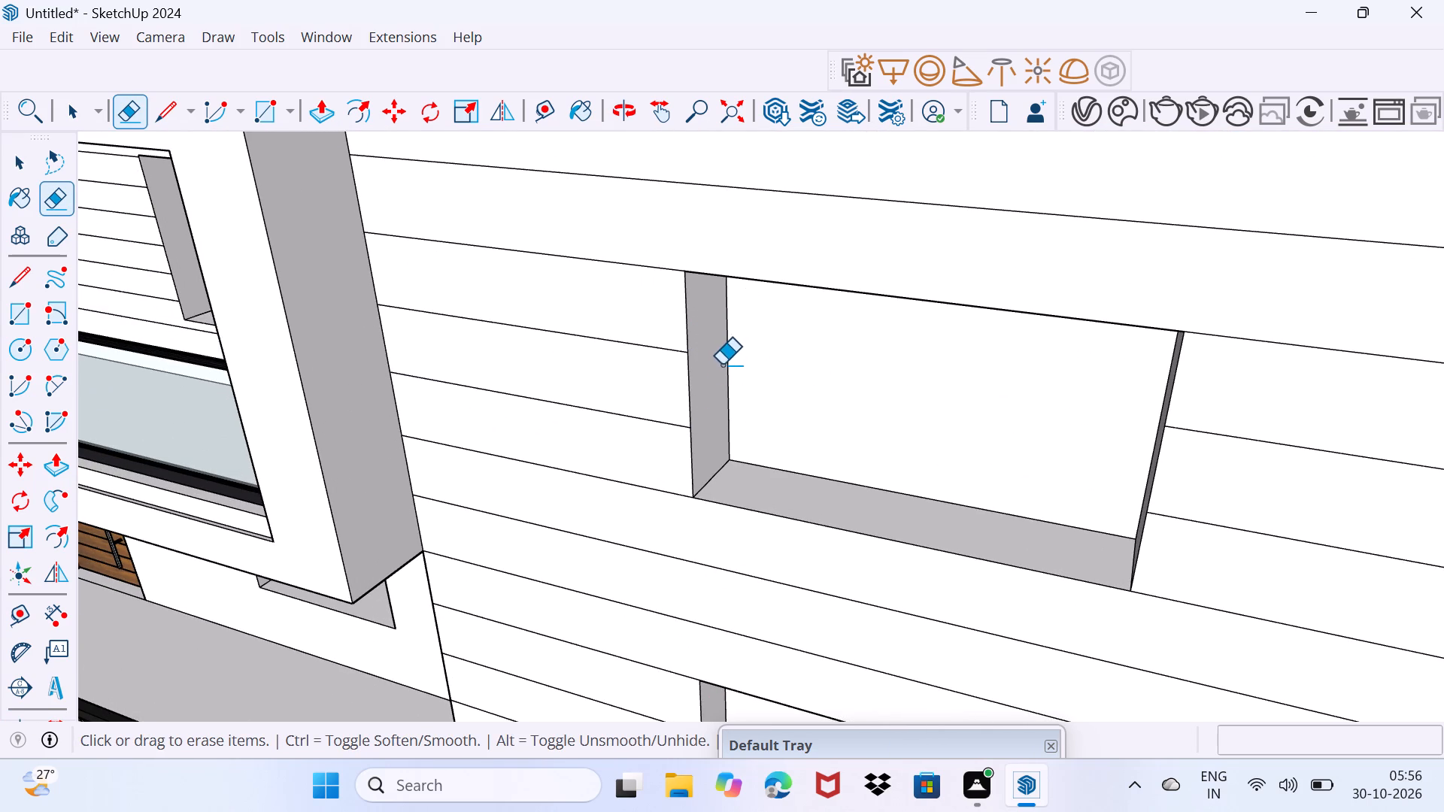
Erase the siding lines crossing both inner side faces of the topmost window recess.
{"action": "middle_click_drag", "start_coordinate": [724, 359], "coordinate": [733, 607], "text": "shift"}
{"action": "scroll", "coordinate": [775, 353], "scroll_direction": "down", "scroll_amount": 10}
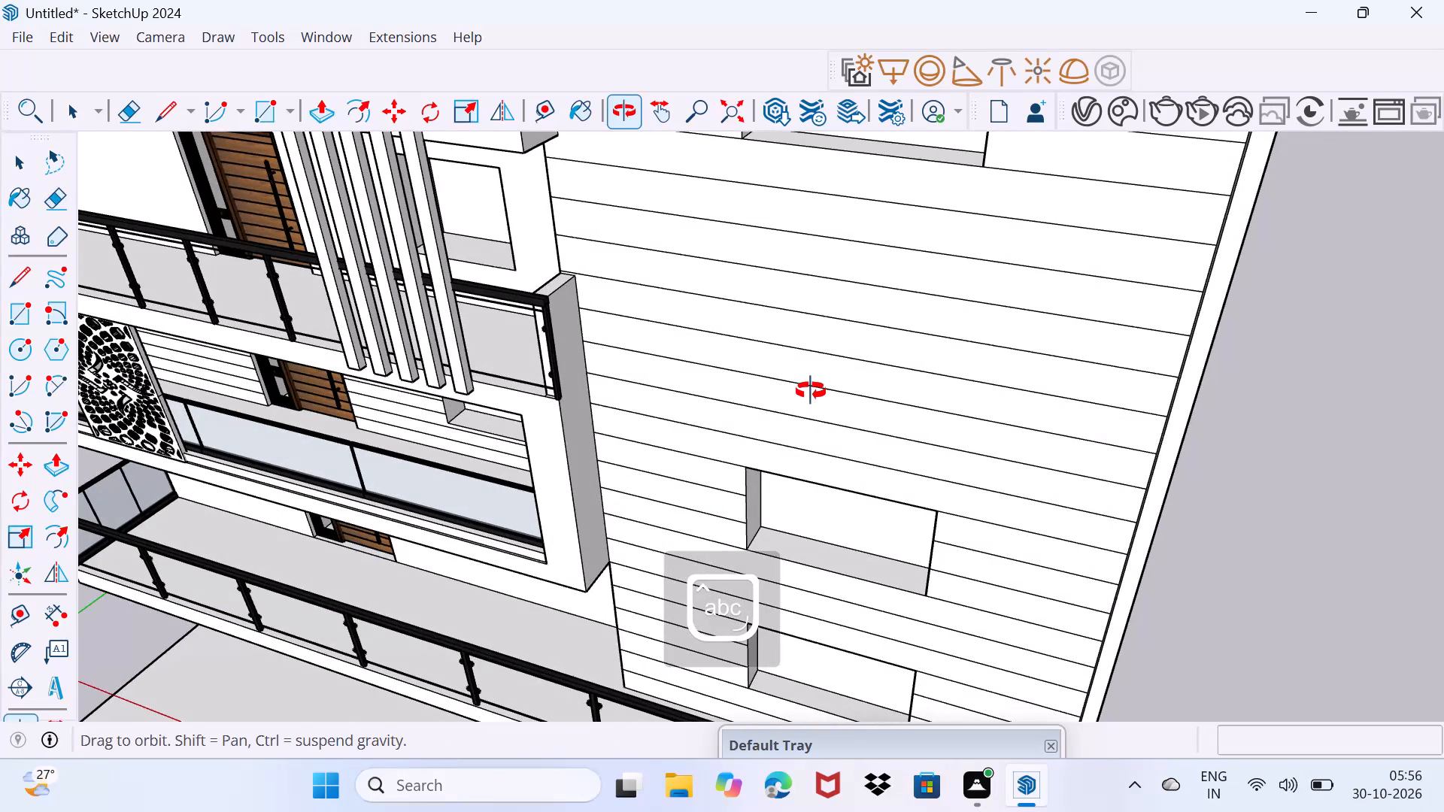
{"action": "scroll", "coordinate": [703, 380], "scroll_direction": "up", "scroll_amount": 3}
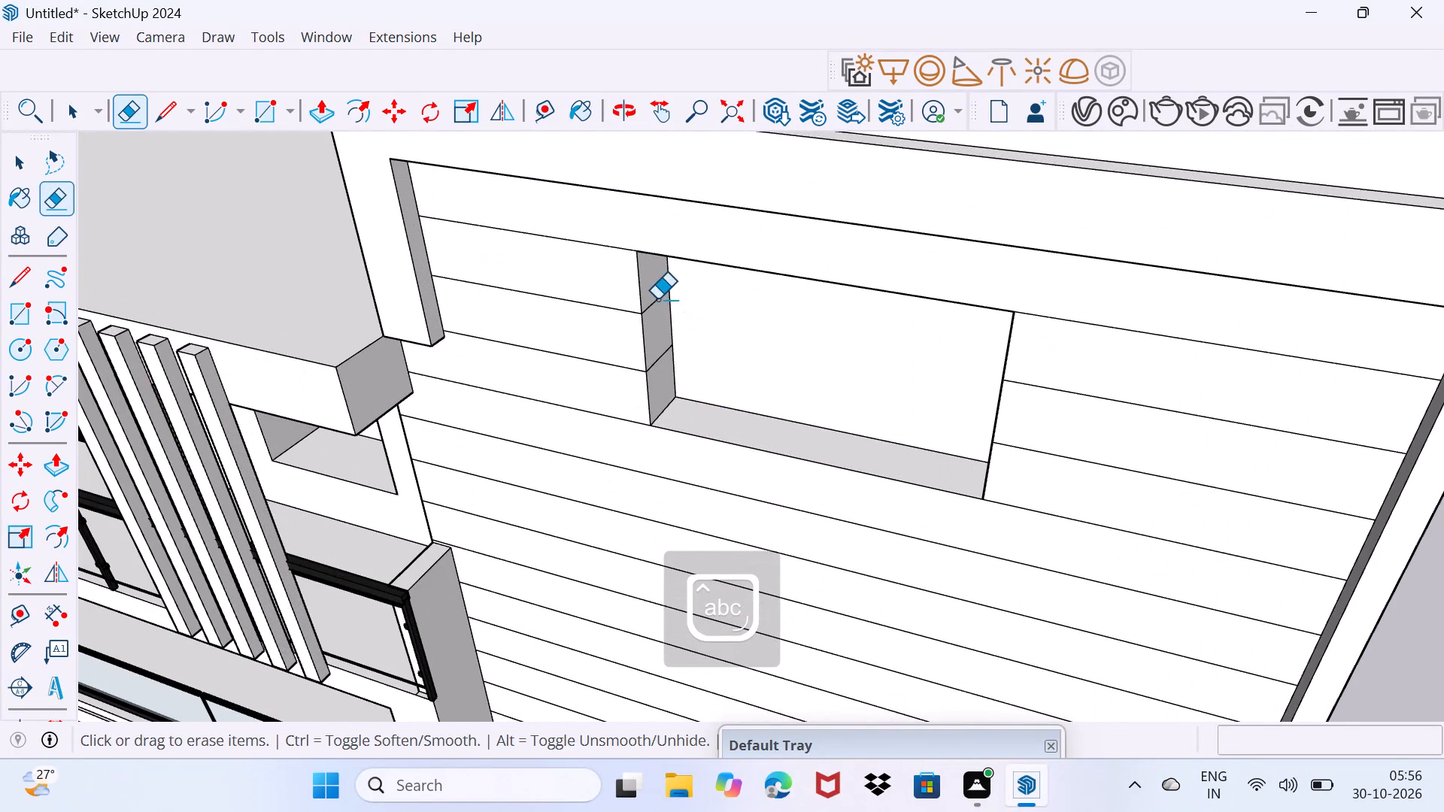
{"action": "left_click_drag", "start_coordinate": [657, 299], "coordinate": [666, 376]}
{"action": "middle_click_drag", "start_coordinate": [684, 385], "coordinate": [987, 323]}
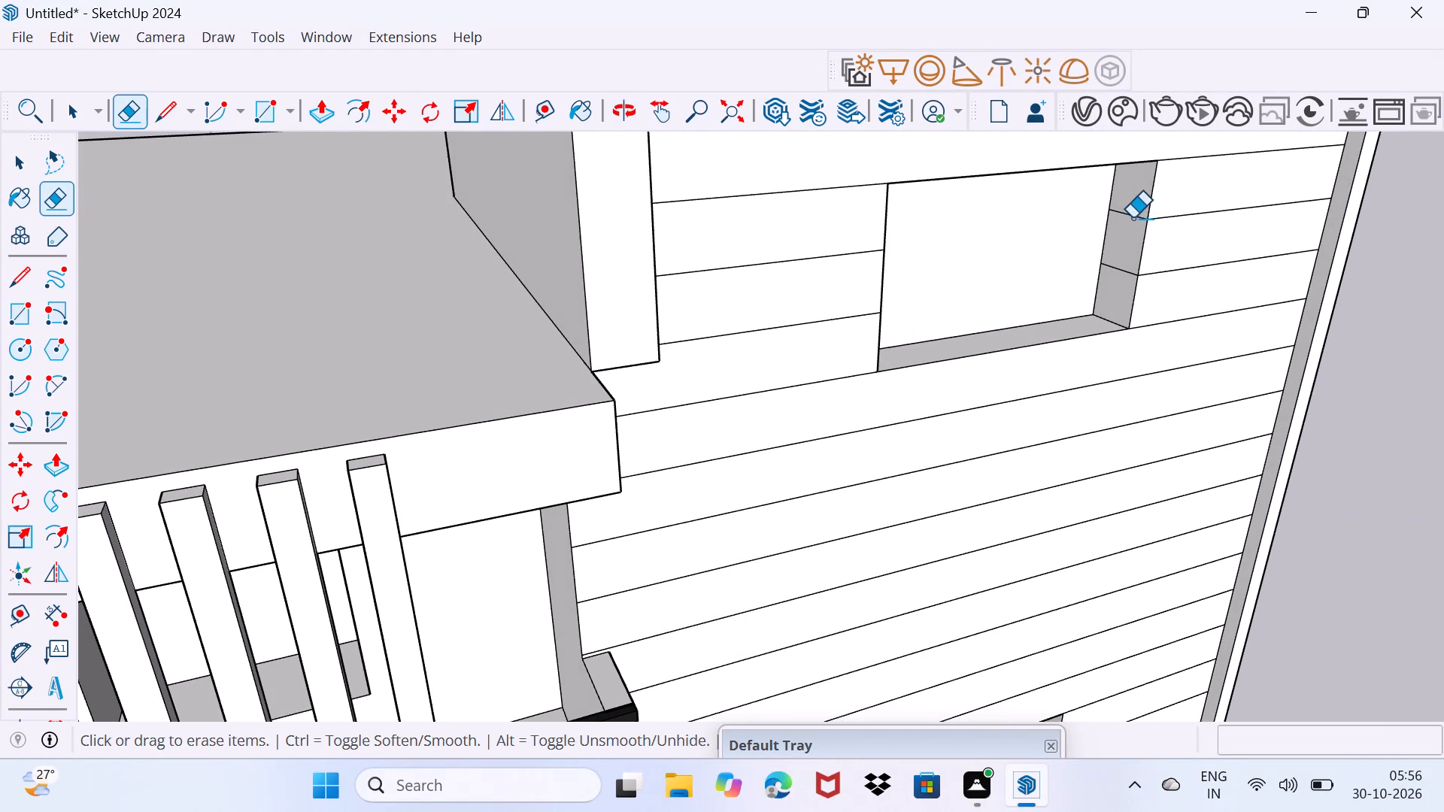
{"action": "left_click_drag", "start_coordinate": [1133, 217], "coordinate": [1111, 291]}
{"action": "key", "text": "space"}
Rotate the loose glazed window unit beside the house about the vertical axis so it faces the same way as the clad wall.
{"action": "scroll", "coordinate": [1088, 289], "scroll_direction": "down", "scroll_amount": 7}
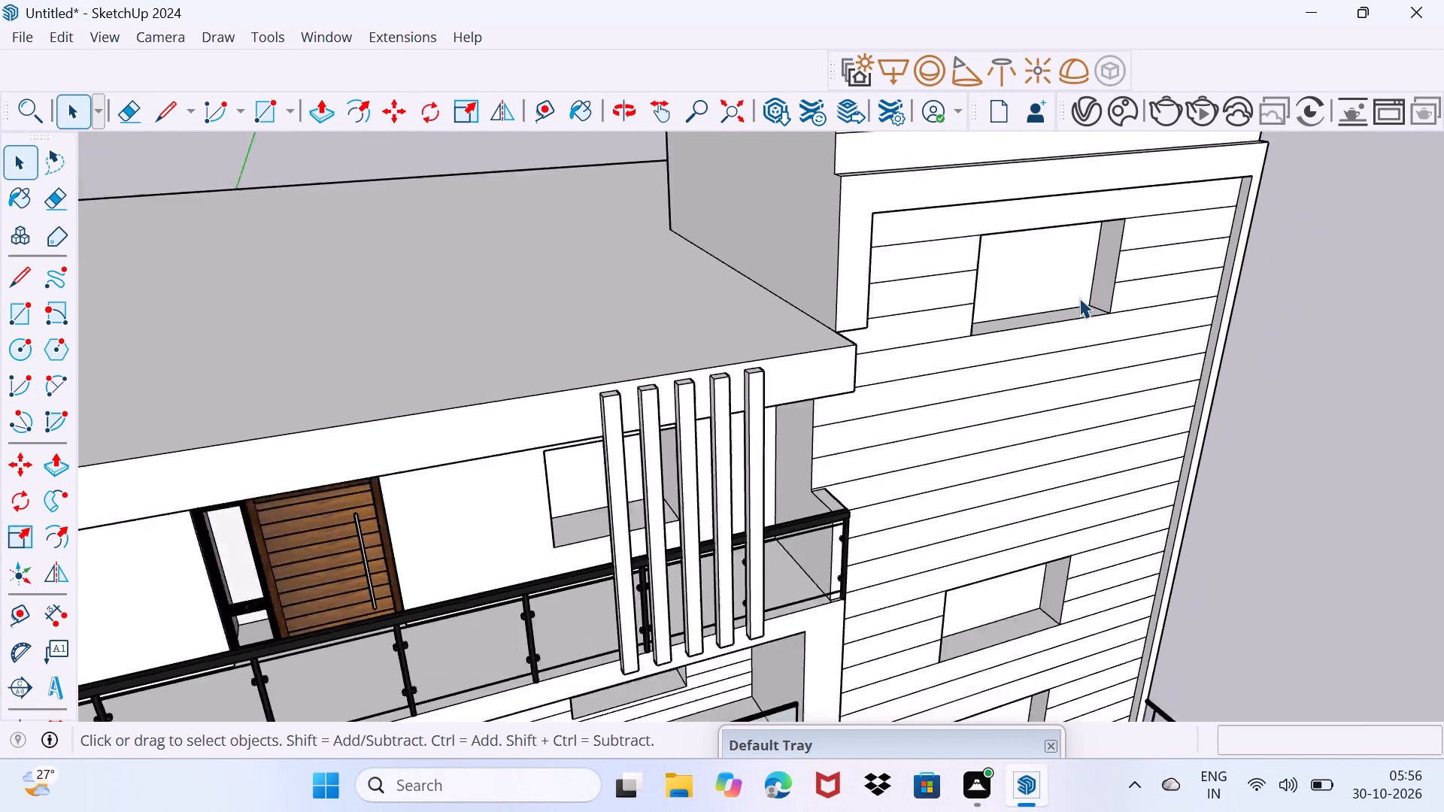
{"action": "scroll", "coordinate": [1079, 298], "scroll_direction": "down", "scroll_amount": 8}
{"action": "middle_click_drag", "start_coordinate": [1132, 482], "coordinate": [954, 340]}
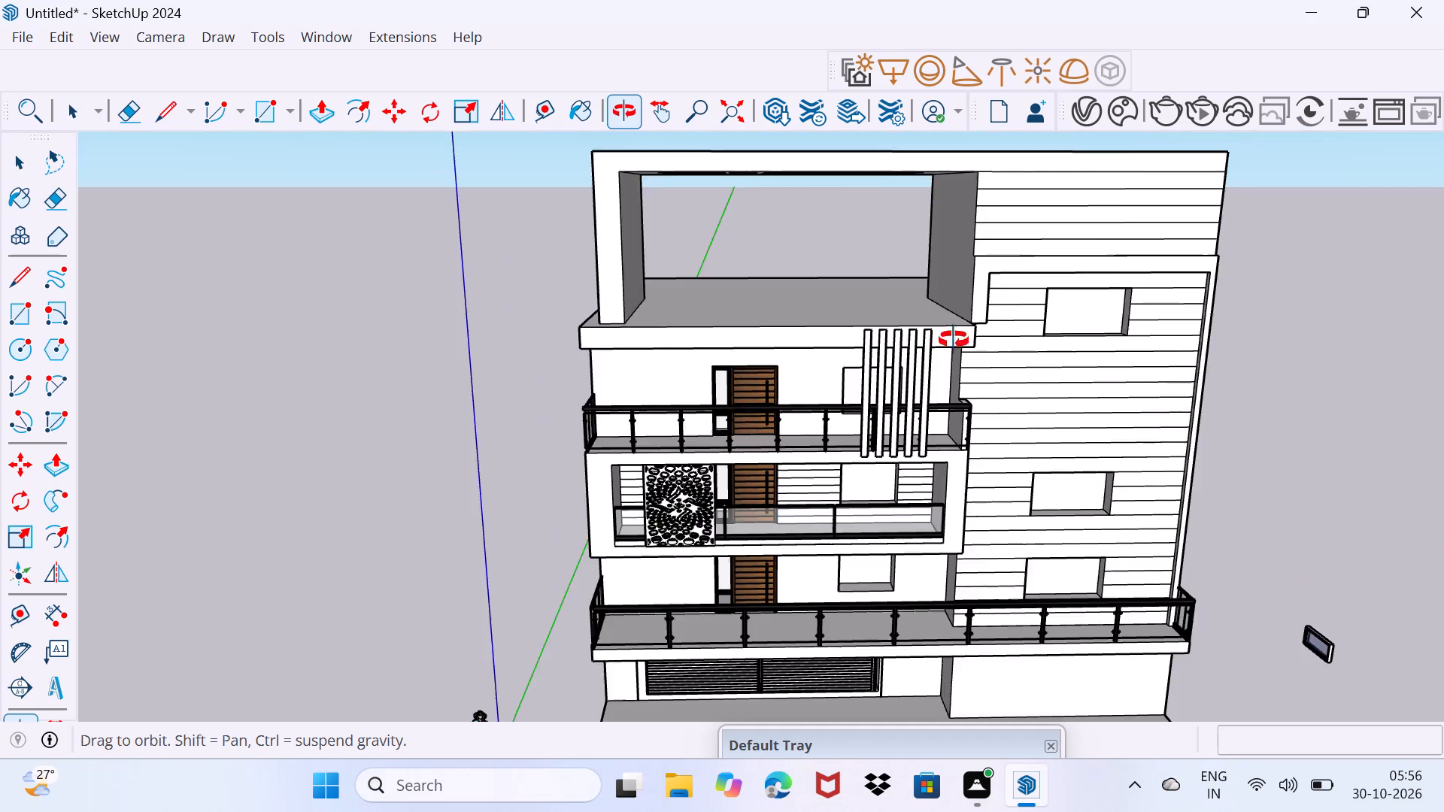
{"action": "middle_click_drag", "start_coordinate": [954, 340], "coordinate": [1040, 268]}
{"action": "middle_click_drag", "start_coordinate": [1050, 382], "coordinate": [1080, 417]}
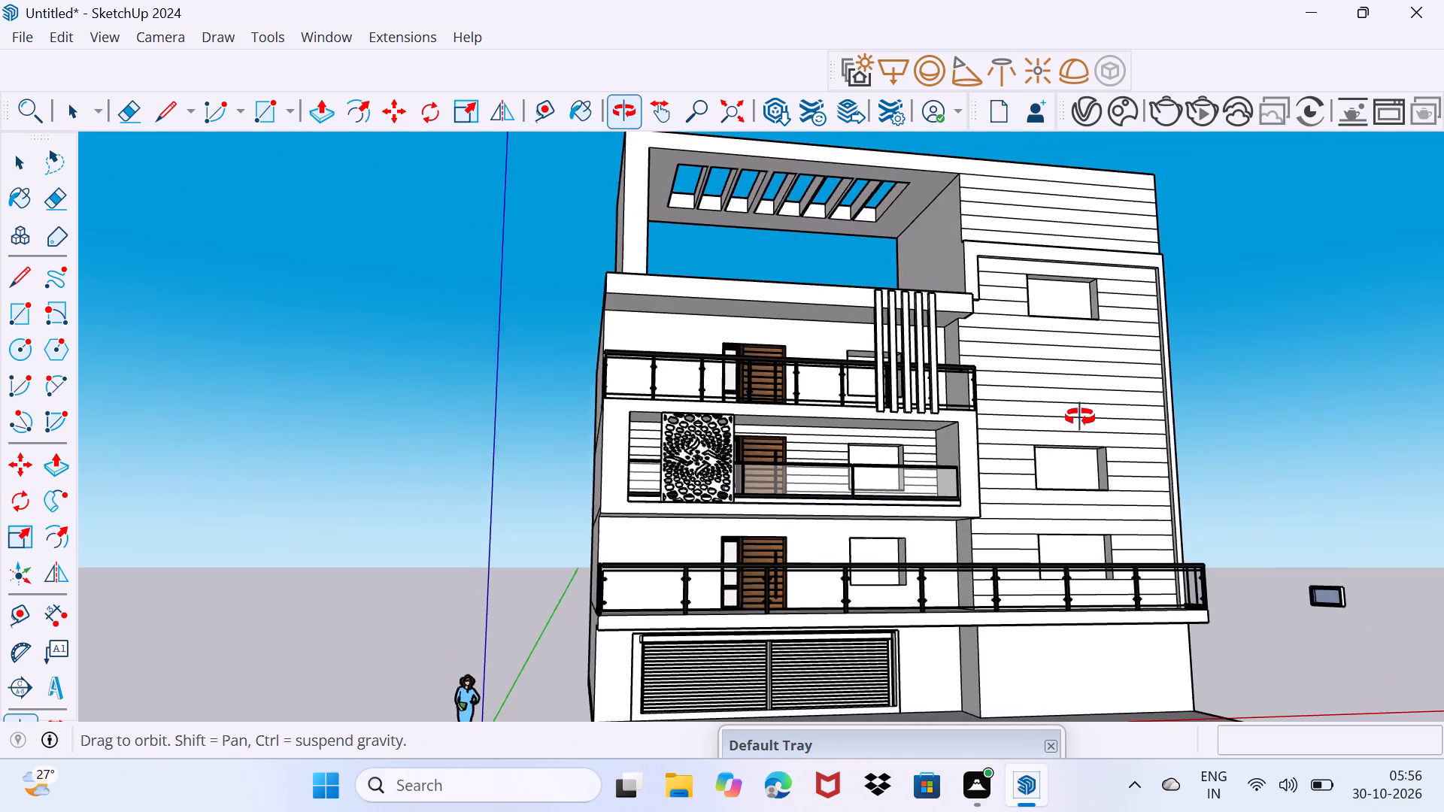
{"action": "middle_click_drag", "start_coordinate": [1080, 417], "coordinate": [1145, 444]}
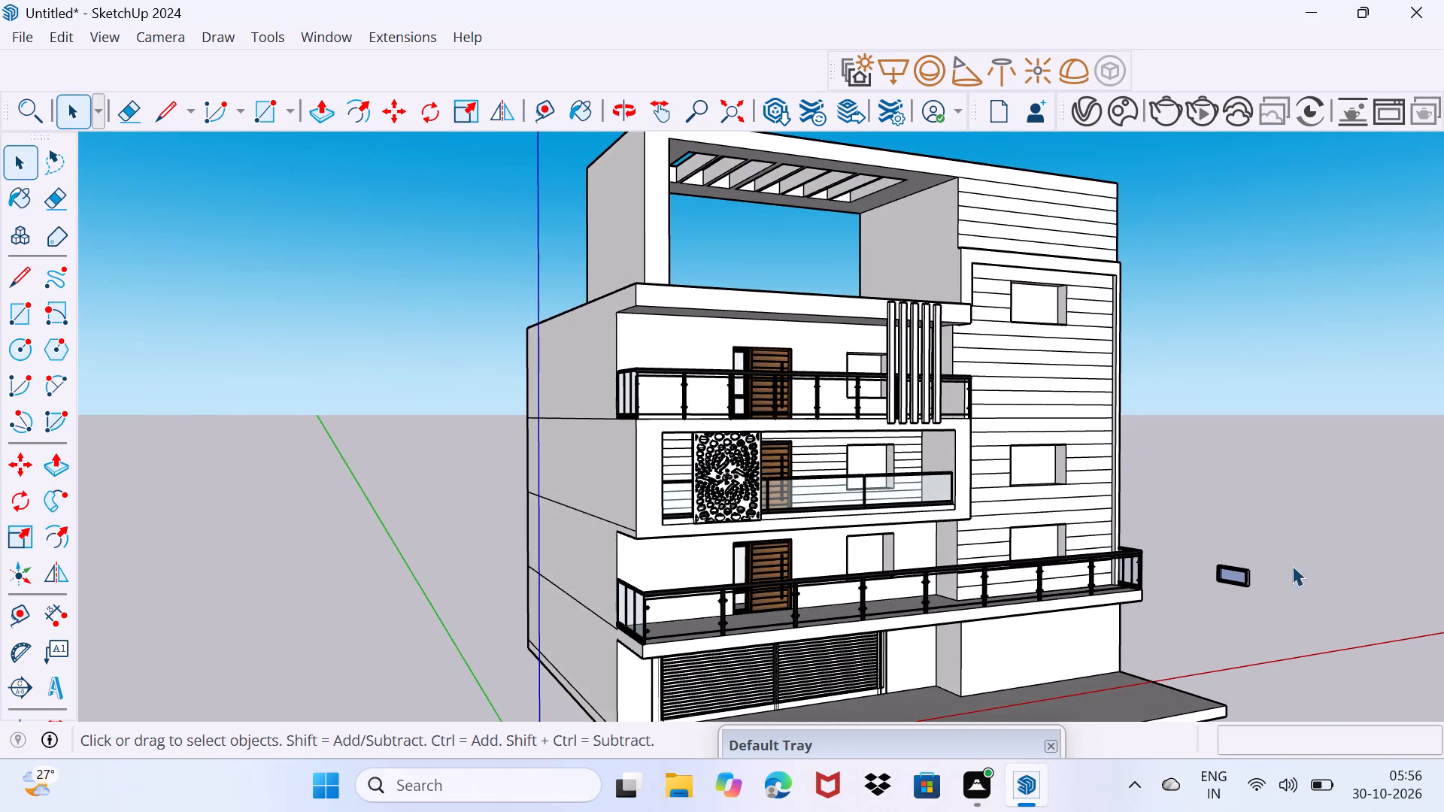
{"action": "scroll", "coordinate": [1339, 578], "scroll_direction": "up", "scroll_amount": 3}
{"action": "left_click", "coordinate": [1226, 581]}
{"action": "scroll", "coordinate": [1238, 597], "scroll_direction": "up", "scroll_amount": 3}
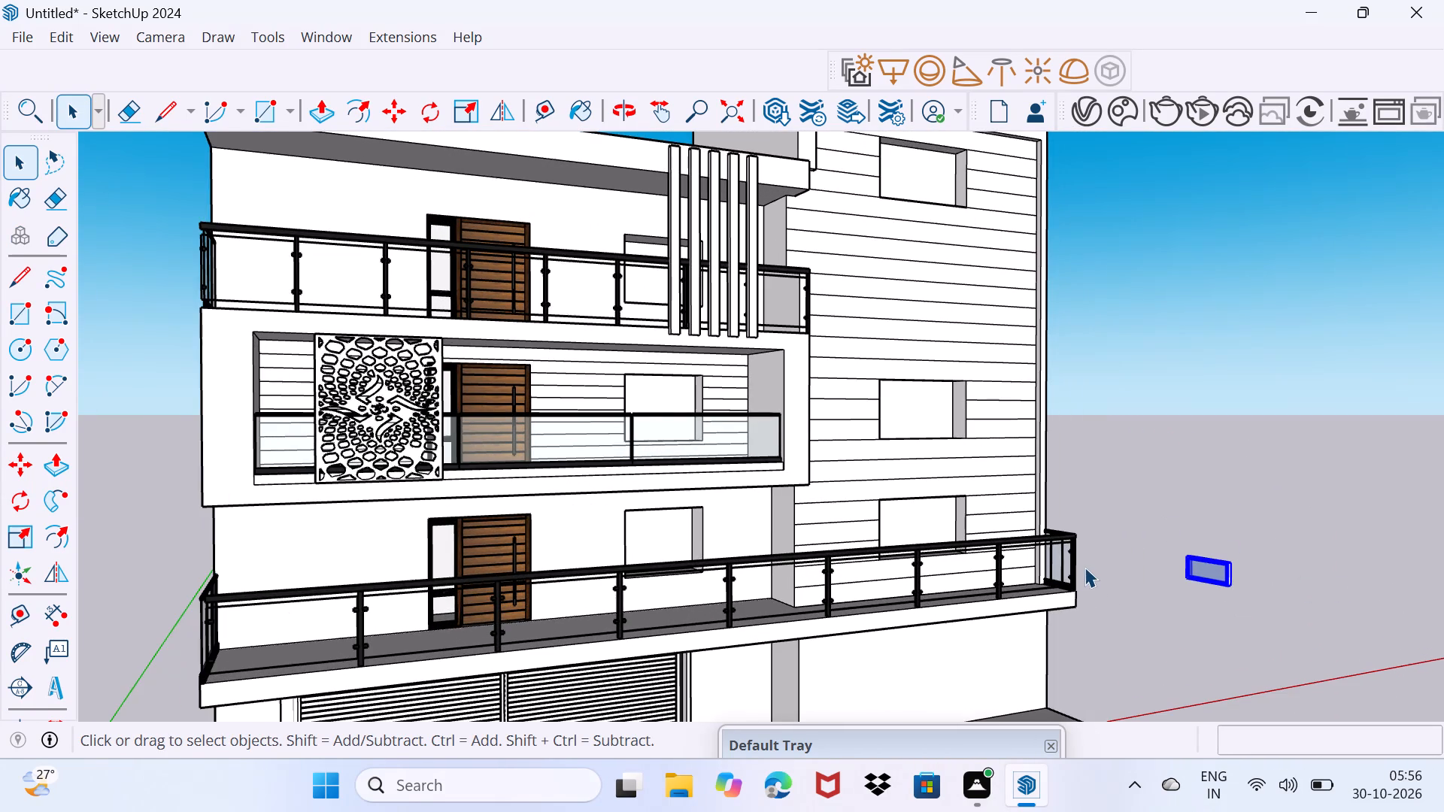
{"action": "scroll", "coordinate": [1089, 567], "scroll_direction": "down", "scroll_amount": 2}
{"action": "middle_click_drag", "start_coordinate": [1094, 566], "coordinate": [834, 420], "text": "shift"}
{"action": "middle_click_drag", "start_coordinate": [852, 467], "coordinate": [890, 512]}
{"action": "scroll", "coordinate": [997, 519], "scroll_direction": "up", "scroll_amount": 3}
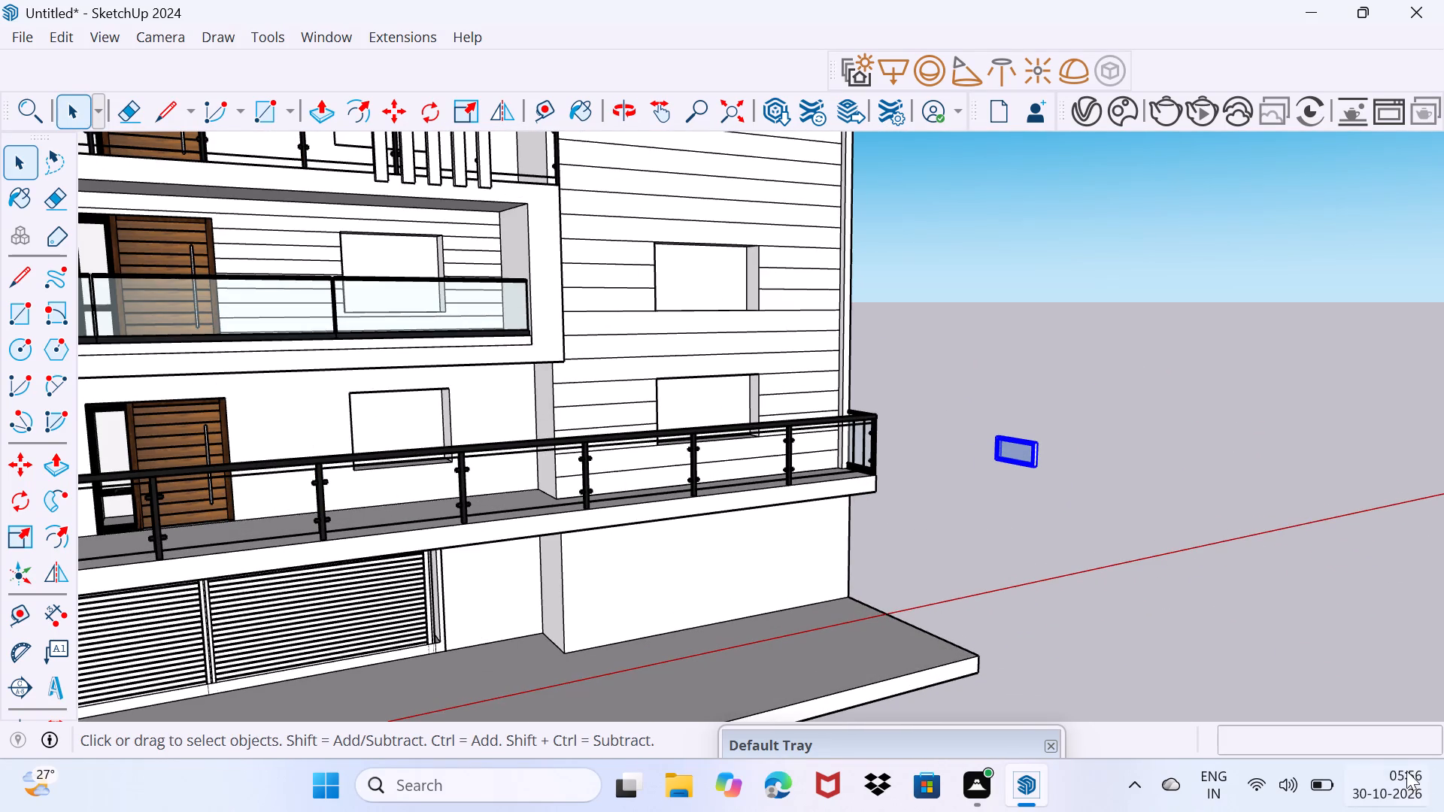
{"action": "left_click", "coordinate": [23, 500]}
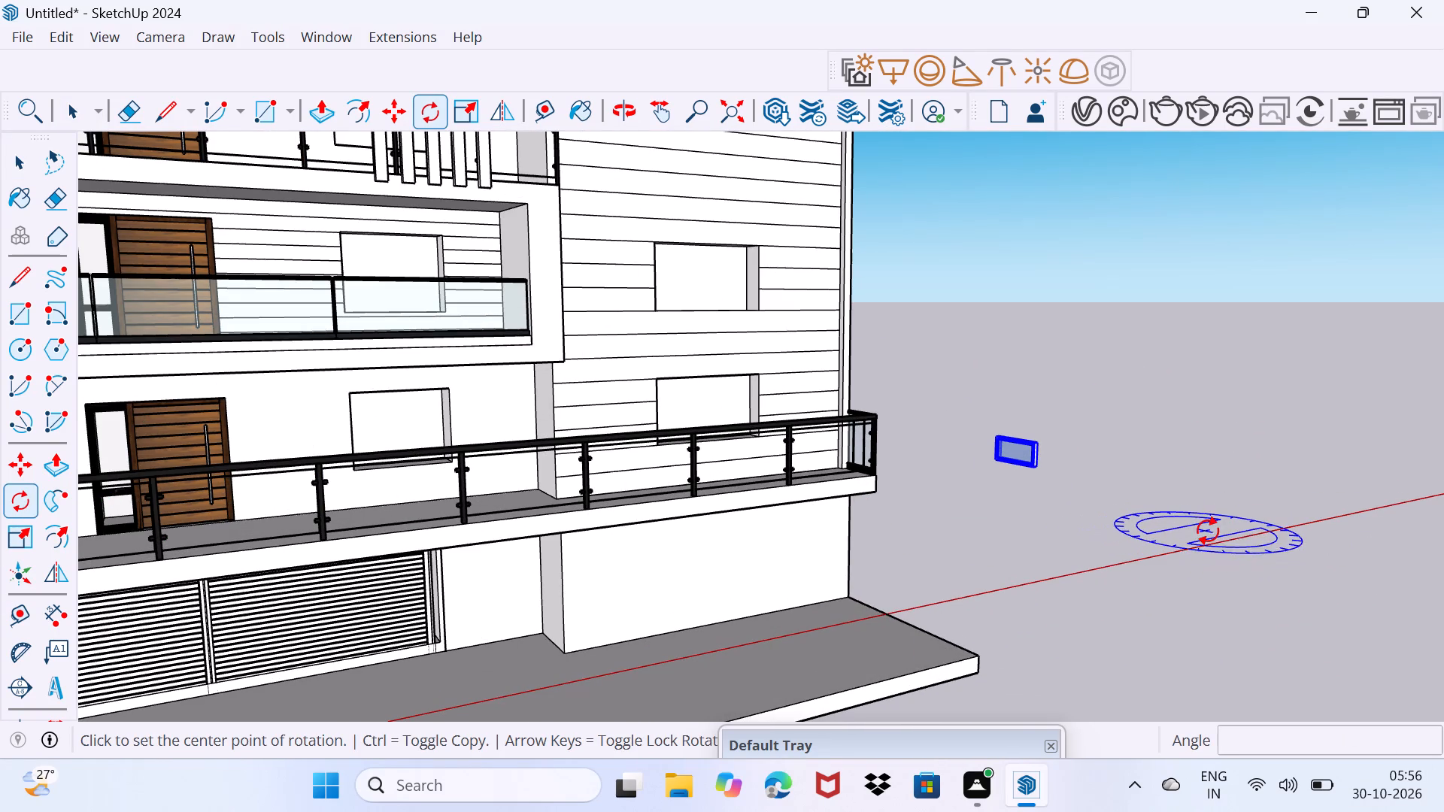
{"action": "left_click", "coordinate": [1207, 531]}
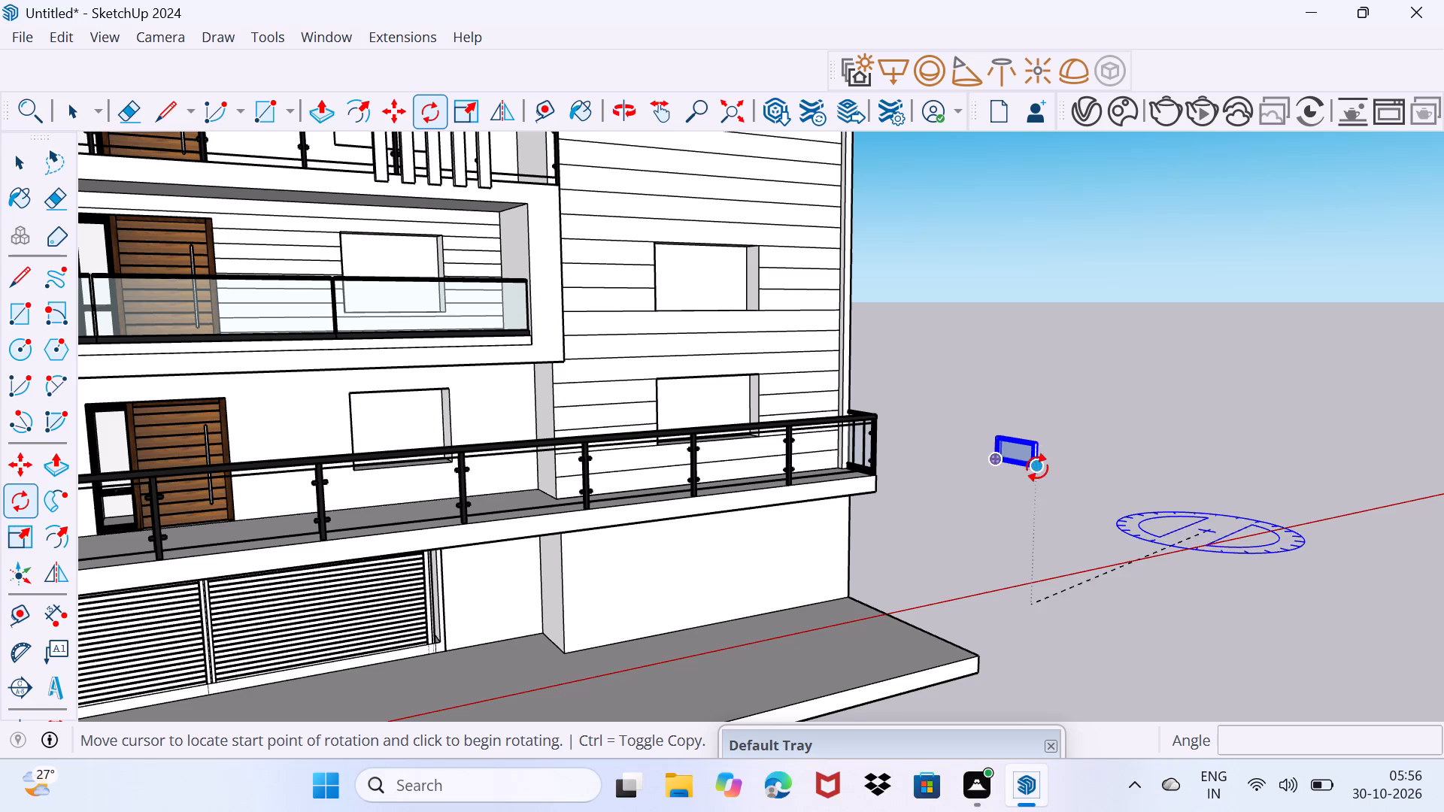
{"action": "middle_click_drag", "start_coordinate": [1151, 433], "coordinate": [1129, 665]}
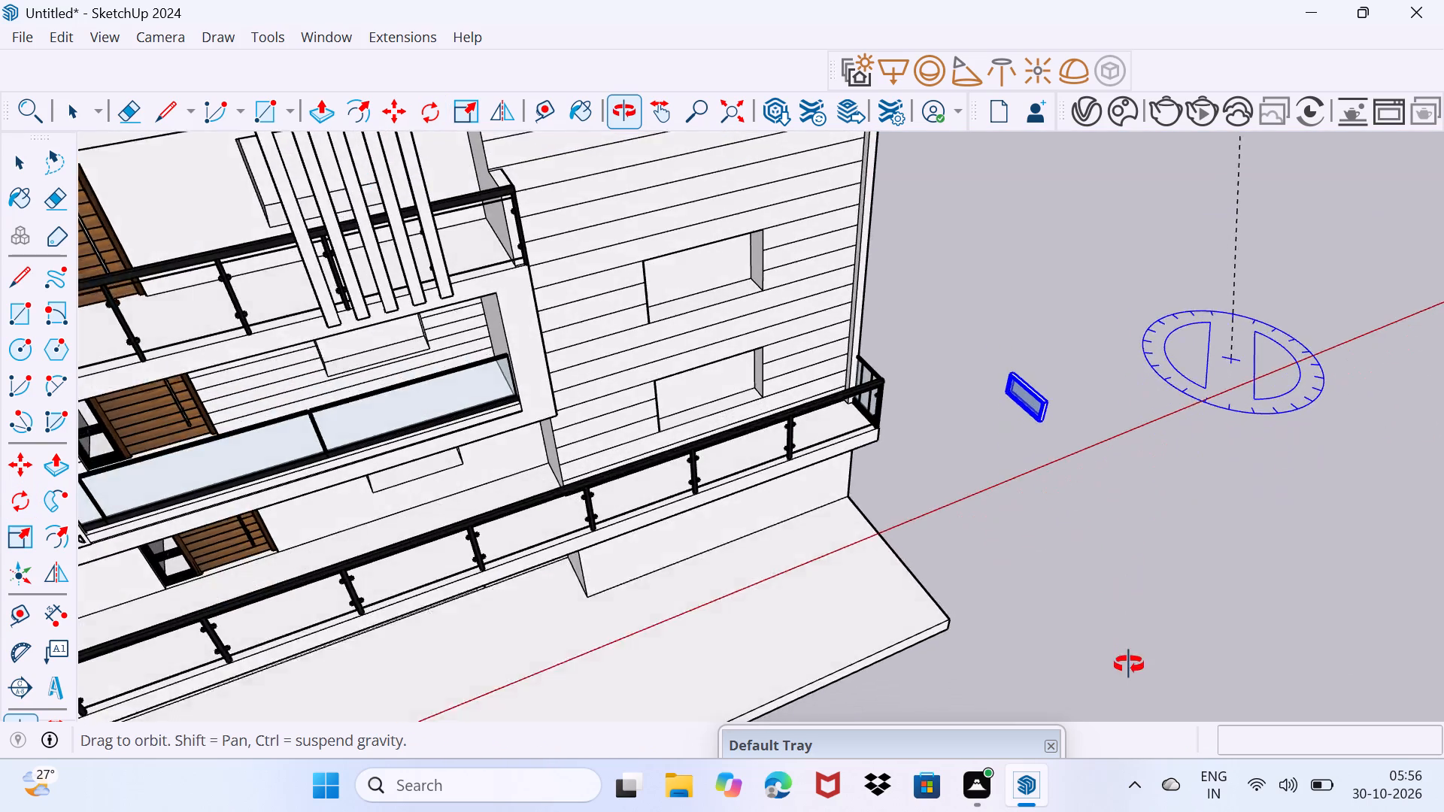
{"action": "middle_click_drag", "start_coordinate": [1129, 665], "coordinate": [1158, 626]}
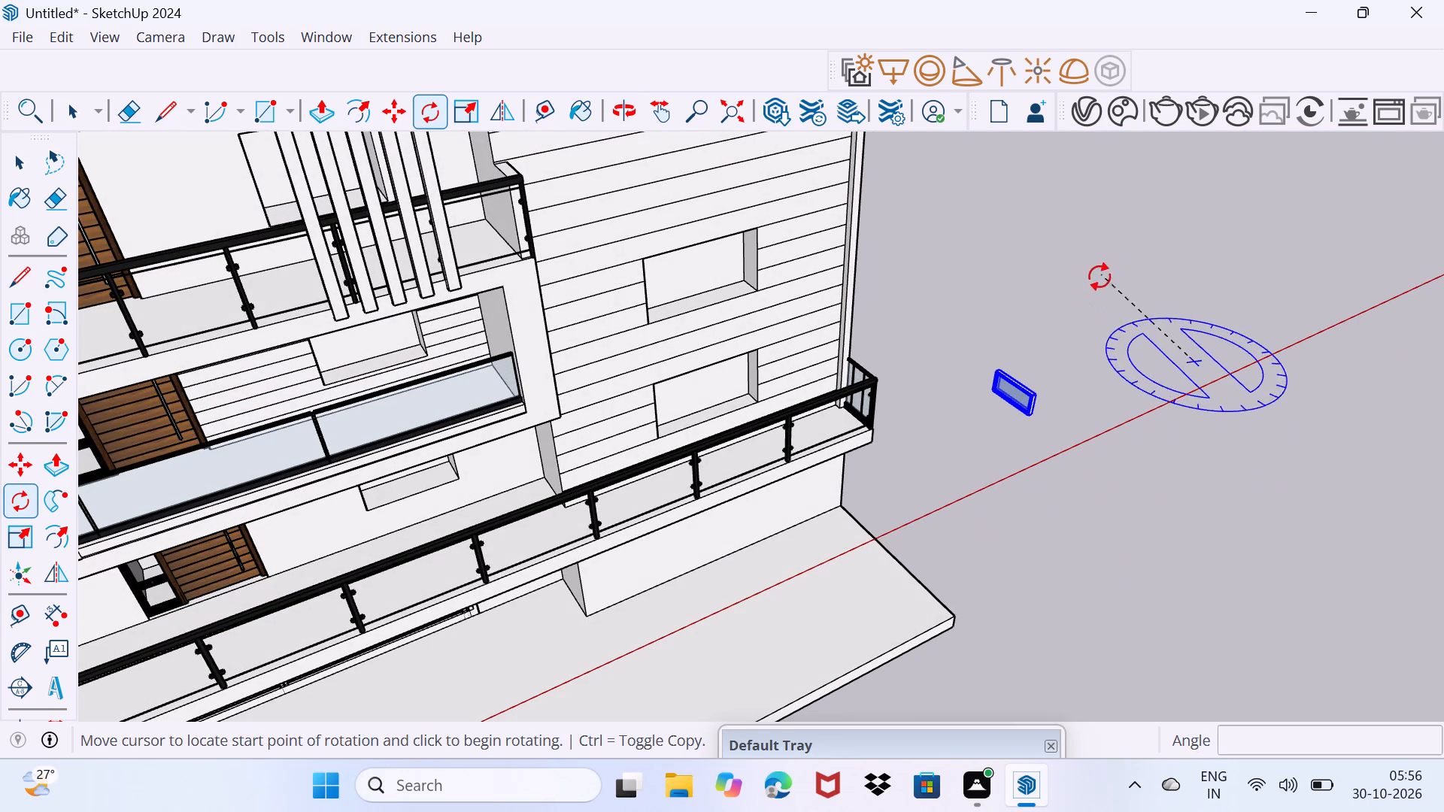
{"action": "left_click", "coordinate": [1077, 294]}
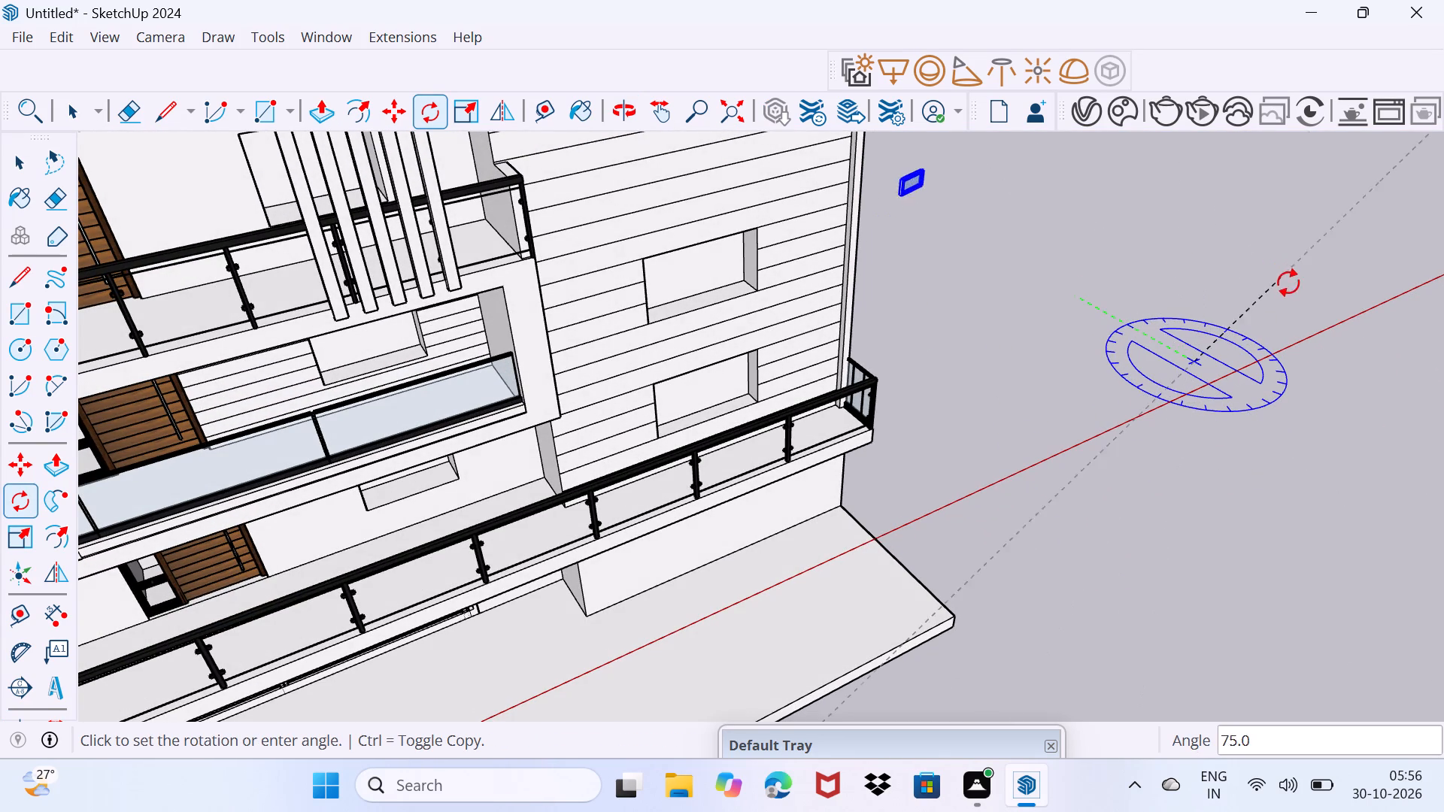
{"action": "left_click", "coordinate": [1312, 305]}
{"action": "scroll", "coordinate": [1021, 216], "scroll_direction": "up", "scroll_amount": 2}
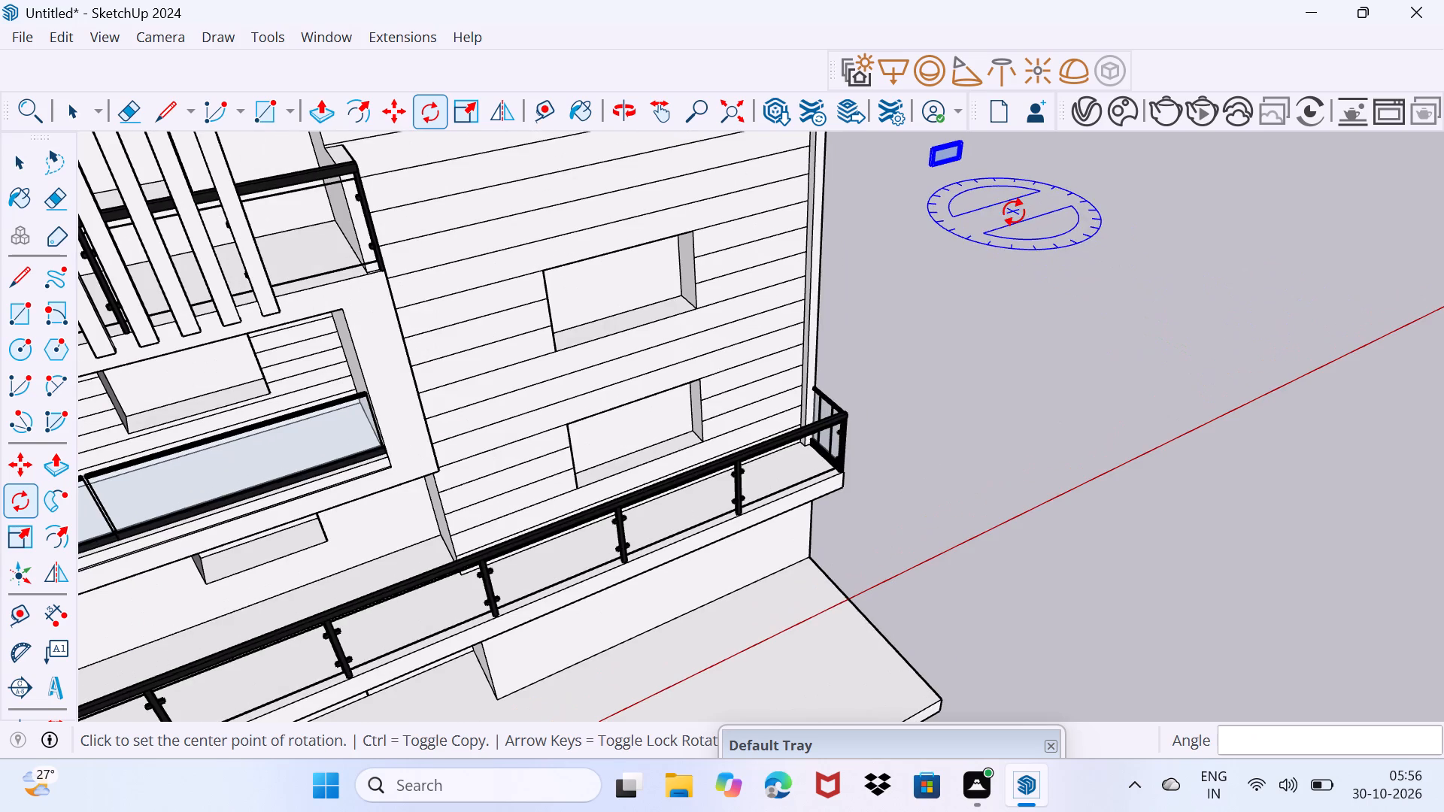
{"action": "key", "text": "space"}
Move the window unit into the lowest window opening, snapping its bottom corner to the opening's bottom corner nearest the wall's outer edge.
{"action": "type", "text": "m"}
{"action": "left_click", "coordinate": [973, 167]}
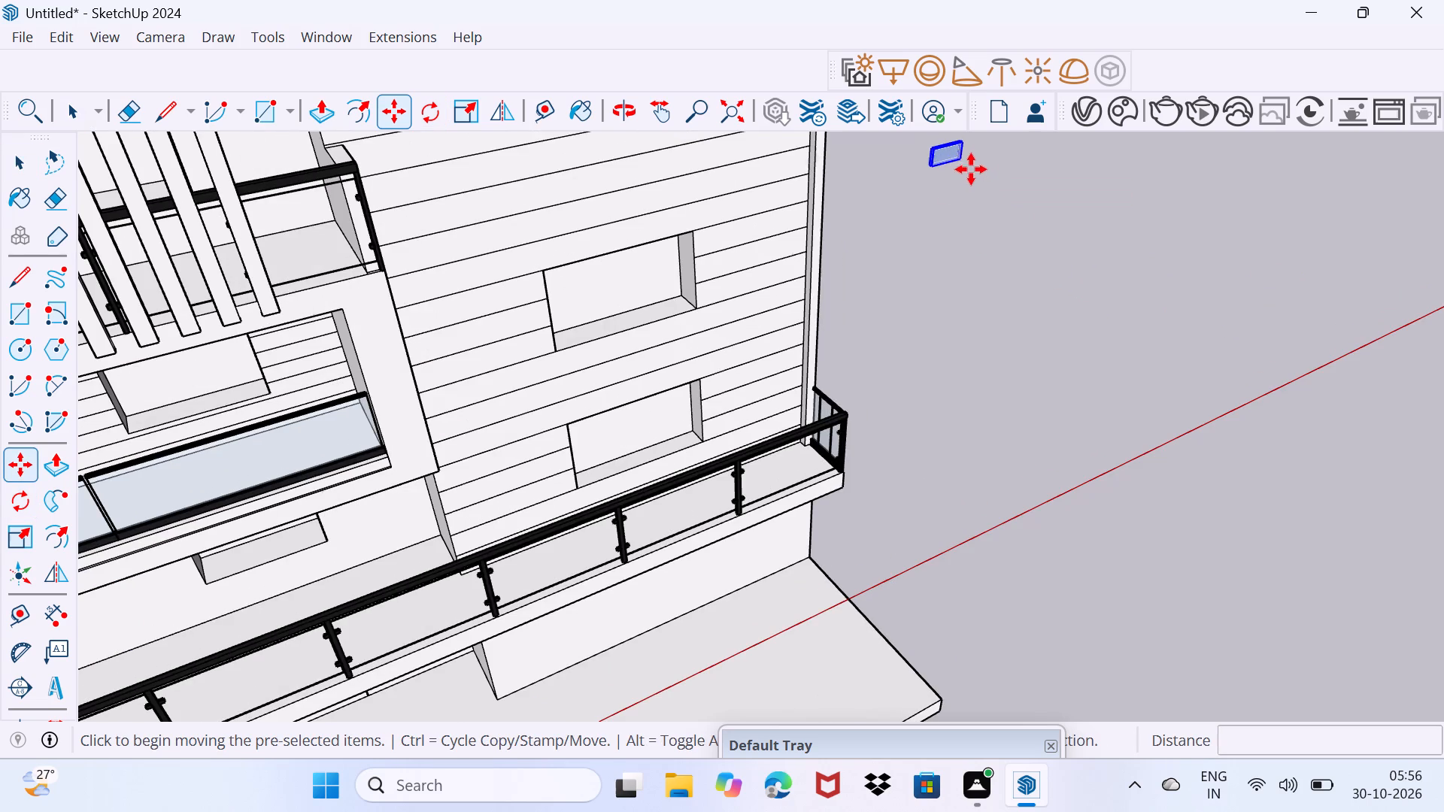
{"action": "scroll", "coordinate": [694, 441], "scroll_direction": "up", "scroll_amount": 14}
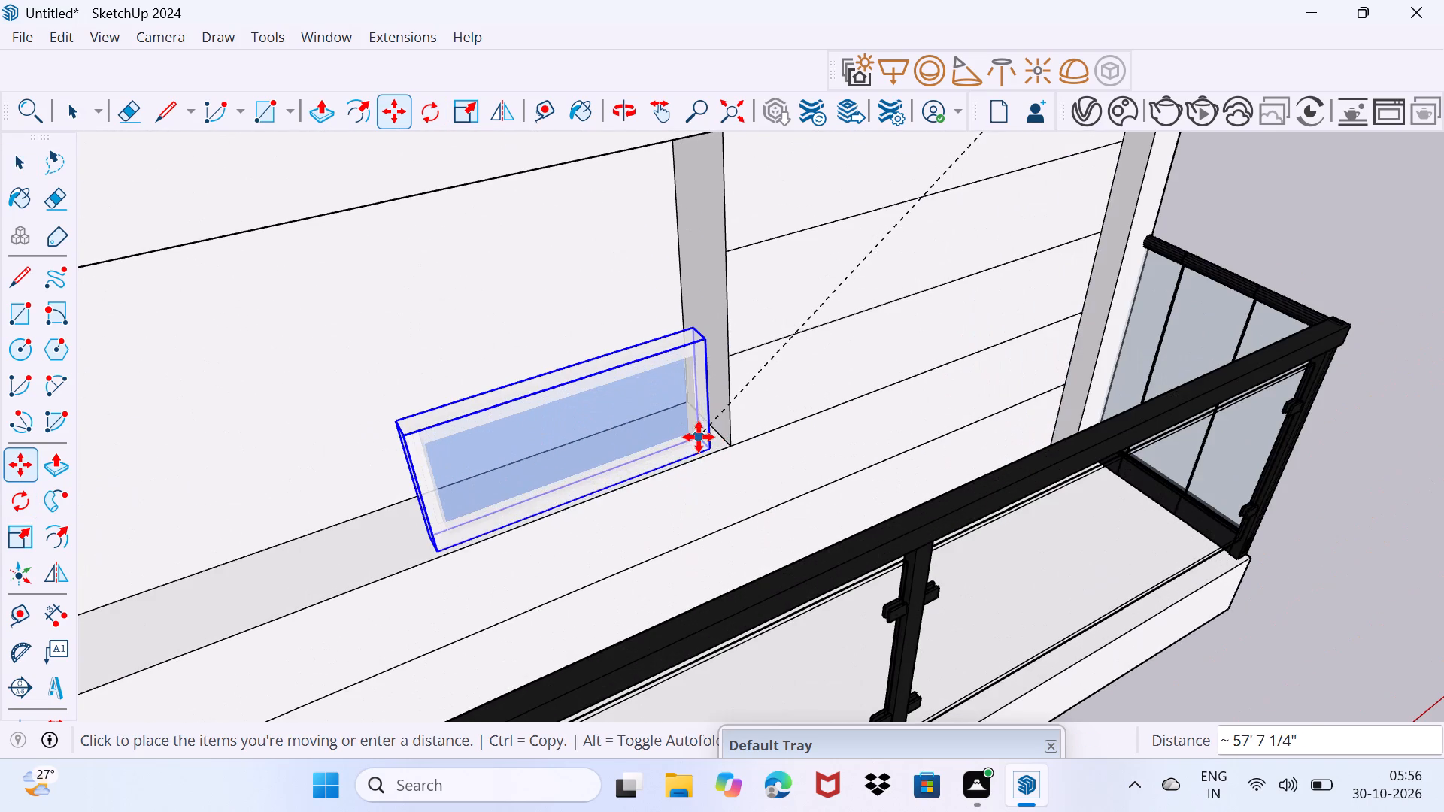
{"action": "left_click", "coordinate": [707, 437]}
{"action": "scroll", "coordinate": [719, 455], "scroll_direction": "up", "scroll_amount": 9}
{"action": "left_click", "coordinate": [714, 451]}
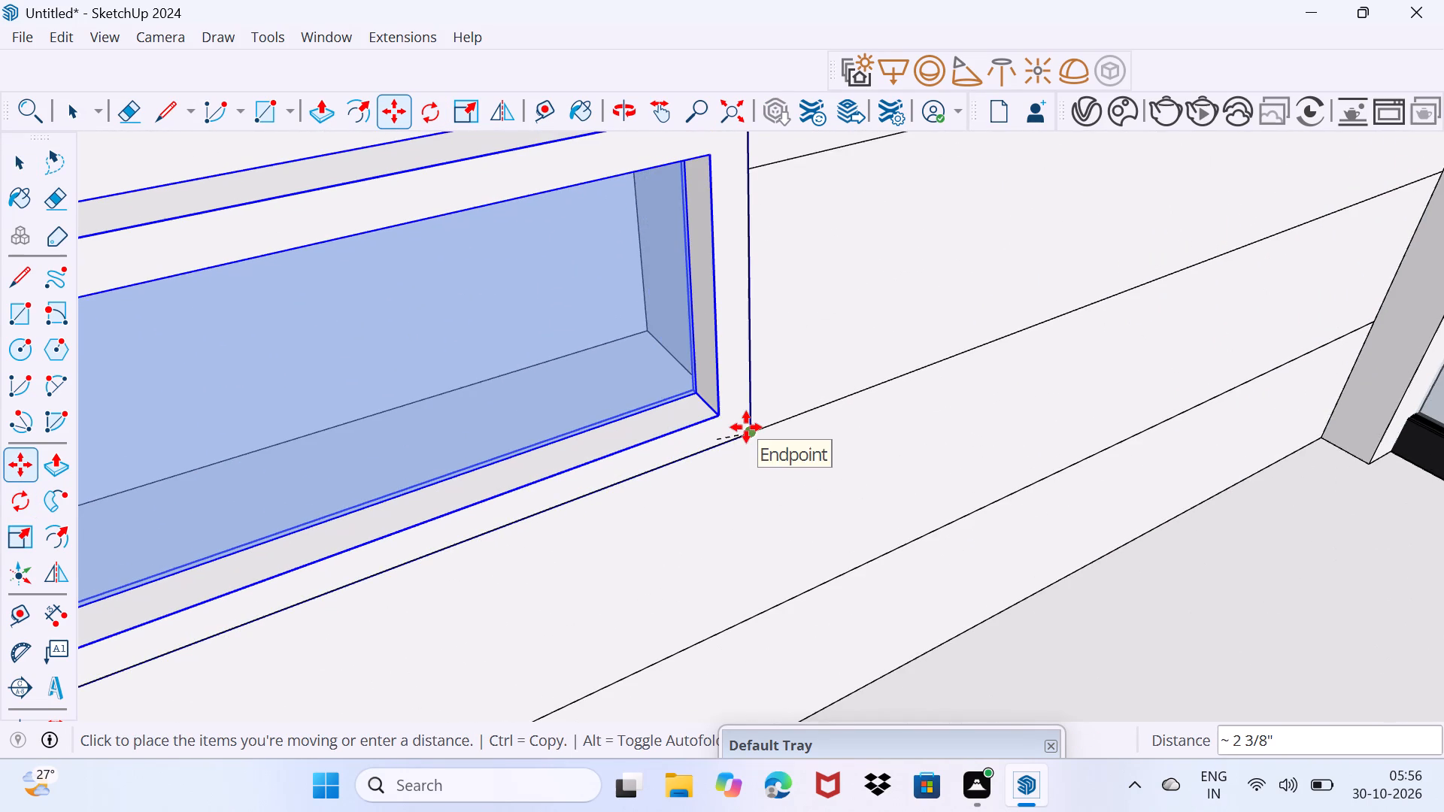
{"action": "left_click", "coordinate": [746, 427]}
Scale the window unit along the green axis by about 2.08 so it spans the full width of the lowest opening.
{"action": "scroll", "coordinate": [564, 468], "scroll_direction": "down", "scroll_amount": 12}
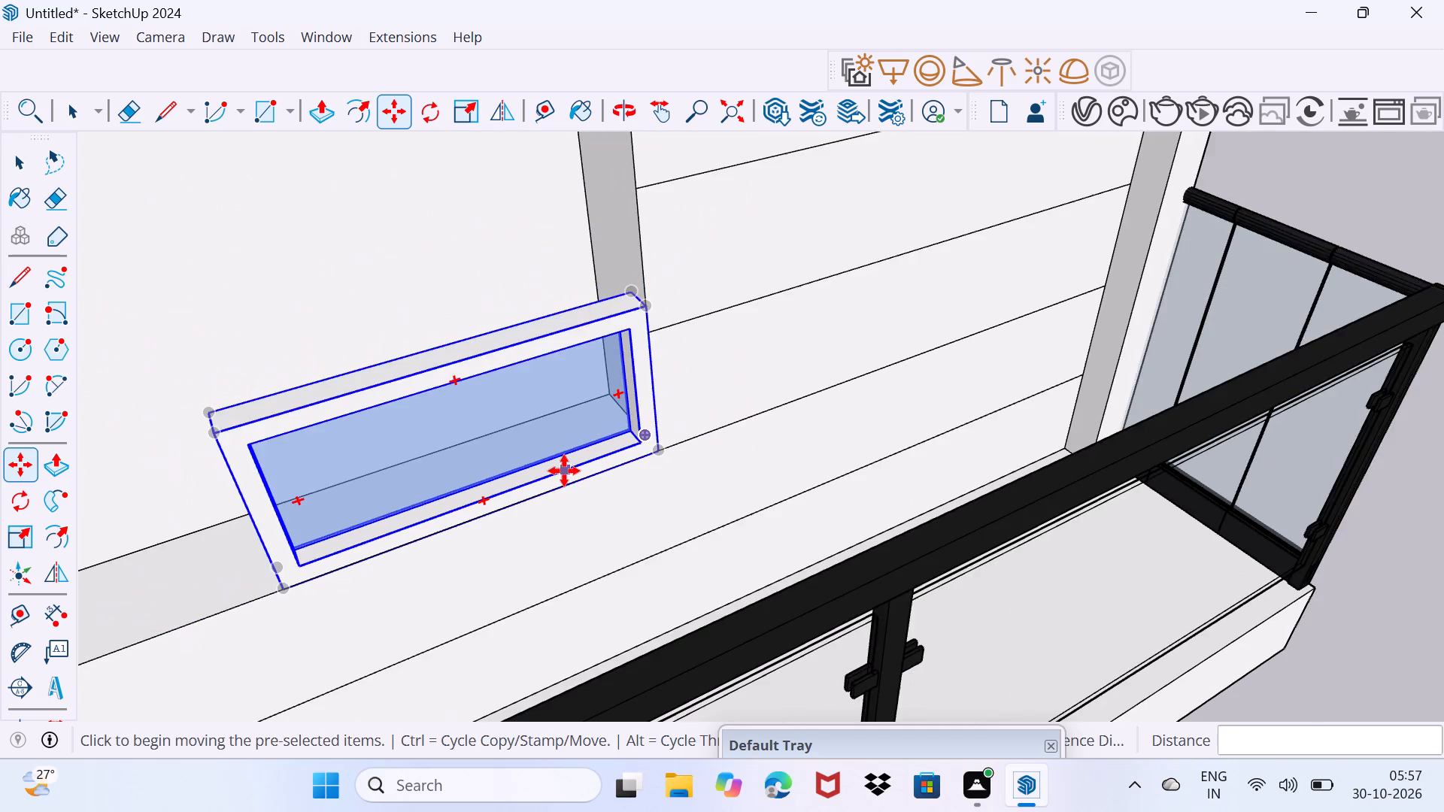
{"action": "scroll", "coordinate": [564, 471], "scroll_direction": "down", "scroll_amount": 1}
{"action": "middle_click_drag", "start_coordinate": [386, 538], "coordinate": [627, 386]}
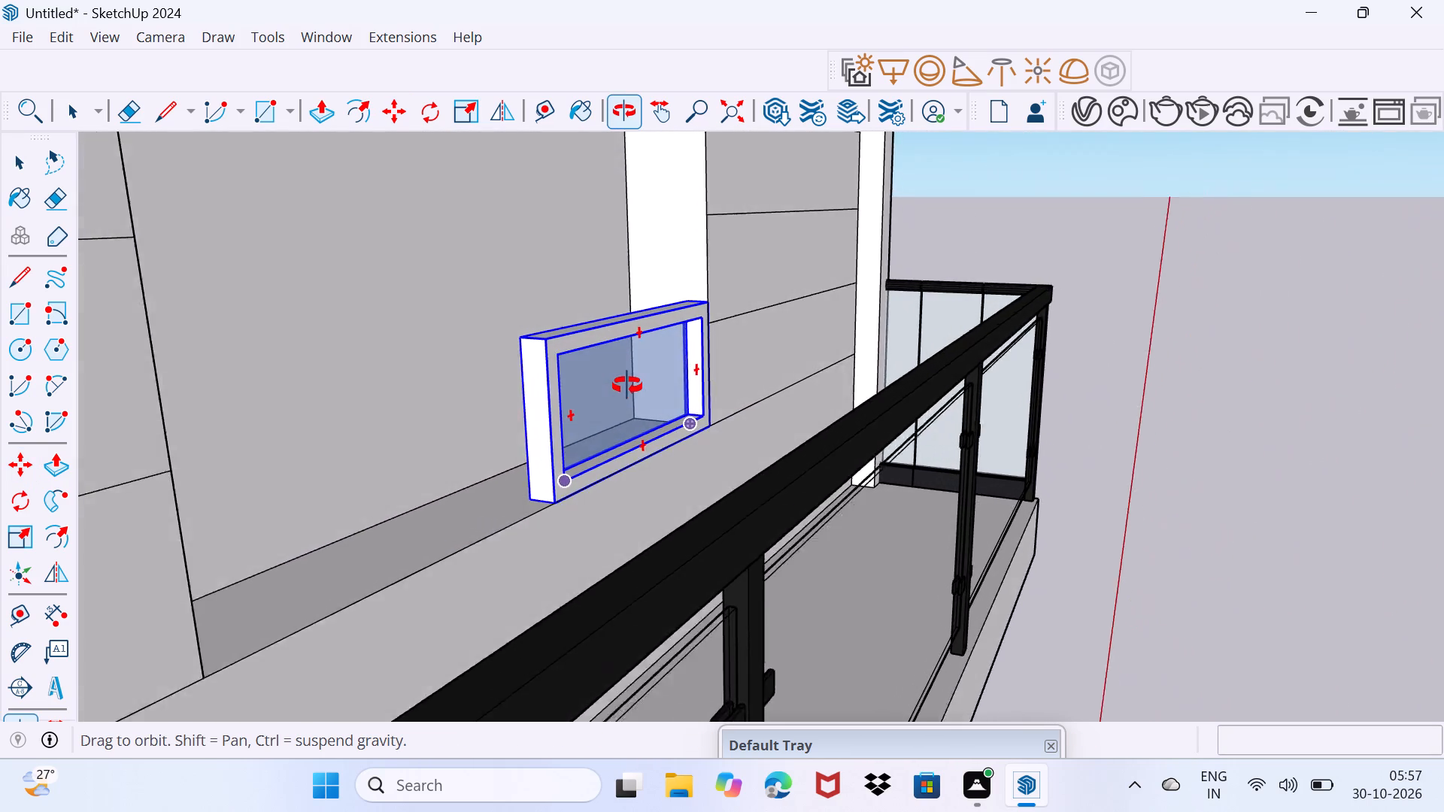
{"action": "middle_click_drag", "start_coordinate": [627, 386], "coordinate": [642, 385]}
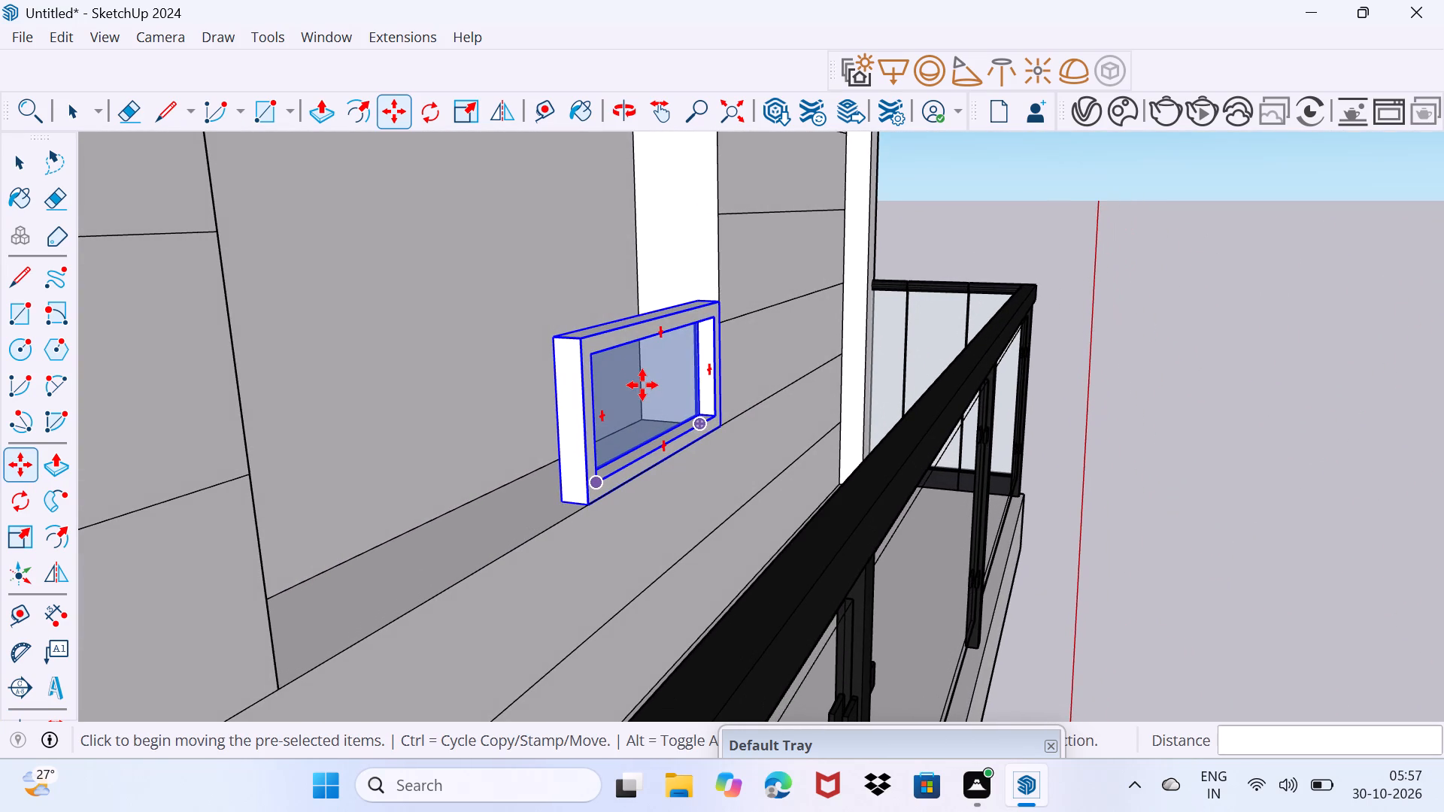
{"action": "key", "text": "s"}
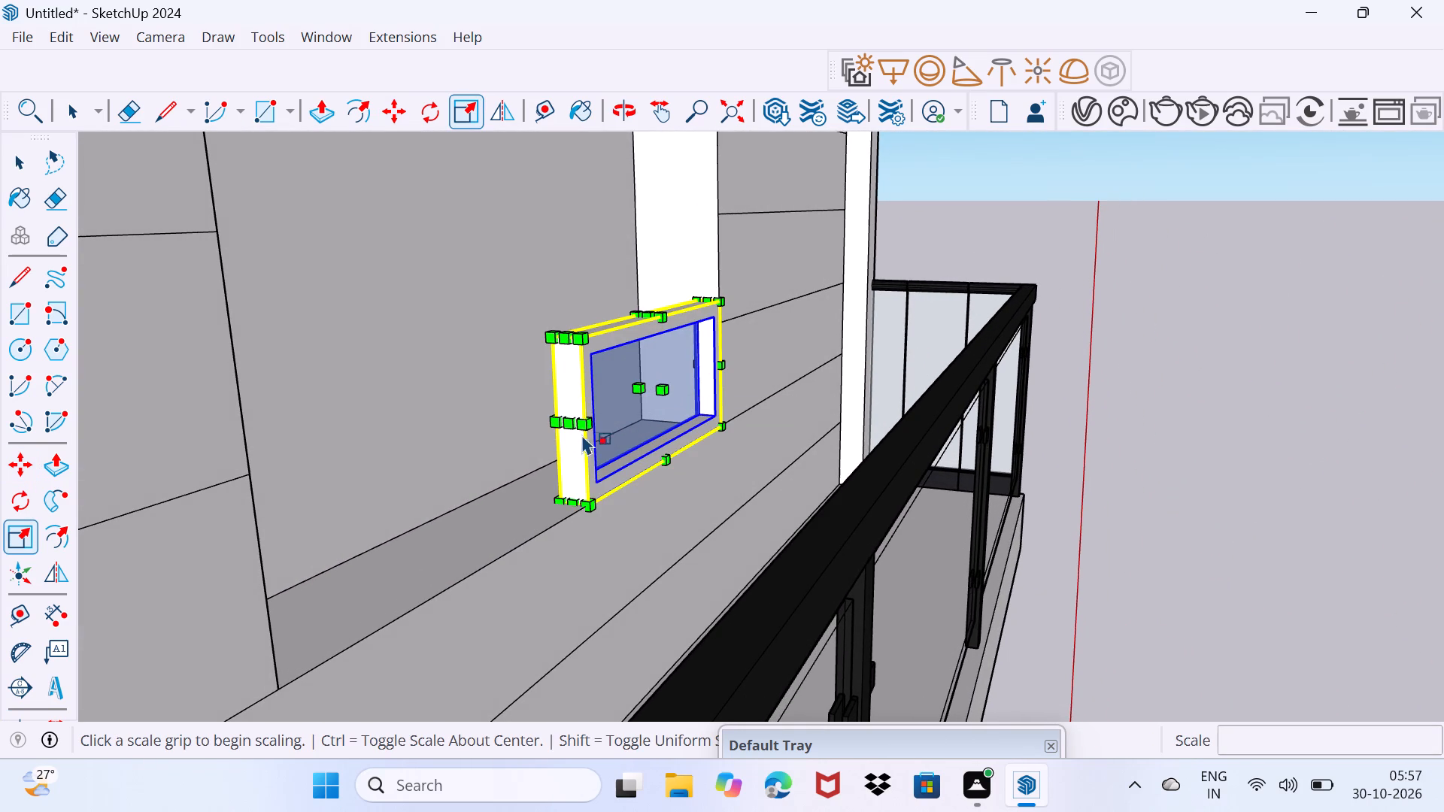
{"action": "left_click", "coordinate": [569, 426]}
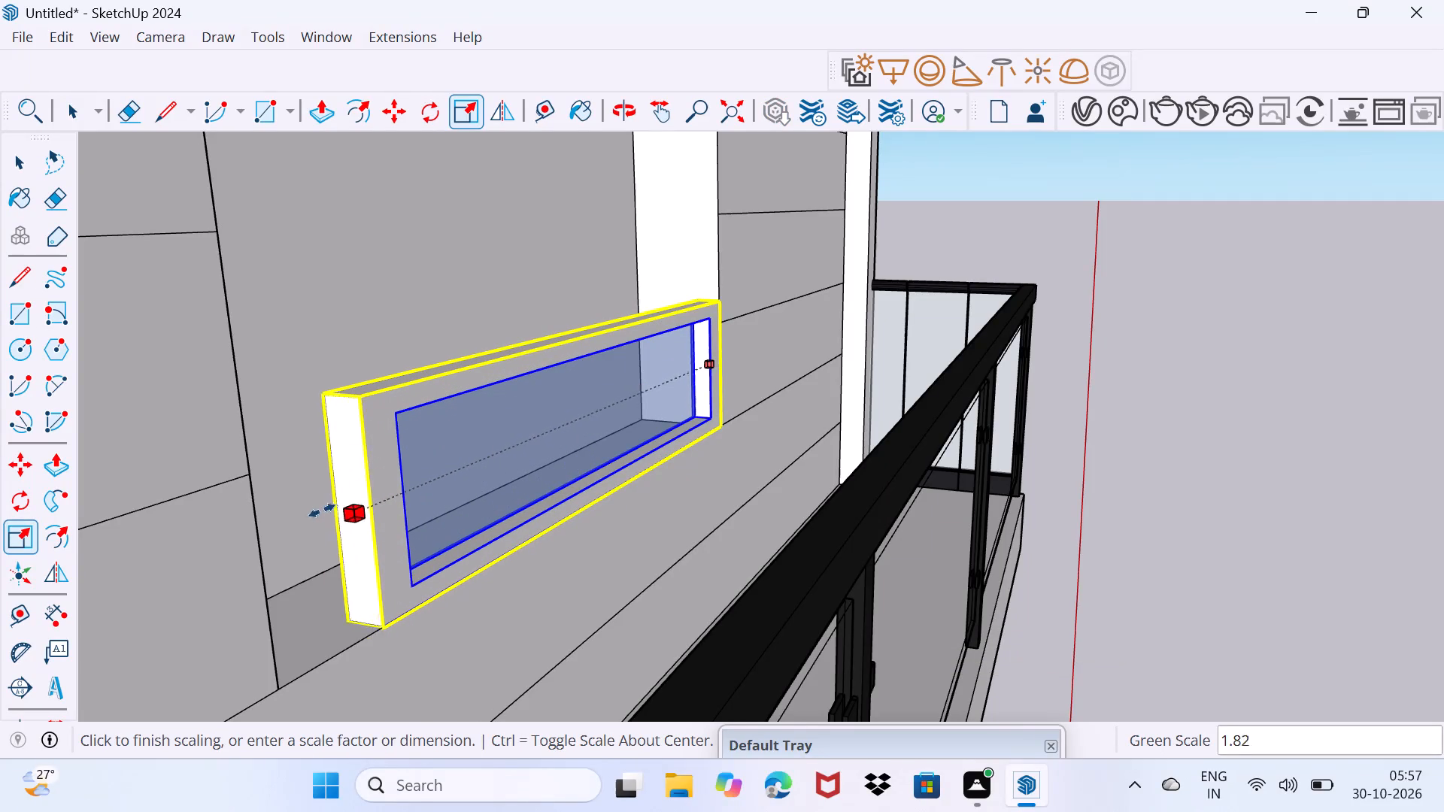
{"action": "left_click", "coordinate": [256, 552]}
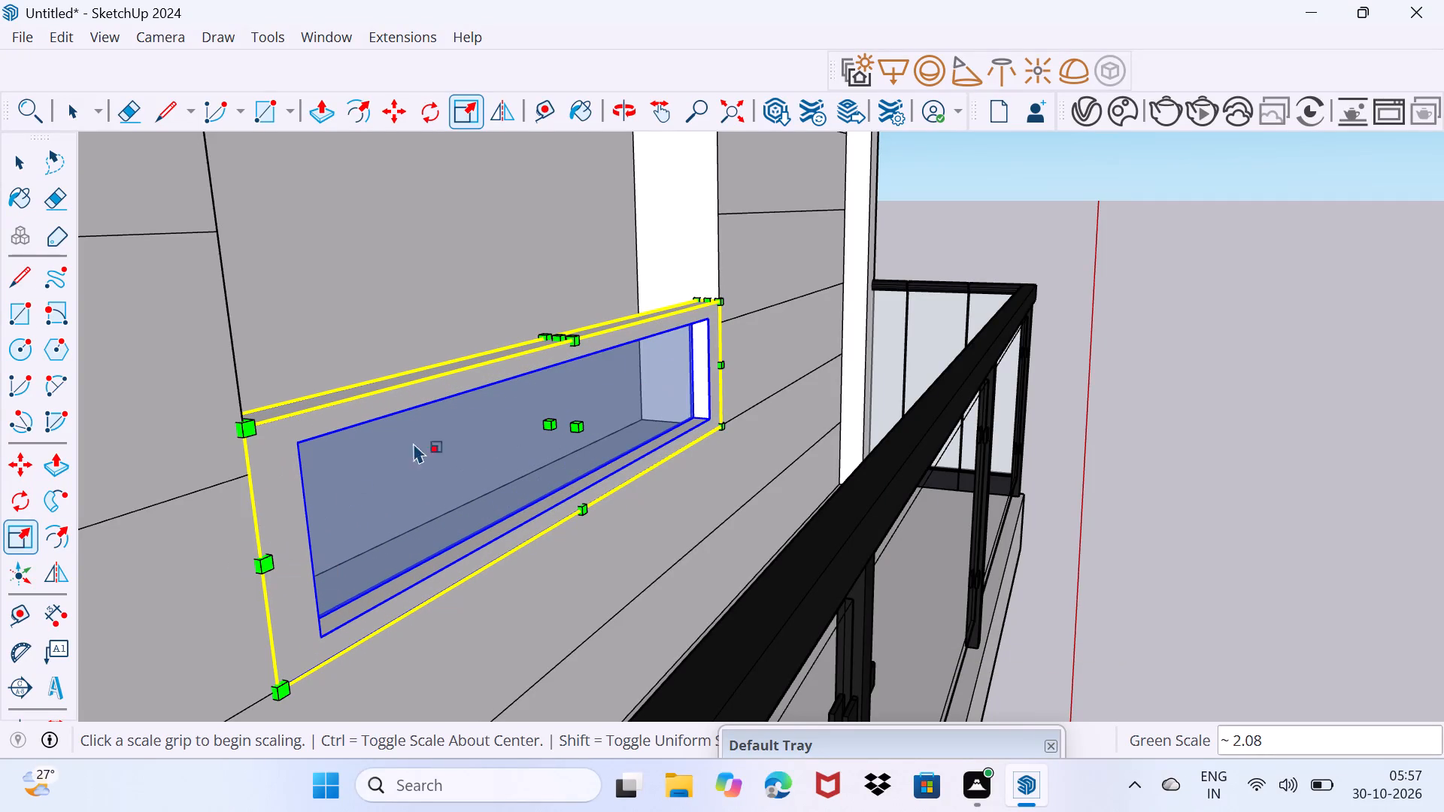
Scale the window unit along the blue axis by about 2.50 so it fills the full height of the lowest opening.
{"action": "middle_click_drag", "start_coordinate": [516, 362], "coordinate": [552, 560], "text": "shift"}
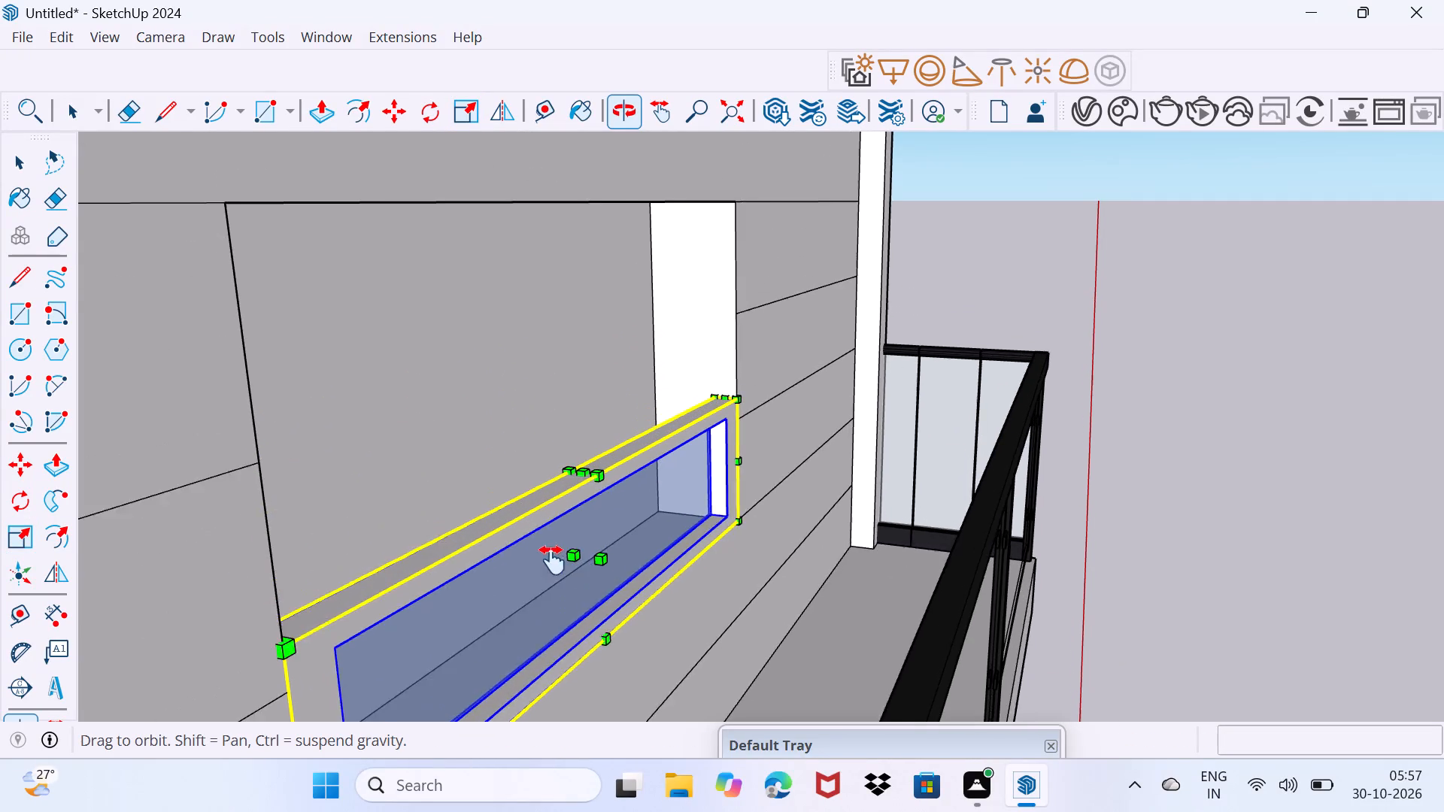
{"action": "middle_click_drag", "start_coordinate": [552, 560], "coordinate": [552, 561], "text": "shift"}
{"action": "left_click", "coordinate": [584, 514]}
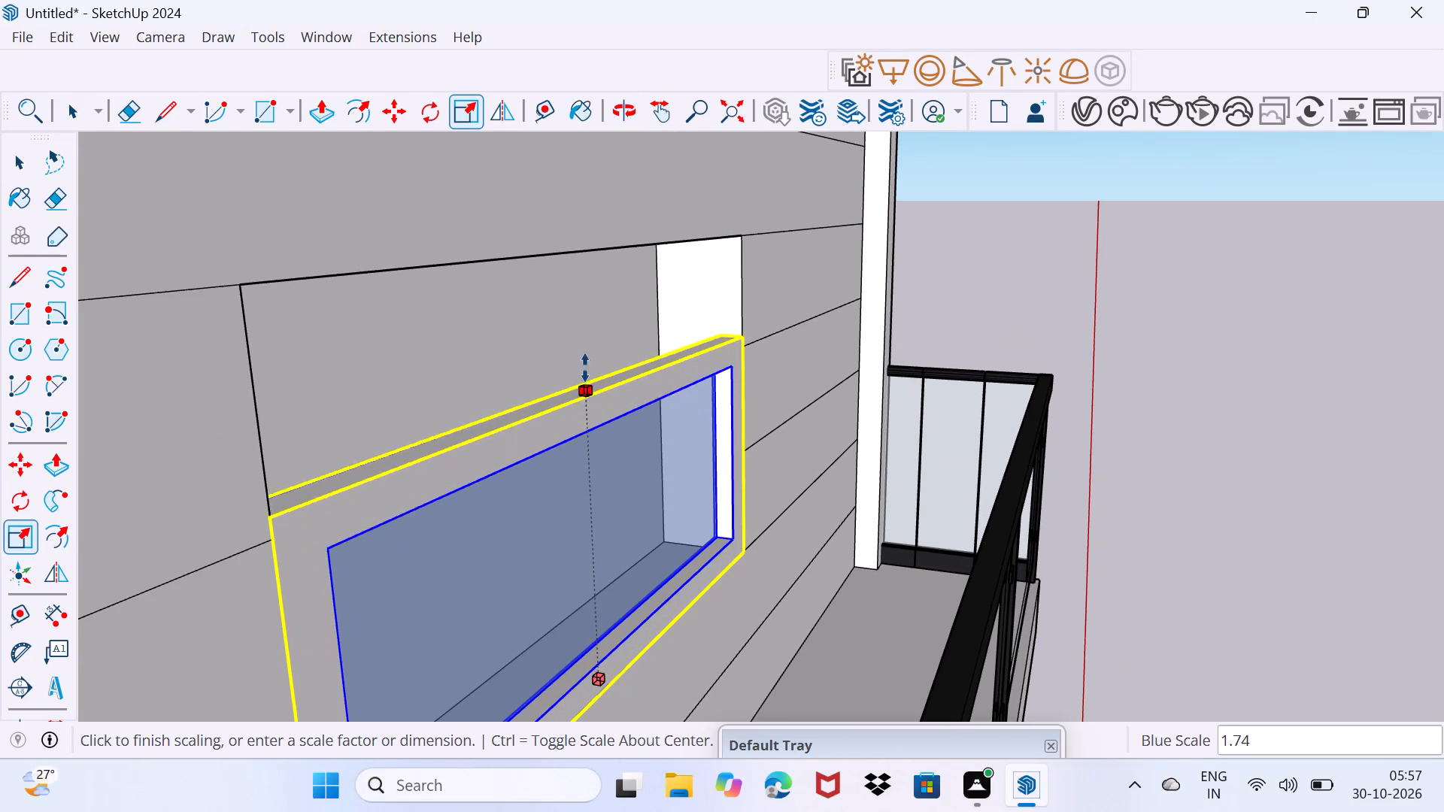
{"action": "left_click", "coordinate": [589, 252]}
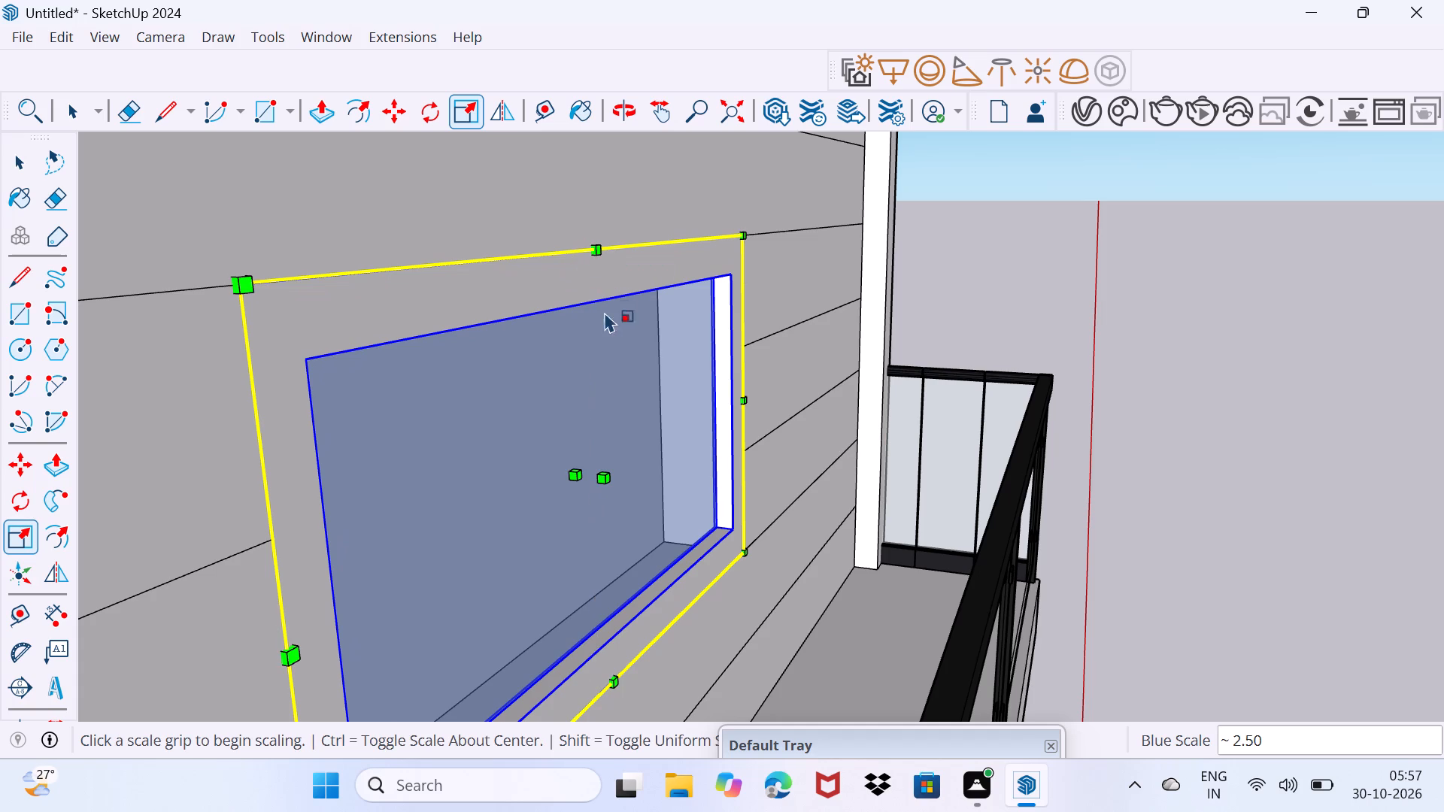
{"action": "key", "text": "space"}
{"action": "left_click_drag", "start_coordinate": [665, 618], "coordinate": [688, 544]}
Copy the fitted window unit straight up into the middle opening, matching its bottom corner to the opening's corner.
{"action": "middle_click_drag", "start_coordinate": [754, 539], "coordinate": [611, 566]}
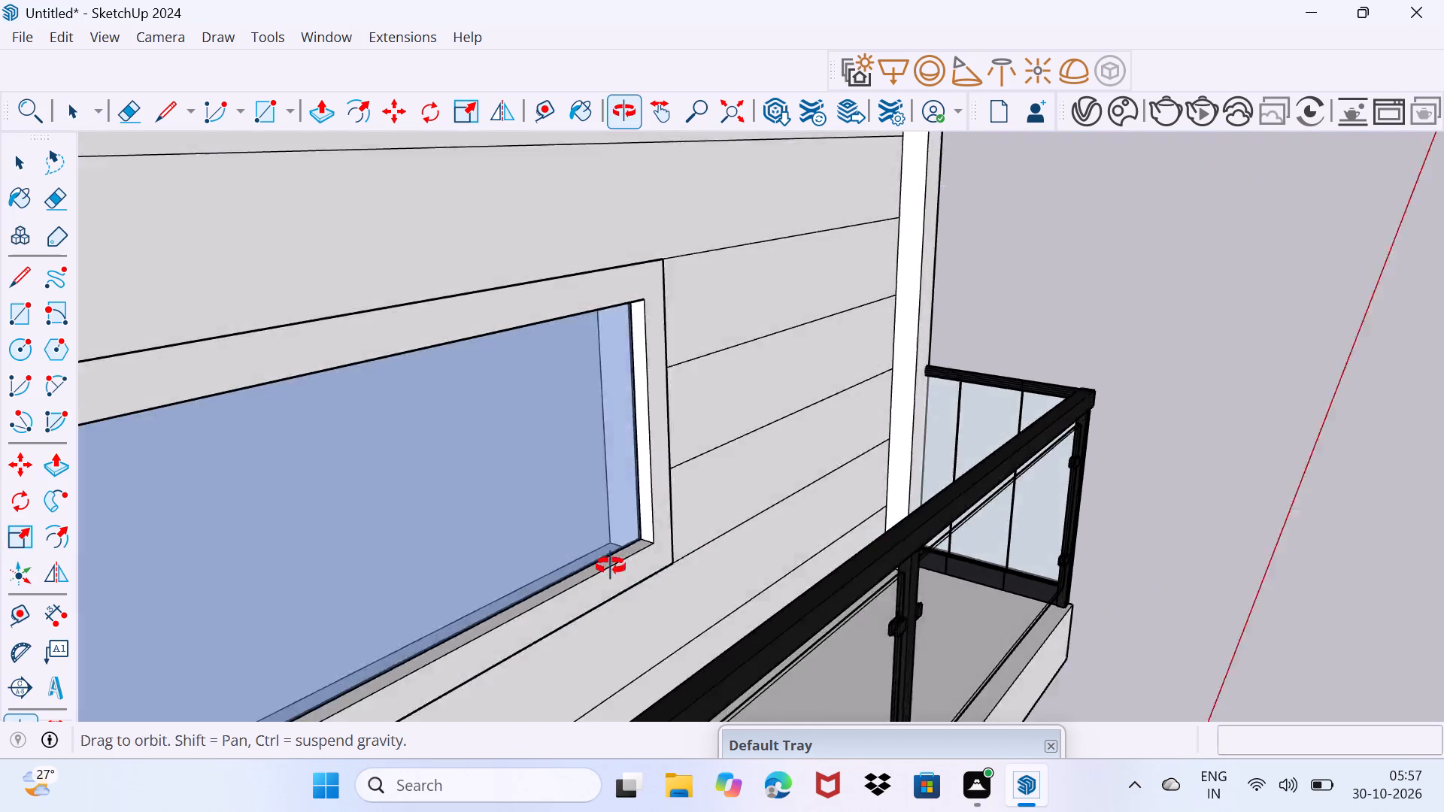
{"action": "middle_click_drag", "start_coordinate": [611, 566], "coordinate": [760, 676]}
{"action": "middle_click_drag", "start_coordinate": [760, 675], "coordinate": [640, 677]}
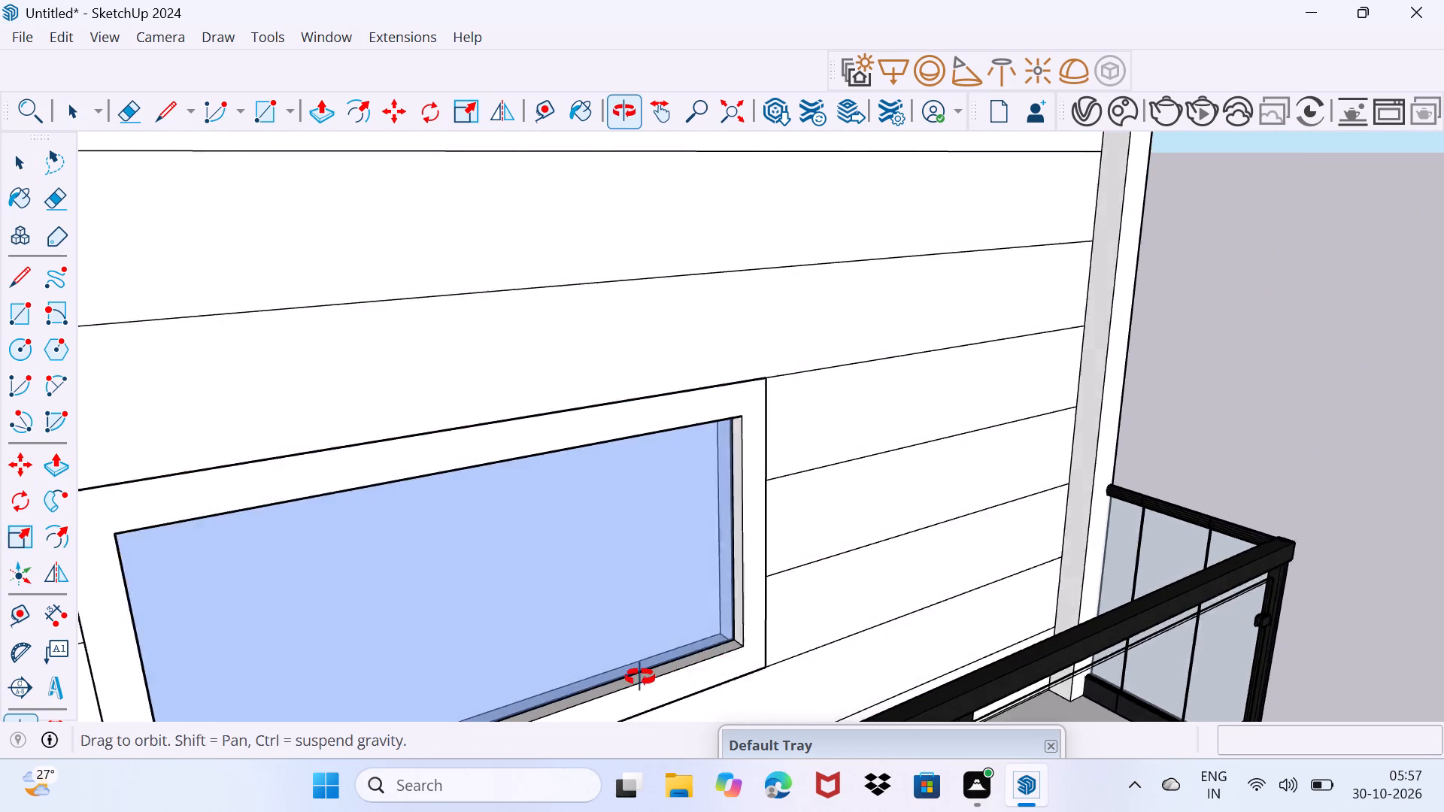
{"action": "middle_click_drag", "start_coordinate": [640, 677], "coordinate": [631, 677]}
{"action": "left_click", "coordinate": [711, 650]}
{"action": "key", "text": "m"}
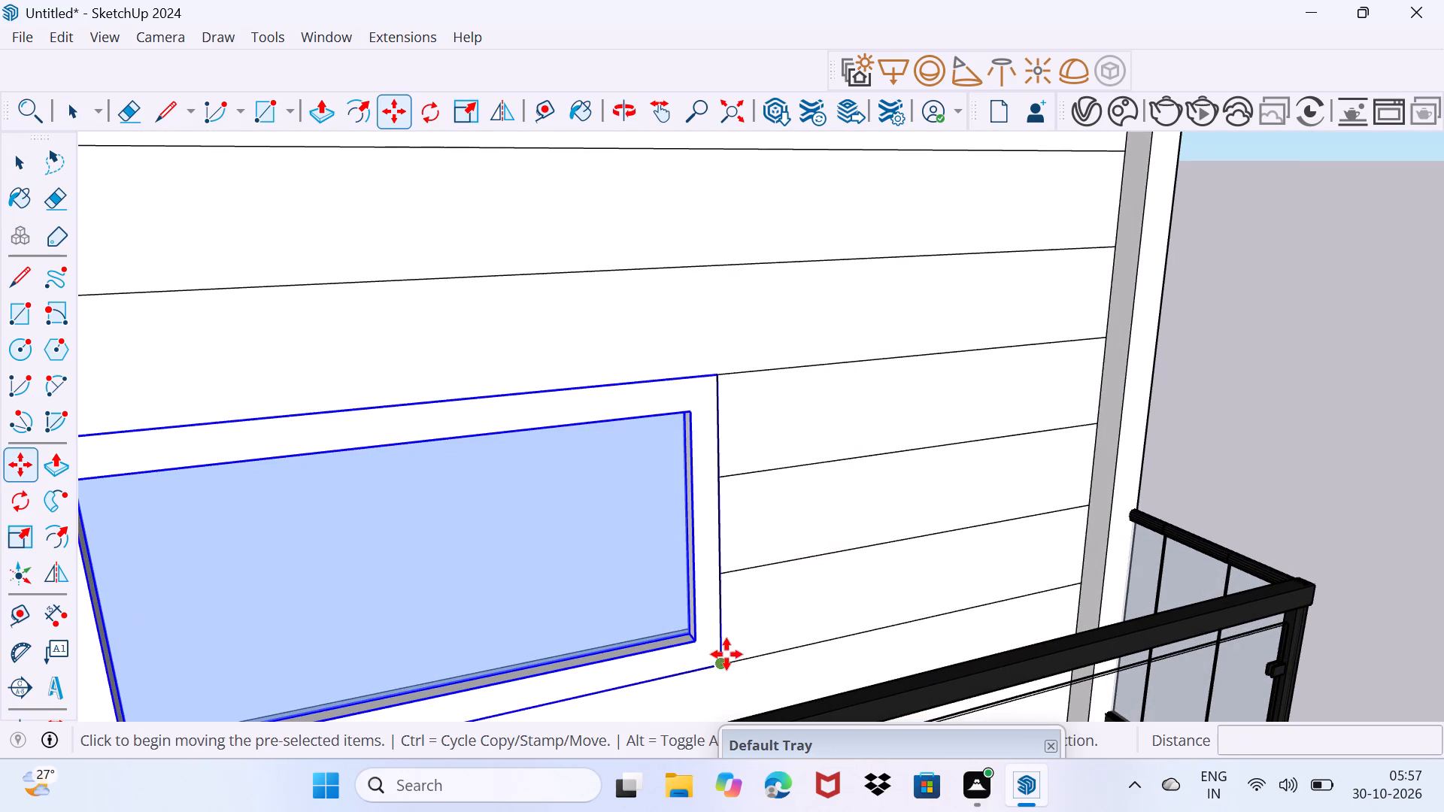
{"action": "left_click", "coordinate": [720, 668]}
{"action": "scroll", "coordinate": [730, 544], "scroll_direction": "down", "scroll_amount": 5}
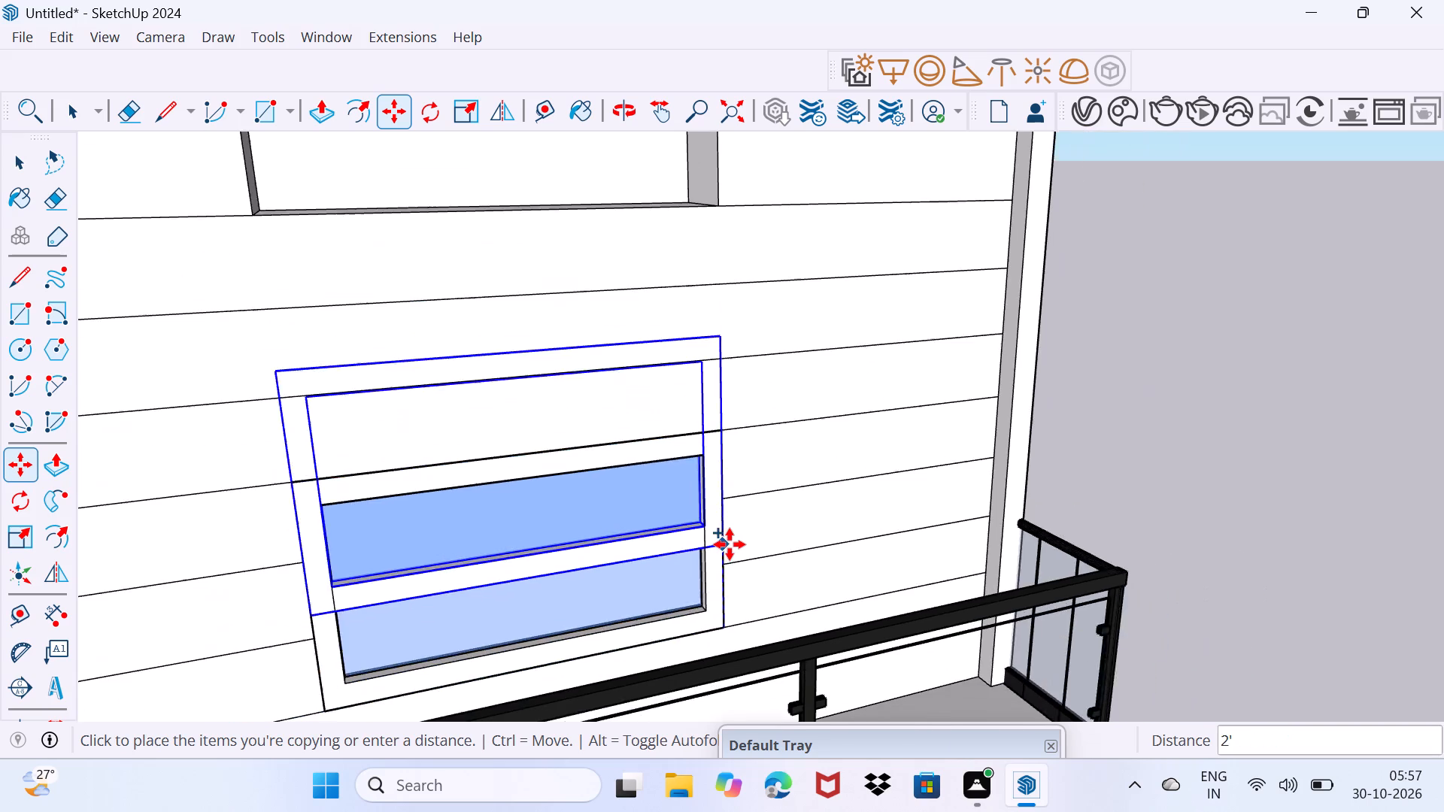
{"action": "scroll", "coordinate": [730, 544], "scroll_direction": "down", "scroll_amount": 3}
{"action": "middle_click_drag", "start_coordinate": [706, 451], "coordinate": [783, 577]}
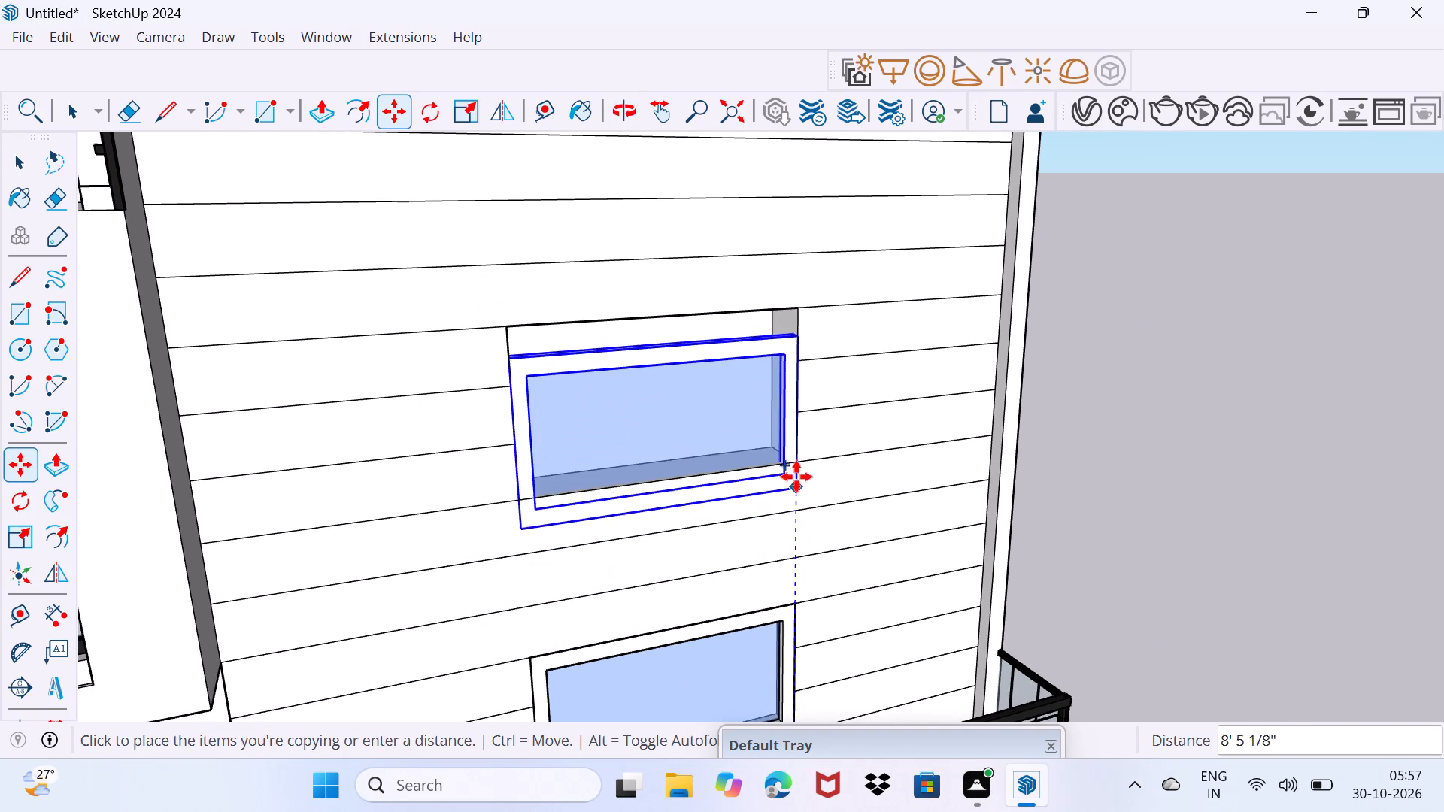
{"action": "left_click", "coordinate": [796, 460]}
Copy the window unit about 18' 4 1/16" up from the middle opening into the topmost opening of the clad wall.
{"action": "left_click", "coordinate": [795, 465]}
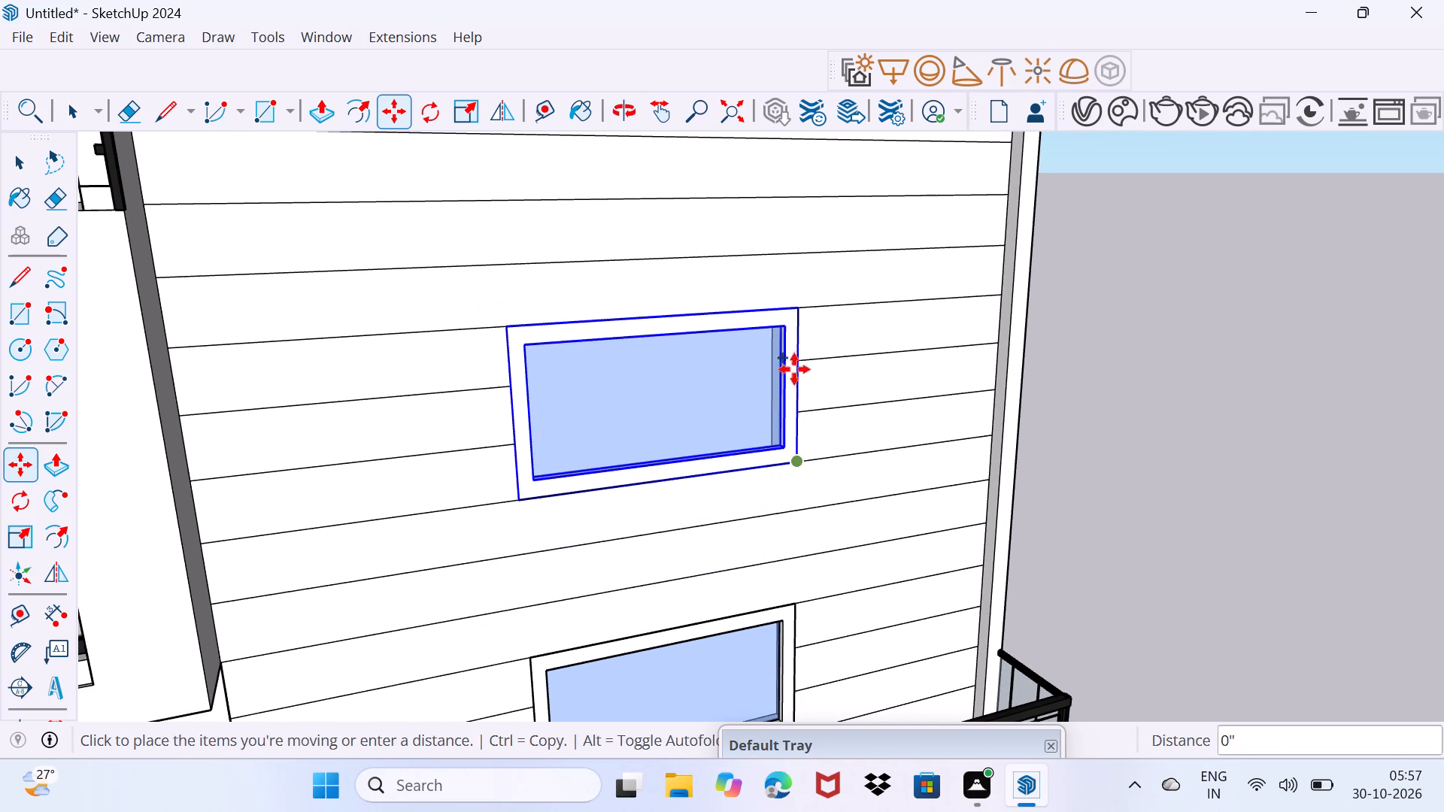
{"action": "scroll", "coordinate": [789, 343], "scroll_direction": "down", "scroll_amount": 8}
{"action": "middle_click_drag", "start_coordinate": [790, 341], "coordinate": [869, 645], "text": "shift"}
{"action": "left_click", "coordinate": [875, 406]}
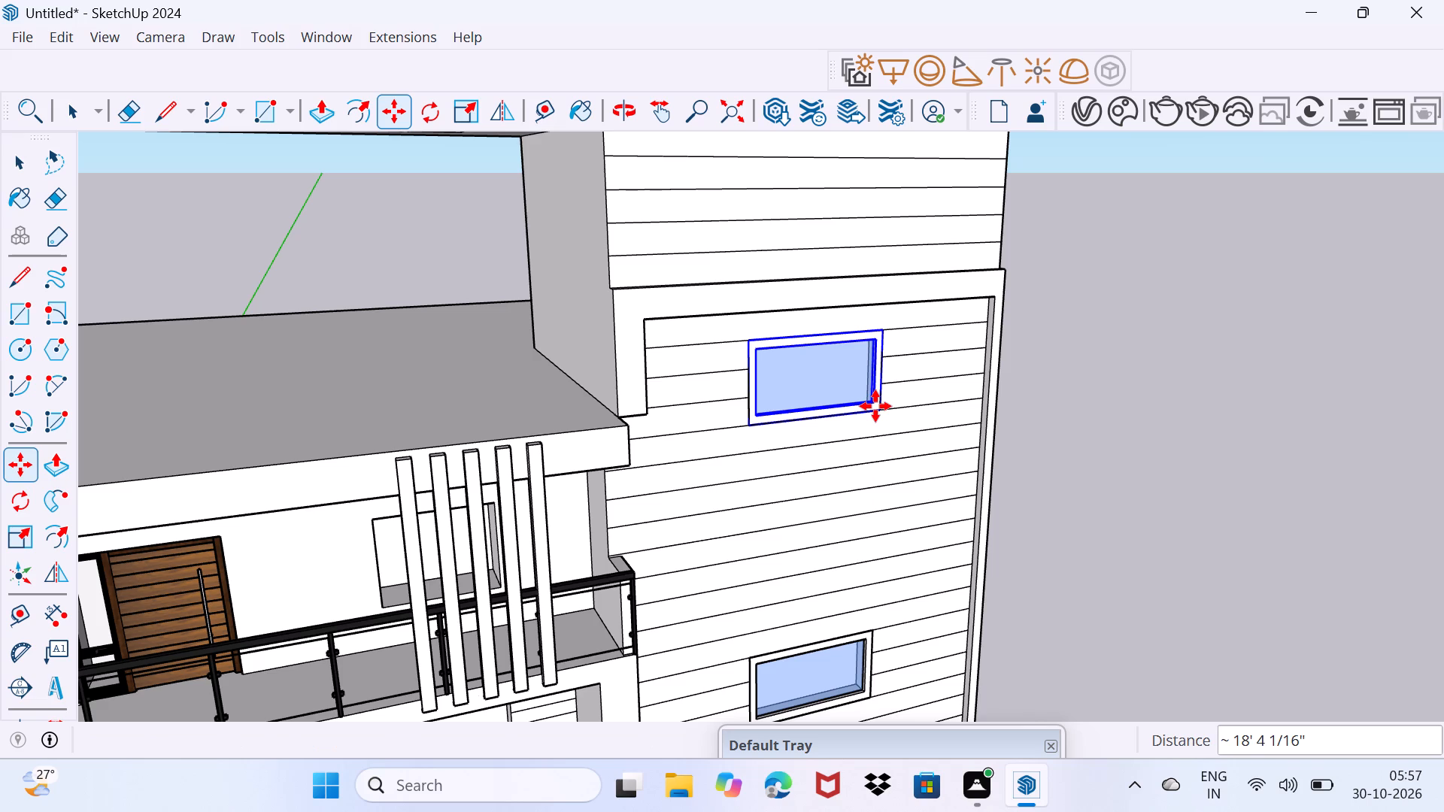
{"action": "key", "text": "space"}
{"action": "left_click_drag", "start_coordinate": [862, 465], "coordinate": [916, 403]}
Copy the uppermost balcony's glass railing up onto the roof terrace's front edge, snapping its lower corner to the slab corner beside the clad wall.
{"action": "middle_click_drag", "start_coordinate": [838, 451], "coordinate": [856, 314]}
{"action": "scroll", "coordinate": [854, 320], "scroll_direction": "down", "scroll_amount": 5}
{"action": "scroll", "coordinate": [884, 471], "scroll_direction": "down", "scroll_amount": 1}
{"action": "middle_click_drag", "start_coordinate": [882, 472], "coordinate": [839, 431]}
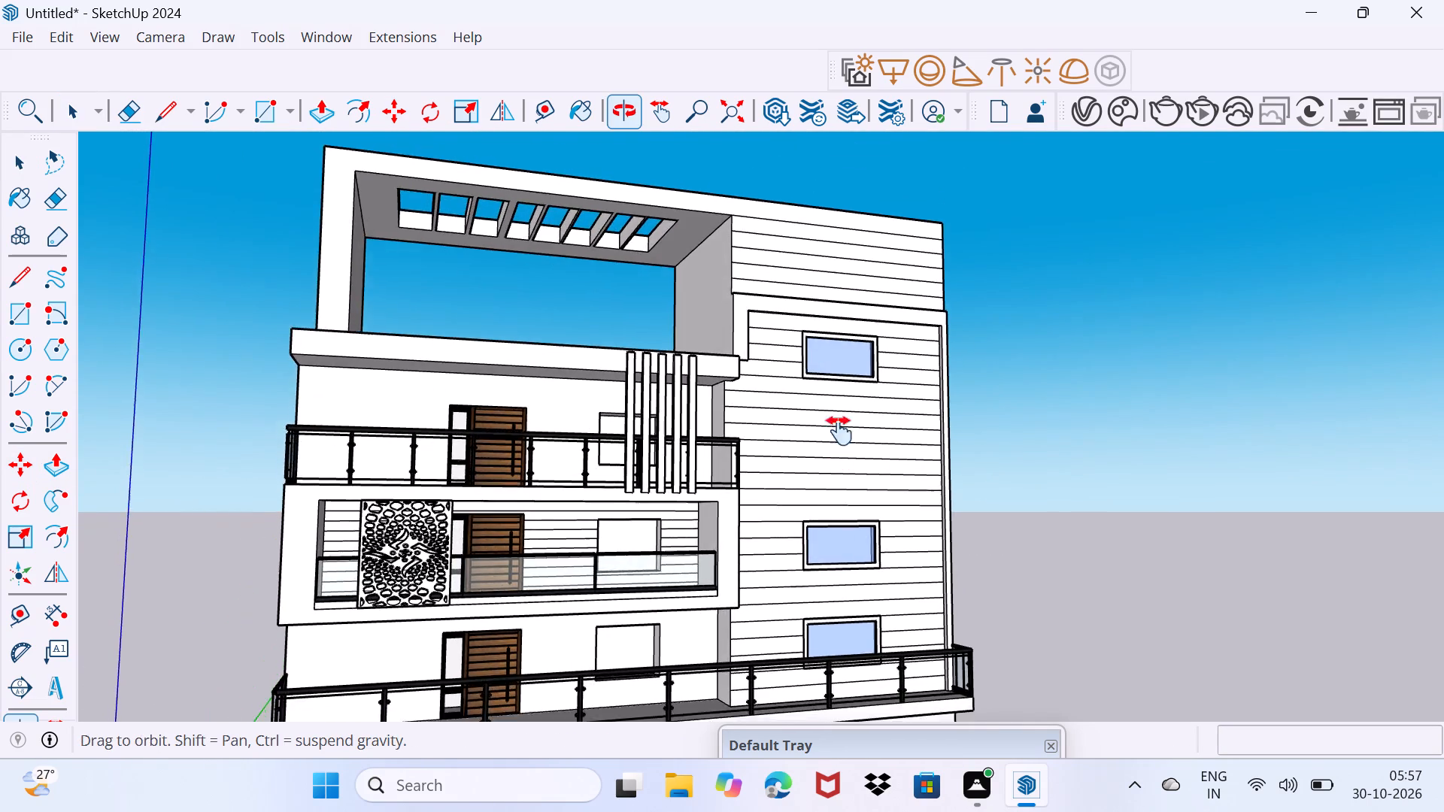
{"action": "middle_click_drag", "start_coordinate": [839, 431], "coordinate": [839, 355]}
{"action": "middle_click_drag", "start_coordinate": [799, 440], "coordinate": [804, 530]}
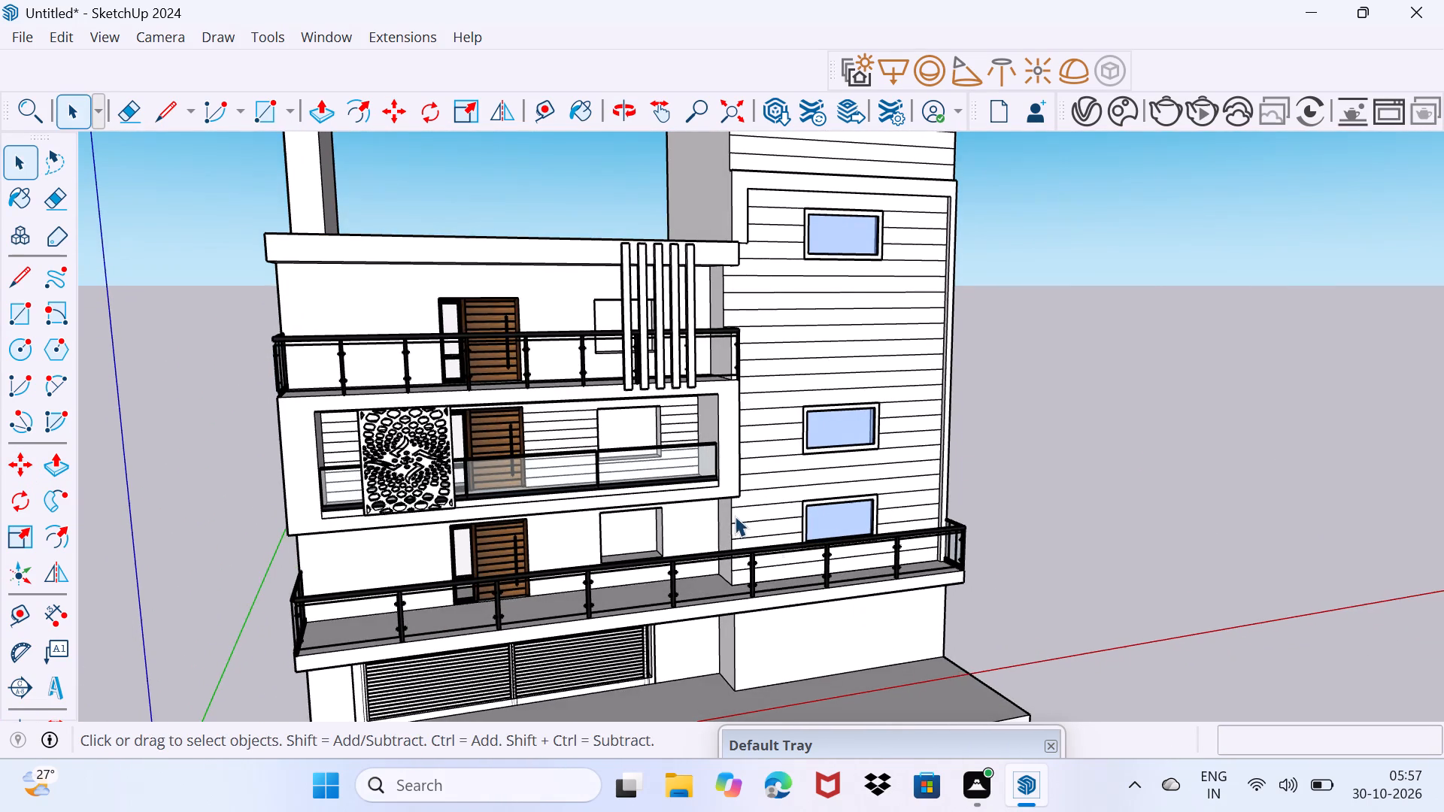
{"action": "scroll", "coordinate": [735, 515], "scroll_direction": "up", "scroll_amount": 3}
{"action": "left_click", "coordinate": [736, 311]}
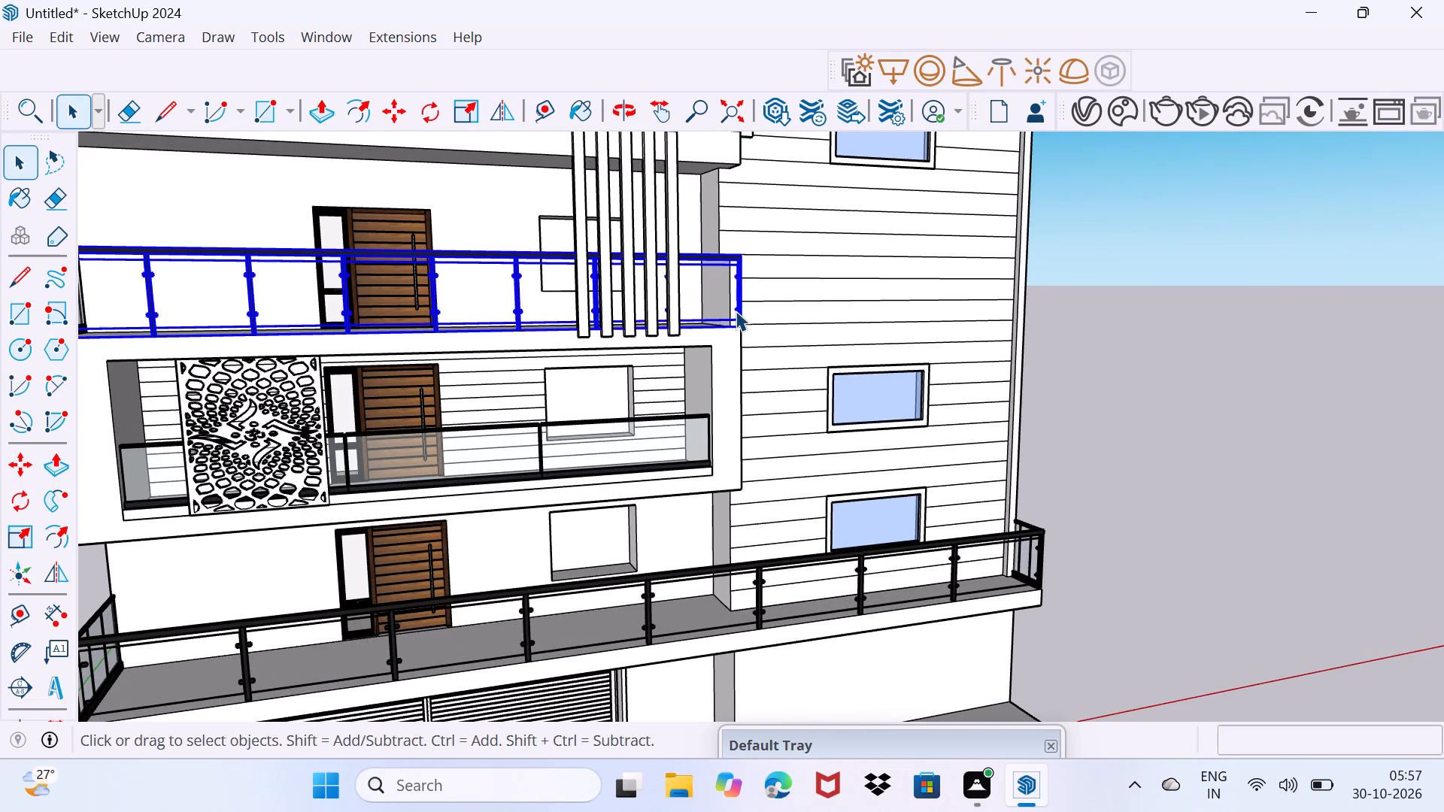
{"action": "key", "text": "m"}
{"action": "left_click", "coordinate": [742, 331]}
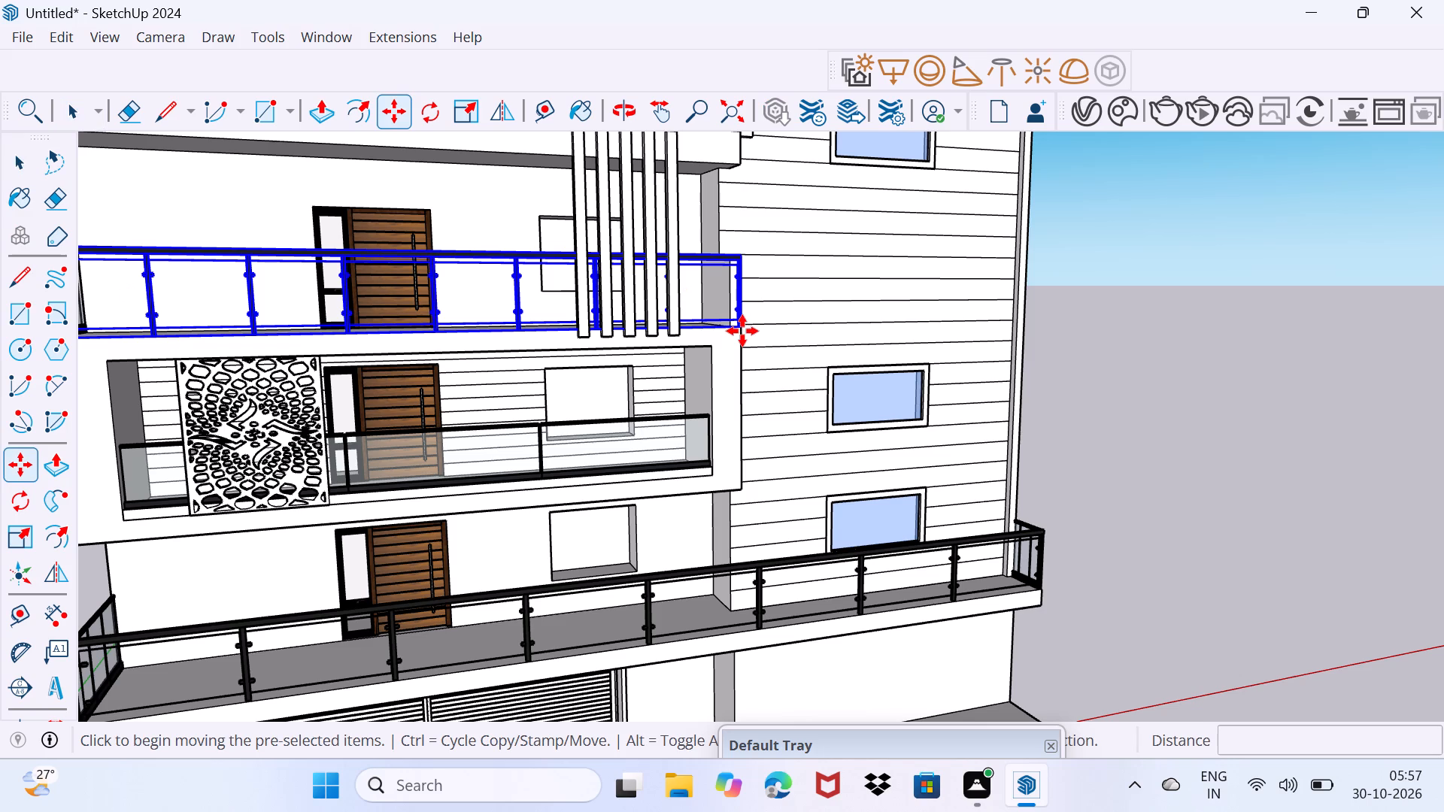
{"action": "middle_click_drag", "start_coordinate": [727, 240], "coordinate": [781, 519], "text": "shift"}
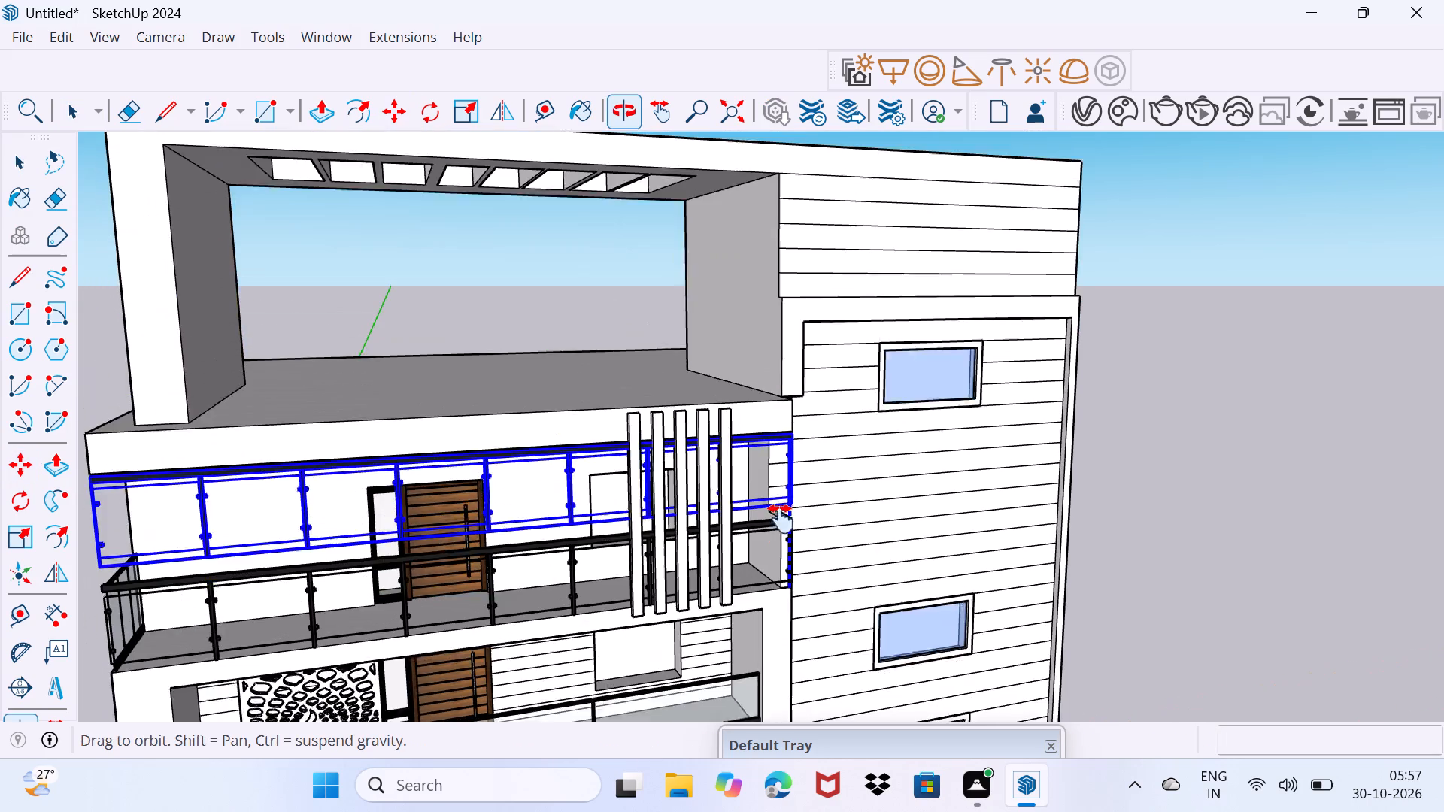
{"action": "middle_click_drag", "start_coordinate": [781, 519], "coordinate": [781, 518], "text": "shift"}
{"action": "scroll", "coordinate": [781, 408], "scroll_direction": "up", "scroll_amount": 8}
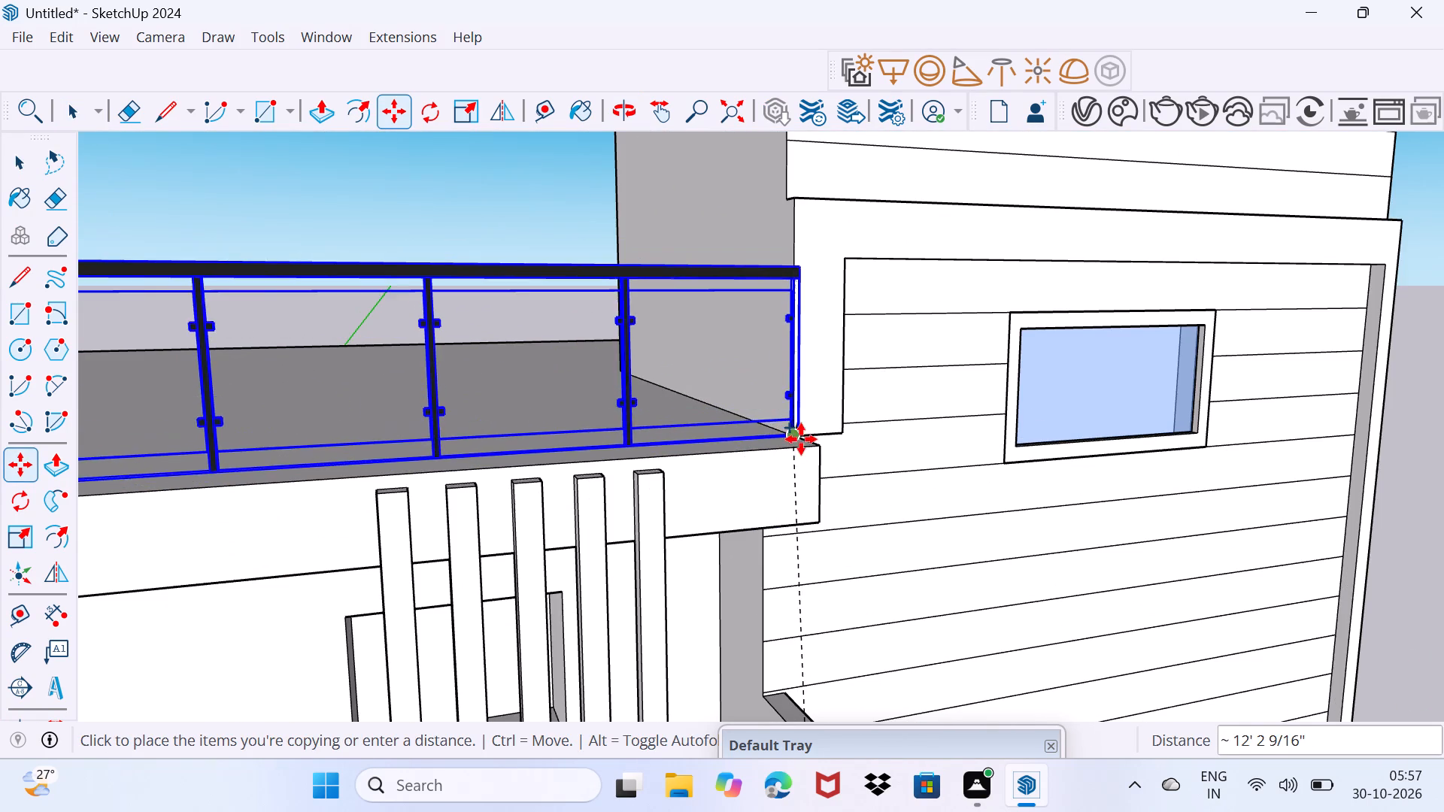
{"action": "left_click", "coordinate": [805, 447]}
Copy the terrace slab's side top edge 8" inward, at the railing end farthest from the clad wall.
{"action": "middle_click_drag", "start_coordinate": [803, 435], "coordinate": [787, 443]}
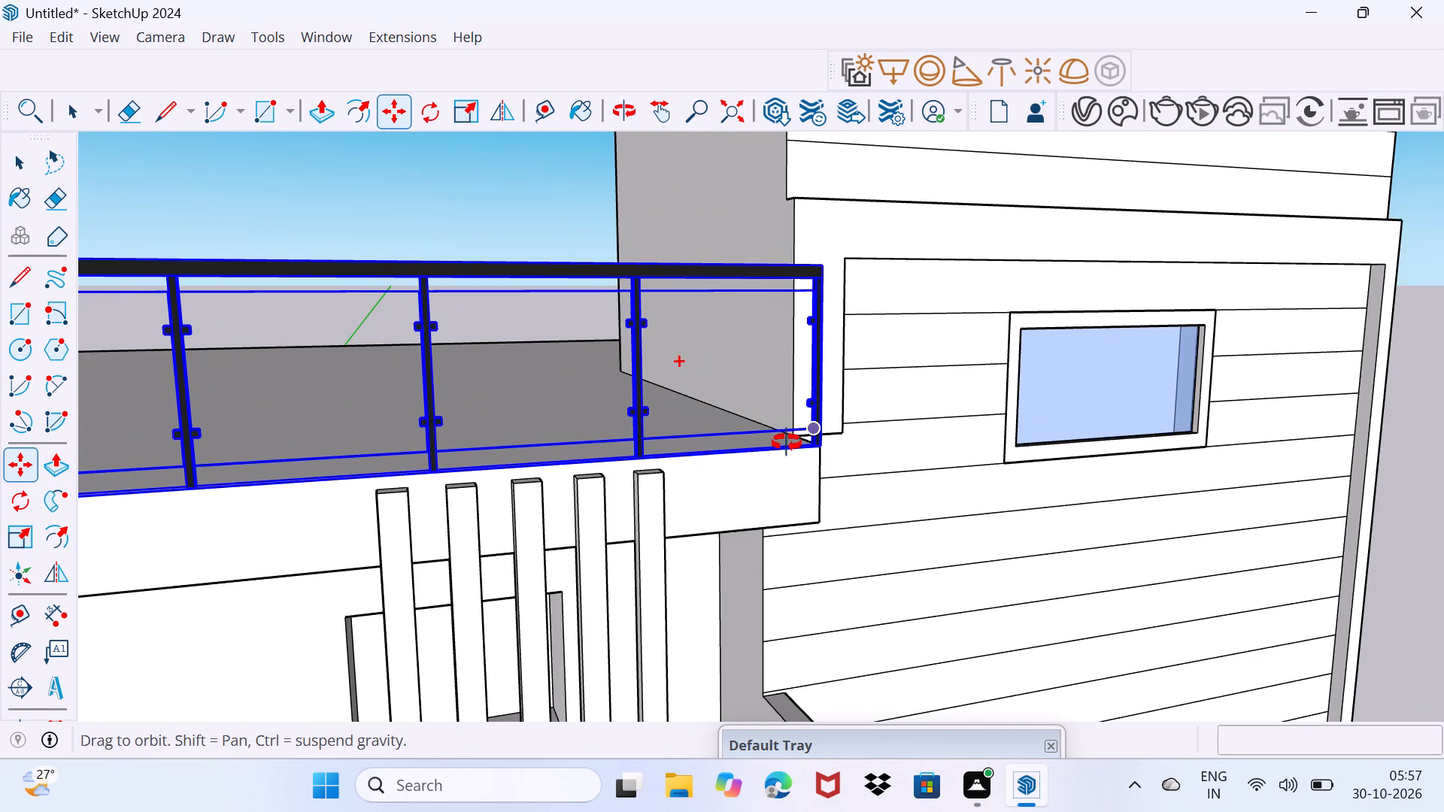
{"action": "middle_click_drag", "start_coordinate": [787, 443], "coordinate": [942, 469]}
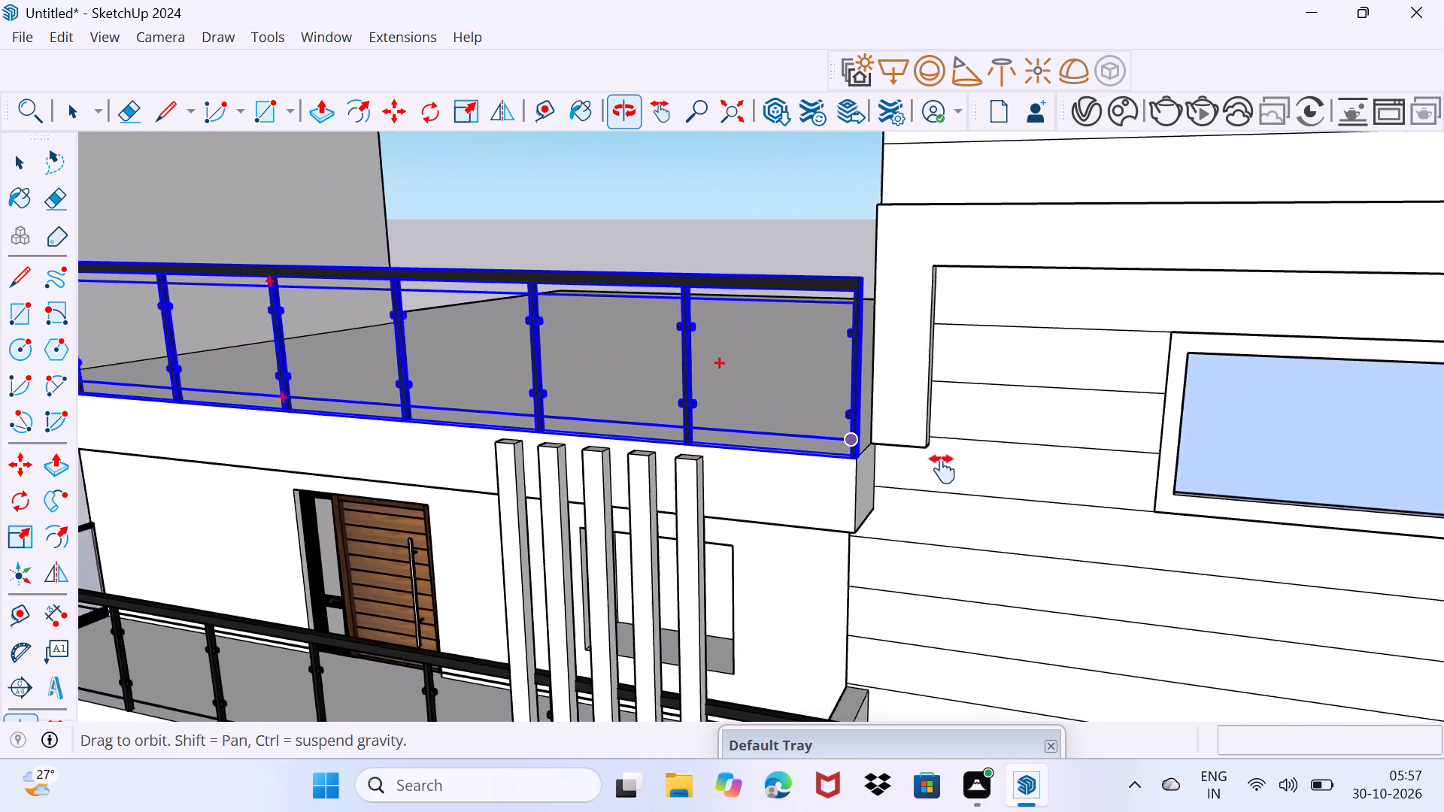
{"action": "middle_click_drag", "start_coordinate": [942, 469], "coordinate": [1431, 521]}
{"action": "middle_click_drag", "start_coordinate": [584, 450], "coordinate": [1033, 471]}
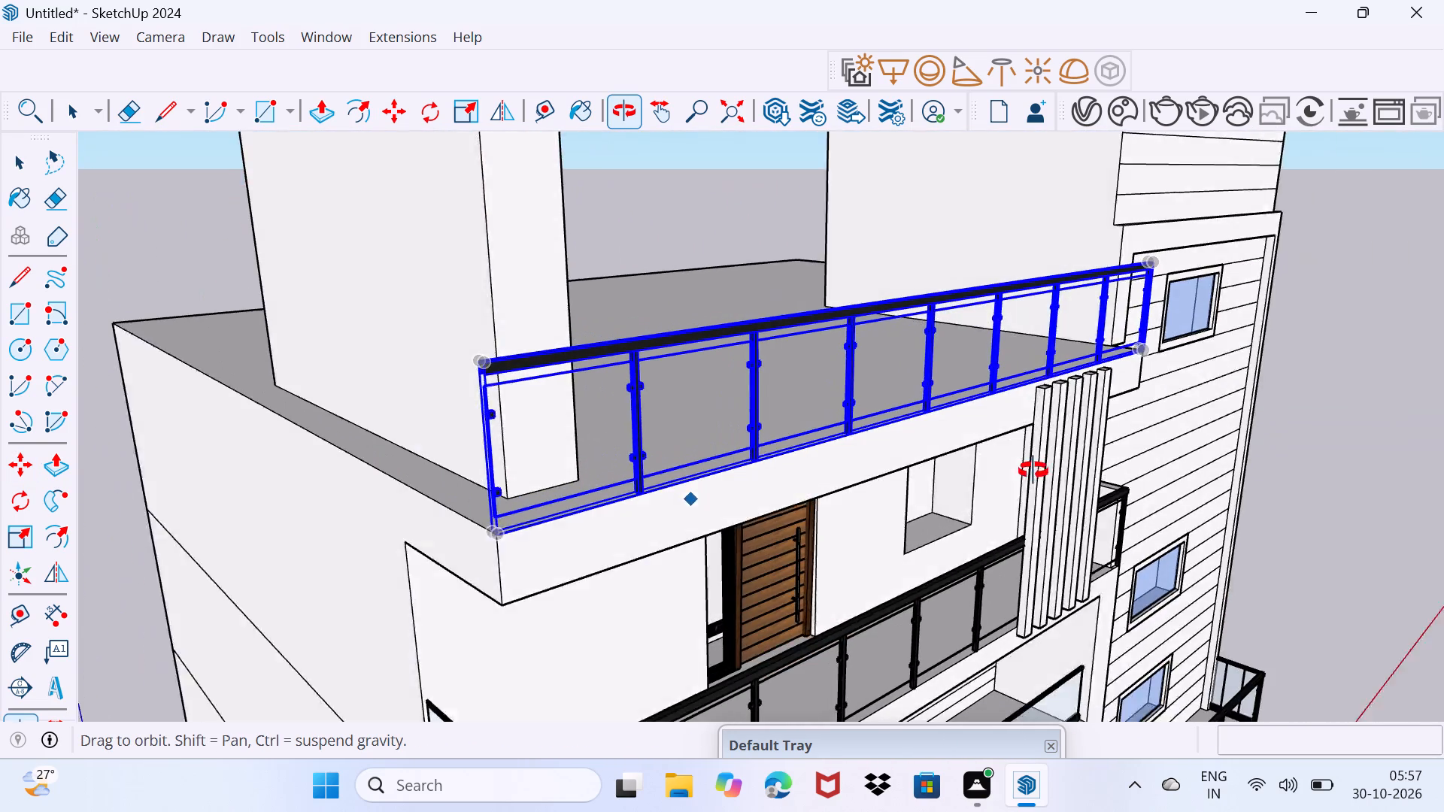
{"action": "middle_click_drag", "start_coordinate": [1033, 471], "coordinate": [1034, 470]}
{"action": "key", "text": "space"}
{"action": "left_click", "coordinate": [432, 505]}
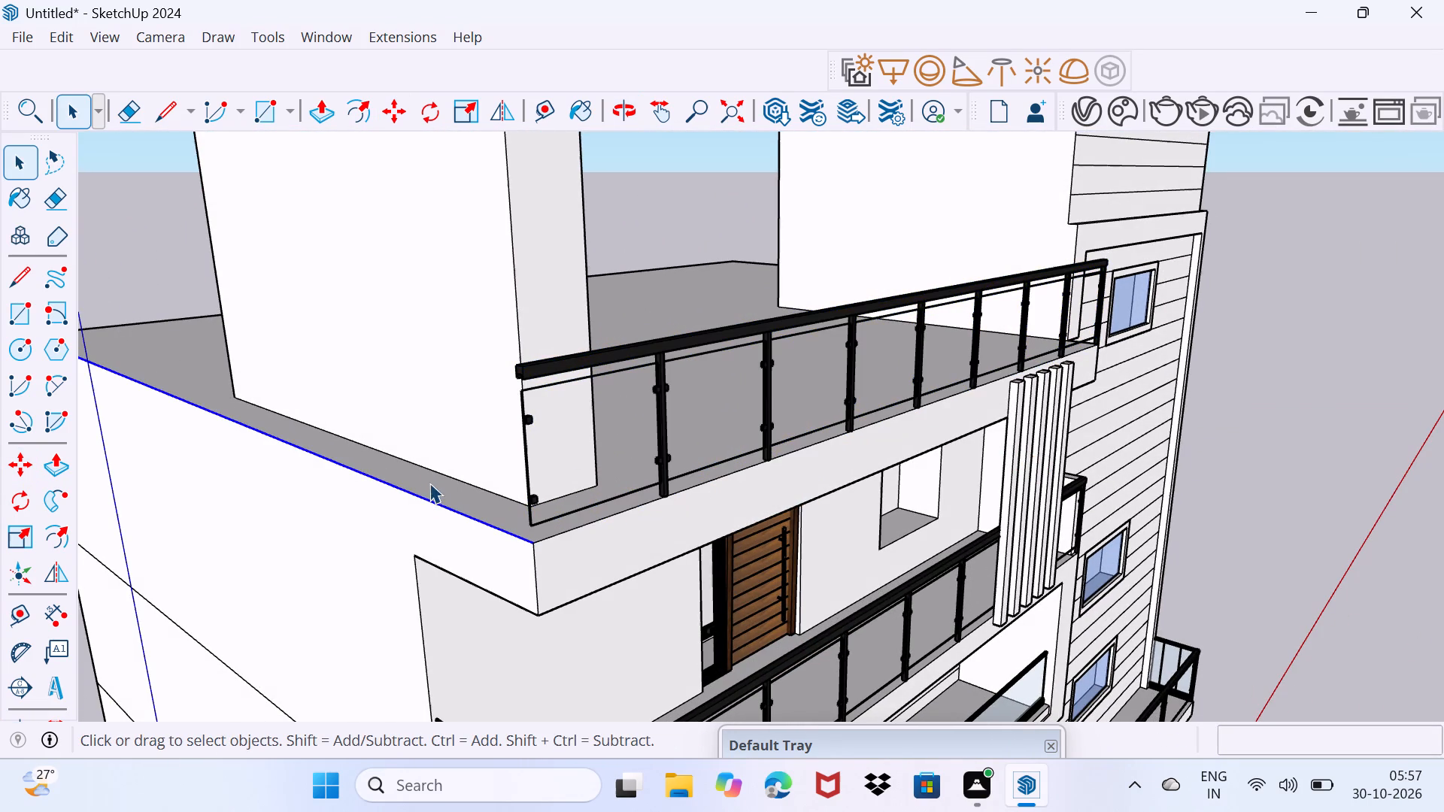
{"action": "key", "text": "ctrl+z"}
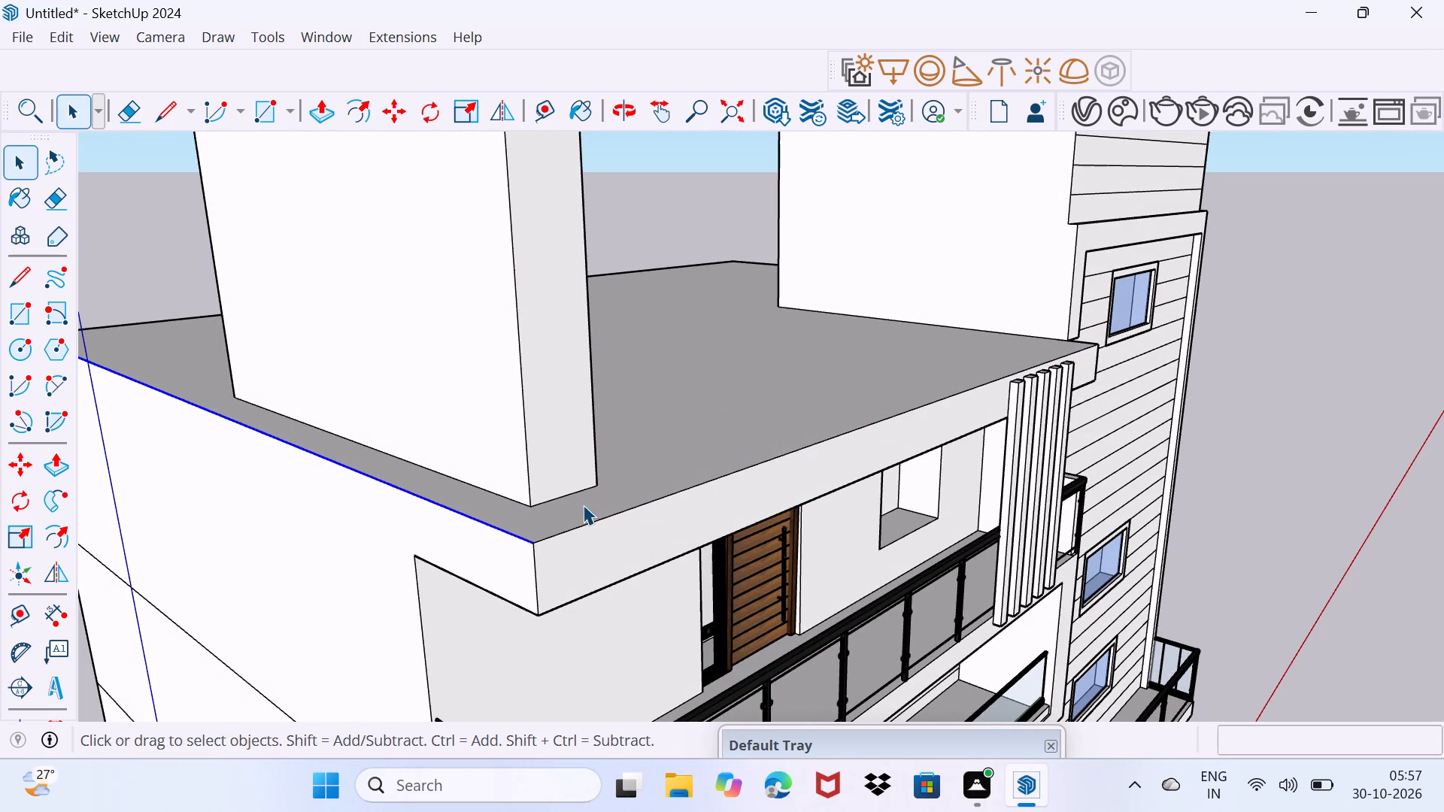
{"action": "key", "text": "ctrl+y"}
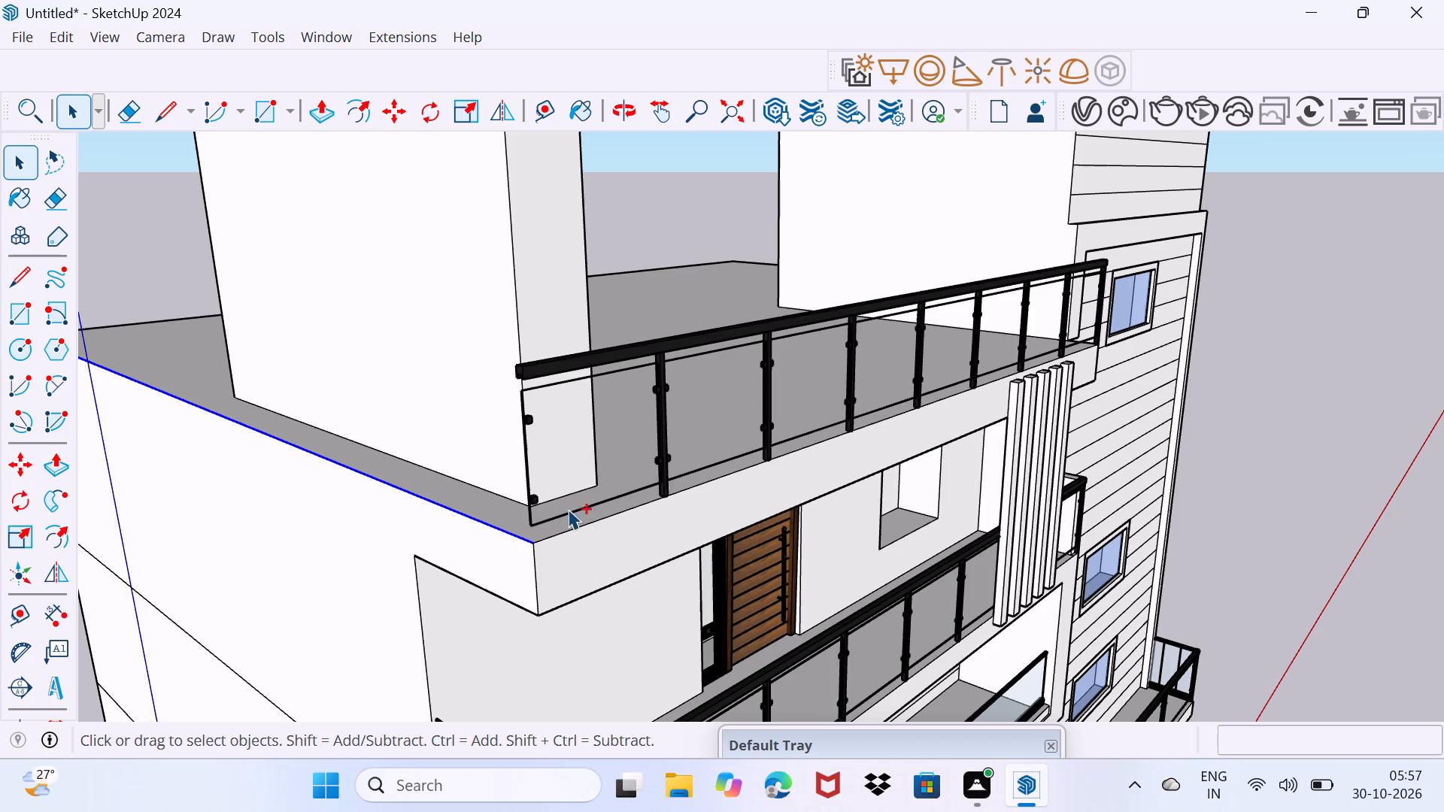
{"action": "key", "text": "ctrl+y"}
{"action": "scroll", "coordinate": [588, 509], "scroll_direction": "up", "scroll_amount": 2}
{"action": "middle_click_drag", "start_coordinate": [584, 511], "coordinate": [690, 530]}
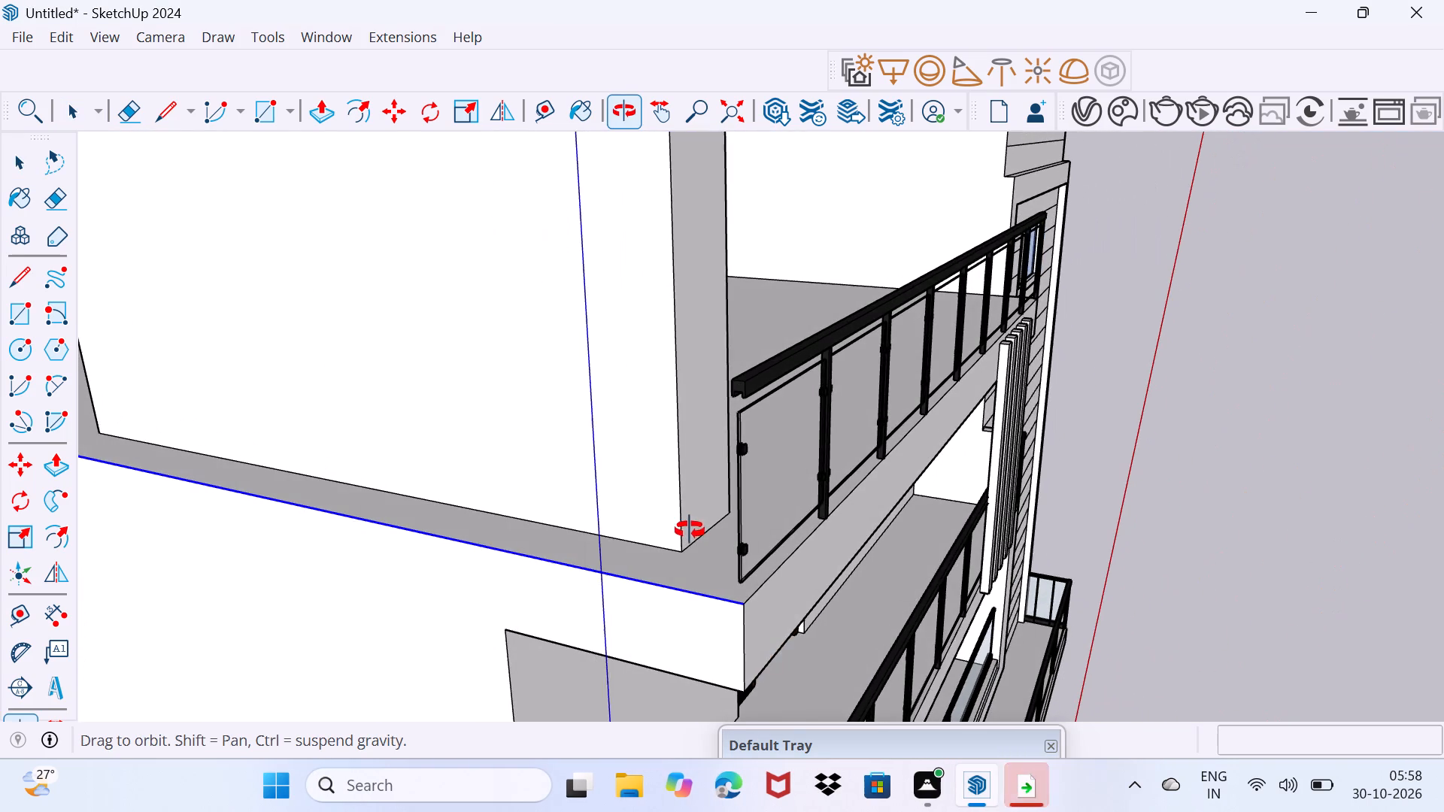
{"action": "middle_click_drag", "start_coordinate": [690, 530], "coordinate": [690, 530]}
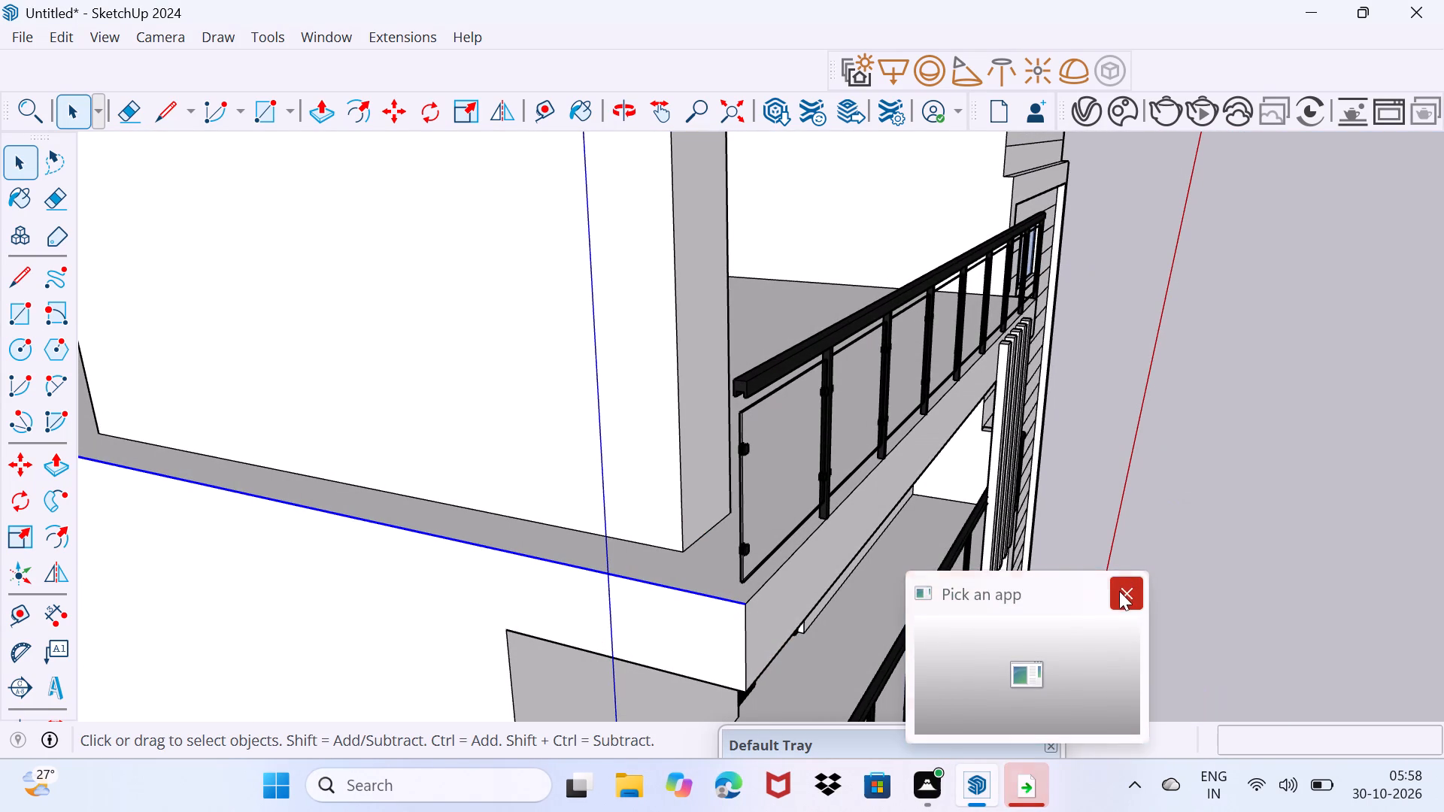
{"action": "left_click", "coordinate": [1118, 591]}
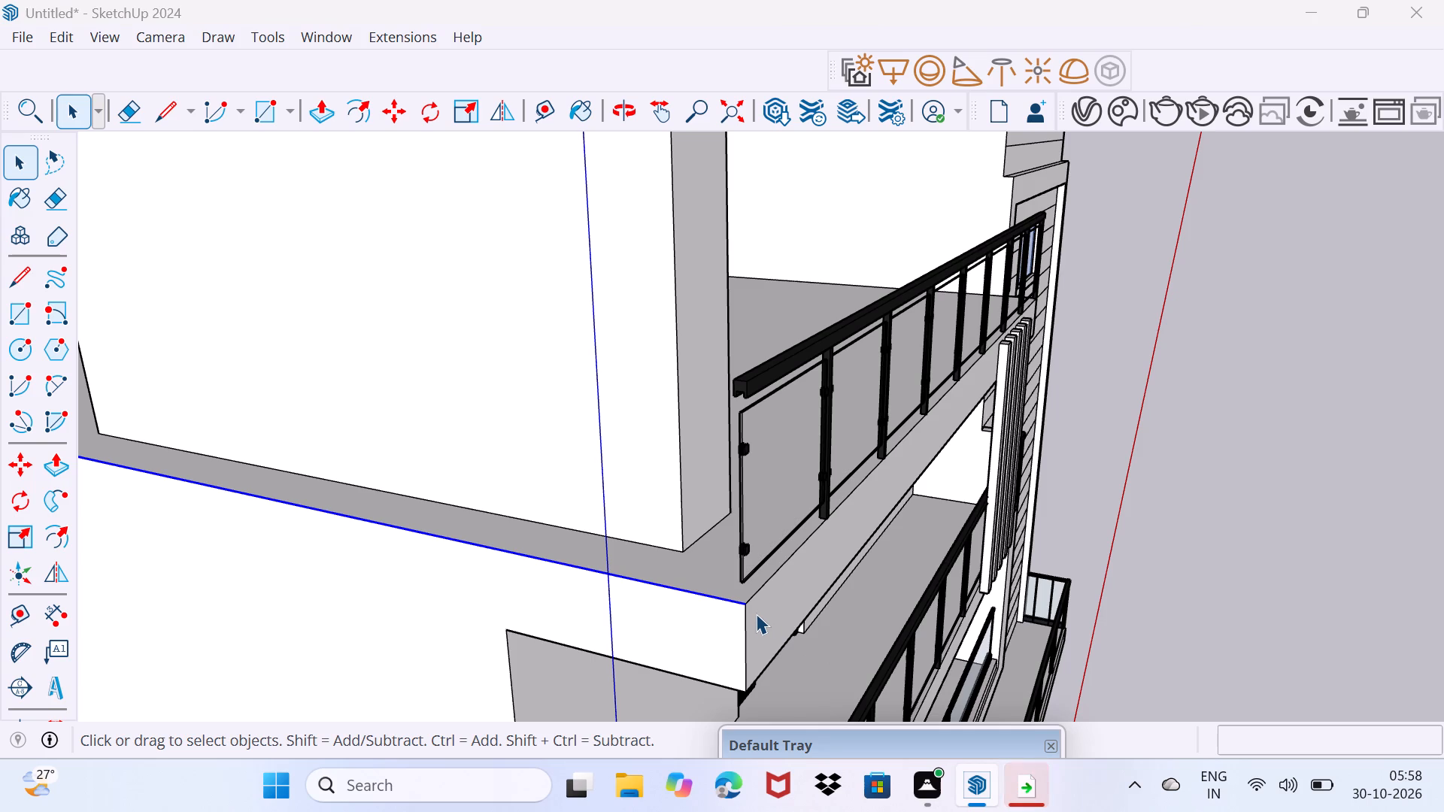
{"action": "key", "text": "m"}
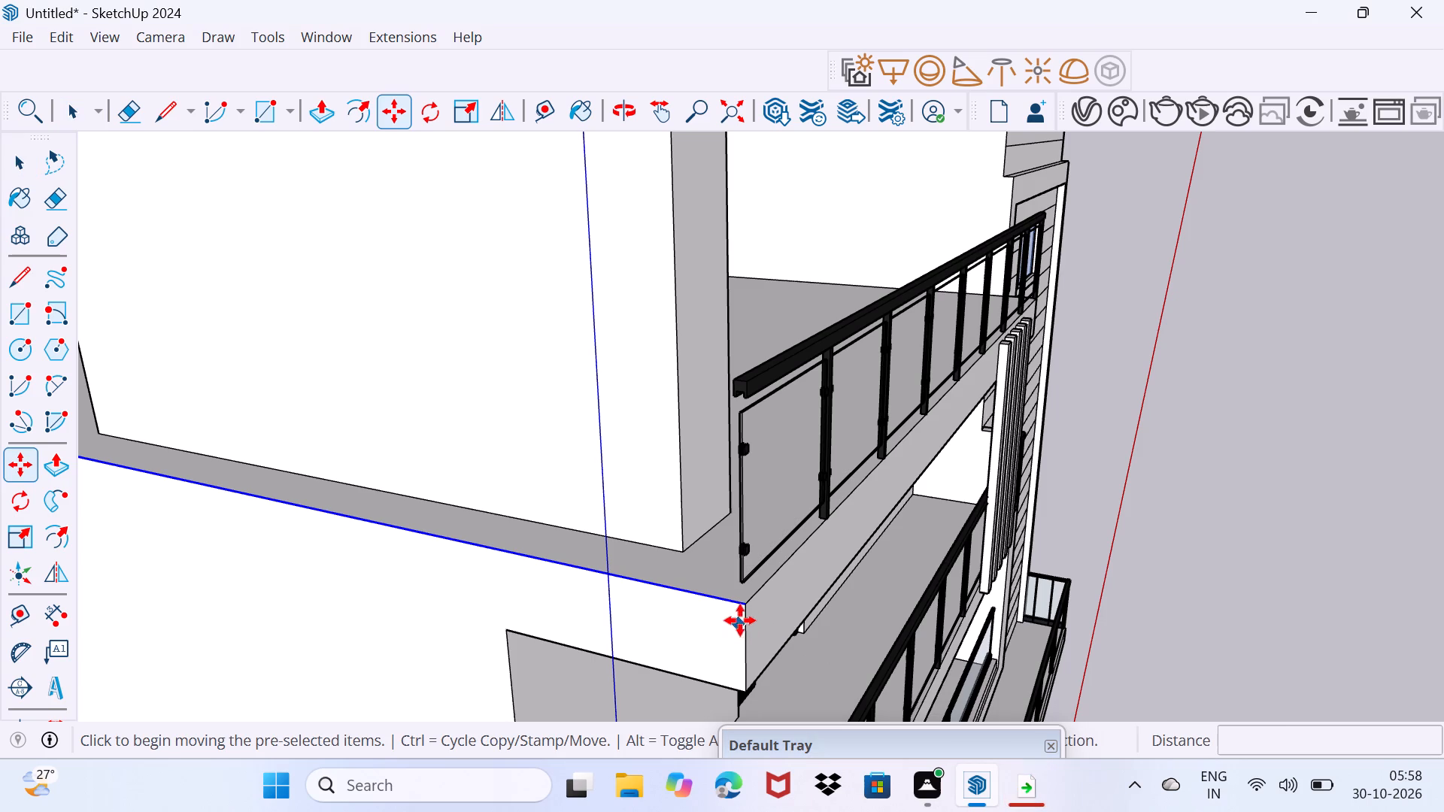
{"action": "left_click", "coordinate": [745, 606]}
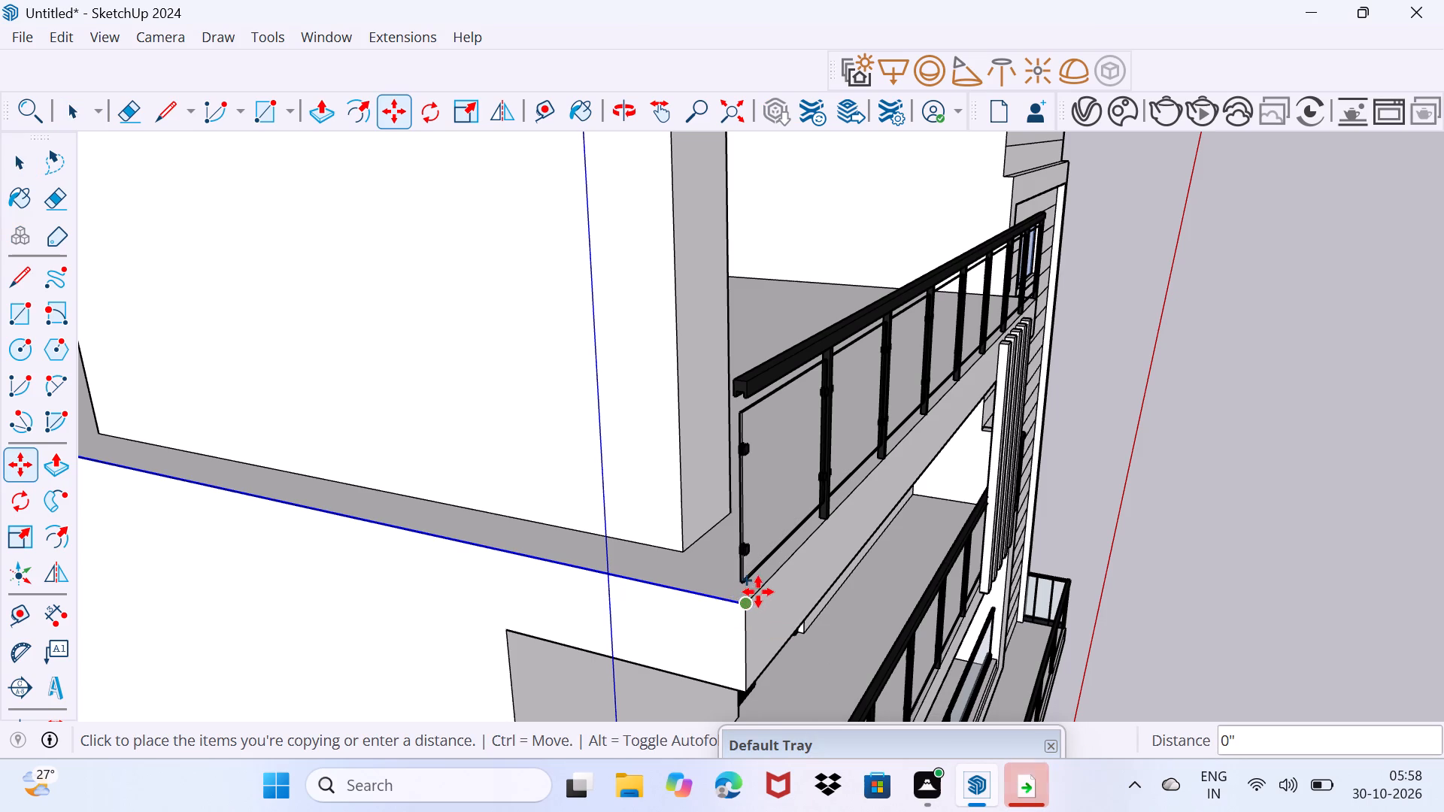
{"action": "left_click", "coordinate": [763, 587]}
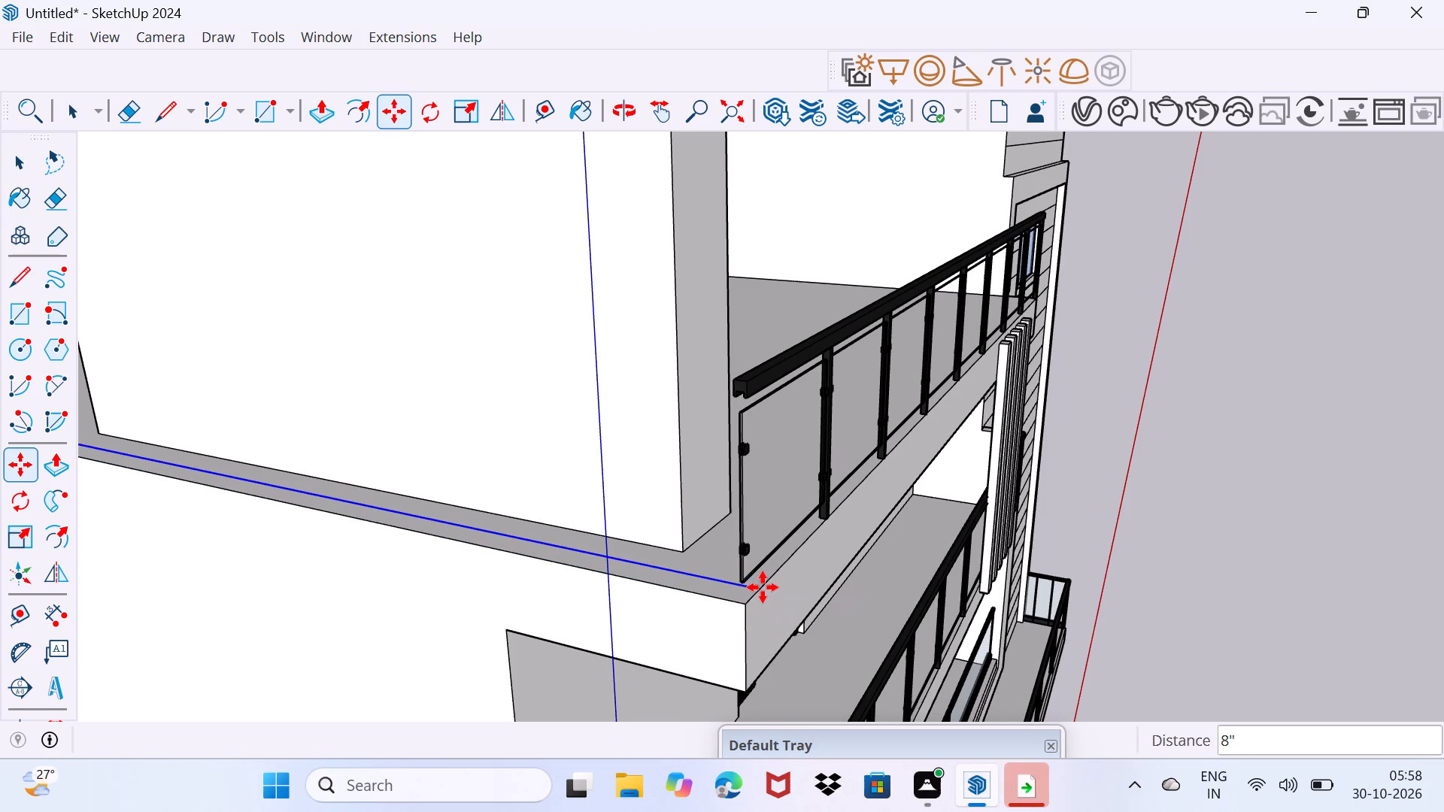
Push/Pull the narrow strip along the terrace's side edge up about 4' 6 1/4" to the railing's top, forming a parapet wall.
{"action": "key", "text": "space"}
{"action": "left_click", "coordinate": [724, 589]}
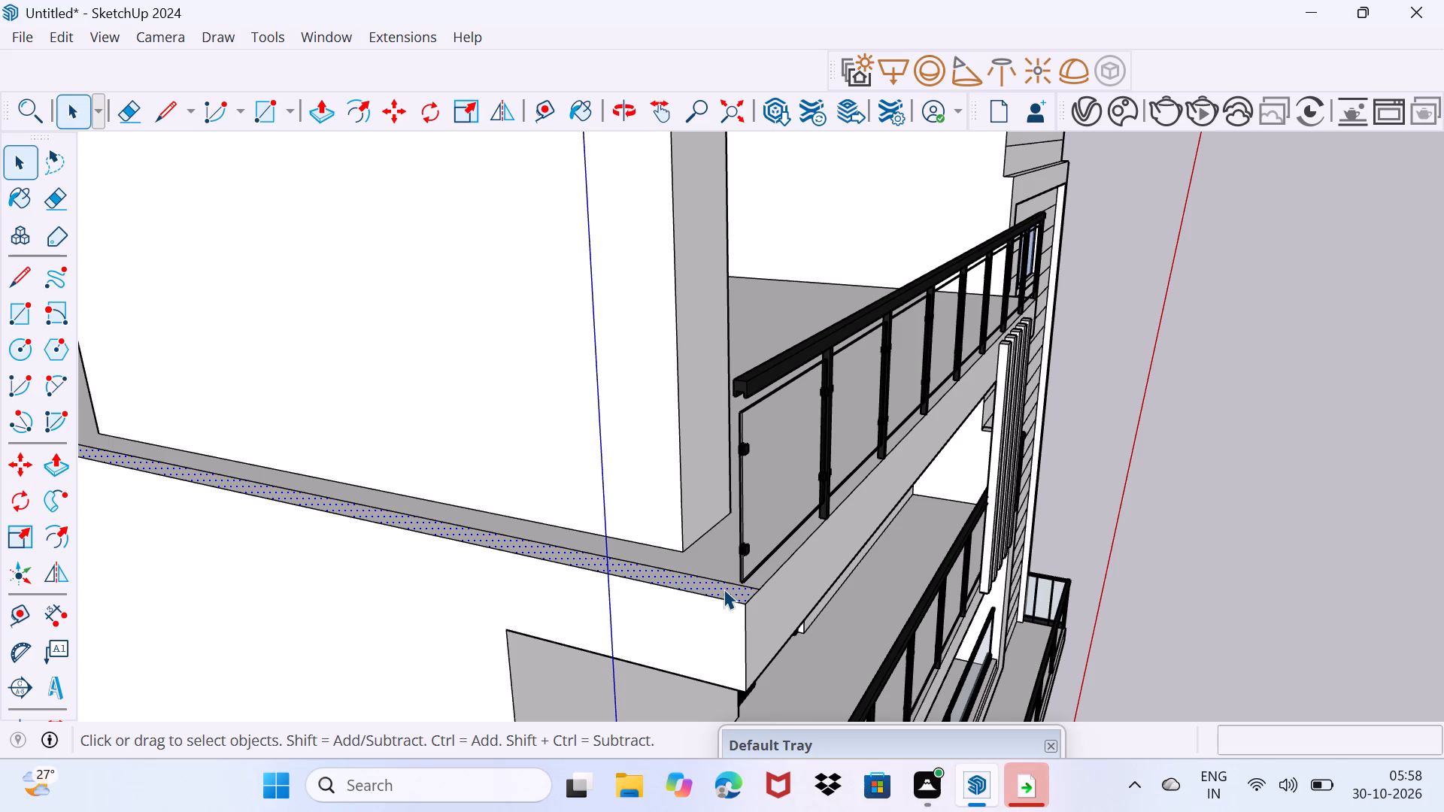
{"action": "key", "text": "p"}
{"action": "left_click", "coordinate": [724, 589]}
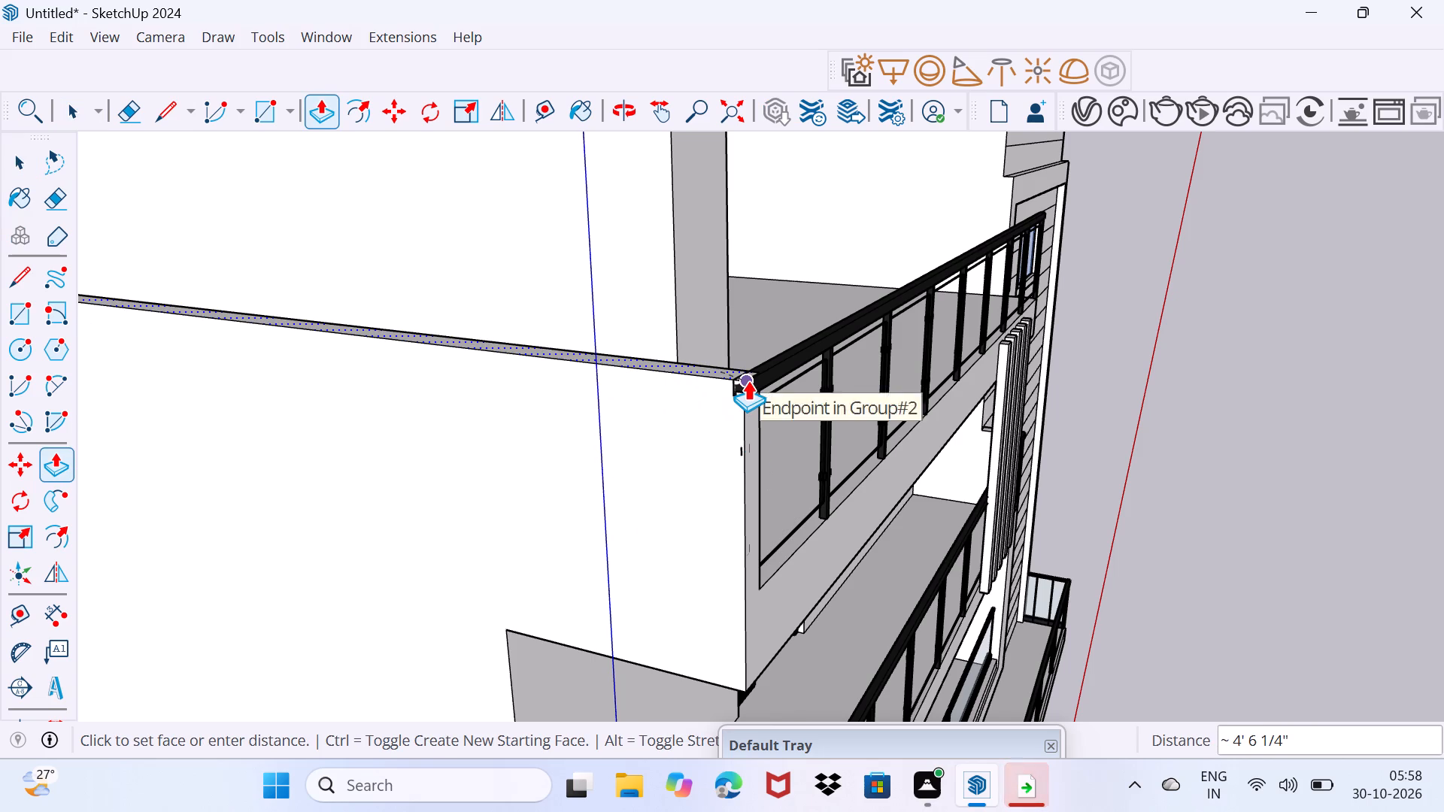
{"action": "left_click", "coordinate": [748, 380]}
{"action": "key", "text": "space"}
{"action": "left_click_drag", "start_coordinate": [734, 462], "coordinate": [739, 450]}
Scale the roof terrace railing to about 0.99 of its length so its end clears the side parapet wall.
{"action": "middle_click_drag", "start_coordinate": [766, 487], "coordinate": [654, 474]}
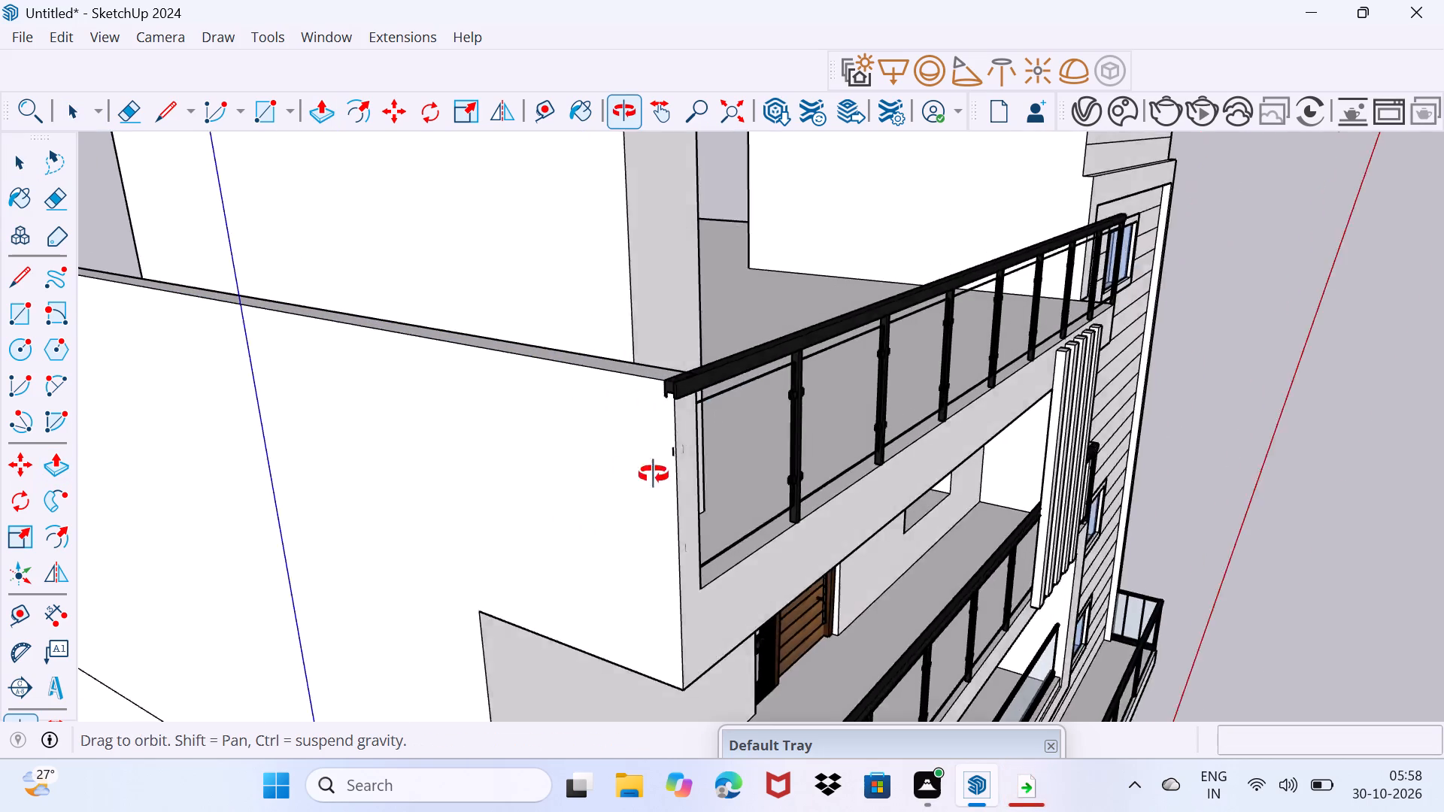
{"action": "middle_click_drag", "start_coordinate": [654, 474], "coordinate": [548, 439]}
{"action": "left_click", "coordinate": [547, 441]}
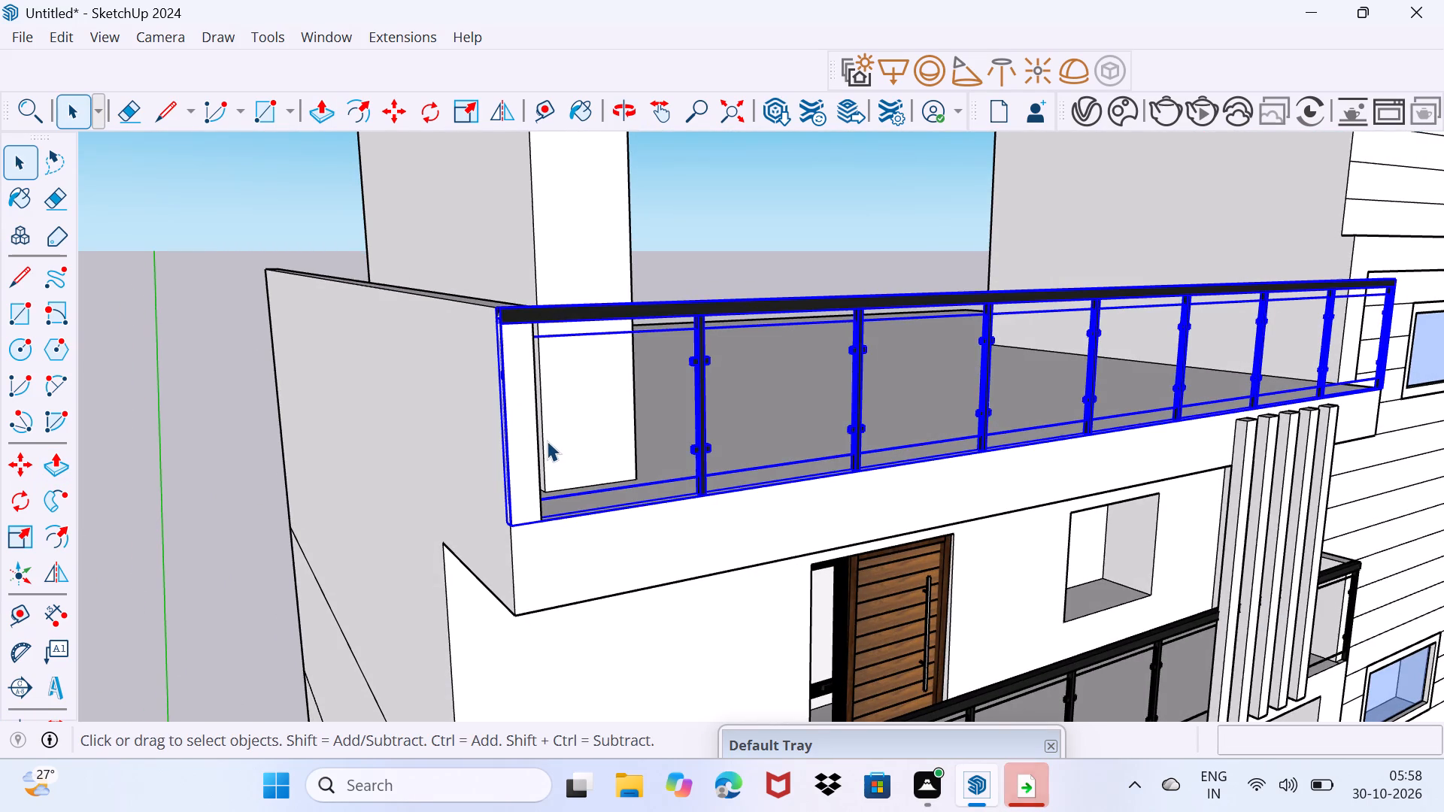
{"action": "key", "text": "s"}
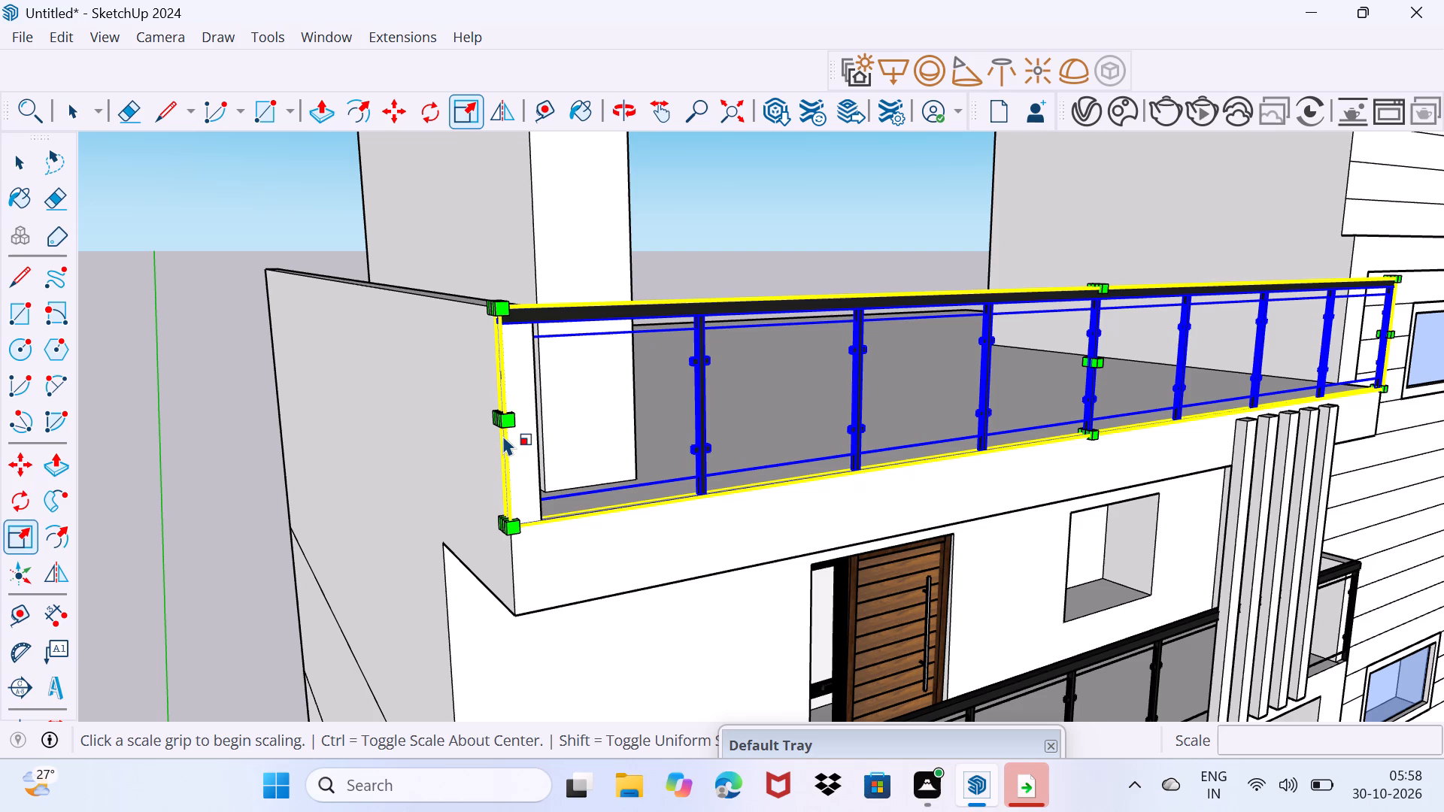
{"action": "scroll", "coordinate": [499, 422], "scroll_direction": "up", "scroll_amount": 9}
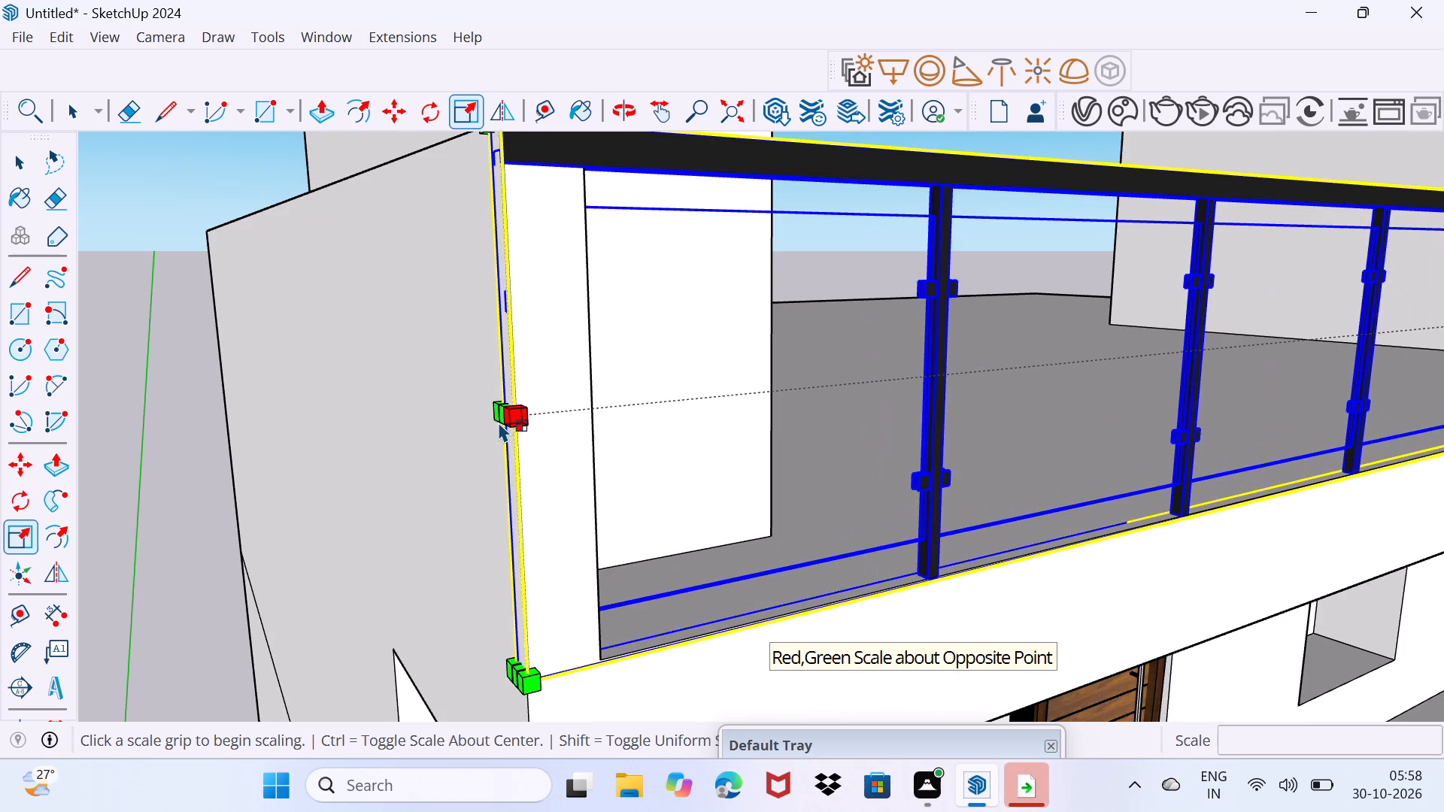
{"action": "left_click", "coordinate": [504, 411]}
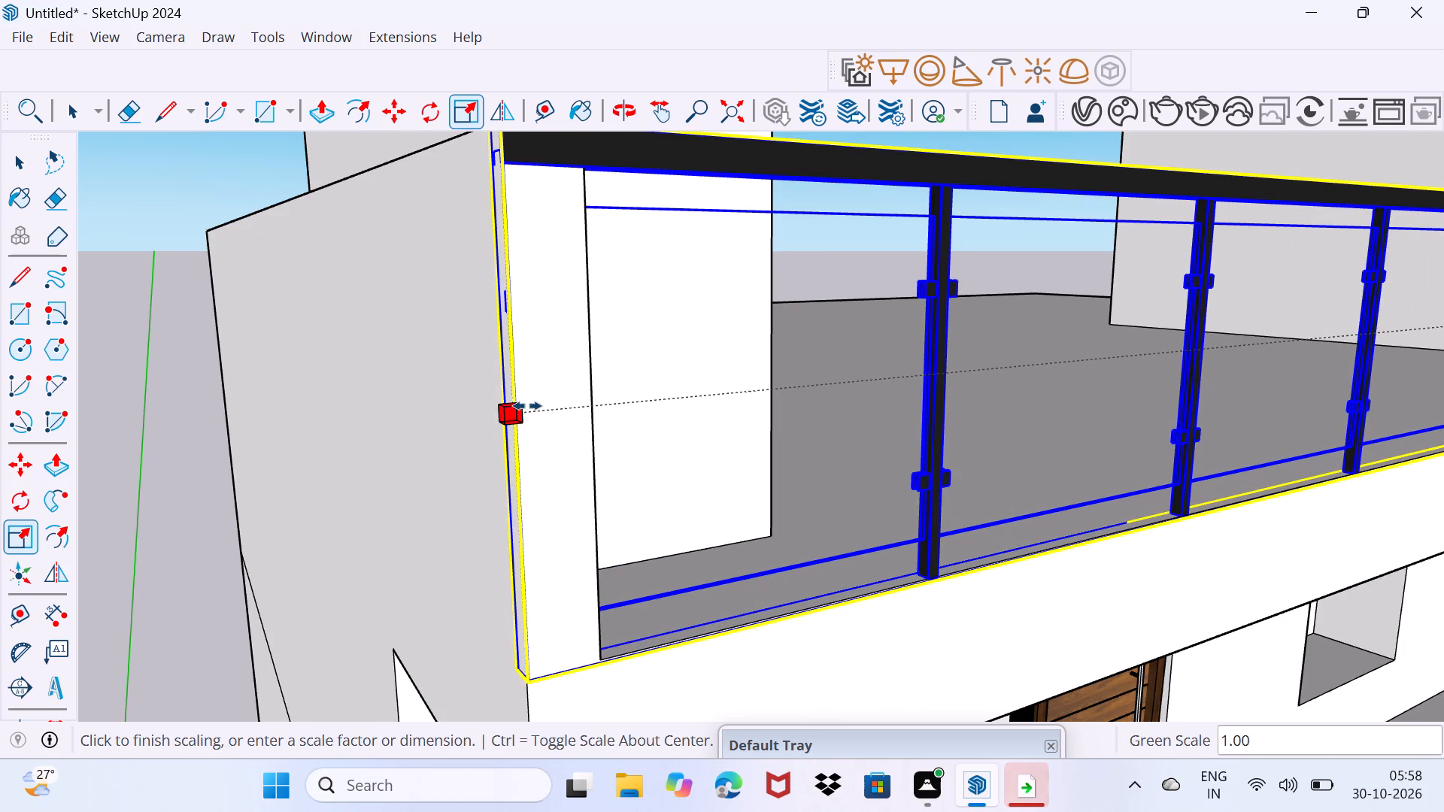
{"action": "left_click", "coordinate": [574, 397]}
{"action": "key", "text": "space"}
{"action": "left_click_drag", "start_coordinate": [560, 469], "coordinate": [593, 412]}
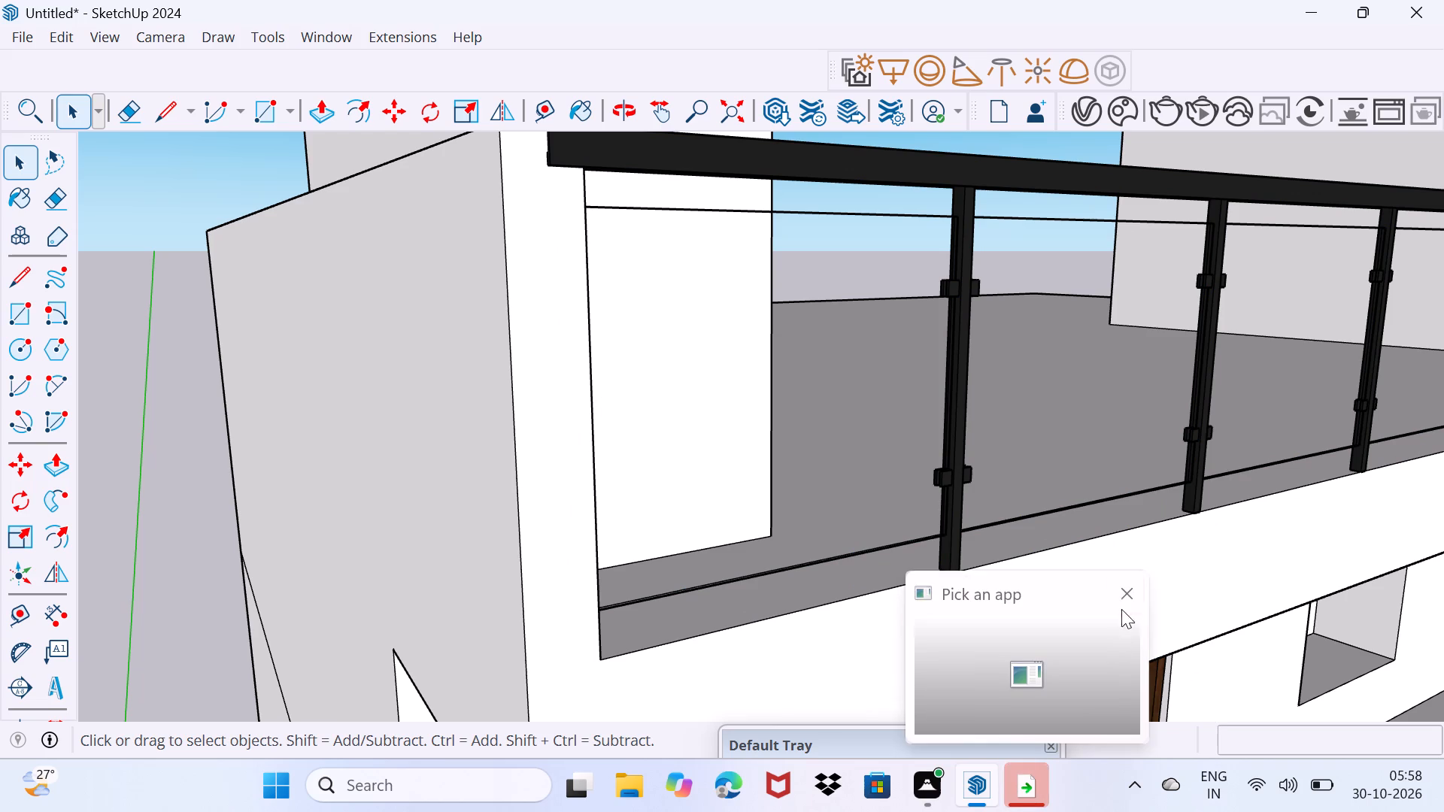
{"action": "left_click", "coordinate": [1127, 594]}
Copy the terrace slab's short end edge beside the clad wall about 3 13/16" inward along the slab's front edge.
{"action": "middle_click_drag", "start_coordinate": [1114, 607], "coordinate": [955, 610]}
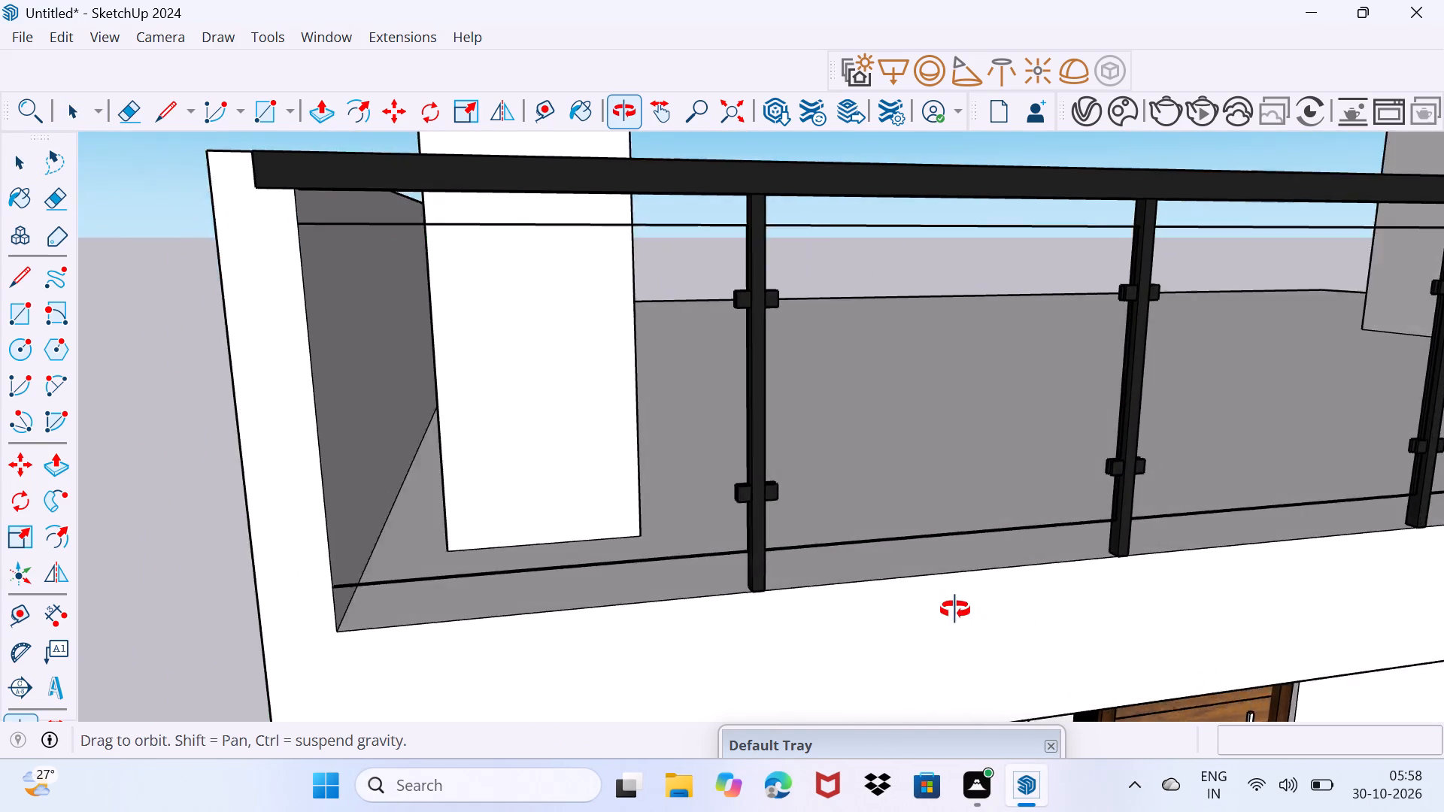
{"action": "middle_click_drag", "start_coordinate": [955, 610], "coordinate": [942, 624]}
{"action": "scroll", "coordinate": [942, 624], "scroll_direction": "down", "scroll_amount": 10}
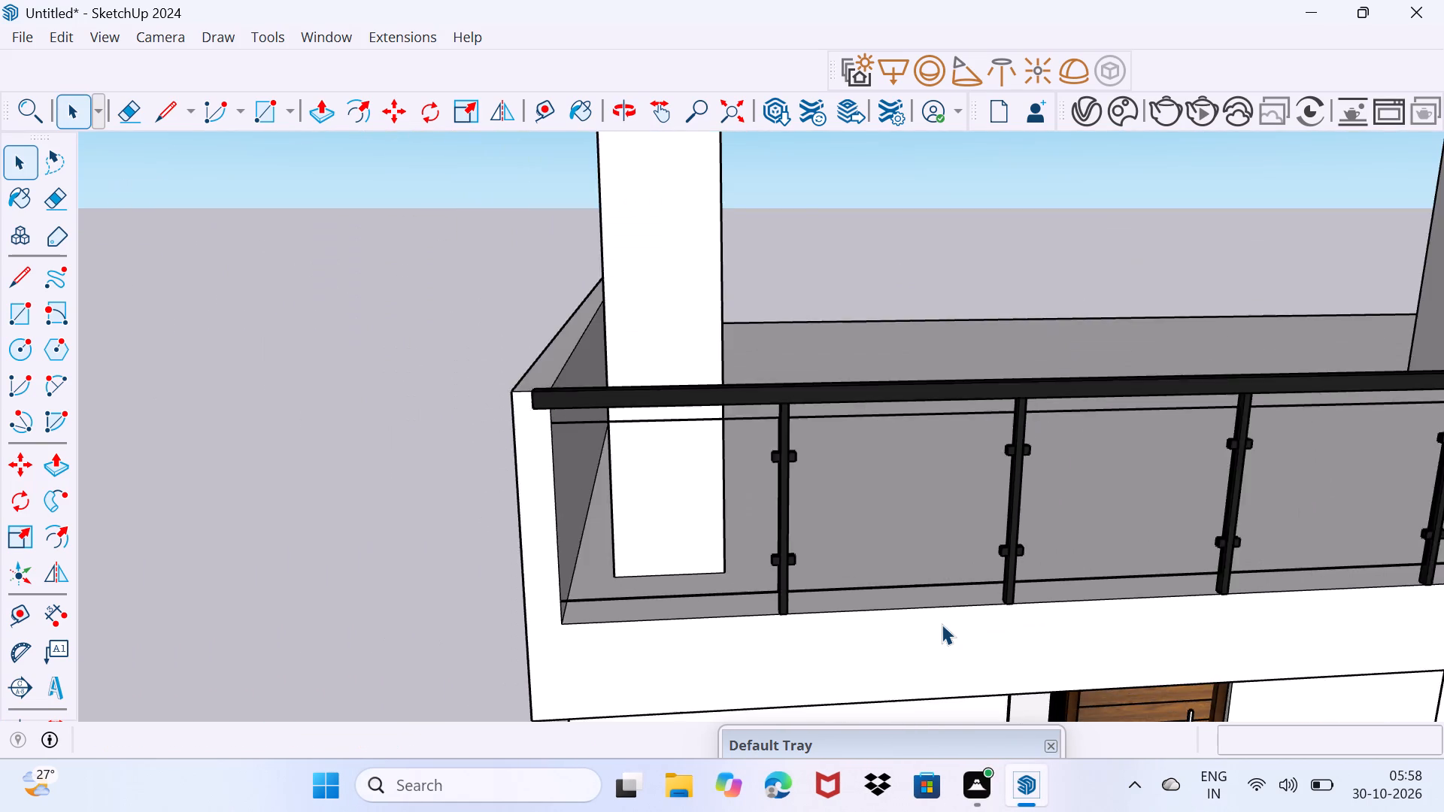
{"action": "scroll", "coordinate": [942, 624], "scroll_direction": "down", "scroll_amount": 13}
{"action": "scroll", "coordinate": [1286, 605], "scroll_direction": "up", "scroll_amount": 3}
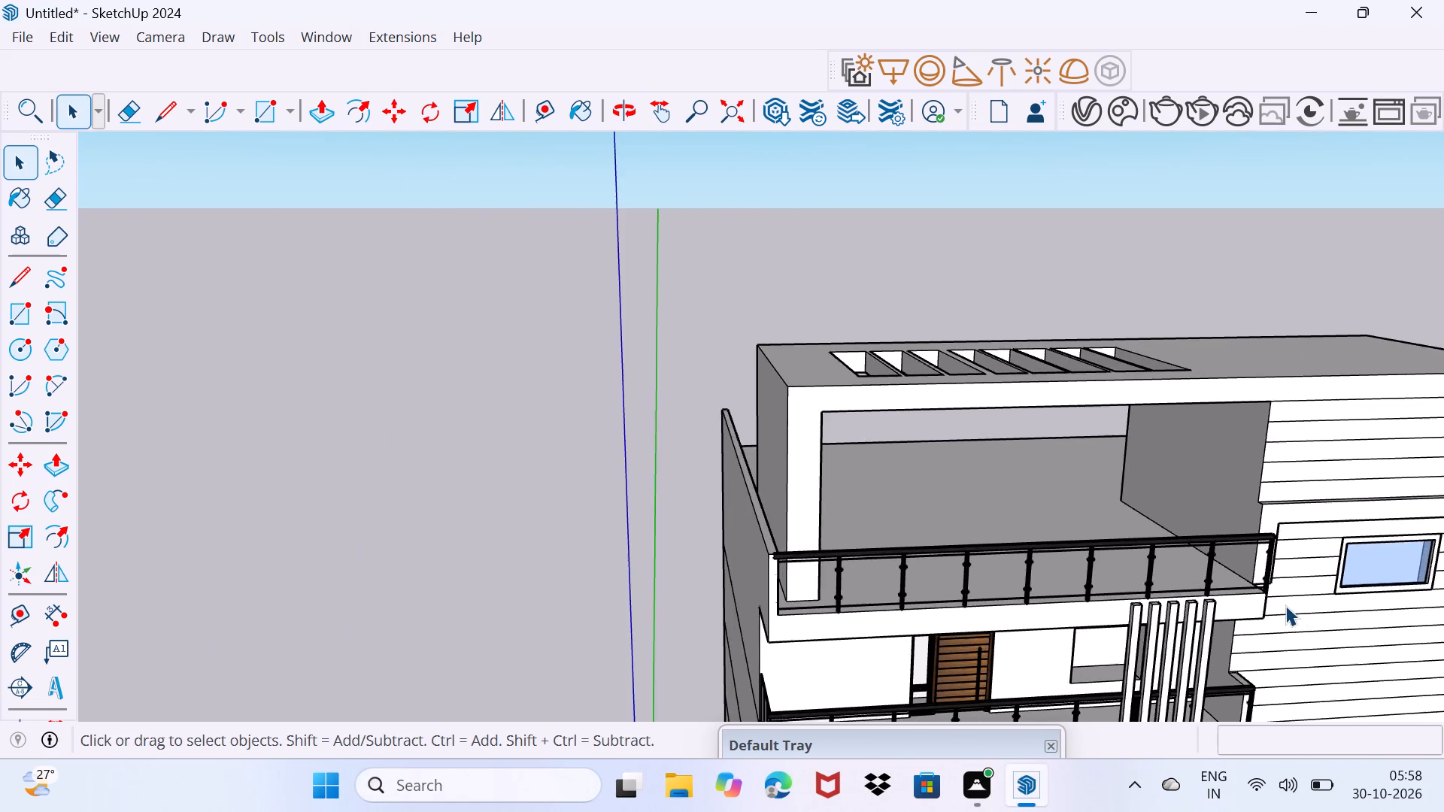
{"action": "scroll", "coordinate": [1285, 605], "scroll_direction": "up", "scroll_amount": 5}
{"action": "middle_click_drag", "start_coordinate": [1285, 605], "coordinate": [870, 494]}
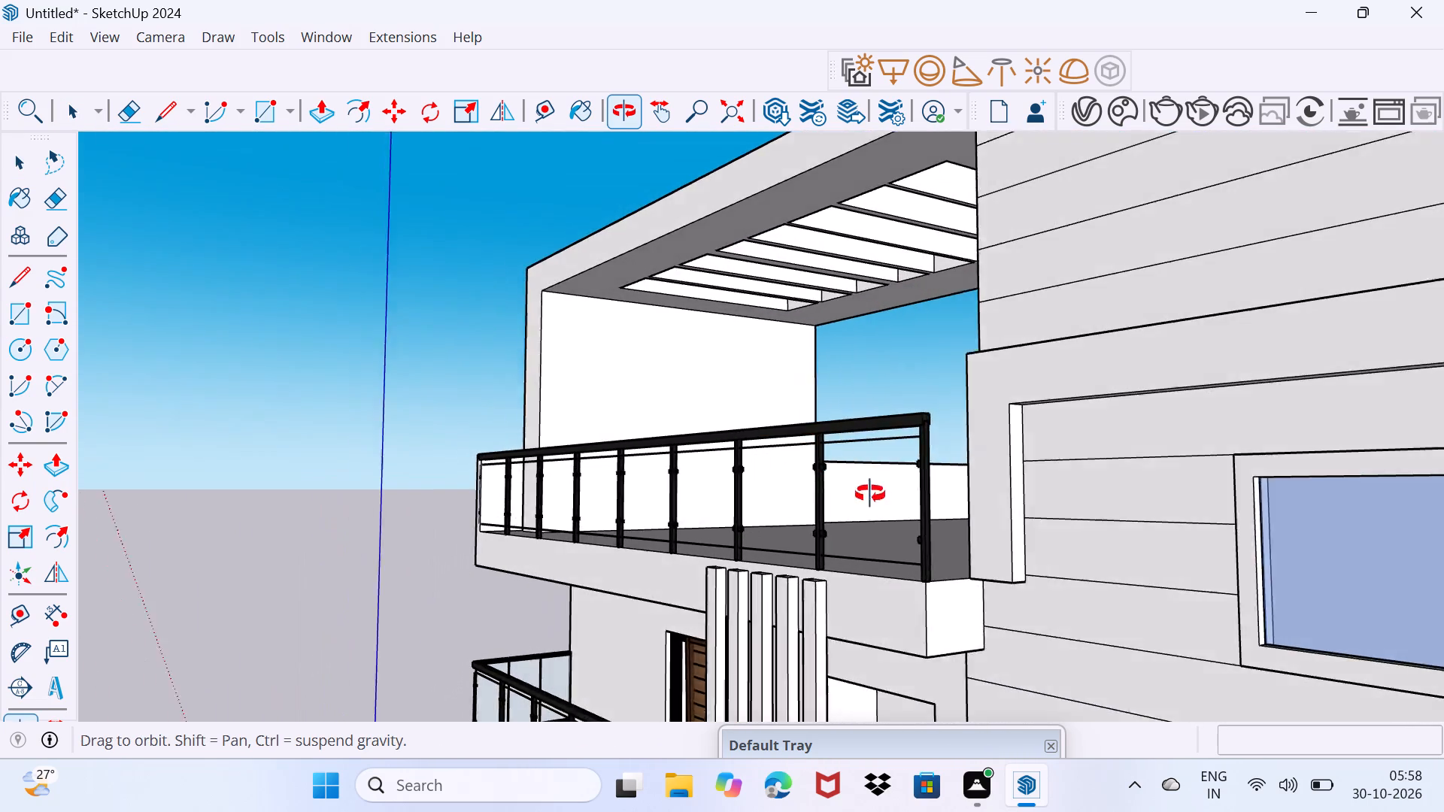
{"action": "middle_click_drag", "start_coordinate": [870, 494], "coordinate": [868, 494]}
{"action": "scroll", "coordinate": [936, 545], "scroll_direction": "up", "scroll_amount": 8}
{"action": "middle_click_drag", "start_coordinate": [935, 608], "coordinate": [1036, 662]}
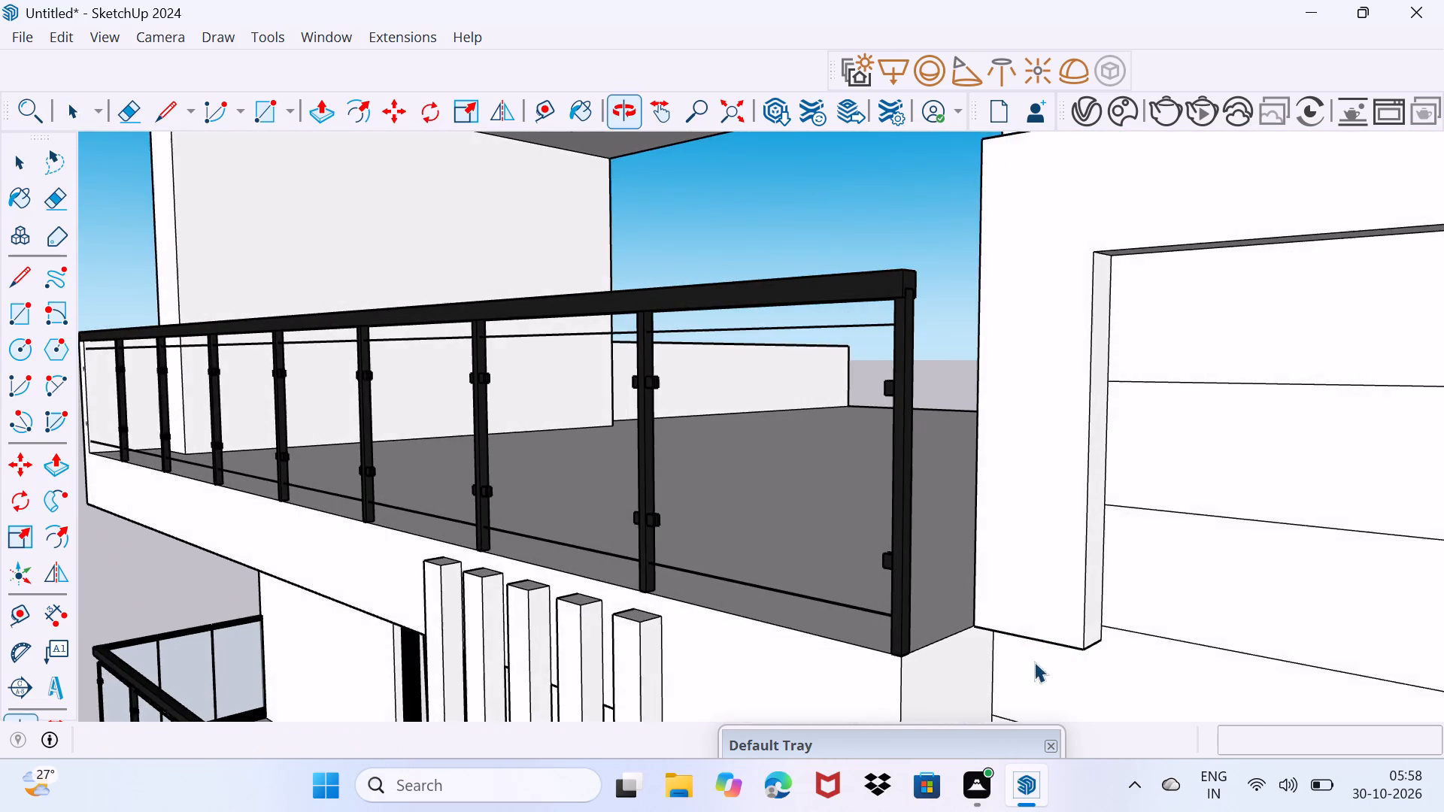
{"action": "scroll", "coordinate": [954, 653], "scroll_direction": "up", "scroll_amount": 3}
{"action": "left_click", "coordinate": [938, 637]}
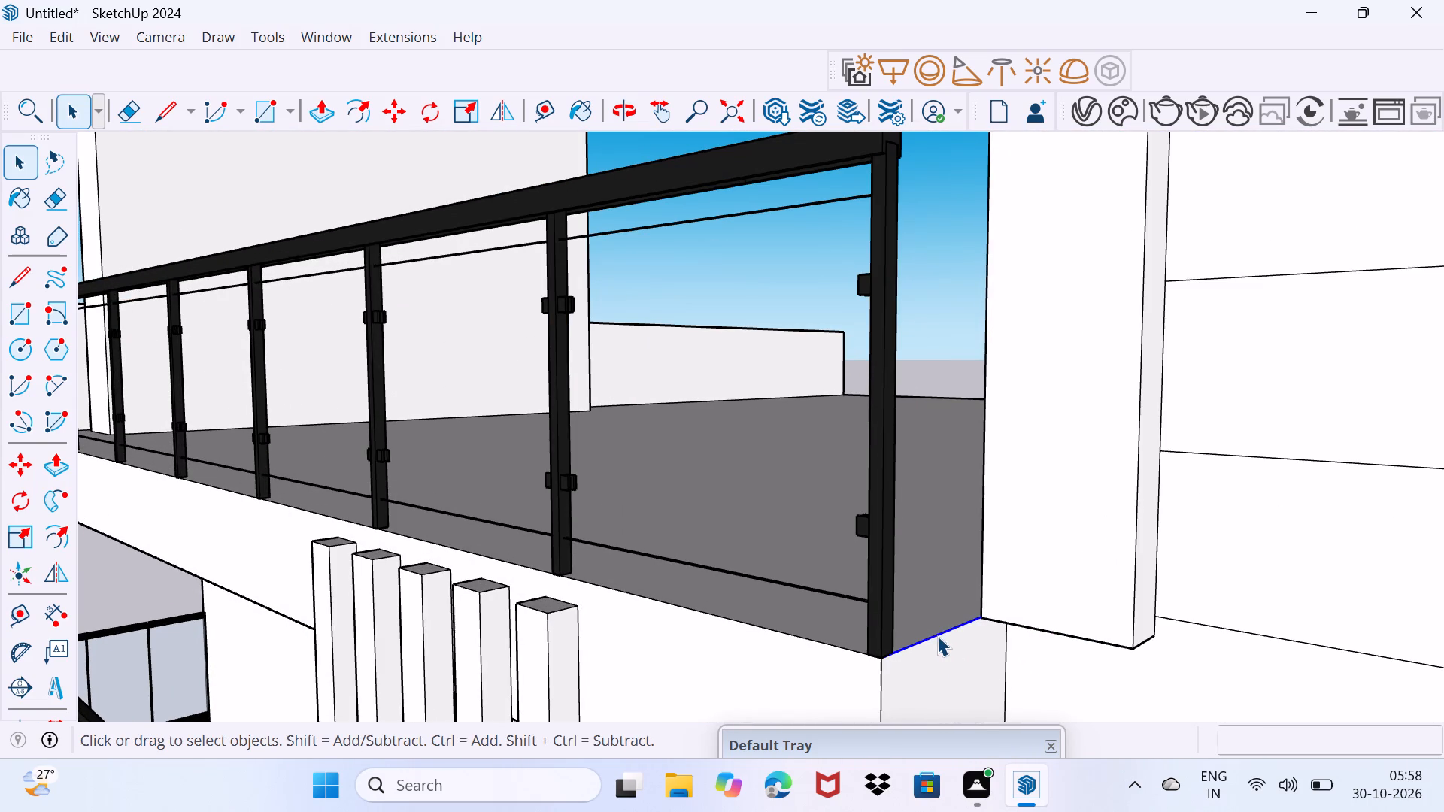
{"action": "key", "text": "m"}
{"action": "left_click", "coordinate": [876, 659]}
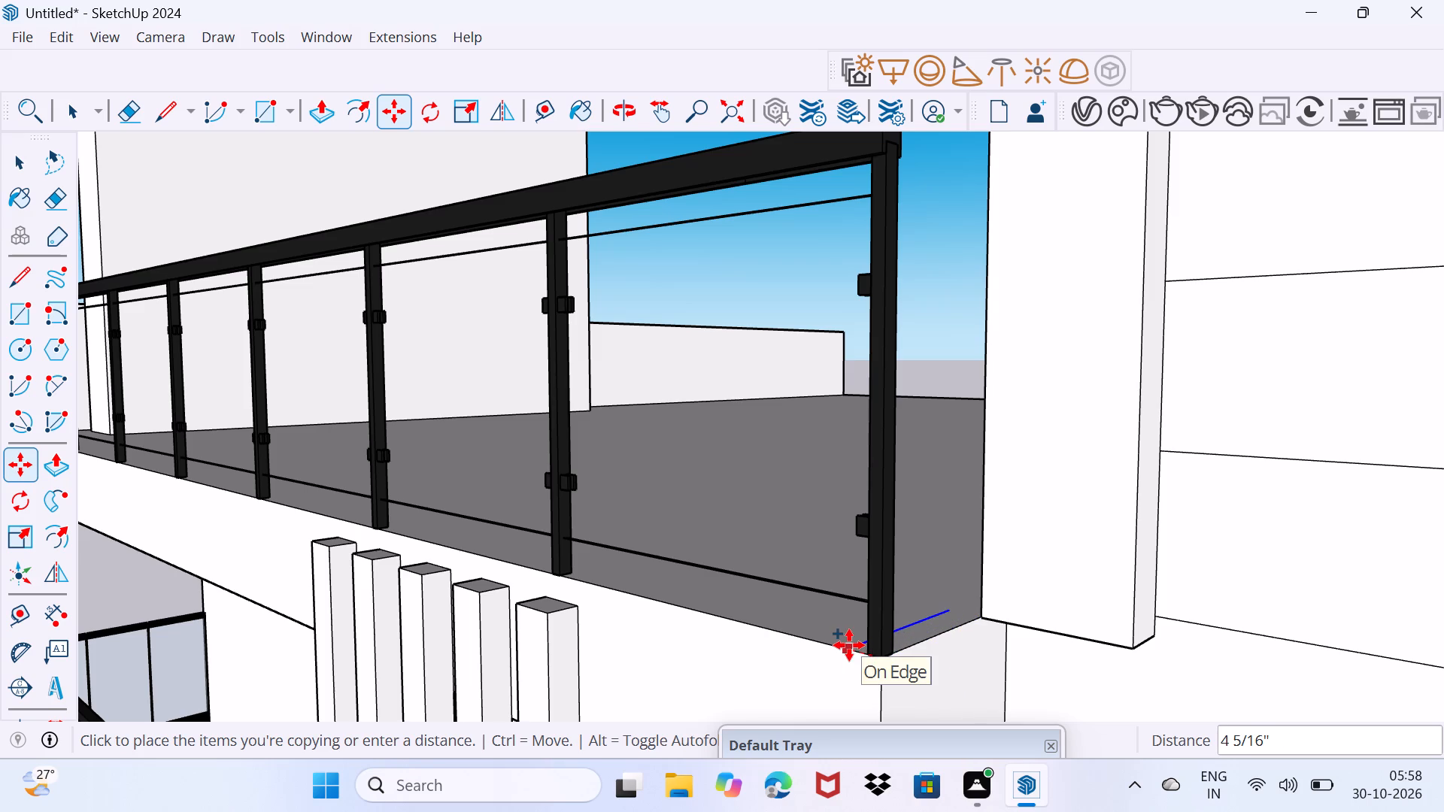
{"action": "left_click", "coordinate": [852, 646]}
{"action": "key", "text": "space"}
{"action": "left_click_drag", "start_coordinate": [924, 697], "coordinate": [961, 602]}
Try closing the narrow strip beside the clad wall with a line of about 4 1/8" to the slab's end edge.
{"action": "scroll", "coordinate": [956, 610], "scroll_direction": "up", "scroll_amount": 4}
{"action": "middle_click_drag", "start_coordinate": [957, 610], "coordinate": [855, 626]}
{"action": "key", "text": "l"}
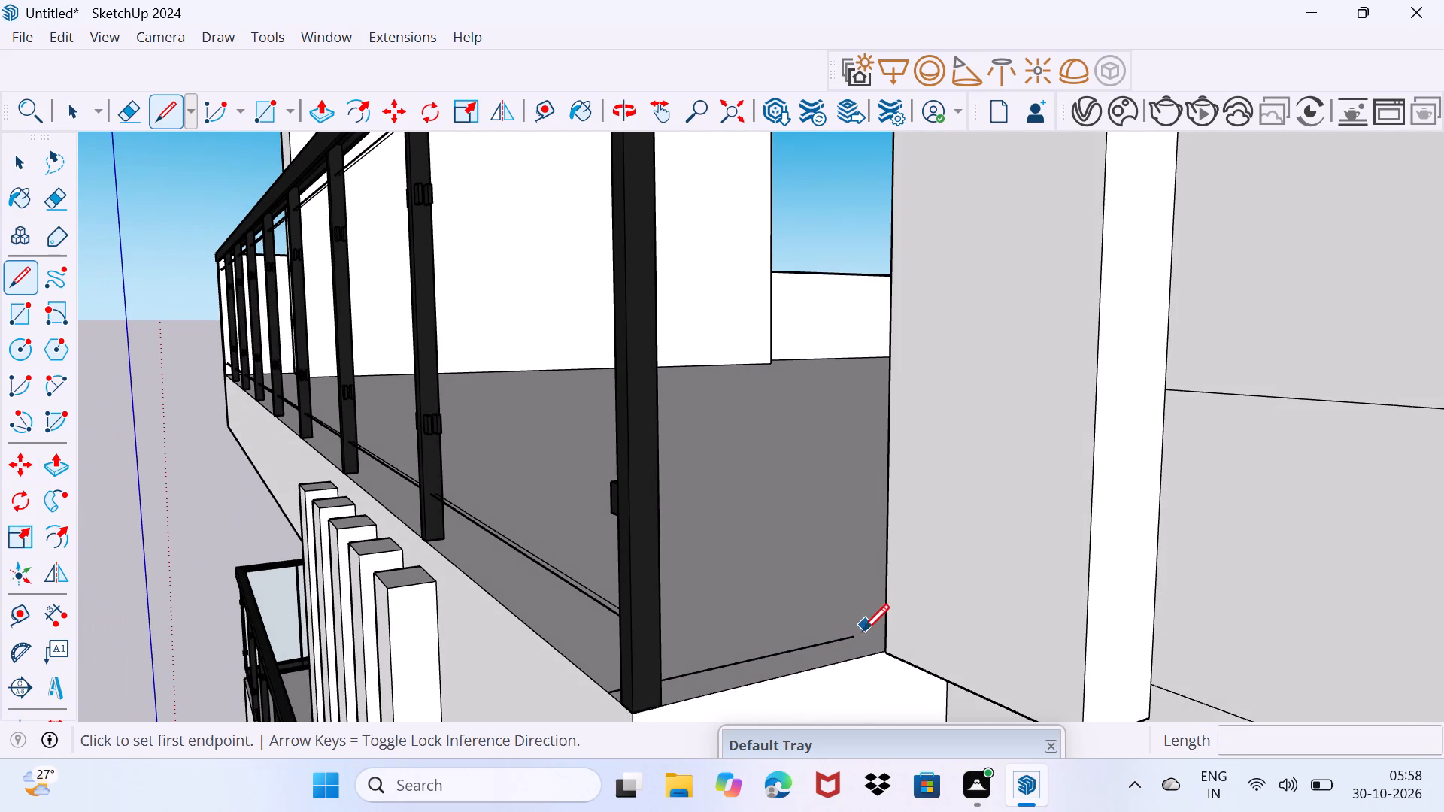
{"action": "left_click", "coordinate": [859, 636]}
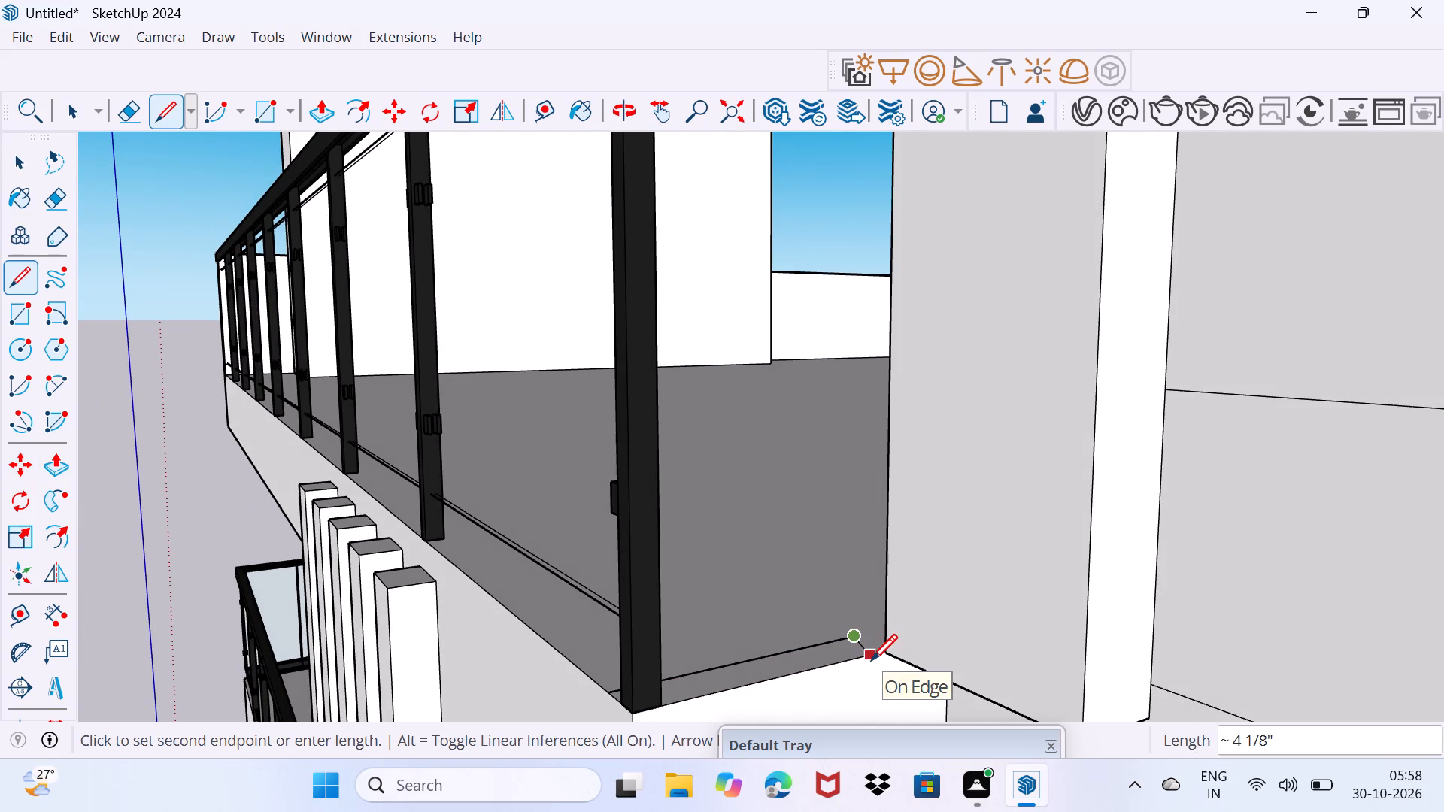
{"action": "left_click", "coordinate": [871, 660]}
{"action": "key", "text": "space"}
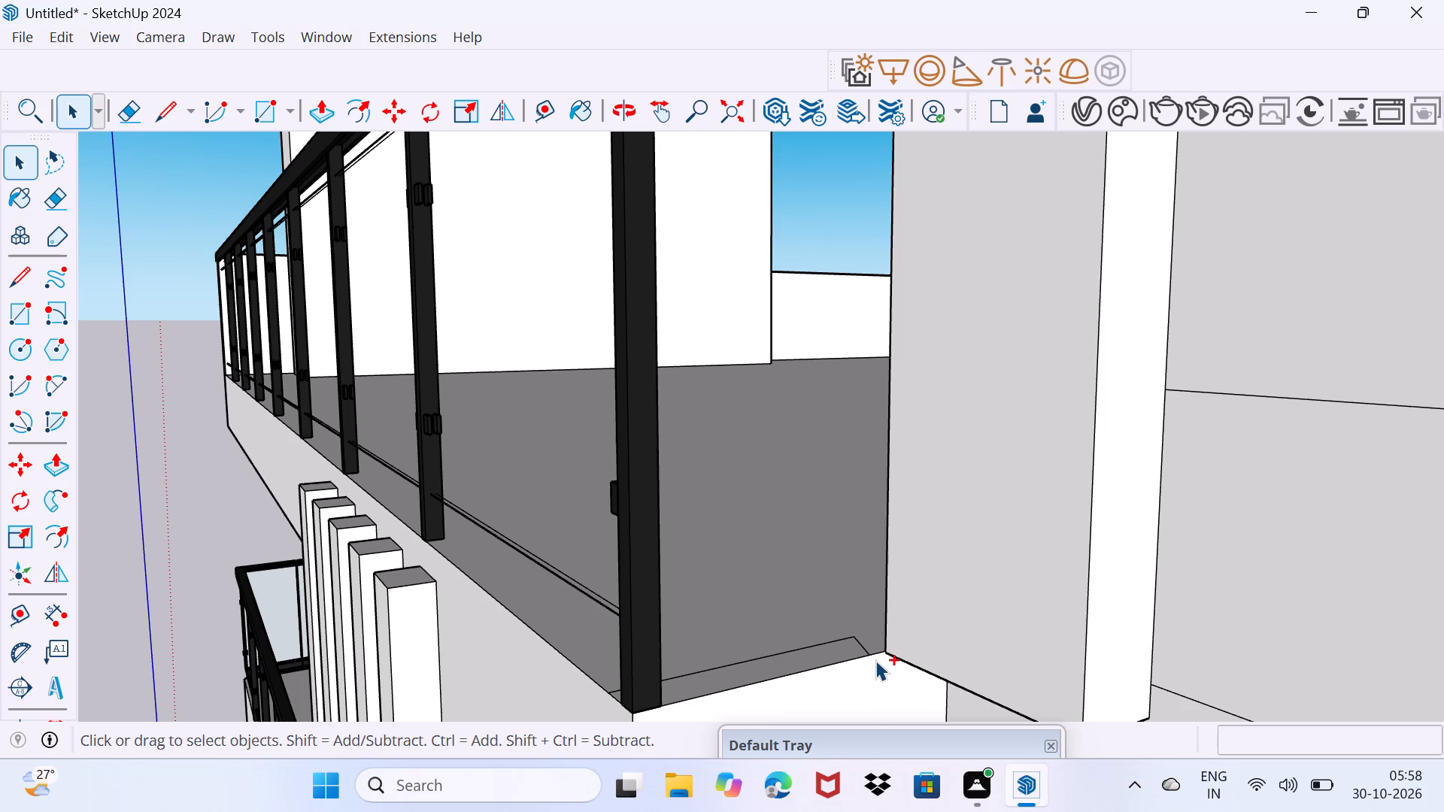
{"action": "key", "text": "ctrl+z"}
Draw a line about 3 13/16" long from the copied edge's inner end to the slab corner at the clad wall.
{"action": "key", "text": "l"}
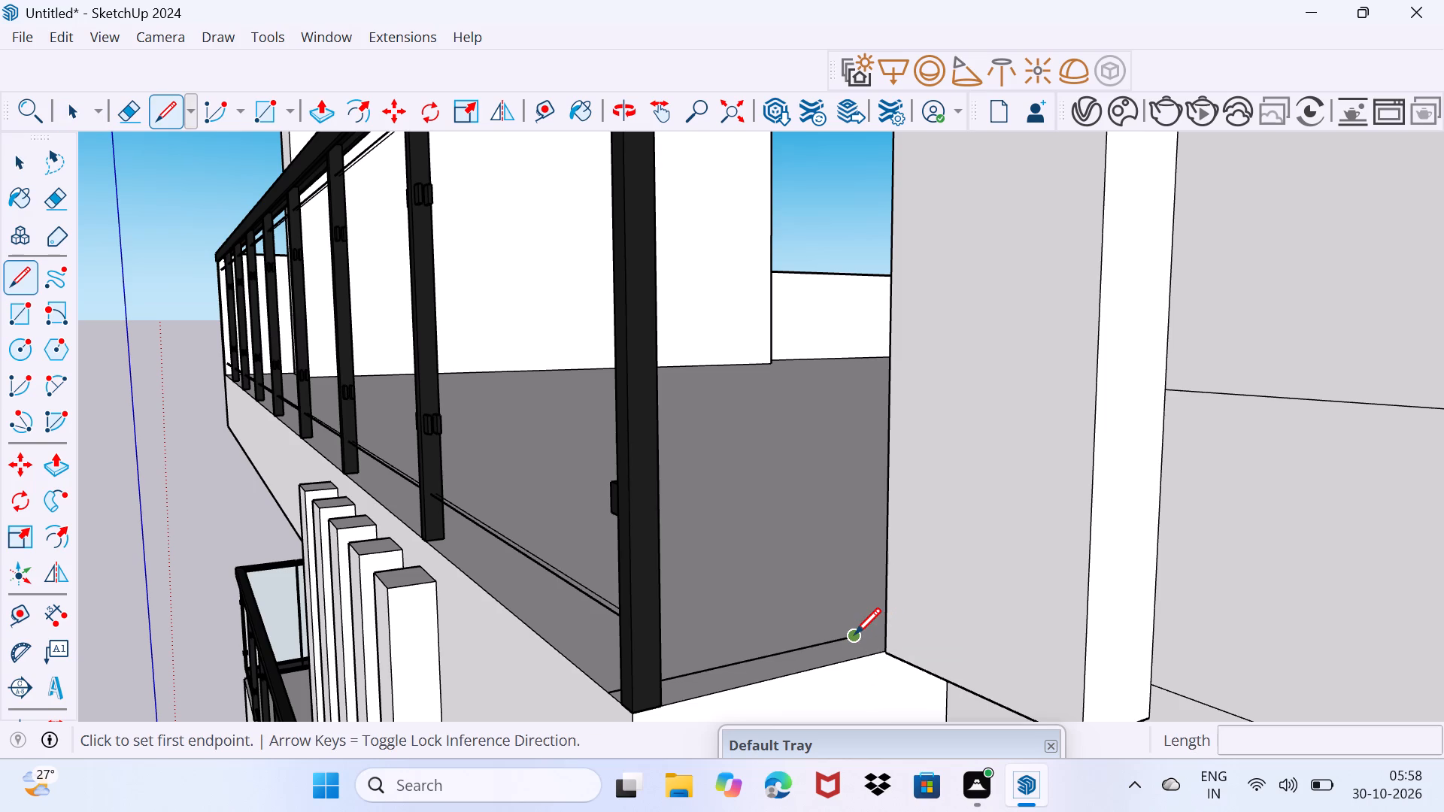
{"action": "left_click", "coordinate": [854, 634]}
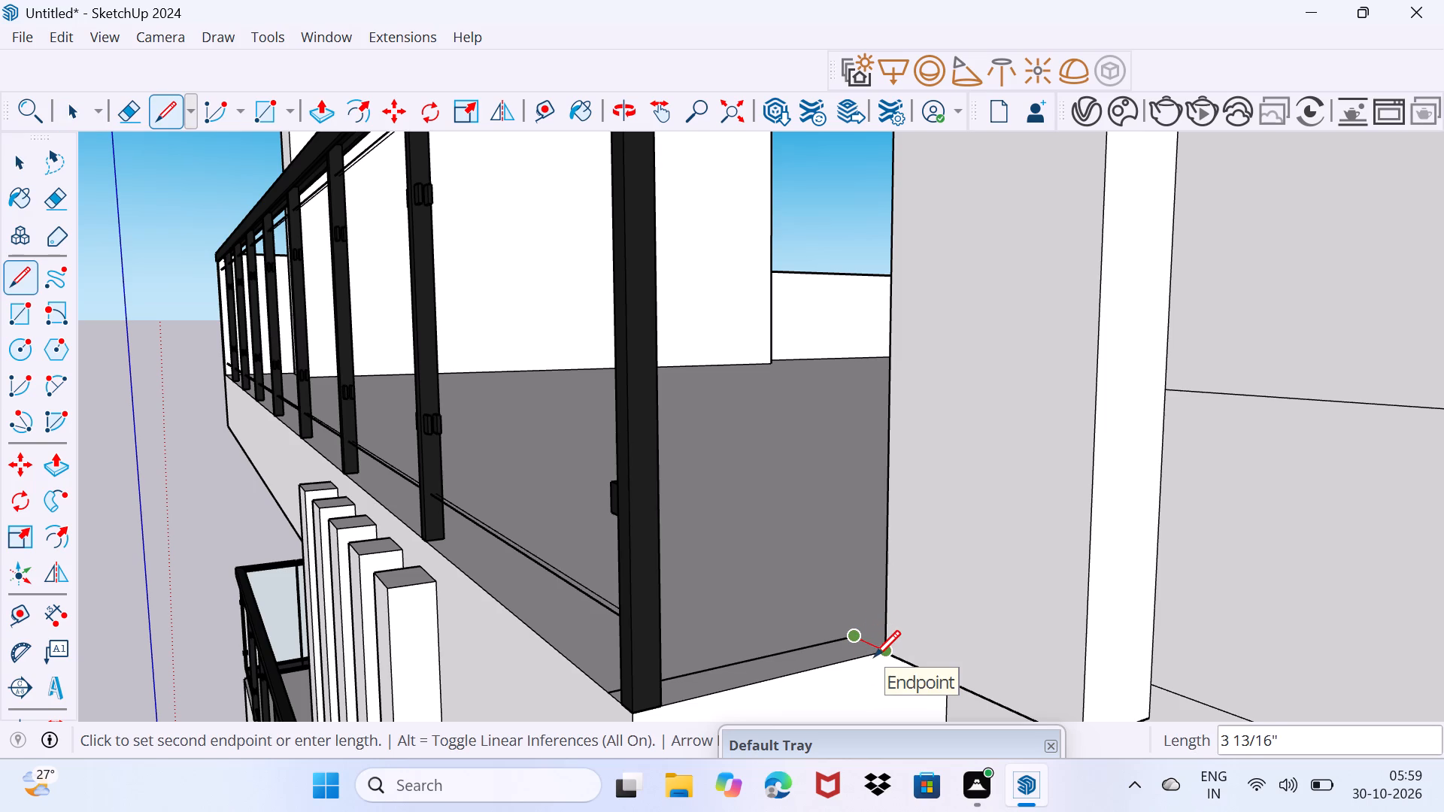
{"action": "left_click", "coordinate": [874, 656]}
{"action": "key", "text": "space"}
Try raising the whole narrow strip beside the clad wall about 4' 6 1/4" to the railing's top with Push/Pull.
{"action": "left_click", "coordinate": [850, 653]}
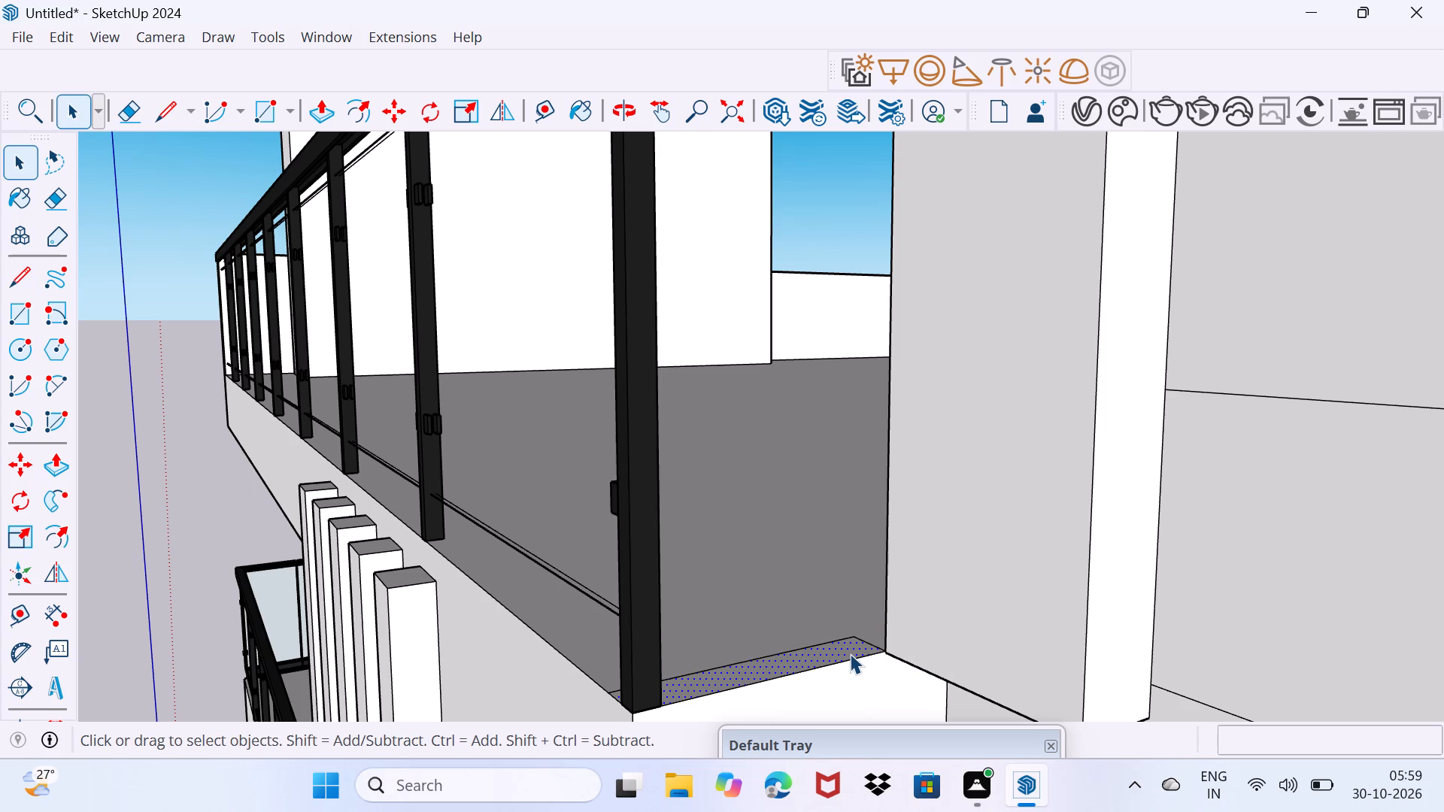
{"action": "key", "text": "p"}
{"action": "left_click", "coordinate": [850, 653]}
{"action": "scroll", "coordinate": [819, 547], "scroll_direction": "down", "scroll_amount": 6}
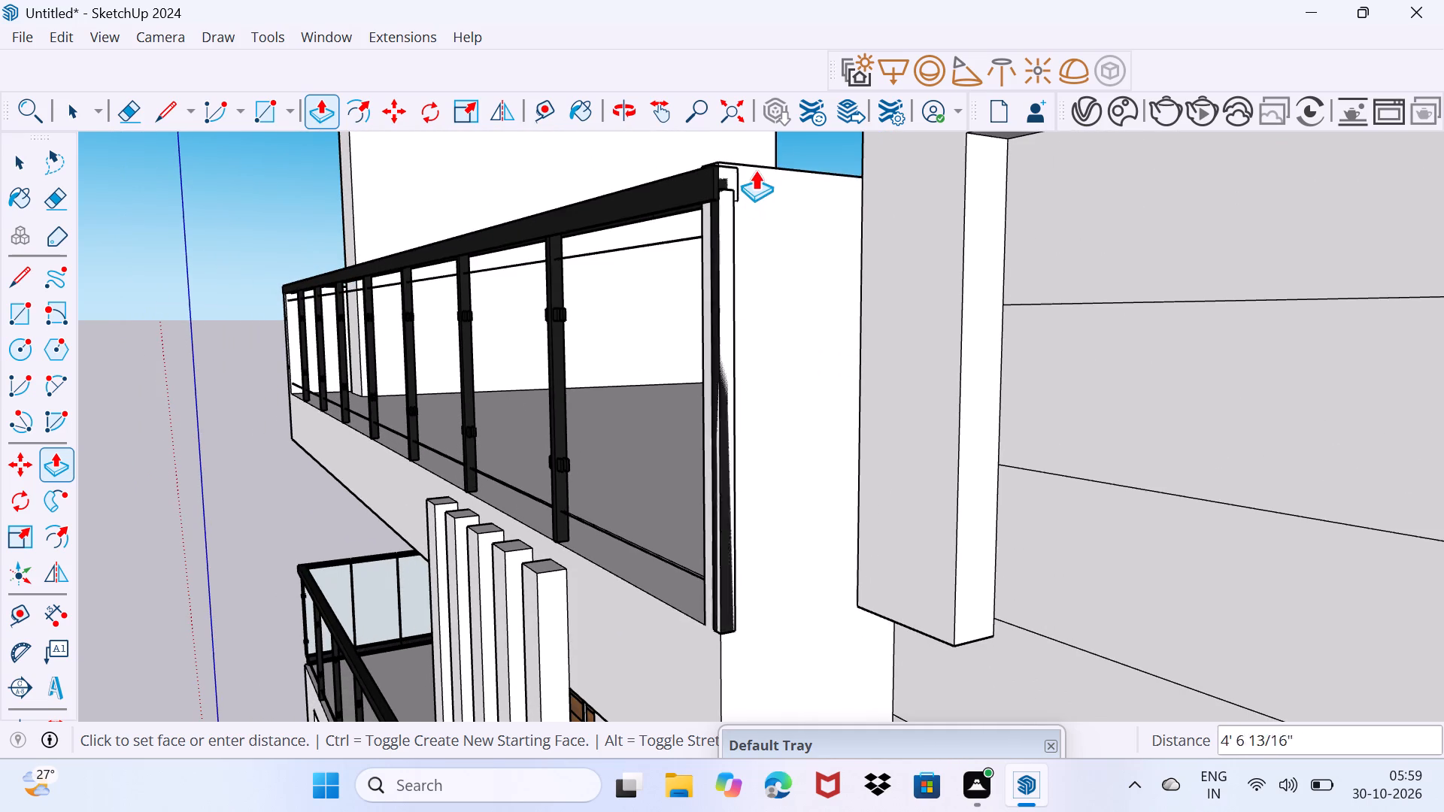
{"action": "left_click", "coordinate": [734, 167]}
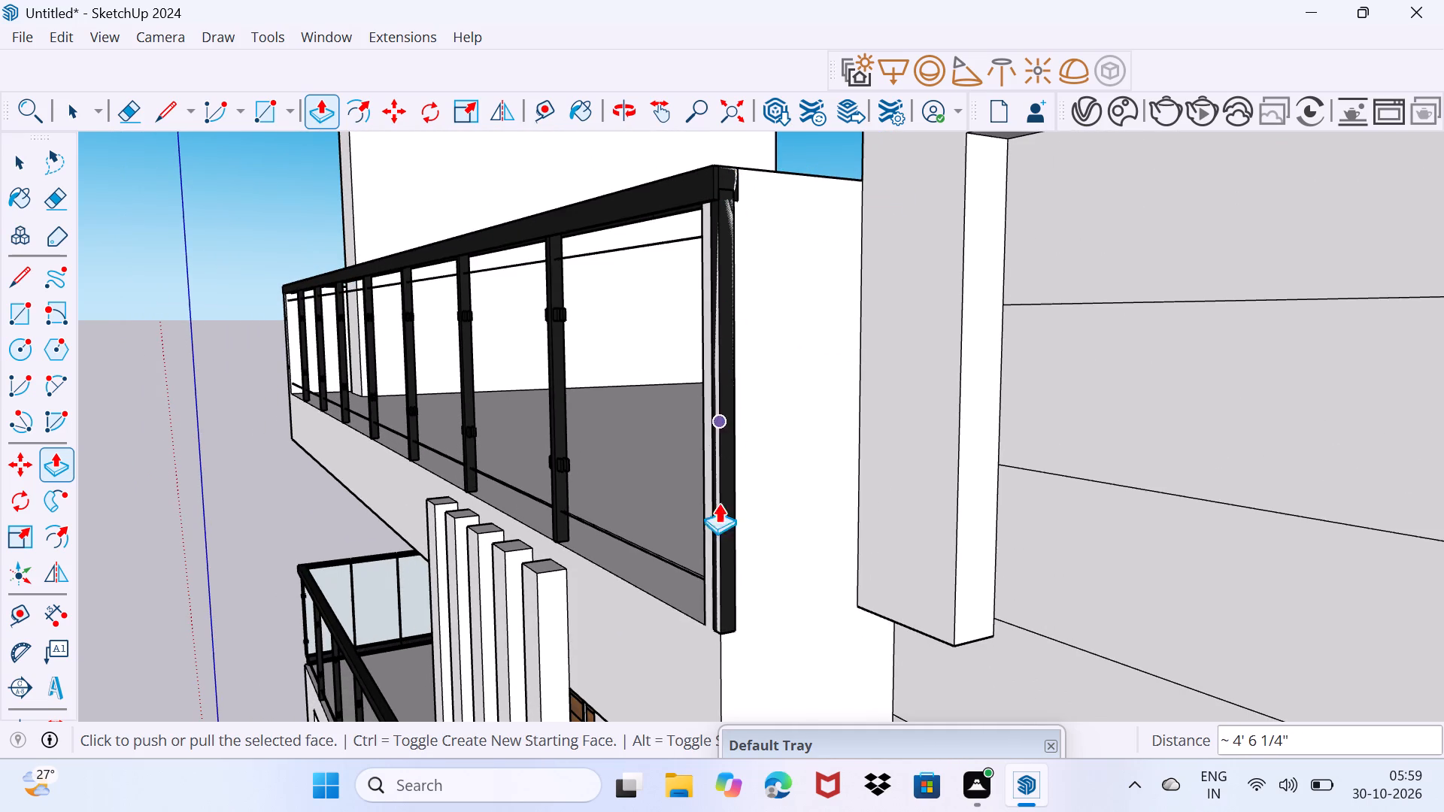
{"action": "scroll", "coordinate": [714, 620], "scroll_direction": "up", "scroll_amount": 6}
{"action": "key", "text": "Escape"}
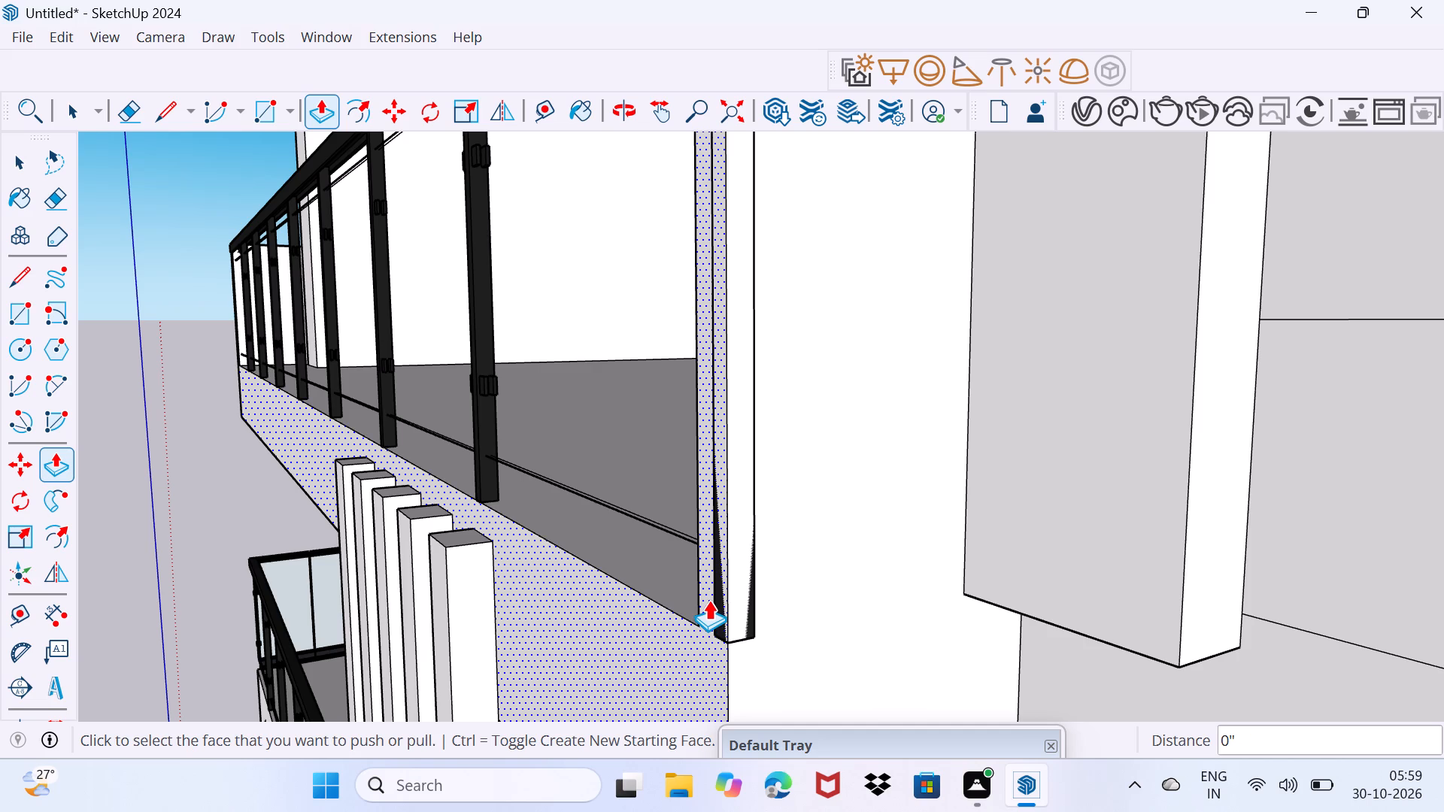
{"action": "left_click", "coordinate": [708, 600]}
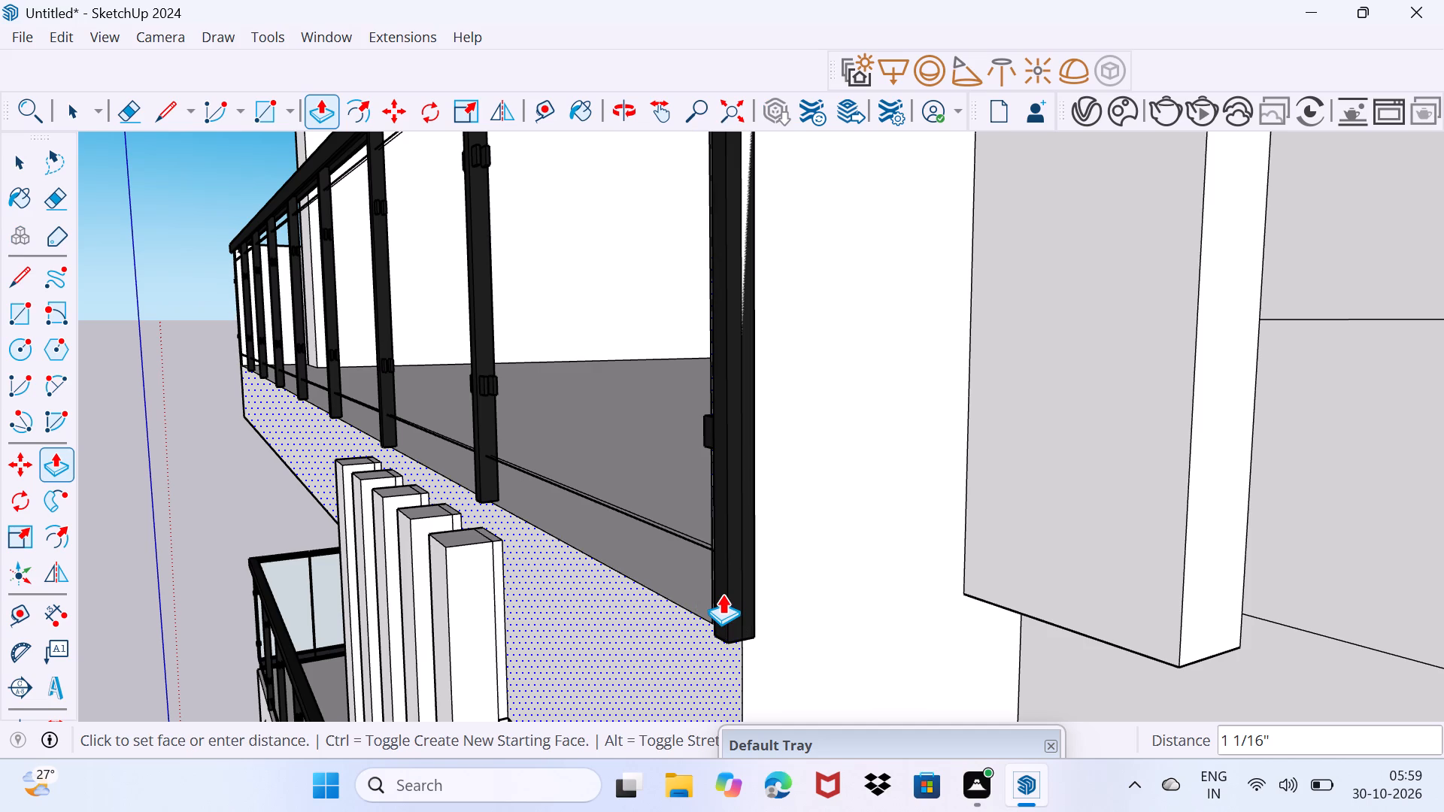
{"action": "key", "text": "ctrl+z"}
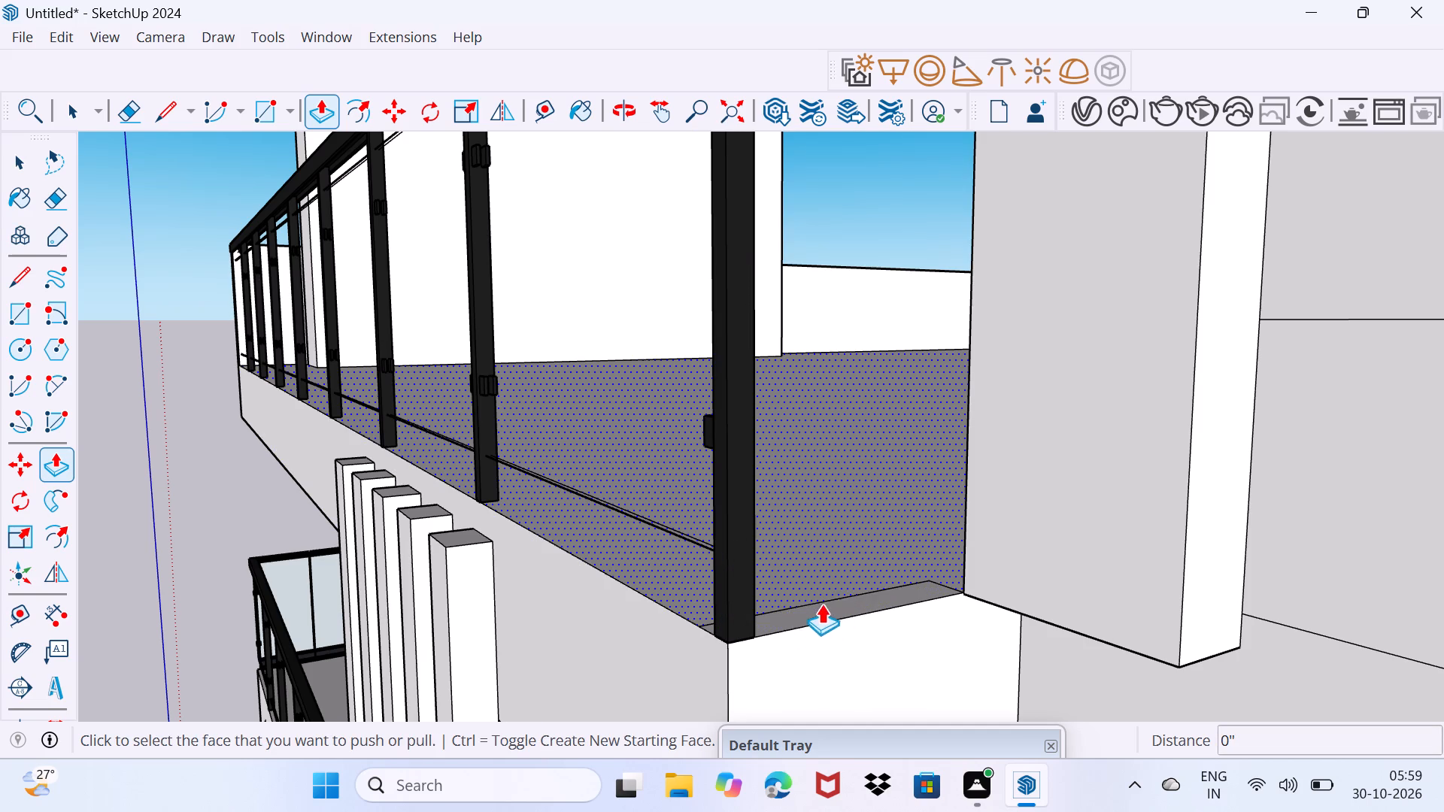
Draw a short line across the narrow strip next to the railing's end post, separating off the part under the post.
{"action": "scroll", "coordinate": [787, 620], "scroll_direction": "up", "scroll_amount": 3}
{"action": "middle_click_drag", "start_coordinate": [785, 619], "coordinate": [655, 669]}
{"action": "key", "text": "space"}
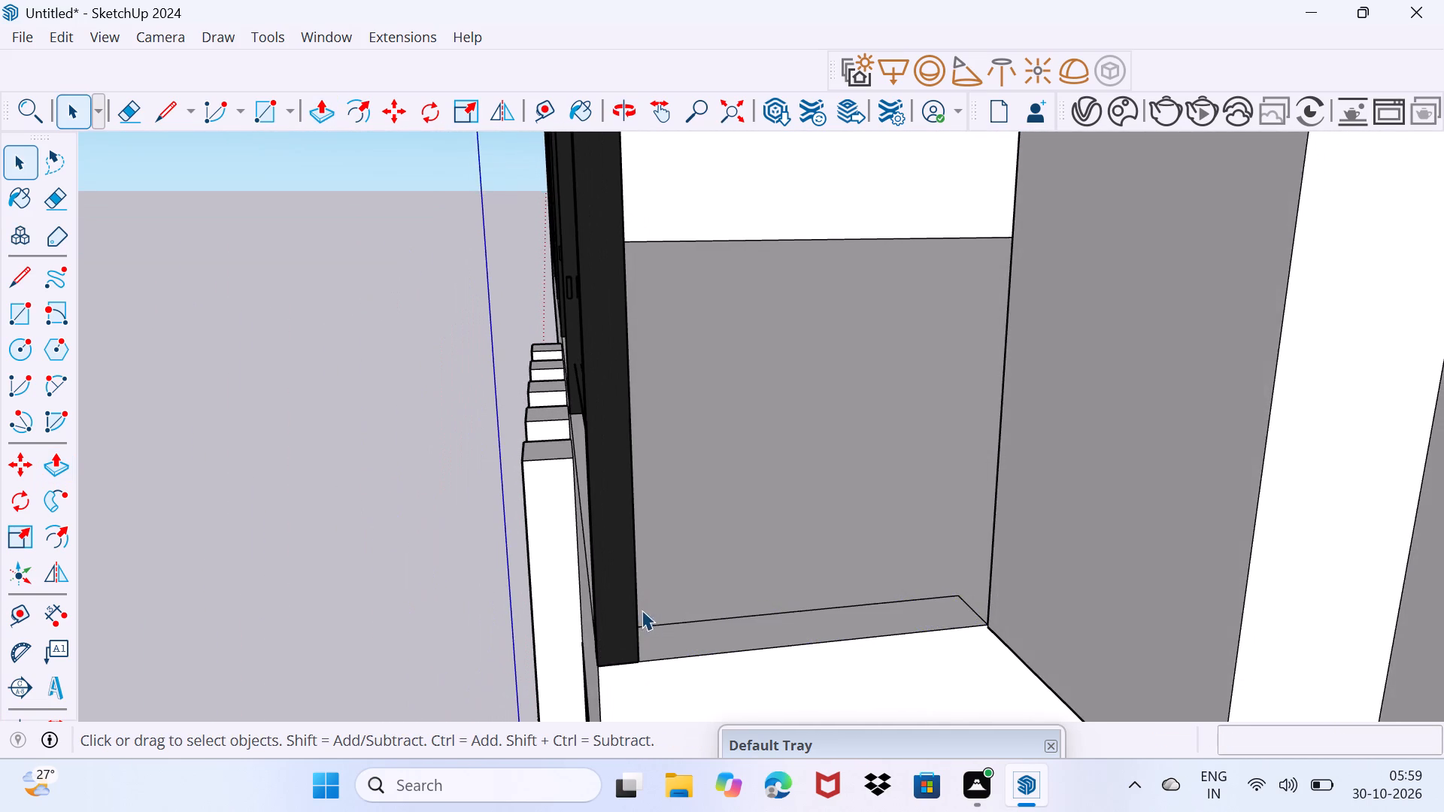
{"action": "scroll", "coordinate": [642, 608], "scroll_direction": "up", "scroll_amount": 3}
{"action": "key", "text": "l"}
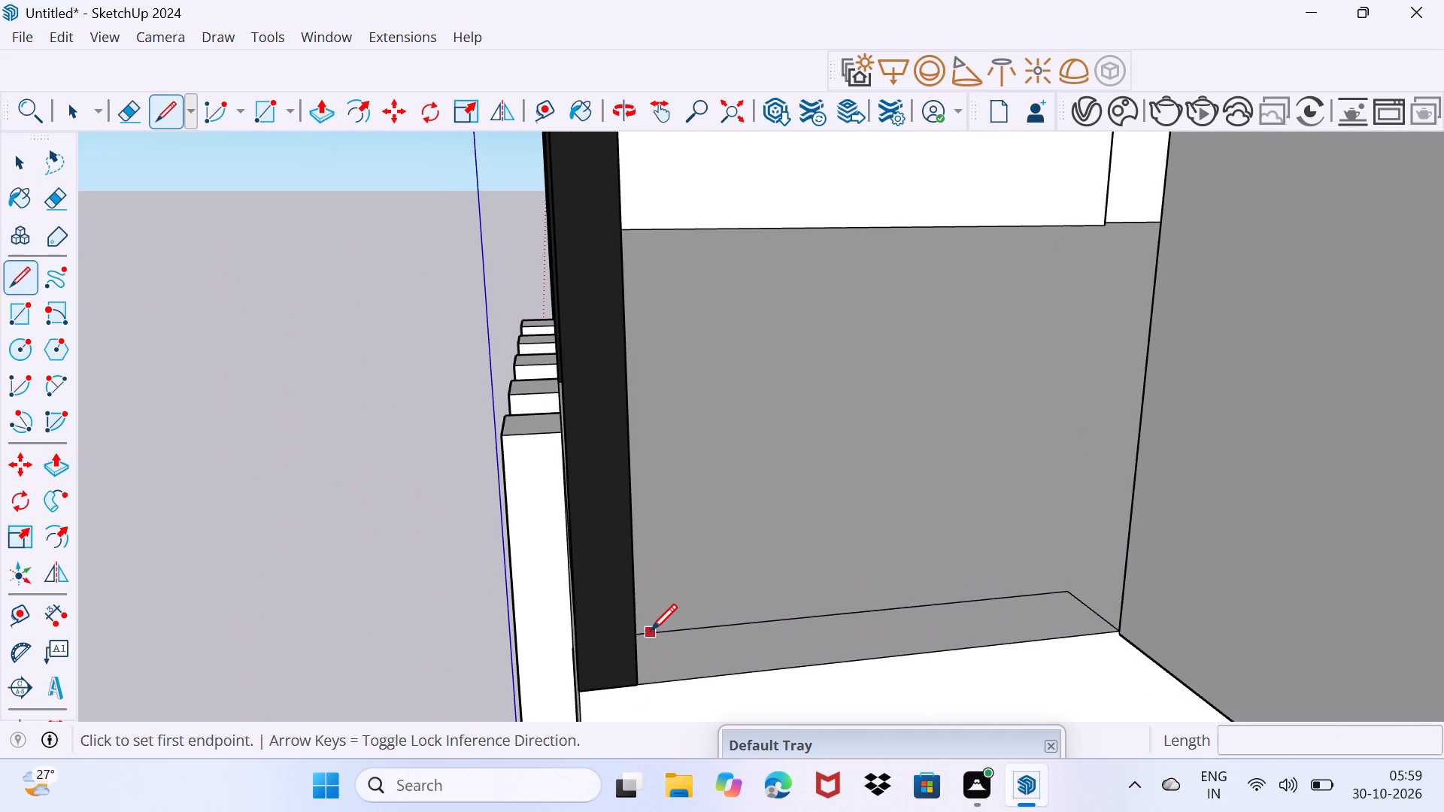
{"action": "left_click", "coordinate": [642, 630]}
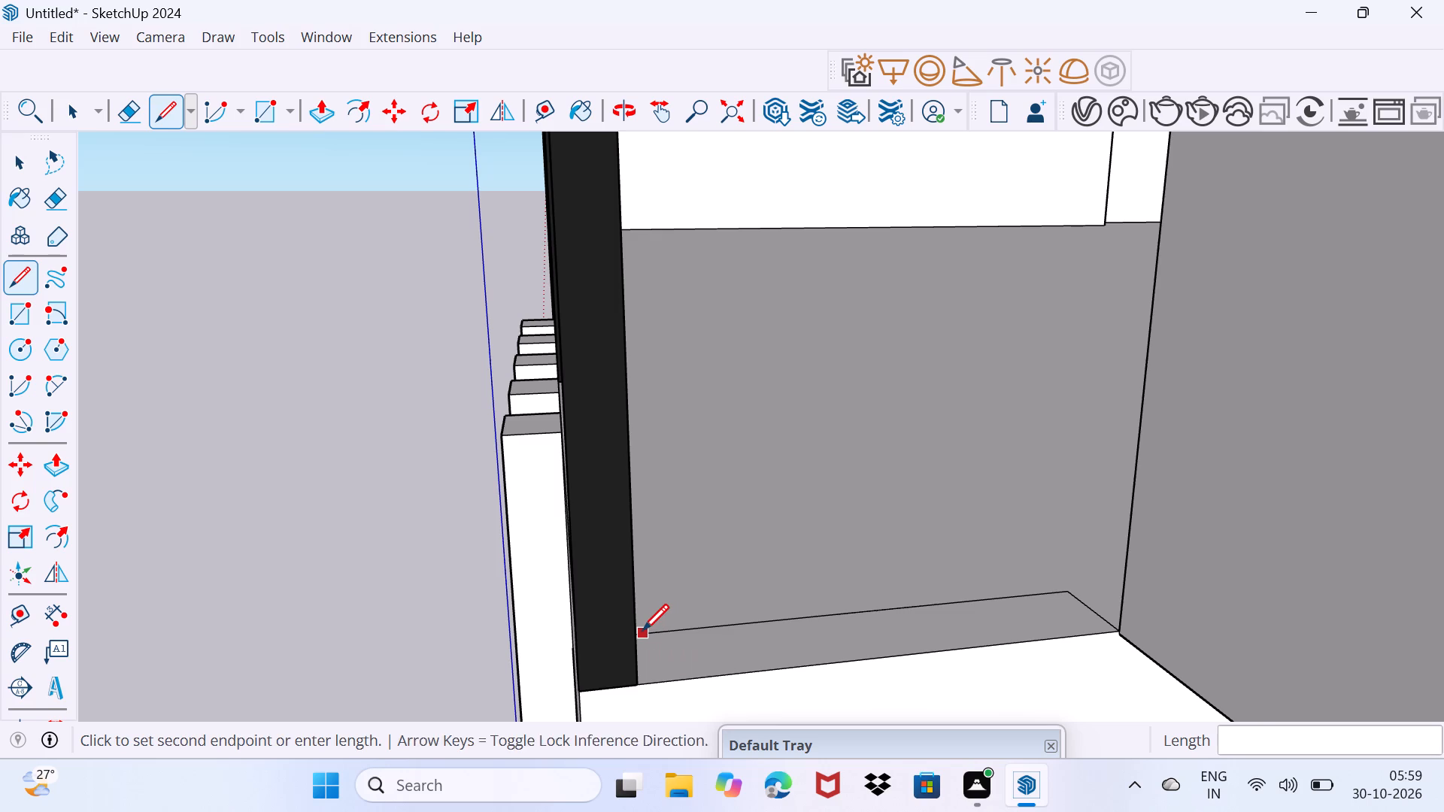
{"action": "left_click", "coordinate": [642, 694]}
{"action": "key", "text": "space"}
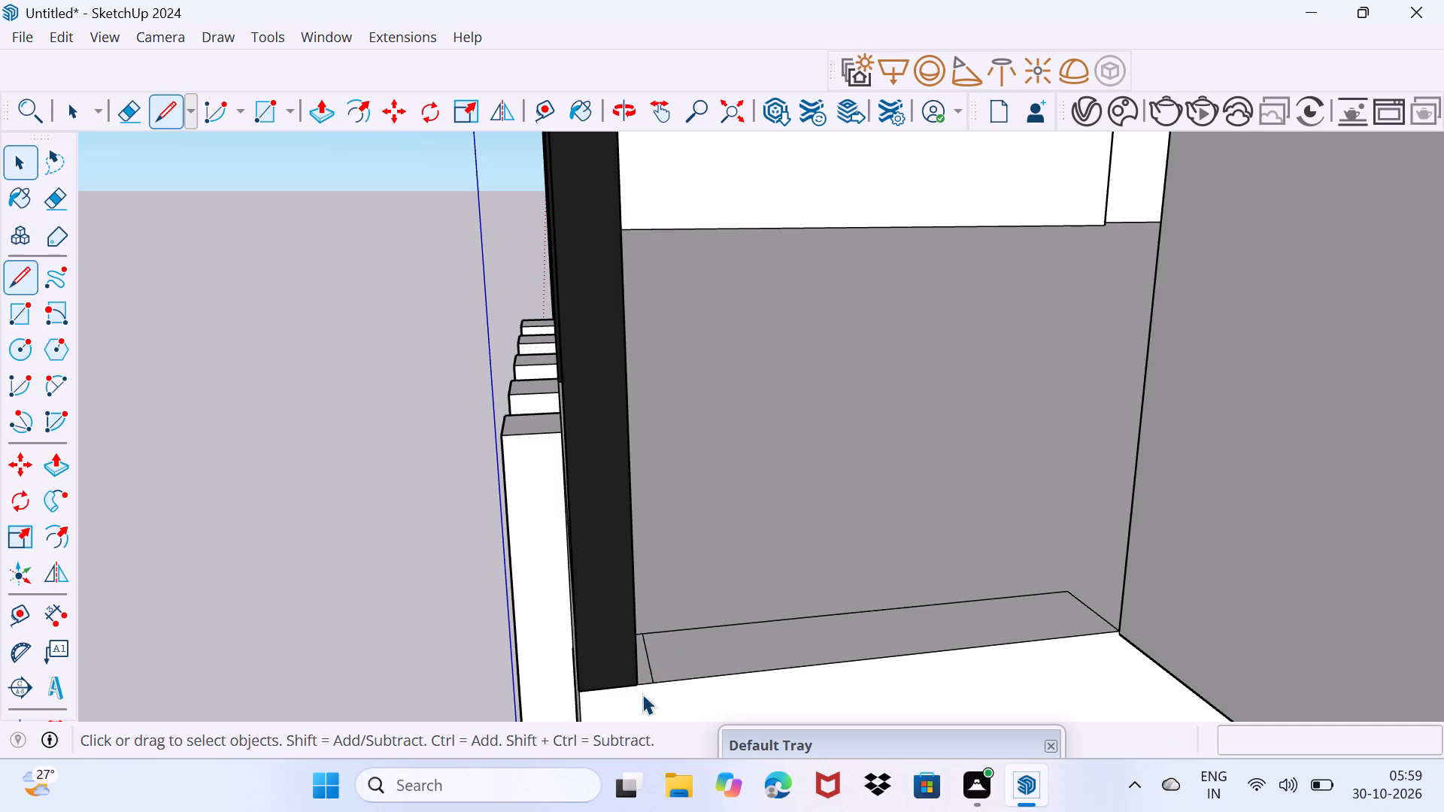
Push/Pull the strip between the end post and the clad wall up about 4' 6 1/4" to the railing's top.
{"action": "left_click", "coordinate": [674, 657]}
{"action": "key", "text": "p"}
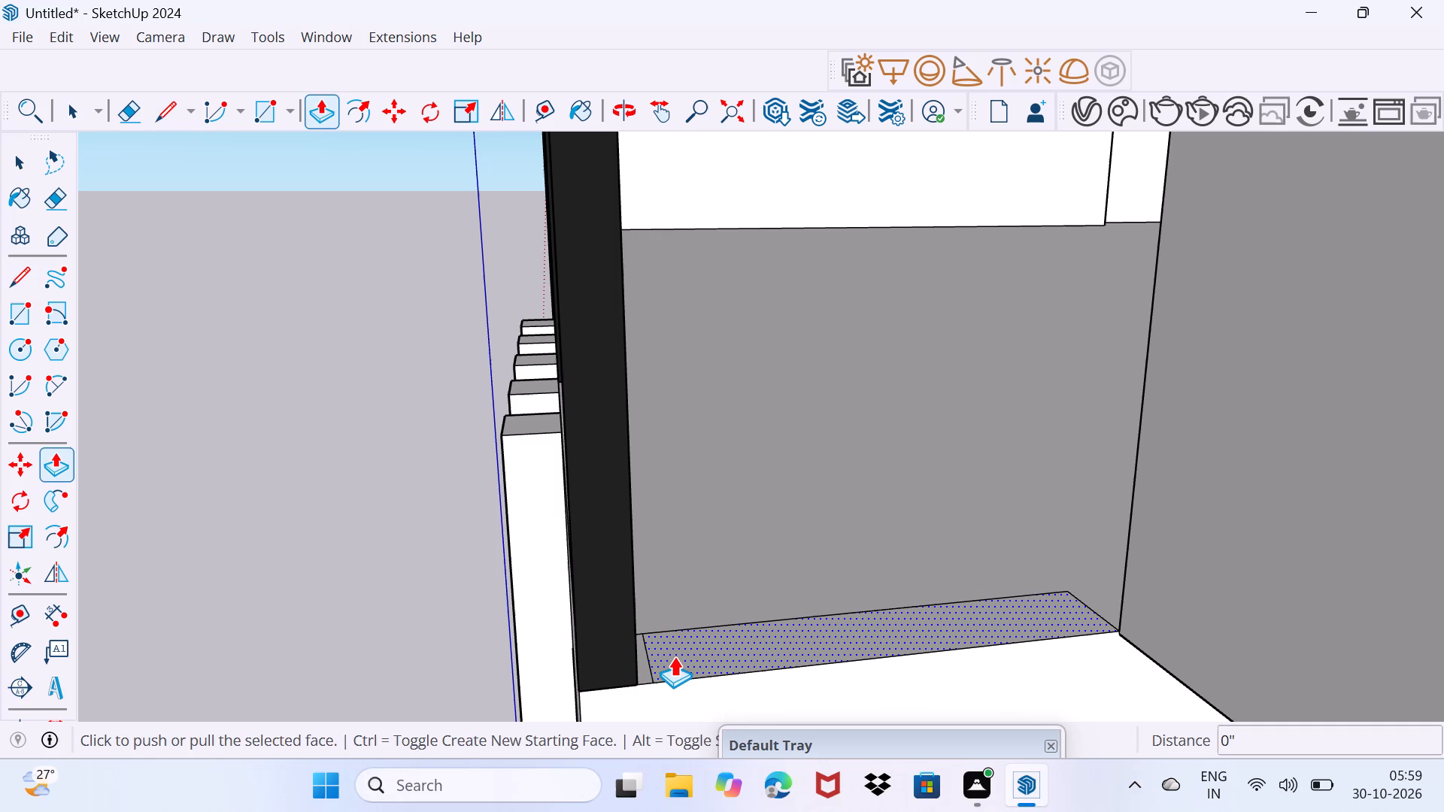
{"action": "left_click", "coordinate": [674, 656]}
{"action": "scroll", "coordinate": [660, 500], "scroll_direction": "down", "scroll_amount": 13}
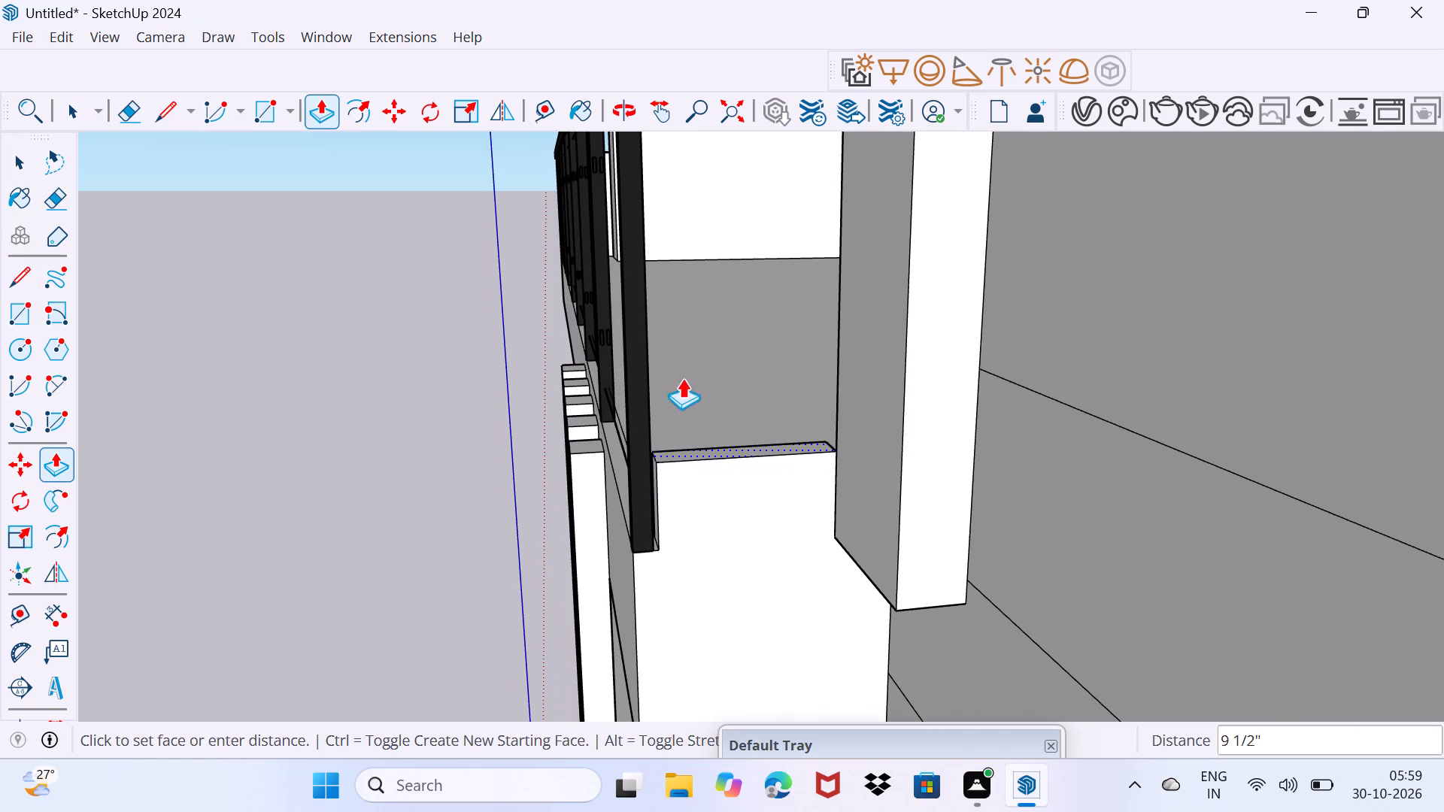
{"action": "middle_click_drag", "start_coordinate": [681, 341], "coordinate": [791, 641]}
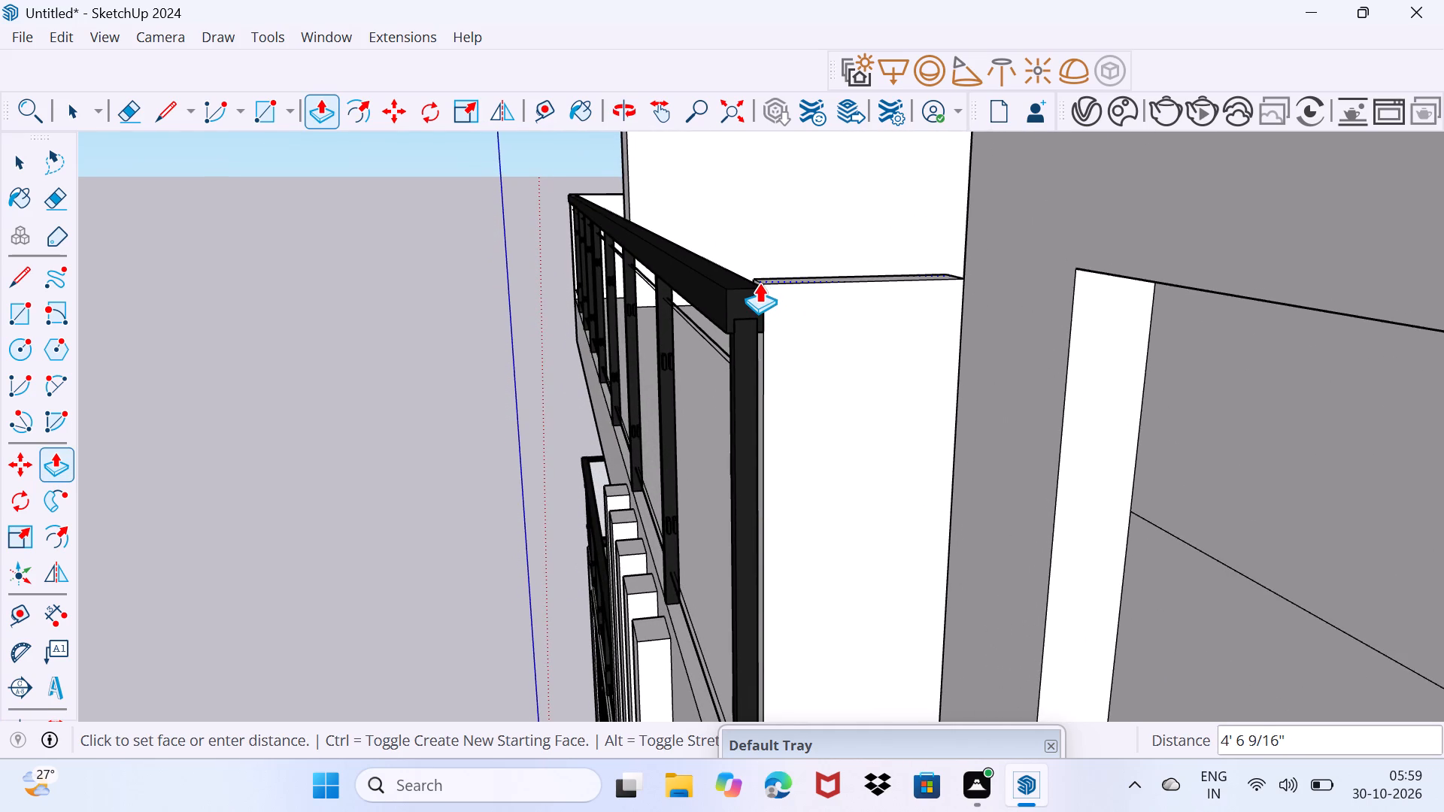
{"action": "left_click", "coordinate": [748, 288]}
Push/Pull the narrow front face of the raised wall beside the railing's end post by about 5/8".
{"action": "scroll", "coordinate": [748, 428], "scroll_direction": "up", "scroll_amount": 2}
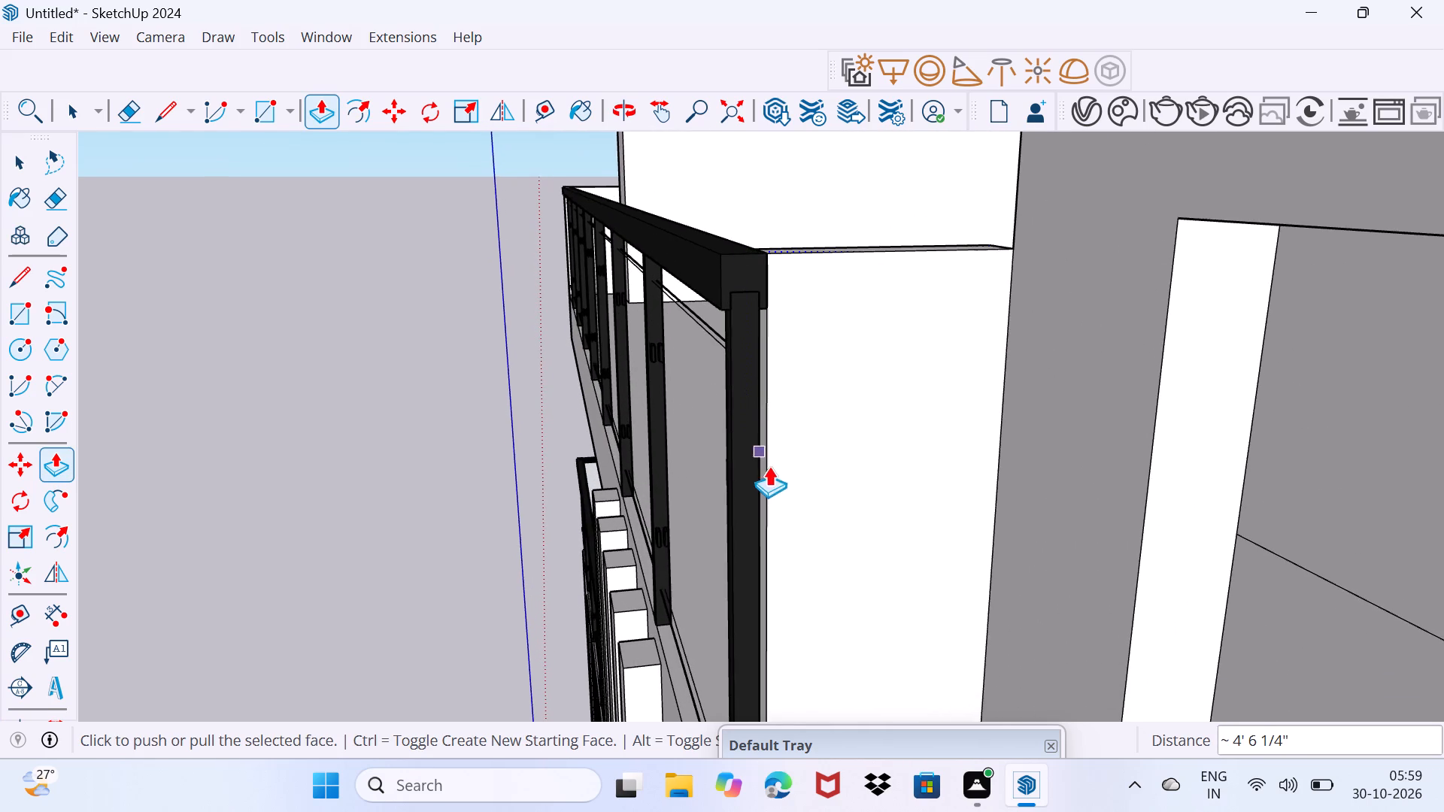
{"action": "middle_click_drag", "start_coordinate": [781, 480], "coordinate": [890, 475]}
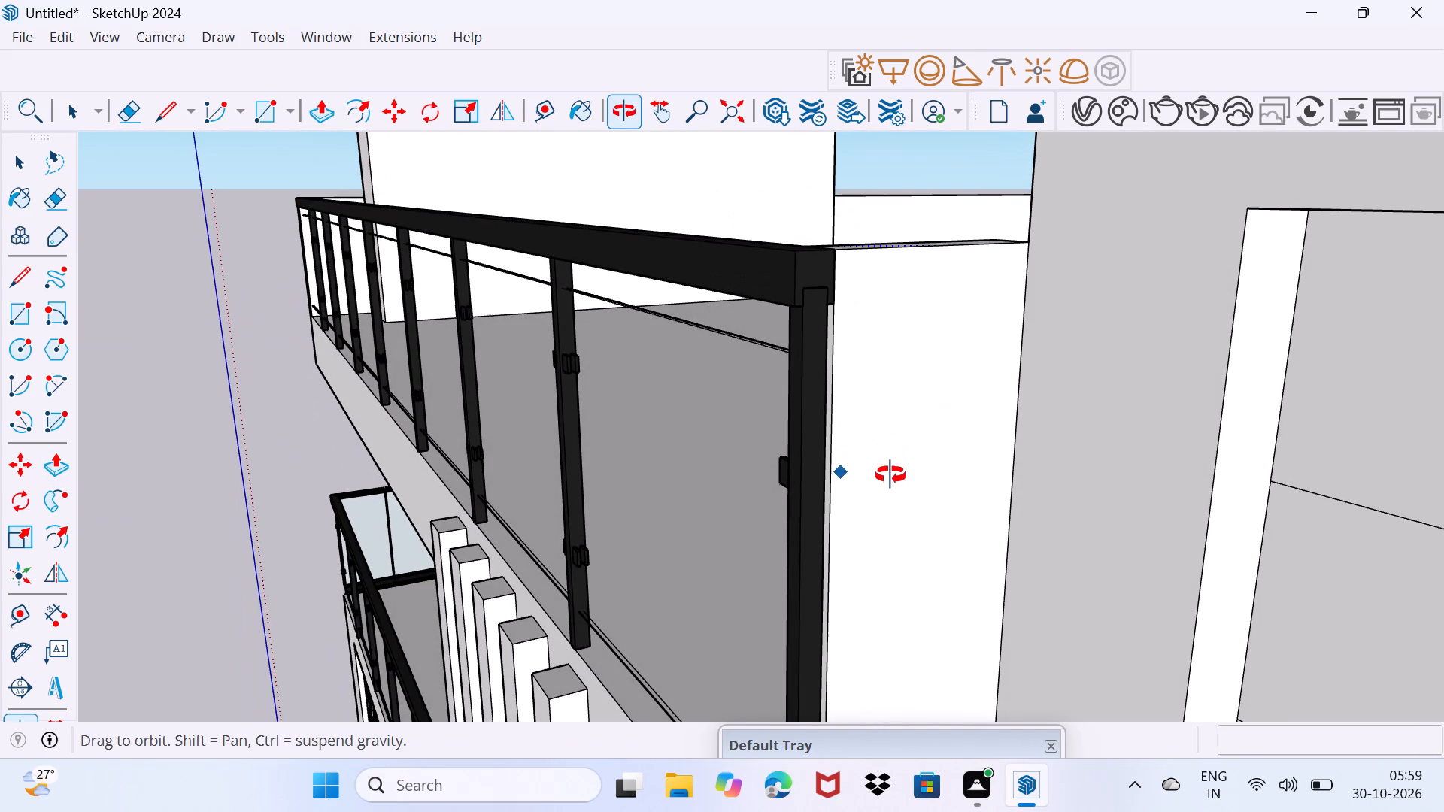
{"action": "middle_click_drag", "start_coordinate": [890, 475], "coordinate": [885, 245]}
{"action": "scroll", "coordinate": [819, 677], "scroll_direction": "up", "scroll_amount": 1}
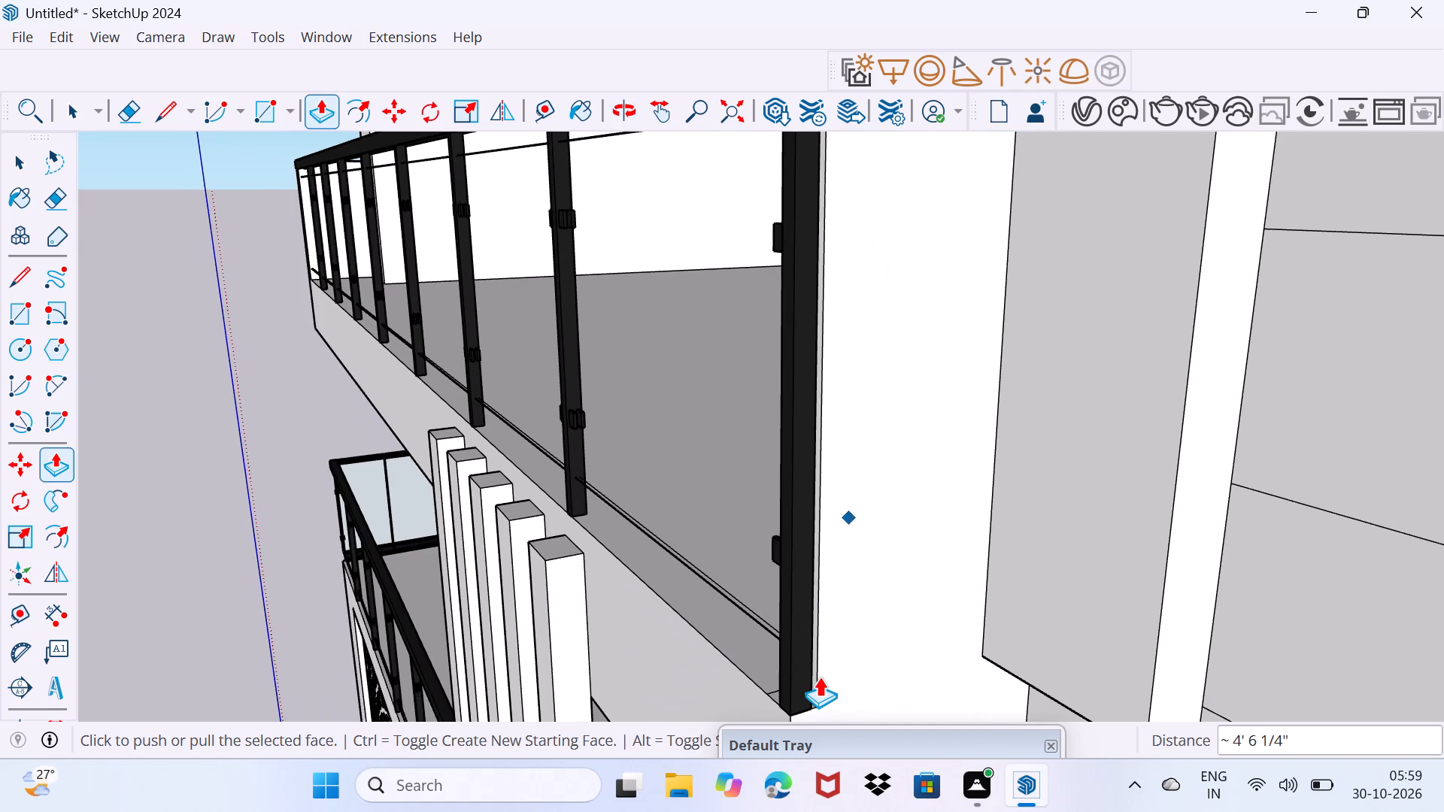
{"action": "scroll", "coordinate": [819, 677], "scroll_direction": "up", "scroll_amount": 2}
{"action": "key", "text": "Escape"}
{"action": "scroll", "coordinate": [812, 660], "scroll_direction": "up", "scroll_amount": 2}
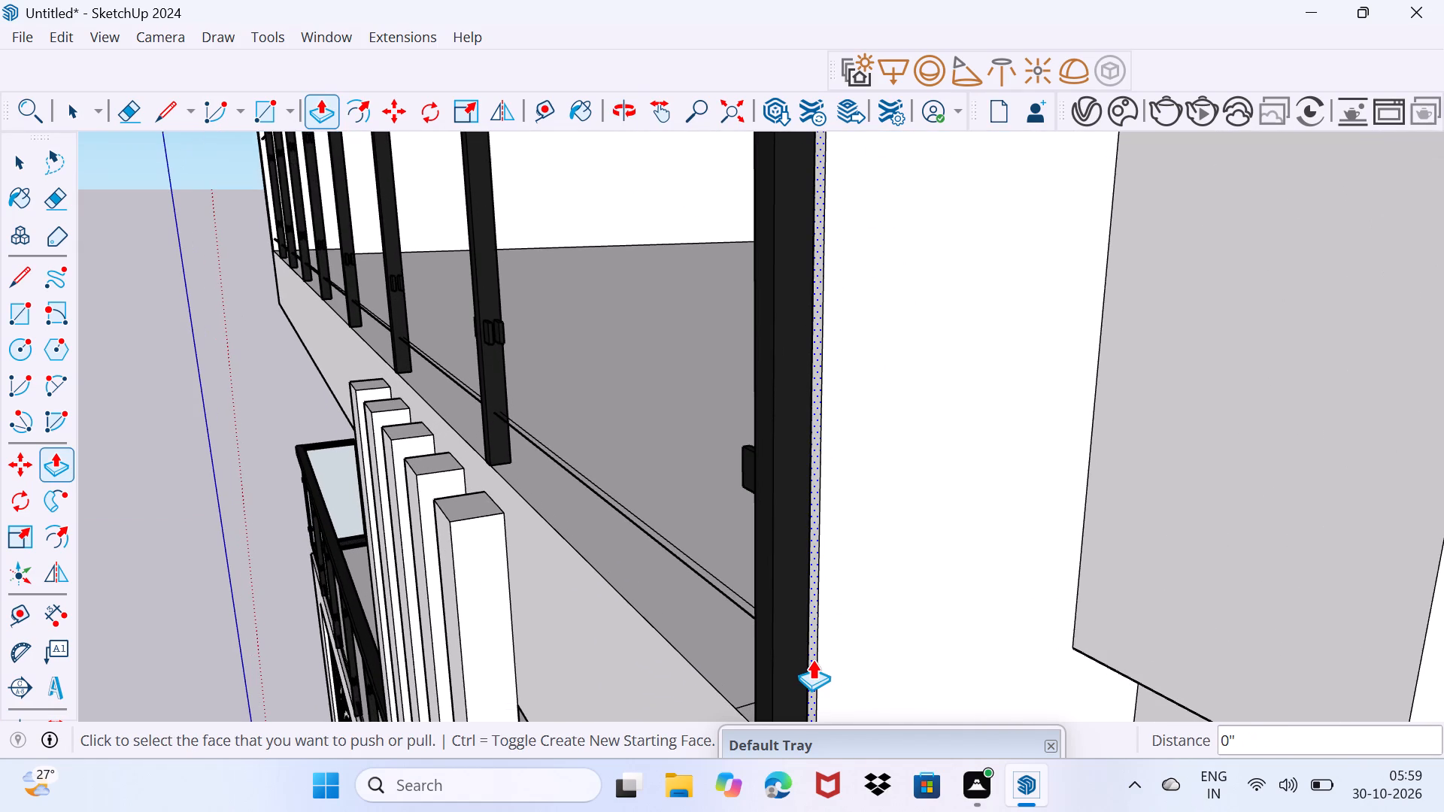
{"action": "left_click", "coordinate": [812, 659]}
{"action": "left_click", "coordinate": [801, 659]}
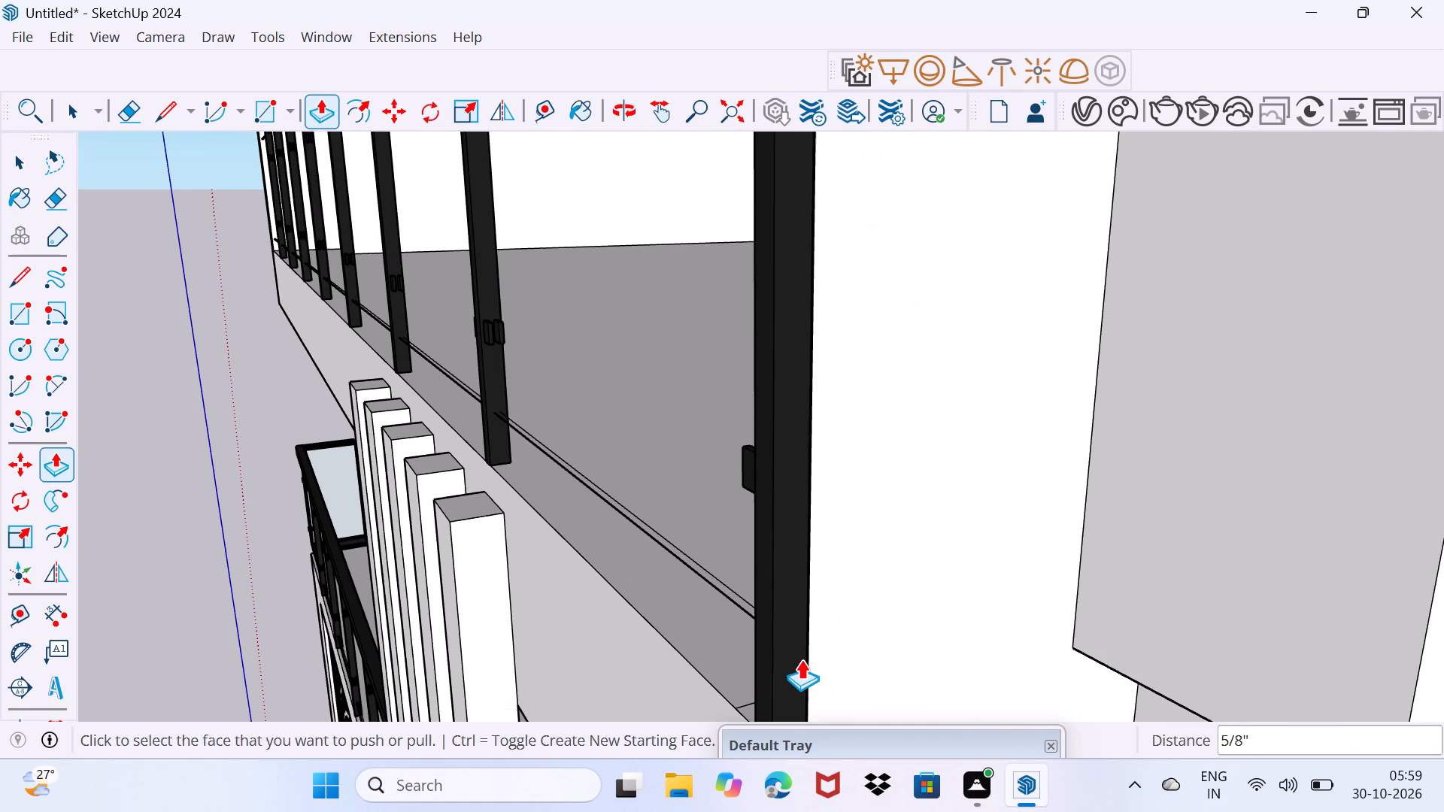
{"action": "key", "text": "space"}
{"action": "left_click_drag", "start_coordinate": [848, 626], "coordinate": [899, 550]}
Erase the short leftover edge on the slab at the foot of the railing's end post.
{"action": "scroll", "coordinate": [872, 524], "scroll_direction": "down", "scroll_amount": 7}
{"action": "middle_click_drag", "start_coordinate": [816, 612], "coordinate": [863, 623]}
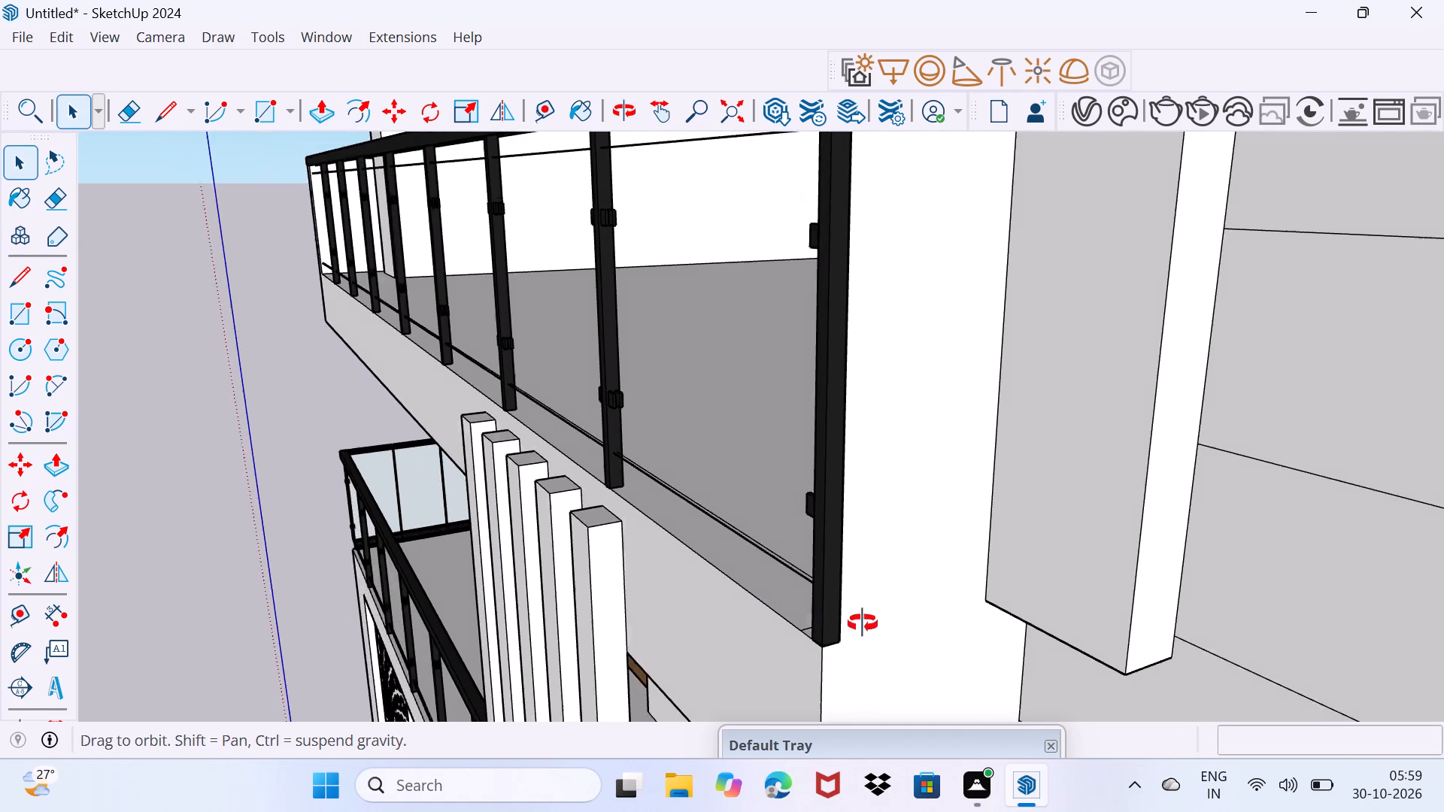
{"action": "middle_click_drag", "start_coordinate": [863, 623], "coordinate": [984, 643]}
{"action": "scroll", "coordinate": [943, 632], "scroll_direction": "up", "scroll_amount": 8}
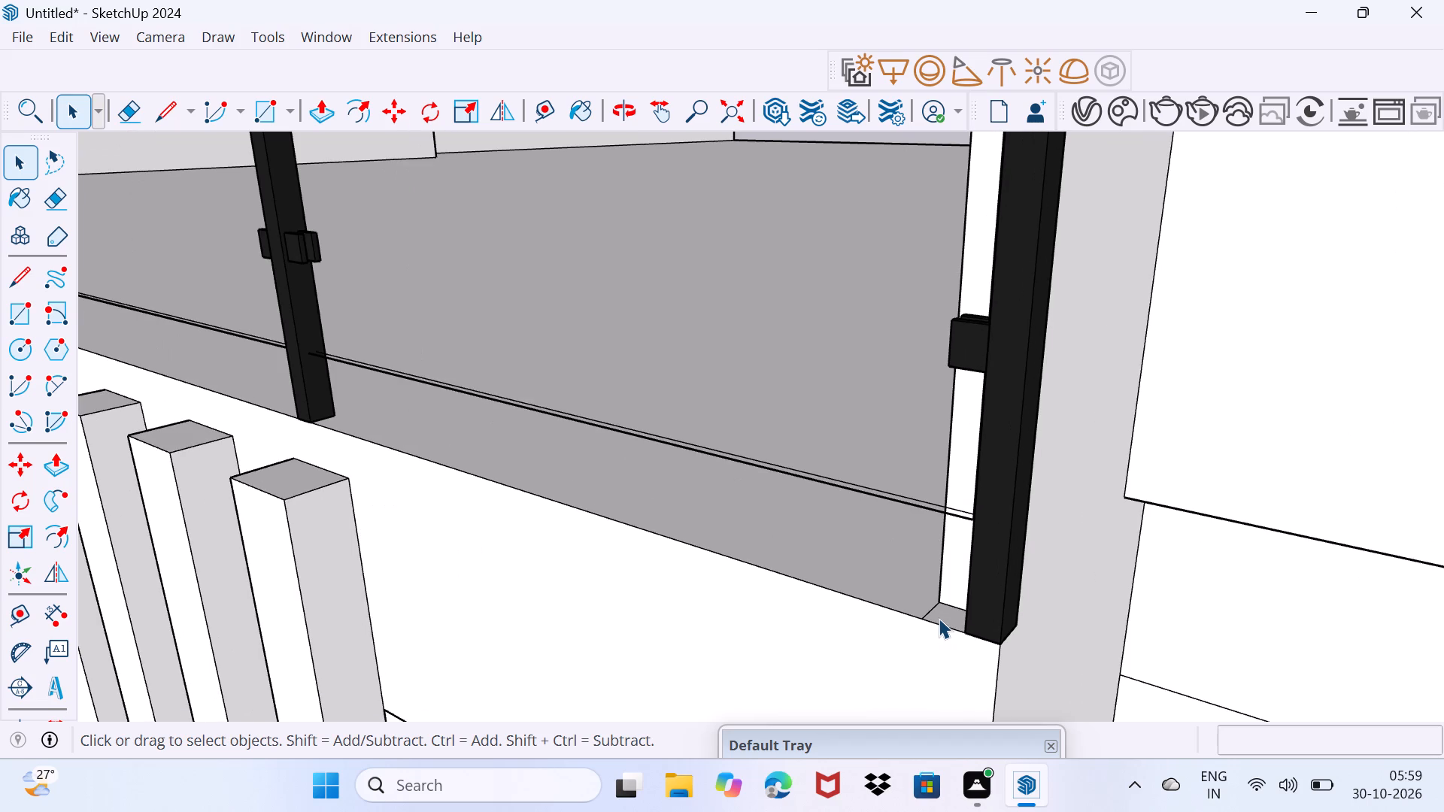
{"action": "key", "text": "e"}
{"action": "left_click", "coordinate": [931, 608]}
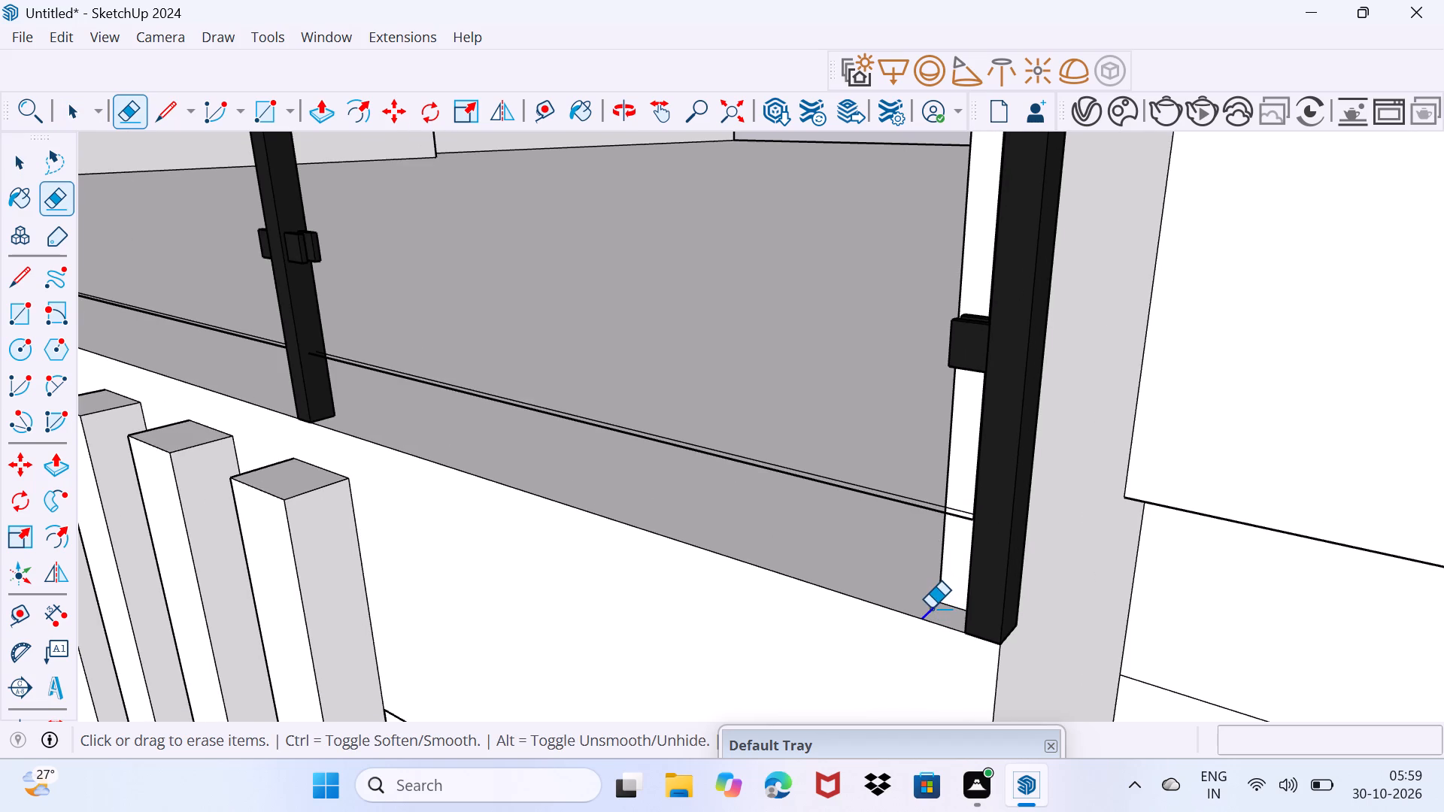
{"action": "key", "text": "space"}
Copy the roof terrace's rear edge 8" inward across the floor.
{"action": "scroll", "coordinate": [931, 608], "scroll_direction": "down", "scroll_amount": 18}
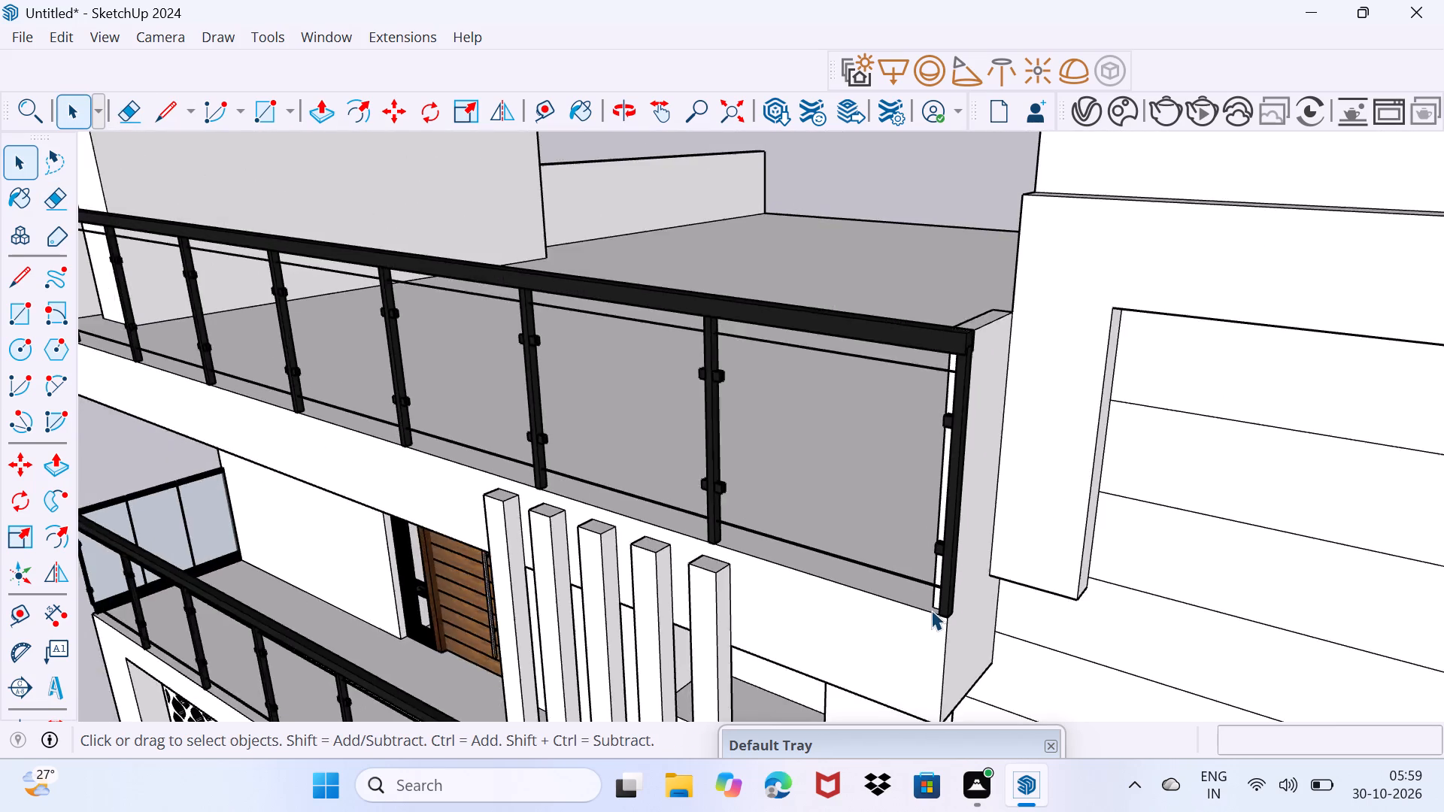
{"action": "scroll", "coordinate": [931, 610], "scroll_direction": "down", "scroll_amount": 8}
{"action": "middle_click_drag", "start_coordinate": [890, 614], "coordinate": [1246, 503]}
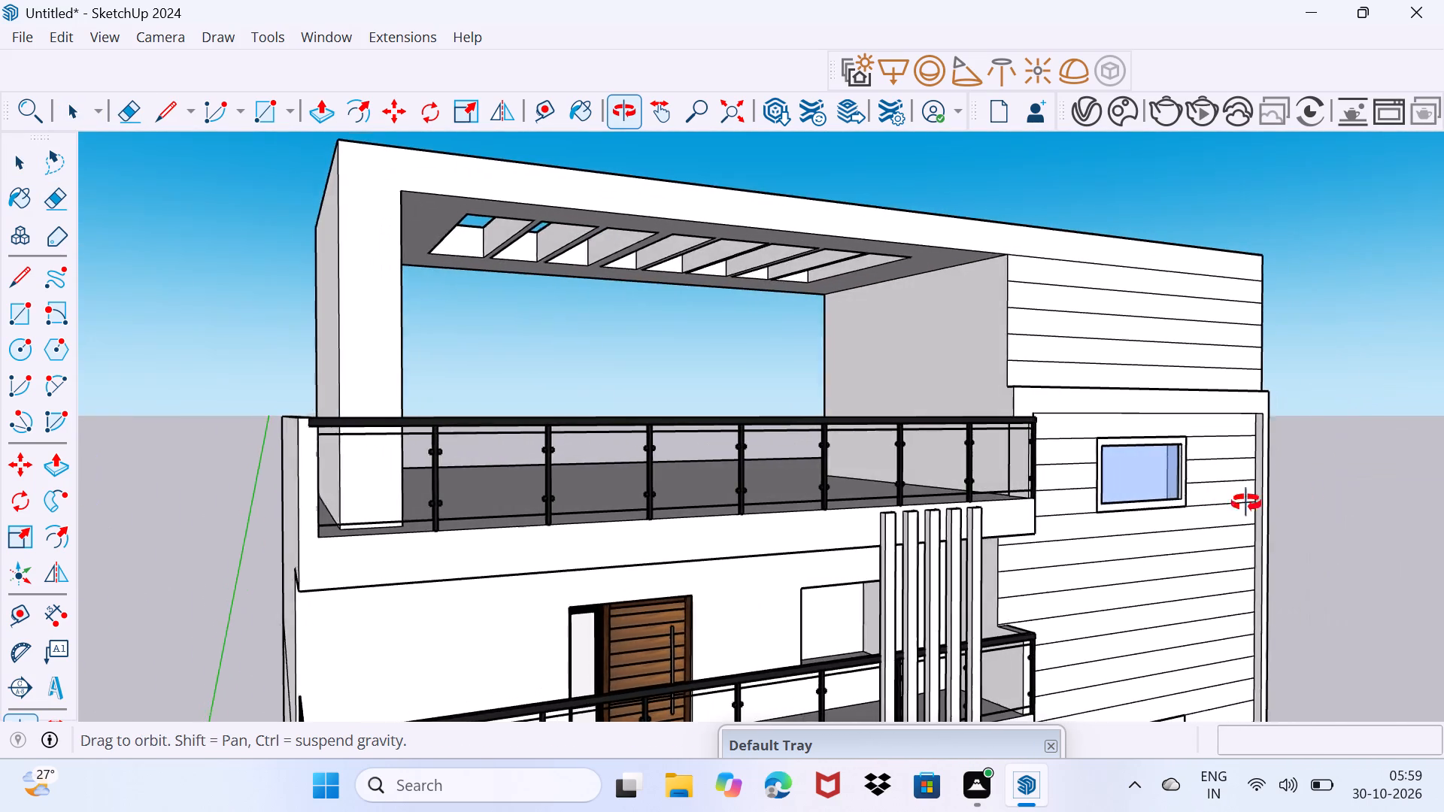
{"action": "middle_click_drag", "start_coordinate": [1246, 503], "coordinate": [1392, 429]}
{"action": "middle_click_drag", "start_coordinate": [534, 541], "coordinate": [1287, 596]}
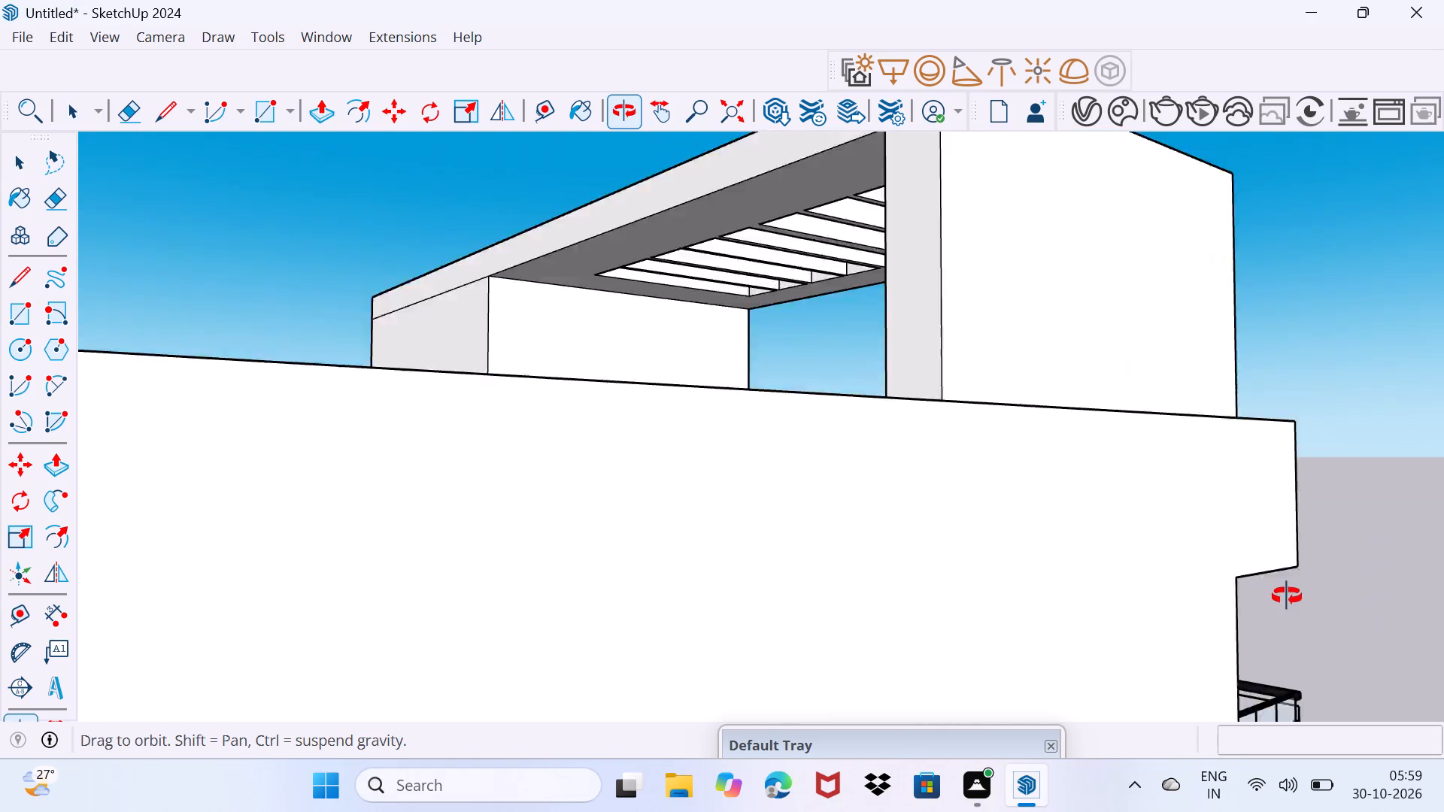
{"action": "middle_click_drag", "start_coordinate": [1287, 596], "coordinate": [1288, 595]}
{"action": "scroll", "coordinate": [1078, 583], "scroll_direction": "down", "scroll_amount": 8}
{"action": "middle_click_drag", "start_coordinate": [924, 612], "coordinate": [963, 666]}
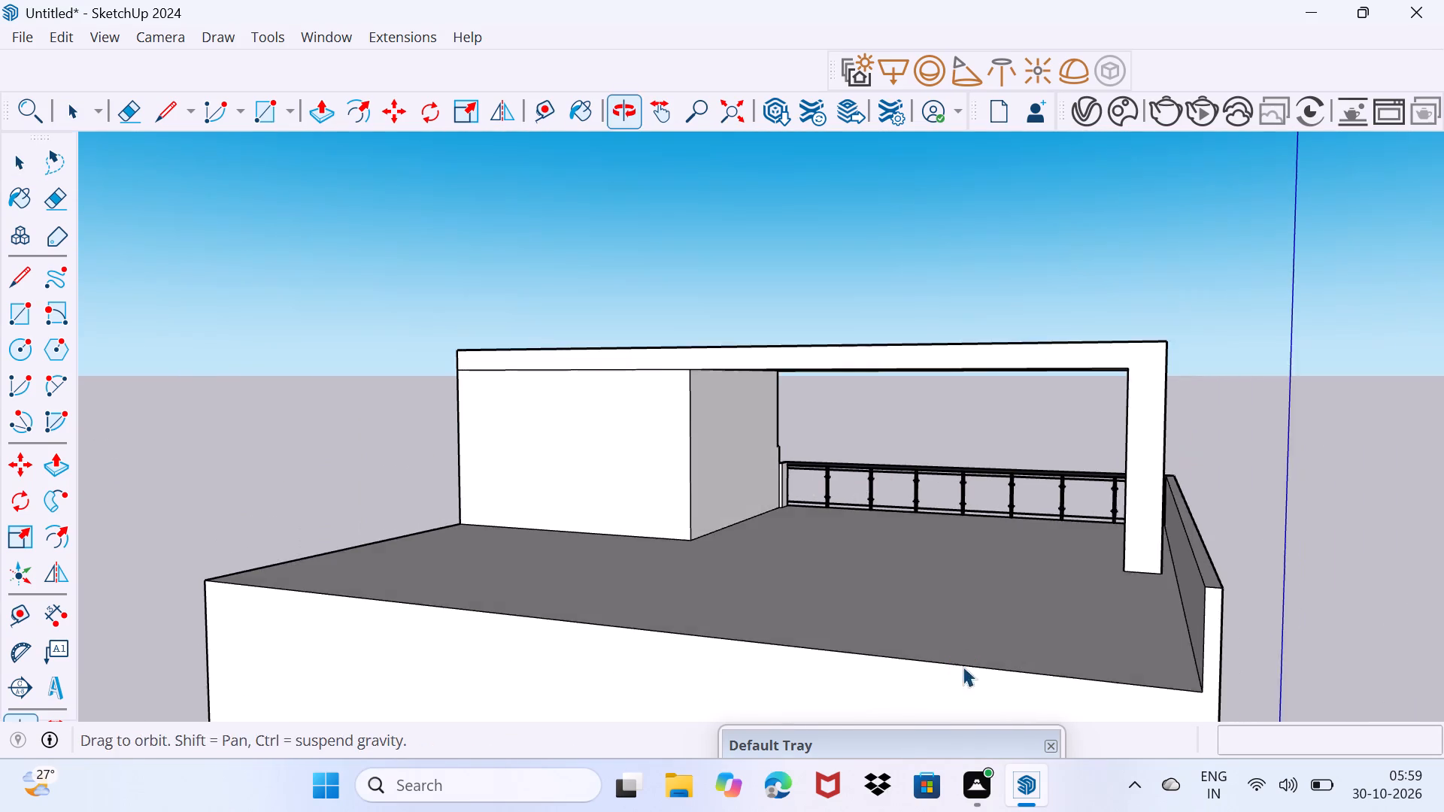
{"action": "middle_click_drag", "start_coordinate": [1001, 671], "coordinate": [809, 492], "text": "shift"}
{"action": "middle_click_drag", "start_coordinate": [860, 537], "coordinate": [905, 586]}
{"action": "left_click", "coordinate": [966, 611]}
{"action": "key", "text": "m"}
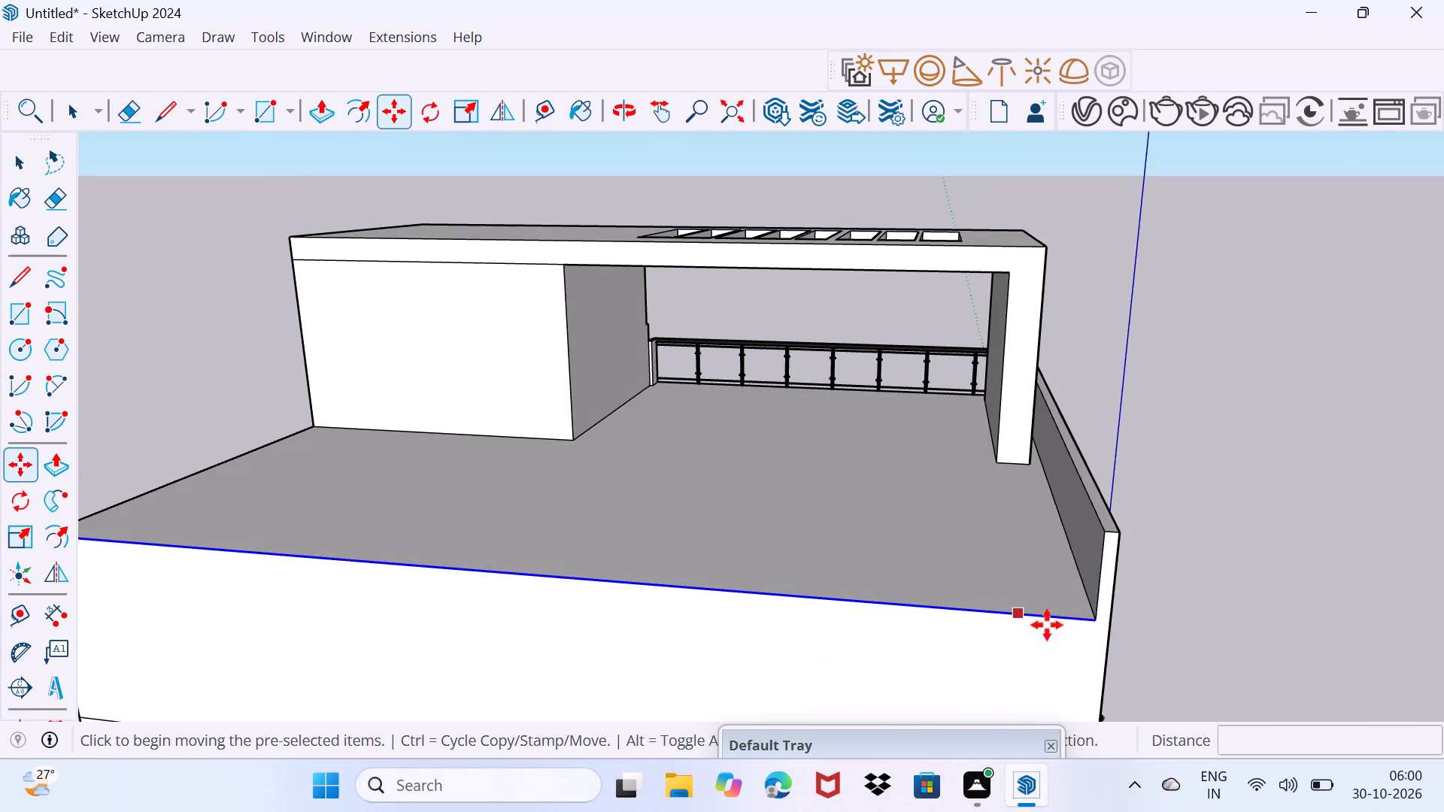
{"action": "left_click", "coordinate": [1088, 618]}
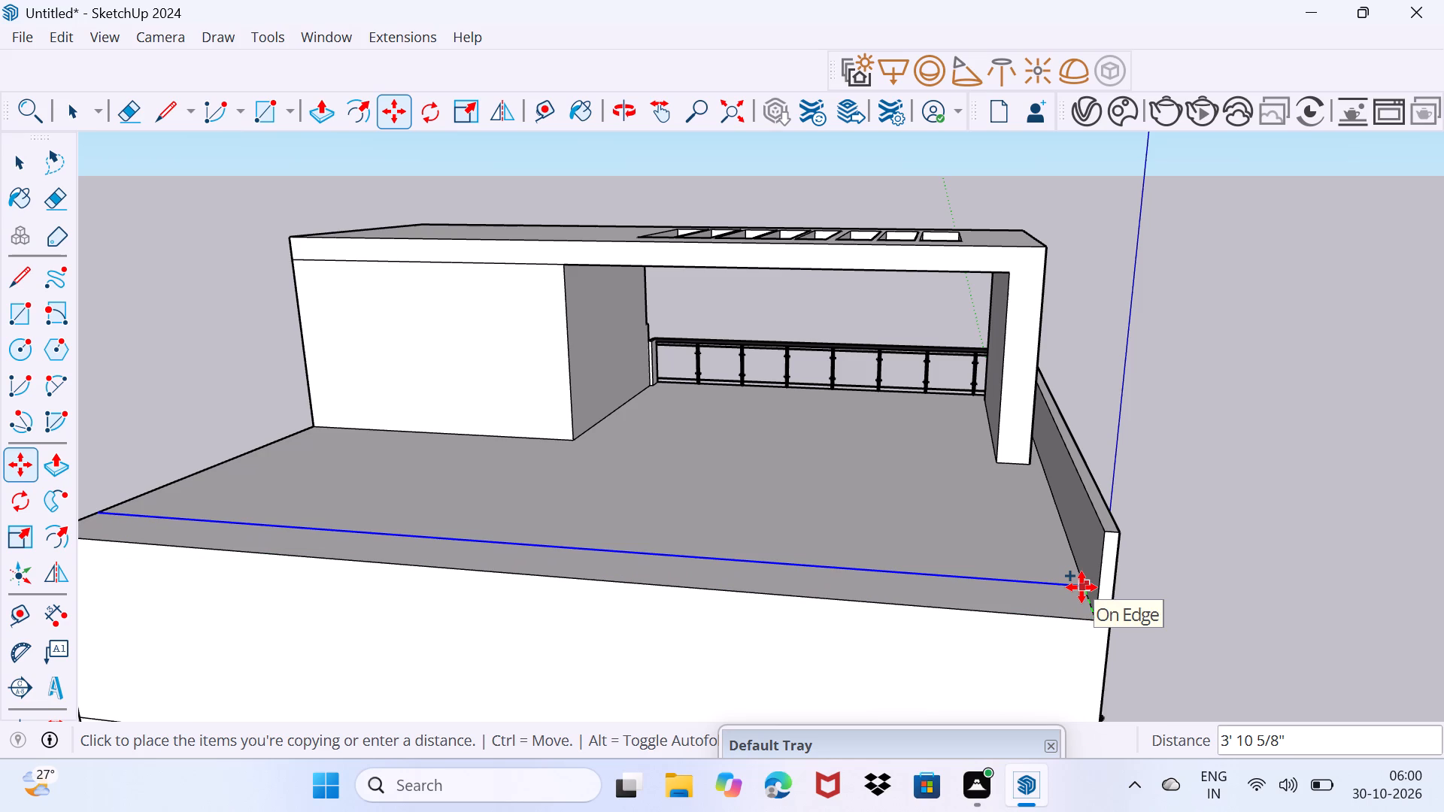
{"action": "key", "text": "8"}
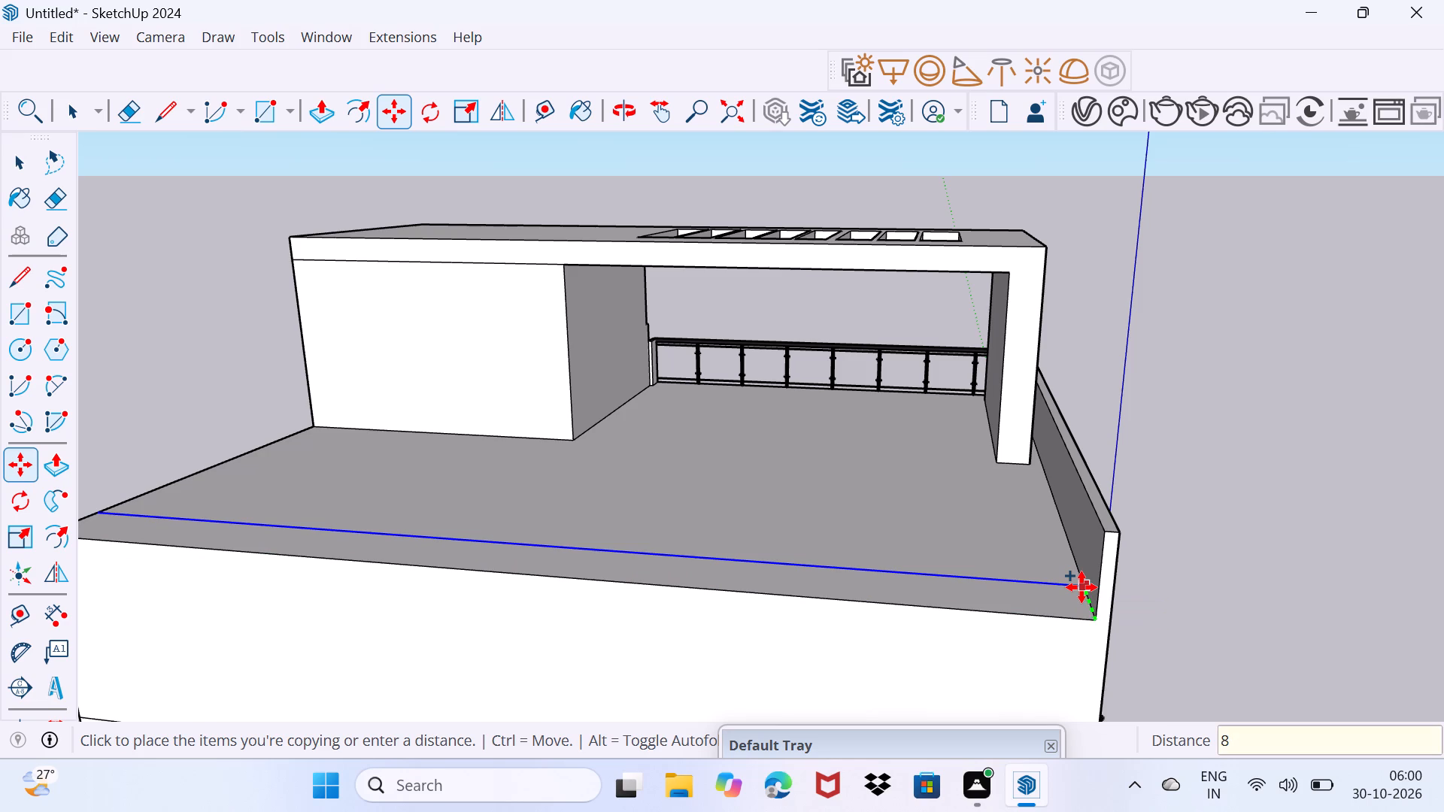
{"action": "key", "text": "shift+quotedbl"}
{"action": "key", "text": "Return"}
{"action": "key", "text": "space"}
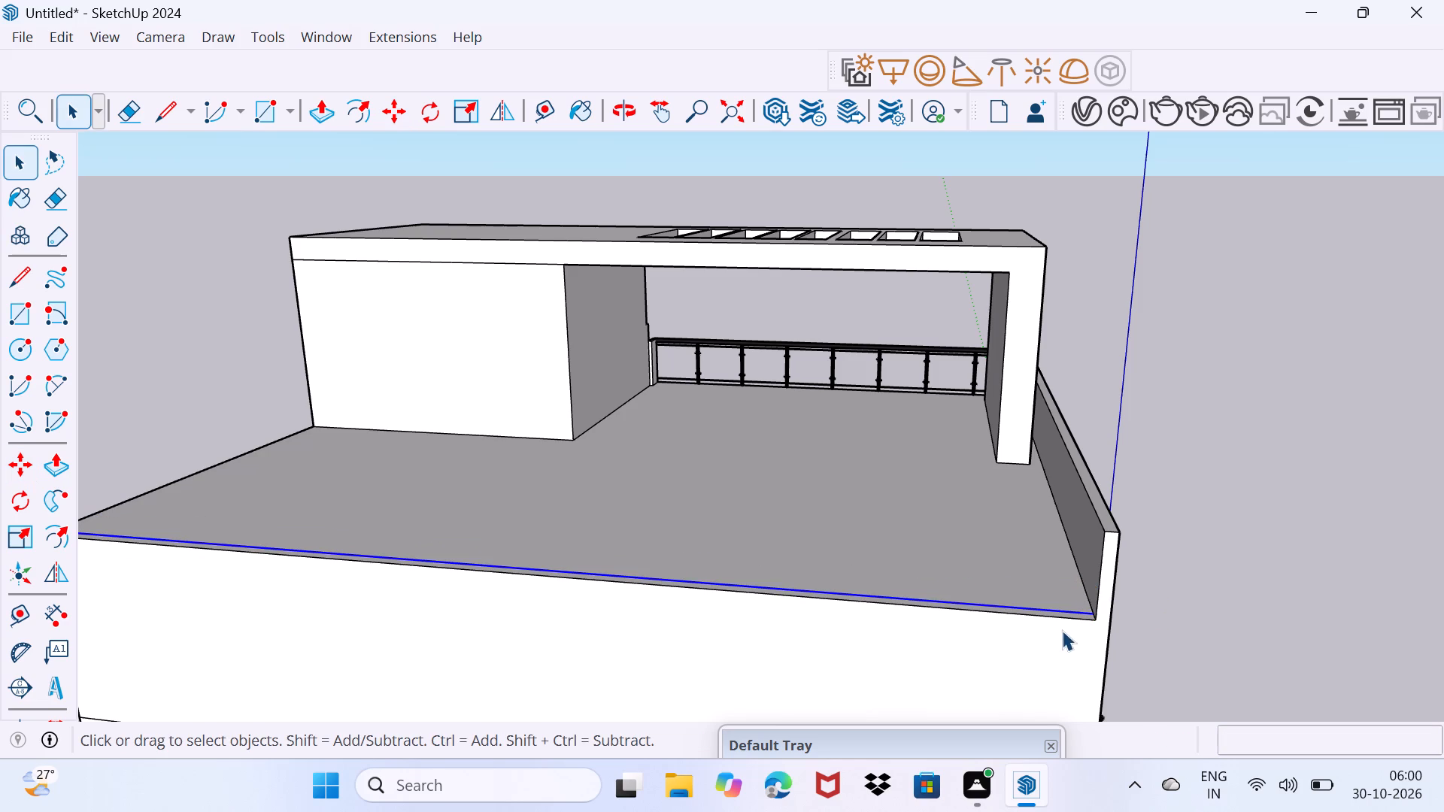
{"action": "left_click_drag", "start_coordinate": [1065, 629], "coordinate": [1081, 567]}
Push/Pull the narrow strip along the rear edge up about 4' 6 1/4" to the top of the existing side parapet.
{"action": "scroll", "coordinate": [1009, 612], "scroll_direction": "up", "scroll_amount": 4}
{"action": "left_click", "coordinate": [1062, 611]}
{"action": "left_click", "coordinate": [1062, 614]}
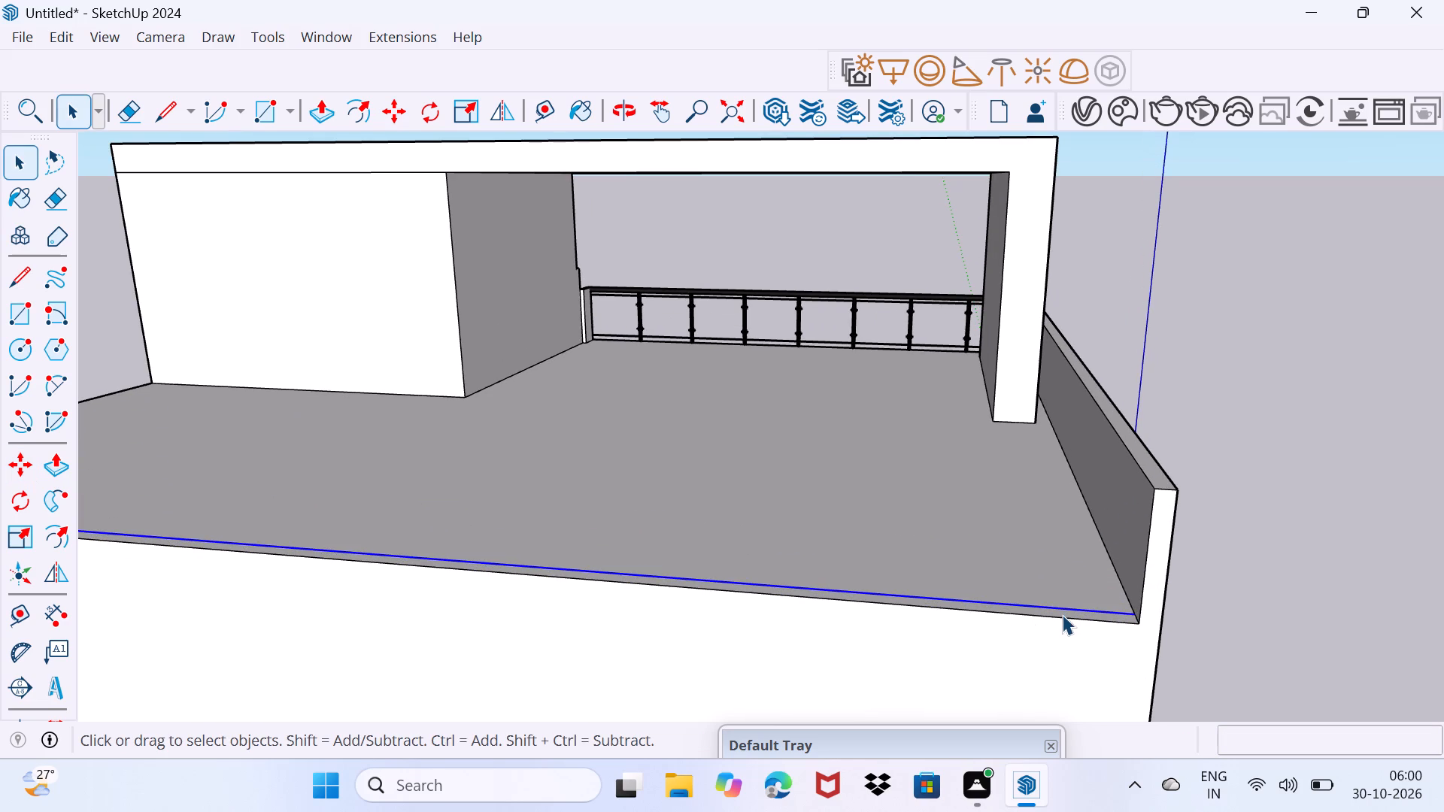
{"action": "scroll", "coordinate": [1062, 615], "scroll_direction": "up", "scroll_amount": 5}
{"action": "left_click", "coordinate": [1077, 611]}
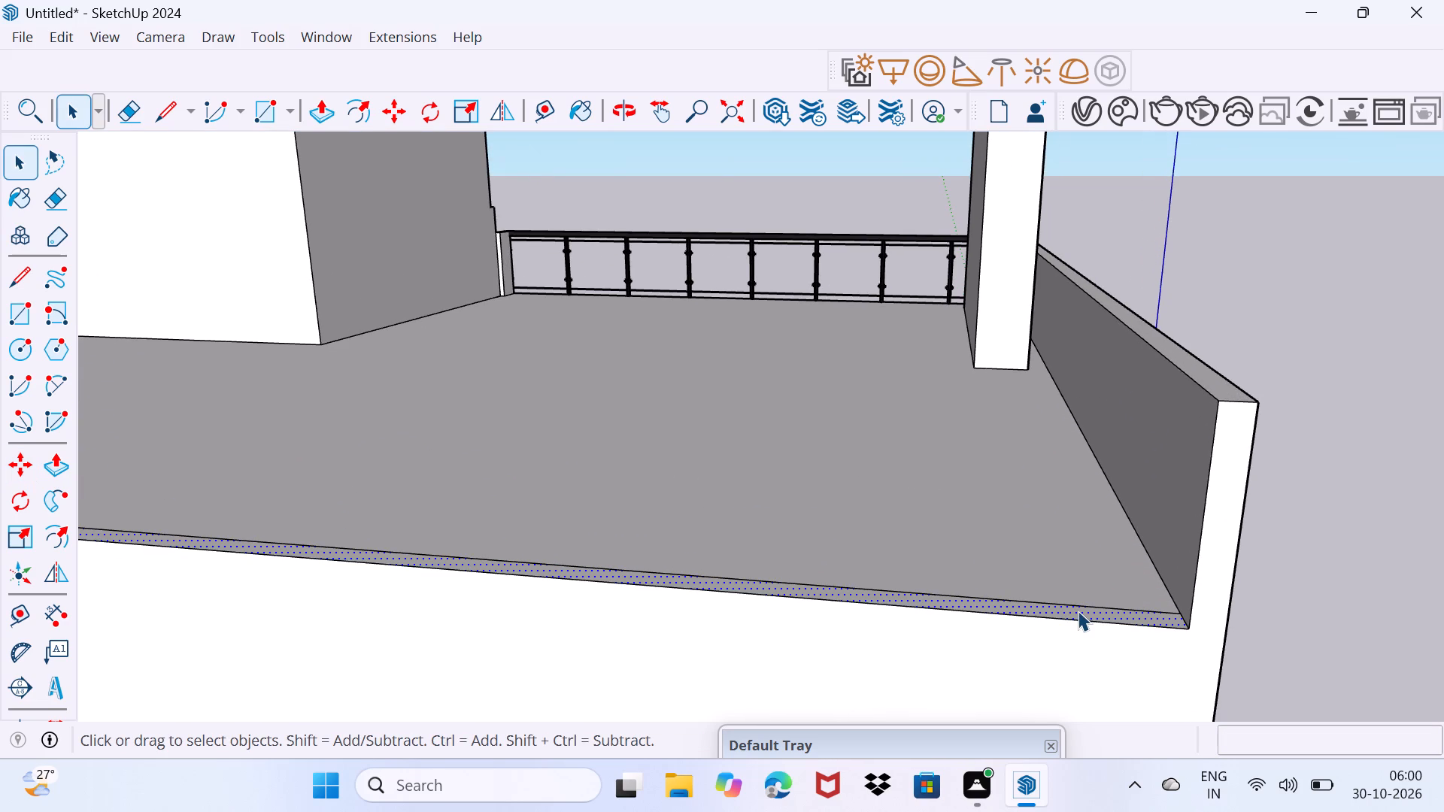
{"action": "key", "text": "p"}
{"action": "left_click", "coordinate": [1078, 611]}
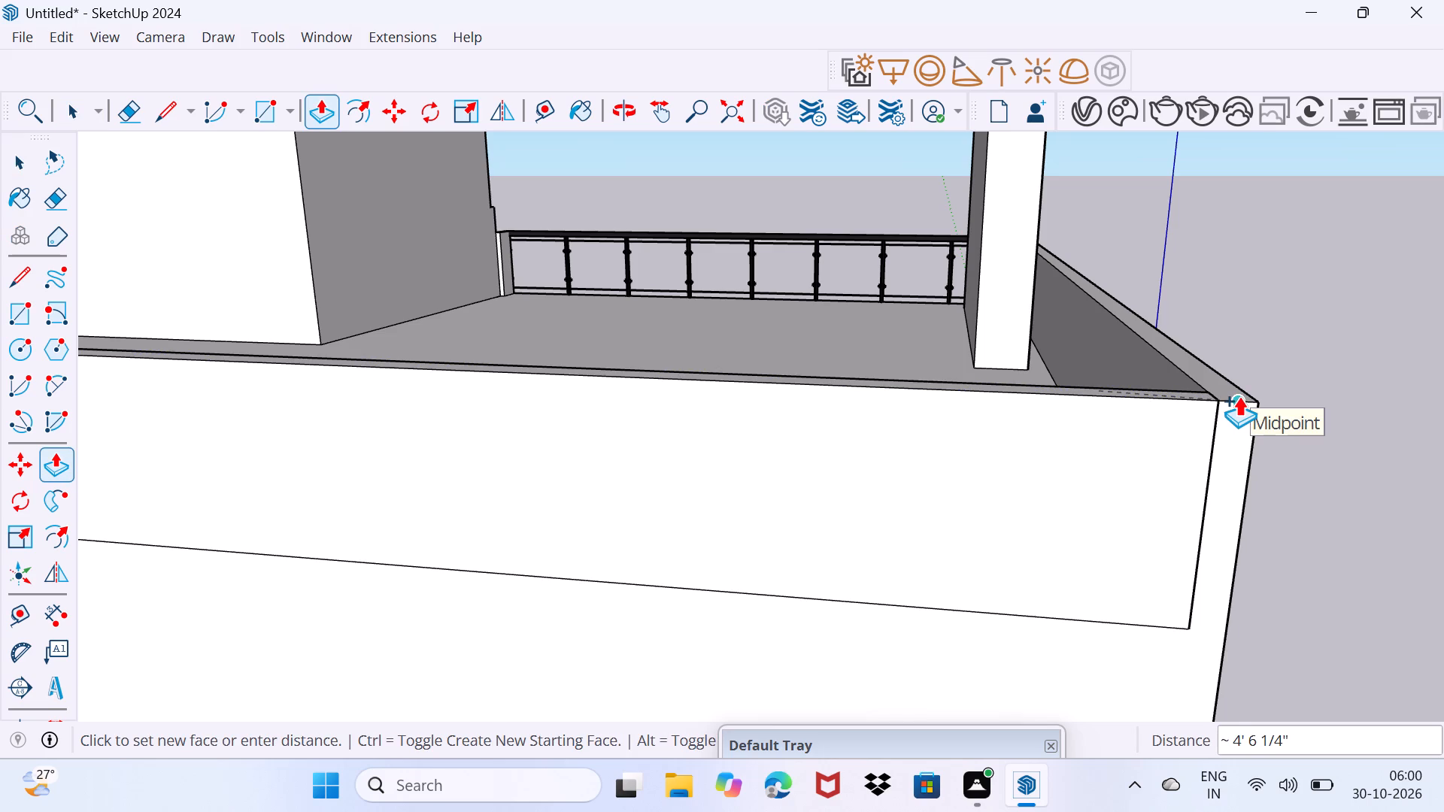
{"action": "left_click", "coordinate": [1239, 396]}
{"action": "scroll", "coordinate": [917, 497], "scroll_direction": "down", "scroll_amount": 18}
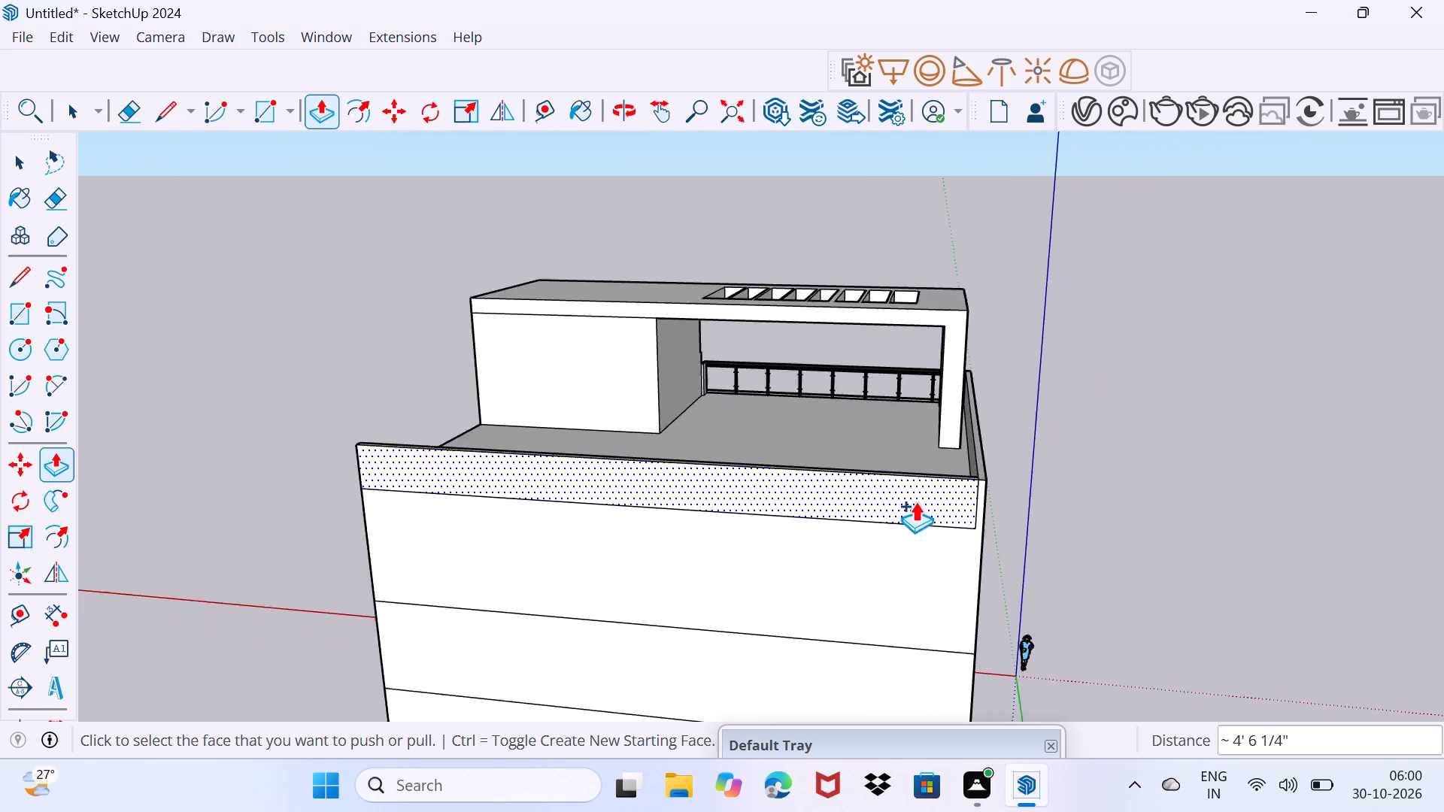
{"action": "scroll", "coordinate": [915, 501], "scroll_direction": "down", "scroll_amount": 4}
{"action": "middle_click_drag", "start_coordinate": [659, 562], "coordinate": [1193, 540]}
{"action": "scroll", "coordinate": [889, 474], "scroll_direction": "up", "scroll_amount": 2}
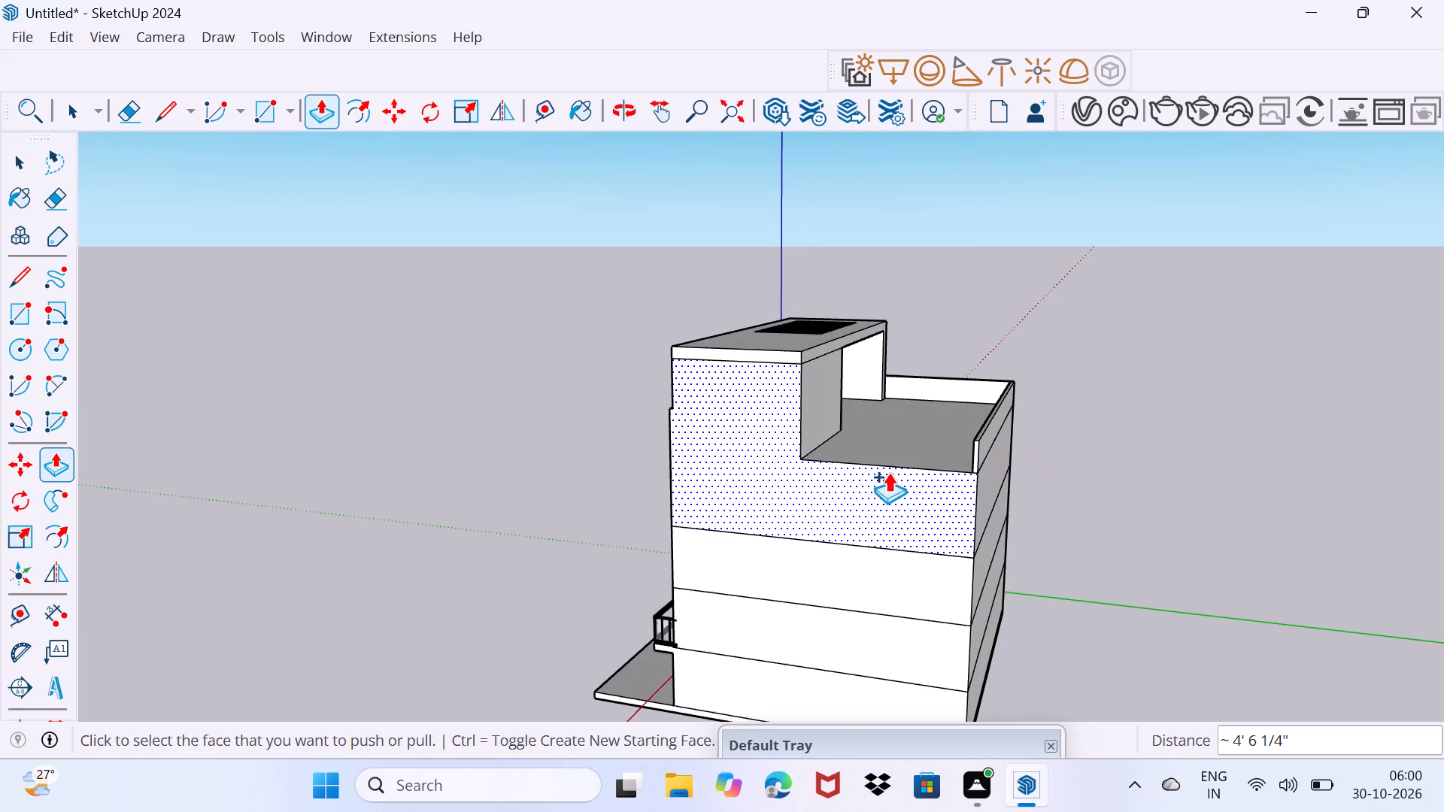
{"action": "key", "text": "space"}
Copy the terrace's open side edge, from the roof room's corner to the rear parapet, 8" inward.
{"action": "middle_click_drag", "start_coordinate": [862, 459], "coordinate": [832, 586]}
{"action": "scroll", "coordinate": [844, 571], "scroll_direction": "up", "scroll_amount": 6}
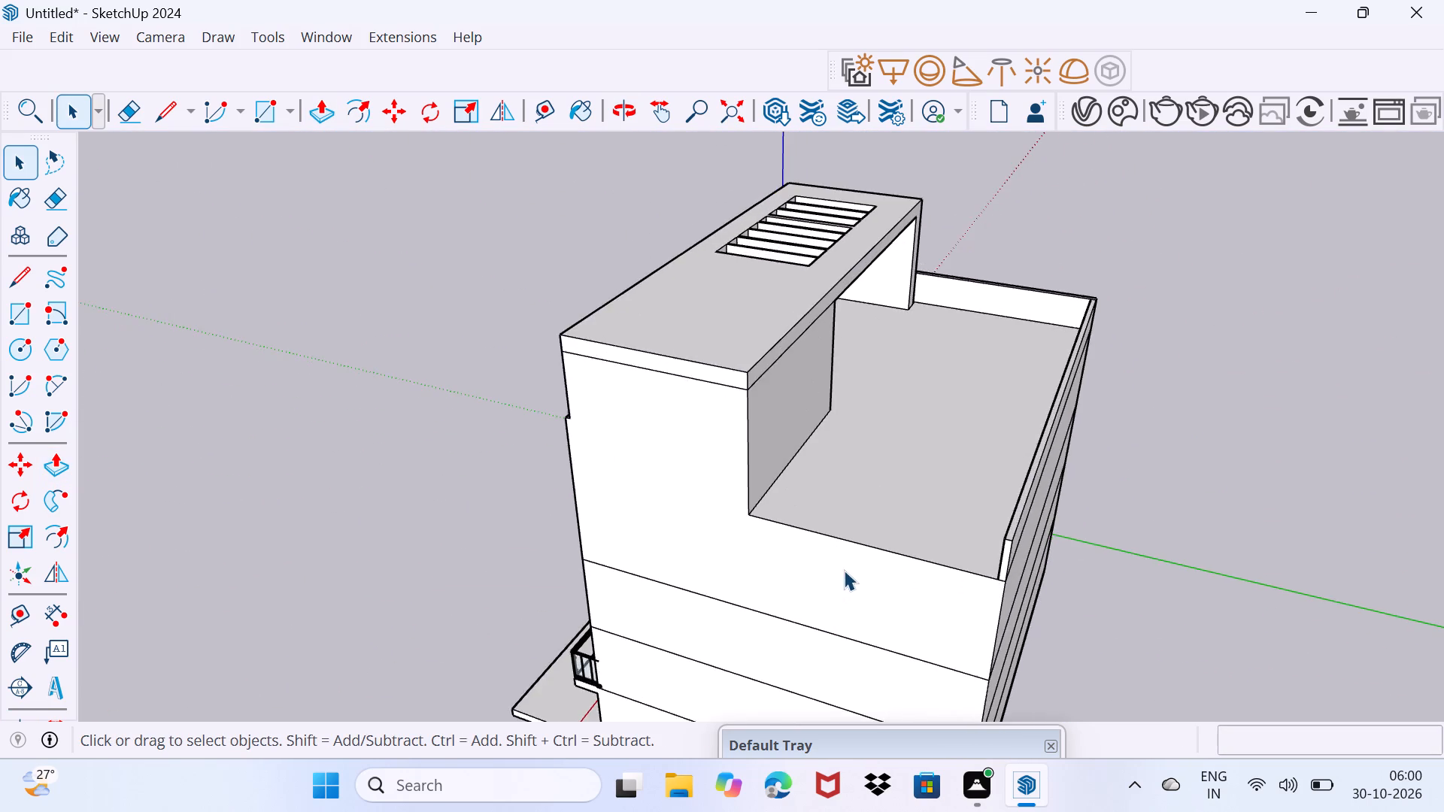
{"action": "scroll", "coordinate": [844, 570], "scroll_direction": "up", "scroll_amount": 2}
{"action": "scroll", "coordinate": [708, 489], "scroll_direction": "up", "scroll_amount": 5}
{"action": "left_click", "coordinate": [709, 489]}
{"action": "key", "text": "m"}
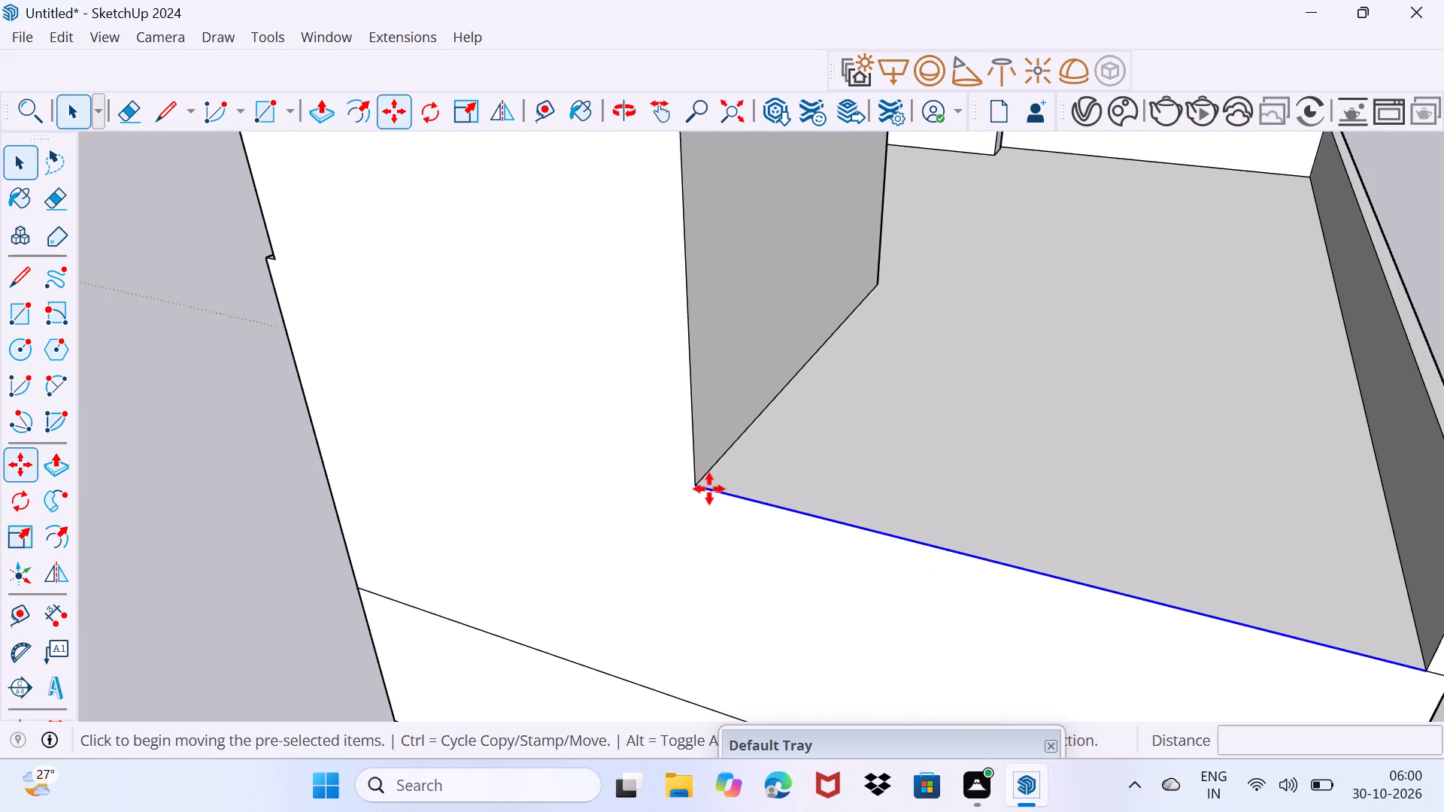
{"action": "left_click", "coordinate": [693, 485]}
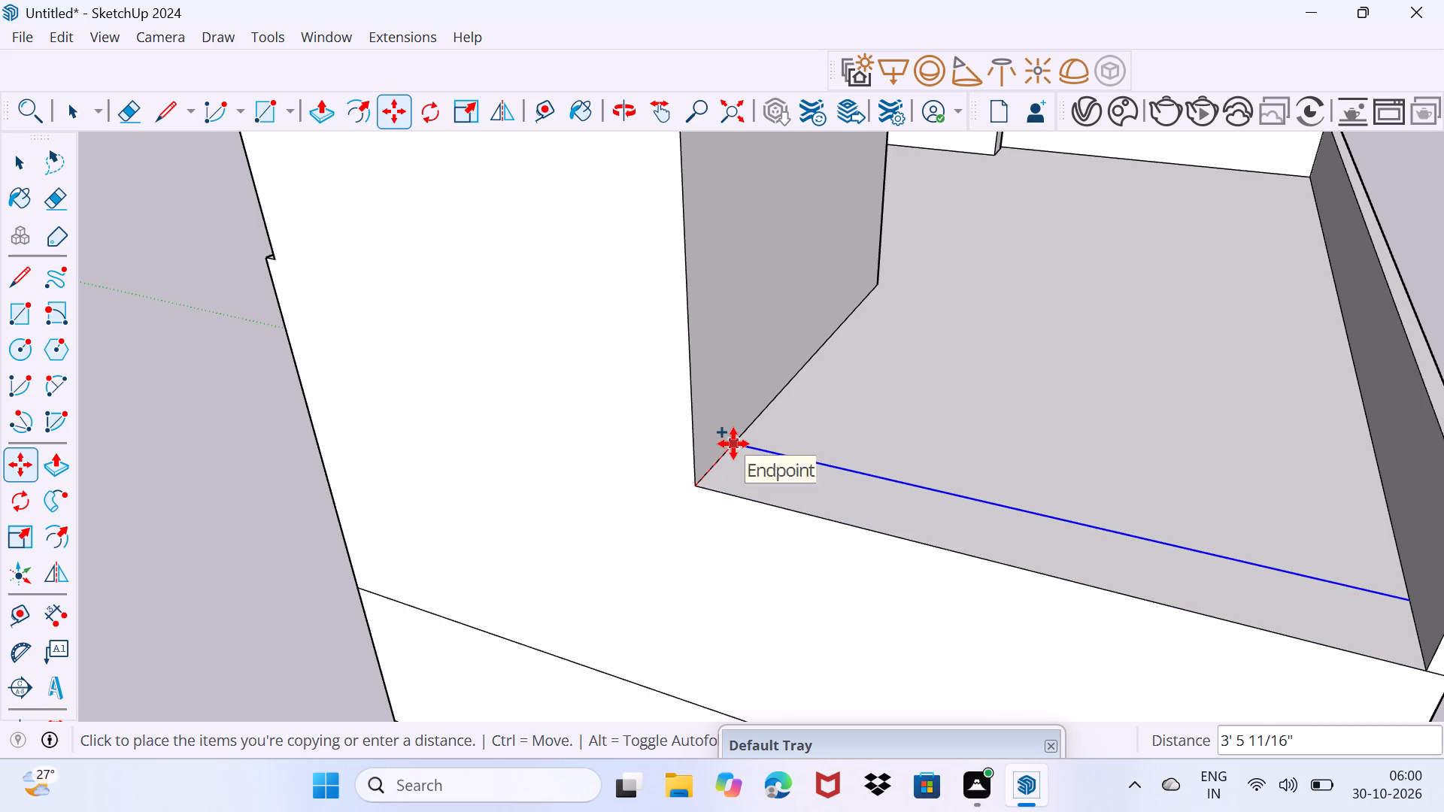
{"action": "key", "text": "8"}
{"action": "key", "text": "shift+quotedbl"}
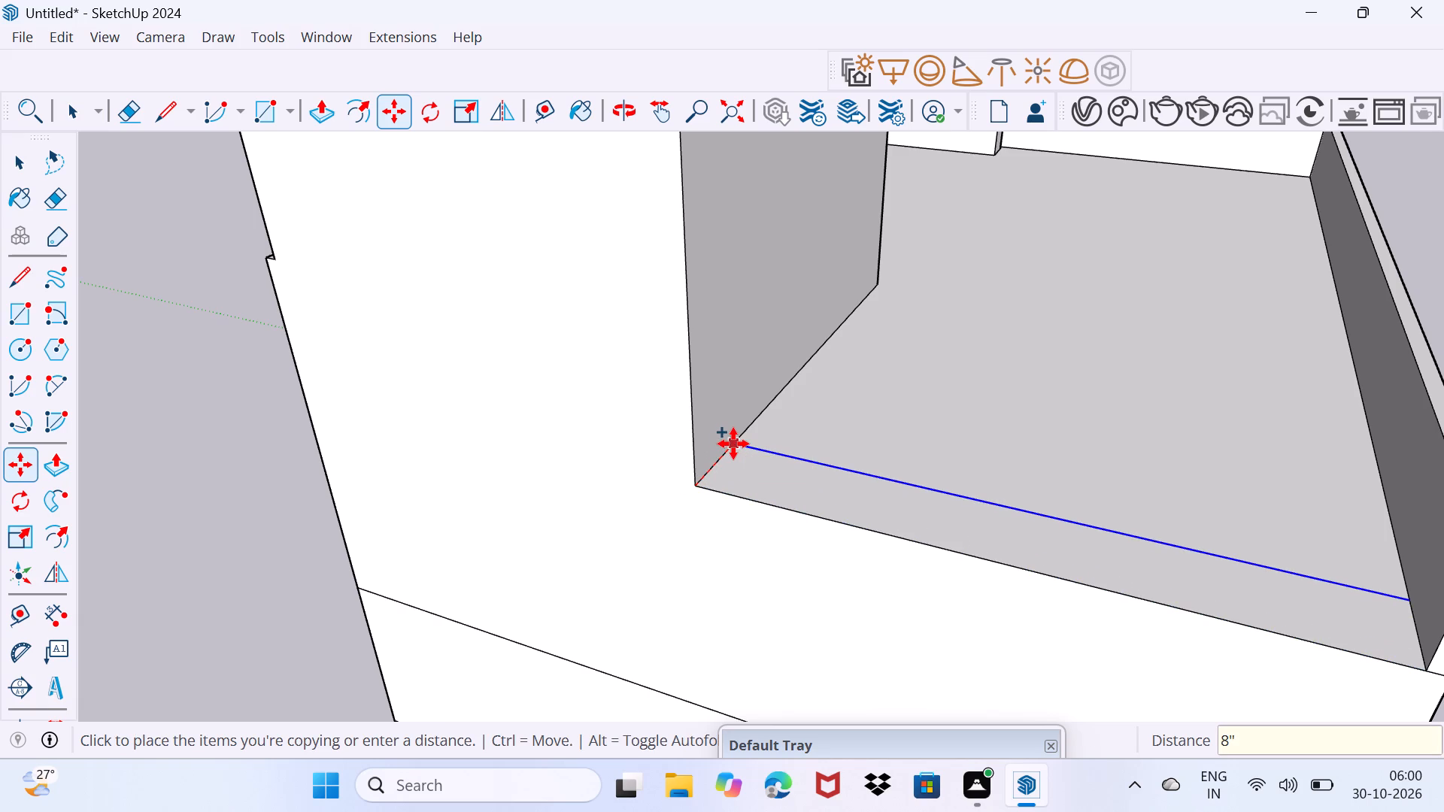
{"action": "key", "text": "Return"}
{"action": "key", "text": "space"}
Push/Pull the narrow strip along that side edge up about 4' 6 1/4" to the rear parapet's top.
{"action": "middle_click_drag", "start_coordinate": [999, 555], "coordinate": [787, 528], "text": "shift"}
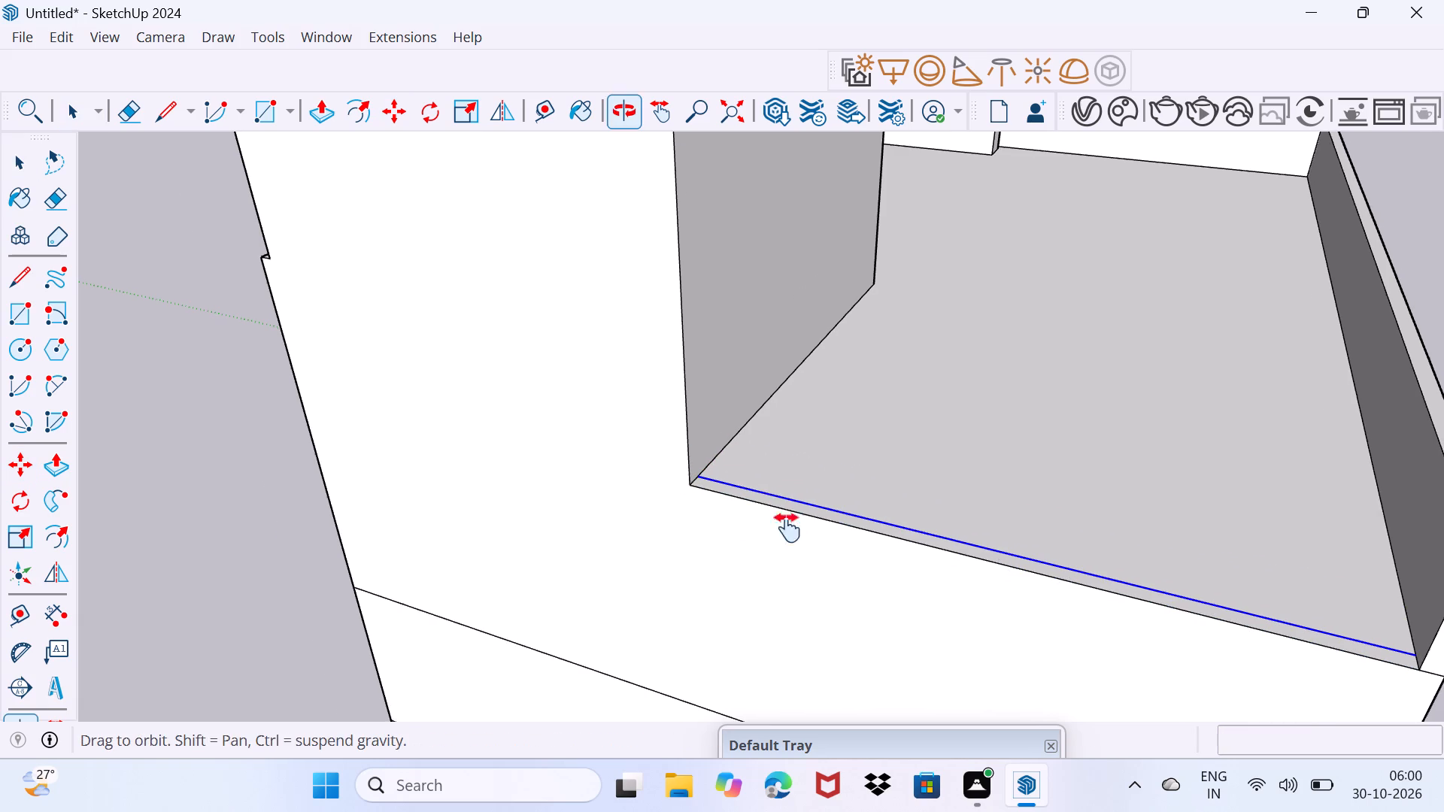
{"action": "middle_click_drag", "start_coordinate": [787, 528], "coordinate": [695, 517], "text": "shift"}
{"action": "scroll", "coordinate": [934, 629], "scroll_direction": "up", "scroll_amount": 3}
{"action": "left_click", "coordinate": [1036, 592]}
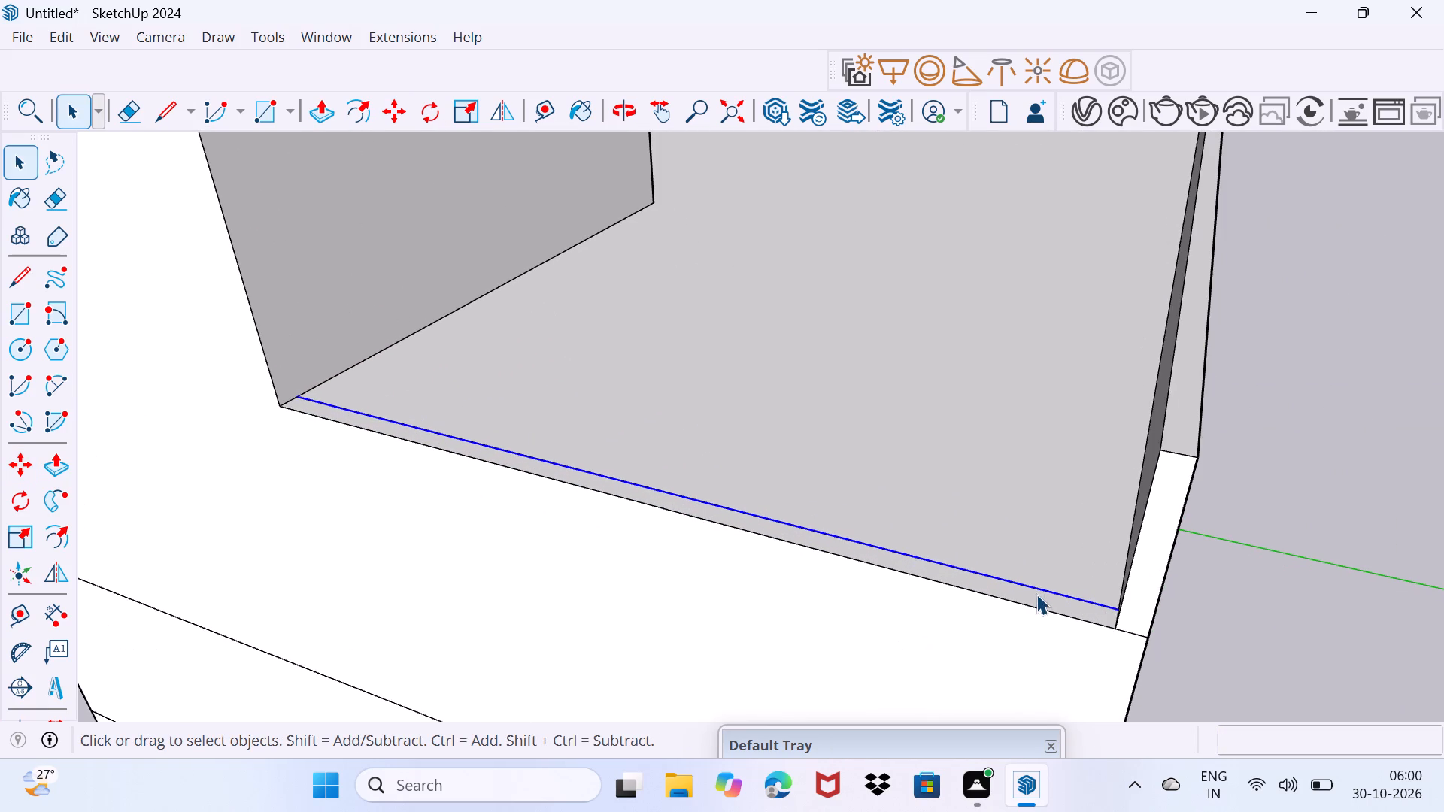
{"action": "left_click", "coordinate": [1036, 598]}
{"action": "key", "text": "p"}
{"action": "left_click", "coordinate": [1036, 598]}
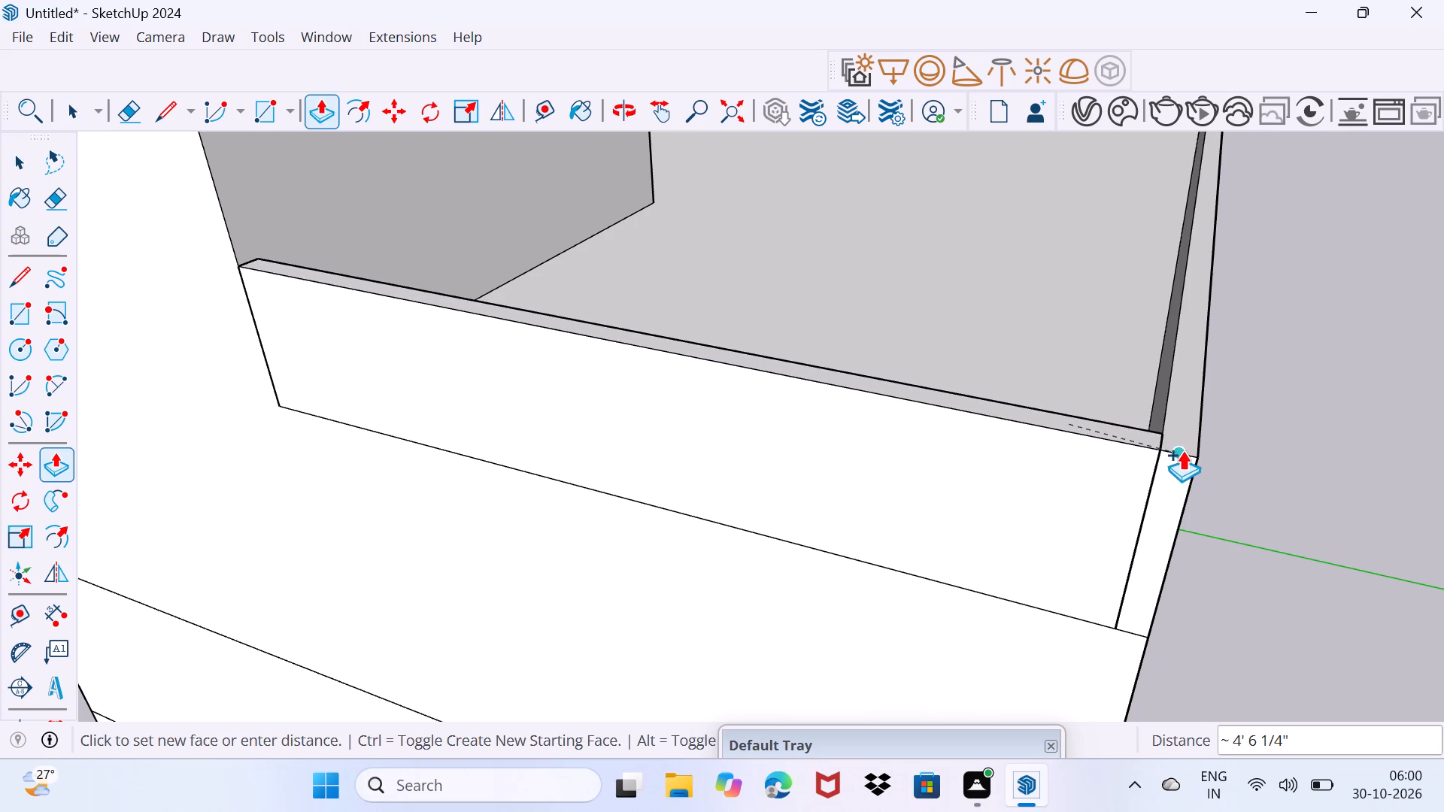
{"action": "left_click", "coordinate": [1182, 450]}
{"action": "key", "text": "space"}
{"action": "left_click_drag", "start_coordinate": [1098, 511], "coordinate": [1161, 468]}
Draw a diagonal line about 21' 4" long from the clad wall's top inner corner beside the terrace railing to the middle window's top edge.
{"action": "scroll", "coordinate": [1097, 471], "scroll_direction": "down", "scroll_amount": 10}
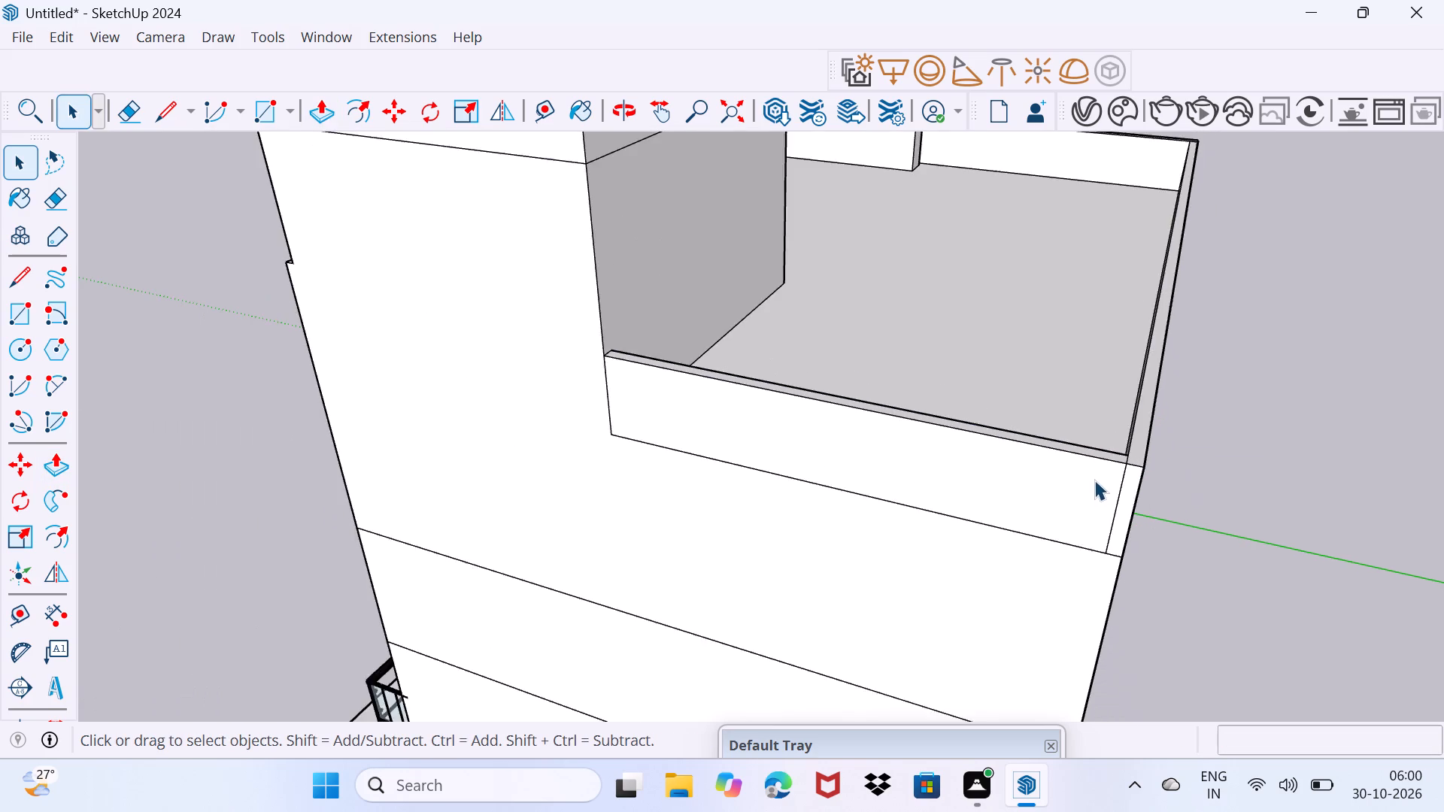
{"action": "scroll", "coordinate": [1094, 480], "scroll_direction": "down", "scroll_amount": 3}
{"action": "middle_click_drag", "start_coordinate": [660, 543], "coordinate": [1210, 448]}
{"action": "scroll", "coordinate": [822, 477], "scroll_direction": "up", "scroll_amount": 1}
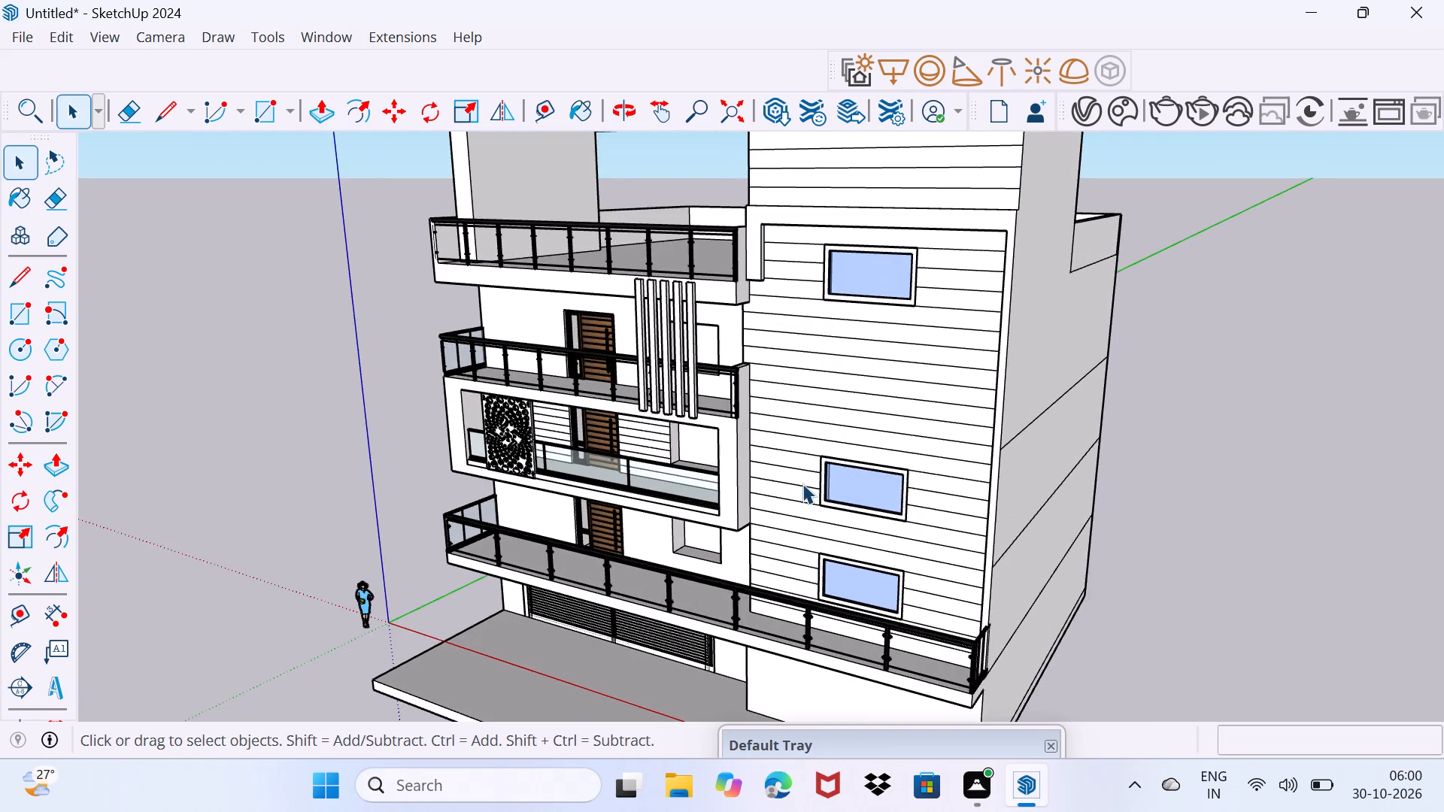
{"action": "middle_click_drag", "start_coordinate": [805, 488], "coordinate": [1085, 430]}
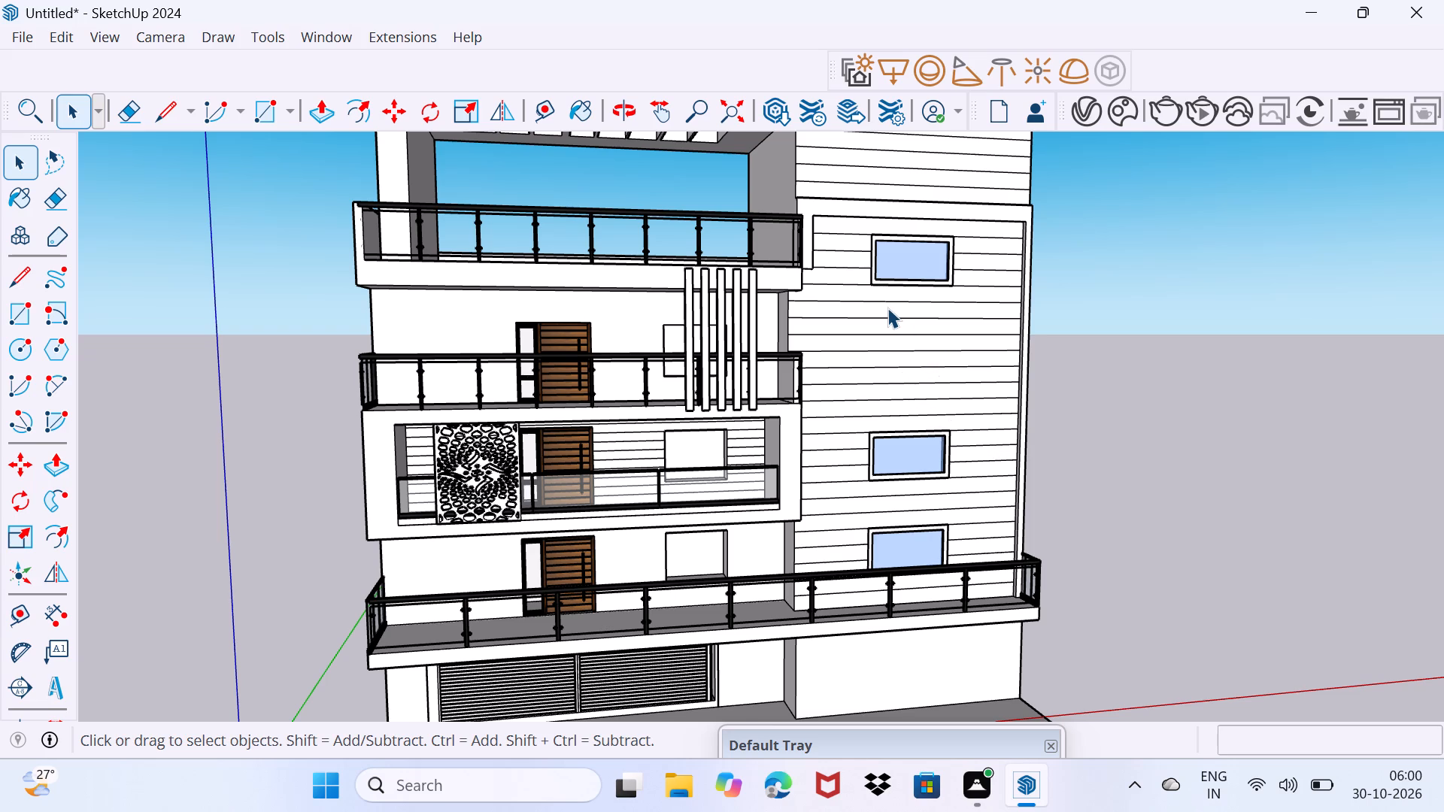
{"action": "key", "text": "l"}
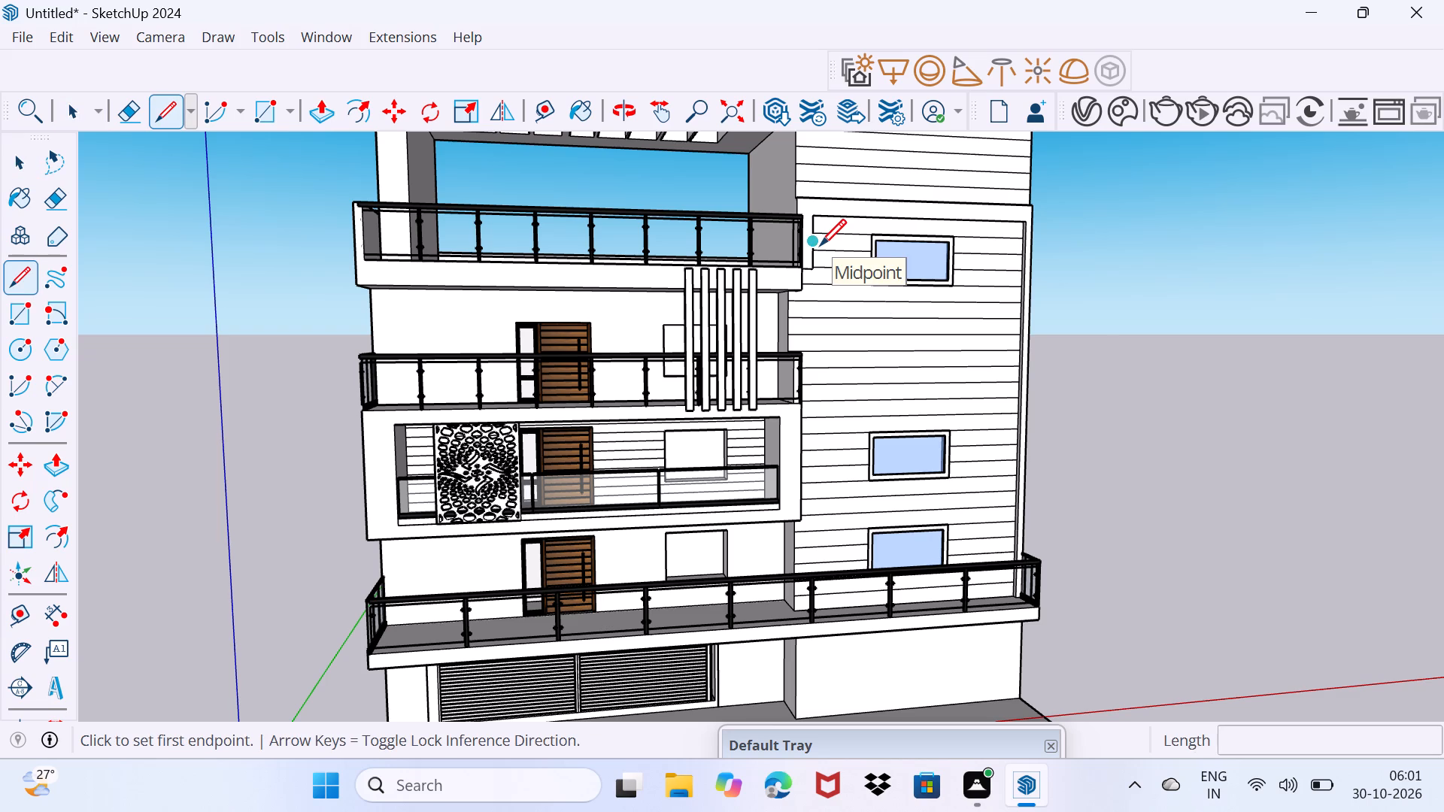
{"action": "scroll", "coordinate": [820, 245], "scroll_direction": "up", "scroll_amount": 9}
{"action": "middle_click_drag", "start_coordinate": [820, 245], "coordinate": [751, 235]}
{"action": "scroll", "coordinate": [800, 199], "scroll_direction": "up", "scroll_amount": 2}
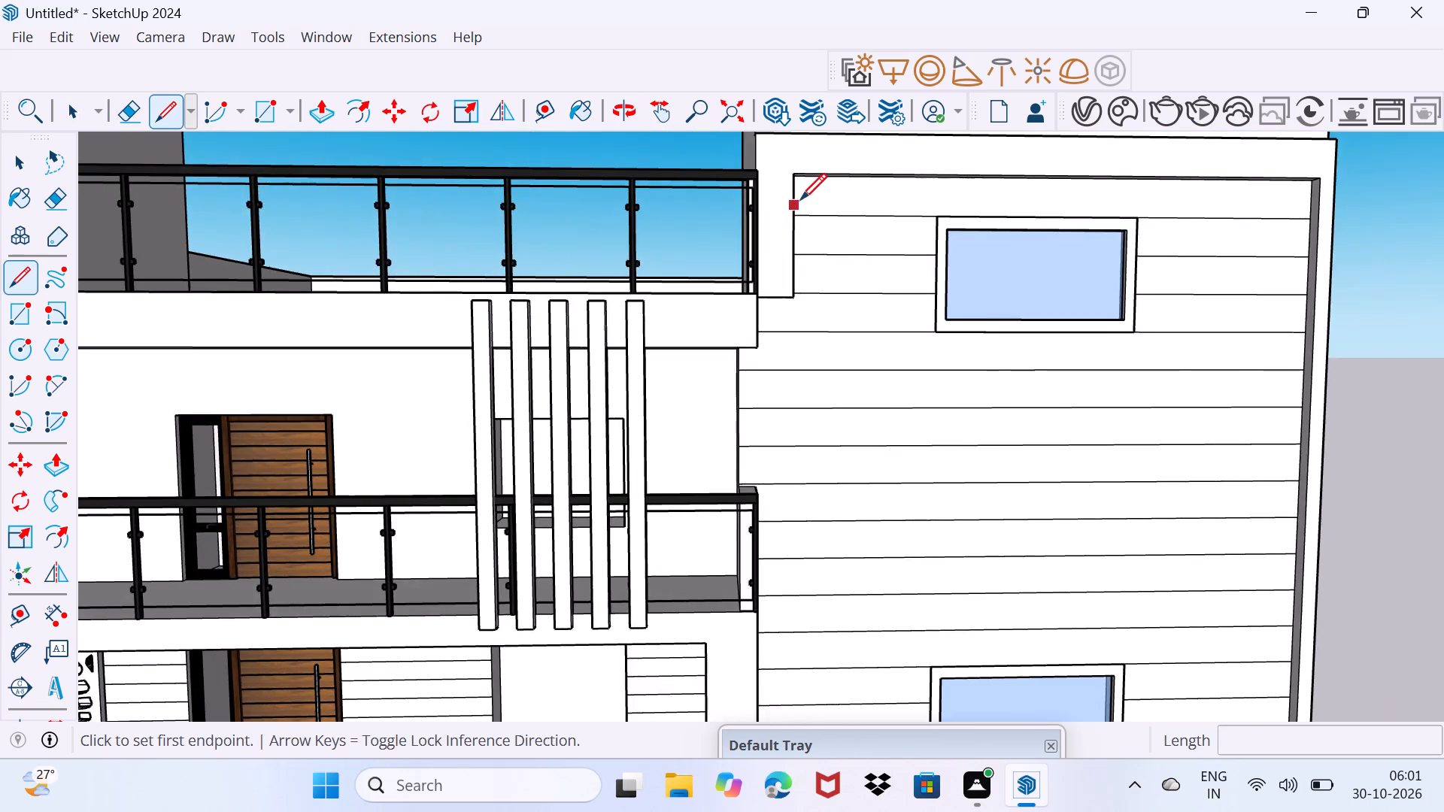
{"action": "scroll", "coordinate": [800, 199], "scroll_direction": "up", "scroll_amount": 6}
{"action": "middle_click_drag", "start_coordinate": [799, 199], "coordinate": [739, 181]}
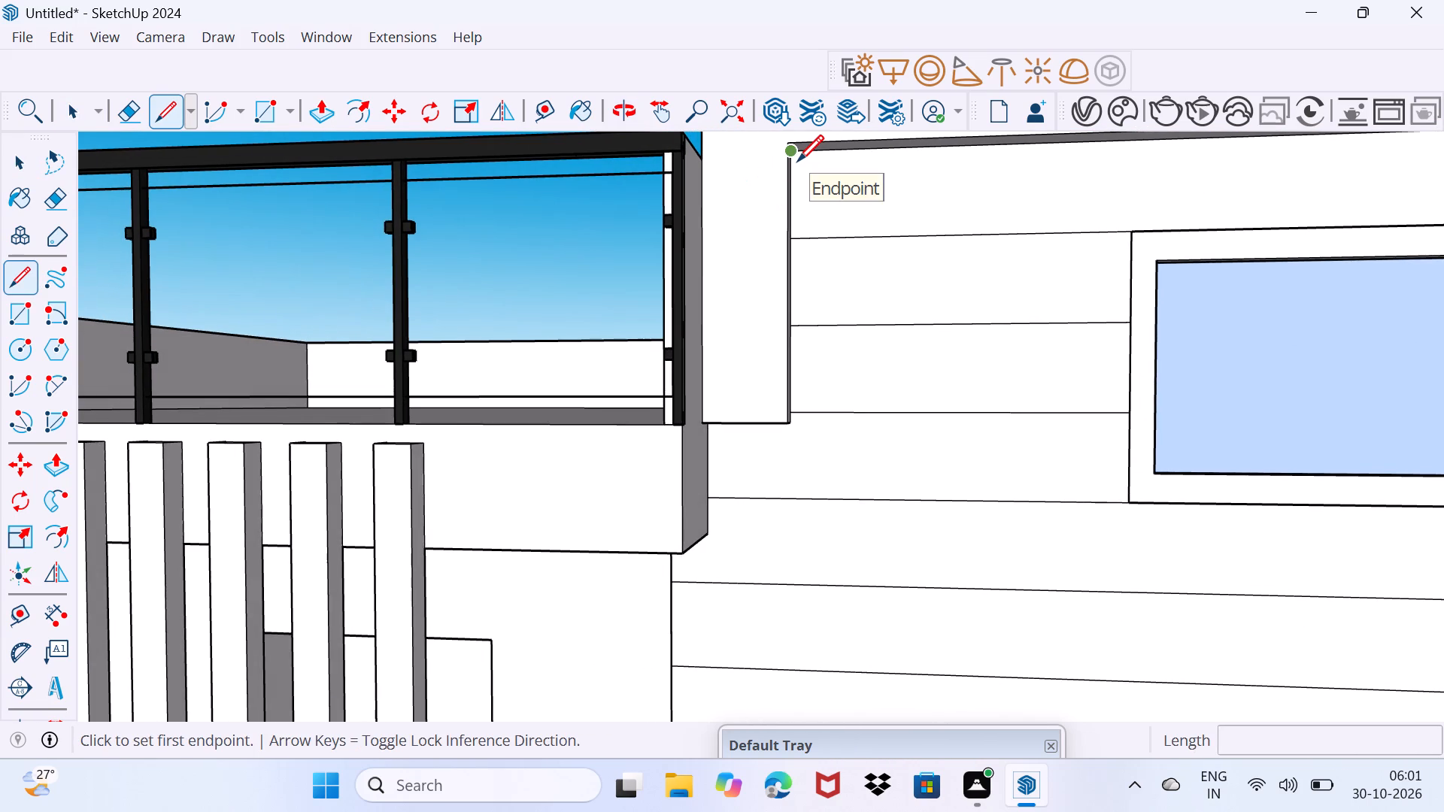
{"action": "left_click", "coordinate": [797, 161]}
{"action": "scroll", "coordinate": [923, 459], "scroll_direction": "down", "scroll_amount": 1}
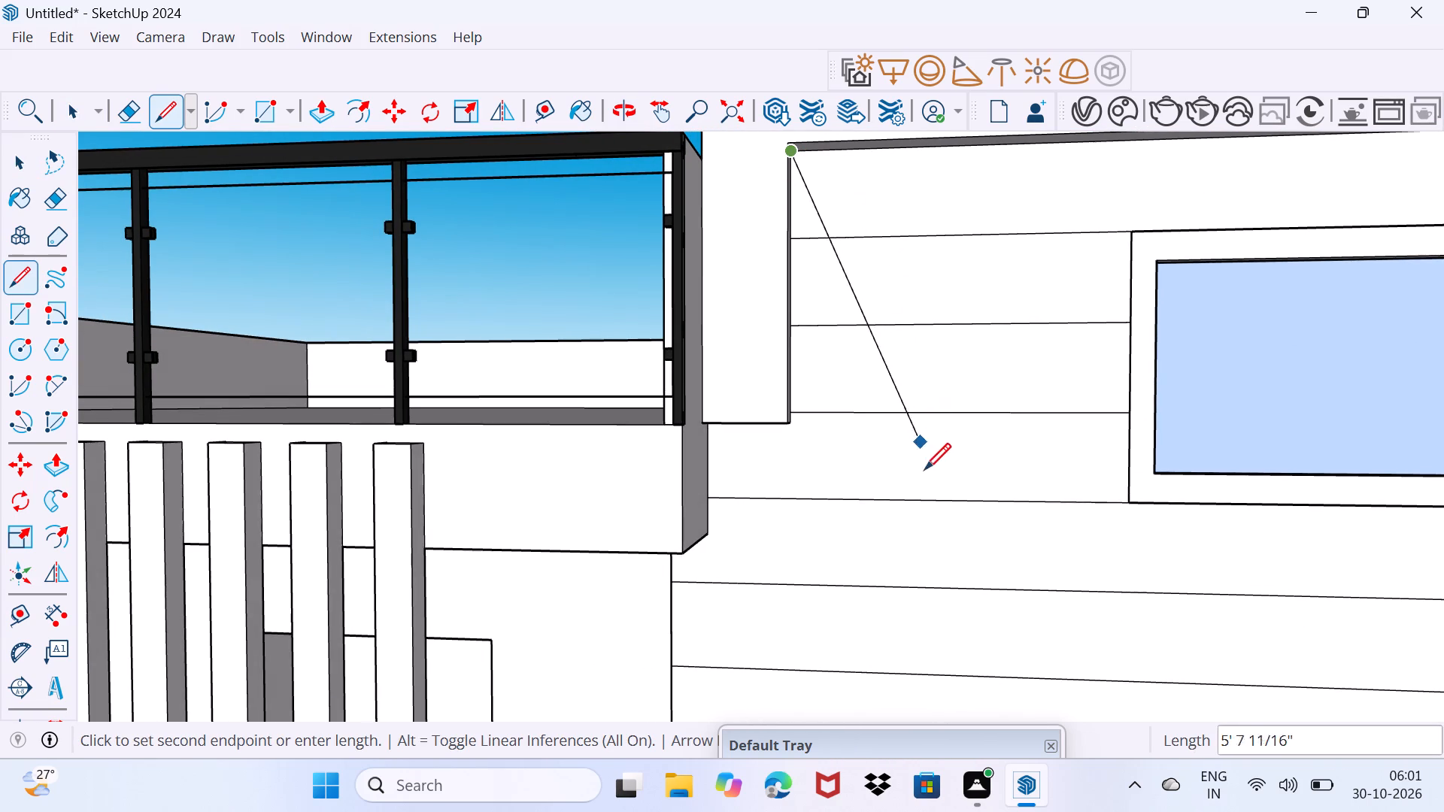
{"action": "scroll", "coordinate": [924, 469], "scroll_direction": "down", "scroll_amount": 2}
{"action": "middle_click_drag", "start_coordinate": [952, 559], "coordinate": [838, 206]}
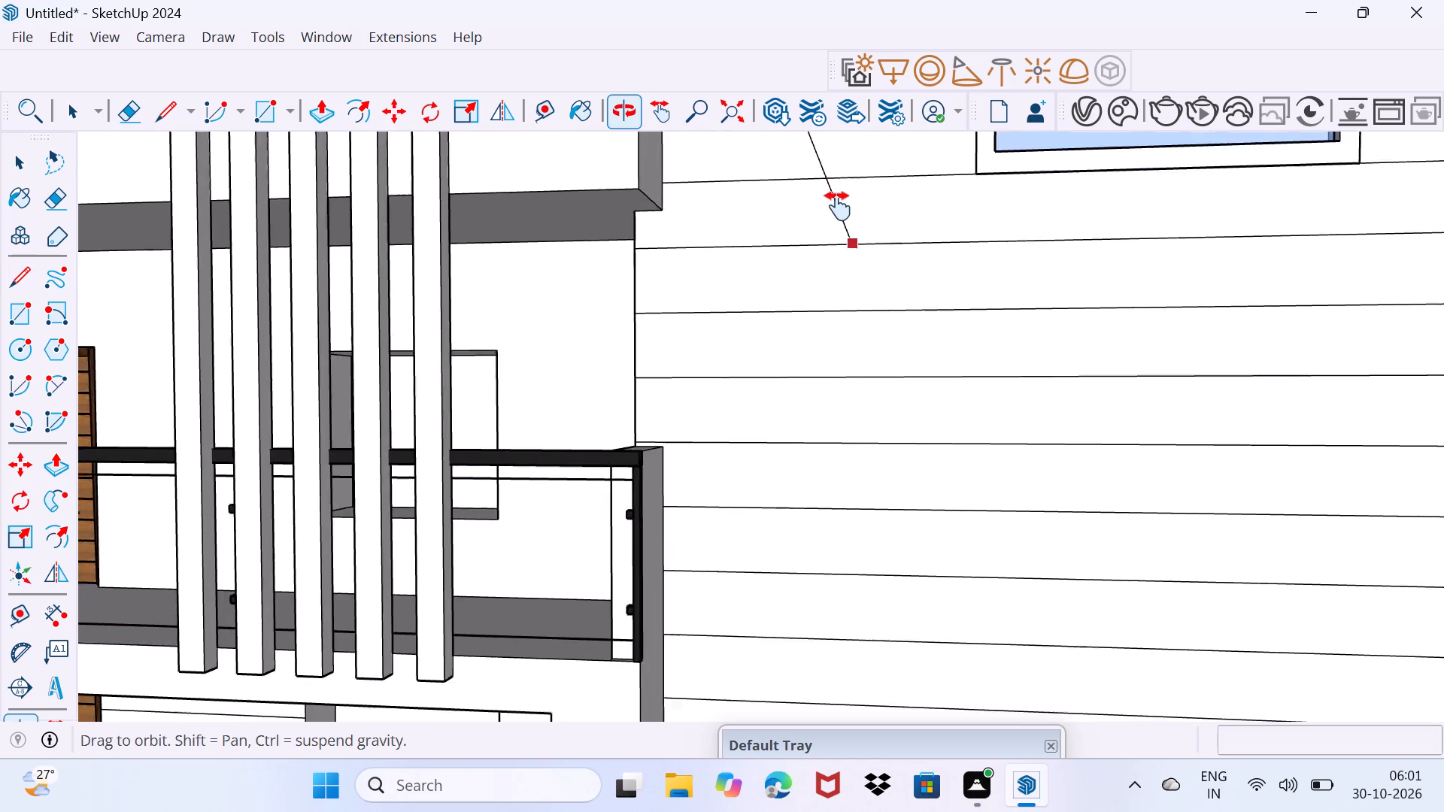
{"action": "middle_click_drag", "start_coordinate": [838, 206], "coordinate": [836, 203]}
{"action": "middle_click_drag", "start_coordinate": [1070, 631], "coordinate": [1015, 468]}
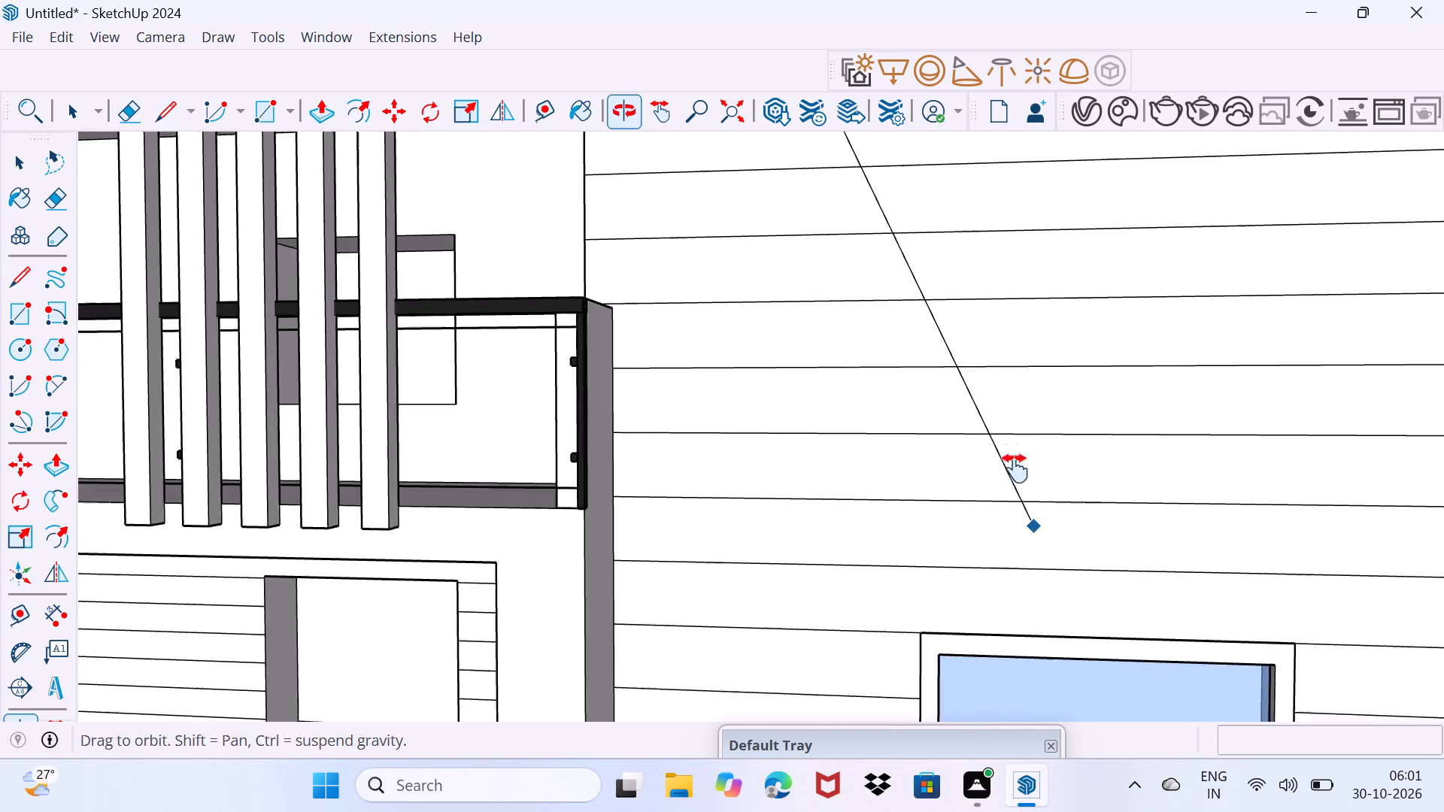
{"action": "middle_click_drag", "start_coordinate": [1015, 468], "coordinate": [972, 358]}
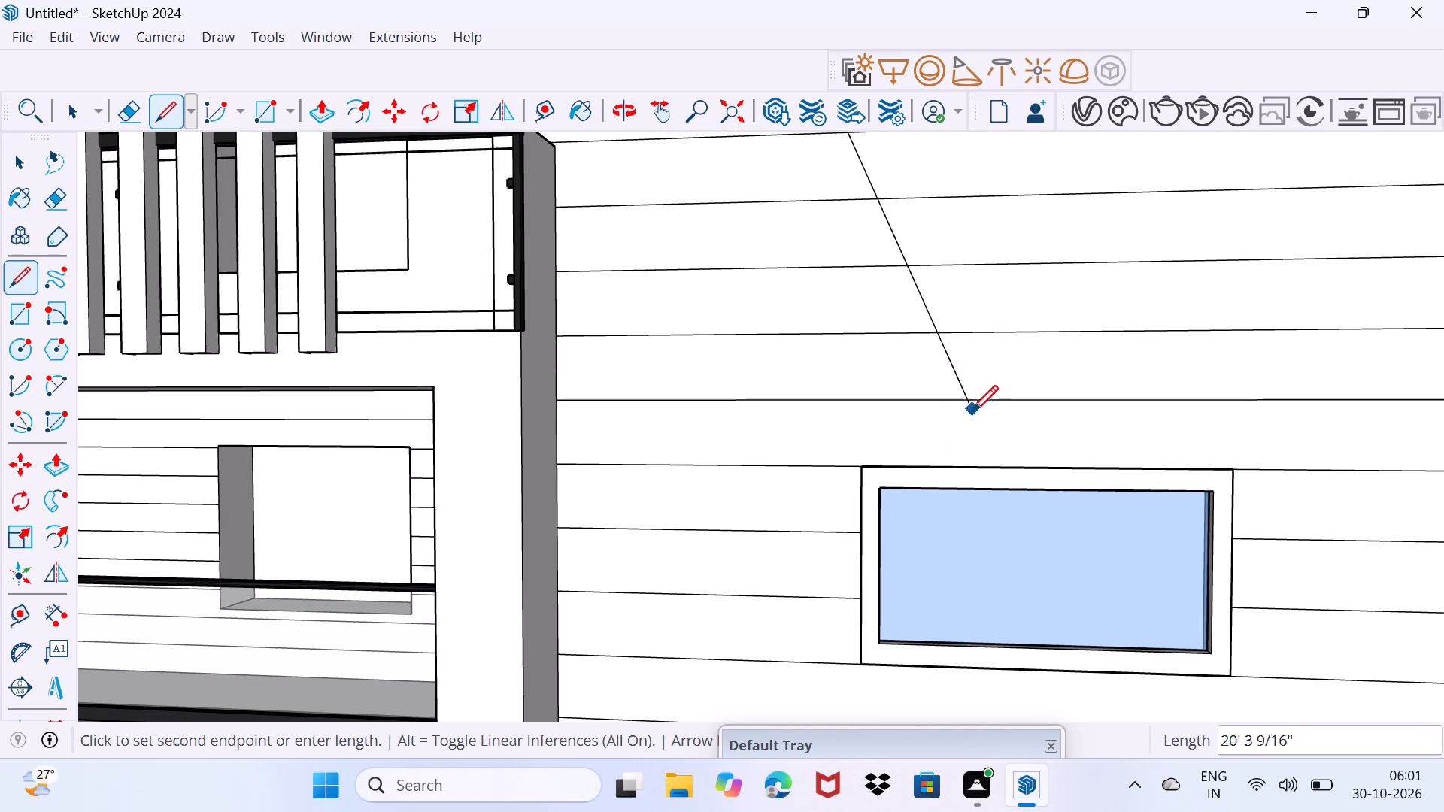
{"action": "left_click", "coordinate": [953, 463]}
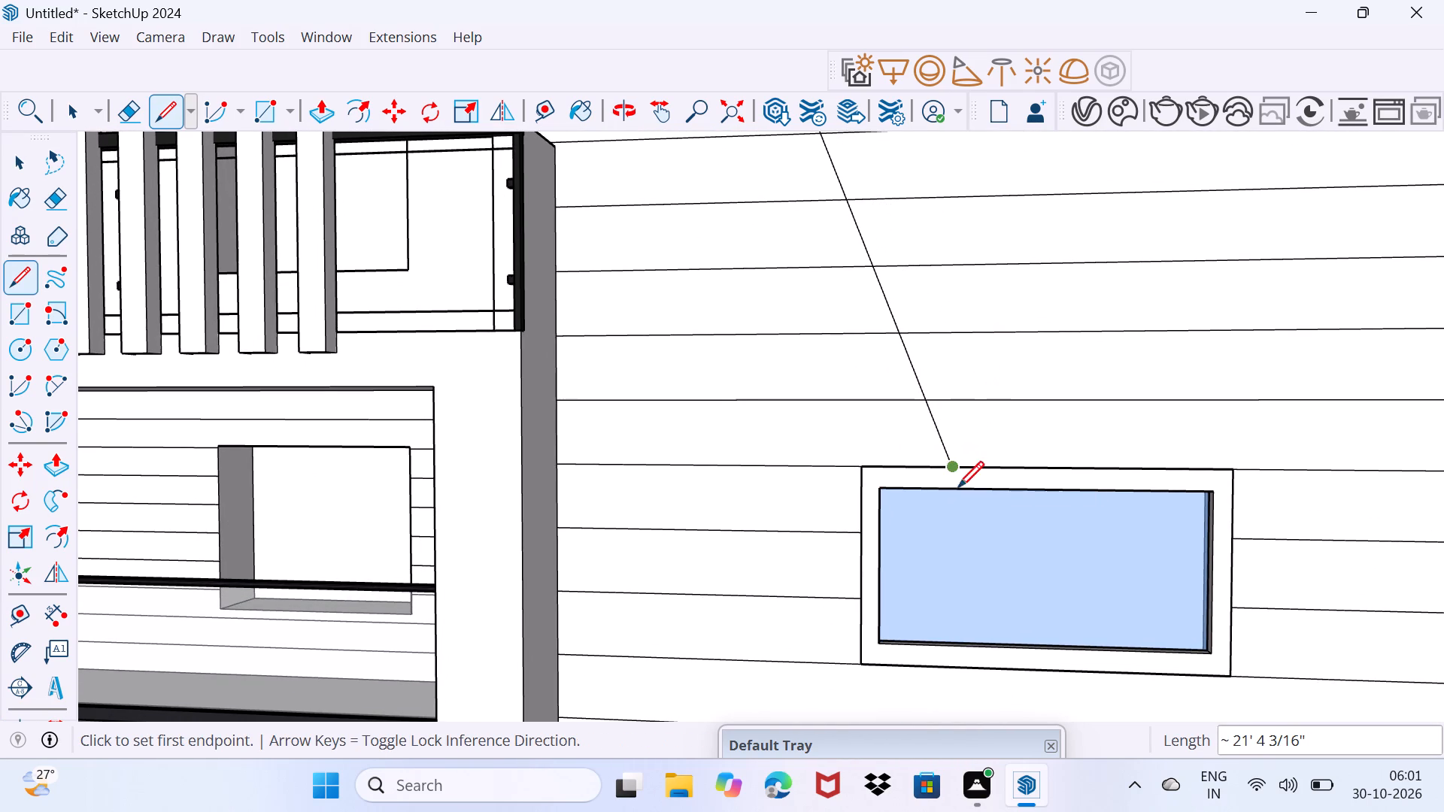
Draw a diagonal line about 5' 1" long from the middle window's bottom edge to the lowest window's top edge.
{"action": "middle_click_drag", "start_coordinate": [994, 704], "coordinate": [977, 364], "text": "shift"}
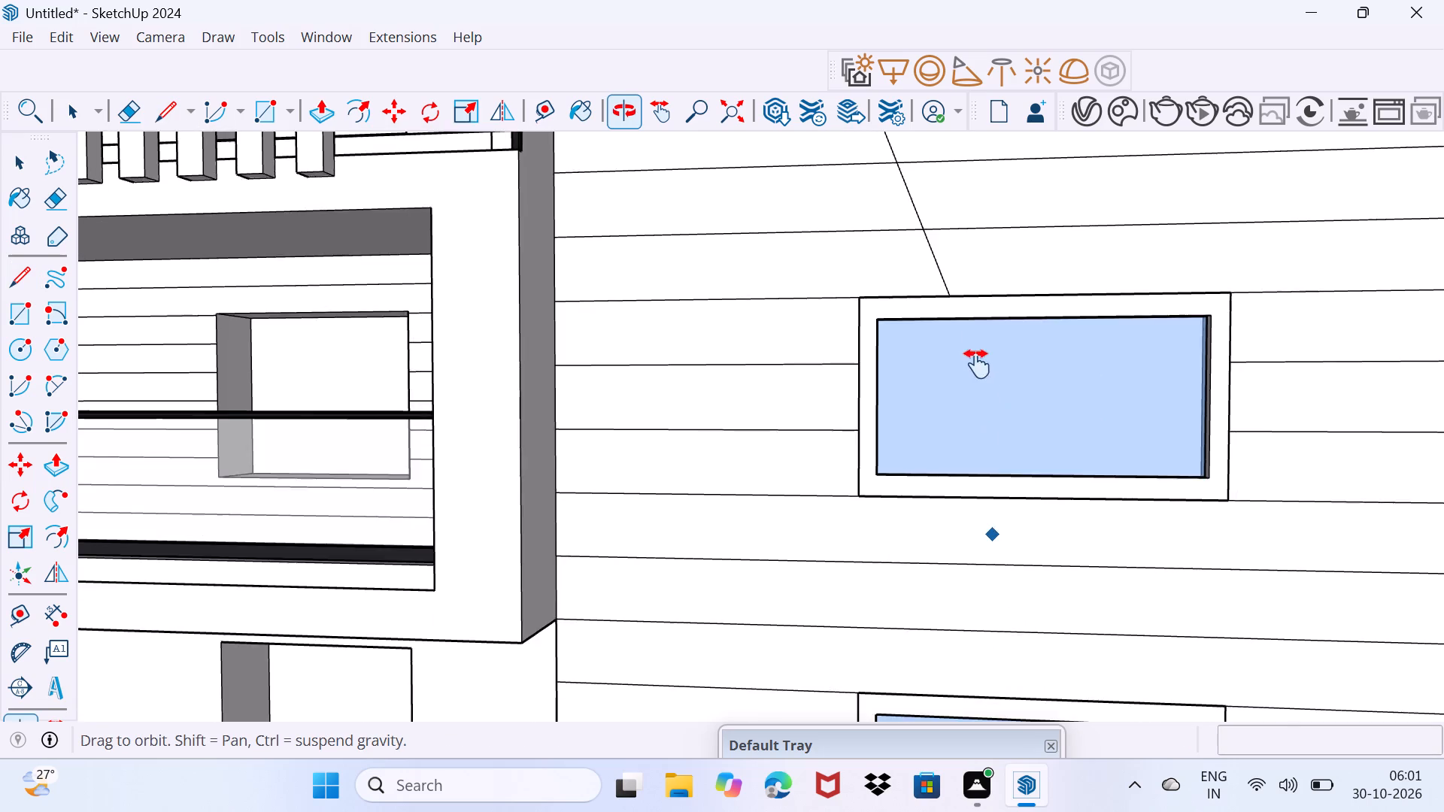
{"action": "middle_click_drag", "start_coordinate": [977, 364], "coordinate": [973, 344], "text": "shift"}
{"action": "scroll", "coordinate": [982, 355], "scroll_direction": "up", "scroll_amount": 3}
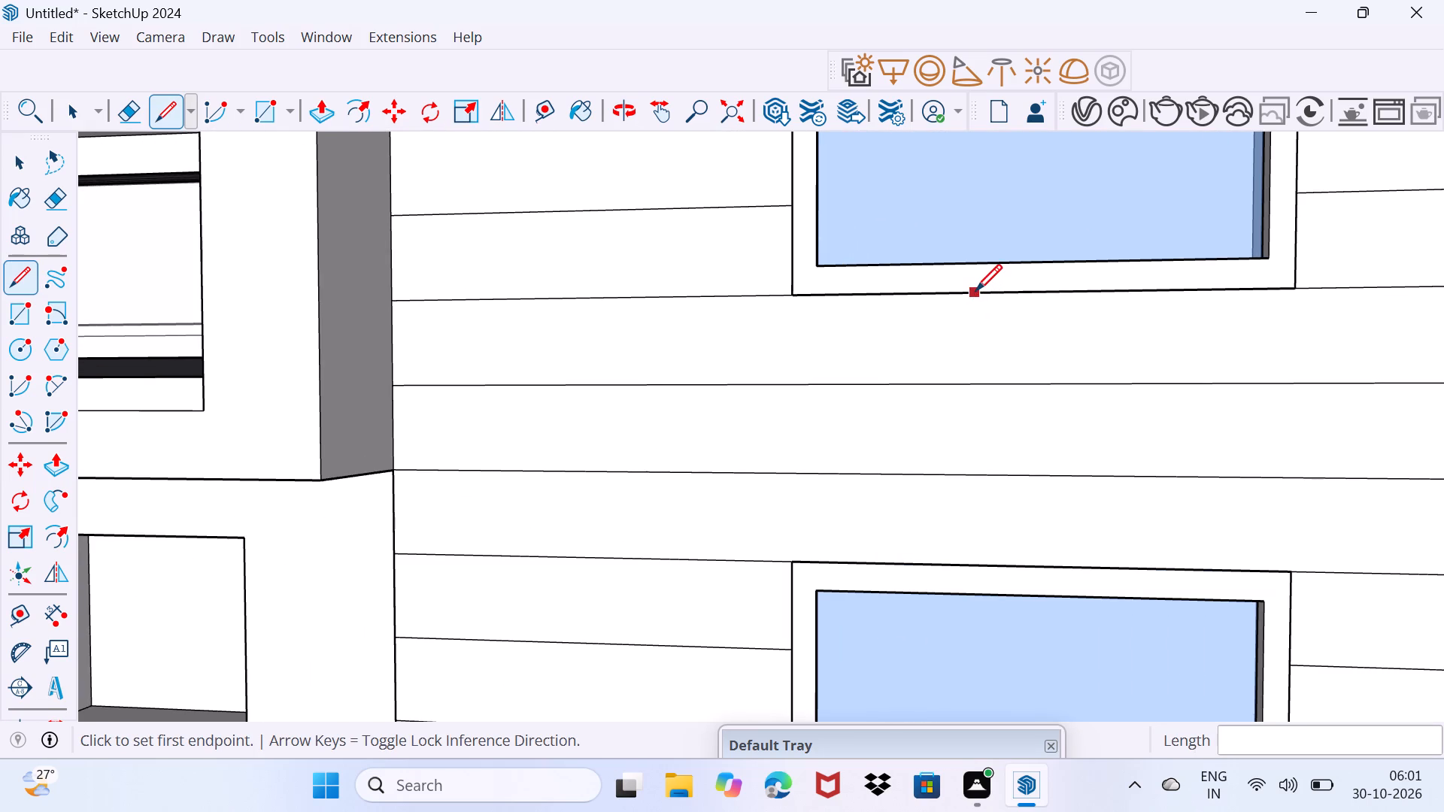
{"action": "scroll", "coordinate": [974, 287], "scroll_direction": "down", "scroll_amount": 12}
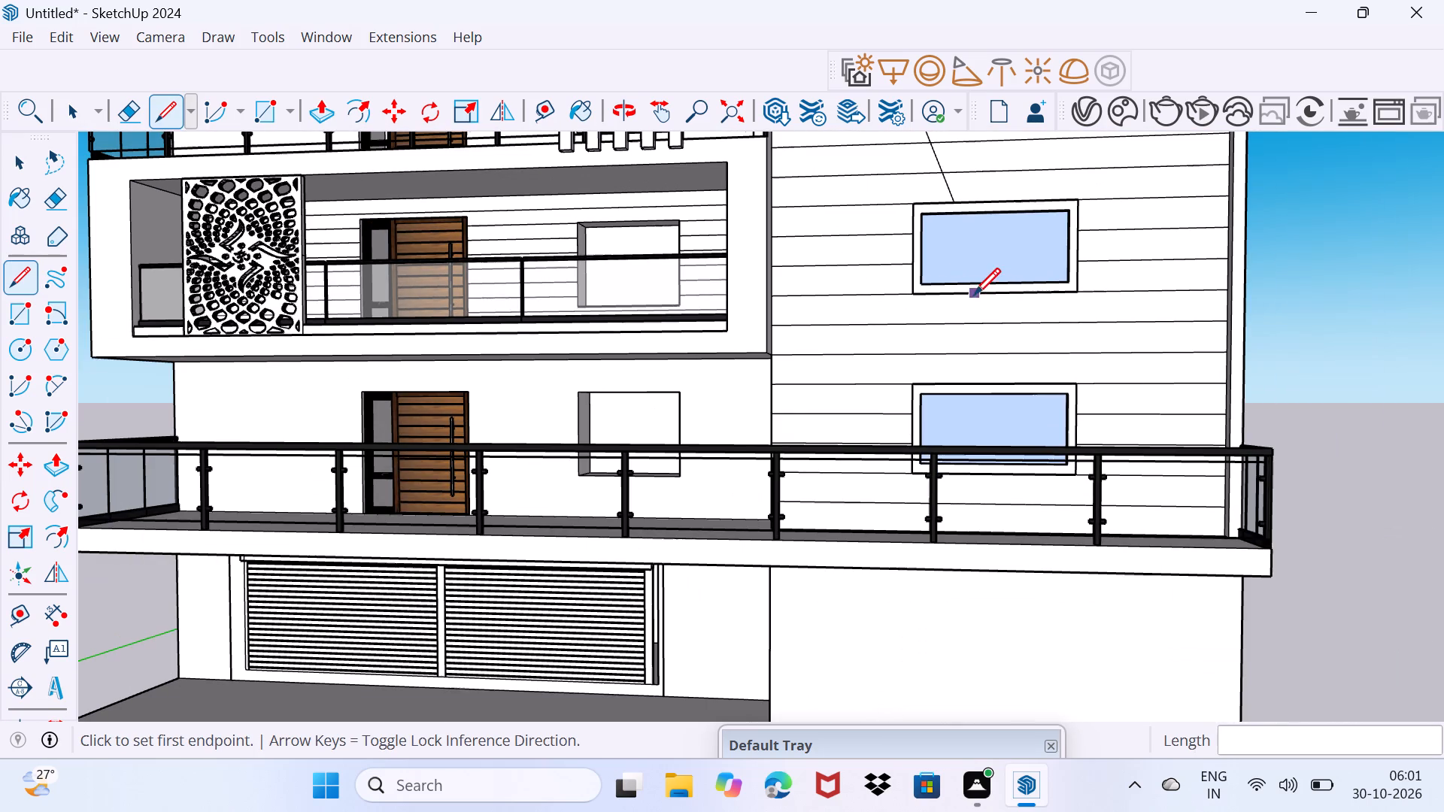
{"action": "left_click", "coordinate": [993, 292]}
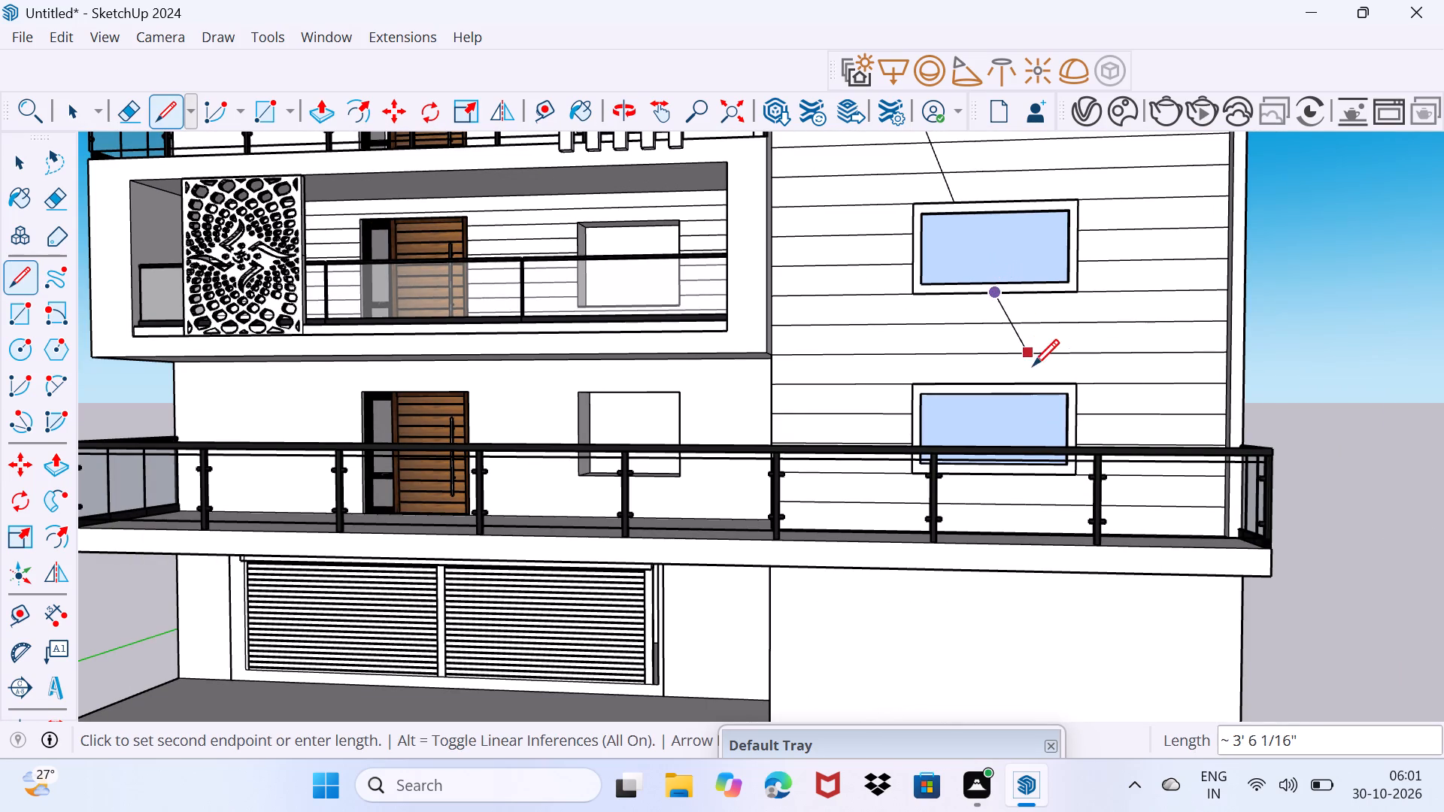
{"action": "left_click", "coordinate": [1040, 384]}
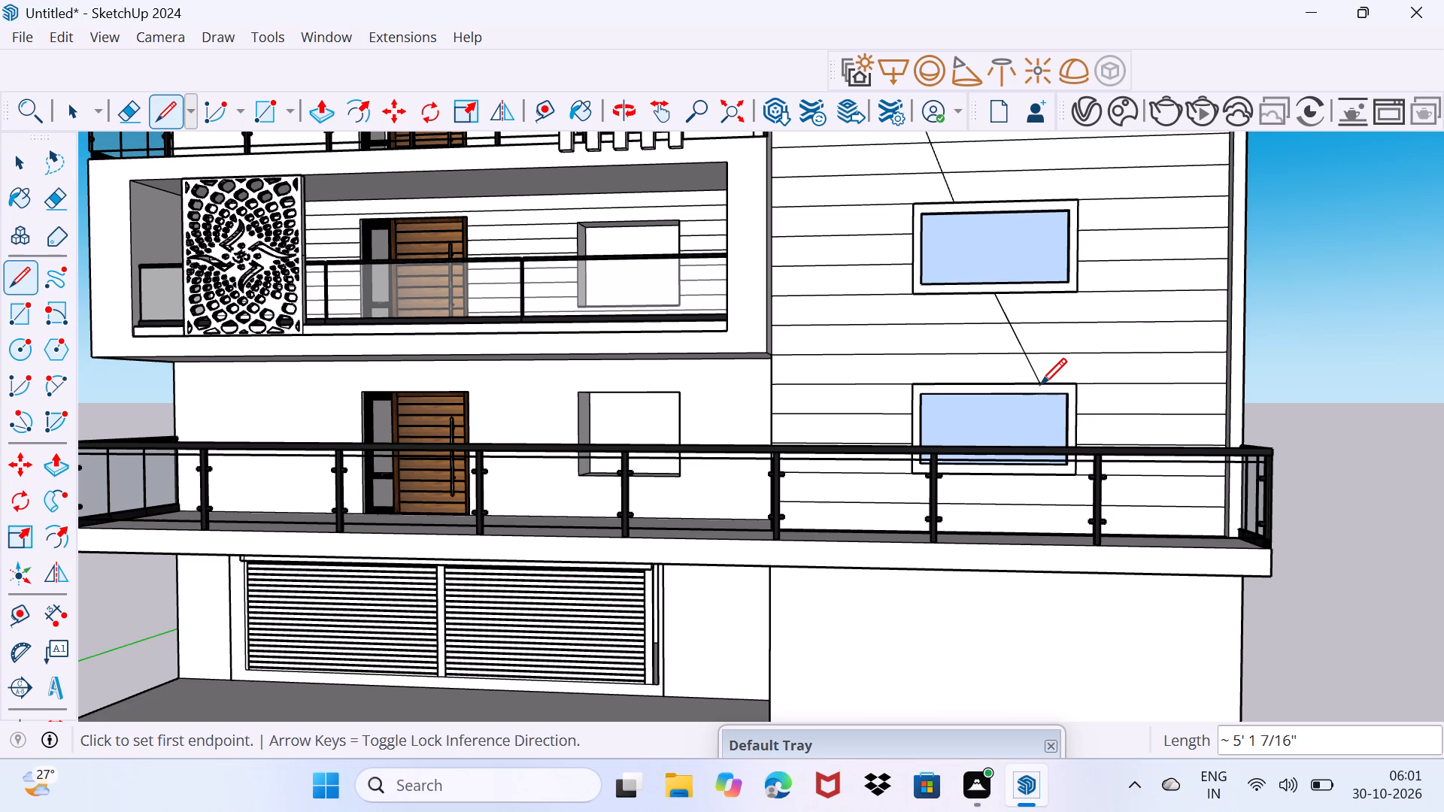
Draw a line from the lowest window's outer bottom corner down to the base of the cladding.
{"action": "middle_click_drag", "start_coordinate": [1041, 389], "coordinate": [1070, 477]}
{"action": "scroll", "coordinate": [1071, 475], "scroll_direction": "up", "scroll_amount": 8}
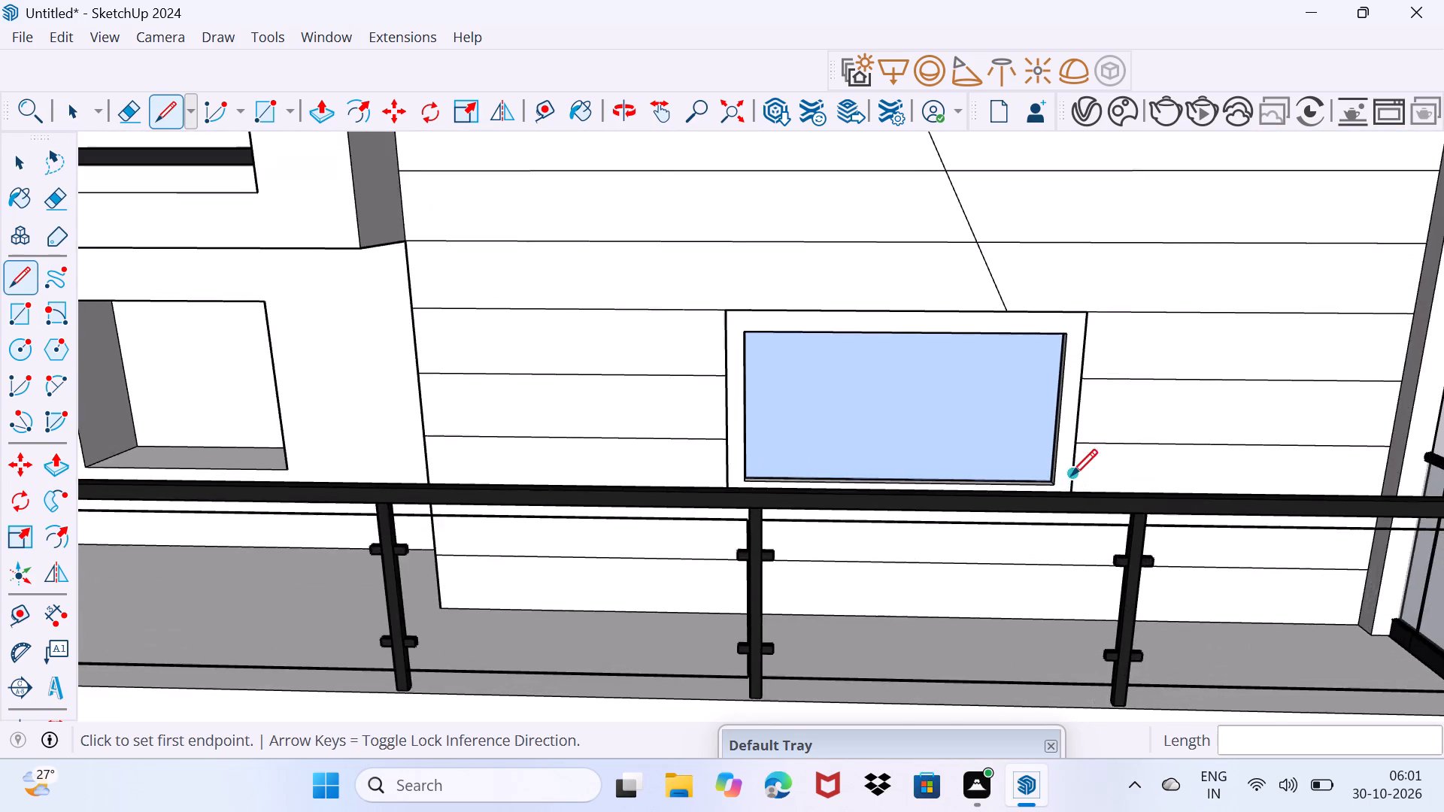
{"action": "middle_click_drag", "start_coordinate": [1071, 475], "coordinate": [1072, 530]}
{"action": "scroll", "coordinate": [1075, 511], "scroll_direction": "up", "scroll_amount": 9}
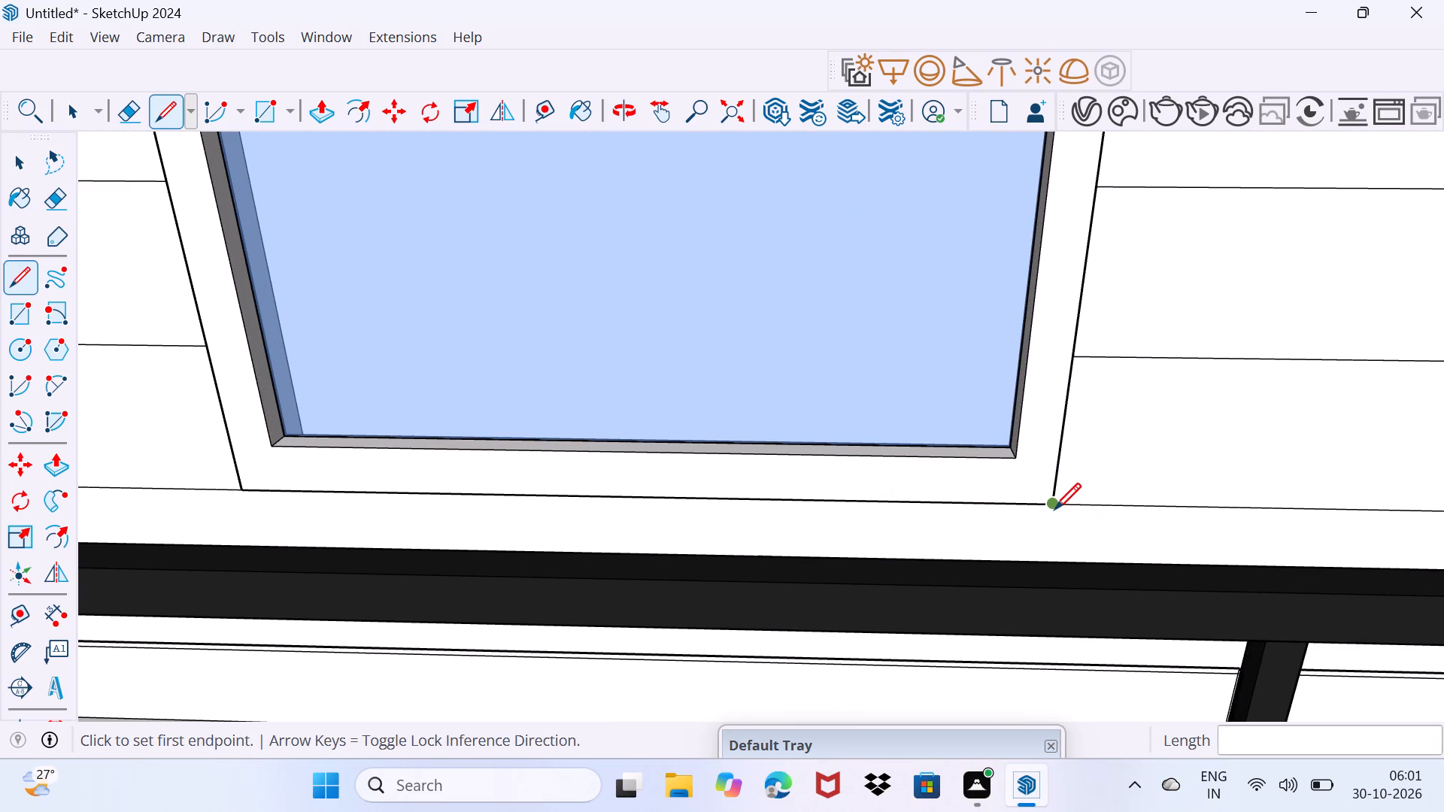
{"action": "left_click", "coordinate": [1054, 509]}
{"action": "middle_click_drag", "start_coordinate": [1059, 510], "coordinate": [1060, 617]}
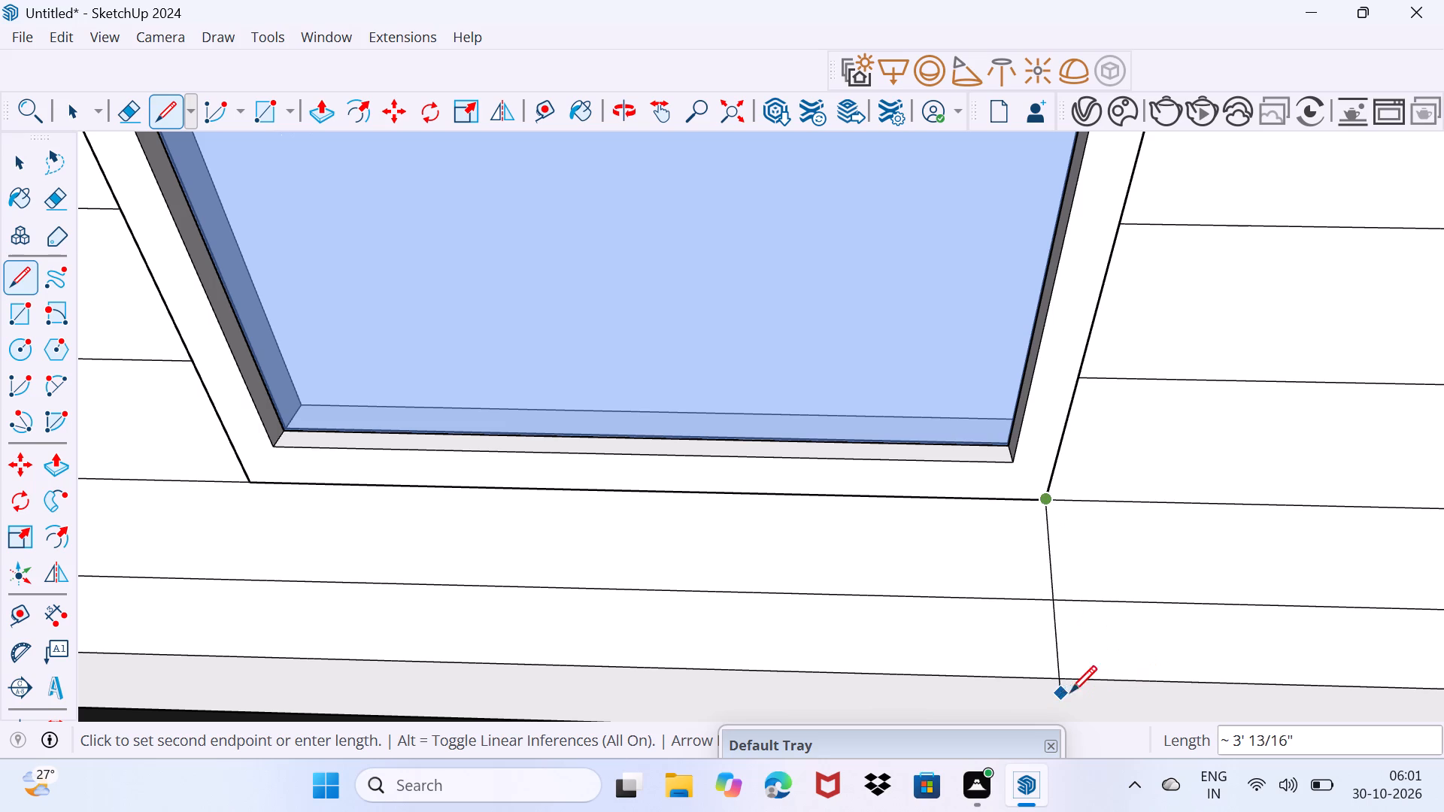
{"action": "left_click", "coordinate": [1086, 686]}
{"action": "key", "text": "space"}
Paint the cladding boards beside and just above the lowest window, on the building's outer-corner side, with a dark grey from Colors-Named.
{"action": "scroll", "coordinate": [1051, 647], "scroll_direction": "down", "scroll_amount": 7}
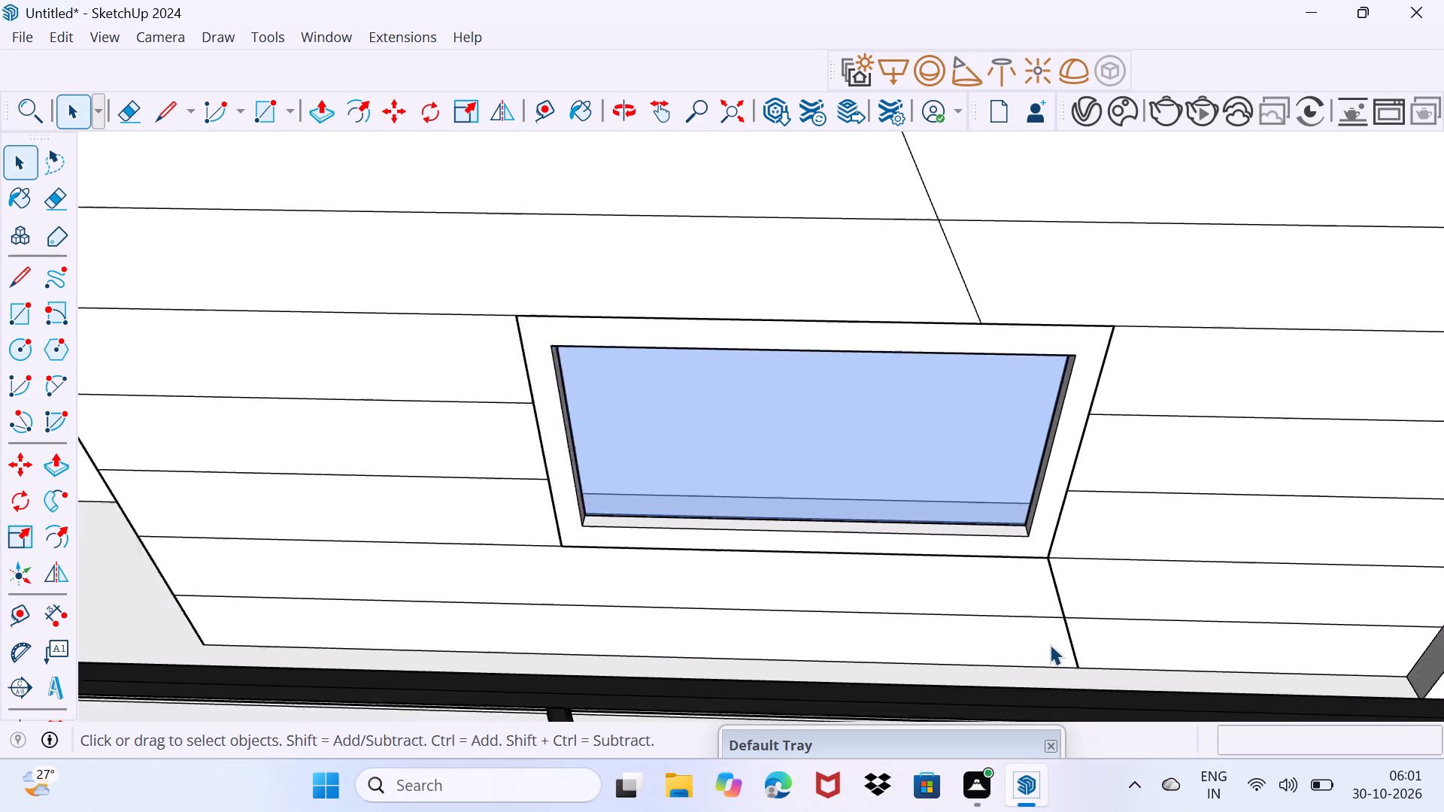
{"action": "scroll", "coordinate": [1050, 644], "scroll_direction": "down", "scroll_amount": 6}
{"action": "middle_click_drag", "start_coordinate": [1012, 553], "coordinate": [993, 416]}
{"action": "scroll", "coordinate": [993, 416], "scroll_direction": "down", "scroll_amount": 3}
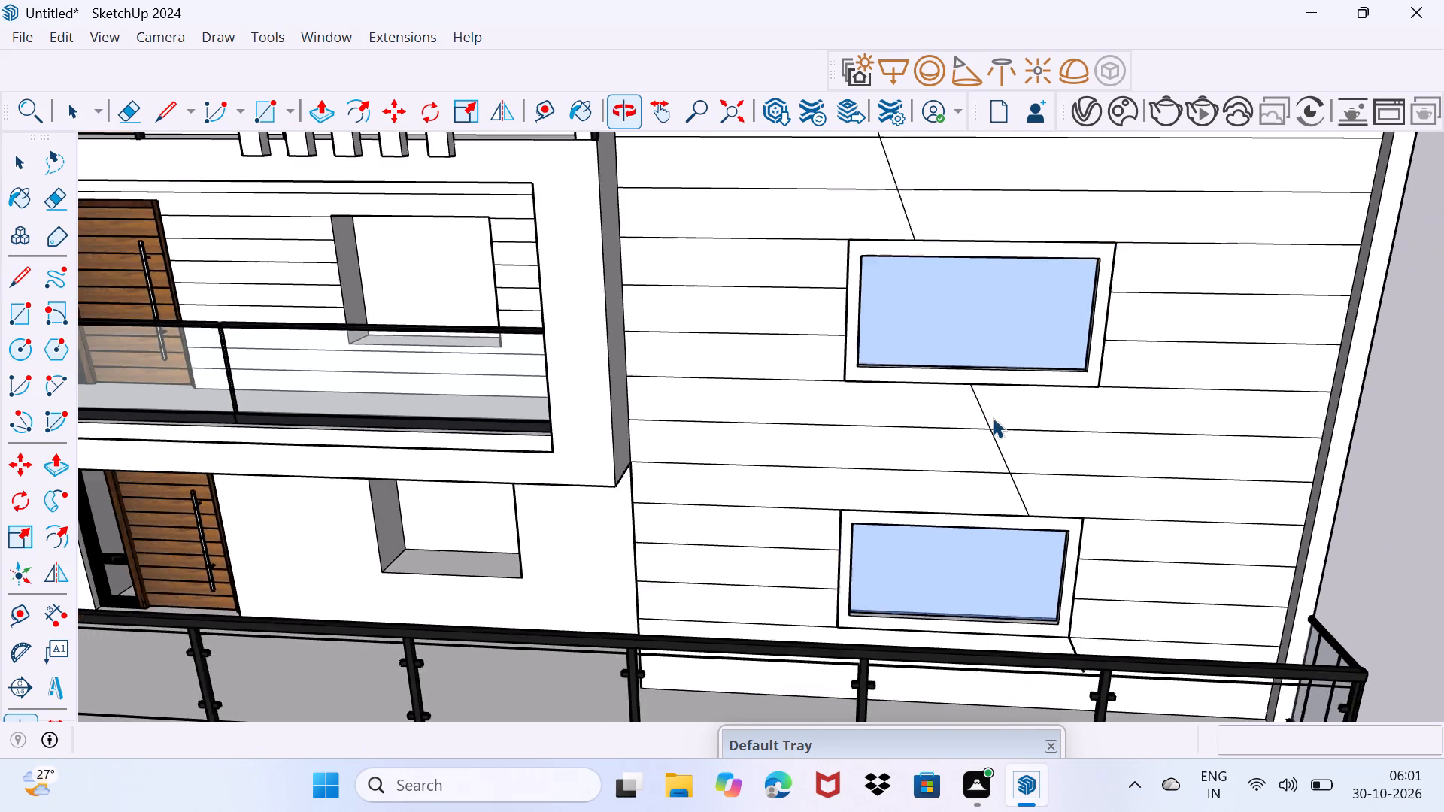
{"action": "scroll", "coordinate": [993, 417], "scroll_direction": "down", "scroll_amount": 2}
{"action": "left_click_drag", "start_coordinate": [858, 741], "coordinate": [969, 355]}
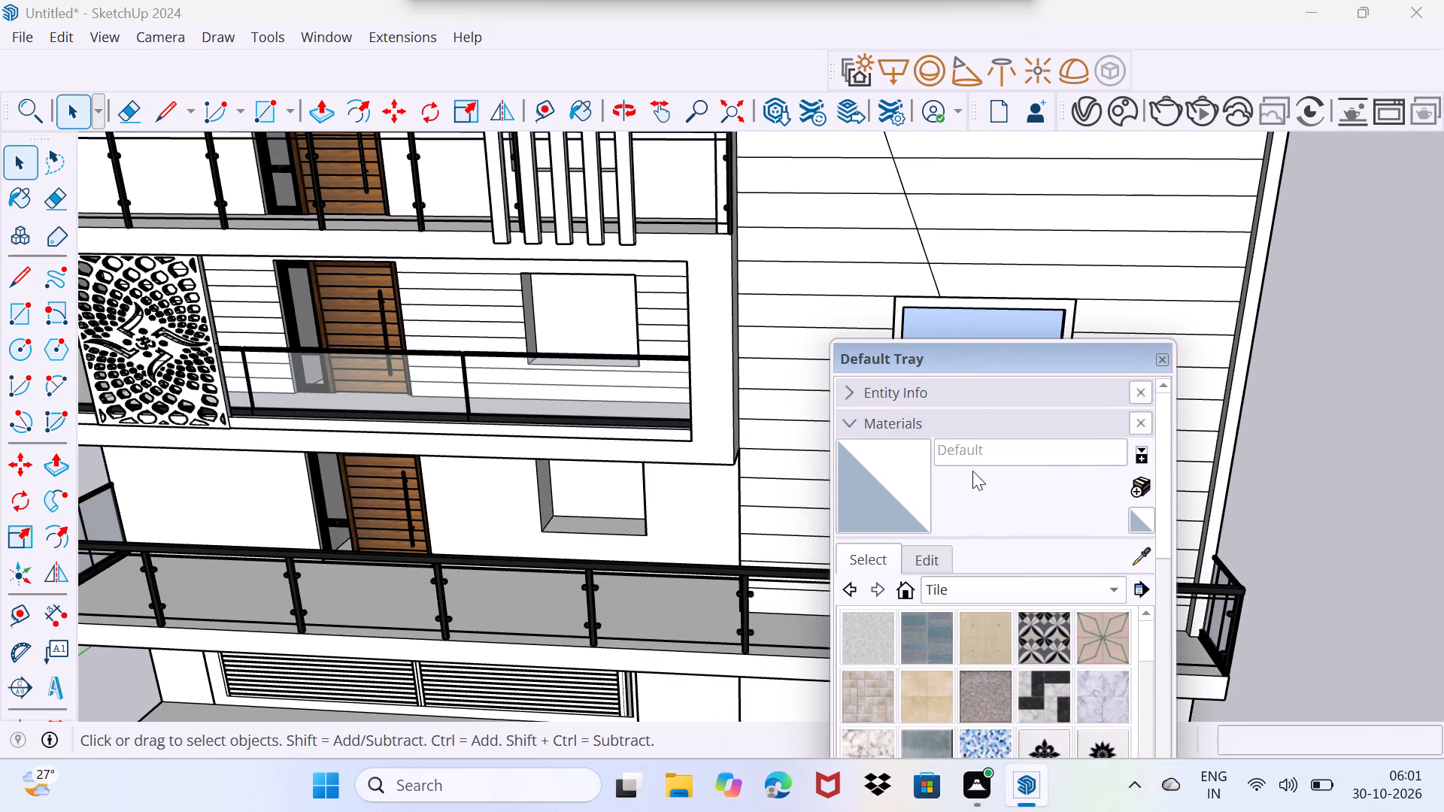
{"action": "left_click", "coordinate": [983, 587]}
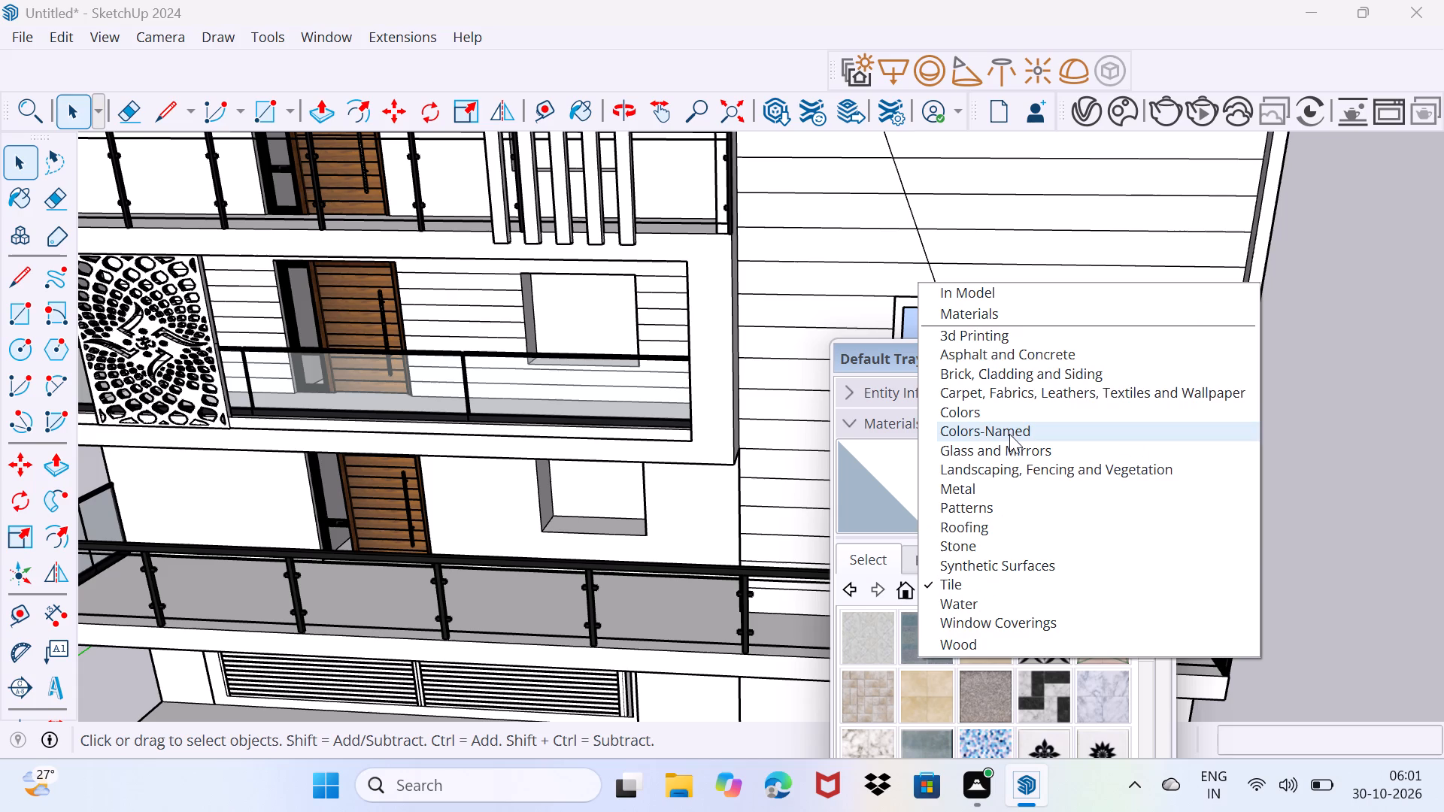
{"action": "left_click", "coordinate": [1009, 435]}
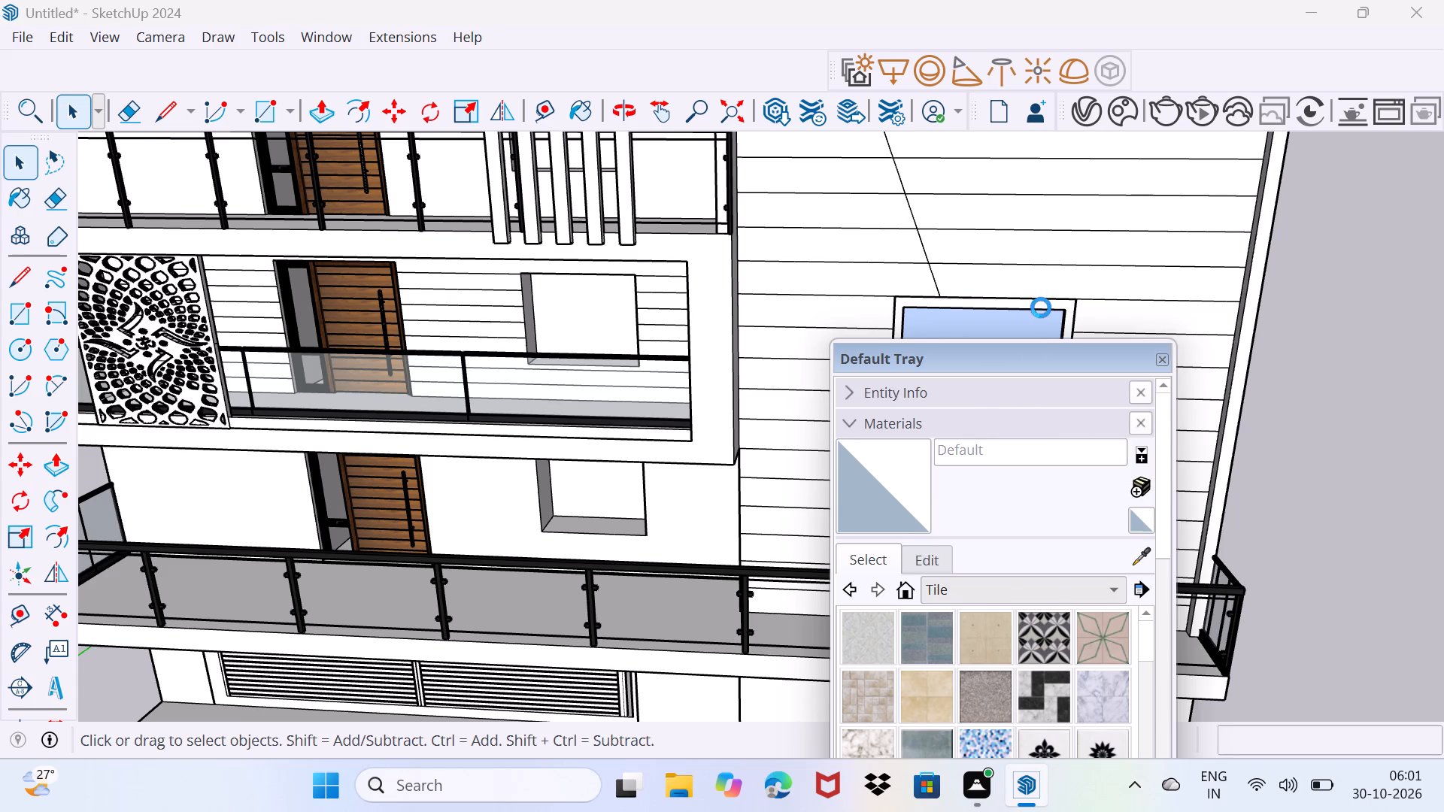
{"action": "scroll", "coordinate": [1063, 631], "scroll_direction": "down", "scroll_amount": 14}
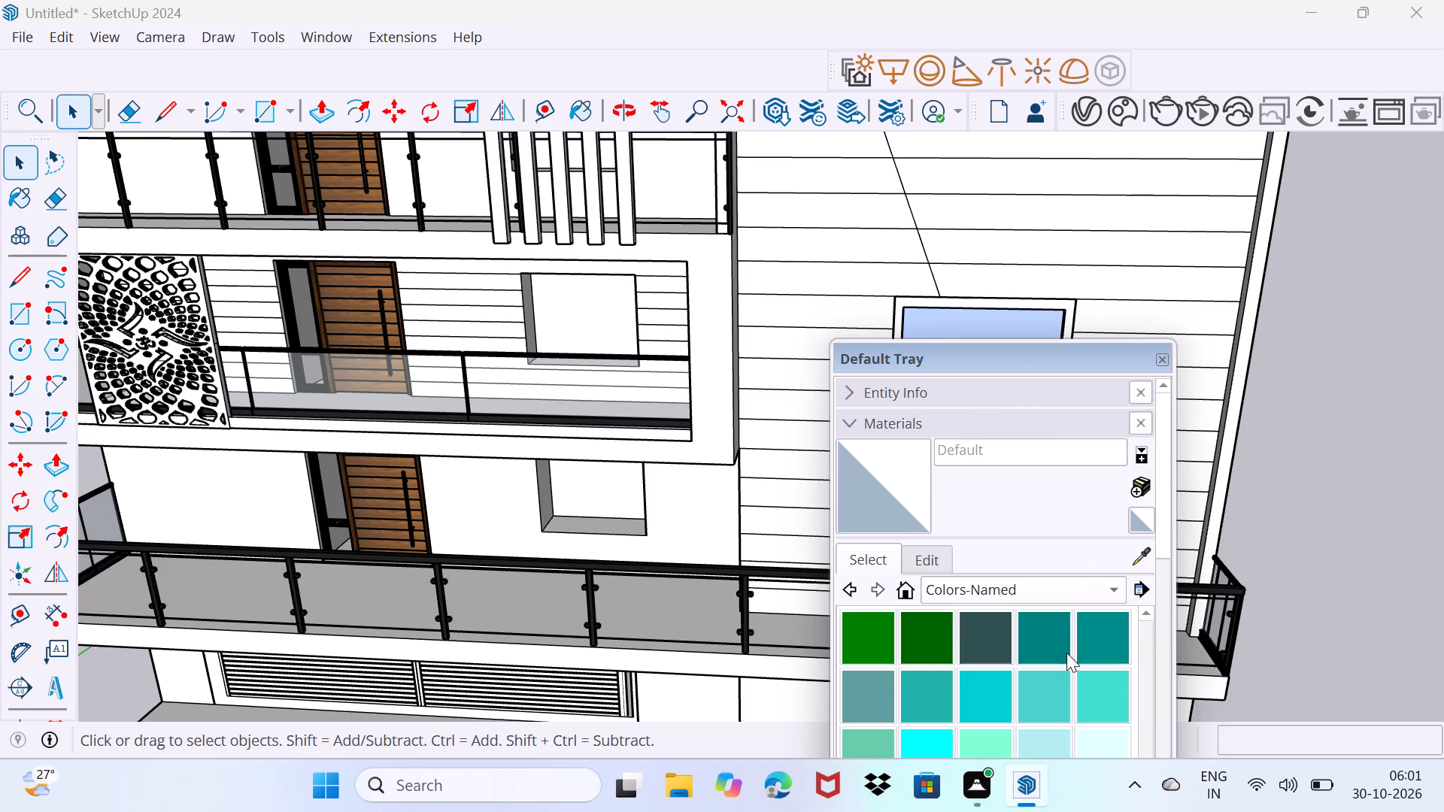
{"action": "scroll", "coordinate": [1066, 653], "scroll_direction": "down", "scroll_amount": 16}
{"action": "scroll", "coordinate": [1069, 654], "scroll_direction": "up", "scroll_amount": 2}
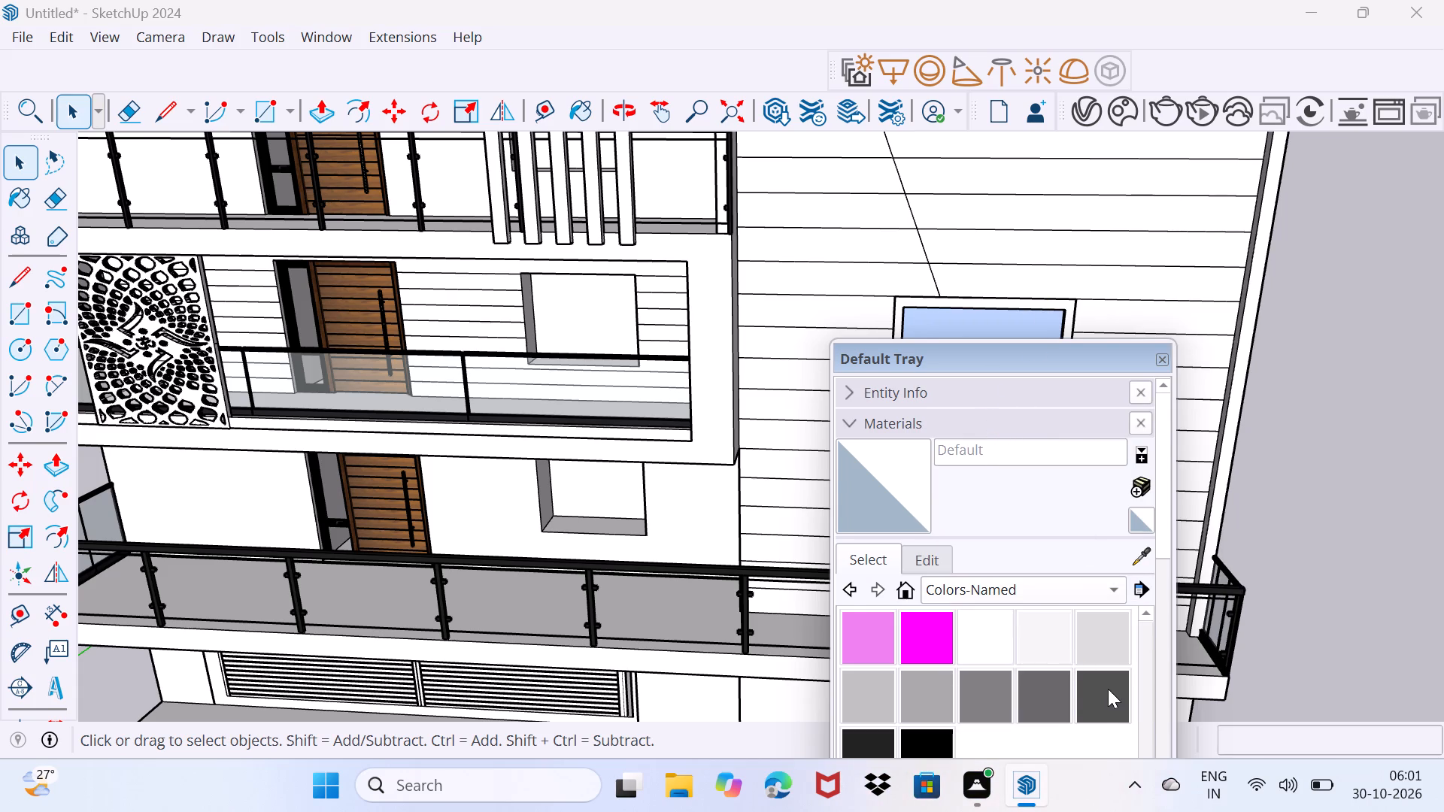
{"action": "left_click", "coordinate": [1108, 689]}
{"action": "left_click_drag", "start_coordinate": [1088, 365], "coordinate": [1101, 641]}
{"action": "left_click", "coordinate": [1134, 562]}
{"action": "left_click", "coordinate": [1138, 539]}
{"action": "left_click", "coordinate": [1137, 517]}
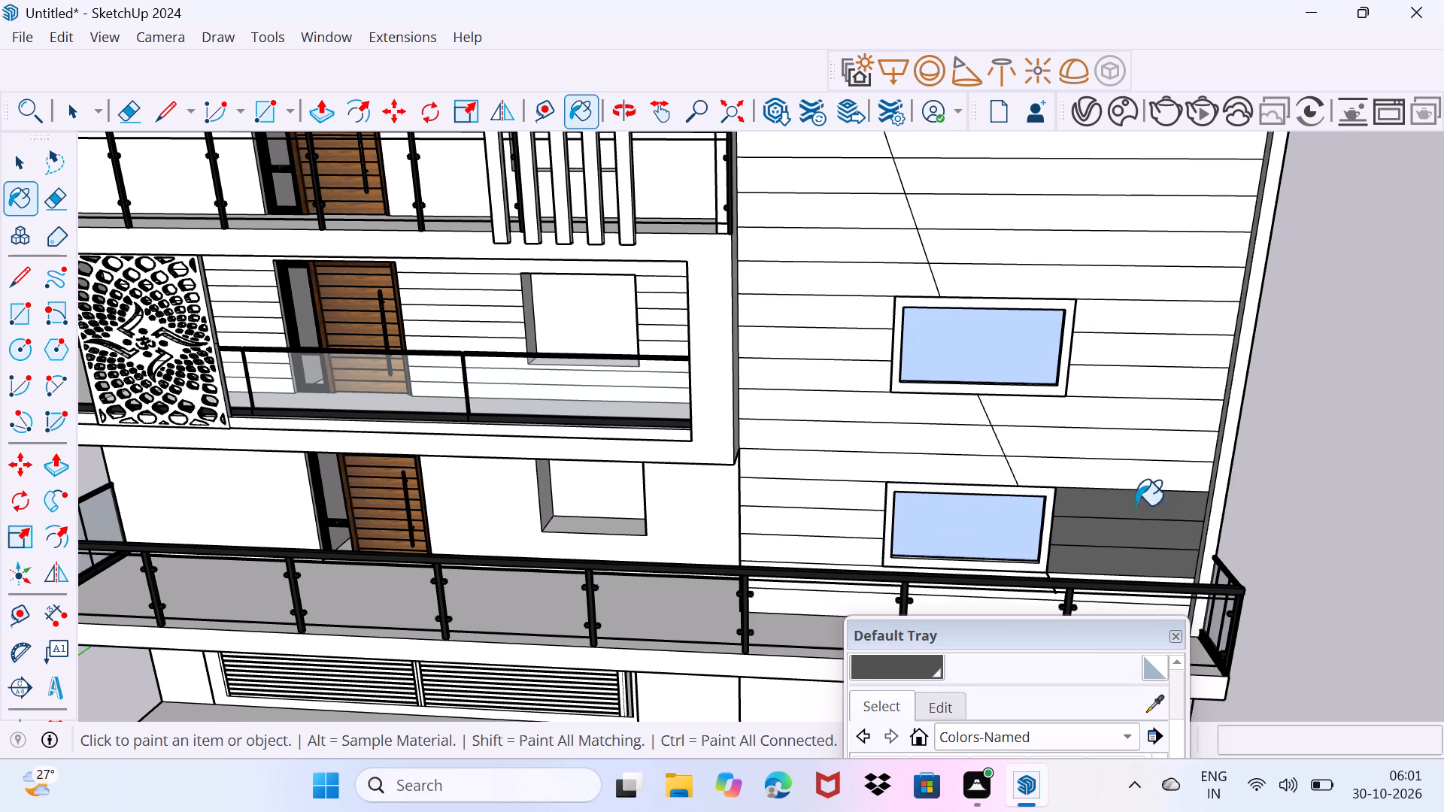
{"action": "left_click", "coordinate": [1130, 479]}
{"action": "left_click", "coordinate": [1127, 456]}
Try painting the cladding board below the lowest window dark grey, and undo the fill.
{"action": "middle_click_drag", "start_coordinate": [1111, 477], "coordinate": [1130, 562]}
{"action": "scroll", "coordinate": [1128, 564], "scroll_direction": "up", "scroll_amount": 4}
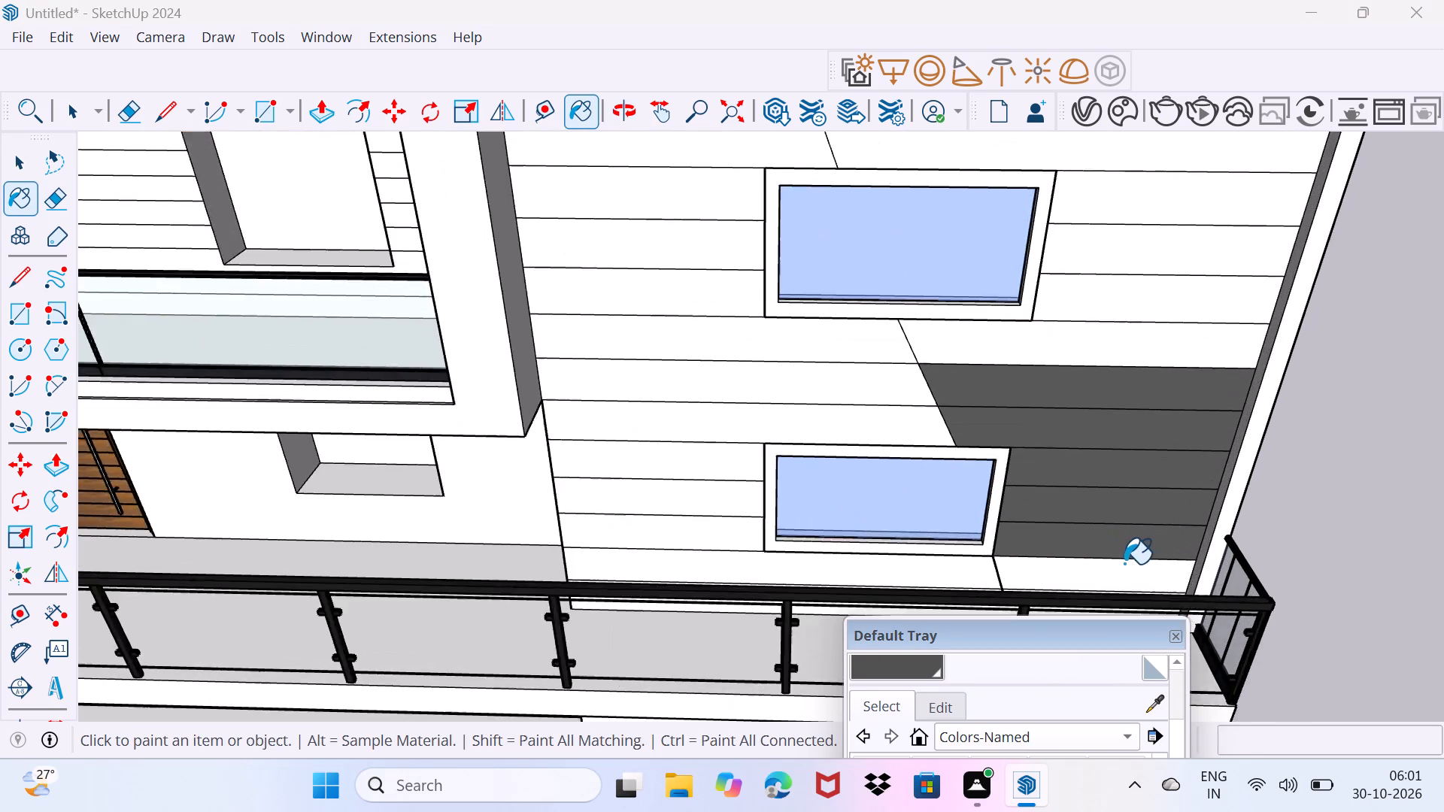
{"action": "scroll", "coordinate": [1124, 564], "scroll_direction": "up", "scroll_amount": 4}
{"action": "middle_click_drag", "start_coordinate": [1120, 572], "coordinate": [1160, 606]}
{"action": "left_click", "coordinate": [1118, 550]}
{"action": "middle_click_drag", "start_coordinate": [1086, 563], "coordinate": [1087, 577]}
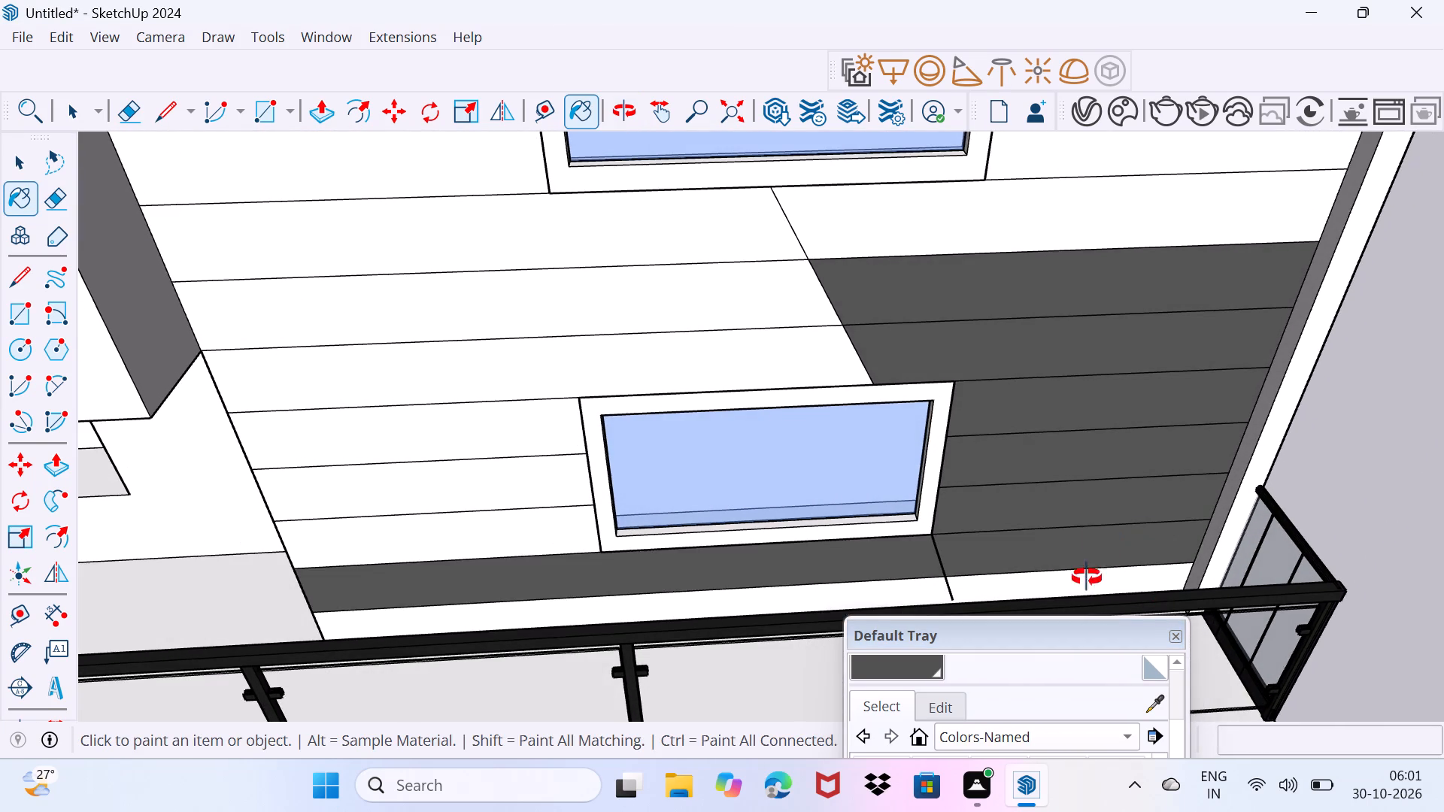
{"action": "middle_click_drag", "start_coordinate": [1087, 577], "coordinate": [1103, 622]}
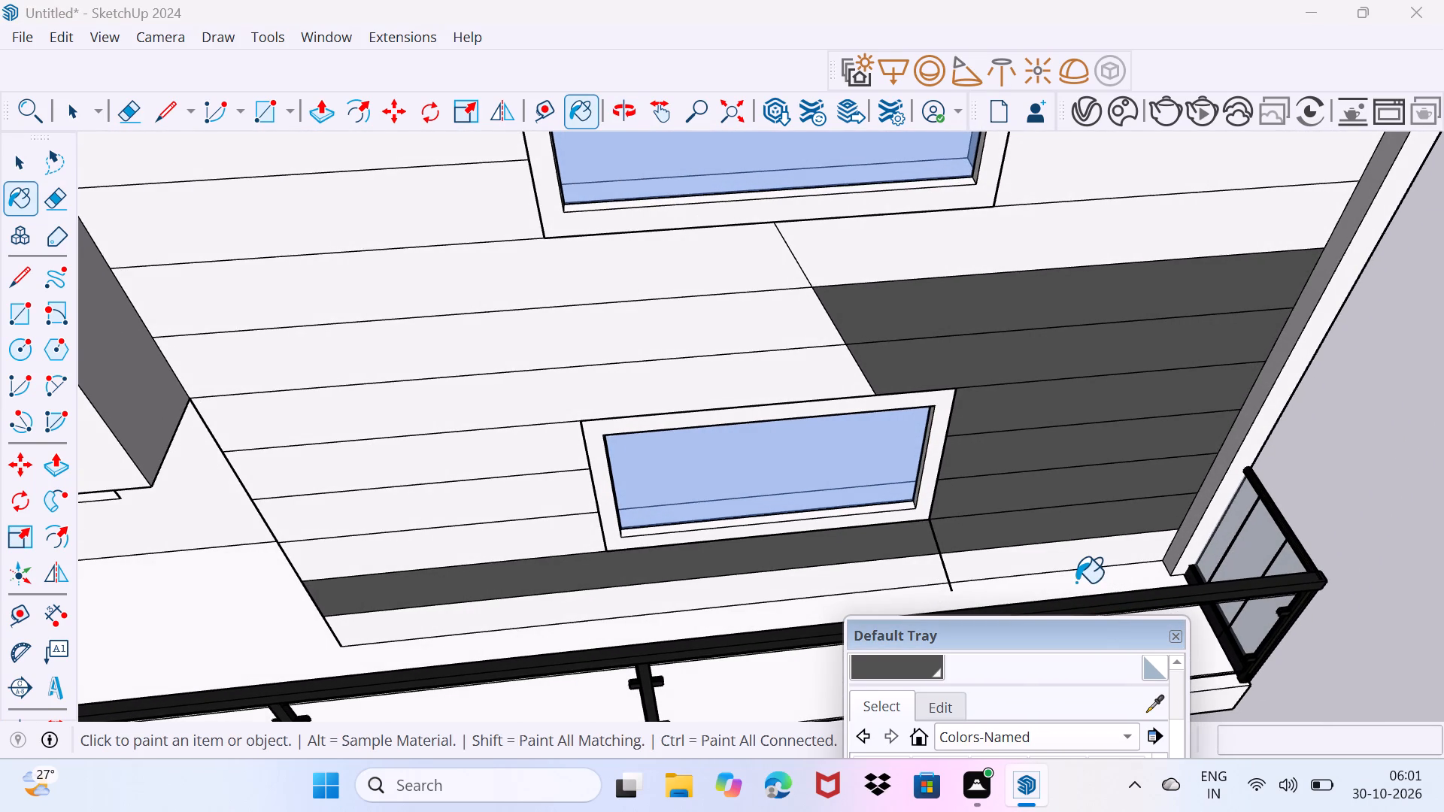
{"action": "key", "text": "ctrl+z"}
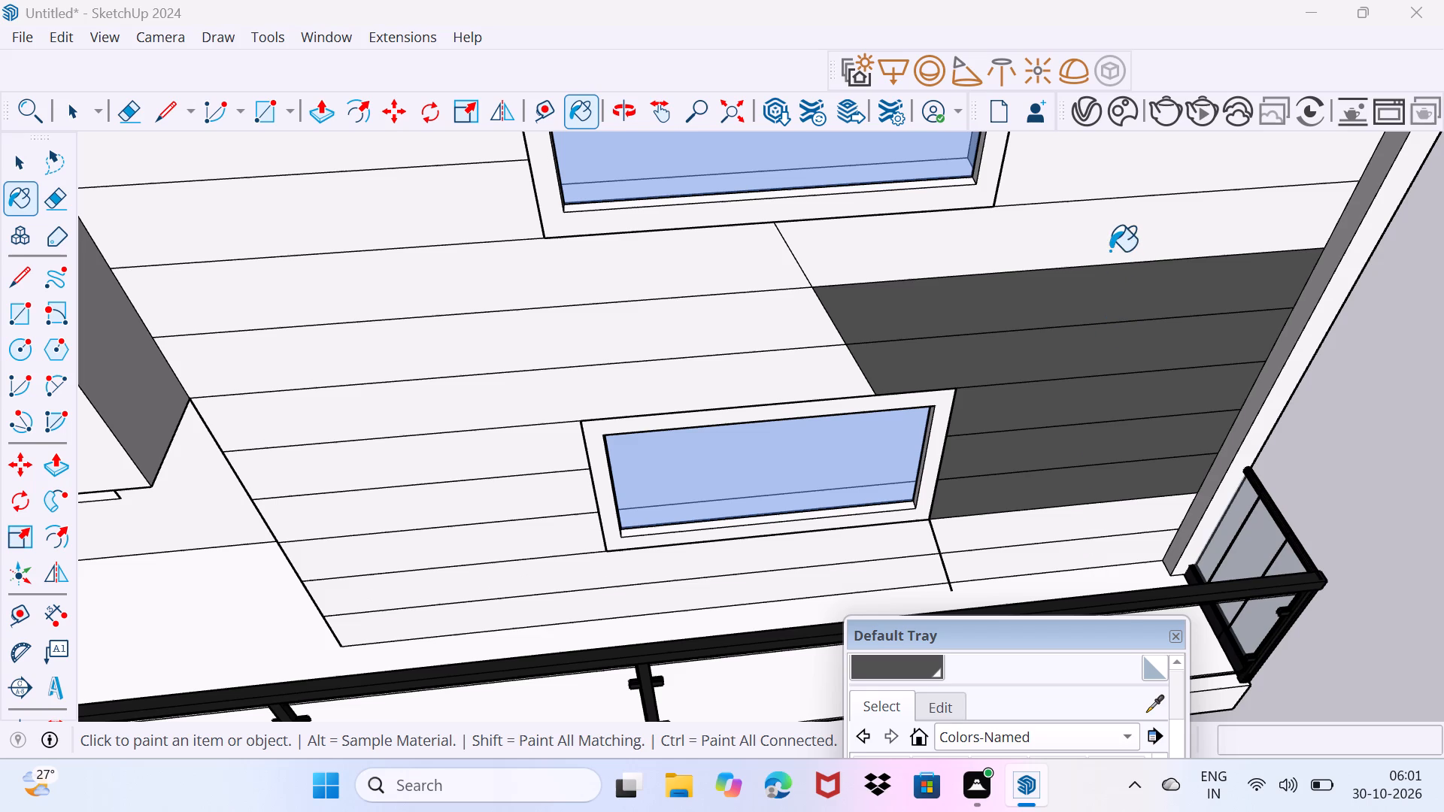
Paint the outer-corner side's boards dark grey from just below the middle window up to its top edge.
{"action": "left_click", "coordinate": [1111, 251]}
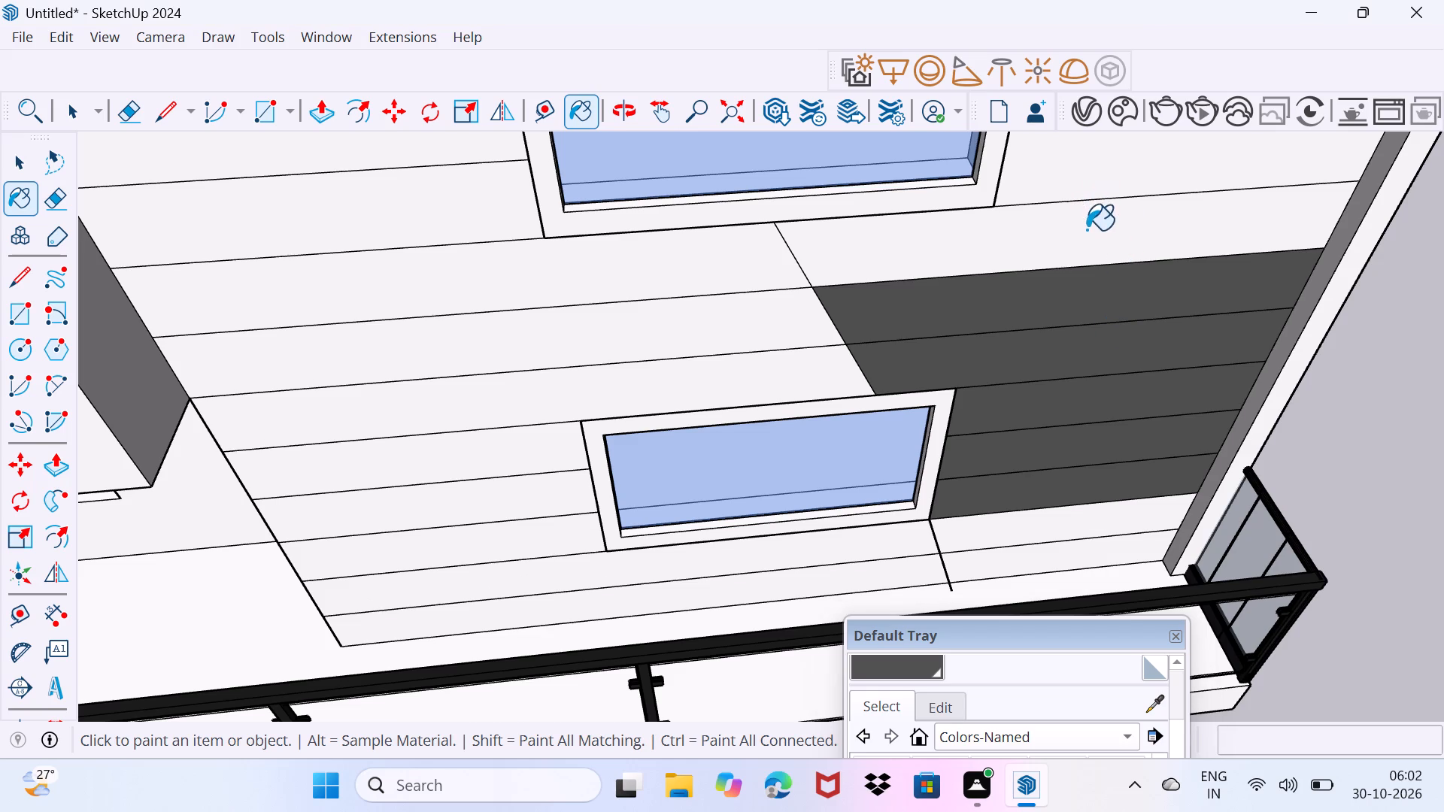
{"action": "left_click", "coordinate": [1087, 229]}
{"action": "left_click", "coordinate": [1081, 186]}
{"action": "scroll", "coordinate": [1081, 186], "scroll_direction": "down", "scroll_amount": 3}
{"action": "middle_click_drag", "start_coordinate": [1081, 186], "coordinate": [1057, 248], "text": "shift"}
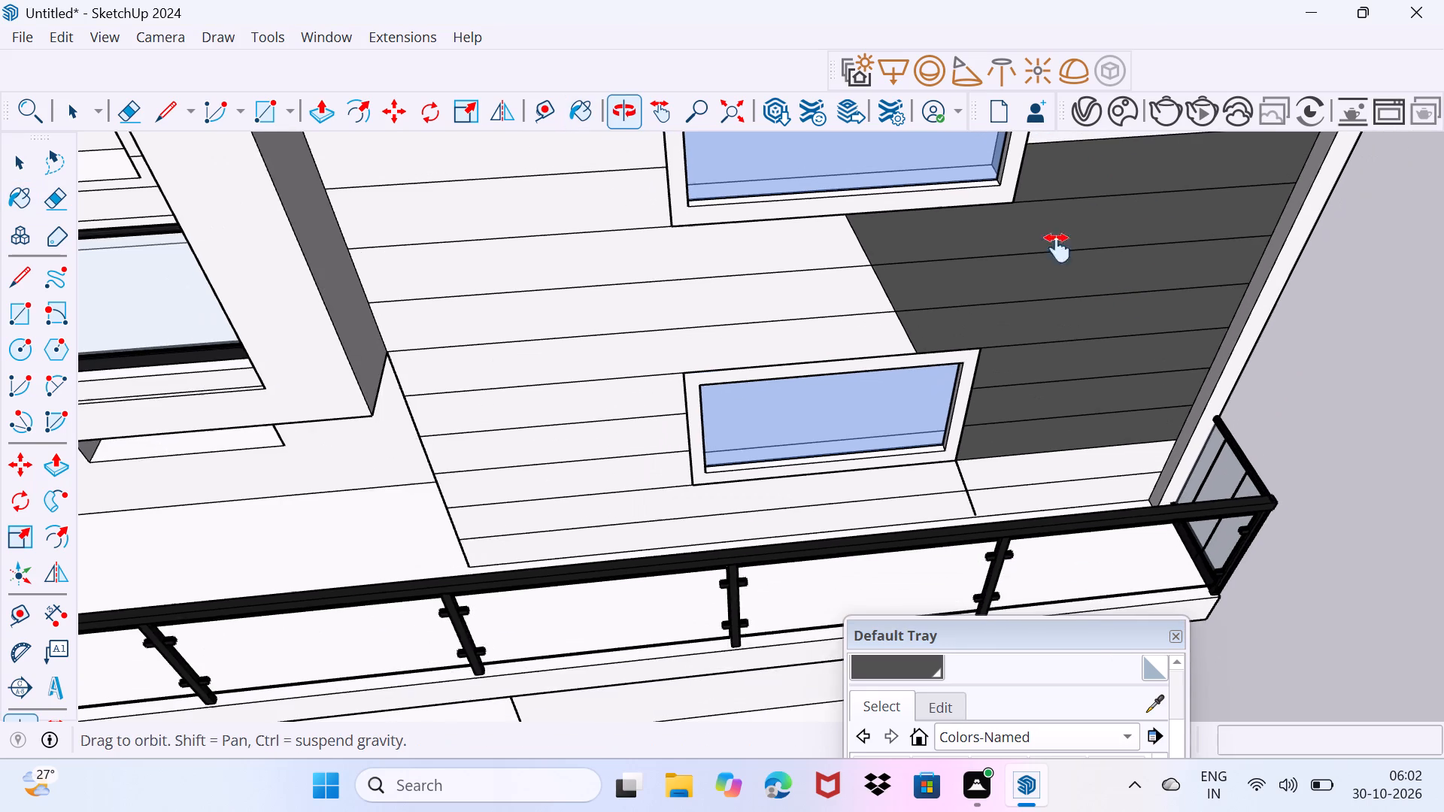
{"action": "middle_click_drag", "start_coordinate": [1057, 248], "coordinate": [914, 527], "text": "shift"}
{"action": "left_click", "coordinate": [915, 486]}
{"action": "left_click", "coordinate": [913, 430]}
{"action": "left_click", "coordinate": [879, 387]}
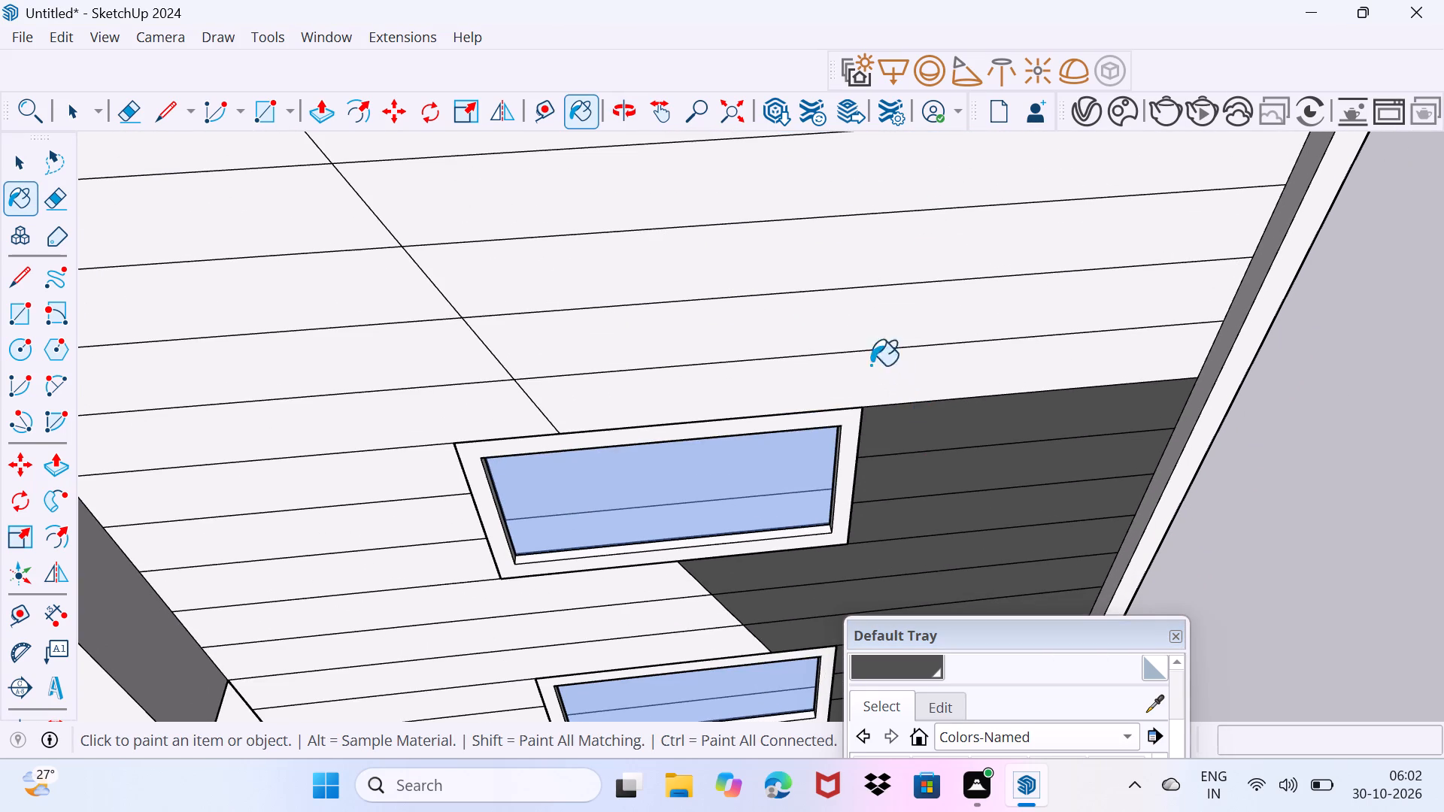
Paint the outer-corner side's cladding boards dark grey from above the middle window up to the underside of the top window.
{"action": "left_click", "coordinate": [864, 335]}
{"action": "left_click", "coordinate": [845, 295]}
{"action": "scroll", "coordinate": [840, 285], "scroll_direction": "down", "scroll_amount": 8}
{"action": "middle_click_drag", "start_coordinate": [840, 285], "coordinate": [889, 489], "text": "shift"}
{"action": "middle_click_drag", "start_coordinate": [887, 487], "coordinate": [850, 417]}
{"action": "left_click", "coordinate": [859, 467]}
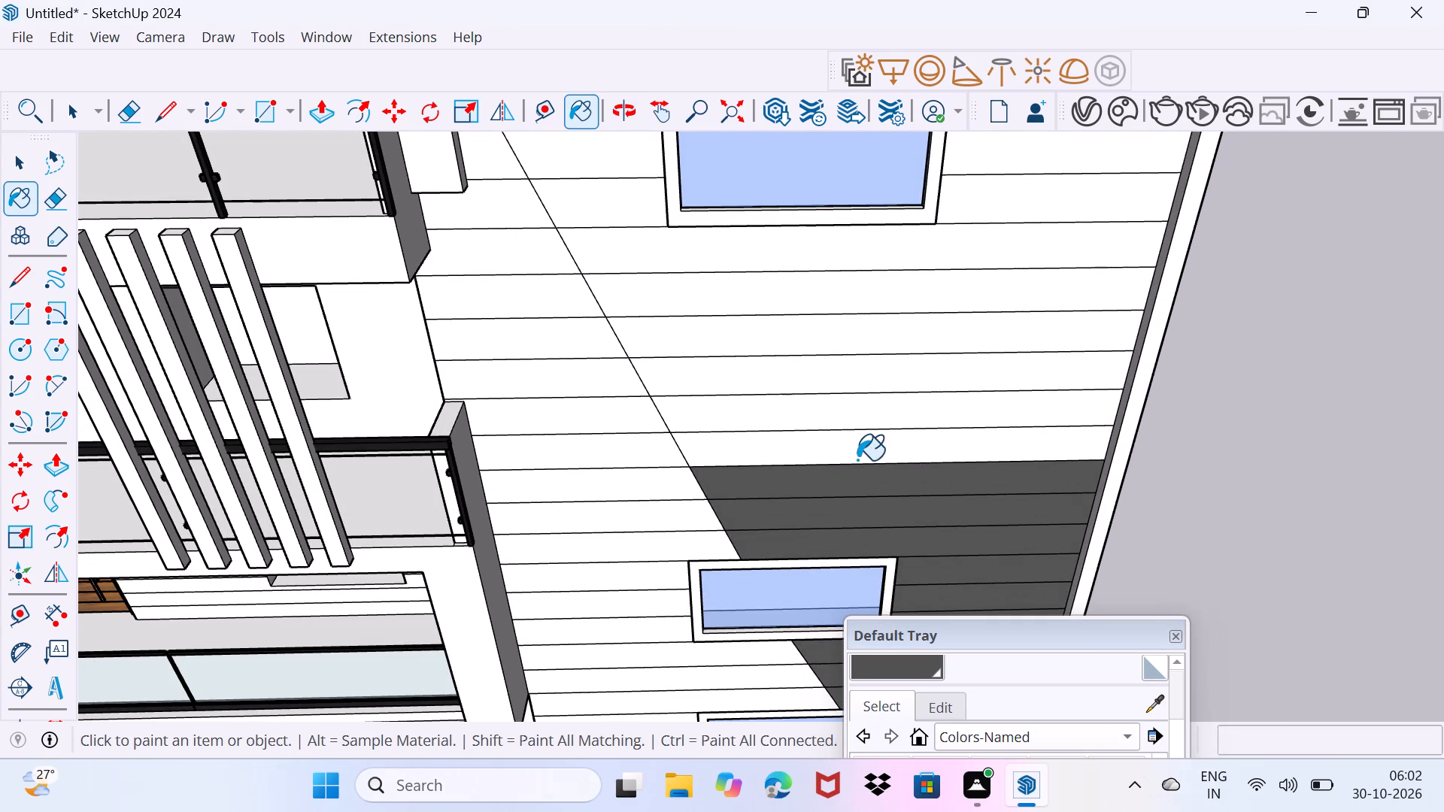
{"action": "left_click", "coordinate": [857, 460]}
{"action": "left_click", "coordinate": [854, 428]}
{"action": "left_click", "coordinate": [851, 390]}
{"action": "left_click", "coordinate": [851, 380]}
{"action": "left_click", "coordinate": [850, 339]}
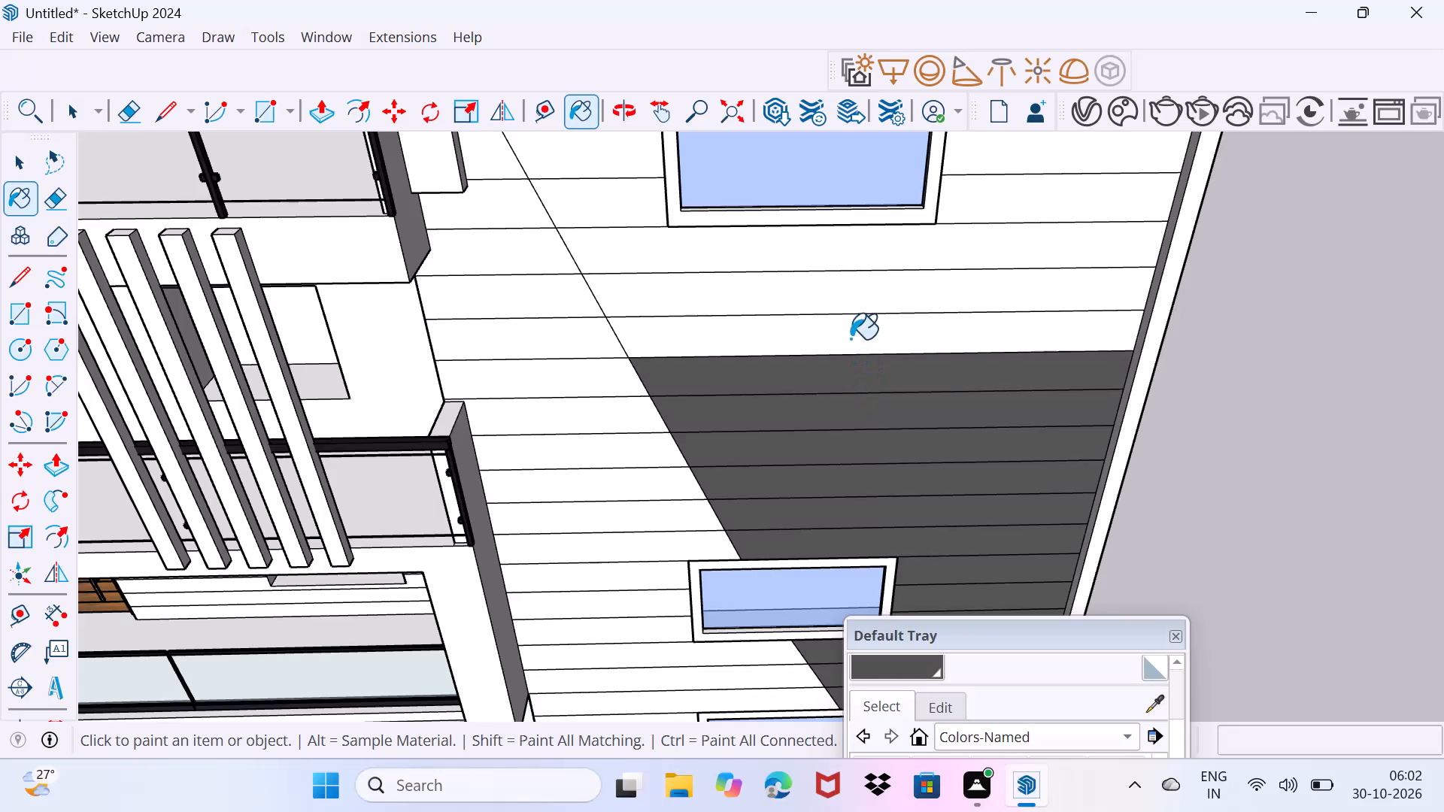
{"action": "left_click", "coordinate": [851, 309]}
{"action": "left_click", "coordinate": [860, 254]}
Paint the boards on both sides of the top window and above it dark grey, up to the diagonal line and frame.
{"action": "left_click", "coordinate": [1016, 217]}
{"action": "left_click", "coordinate": [623, 214]}
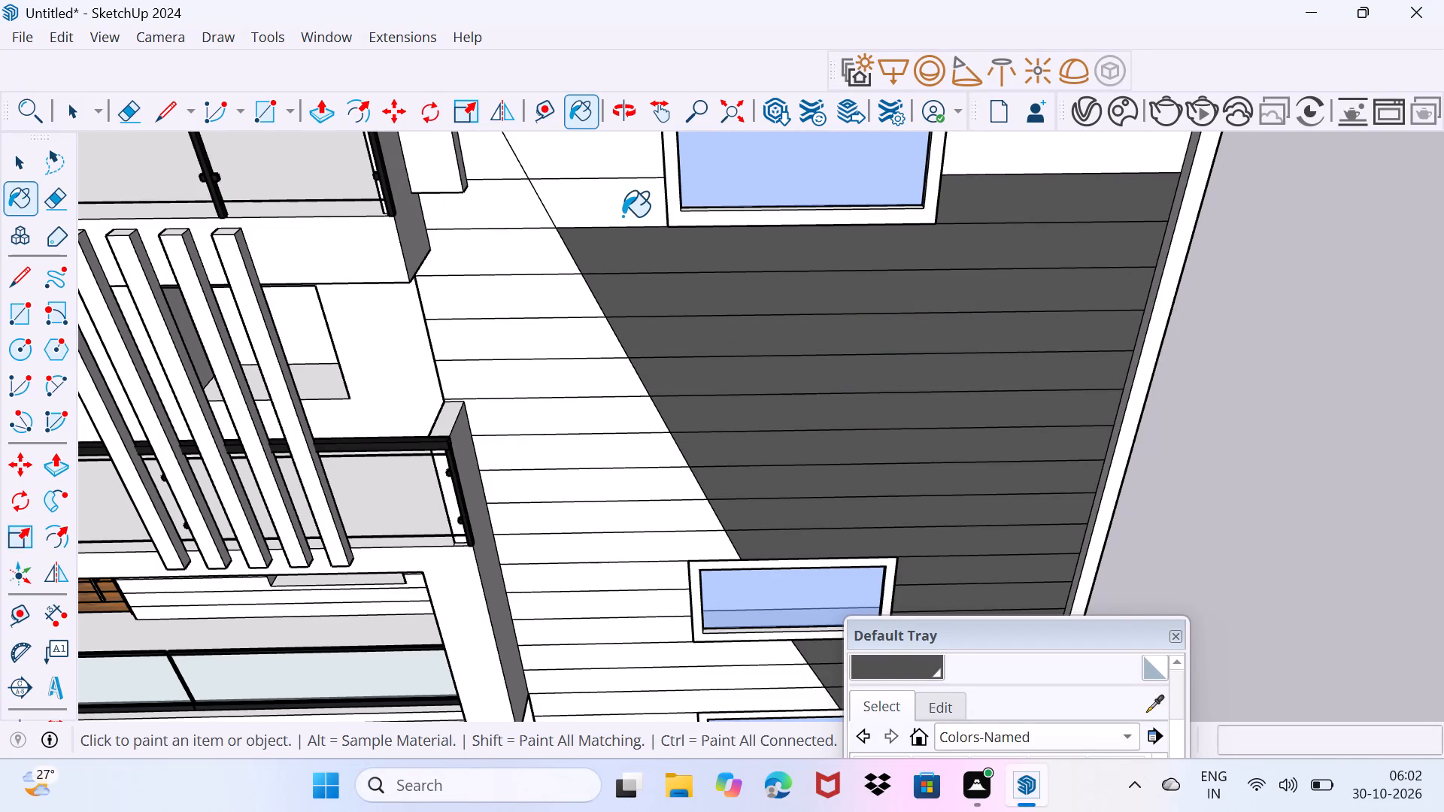
{"action": "middle_click_drag", "start_coordinate": [621, 212], "coordinate": [624, 465], "text": "shift"}
{"action": "left_click", "coordinate": [618, 444]}
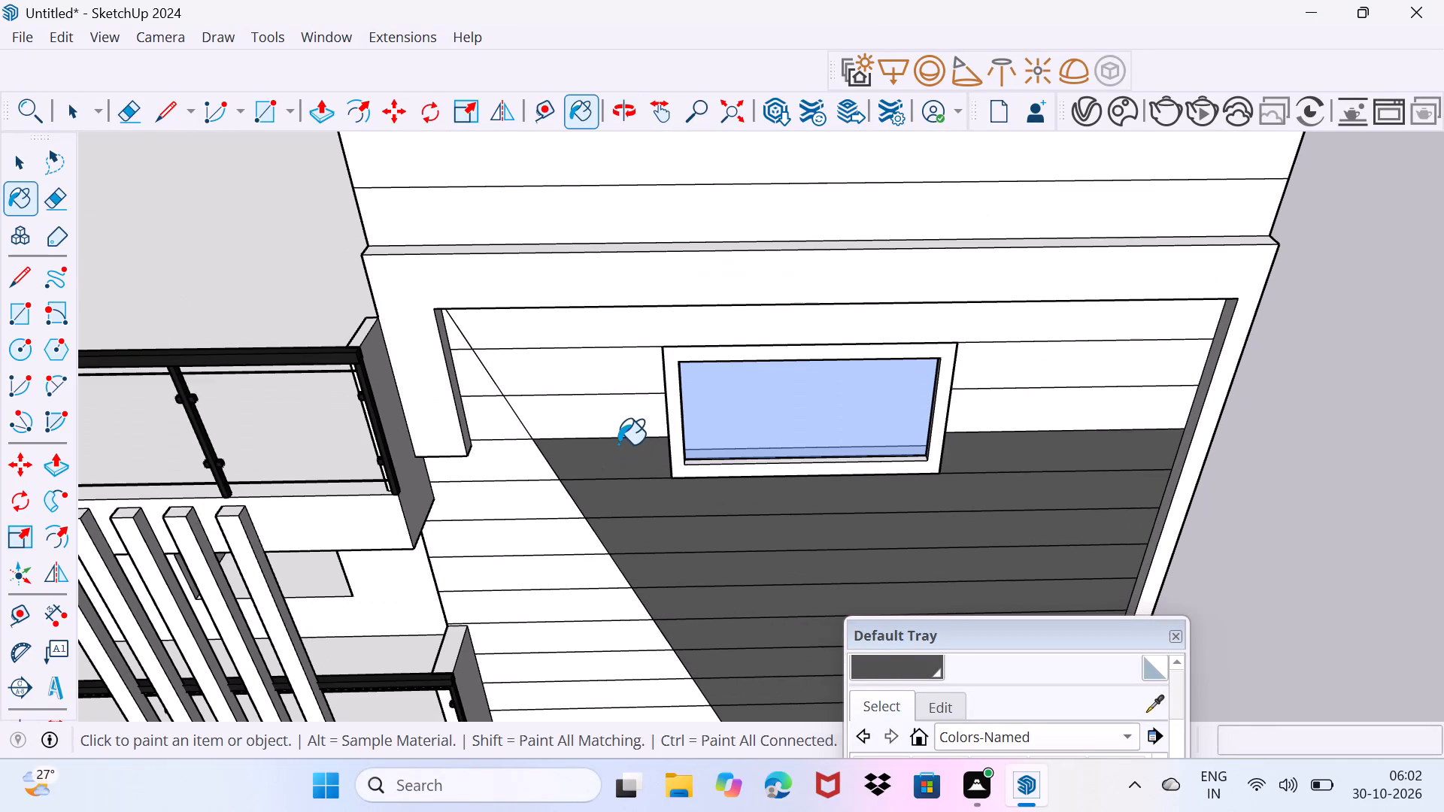
{"action": "left_click", "coordinate": [609, 380]}
{"action": "left_click", "coordinate": [609, 335]}
{"action": "left_click_drag", "start_coordinate": [624, 418], "coordinate": [624, 426]}
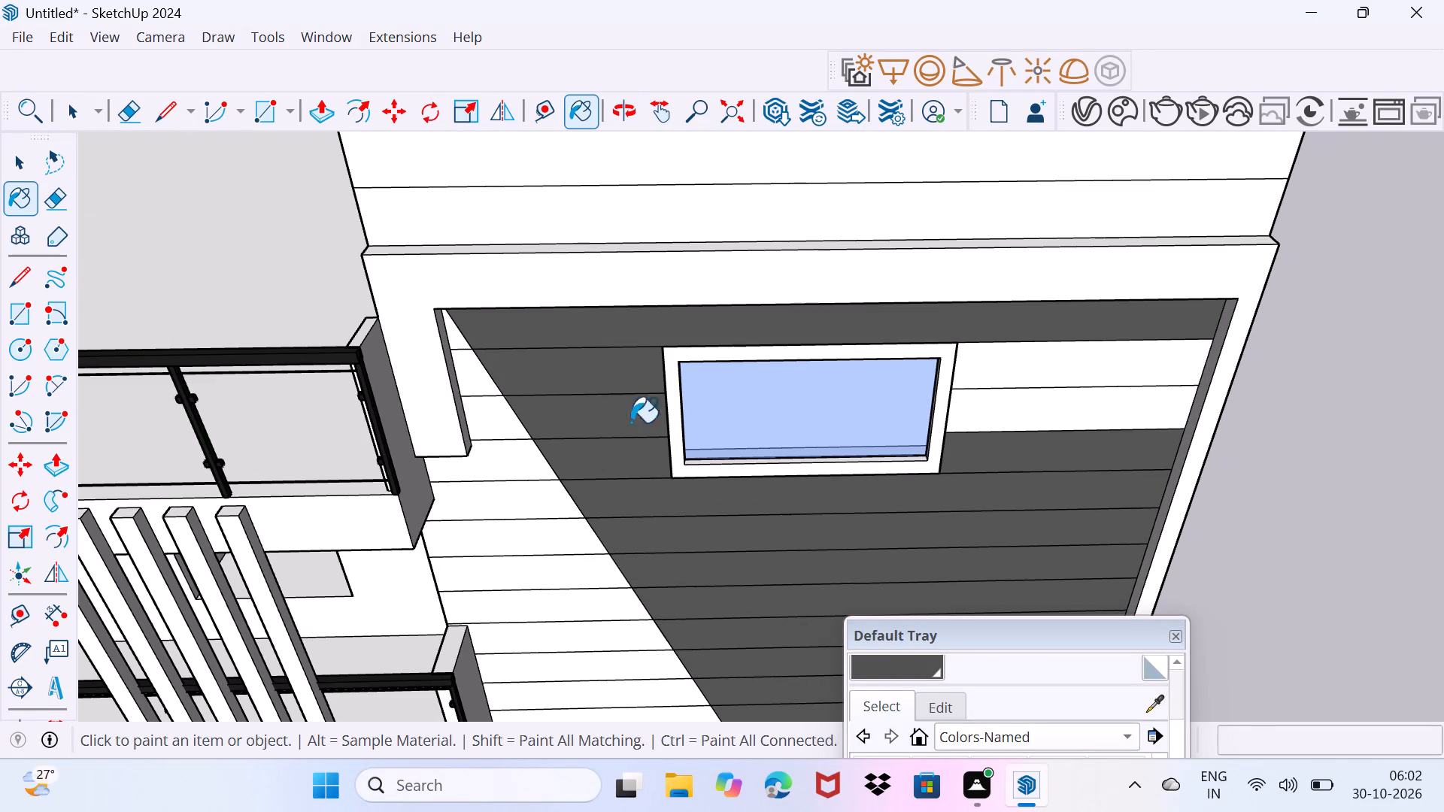
{"action": "left_click", "coordinate": [1002, 370]}
{"action": "left_click", "coordinate": [1001, 408]}
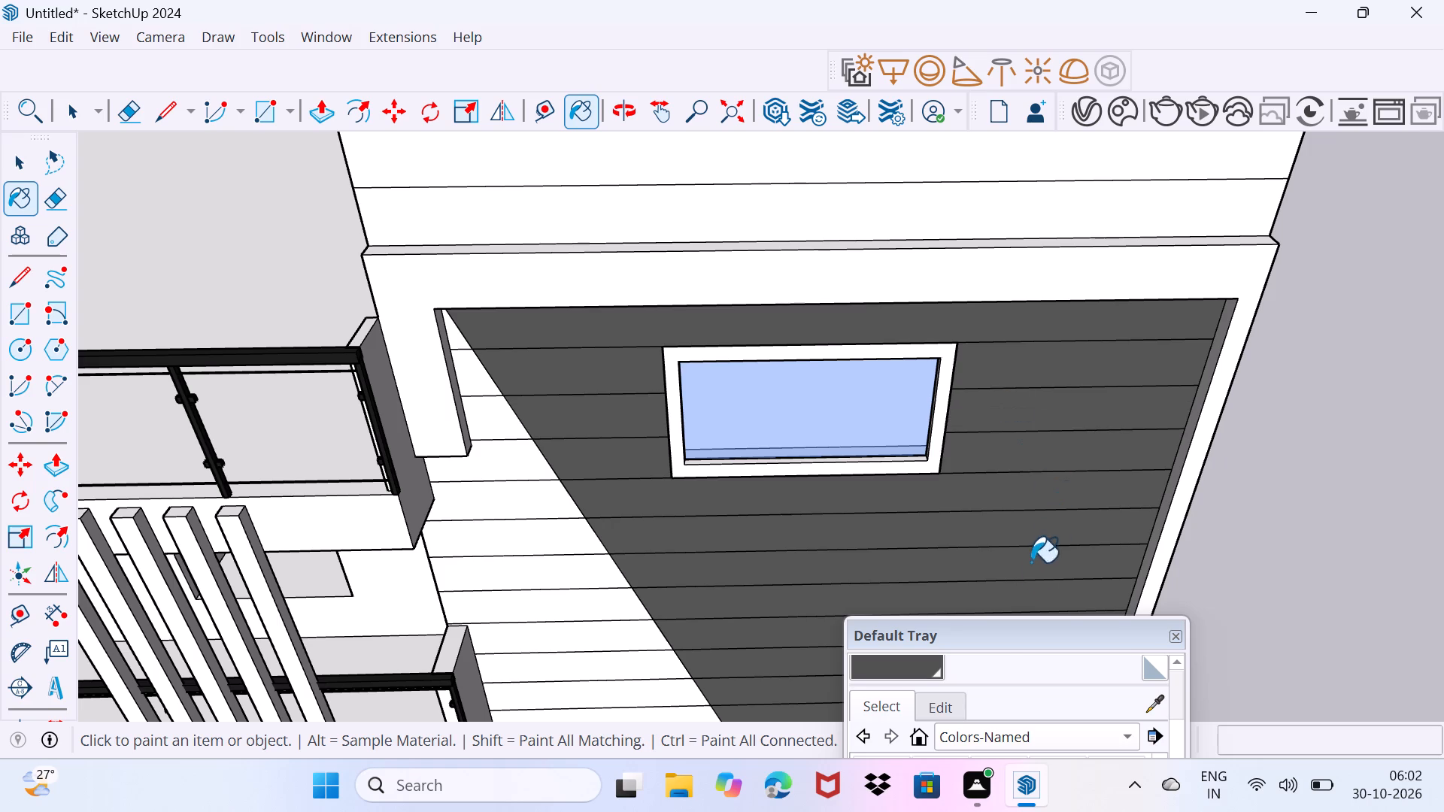
{"action": "left_click_drag", "start_coordinate": [1002, 647], "coordinate": [1012, 737]}
Erase the short line running down from the lowest window's outer bottom corner to the base of the cladding.
{"action": "scroll", "coordinate": [971, 520], "scroll_direction": "down", "scroll_amount": 4}
{"action": "middle_click_drag", "start_coordinate": [973, 538], "coordinate": [963, 474]}
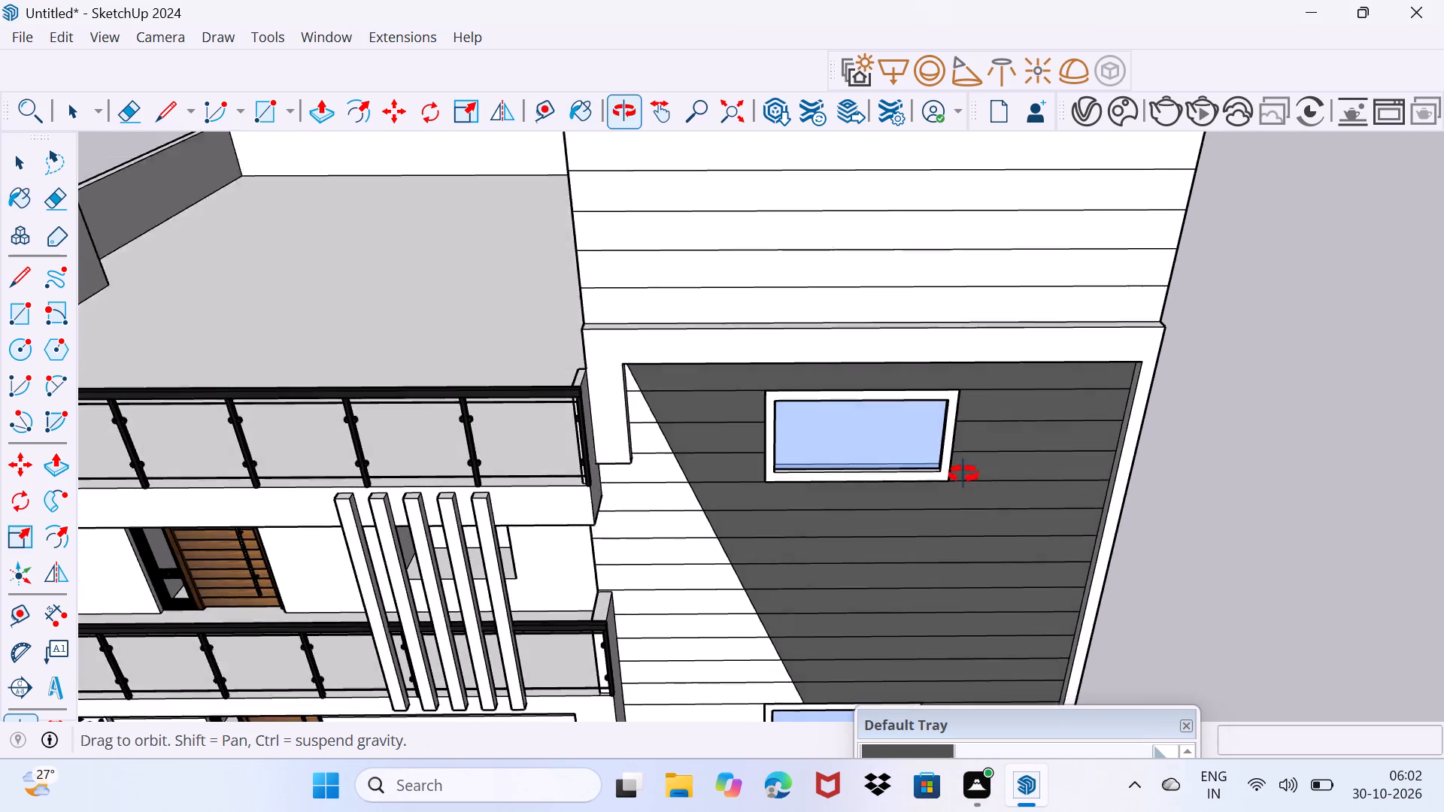
{"action": "middle_click_drag", "start_coordinate": [963, 474], "coordinate": [836, 109]}
{"action": "middle_click_drag", "start_coordinate": [916, 422], "coordinate": [900, 344]}
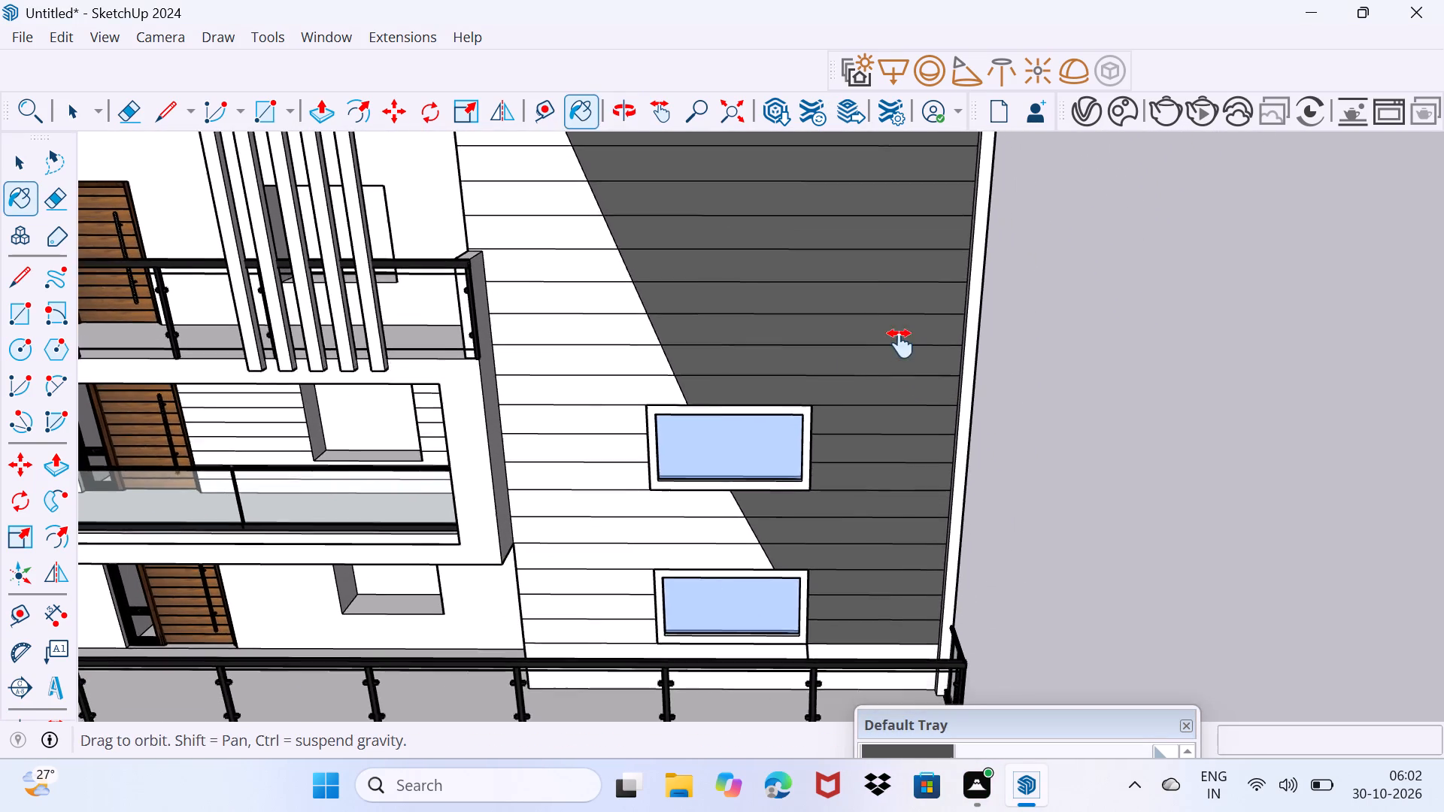
{"action": "middle_click_drag", "start_coordinate": [900, 344], "coordinate": [886, 246]}
{"action": "key", "text": "space"}
{"action": "scroll", "coordinate": [793, 410], "scroll_direction": "up", "scroll_amount": 4}
{"action": "middle_click_drag", "start_coordinate": [794, 430], "coordinate": [886, 510]}
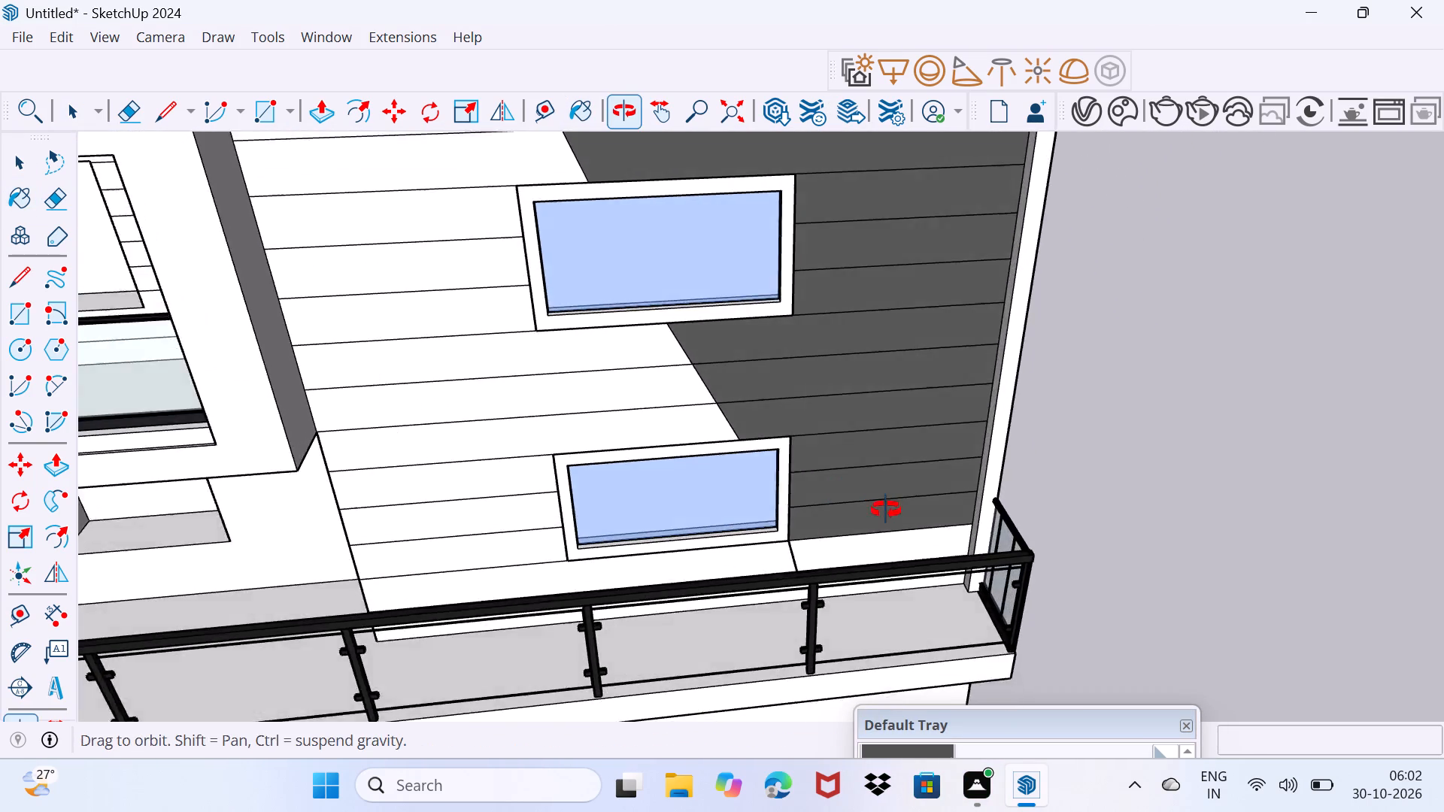
{"action": "middle_click_drag", "start_coordinate": [886, 510], "coordinate": [909, 512]}
{"action": "scroll", "coordinate": [830, 547], "scroll_direction": "up", "scroll_amount": 4}
{"action": "middle_click_drag", "start_coordinate": [825, 554], "coordinate": [872, 595]}
{"action": "key", "text": "e"}
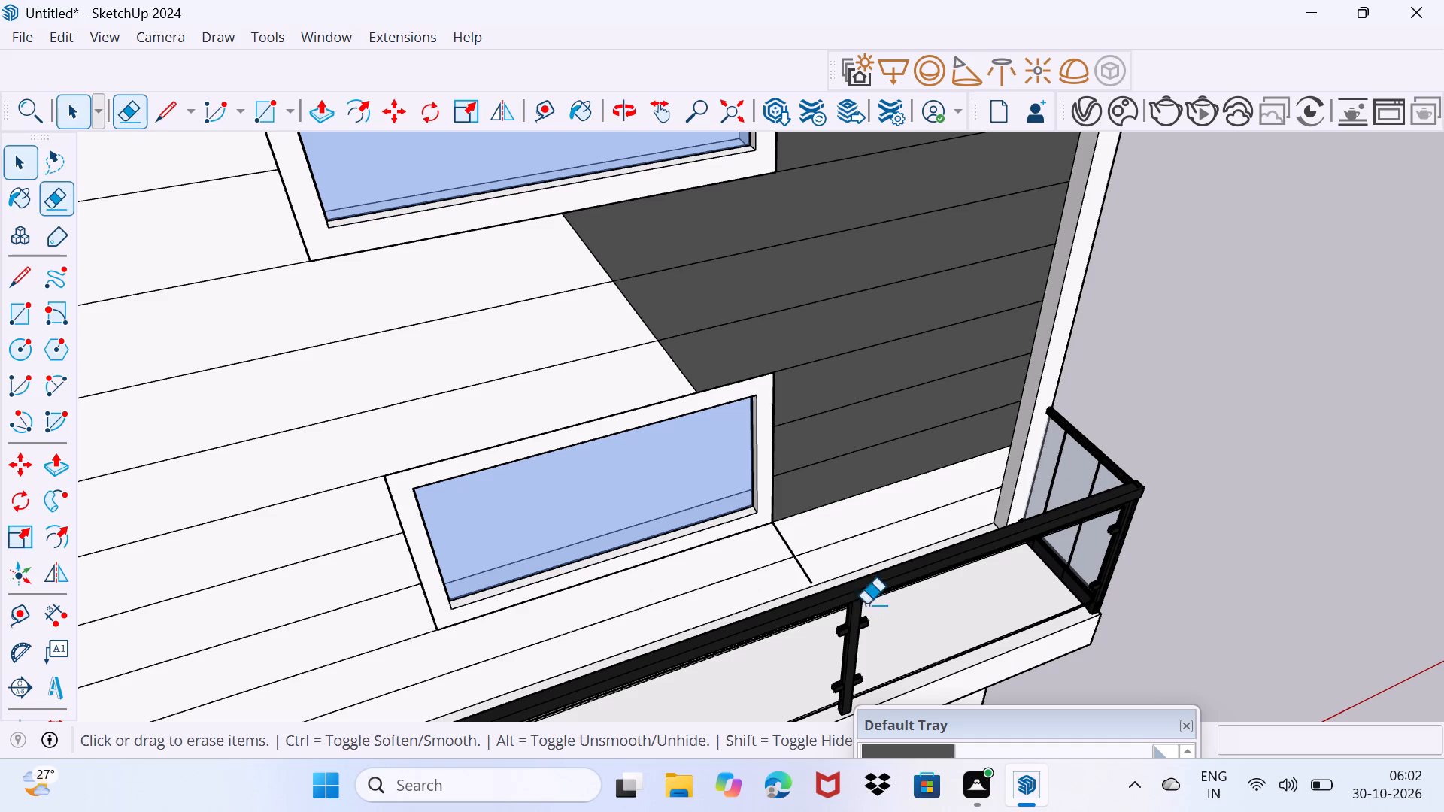
{"action": "left_click", "coordinate": [805, 577]}
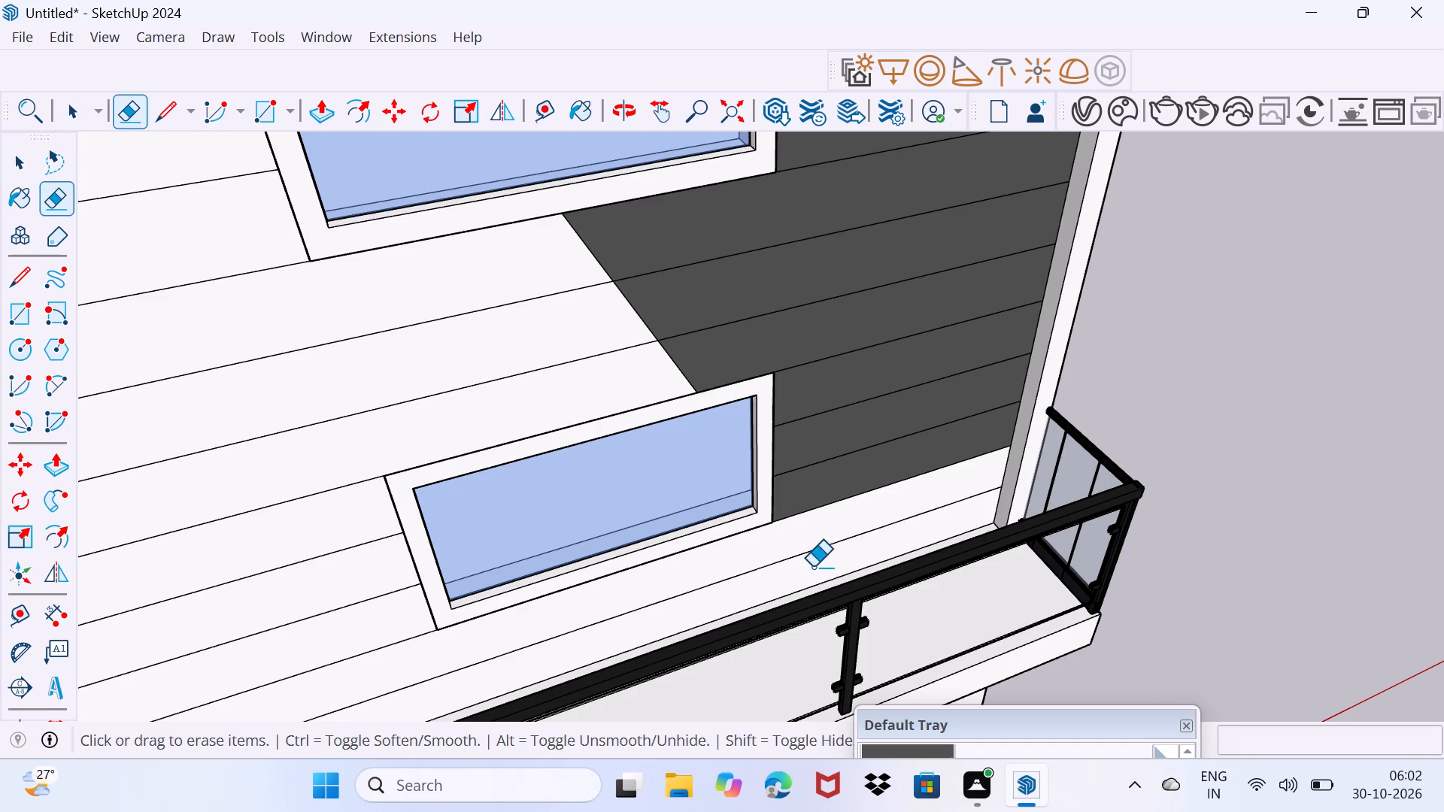
Redraw a line about 3 ft long from the lowest window's outer bottom corner straight down to the cladding's base edge.
{"action": "middle_click_drag", "start_coordinate": [813, 569], "coordinate": [729, 583]}
{"action": "scroll", "coordinate": [839, 562], "scroll_direction": "up", "scroll_amount": 11}
{"action": "middle_click_drag", "start_coordinate": [831, 557], "coordinate": [826, 562]}
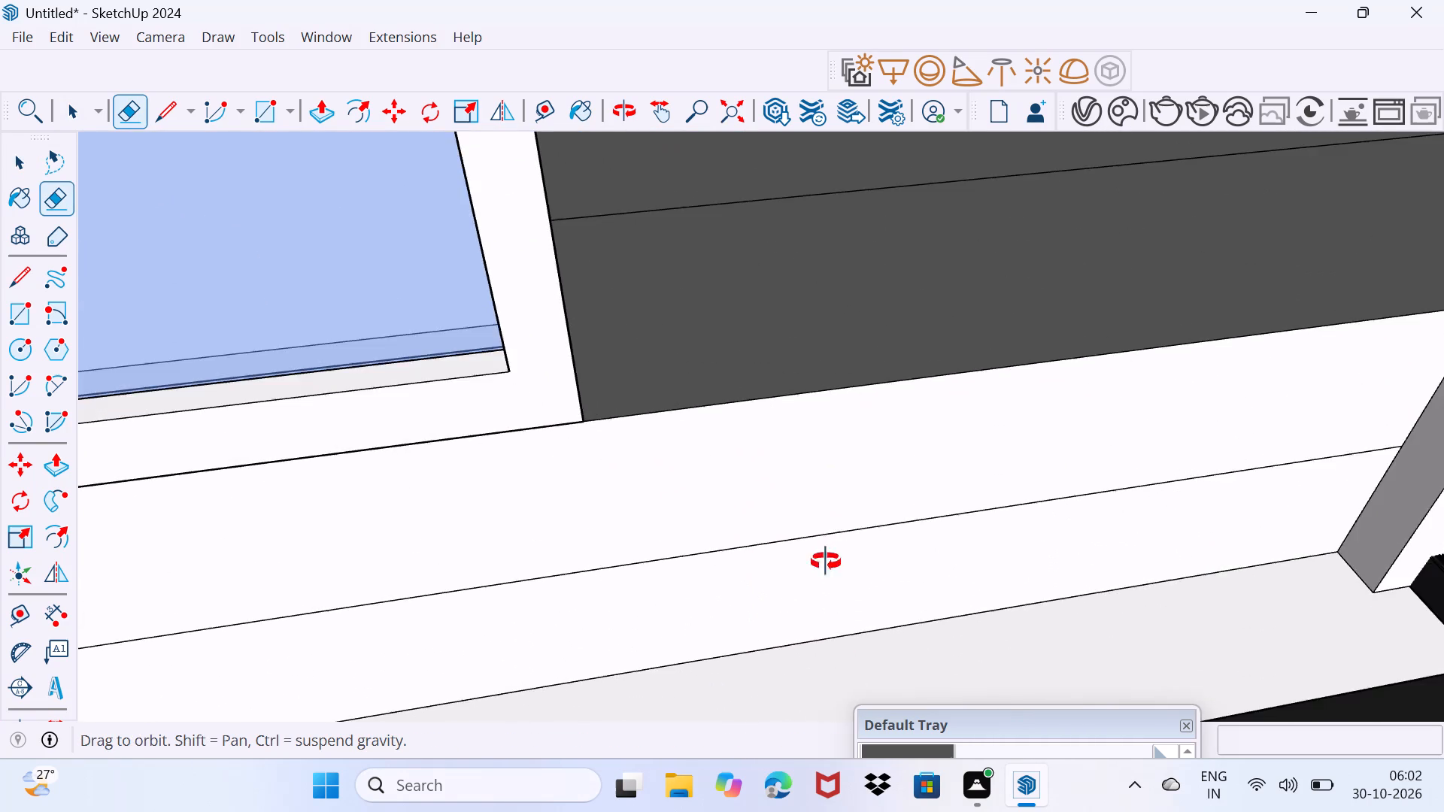
{"action": "middle_click_drag", "start_coordinate": [826, 562], "coordinate": [661, 472]}
{"action": "scroll", "coordinate": [661, 418], "scroll_direction": "up", "scroll_amount": 9}
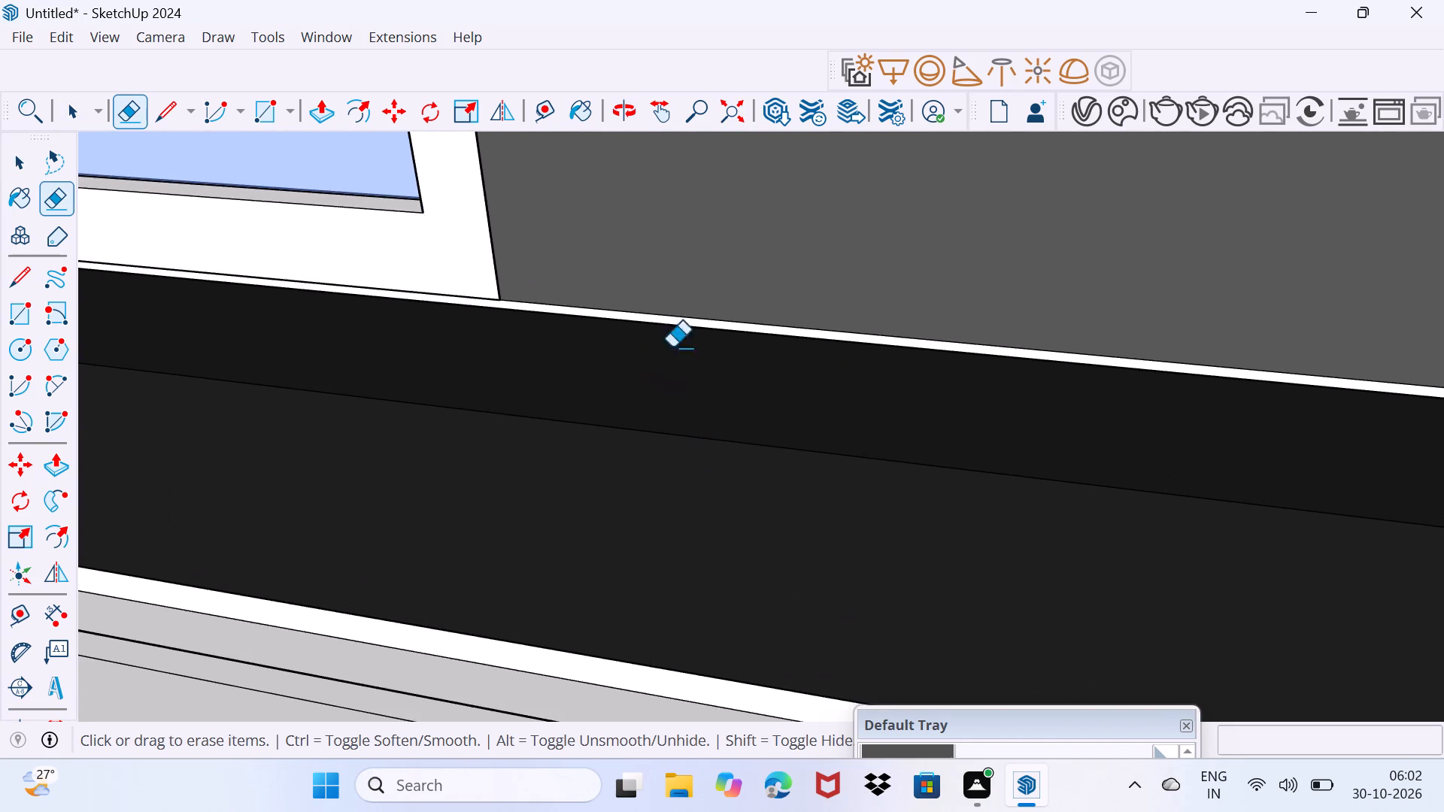
{"action": "middle_click_drag", "start_coordinate": [720, 298], "coordinate": [615, 377]}
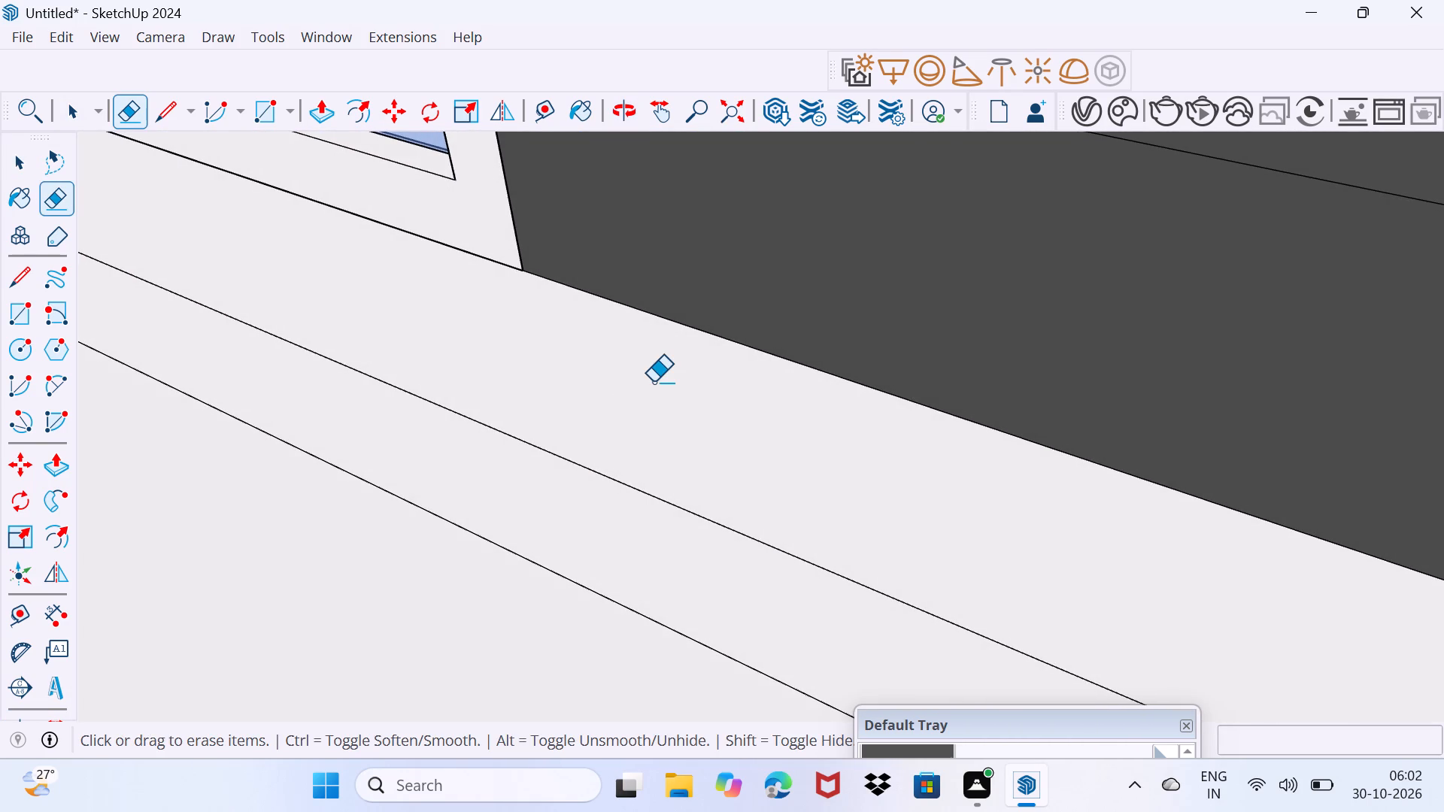
{"action": "key", "text": "l"}
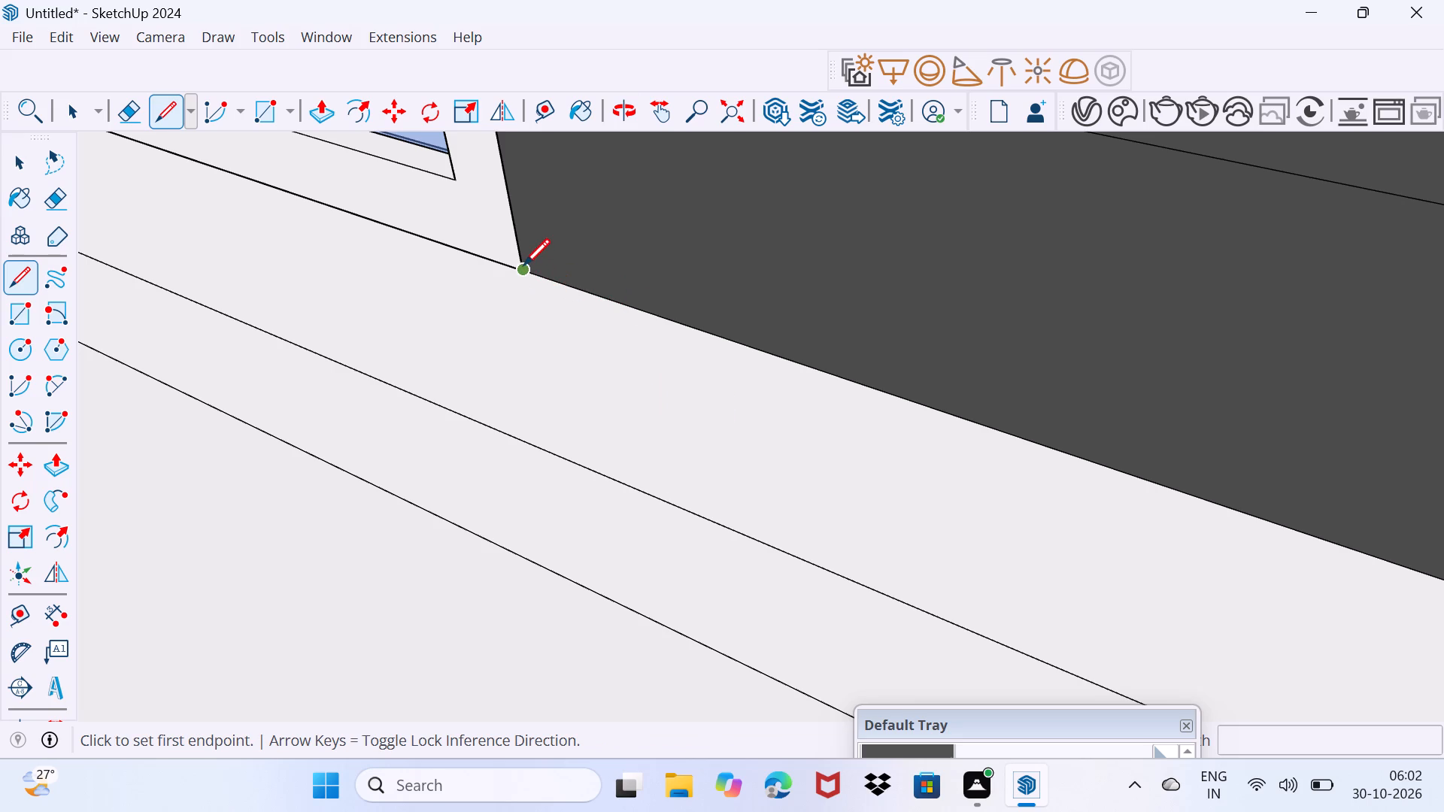
{"action": "left_click", "coordinate": [523, 265]}
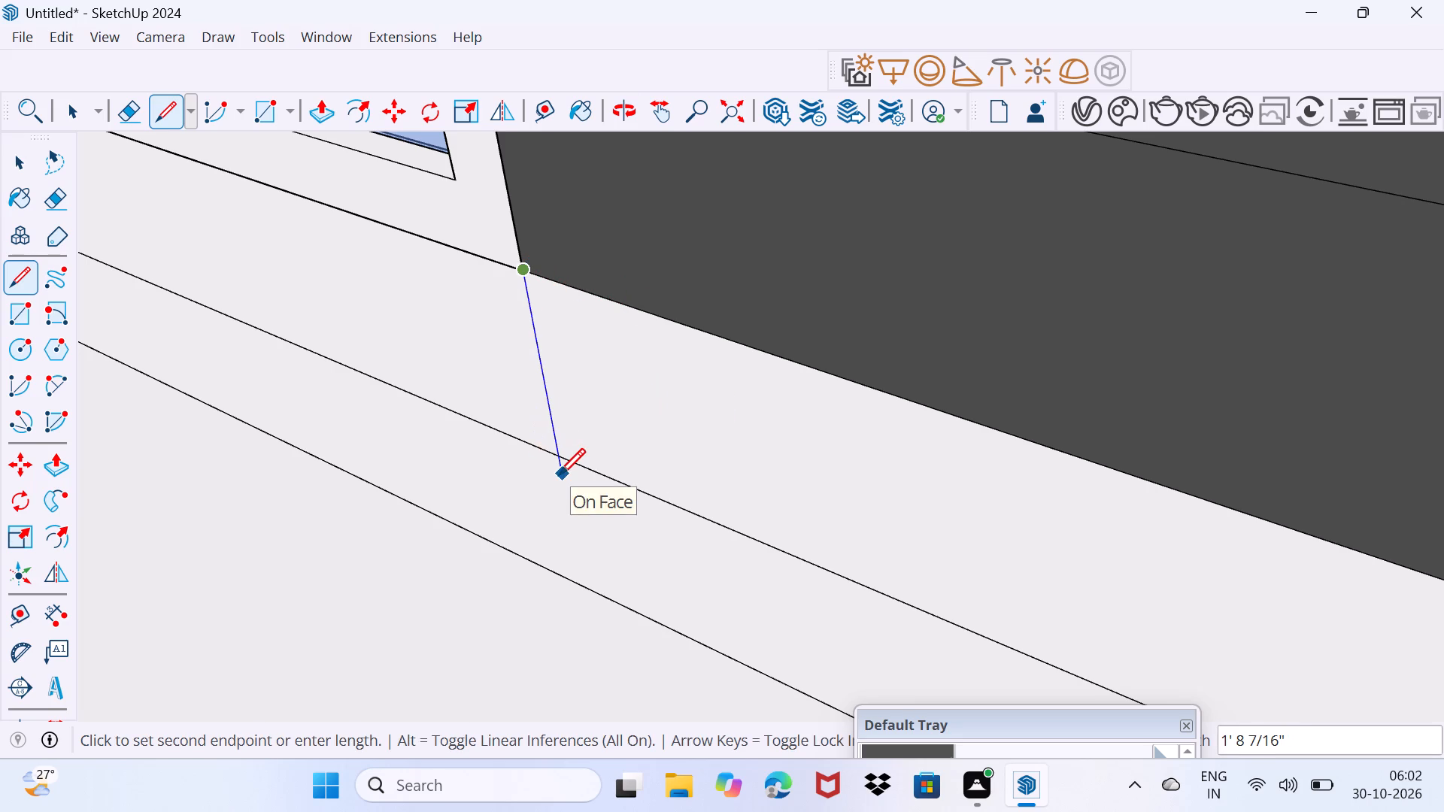
{"action": "left_click", "coordinate": [584, 586]}
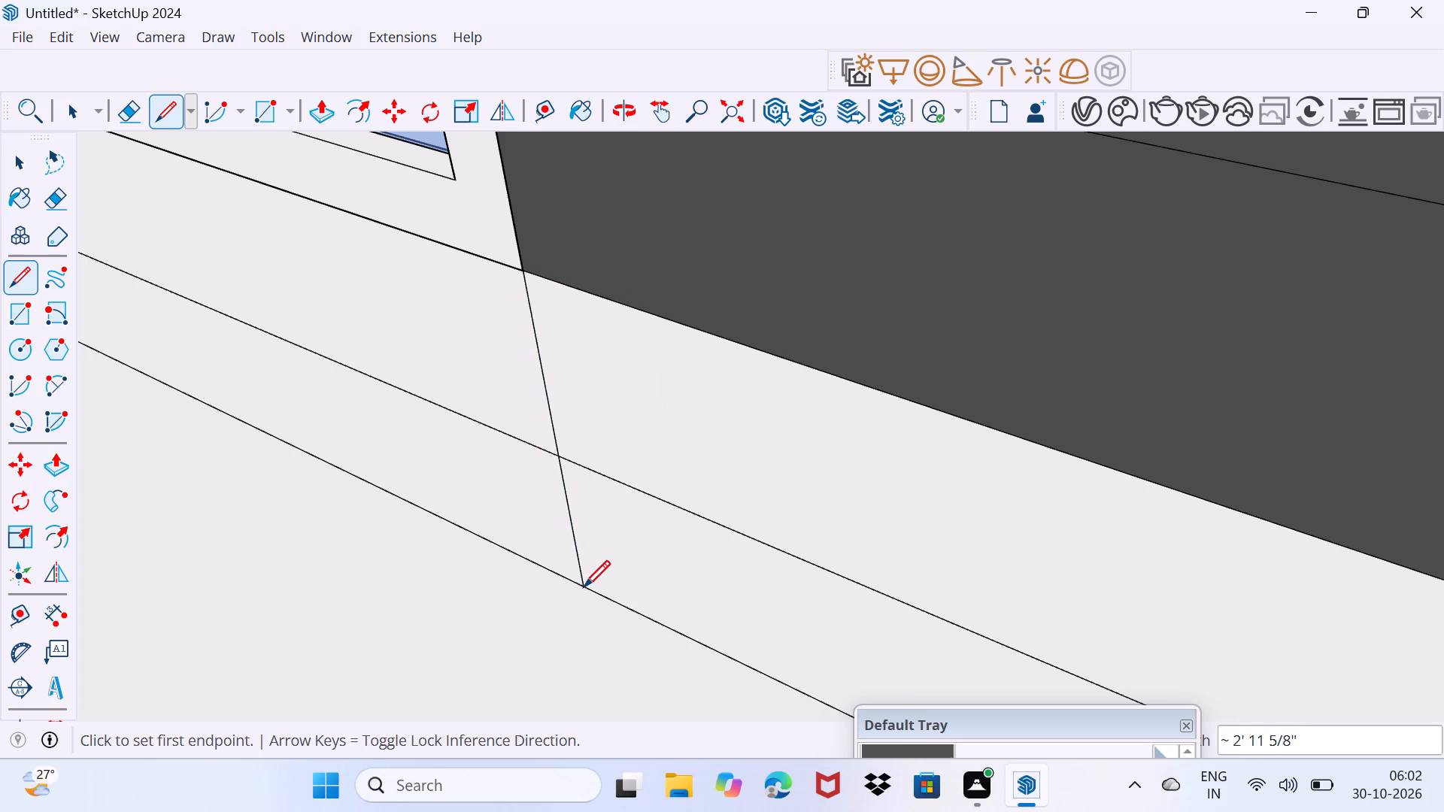
{"action": "key", "text": "space"}
Paint the two lowest cladding boards on the outer-corner side of the new line with the same dark grey.
{"action": "left_click_drag", "start_coordinate": [906, 730], "coordinate": [967, 571]}
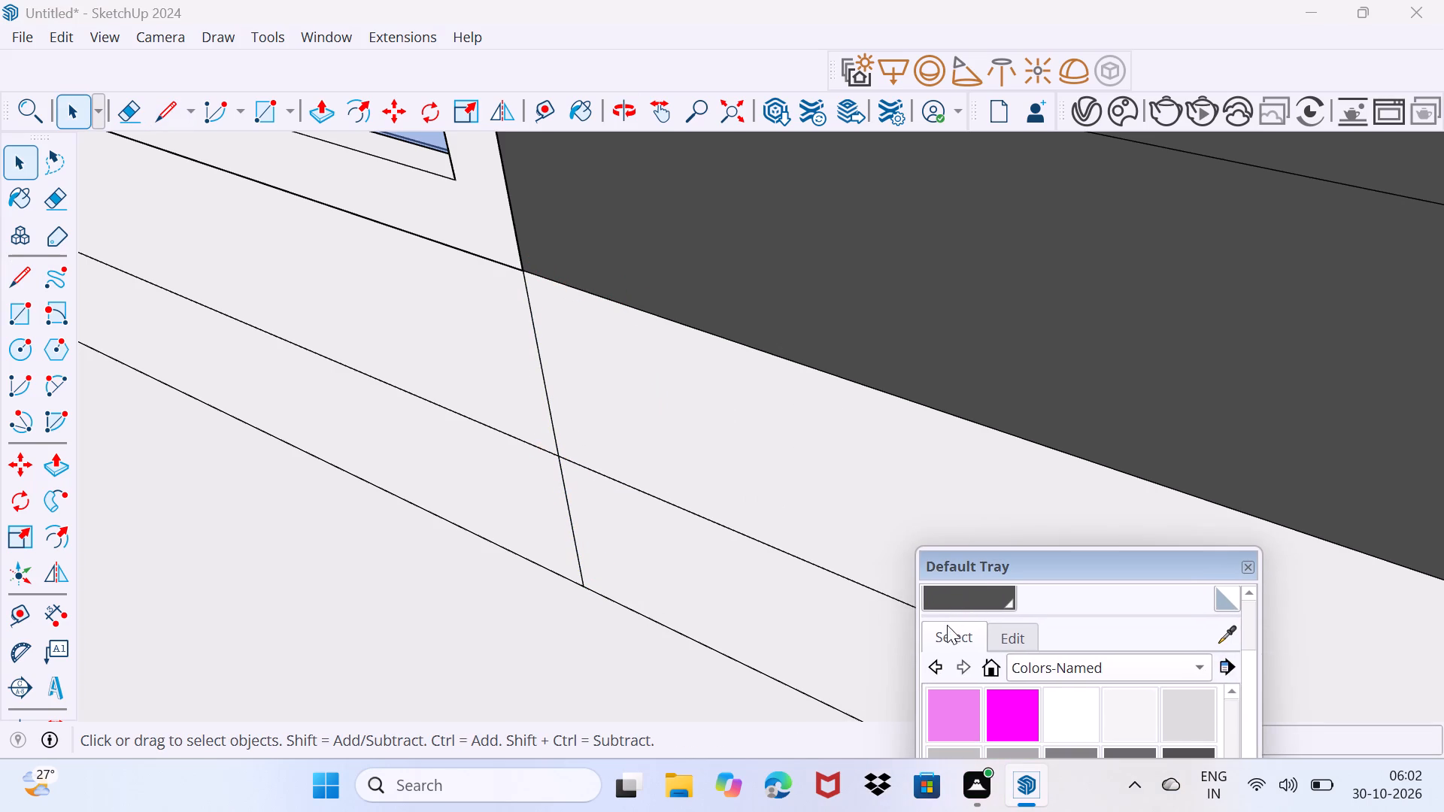
{"action": "left_click", "coordinate": [955, 600]}
{"action": "left_click", "coordinate": [793, 492]}
{"action": "left_click", "coordinate": [759, 591]}
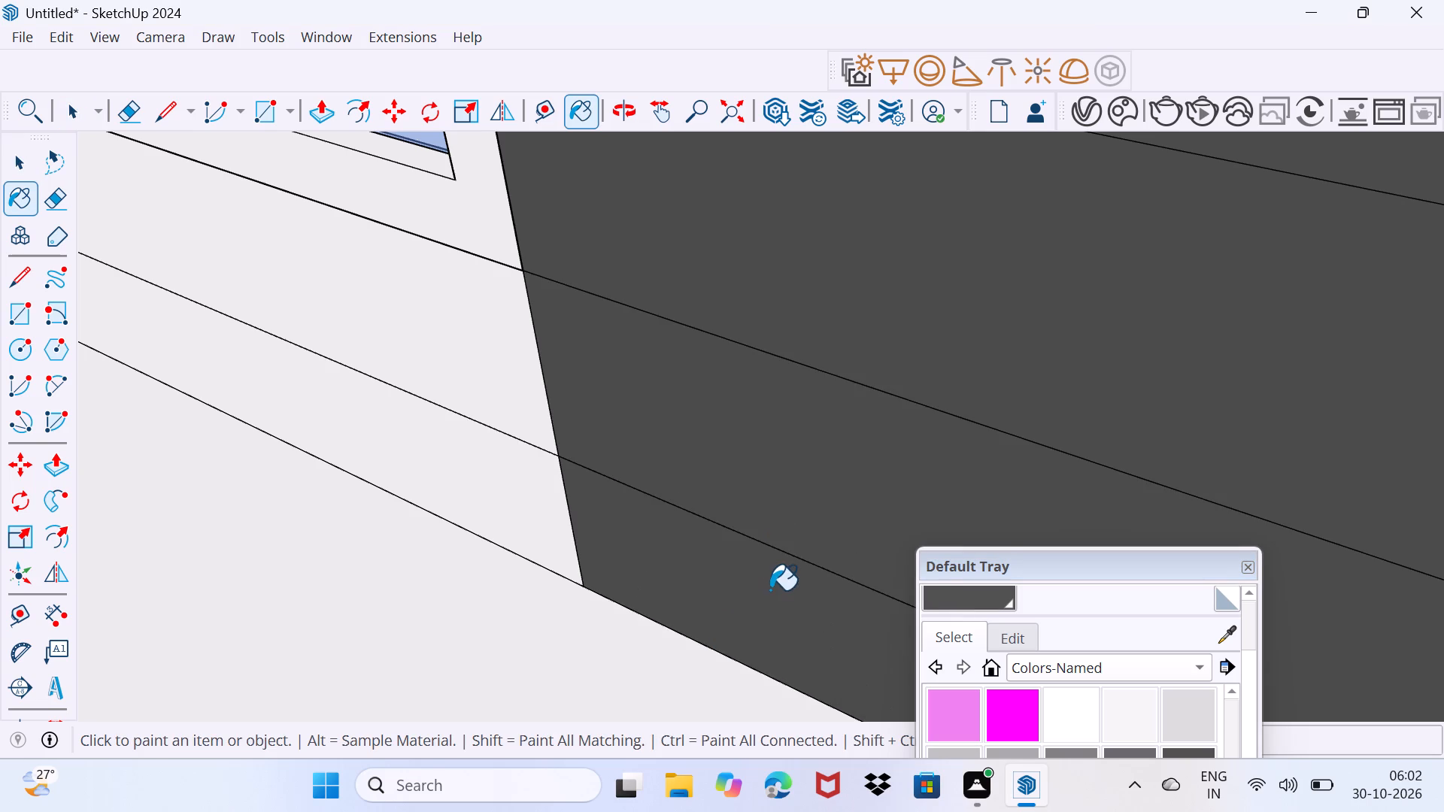
{"action": "key", "text": "v"}
{"action": "key", "text": "space"}
{"action": "left_click_drag", "start_coordinate": [984, 555], "coordinate": [931, 753]}
Examine the two-tone clad wall together with the balconies across the whole facade.
{"action": "scroll", "coordinate": [774, 422], "scroll_direction": "down", "scroll_amount": 4}
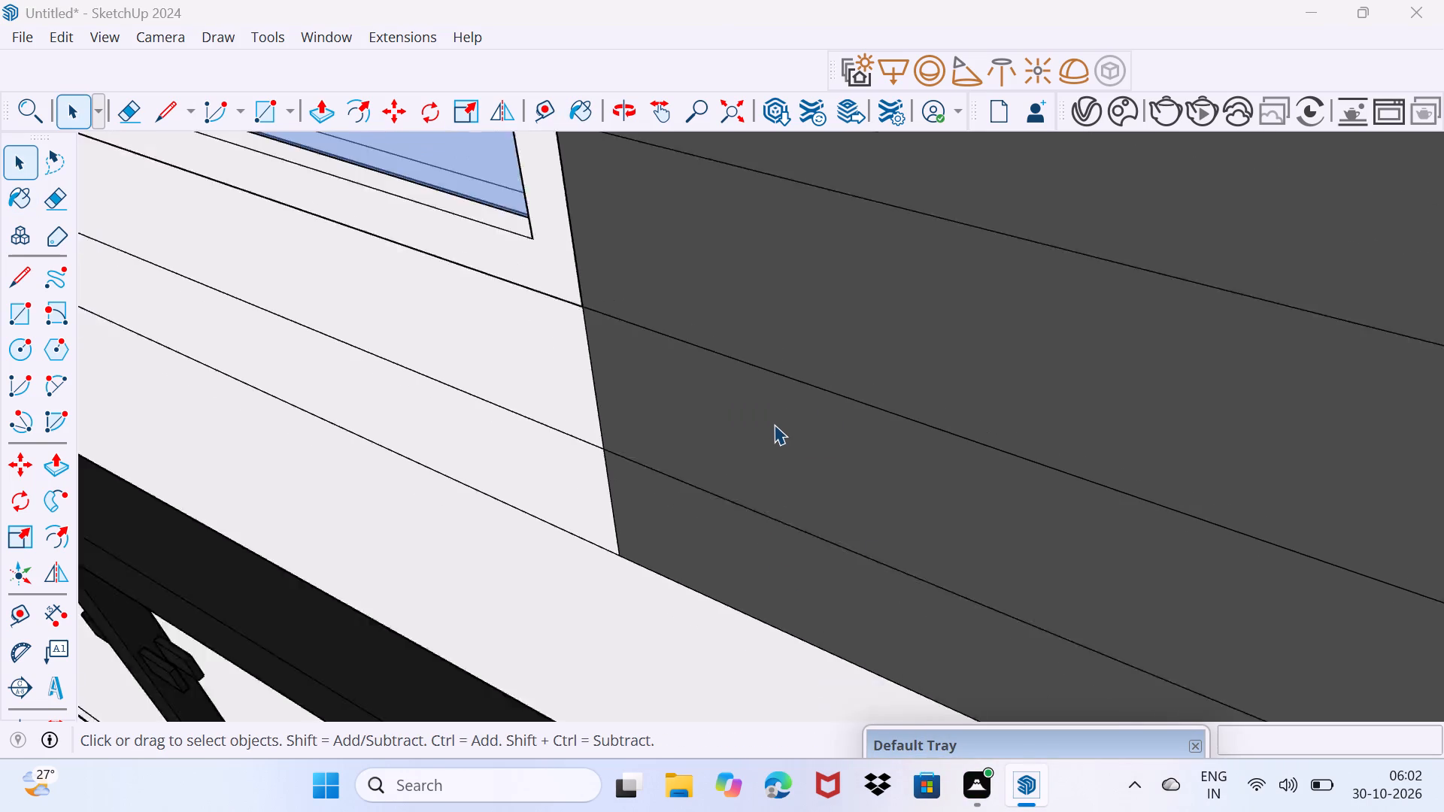
{"action": "scroll", "coordinate": [774, 424], "scroll_direction": "down", "scroll_amount": 19}
{"action": "middle_click_drag", "start_coordinate": [723, 492], "coordinate": [810, 362]}
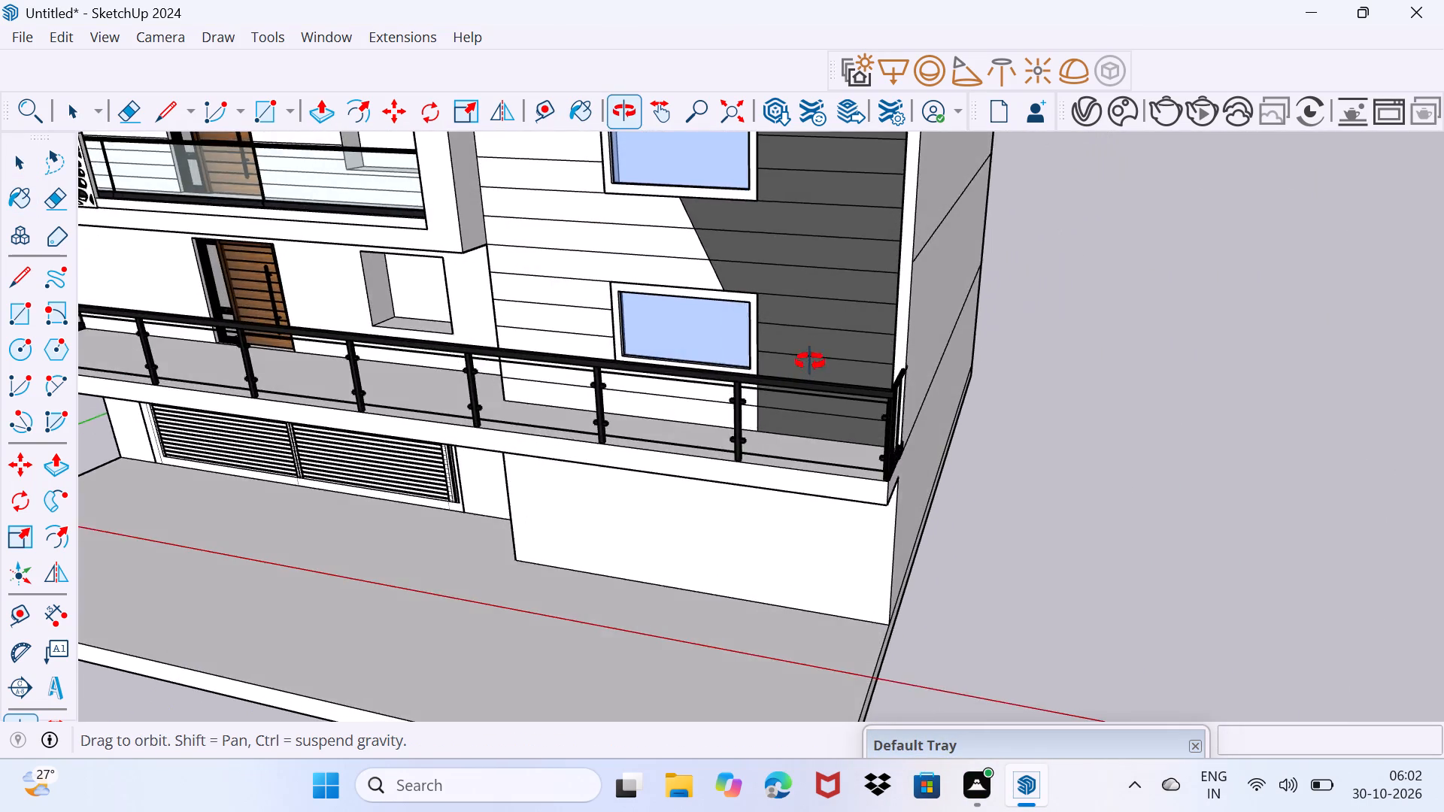
{"action": "middle_click_drag", "start_coordinate": [810, 362], "coordinate": [751, 559]}
{"action": "scroll", "coordinate": [730, 563], "scroll_direction": "down", "scroll_amount": 4}
{"action": "middle_click", "coordinate": [730, 563]}
{"action": "middle_click_drag", "start_coordinate": [711, 596], "coordinate": [763, 496]}
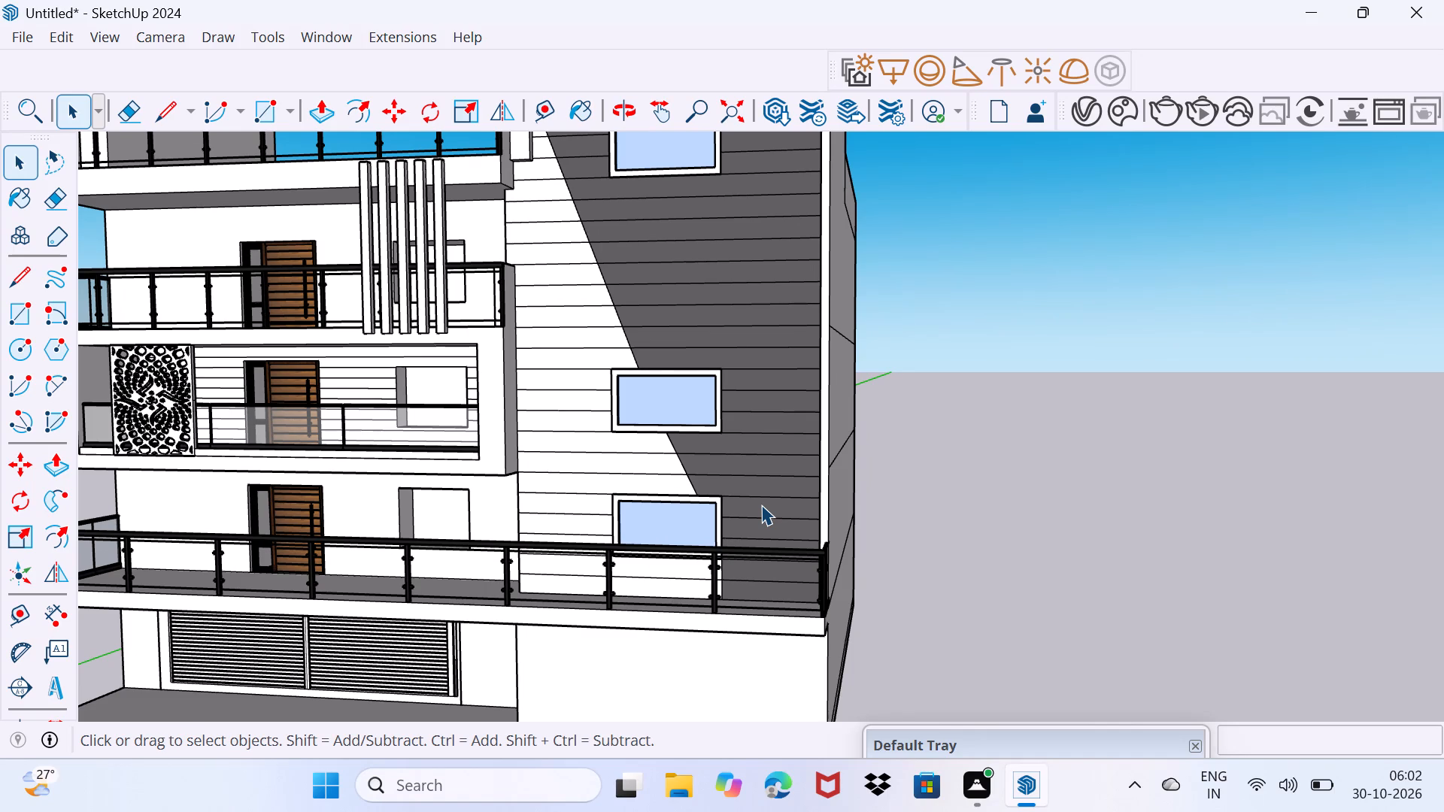
{"action": "scroll", "coordinate": [738, 497], "scroll_direction": "down", "scroll_amount": 1}
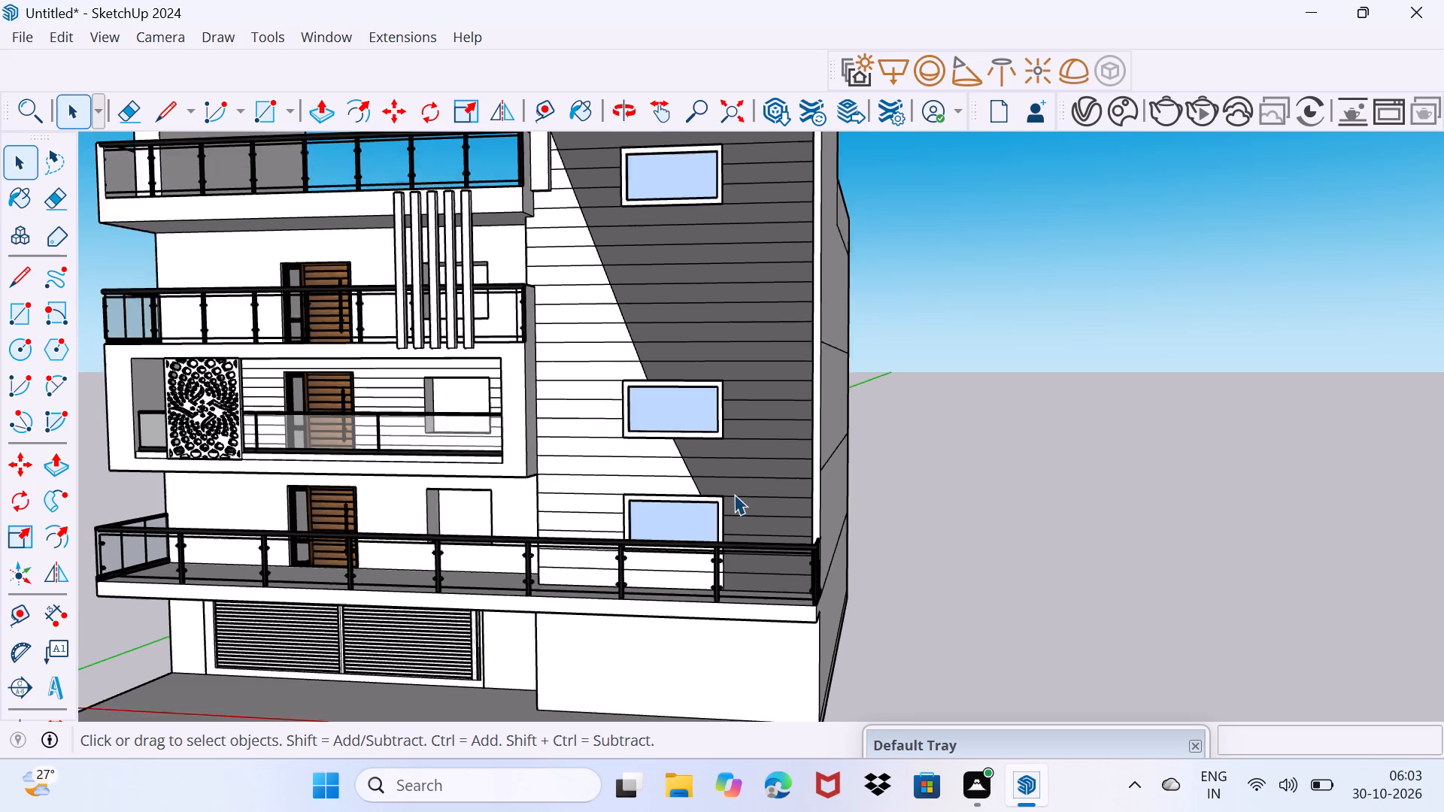
{"action": "scroll", "coordinate": [734, 494], "scroll_direction": "down", "scroll_amount": 2}
{"action": "middle_click_drag", "start_coordinate": [572, 380], "coordinate": [761, 391]}
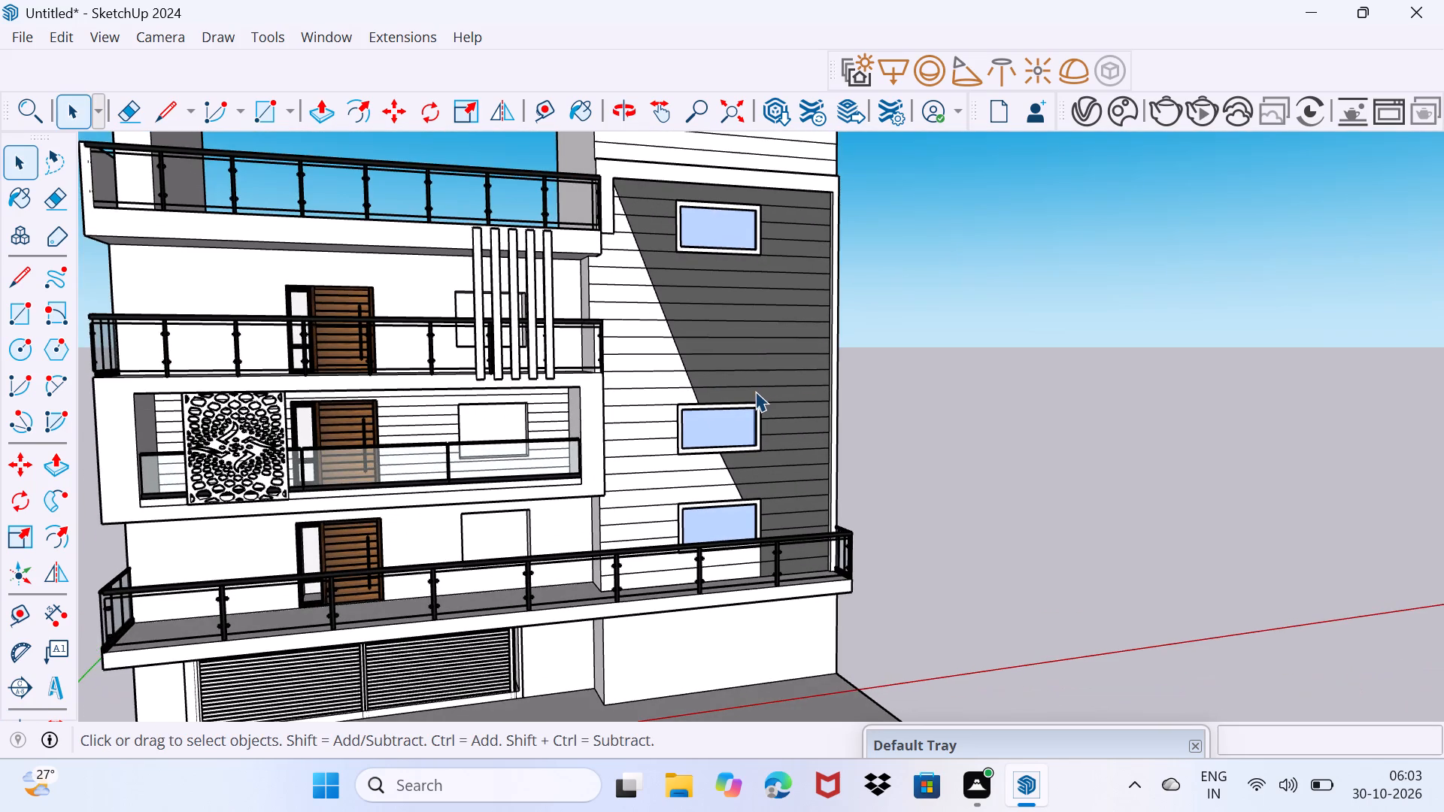
Draw a vertical line about 10' 1" long between the door and window recess on the balcony wall behind the vertical fins.
{"action": "scroll", "coordinate": [563, 377], "scroll_direction": "up", "scroll_amount": 3}
{"action": "scroll", "coordinate": [336, 278], "scroll_direction": "up", "scroll_amount": 2}
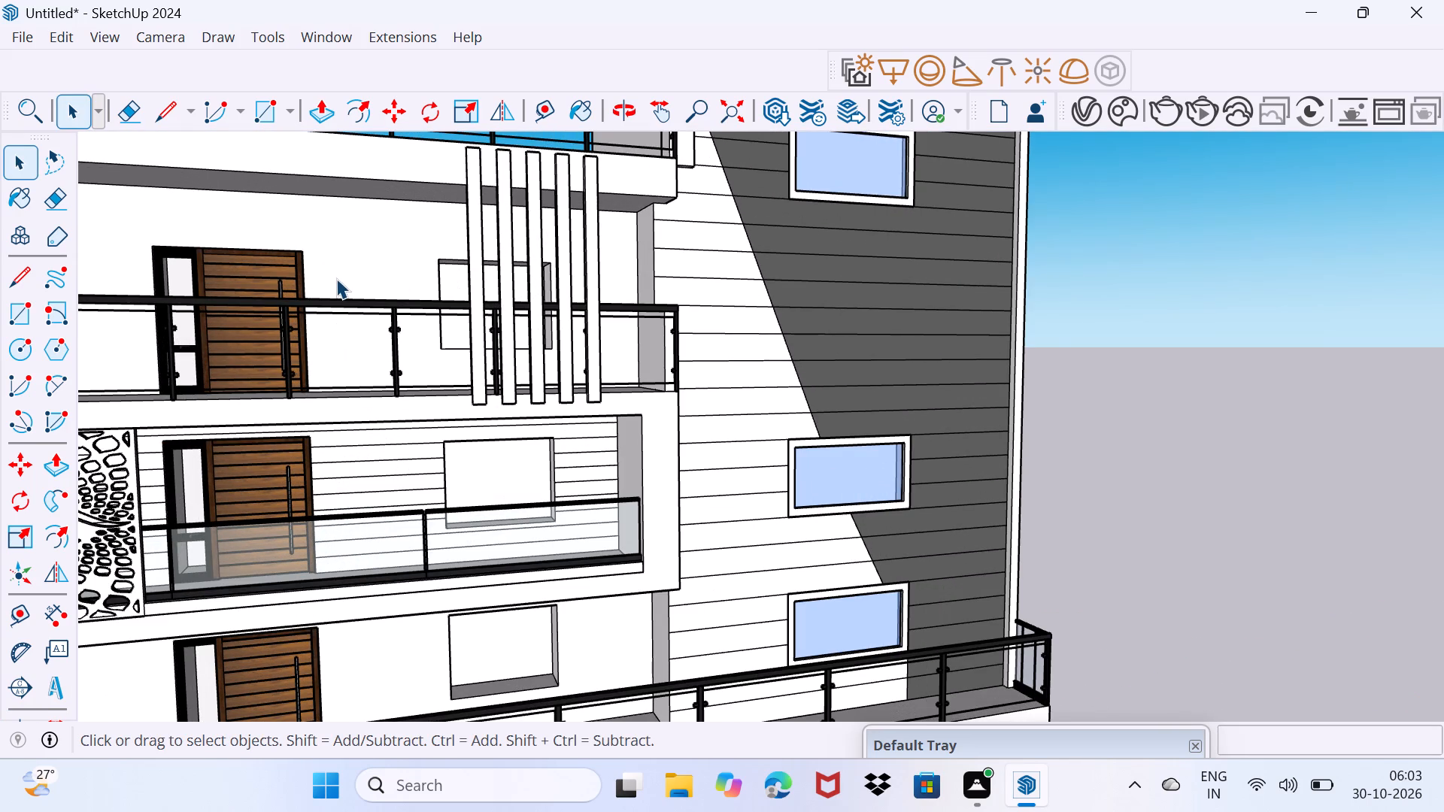
{"action": "scroll", "coordinate": [336, 278], "scroll_direction": "up", "scroll_amount": 2}
{"action": "middle_click_drag", "start_coordinate": [297, 271], "coordinate": [296, 290]}
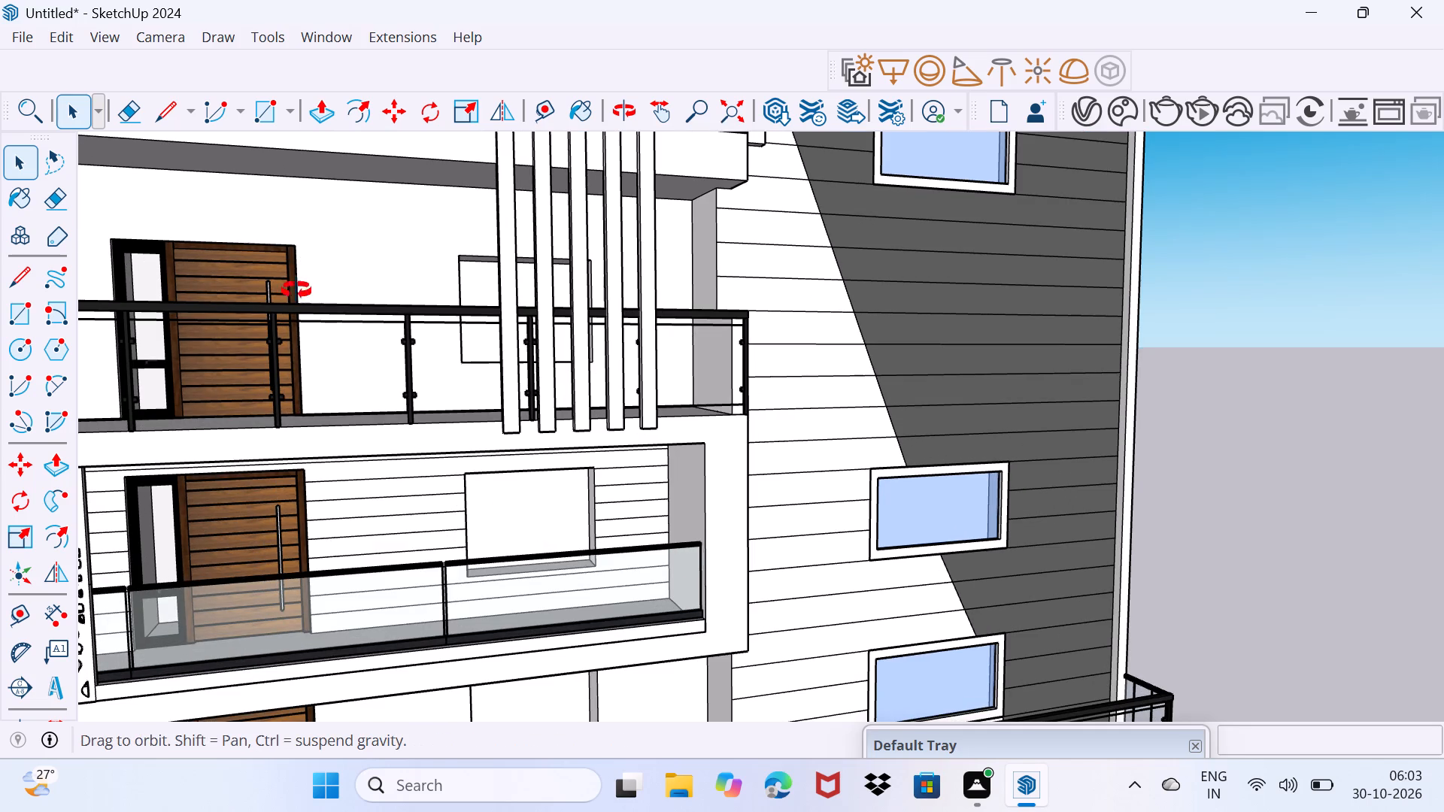
{"action": "middle_click_drag", "start_coordinate": [296, 290], "coordinate": [332, 403]}
{"action": "key", "text": "l"}
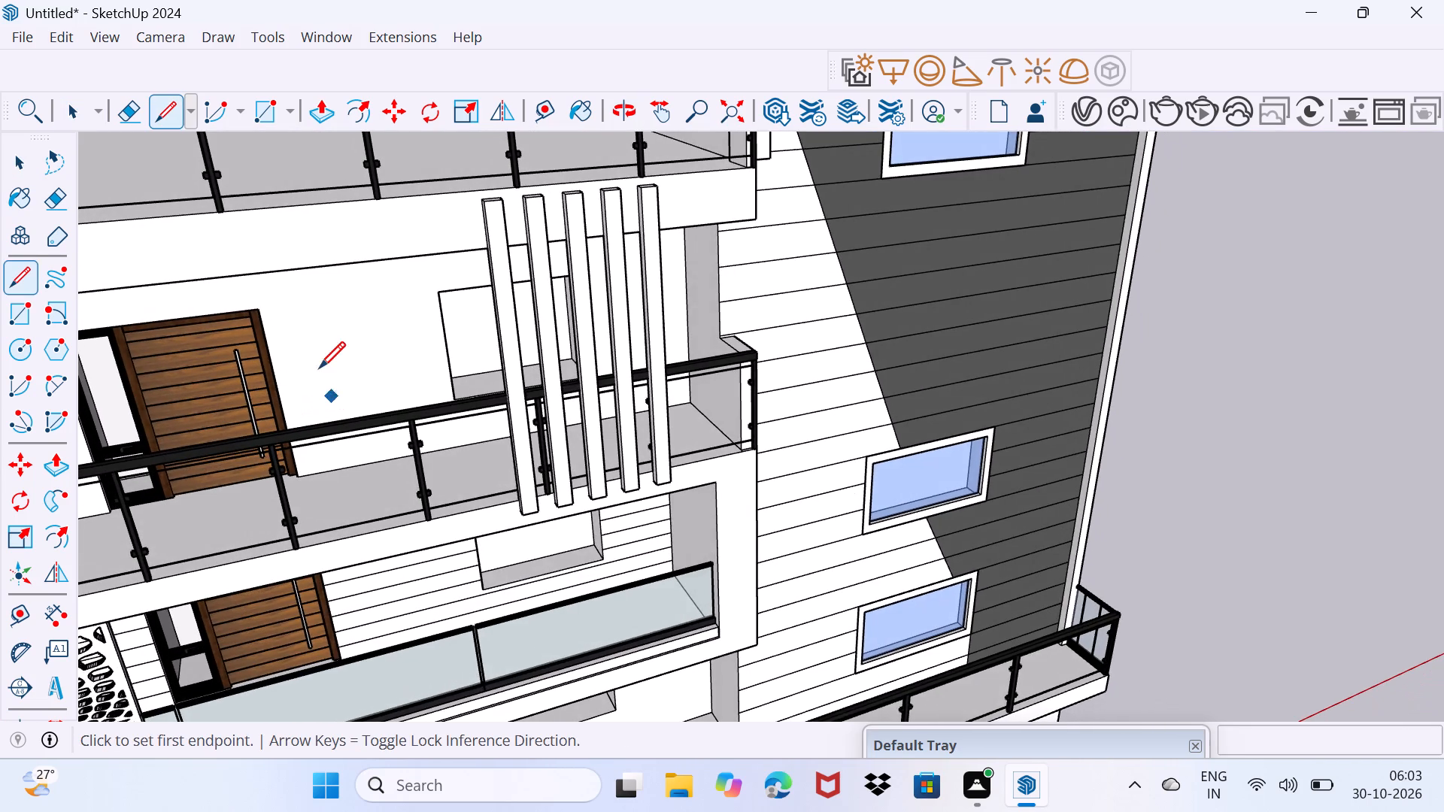
{"action": "scroll", "coordinate": [321, 353], "scroll_direction": "up", "scroll_amount": 3}
{"action": "middle_click_drag", "start_coordinate": [325, 345], "coordinate": [331, 370]}
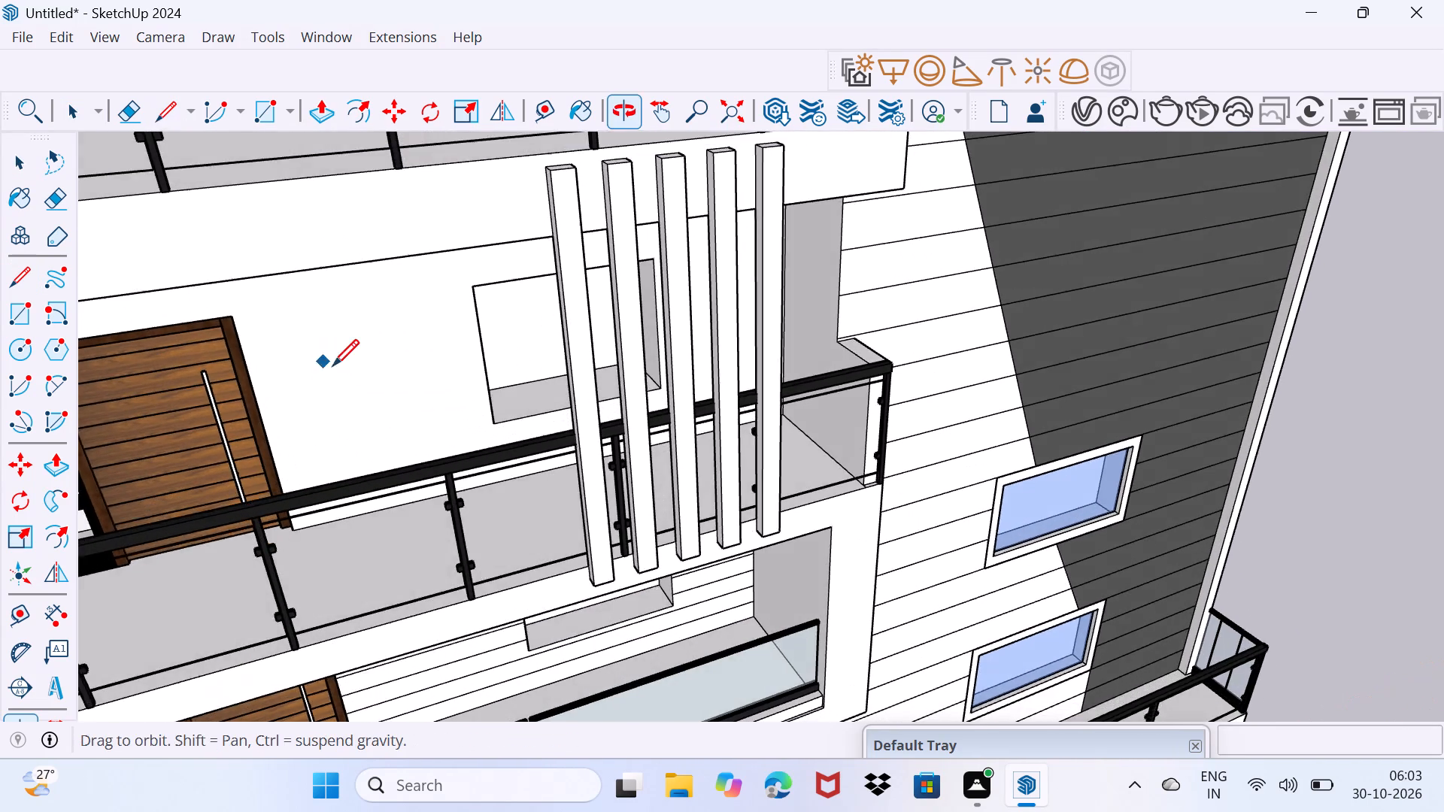
{"action": "scroll", "coordinate": [332, 365], "scroll_direction": "up", "scroll_amount": 3}
{"action": "middle_click_drag", "start_coordinate": [344, 388], "coordinate": [418, 385]}
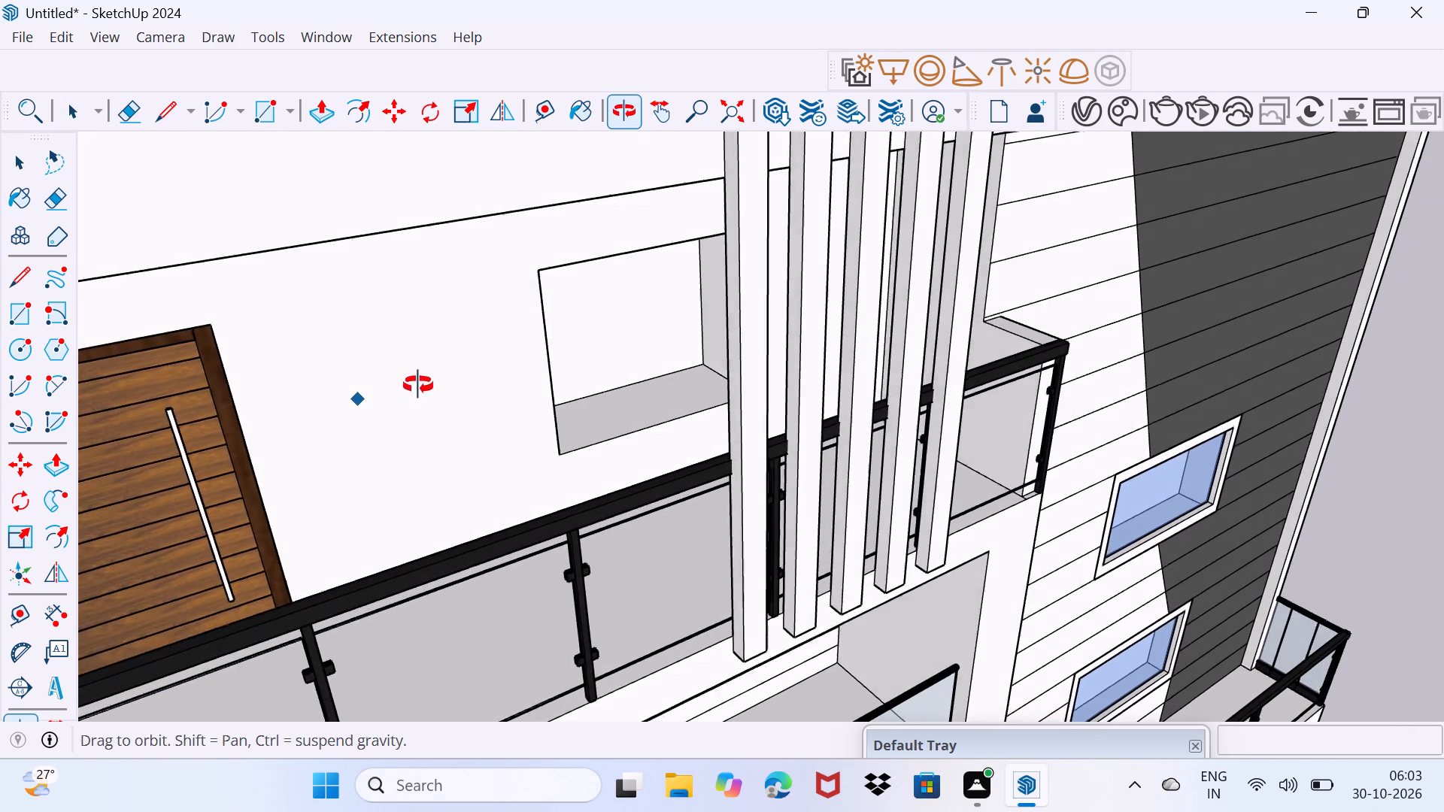
{"action": "middle_click_drag", "start_coordinate": [418, 385], "coordinate": [490, 401]}
{"action": "scroll", "coordinate": [437, 552], "scroll_direction": "up", "scroll_amount": 4}
{"action": "middle_click_drag", "start_coordinate": [443, 549], "coordinate": [478, 522]}
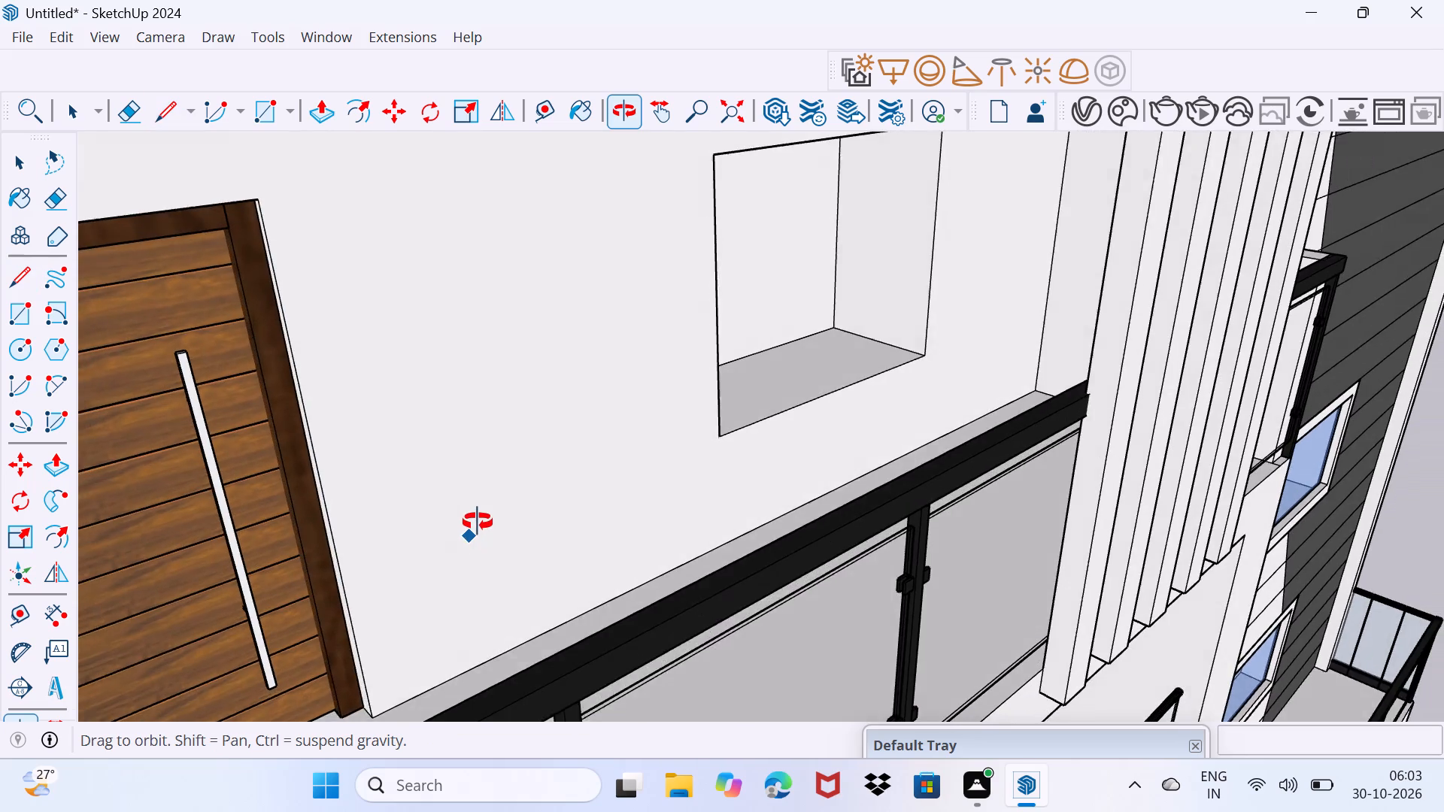
{"action": "middle_click_drag", "start_coordinate": [478, 522], "coordinate": [533, 585]}
{"action": "middle_click_drag", "start_coordinate": [545, 614], "coordinate": [545, 614]}
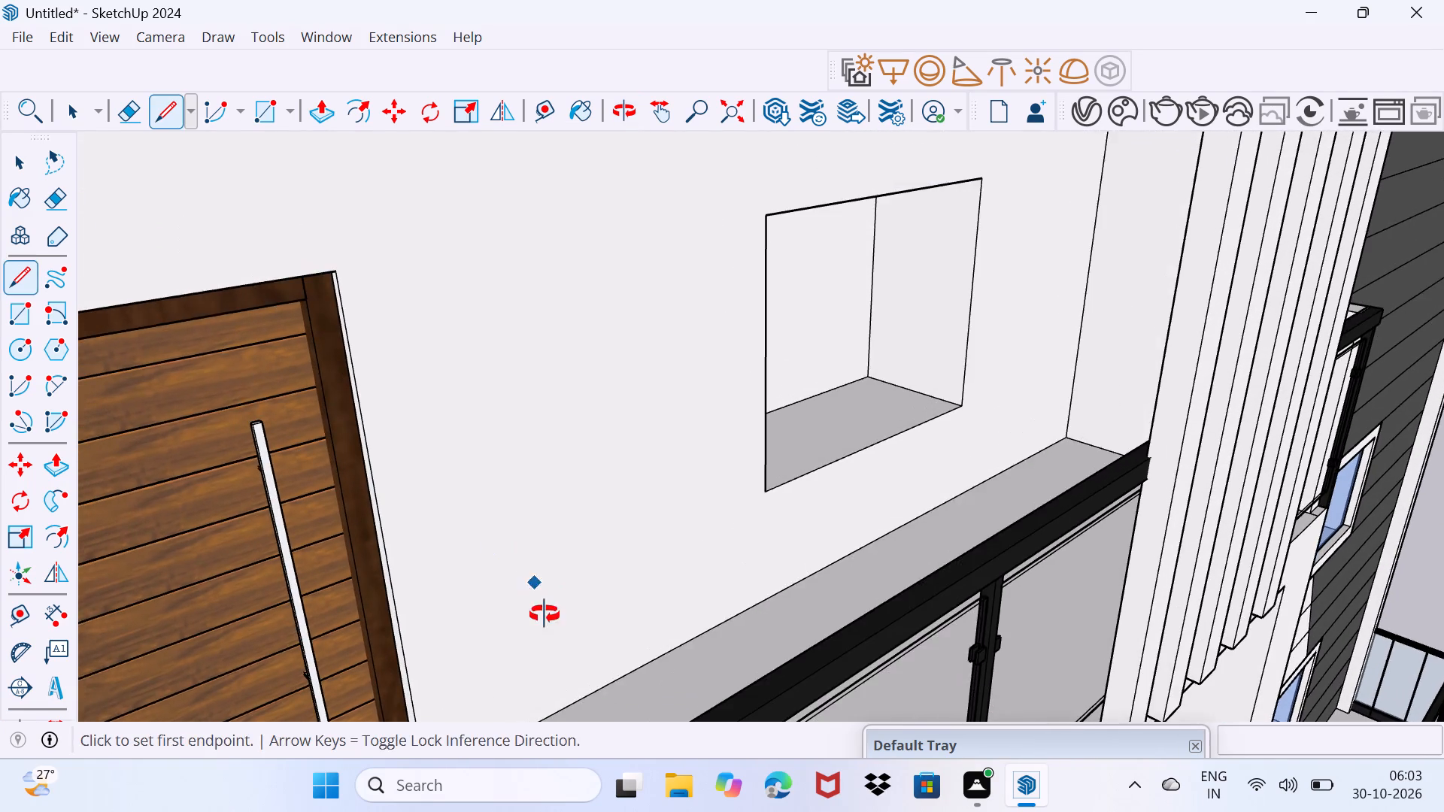
{"action": "middle_click_drag", "start_coordinate": [545, 614], "coordinate": [639, 673]}
{"action": "scroll", "coordinate": [641, 668], "scroll_direction": "down", "scroll_amount": 3}
{"action": "middle_click_drag", "start_coordinate": [641, 667], "coordinate": [644, 641]}
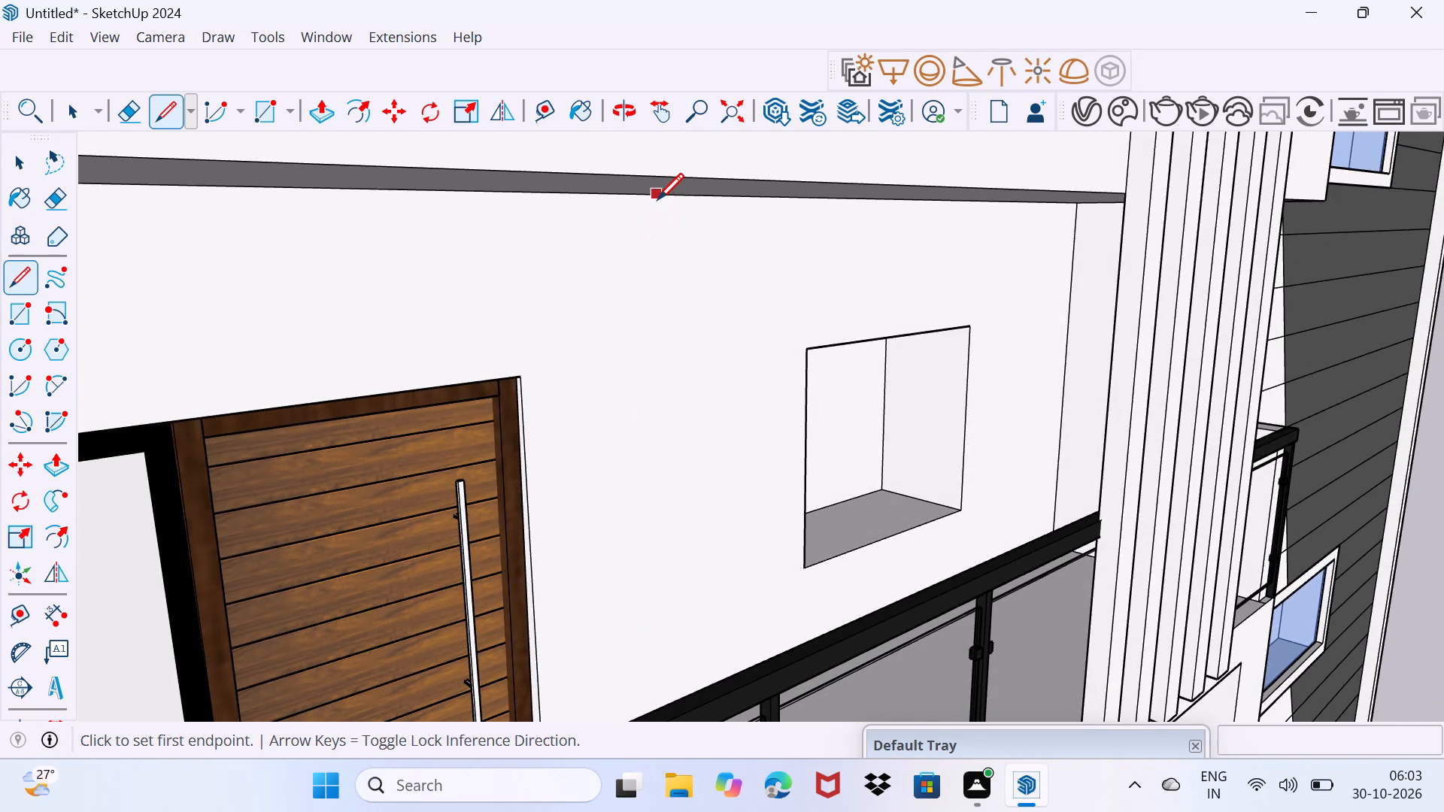
{"action": "left_click", "coordinate": [657, 198]}
{"action": "middle_click_drag", "start_coordinate": [681, 459], "coordinate": [698, 508]}
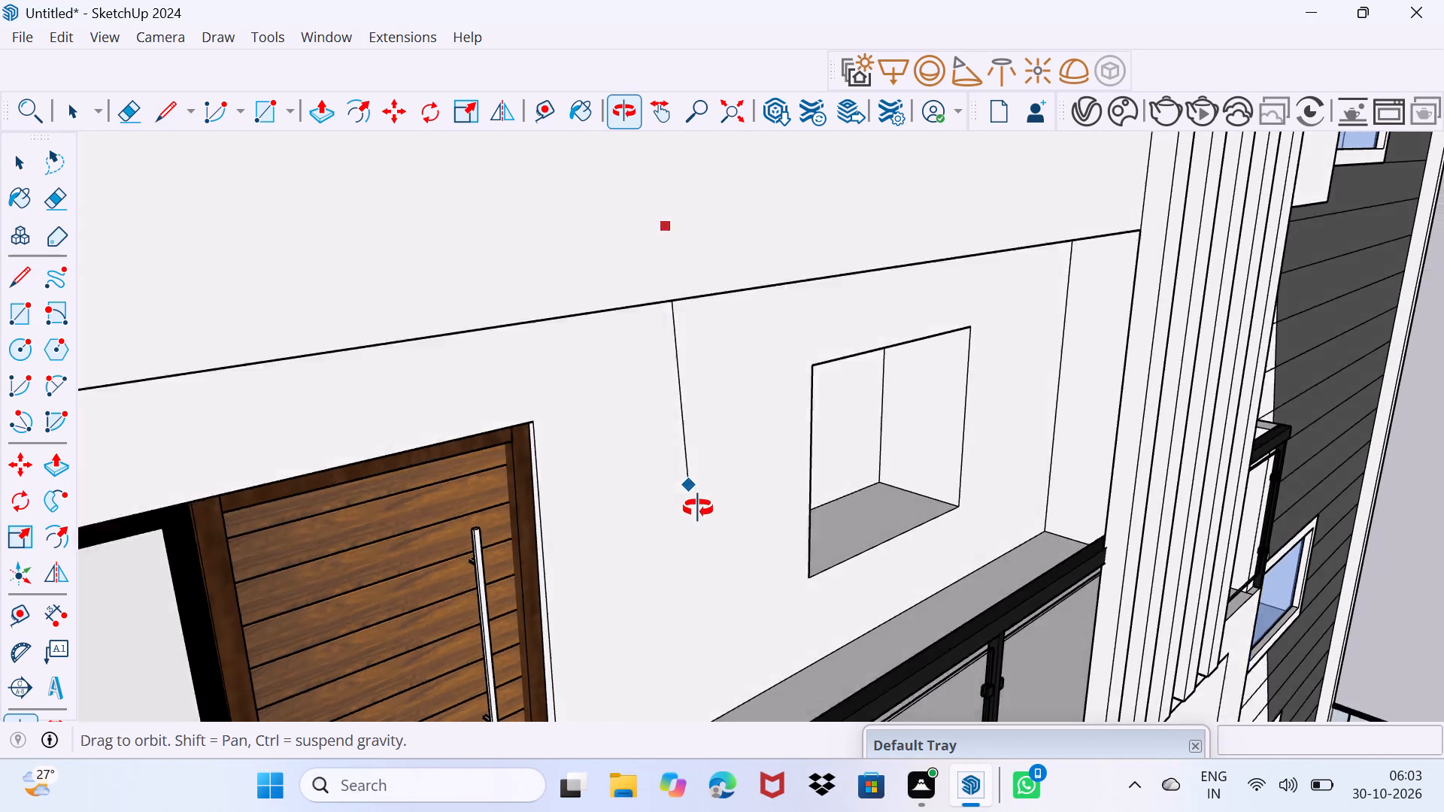
{"action": "middle_click_drag", "start_coordinate": [698, 508], "coordinate": [701, 520]}
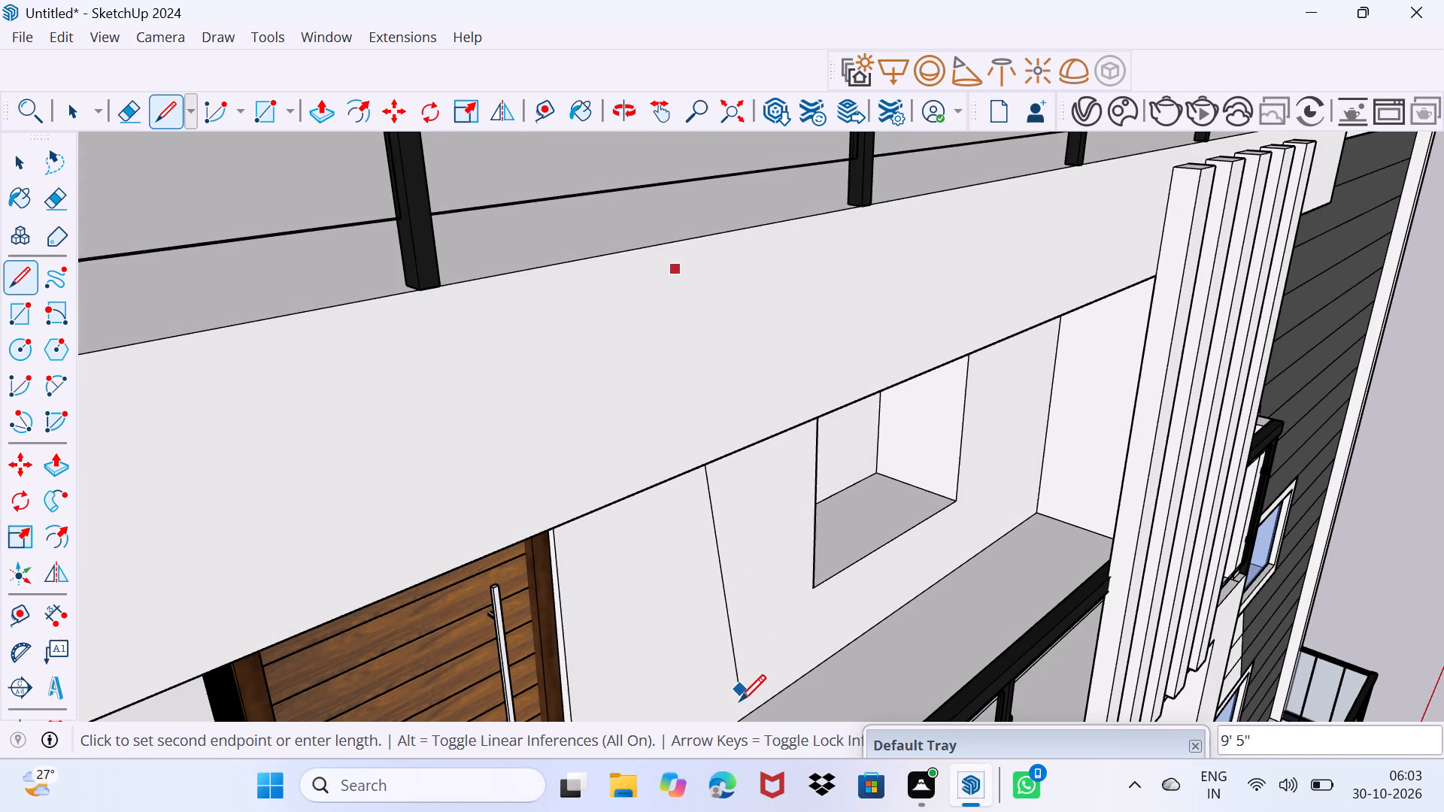
{"action": "middle_click_drag", "start_coordinate": [739, 717], "coordinate": [686, 710]}
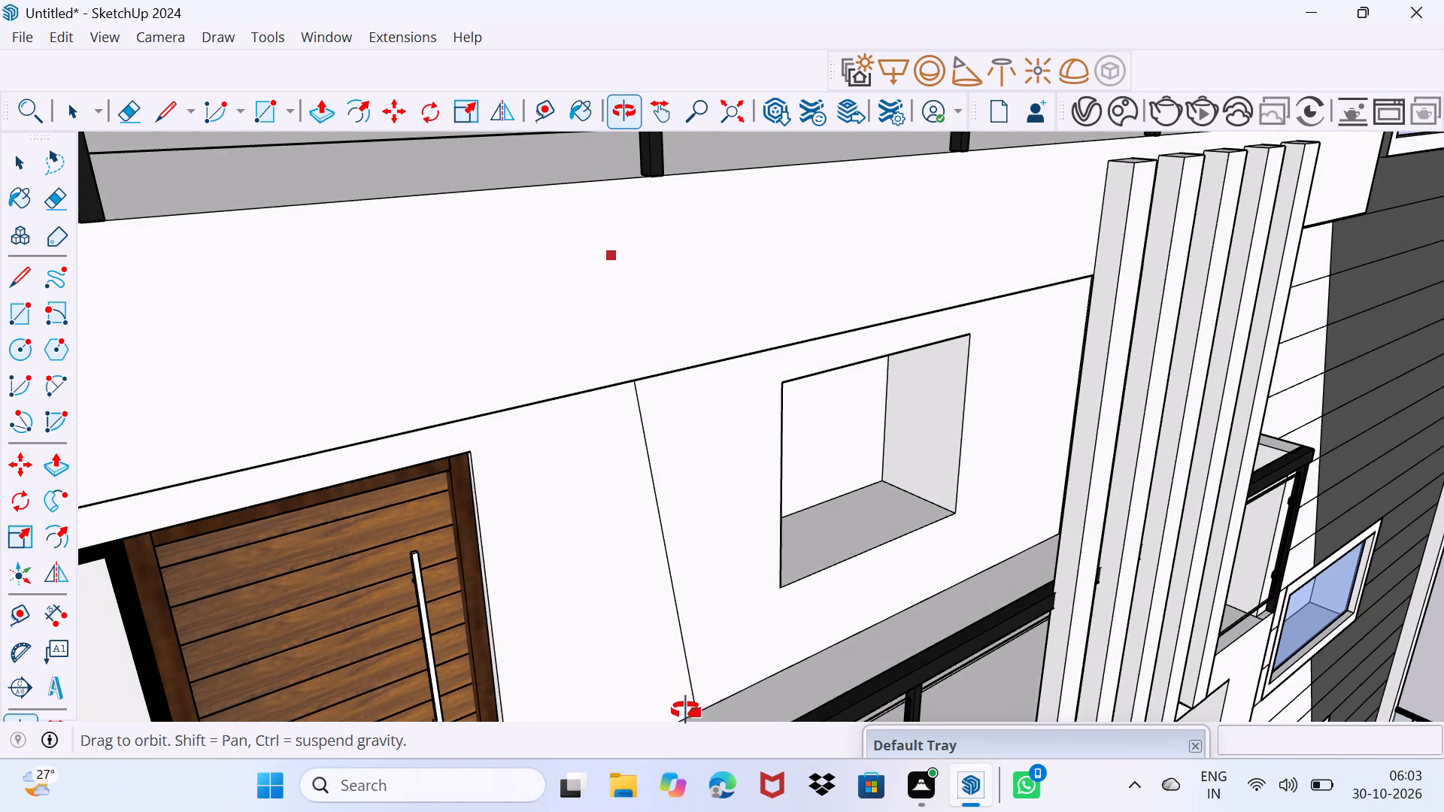
{"action": "middle_click_drag", "start_coordinate": [686, 710], "coordinate": [681, 568]}
{"action": "middle_click_drag", "start_coordinate": [642, 500], "coordinate": [671, 540]}
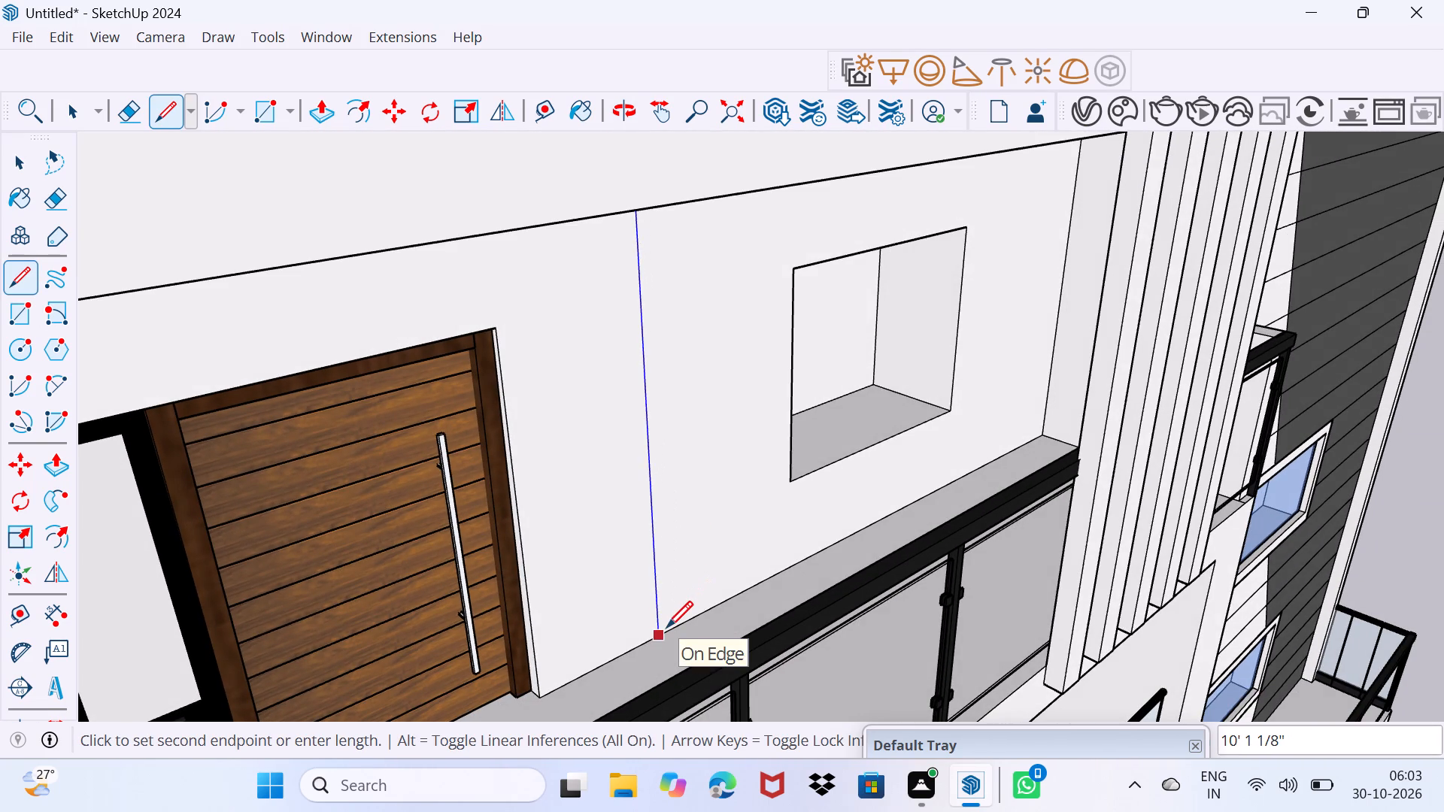
{"action": "left_click", "coordinate": [666, 627]}
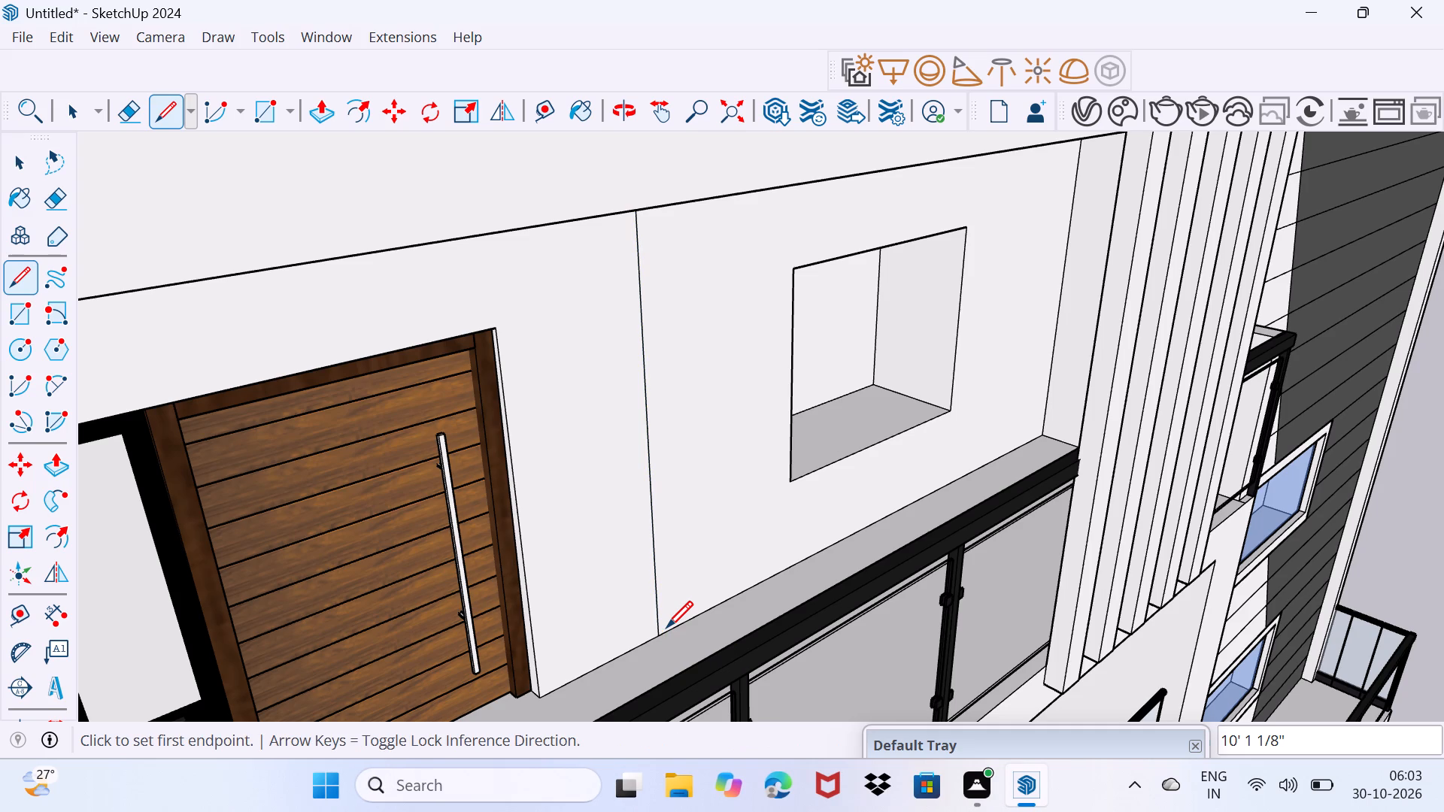
Push/Pull the door-side part of the wall behind the fins outward by about 13/16".
{"action": "key", "text": "space"}
{"action": "left_click", "coordinate": [602, 583]}
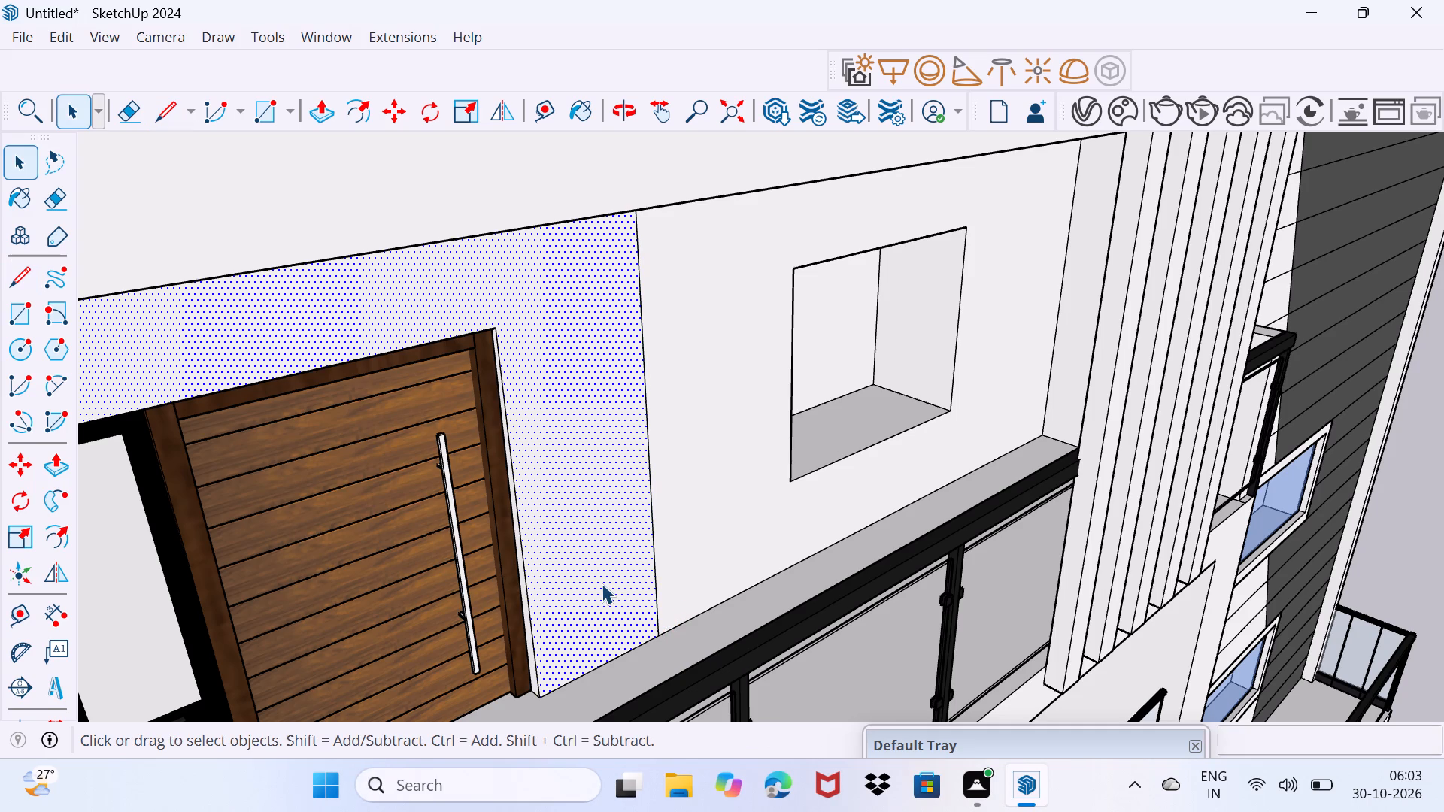
{"action": "key", "text": "p"}
{"action": "left_click", "coordinate": [602, 583]}
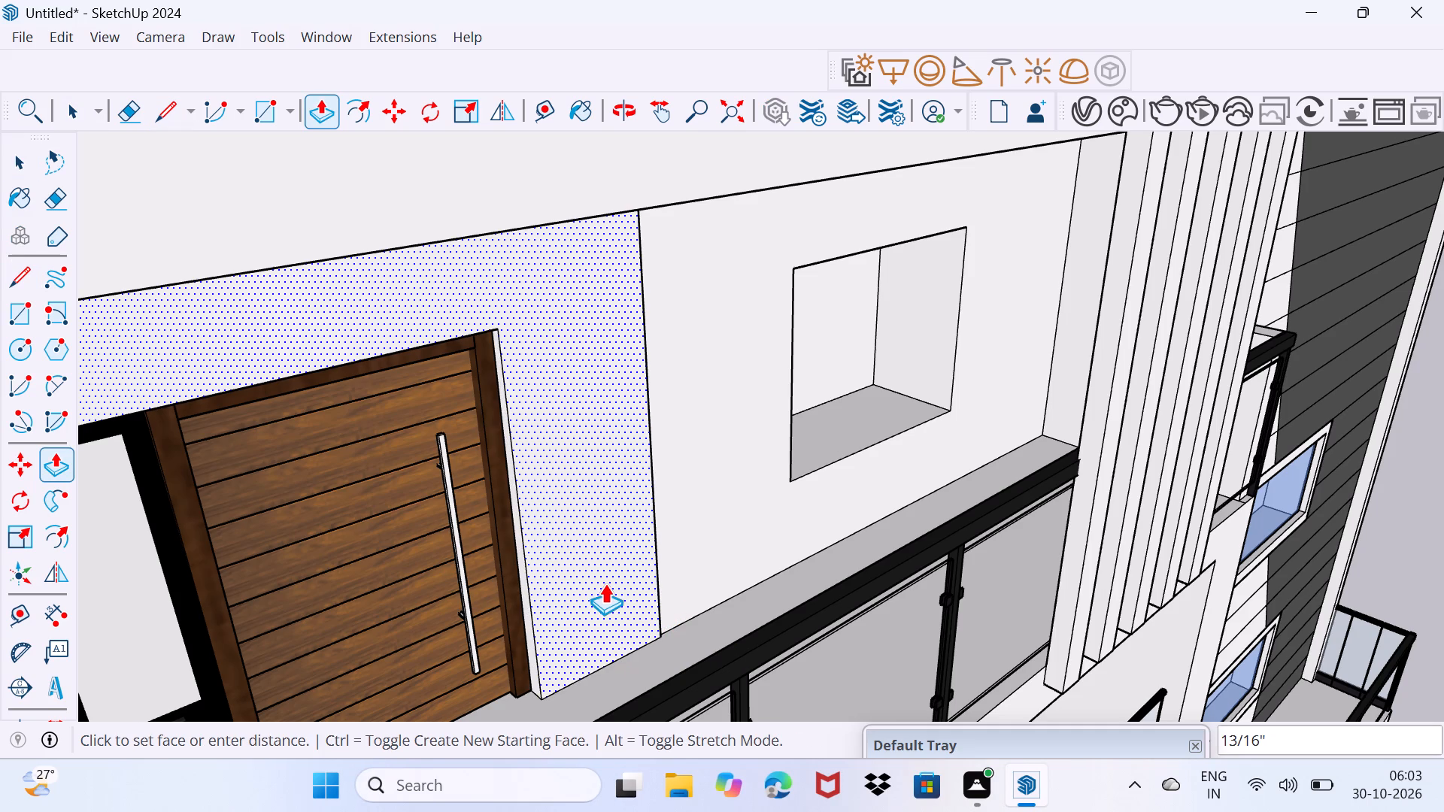
{"action": "left_click", "coordinate": [605, 583]}
{"action": "key", "text": "space"}
{"action": "left_click_drag", "start_coordinate": [601, 596], "coordinate": [645, 520]}
Paint the raised door-side wall face with the Granite Light Gray stone material.
{"action": "middle_click_drag", "start_coordinate": [704, 493], "coordinate": [696, 496]}
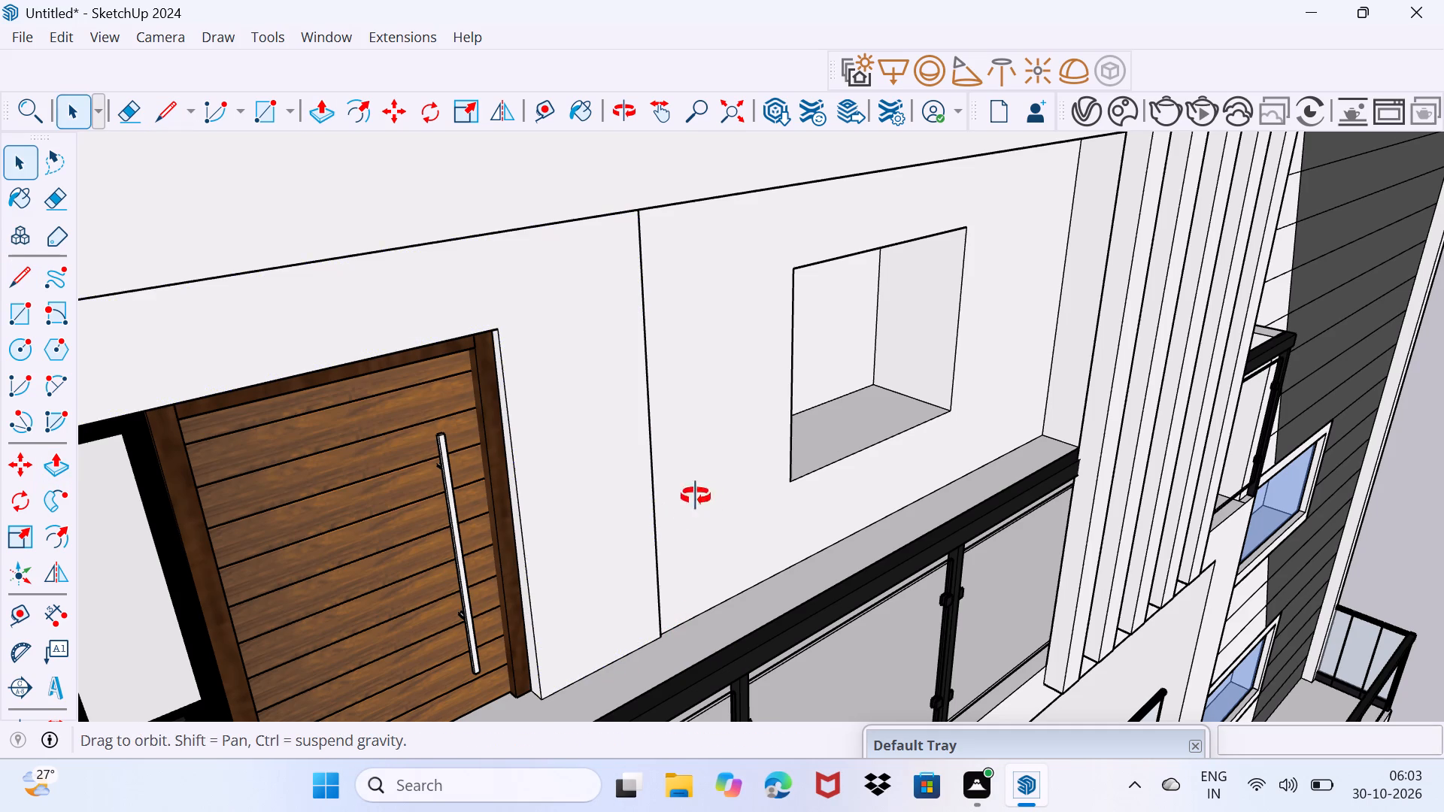
{"action": "middle_click_drag", "start_coordinate": [696, 496], "coordinate": [455, 474]}
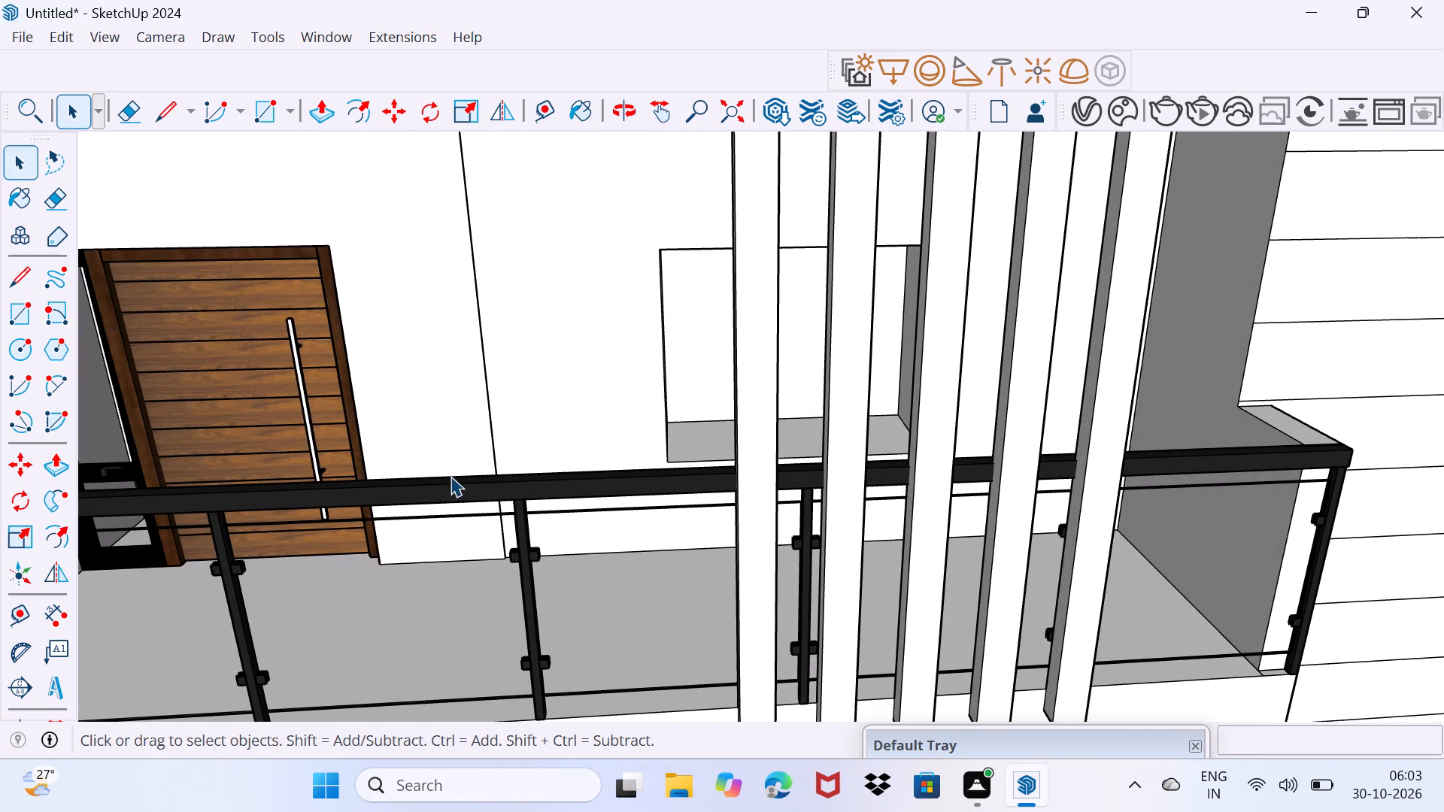
{"action": "left_click_drag", "start_coordinate": [892, 741], "coordinate": [937, 374]}
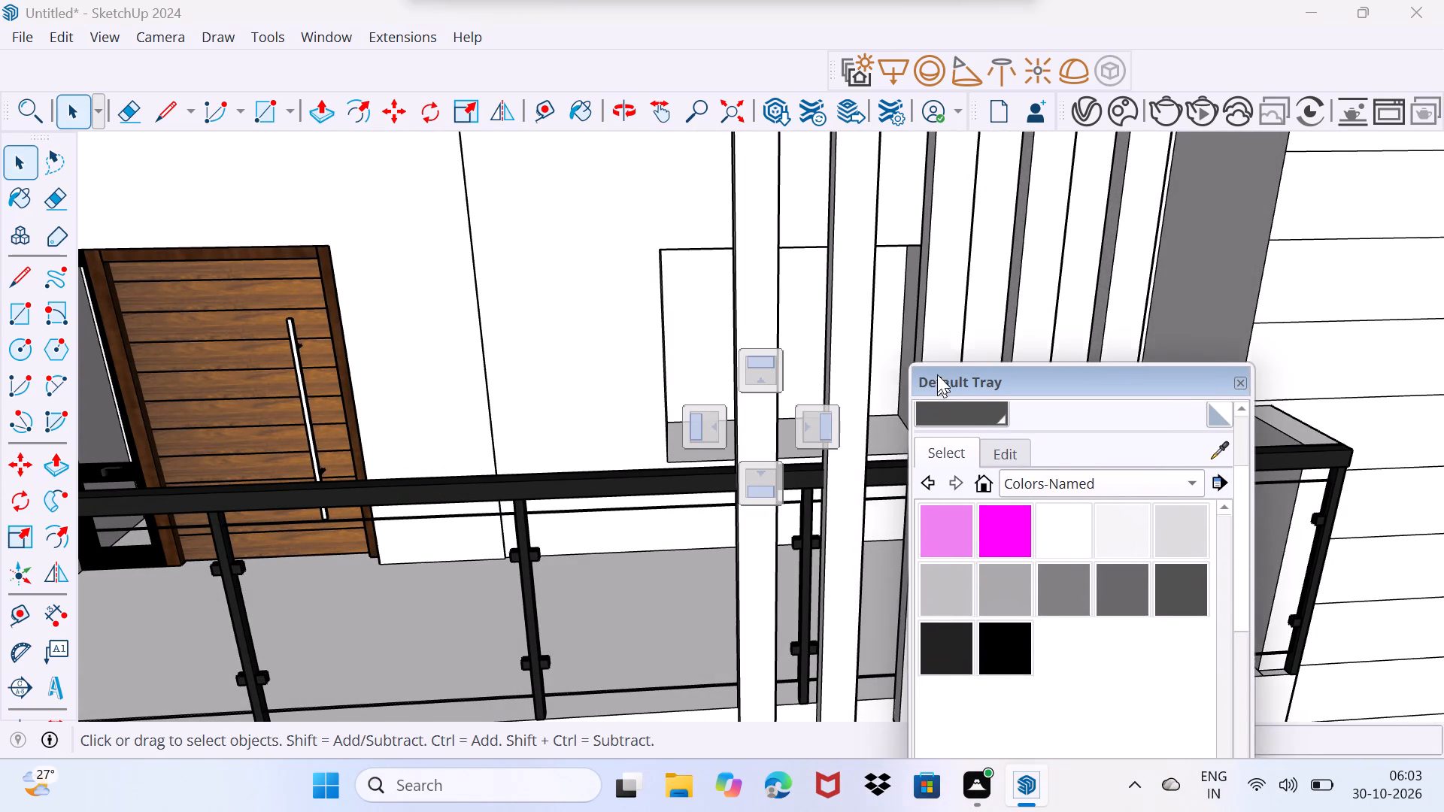
{"action": "left_click_drag", "start_coordinate": [937, 374], "coordinate": [934, 321]}
{"action": "left_click", "coordinate": [1063, 426]}
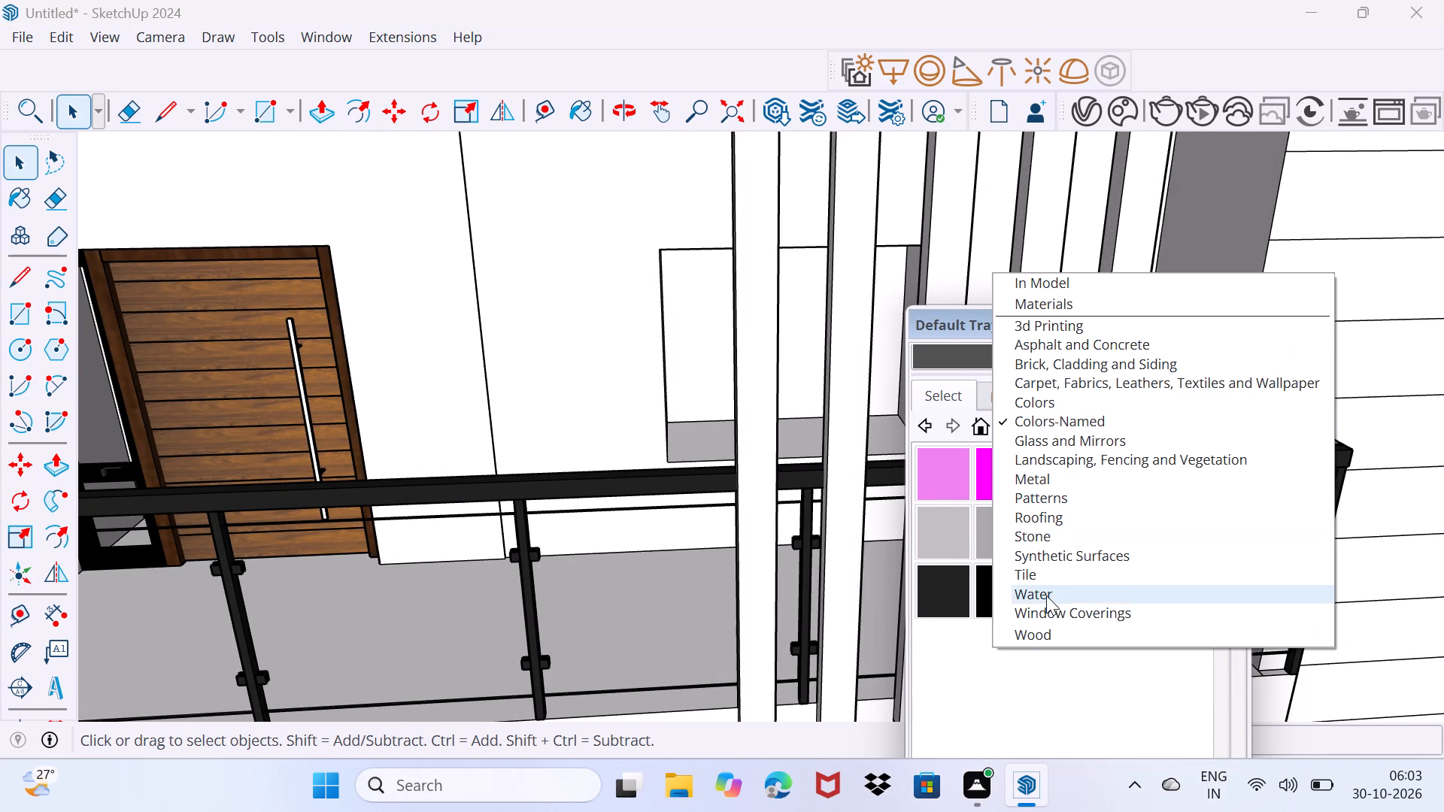
{"action": "left_click", "coordinate": [1052, 574]}
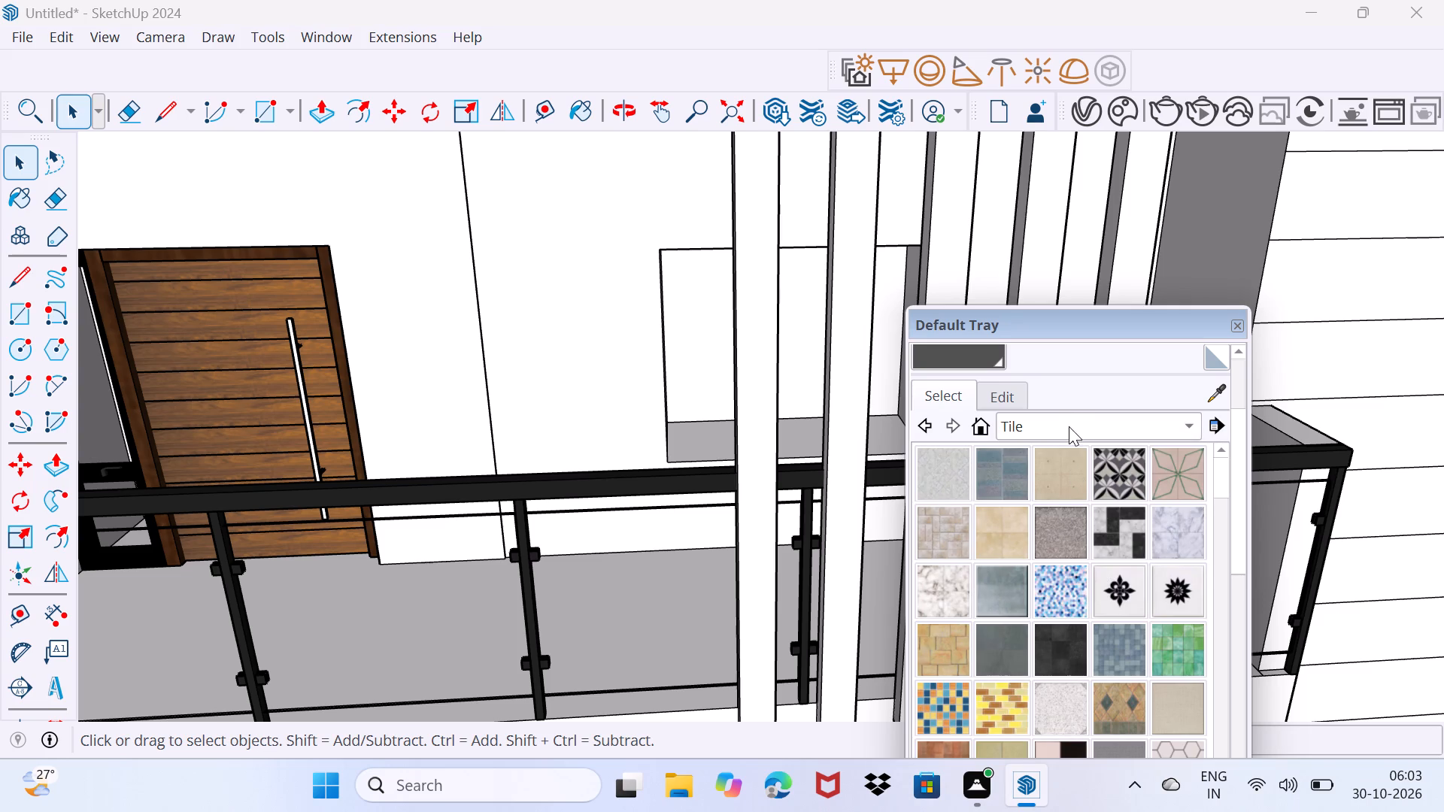
{"action": "left_click", "coordinate": [1069, 415]}
{"action": "left_click", "coordinate": [1069, 385]}
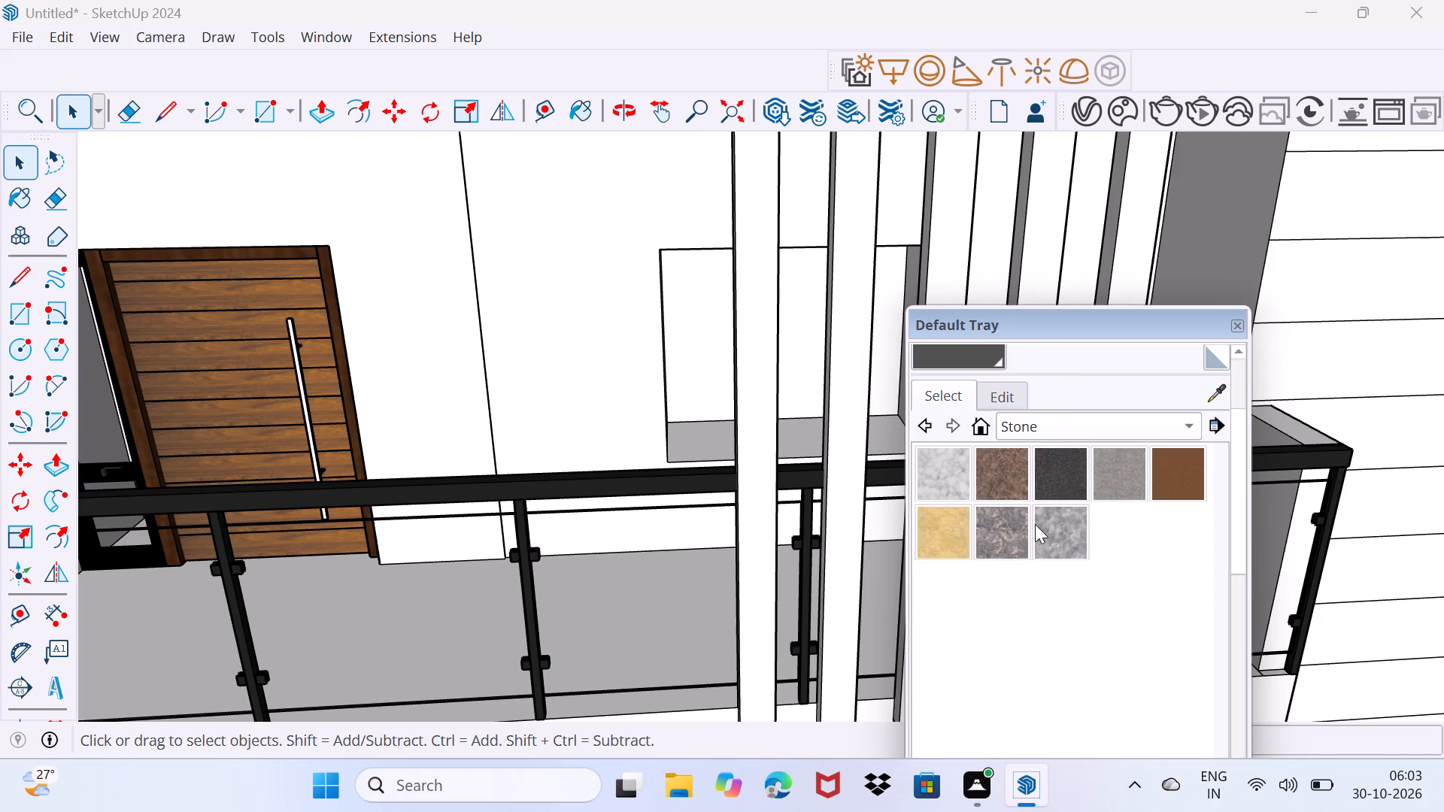
{"action": "left_click", "coordinate": [1112, 479]}
{"action": "left_click", "coordinate": [402, 336]}
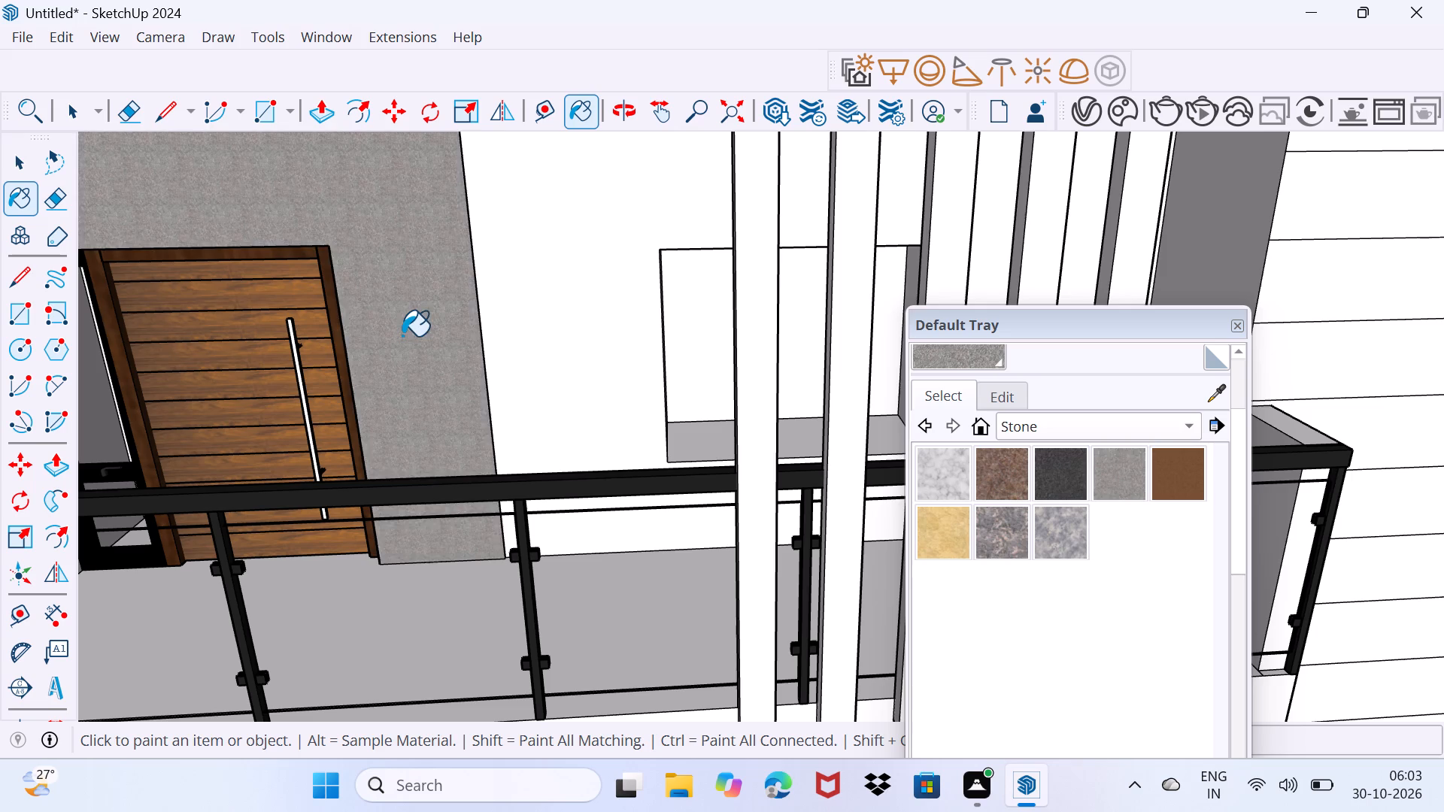
Draw a vertical line from ceiling to floor between the door and window recess on the lowest balcony's wall.
{"action": "scroll", "coordinate": [402, 338], "scroll_direction": "down", "scroll_amount": 8}
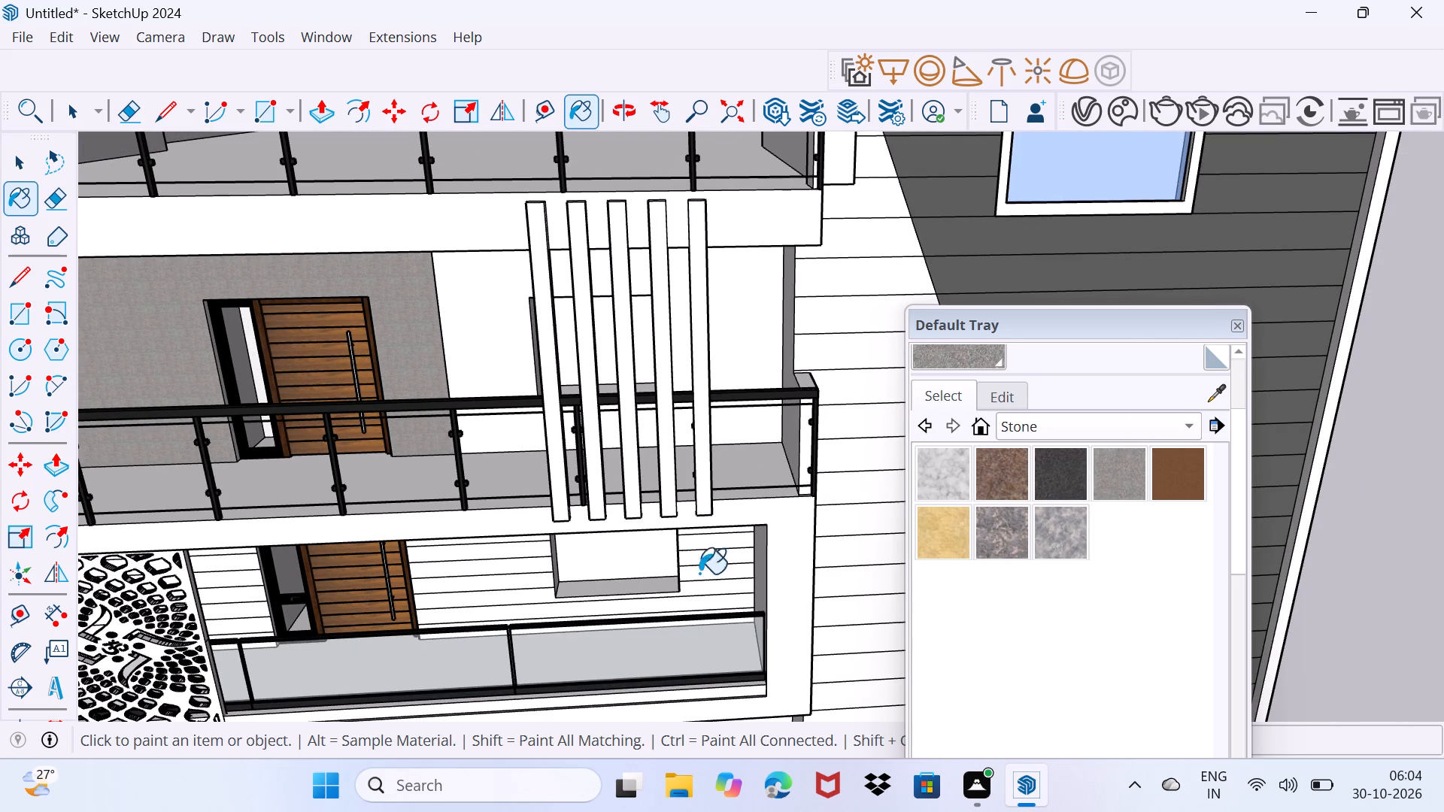
{"action": "middle_click_drag", "start_coordinate": [496, 620], "coordinate": [525, 536]}
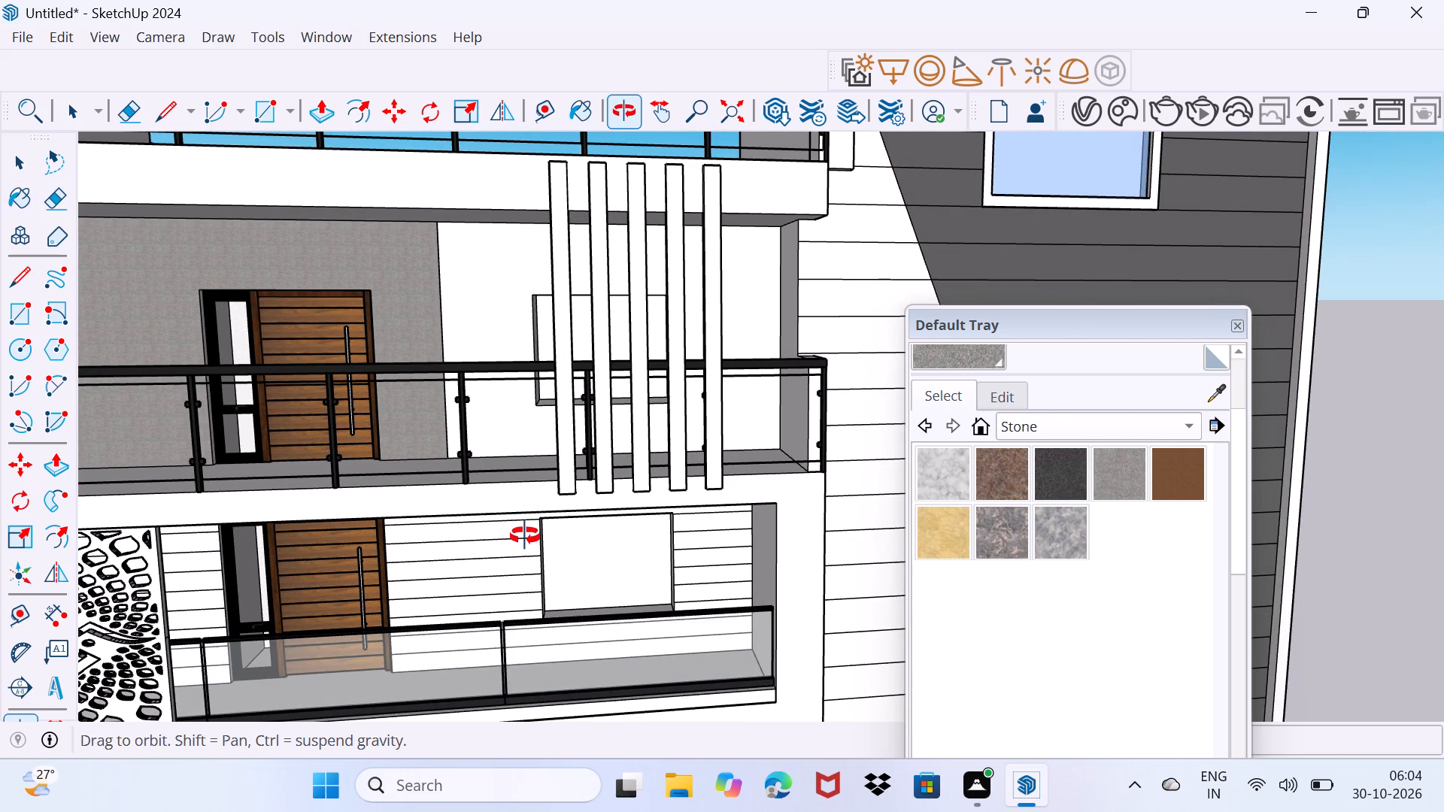
{"action": "middle_click_drag", "start_coordinate": [525, 536], "coordinate": [661, 261]}
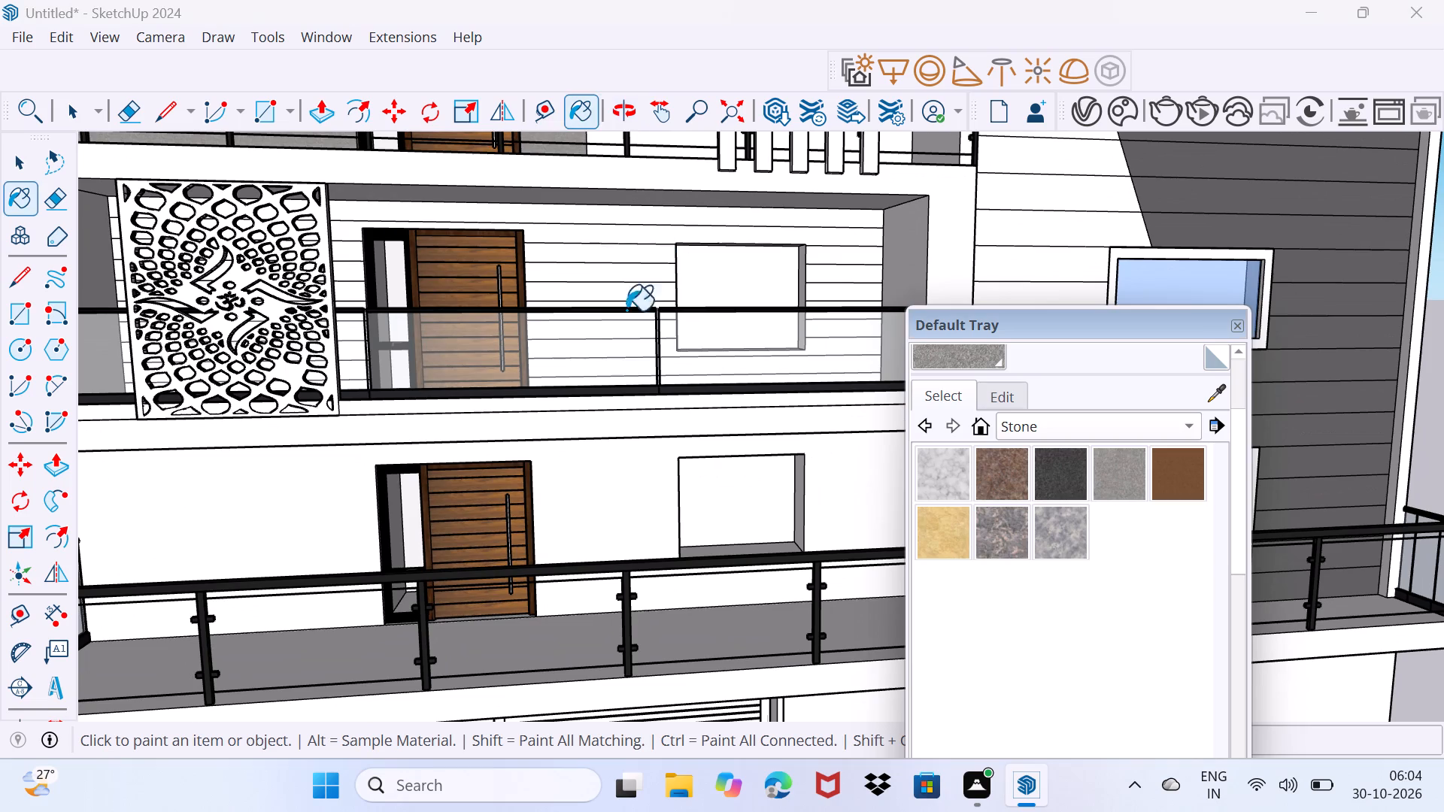
{"action": "key", "text": "space"}
{"action": "scroll", "coordinate": [529, 533], "scroll_direction": "up", "scroll_amount": 2}
{"action": "middle_click_drag", "start_coordinate": [529, 533], "coordinate": [558, 567]}
{"action": "key", "text": "o"}
{"action": "scroll", "coordinate": [568, 522], "scroll_direction": "up", "scroll_amount": 2}
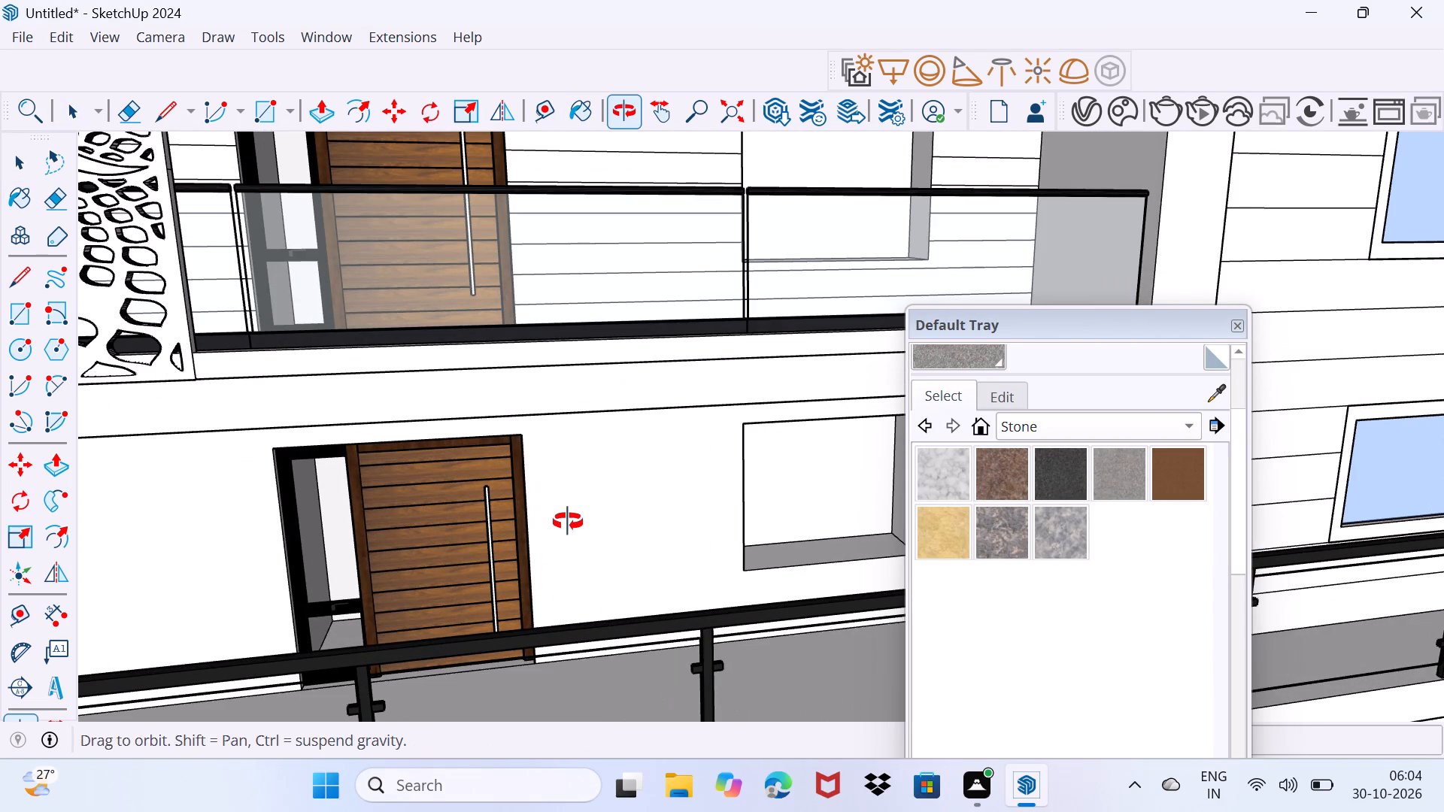
{"action": "key", "text": "l"}
{"action": "scroll", "coordinate": [570, 522], "scroll_direction": "up", "scroll_amount": 5}
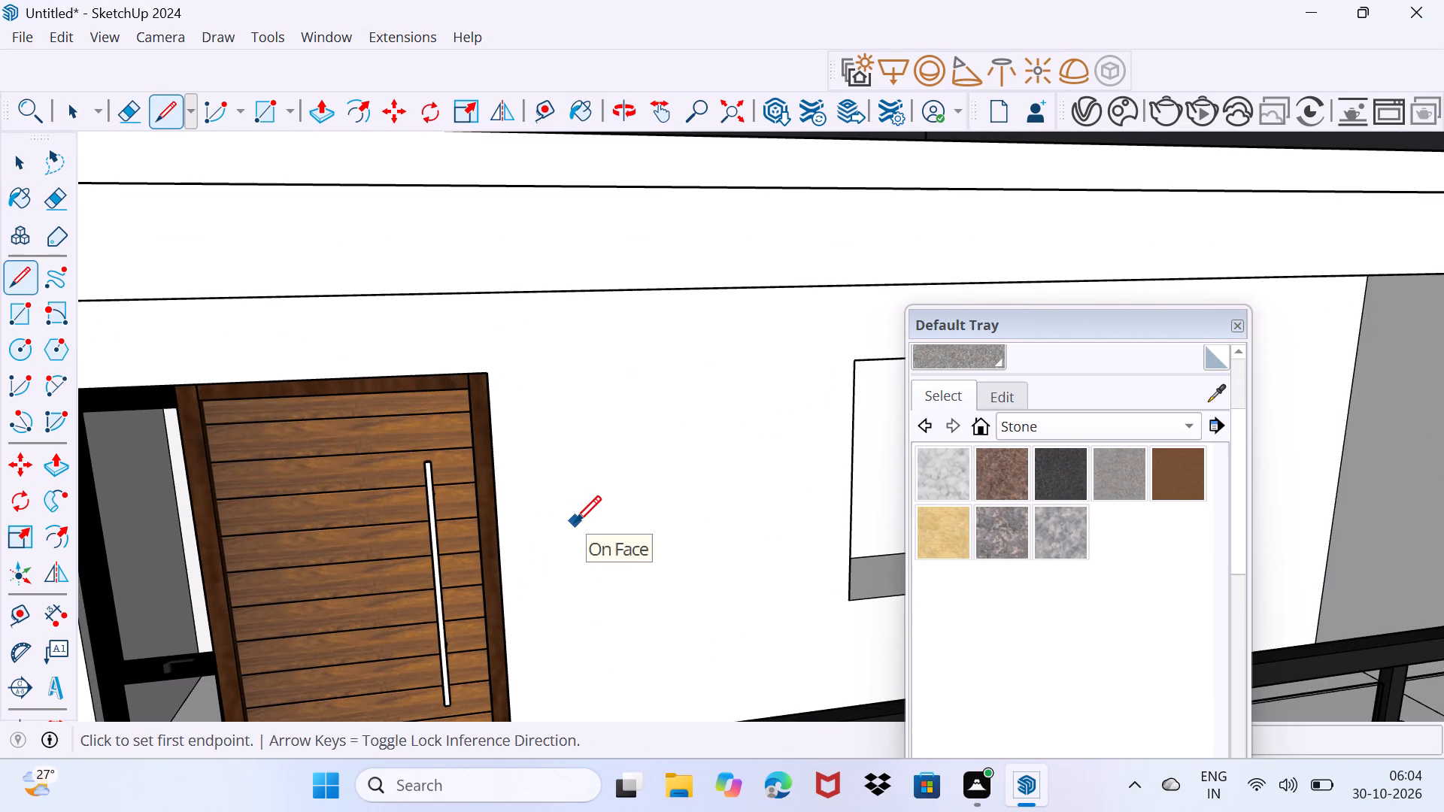
{"action": "middle_click_drag", "start_coordinate": [575, 522], "coordinate": [516, 417], "text": "shift"}
{"action": "middle_click_drag", "start_coordinate": [526, 438], "coordinate": [496, 450]}
{"action": "middle_click_drag", "start_coordinate": [506, 463], "coordinate": [499, 455]}
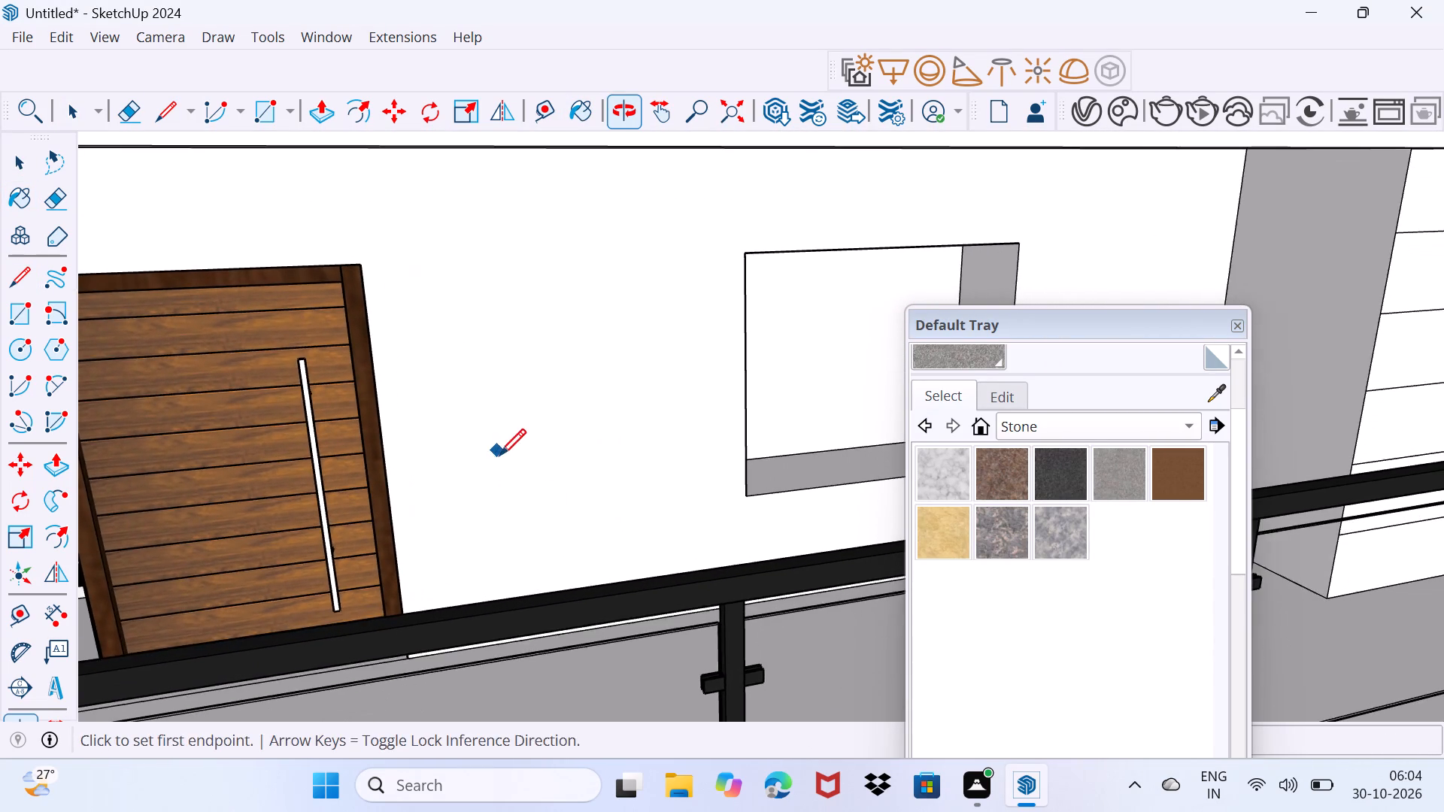
{"action": "middle_click_drag", "start_coordinate": [499, 455], "coordinate": [612, 473]}
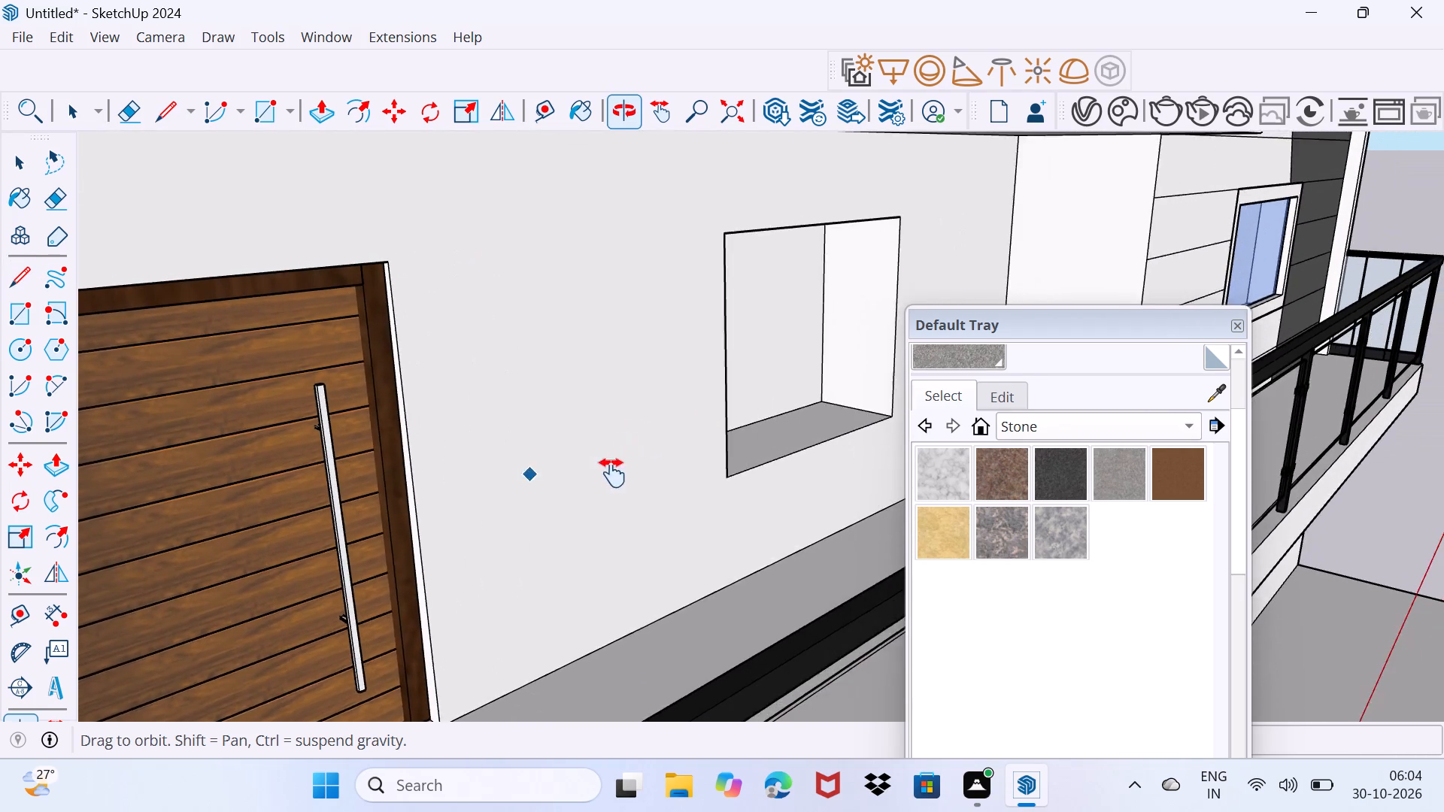
{"action": "middle_click_drag", "start_coordinate": [612, 473], "coordinate": [611, 476]}
{"action": "middle_click_drag", "start_coordinate": [638, 519], "coordinate": [654, 512]}
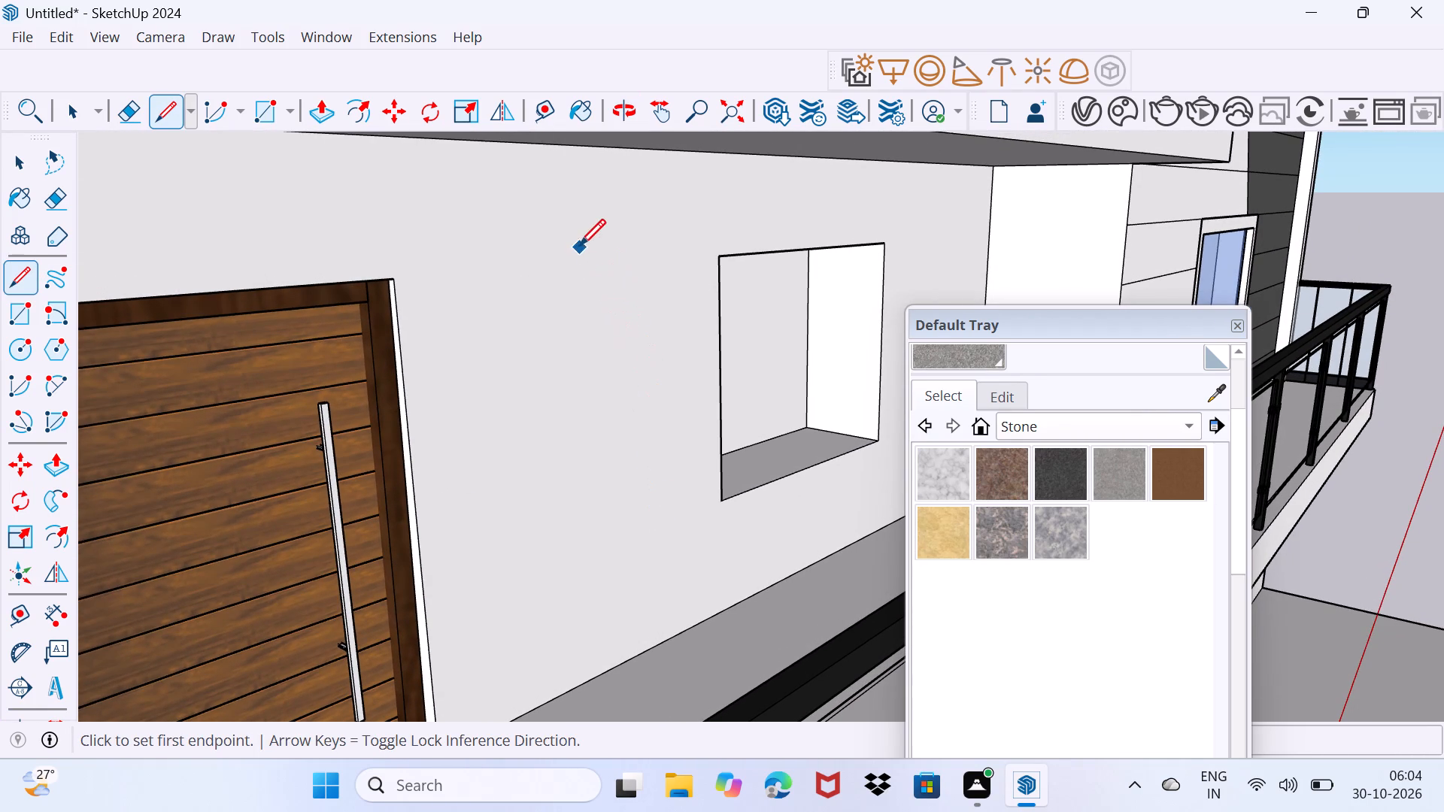
{"action": "left_click", "coordinate": [578, 150]}
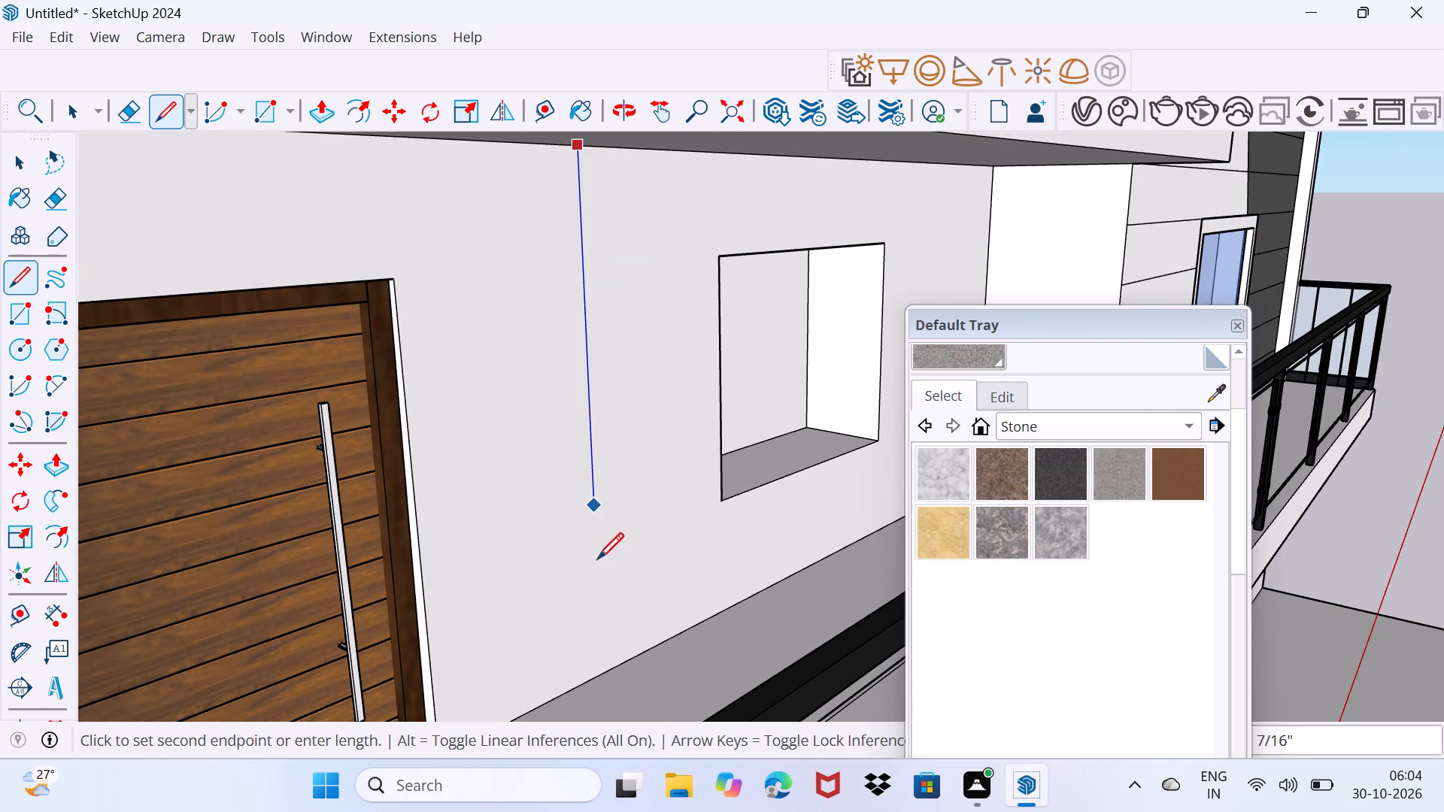
{"action": "left_click", "coordinate": [611, 672]}
Push/Pull the door-side part of the lowest balcony's wall slightly outward.
{"action": "key", "text": "space"}
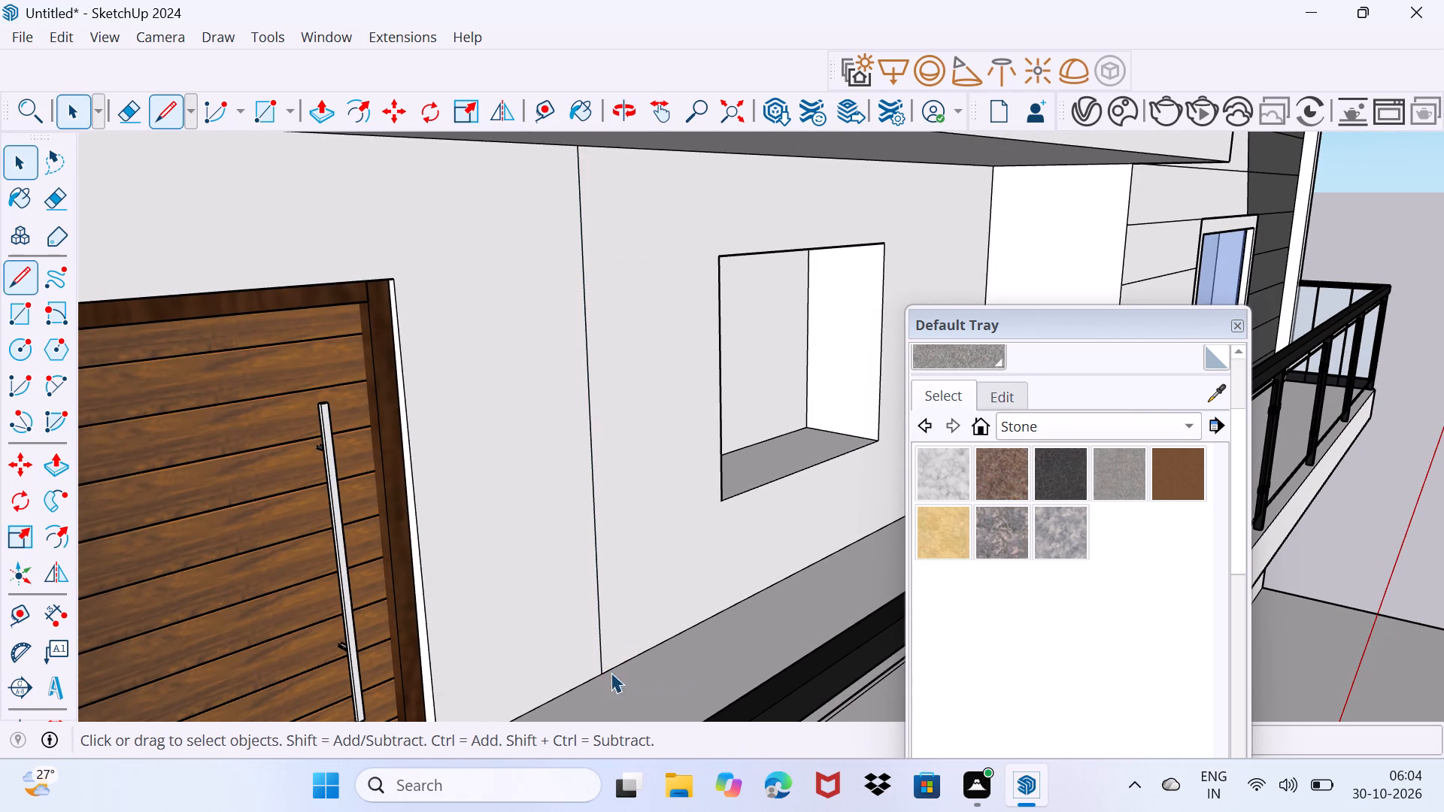
{"action": "left_click", "coordinate": [549, 601]}
{"action": "key", "text": "p"}
{"action": "left_click", "coordinate": [549, 601]}
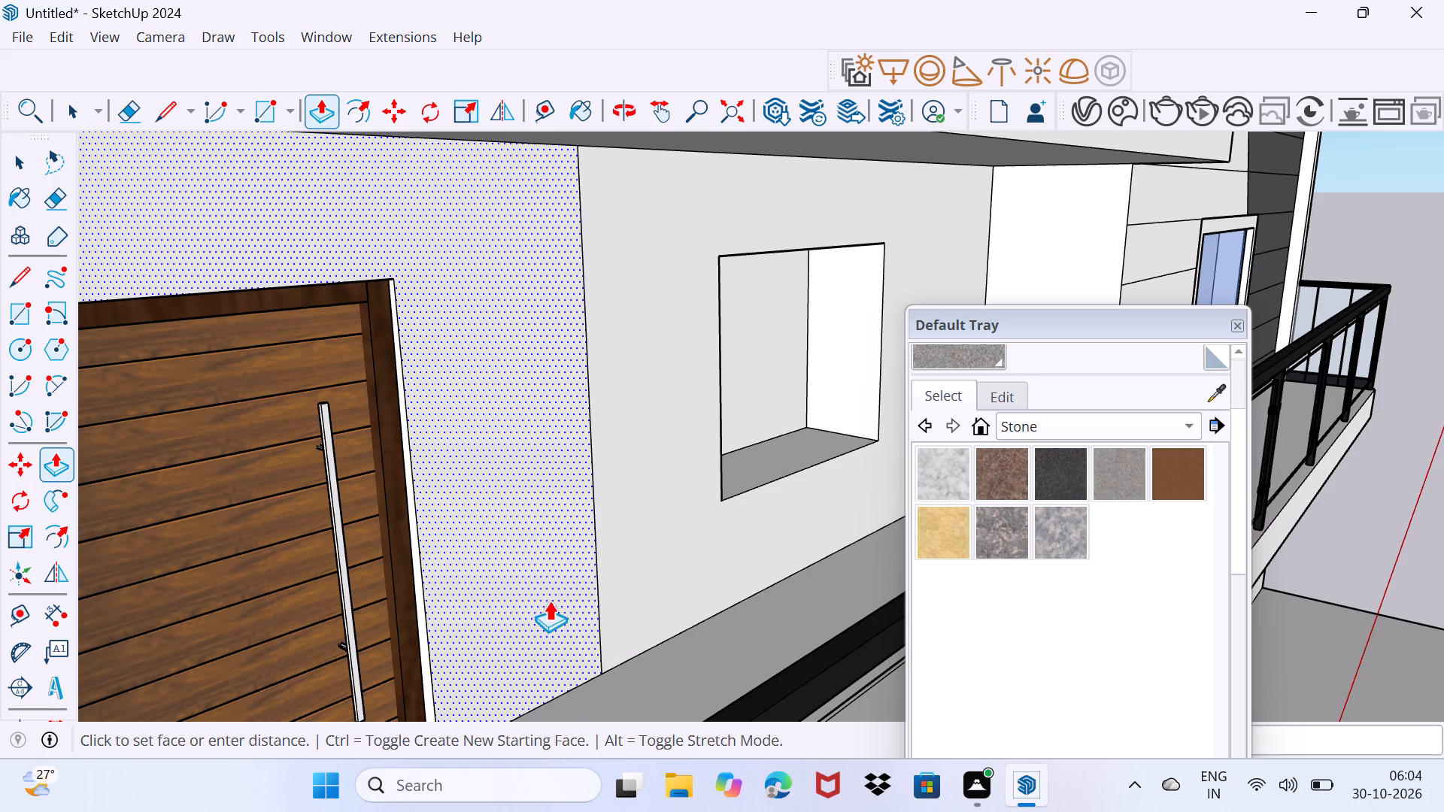
{"action": "left_click", "coordinate": [557, 601]}
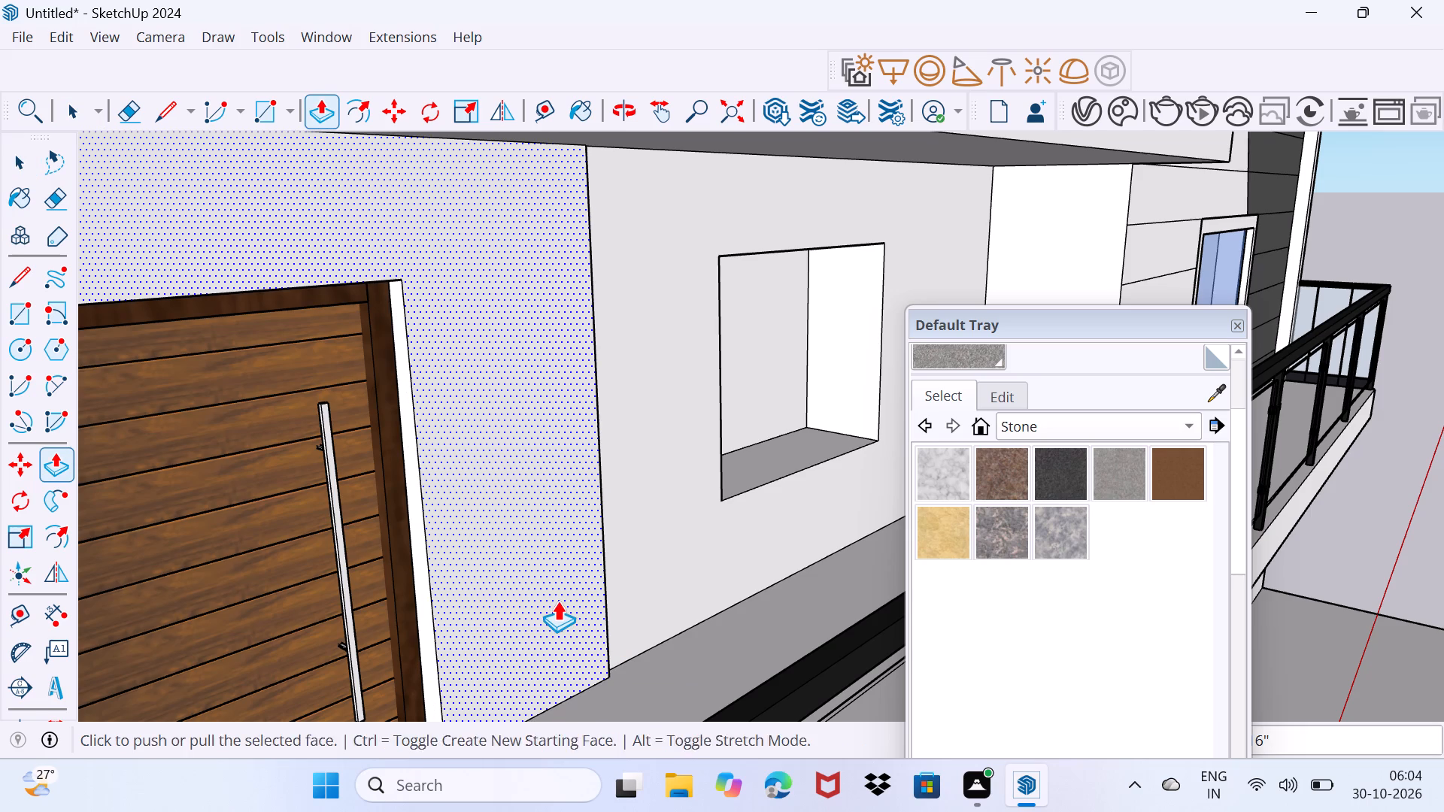
{"action": "key", "text": "space"}
{"action": "left_click_drag", "start_coordinate": [555, 604], "coordinate": [569, 583]}
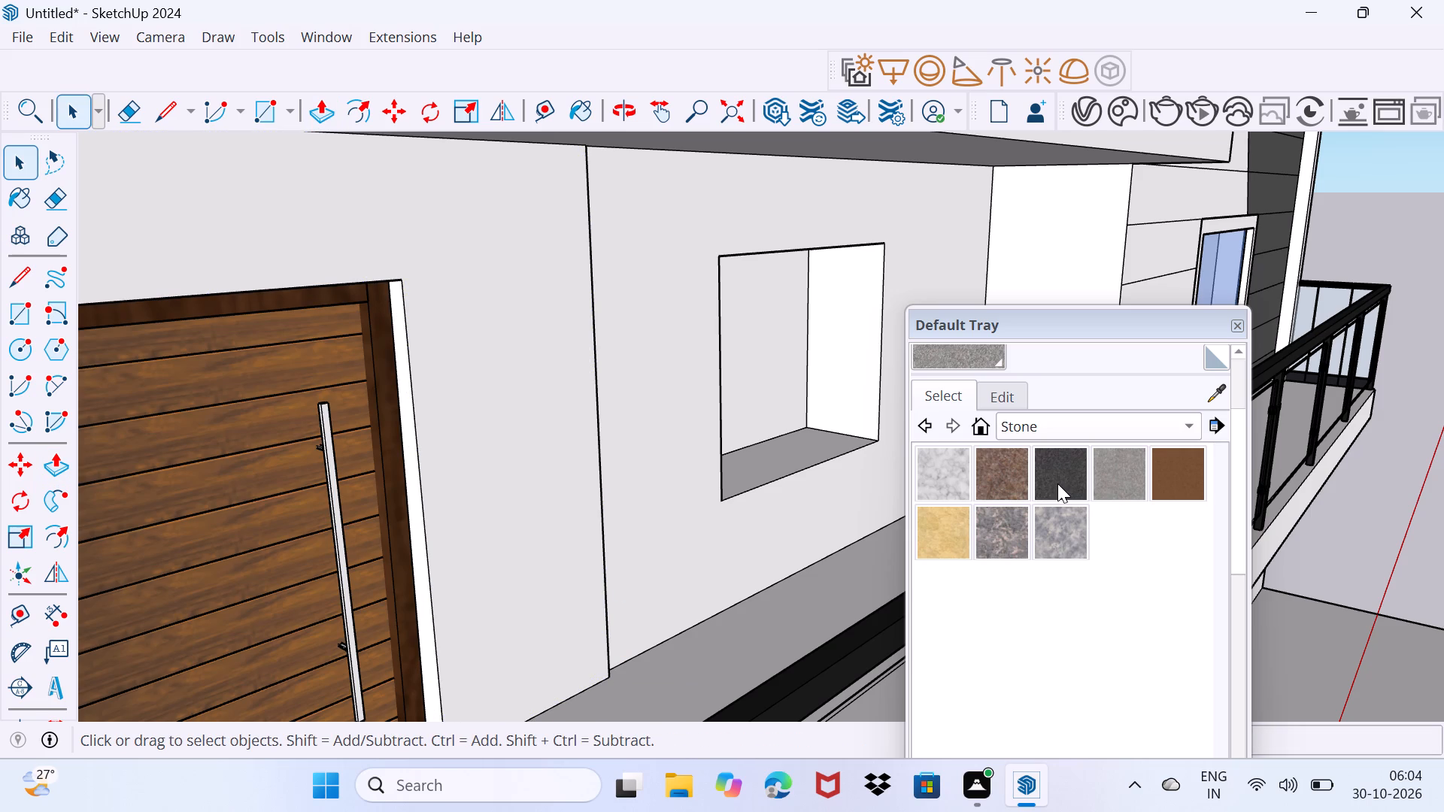
Paint the raised door-side wall face and its thin side edge on the lowest balcony with the dark charcoal stone material.
{"action": "left_click", "coordinate": [1057, 483]}
{"action": "left_click", "coordinate": [505, 479]}
{"action": "middle_click_drag", "start_coordinate": [657, 424], "coordinate": [514, 492]}
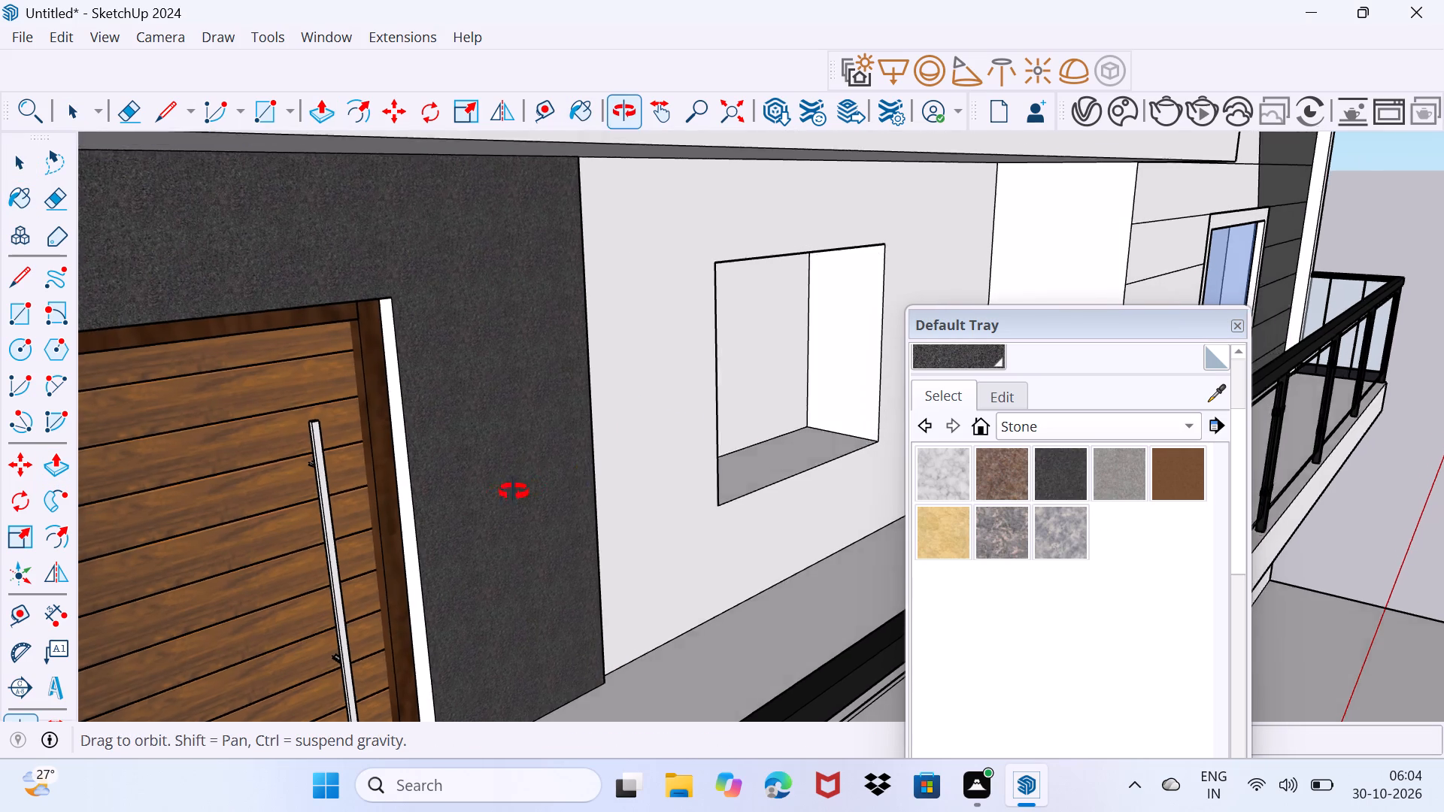
{"action": "middle_click_drag", "start_coordinate": [514, 492], "coordinate": [315, 496]}
{"action": "scroll", "coordinate": [372, 485], "scroll_direction": "up", "scroll_amount": 8}
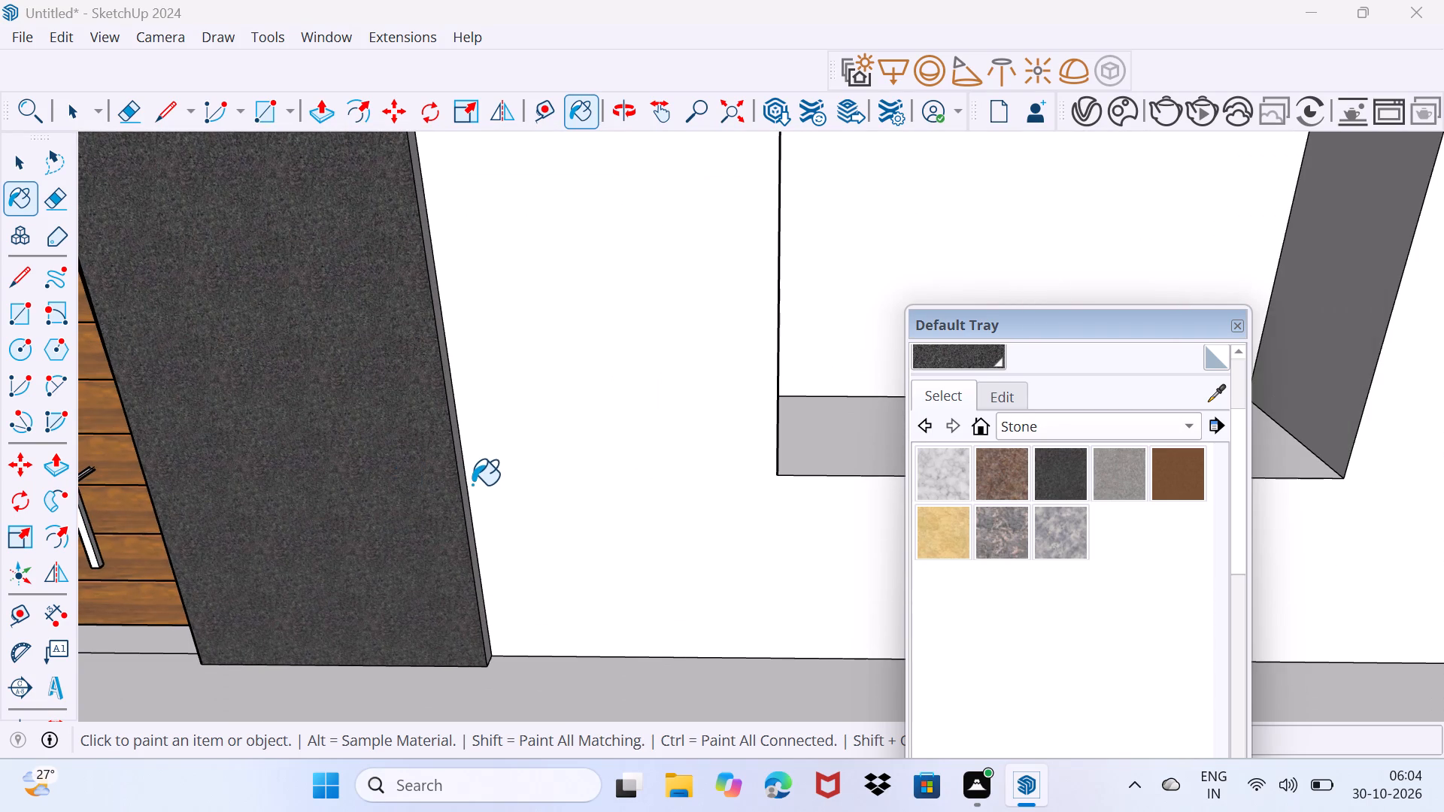
{"action": "left_click", "coordinate": [464, 485]}
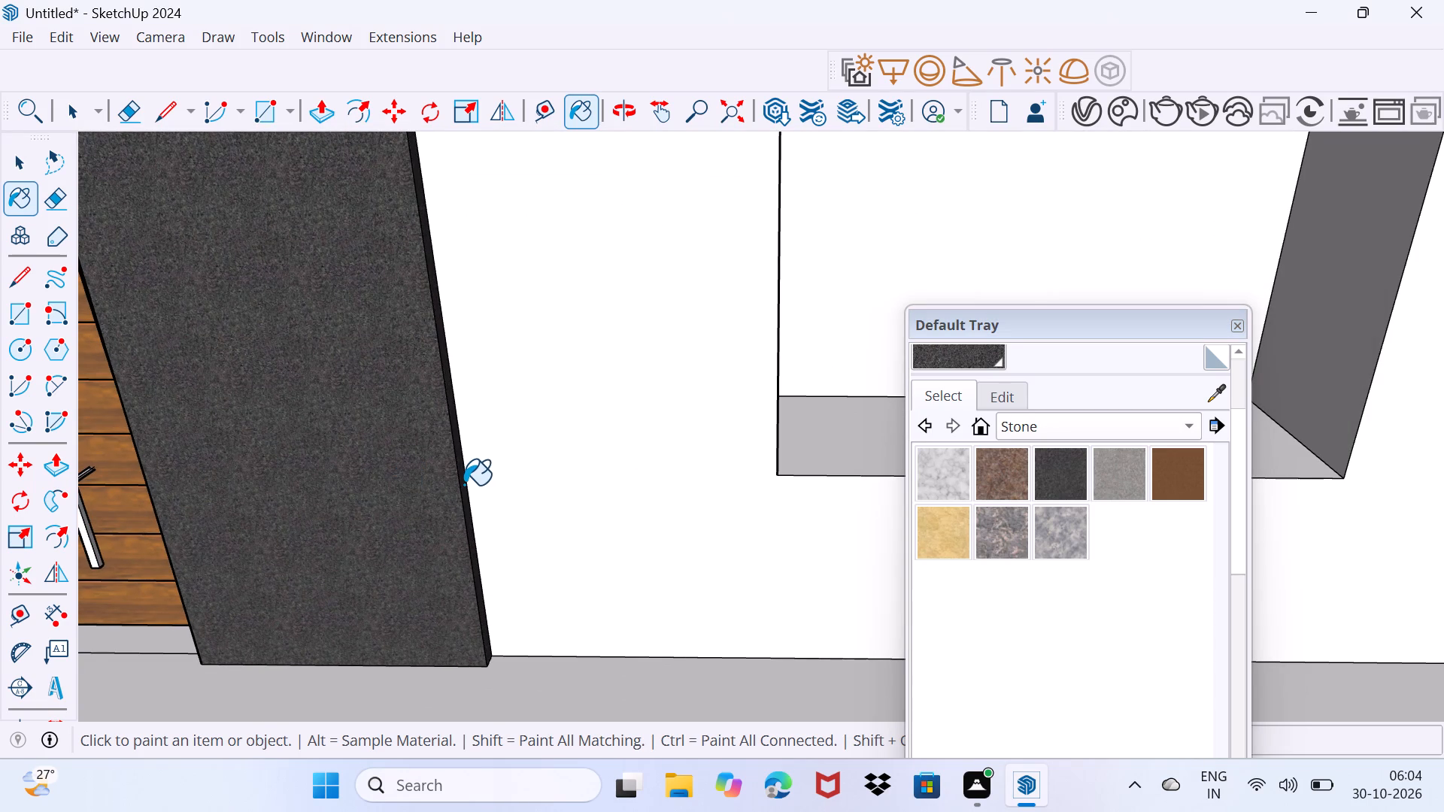
{"action": "key", "text": "space"}
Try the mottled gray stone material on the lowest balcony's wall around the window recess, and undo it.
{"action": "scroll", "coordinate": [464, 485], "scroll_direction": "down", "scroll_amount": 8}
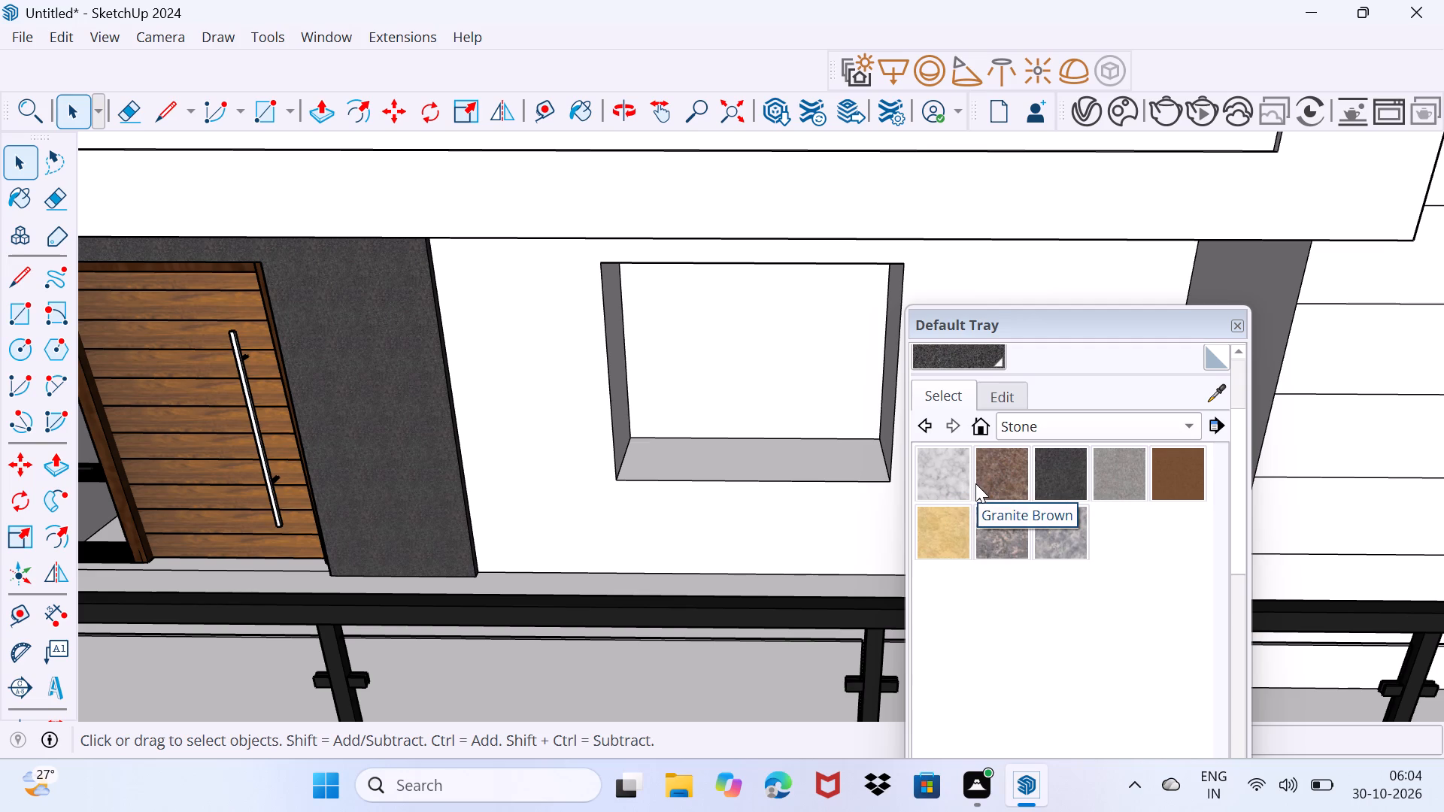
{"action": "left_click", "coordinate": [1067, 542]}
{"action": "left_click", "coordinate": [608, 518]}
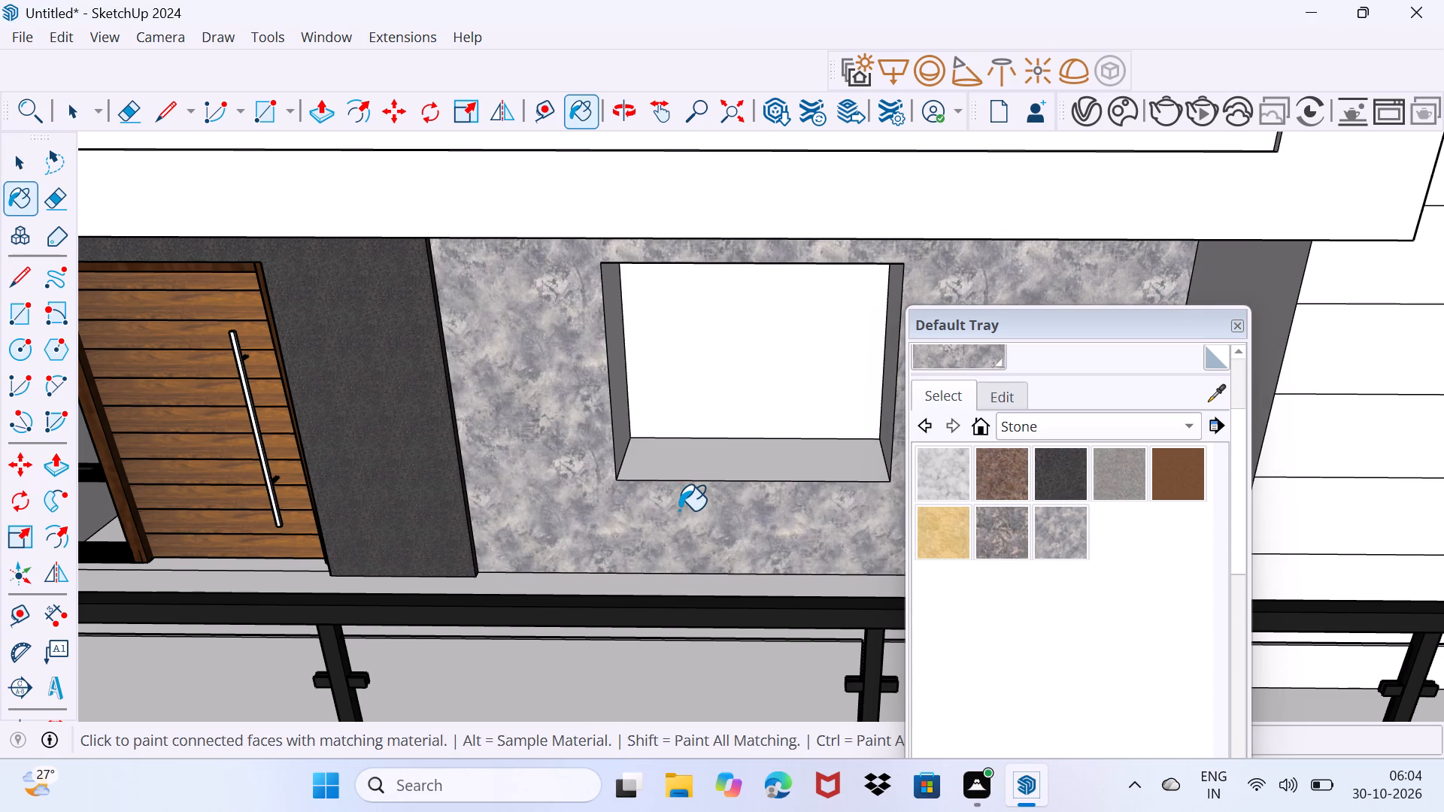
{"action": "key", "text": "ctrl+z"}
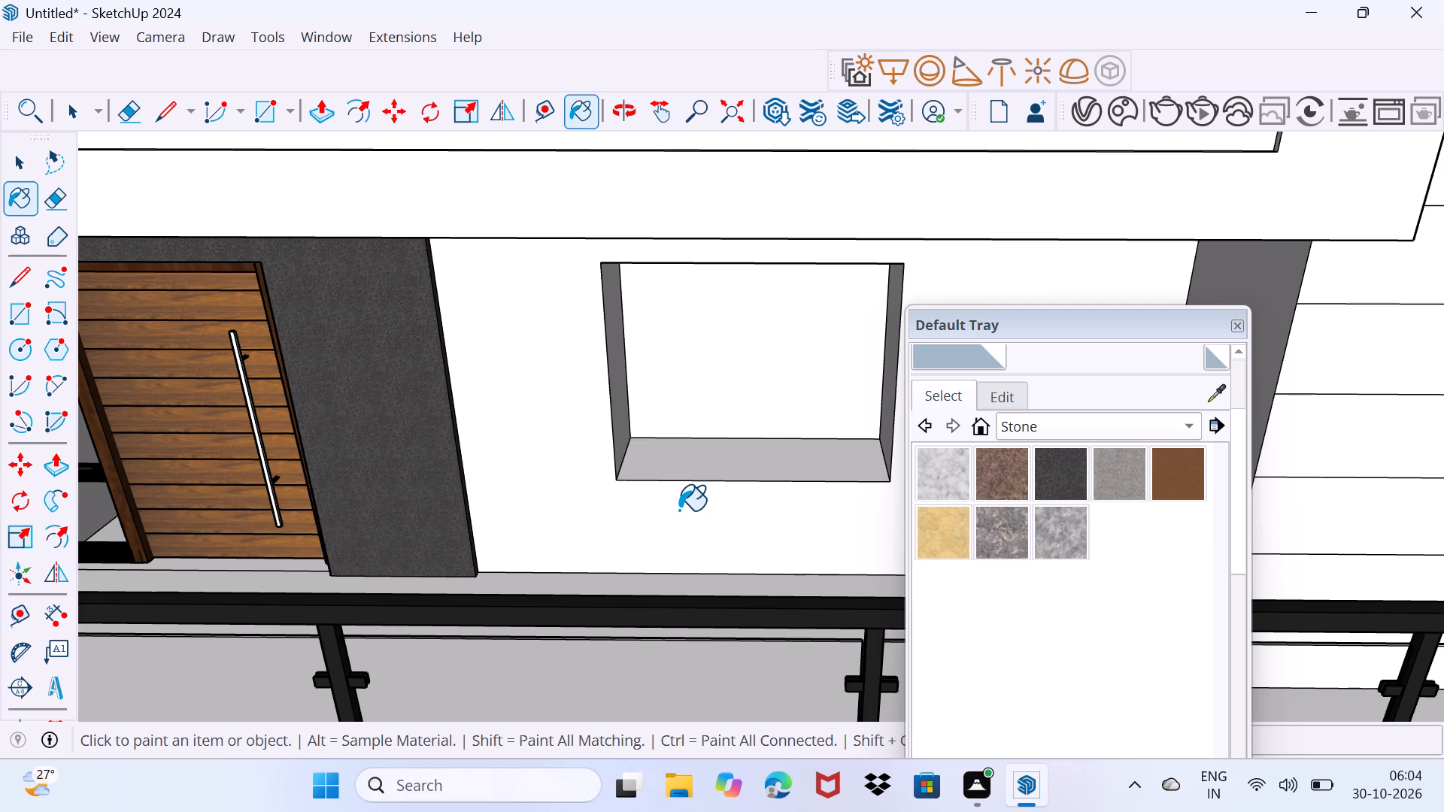
Paint the lowest balcony's wall around the window recess and the recess's back face with a pale yellow from Colors-Named.
{"action": "left_click", "coordinate": [1039, 433]}
{"action": "left_click", "coordinate": [1072, 313]}
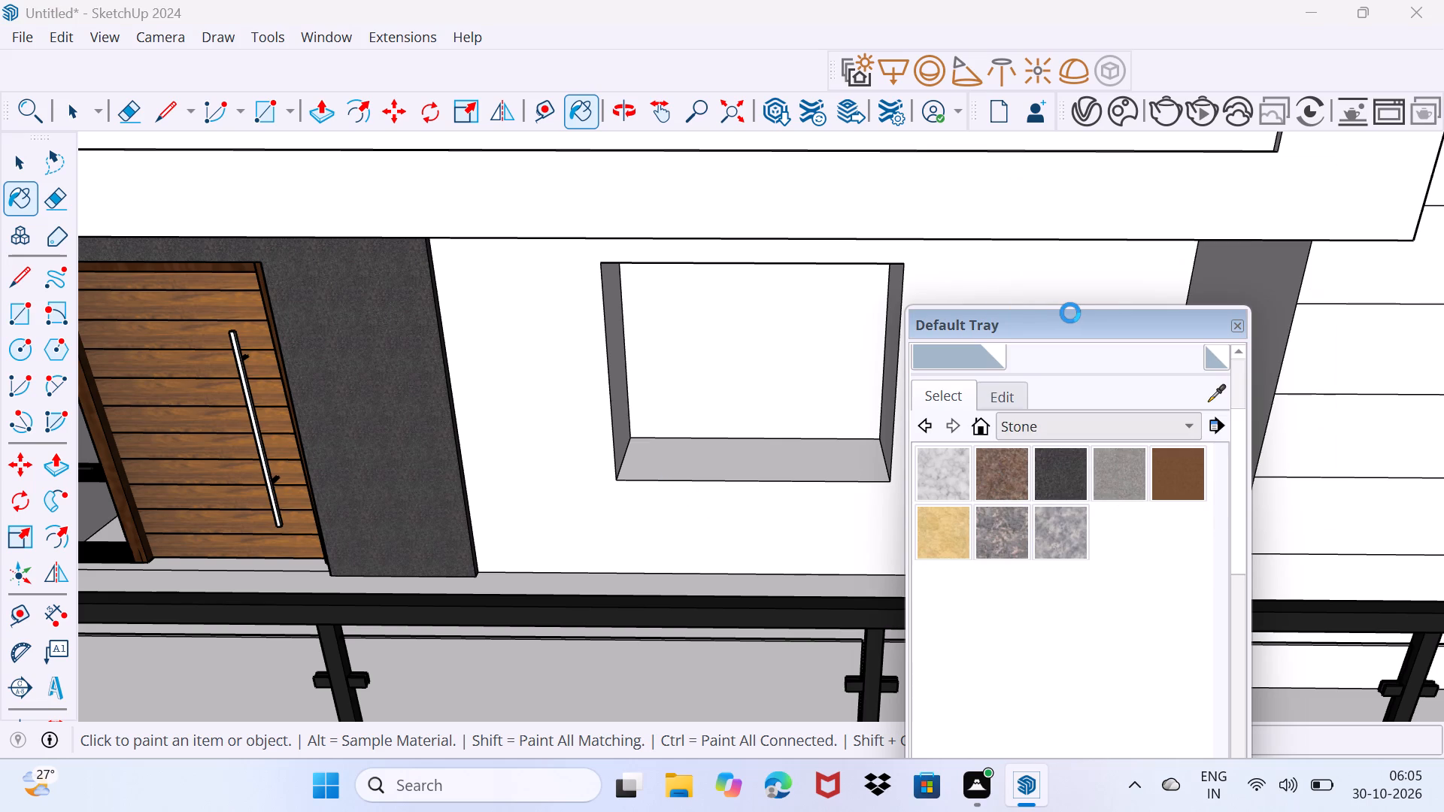
{"action": "scroll", "coordinate": [1087, 600], "scroll_direction": "down", "scroll_amount": 4}
{"action": "scroll", "coordinate": [1087, 602], "scroll_direction": "up", "scroll_amount": 1}
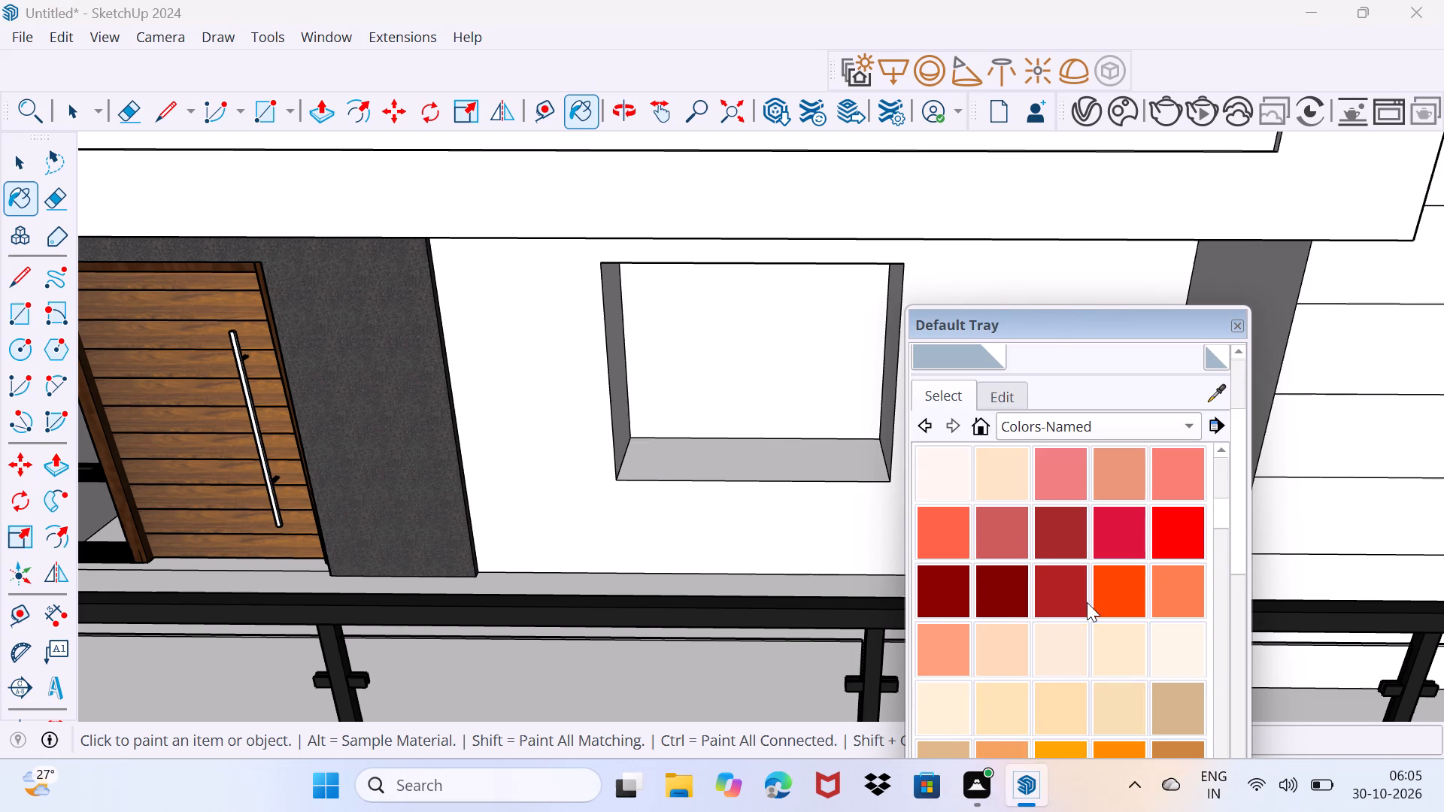
{"action": "scroll", "coordinate": [1087, 602], "scroll_direction": "down", "scroll_amount": 8}
{"action": "scroll", "coordinate": [1087, 602], "scroll_direction": "up", "scroll_amount": 1}
{"action": "scroll", "coordinate": [1087, 602], "scroll_direction": "down", "scroll_amount": 6}
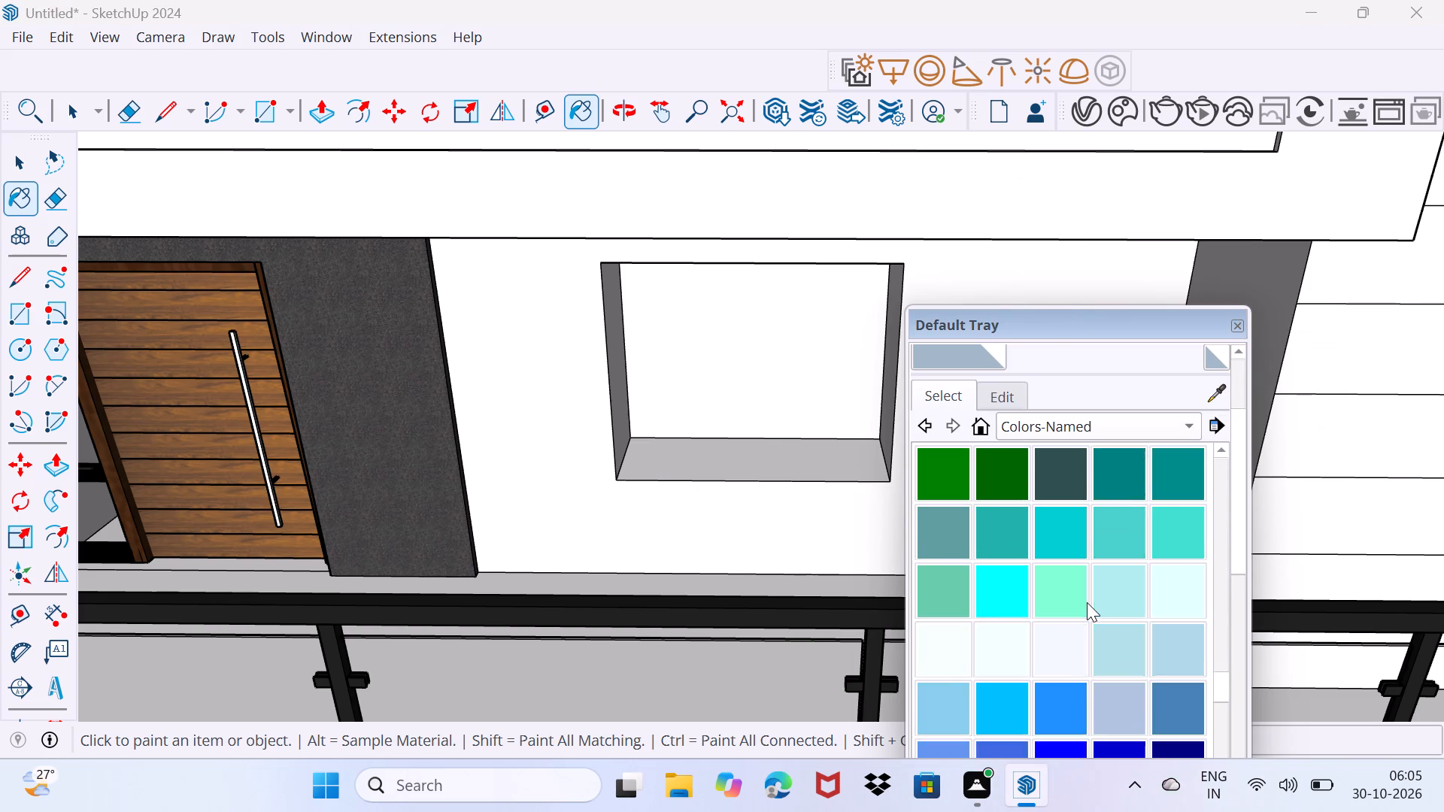
{"action": "scroll", "coordinate": [1087, 602], "scroll_direction": "up", "scroll_amount": 7}
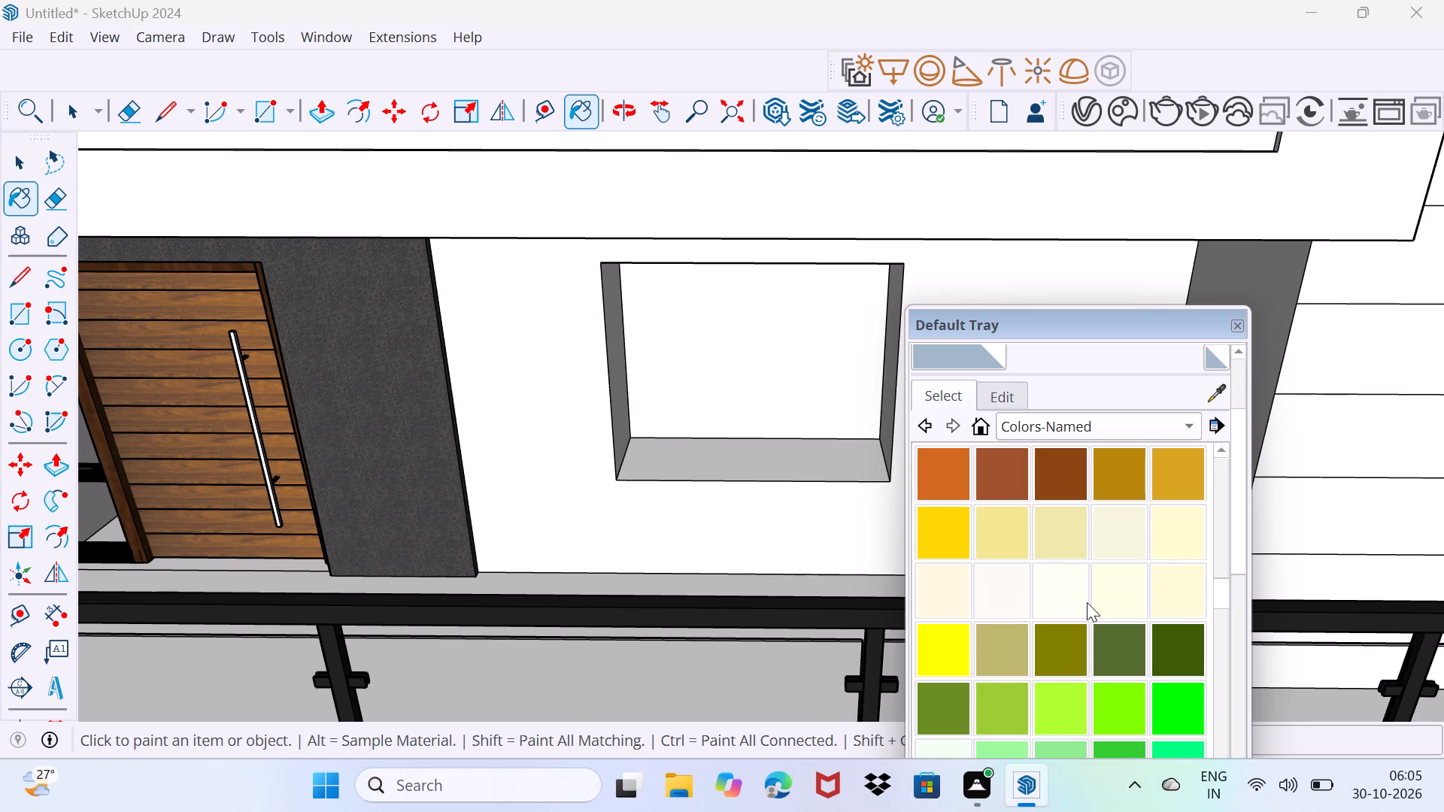
{"action": "left_click", "coordinate": [1170, 532]}
{"action": "left_click_drag", "start_coordinate": [1123, 319], "coordinate": [1113, 524]}
{"action": "left_click", "coordinate": [1051, 406]}
{"action": "scroll", "coordinate": [909, 414], "scroll_direction": "down", "scroll_amount": 3}
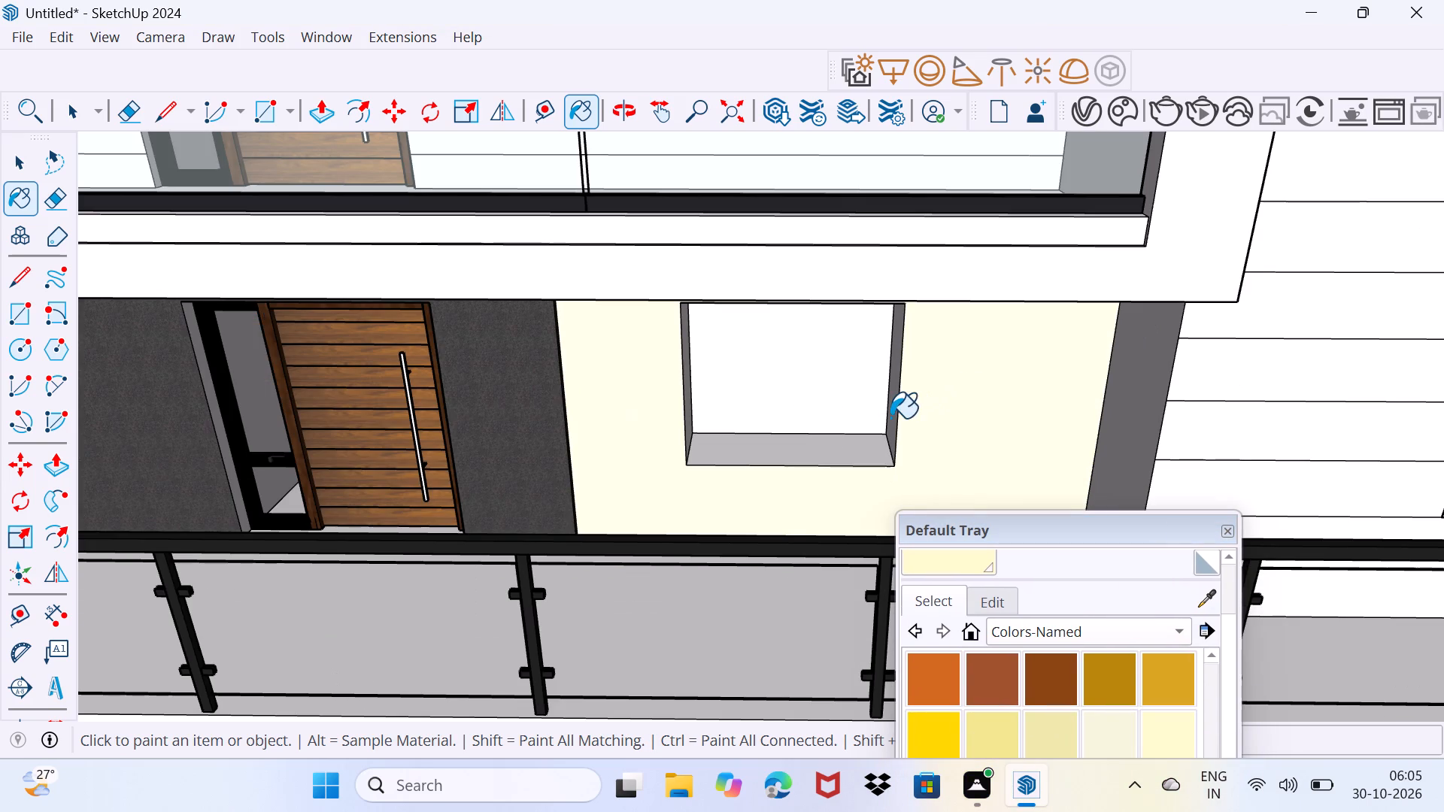
{"action": "left_click", "coordinate": [847, 401]}
{"action": "left_click", "coordinate": [790, 468]}
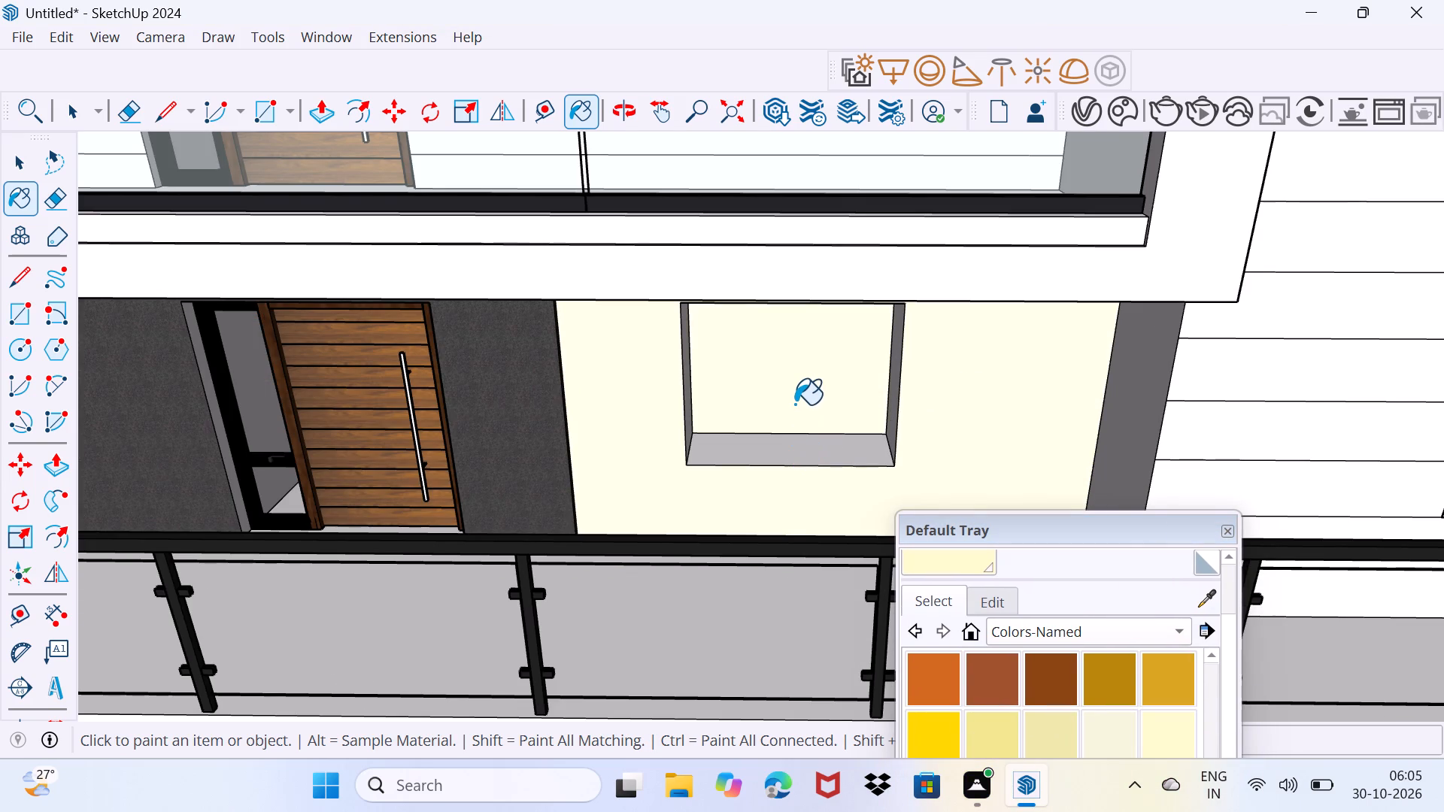
Paint the white cladding strips around and just above the lowest window of the side facade with the same pale yellow.
{"action": "scroll", "coordinate": [795, 404], "scroll_direction": "down", "scroll_amount": 8}
{"action": "left_click", "coordinate": [1001, 417]}
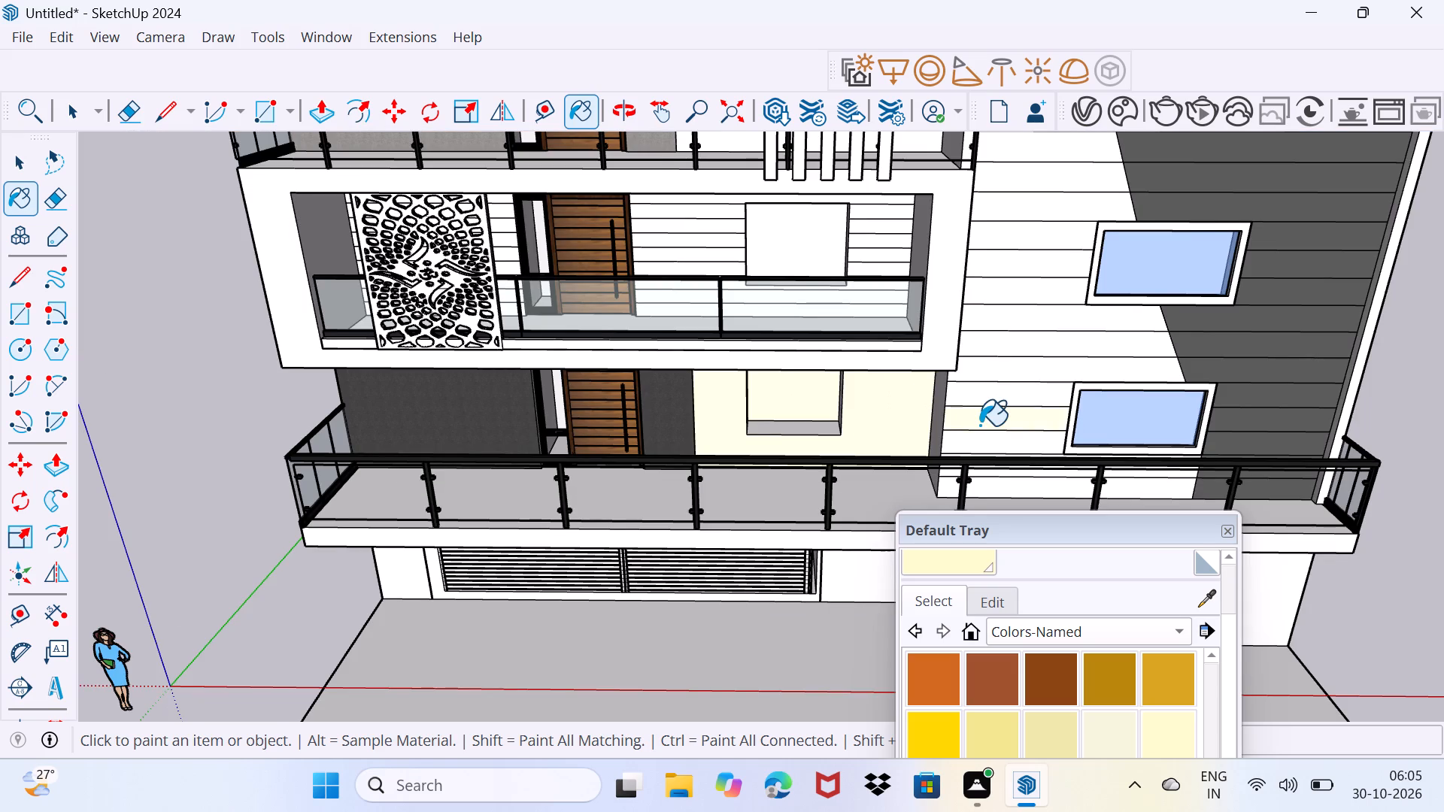
{"action": "scroll", "coordinate": [980, 426], "scroll_direction": "up", "scroll_amount": 8}
{"action": "scroll", "coordinate": [995, 440], "scroll_direction": "down", "scroll_amount": 1}
{"action": "middle_click_drag", "start_coordinate": [995, 440], "coordinate": [1155, 446]}
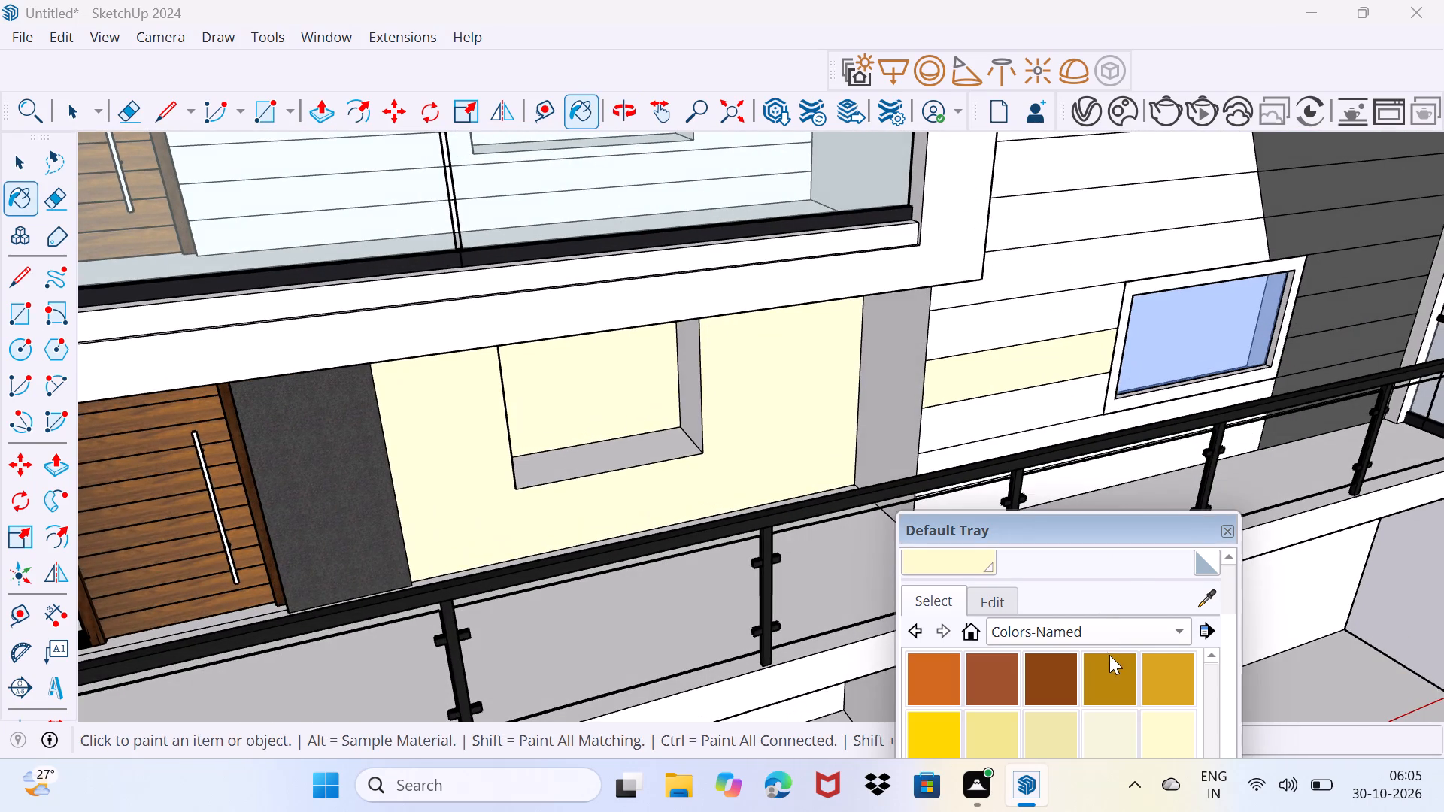
{"action": "left_click", "coordinate": [1176, 729]}
{"action": "left_click", "coordinate": [1054, 409]}
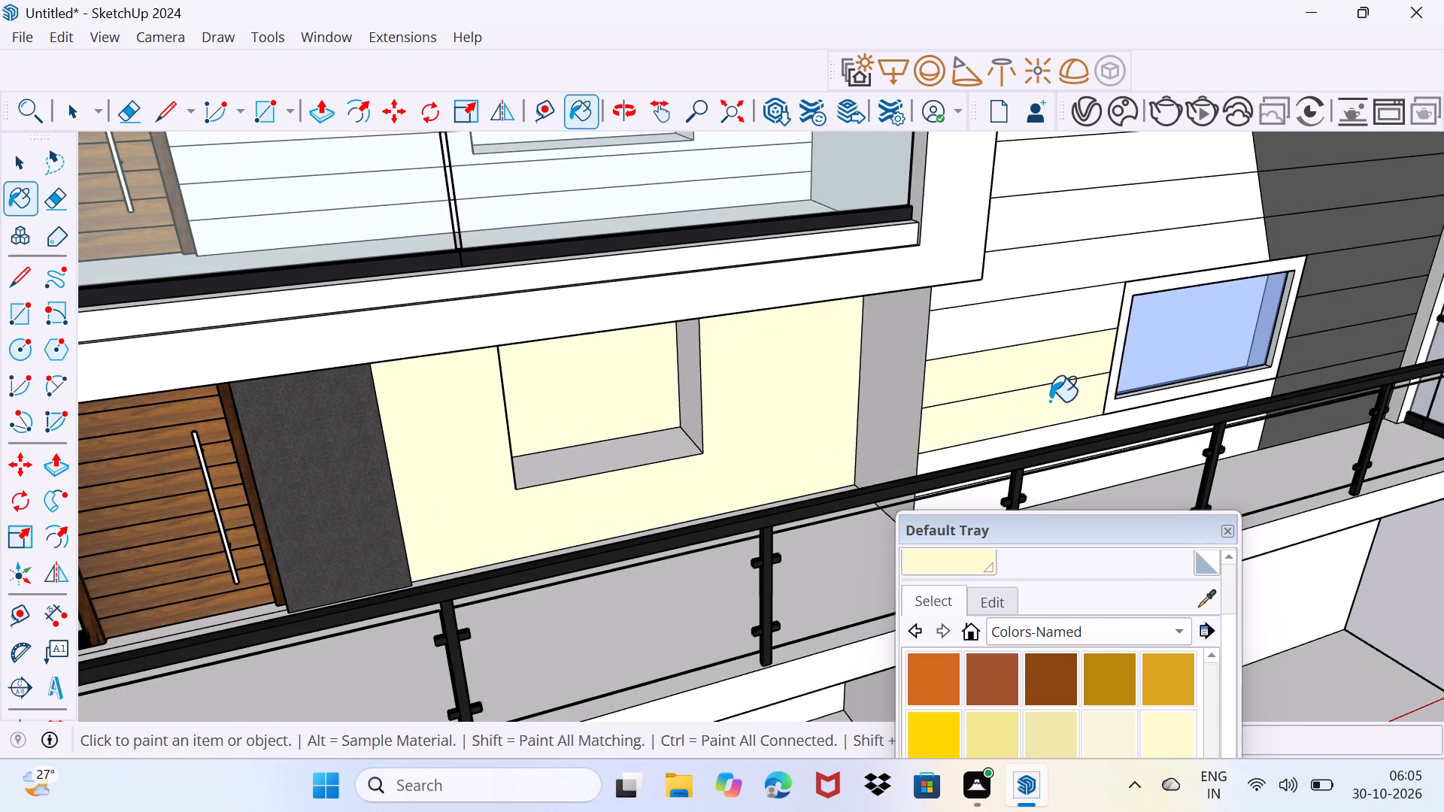
{"action": "middle_click_drag", "start_coordinate": [969, 419], "coordinate": [1030, 517]}
{"action": "left_click", "coordinate": [1006, 441]}
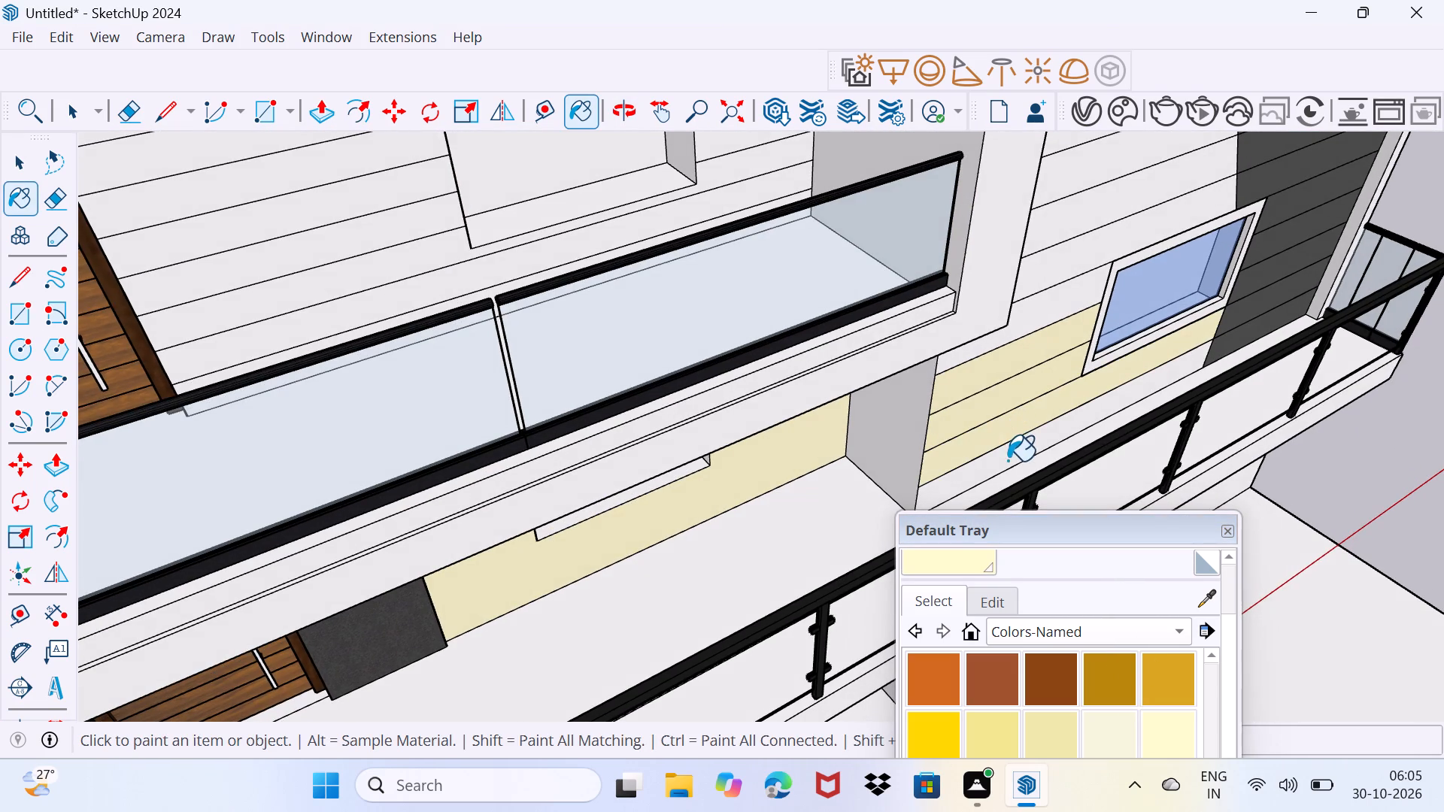
{"action": "left_click", "coordinate": [1008, 461]}
{"action": "scroll", "coordinate": [949, 481], "scroll_direction": "up", "scroll_amount": 3}
{"action": "scroll", "coordinate": [978, 447], "scroll_direction": "down", "scroll_amount": 3}
{"action": "middle_click_drag", "start_coordinate": [978, 447], "coordinate": [790, 362]}
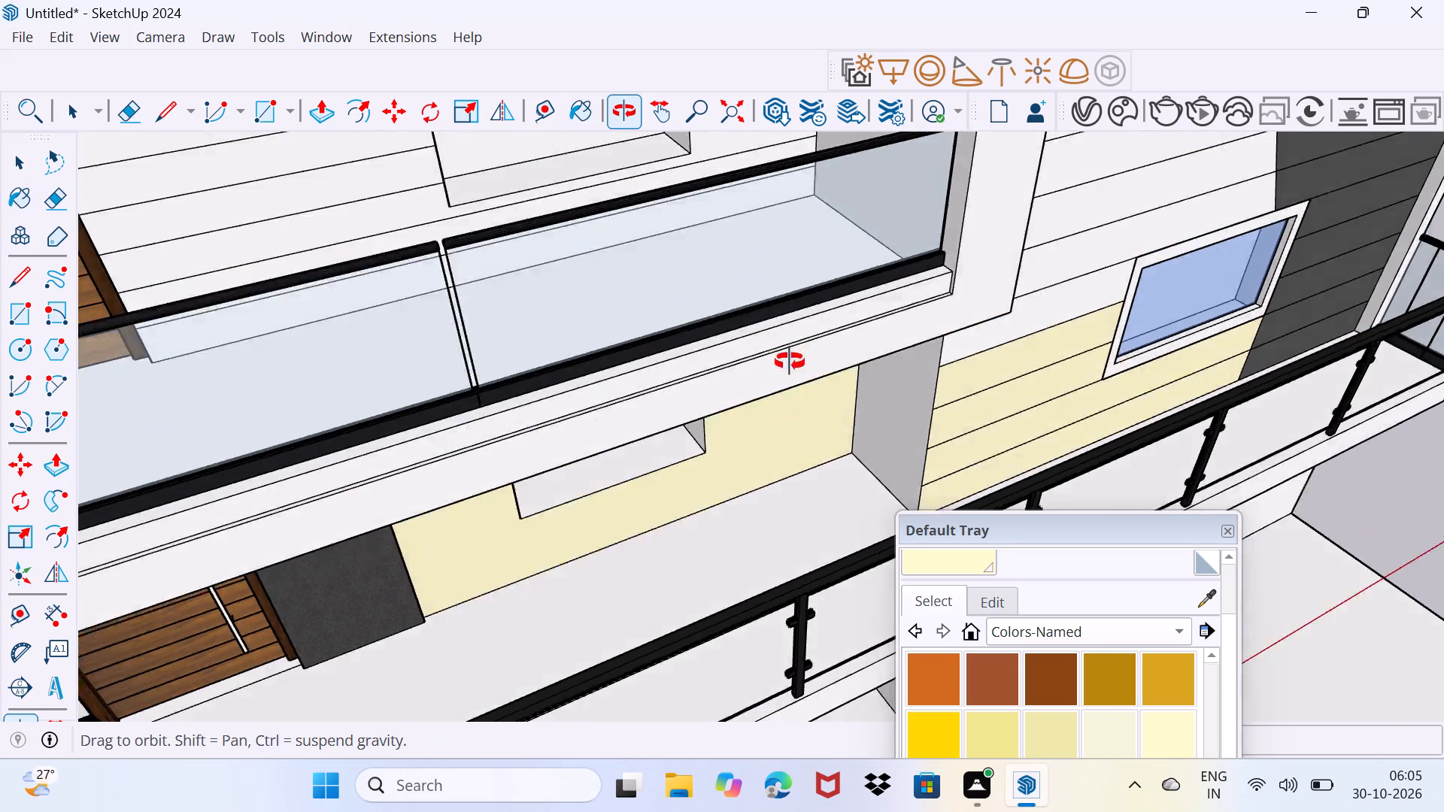
{"action": "middle_click_drag", "start_coordinate": [790, 362], "coordinate": [406, 371]}
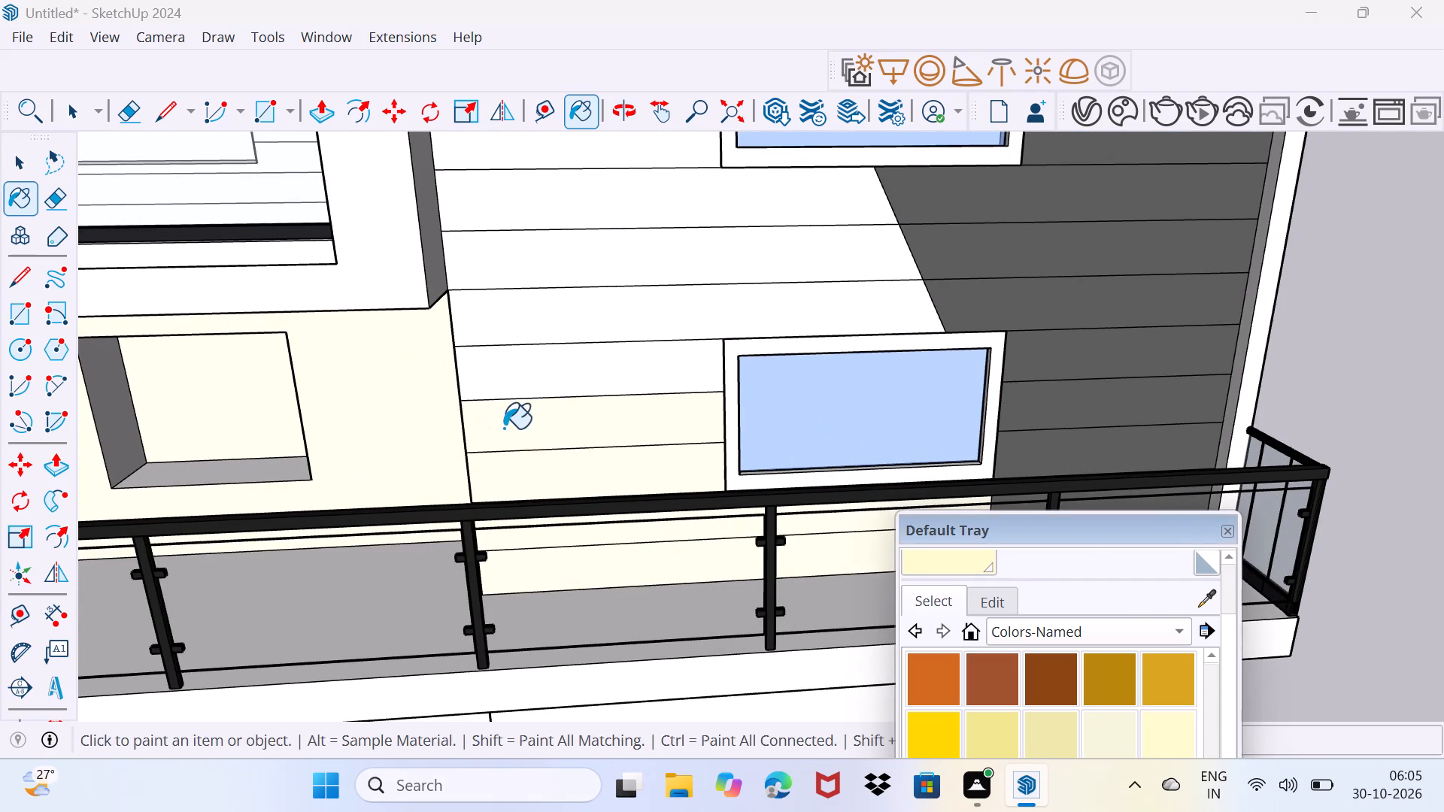
{"action": "scroll", "coordinate": [539, 451], "scroll_direction": "down", "scroll_amount": 4}
{"action": "left_click", "coordinate": [545, 435]}
{"action": "left_click", "coordinate": [545, 375]}
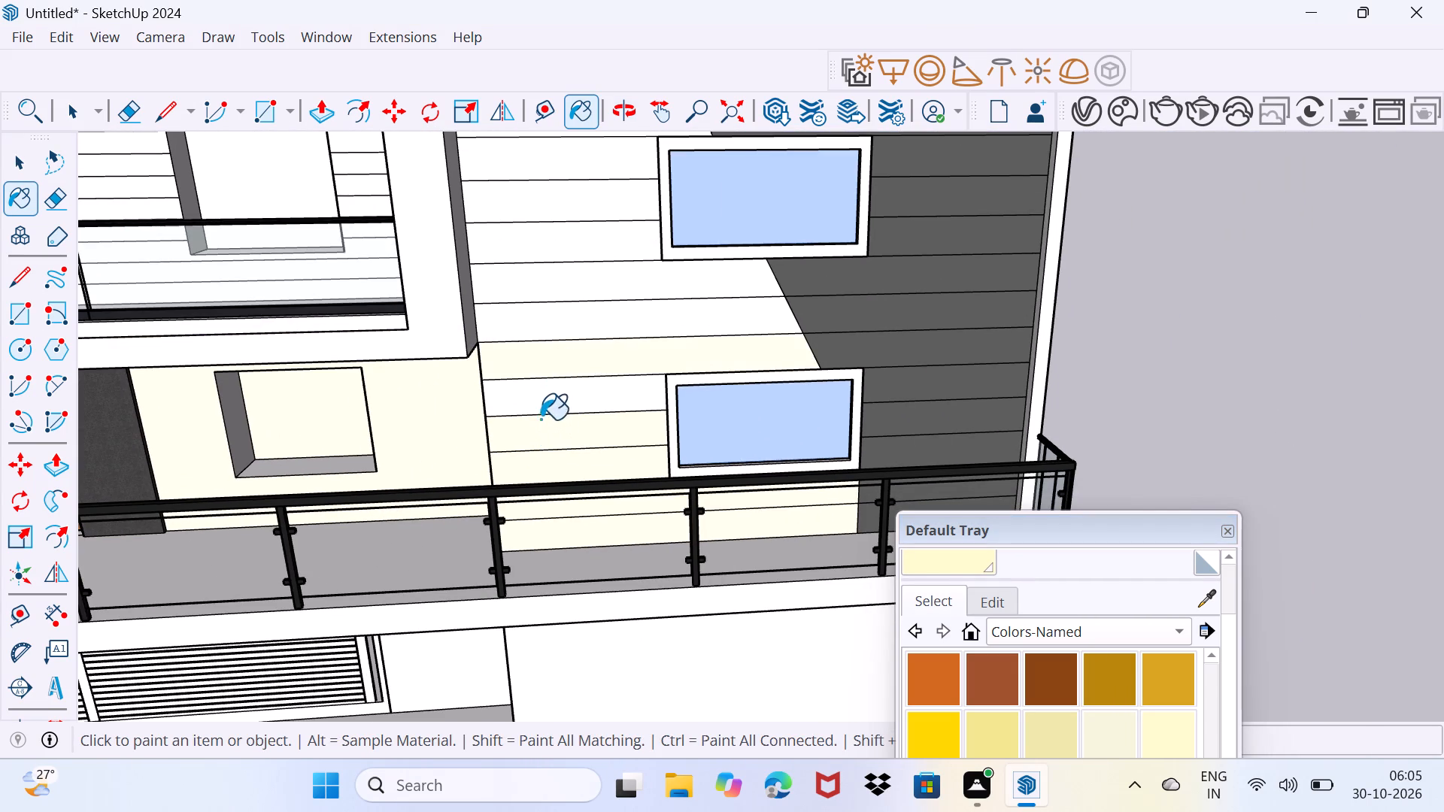
{"action": "scroll", "coordinate": [526, 465], "scroll_direction": "up", "scroll_amount": 8}
{"action": "middle_click_drag", "start_coordinate": [533, 456], "coordinate": [776, 561]}
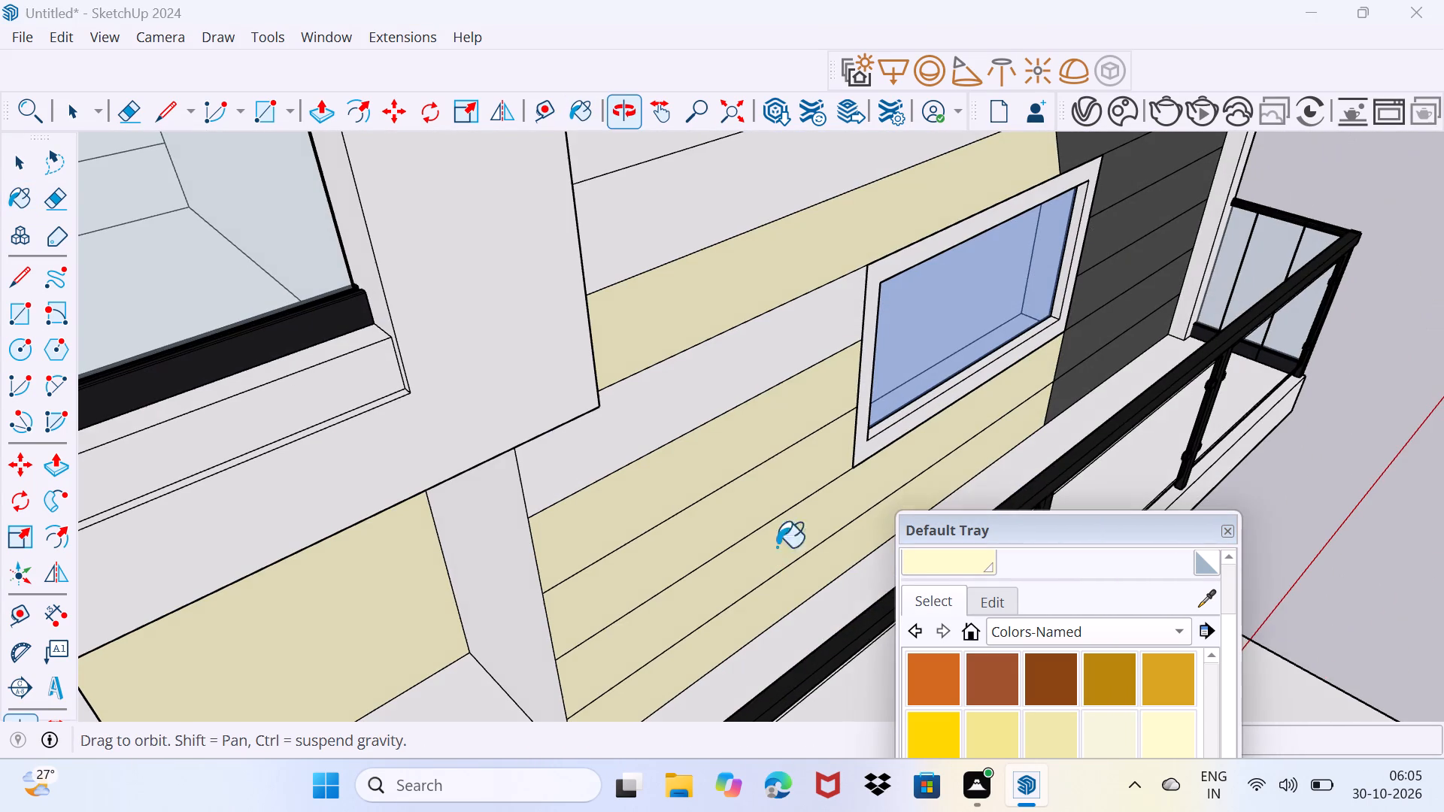
{"action": "left_click", "coordinate": [739, 404]}
{"action": "left_click", "coordinate": [668, 228]}
Paint the white cladding strips beside and just above the middle window of the side facade pale yellow.
{"action": "middle_click_drag", "start_coordinate": [666, 220], "coordinate": [656, 535]}
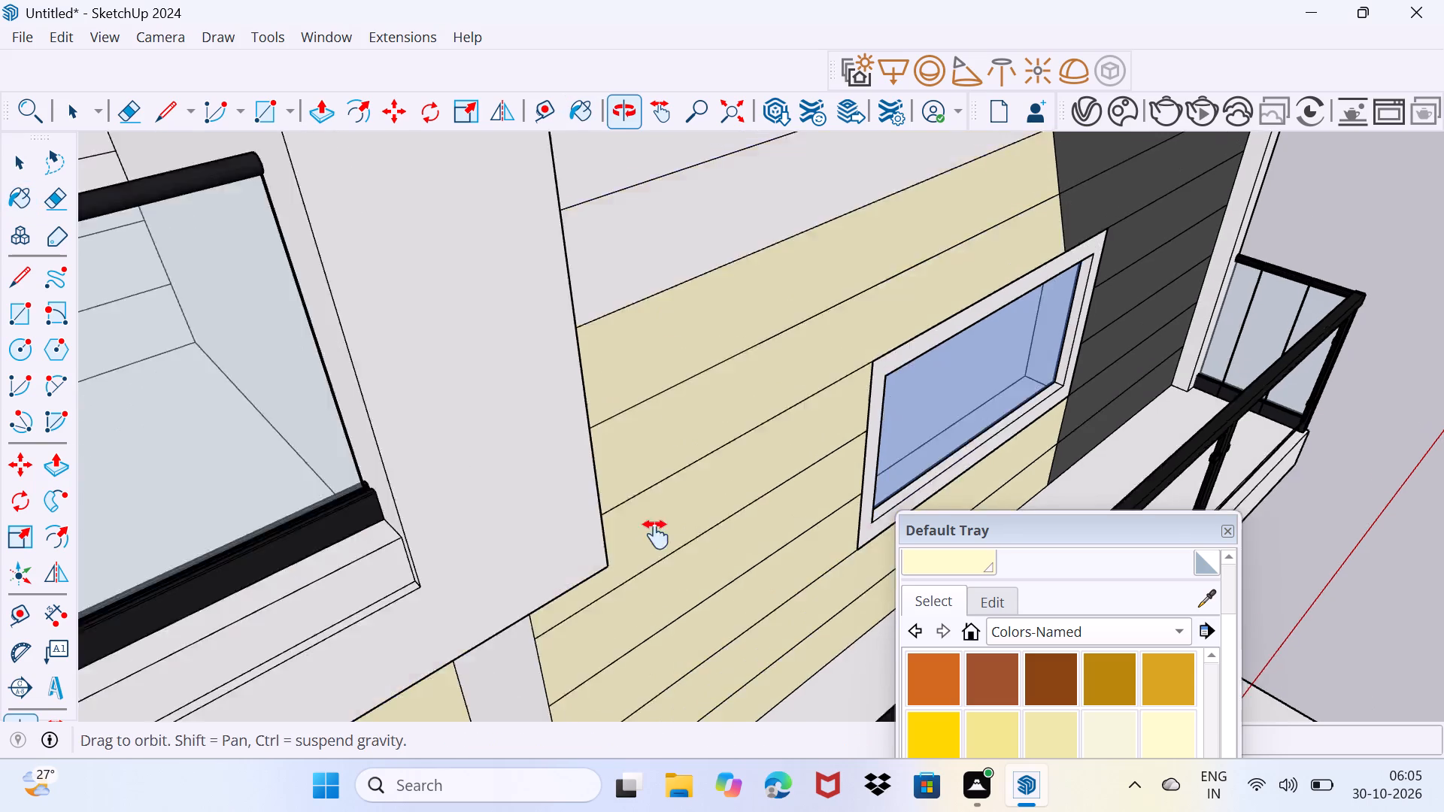
{"action": "middle_click_drag", "start_coordinate": [656, 535], "coordinate": [642, 590]}
{"action": "left_click", "coordinate": [648, 502]}
{"action": "left_click", "coordinate": [610, 408]}
{"action": "left_click", "coordinate": [574, 276]}
{"action": "middle_click_drag", "start_coordinate": [574, 278], "coordinate": [629, 511], "text": "shift"}
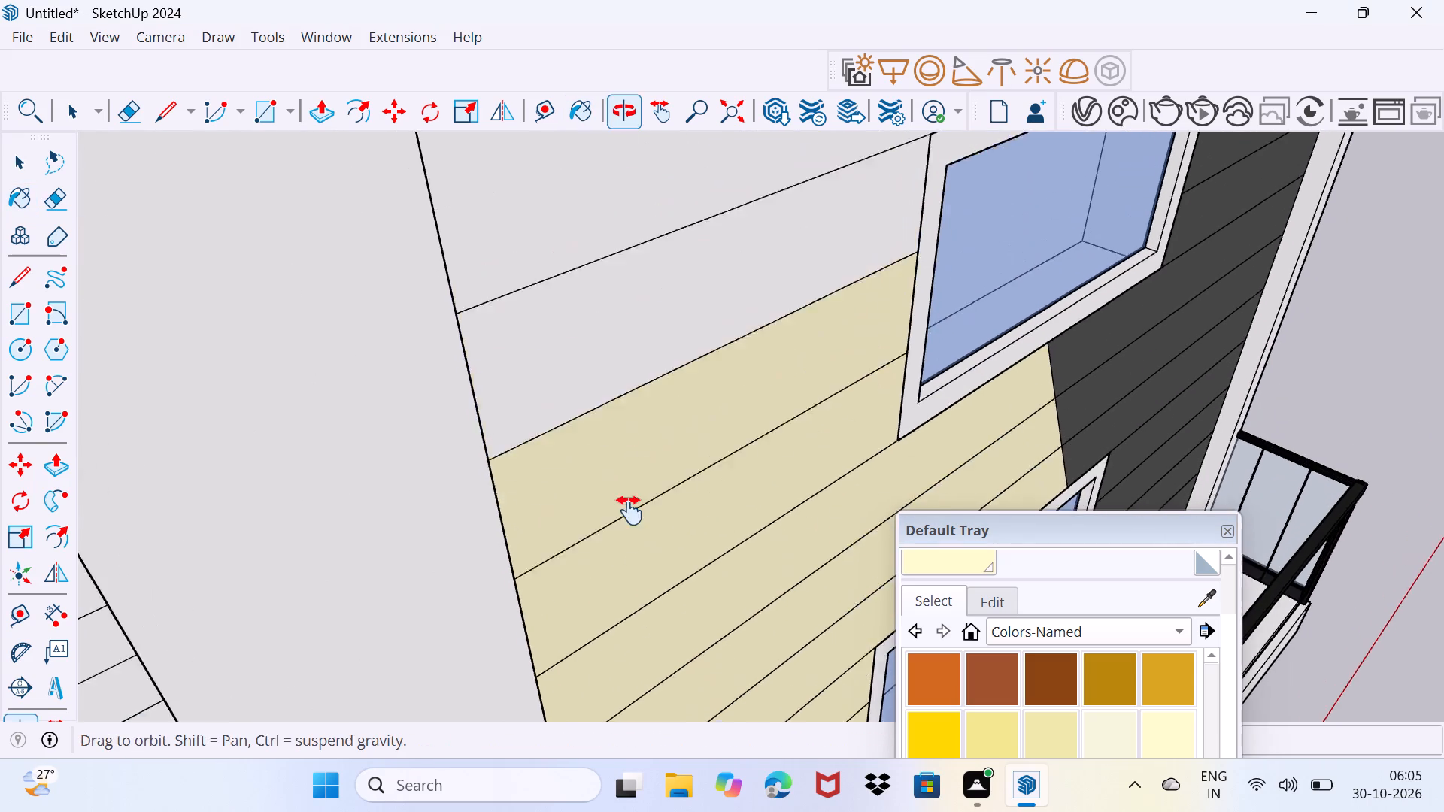
{"action": "middle_click_drag", "start_coordinate": [629, 511], "coordinate": [631, 516], "text": "shift"}
{"action": "left_click", "coordinate": [600, 417]}
{"action": "left_click", "coordinate": [581, 264]}
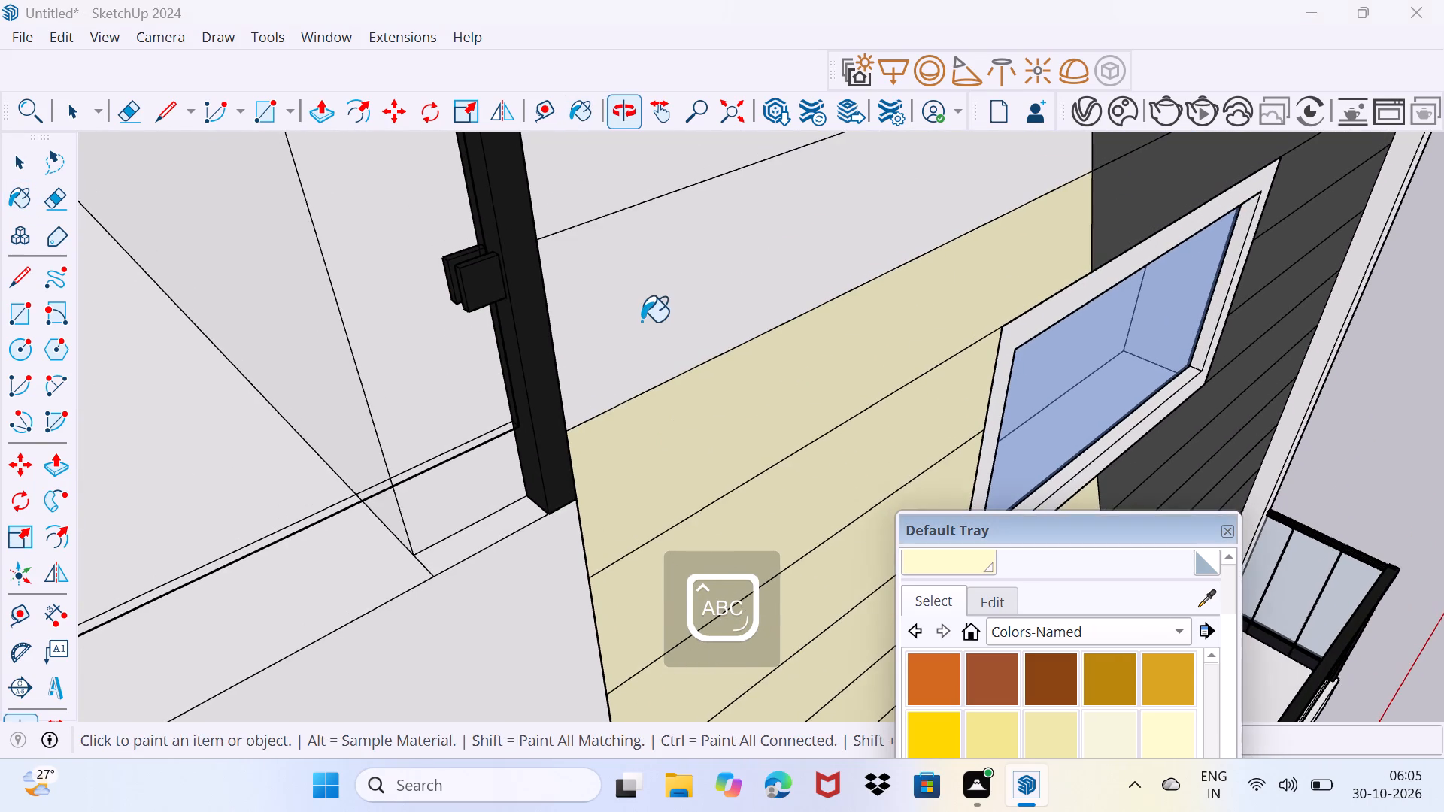
{"action": "left_click", "coordinate": [642, 322]}
{"action": "left_click", "coordinate": [599, 222]}
Paint the remaining white cladding strips pale yellow up to the tip of the diagonal below the roof frame.
{"action": "scroll", "coordinate": [597, 222], "scroll_direction": "down", "scroll_amount": 11}
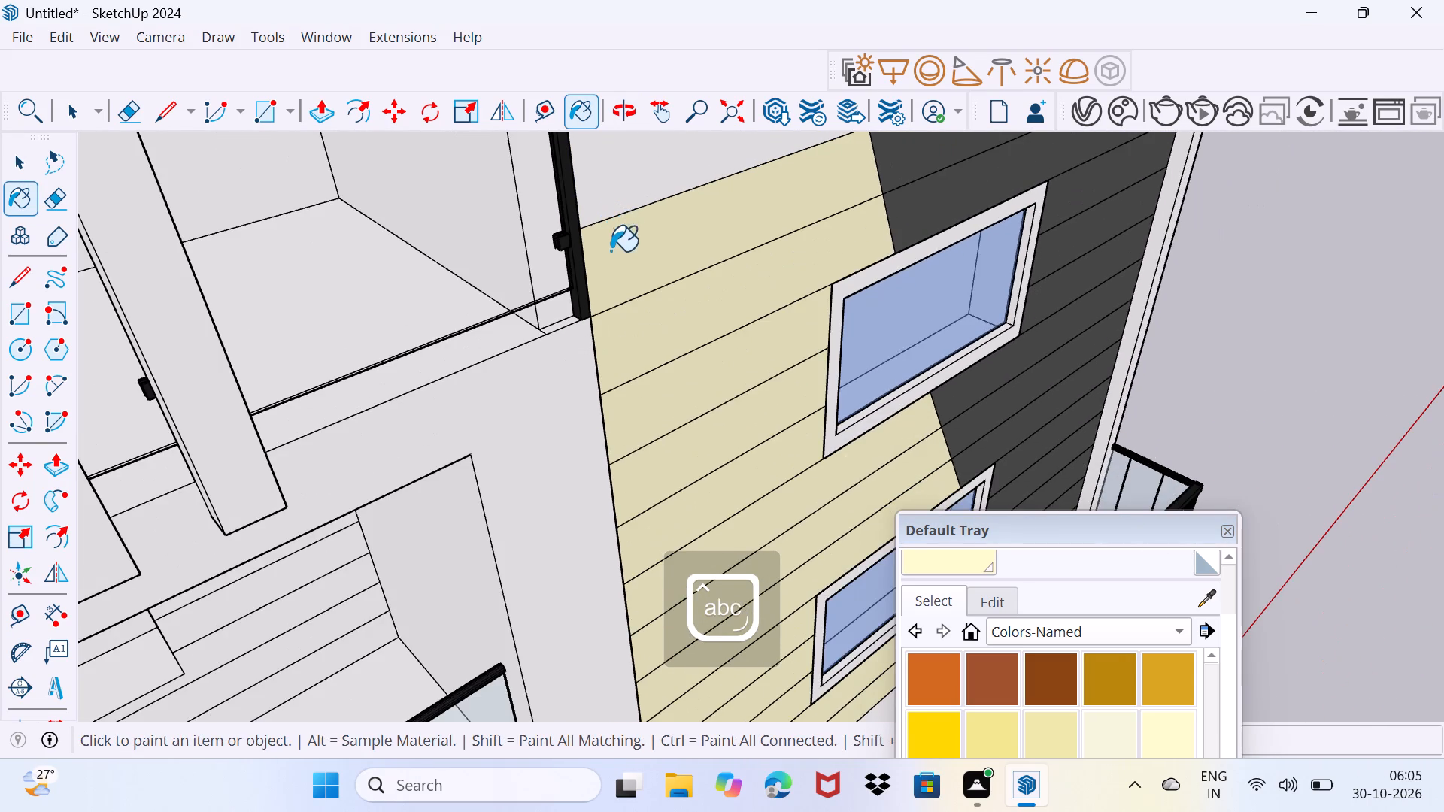
{"action": "scroll", "coordinate": [611, 251], "scroll_direction": "down", "scroll_amount": 2}
{"action": "middle_click_drag", "start_coordinate": [617, 269], "coordinate": [320, 413]}
{"action": "scroll", "coordinate": [460, 301], "scroll_direction": "down", "scroll_amount": 1}
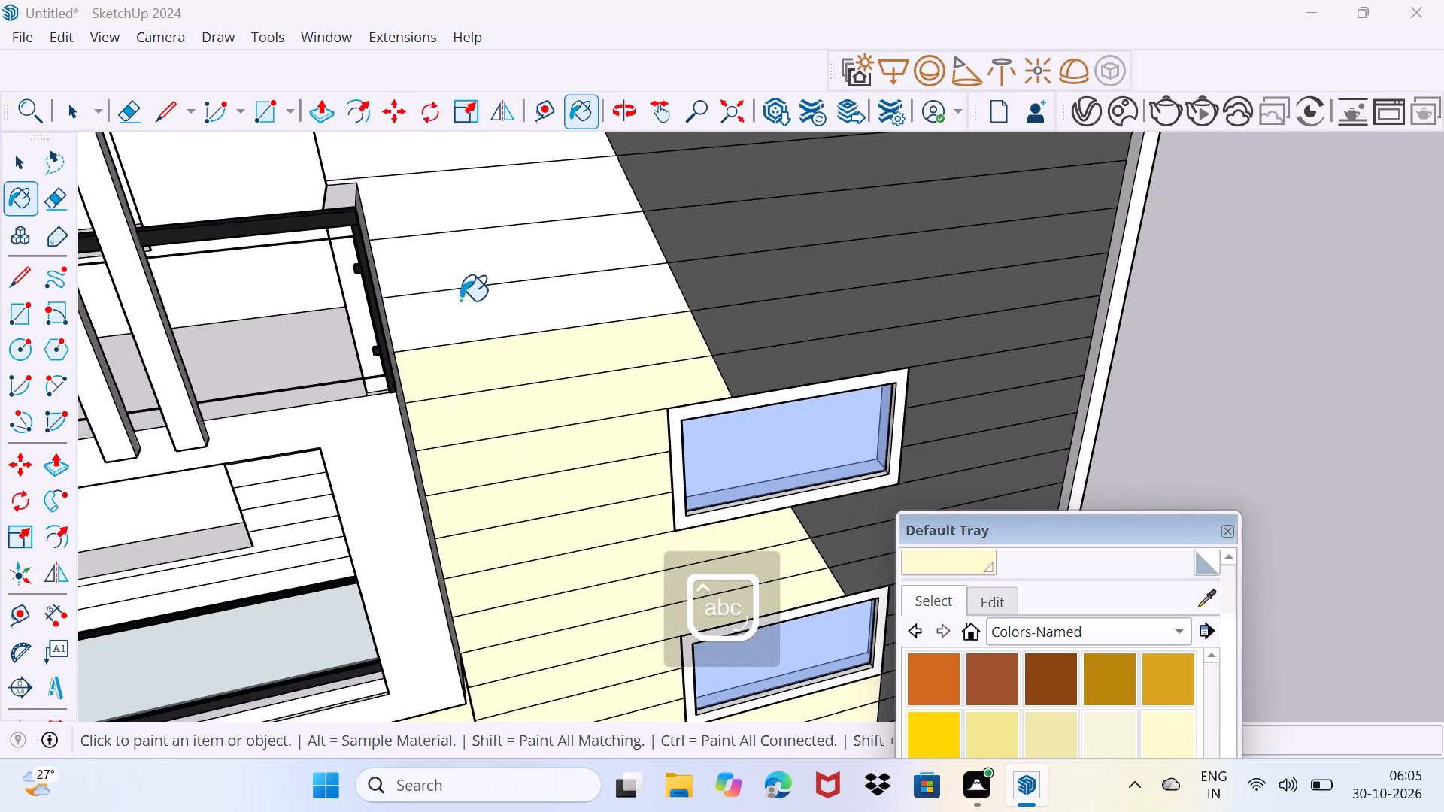
{"action": "scroll", "coordinate": [460, 301], "scroll_direction": "down", "scroll_amount": 2}
{"action": "middle_click_drag", "start_coordinate": [461, 301], "coordinate": [492, 474]}
{"action": "scroll", "coordinate": [488, 460], "scroll_direction": "down", "scroll_amount": 1, "text": "shift"}
{"action": "left_click", "coordinate": [497, 477]}
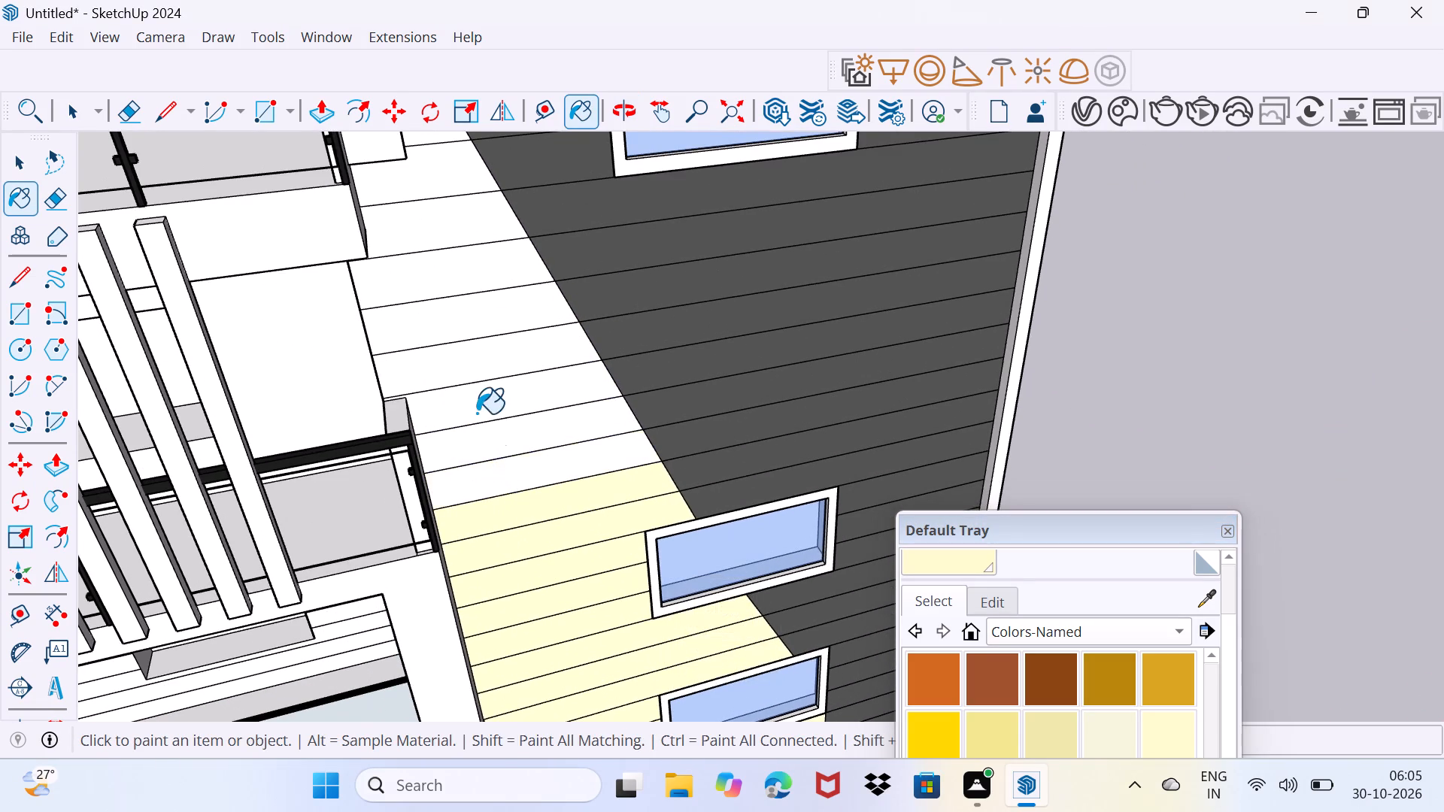
{"action": "left_click", "coordinate": [477, 409]}
{"action": "left_click", "coordinate": [472, 432]}
{"action": "left_click", "coordinate": [463, 347]}
{"action": "left_click", "coordinate": [457, 304]}
{"action": "left_click", "coordinate": [457, 279]}
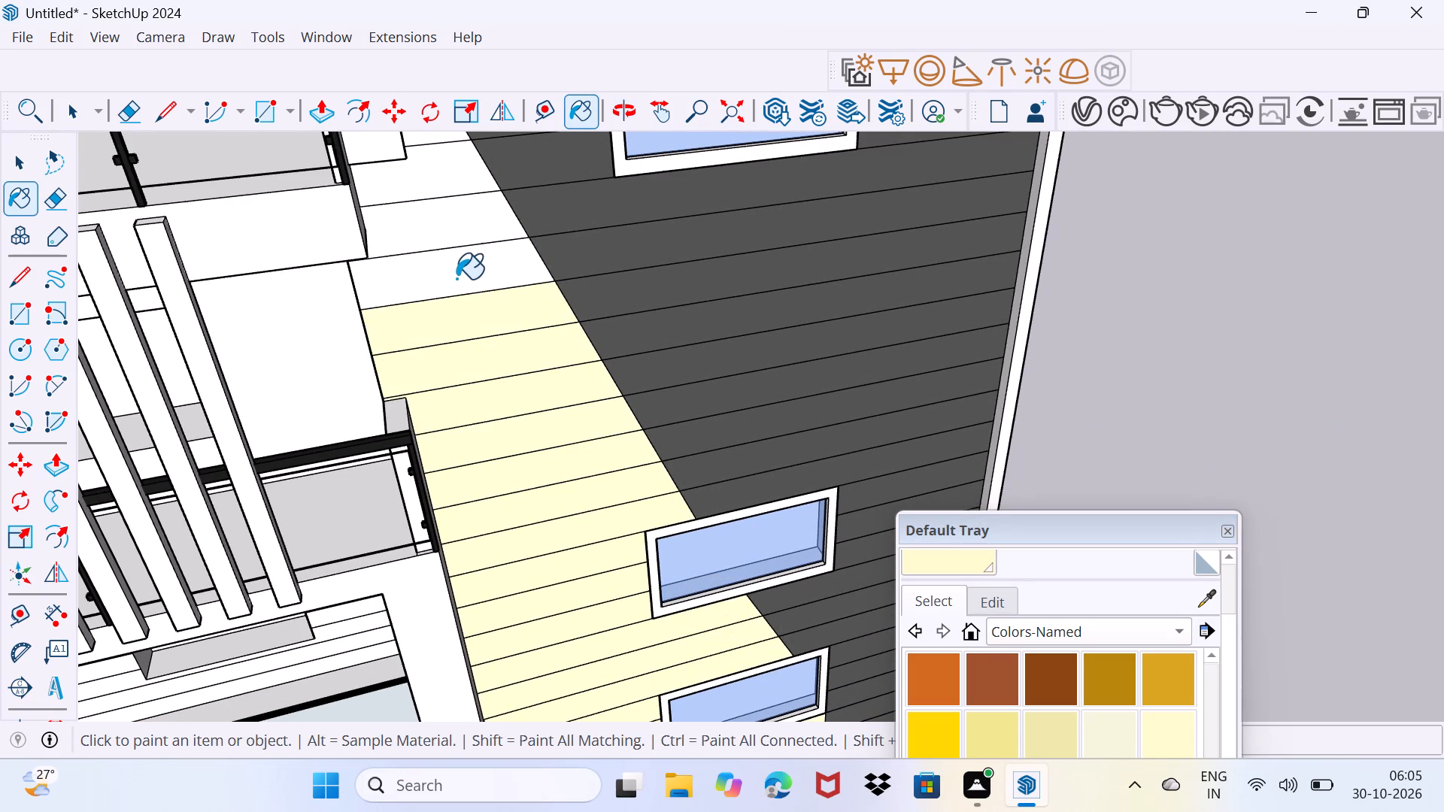
{"action": "left_click", "coordinate": [445, 224]}
{"action": "left_click", "coordinate": [441, 192]}
{"action": "middle_click_drag", "start_coordinate": [441, 189], "coordinate": [423, 457]}
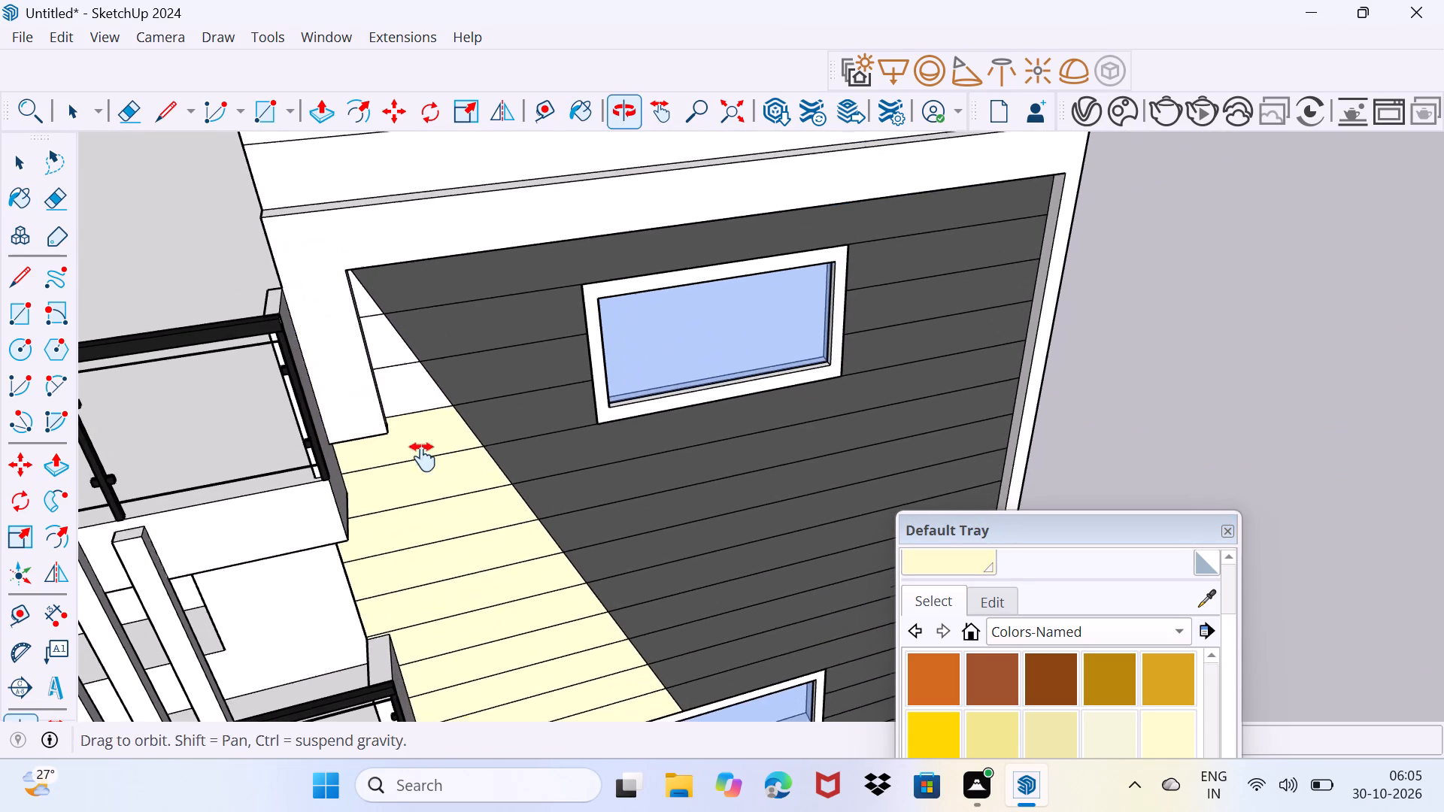
{"action": "middle_click_drag", "start_coordinate": [423, 457], "coordinate": [423, 452]}
{"action": "left_click", "coordinate": [413, 392]}
{"action": "left_click", "coordinate": [390, 348]}
{"action": "left_click", "coordinate": [363, 304]}
Paint the cladding strips above, below and on the outer side of the window recess in the framed balcony pale yellow.
{"action": "scroll", "coordinate": [444, 392], "scroll_direction": "down", "scroll_amount": 1}
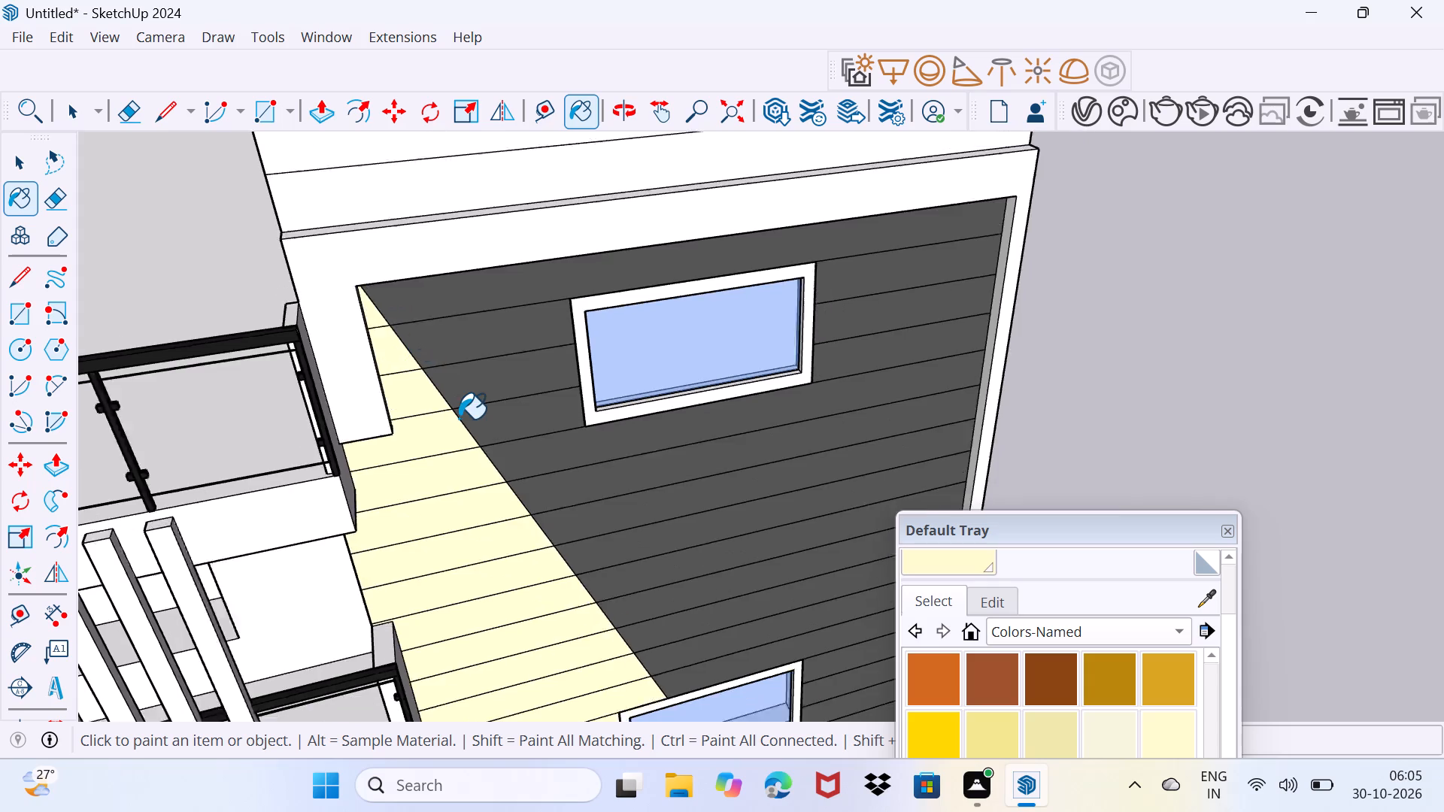
{"action": "scroll", "coordinate": [459, 419], "scroll_direction": "down", "scroll_amount": 7}
{"action": "middle_click_drag", "start_coordinate": [482, 551], "coordinate": [512, 338]}
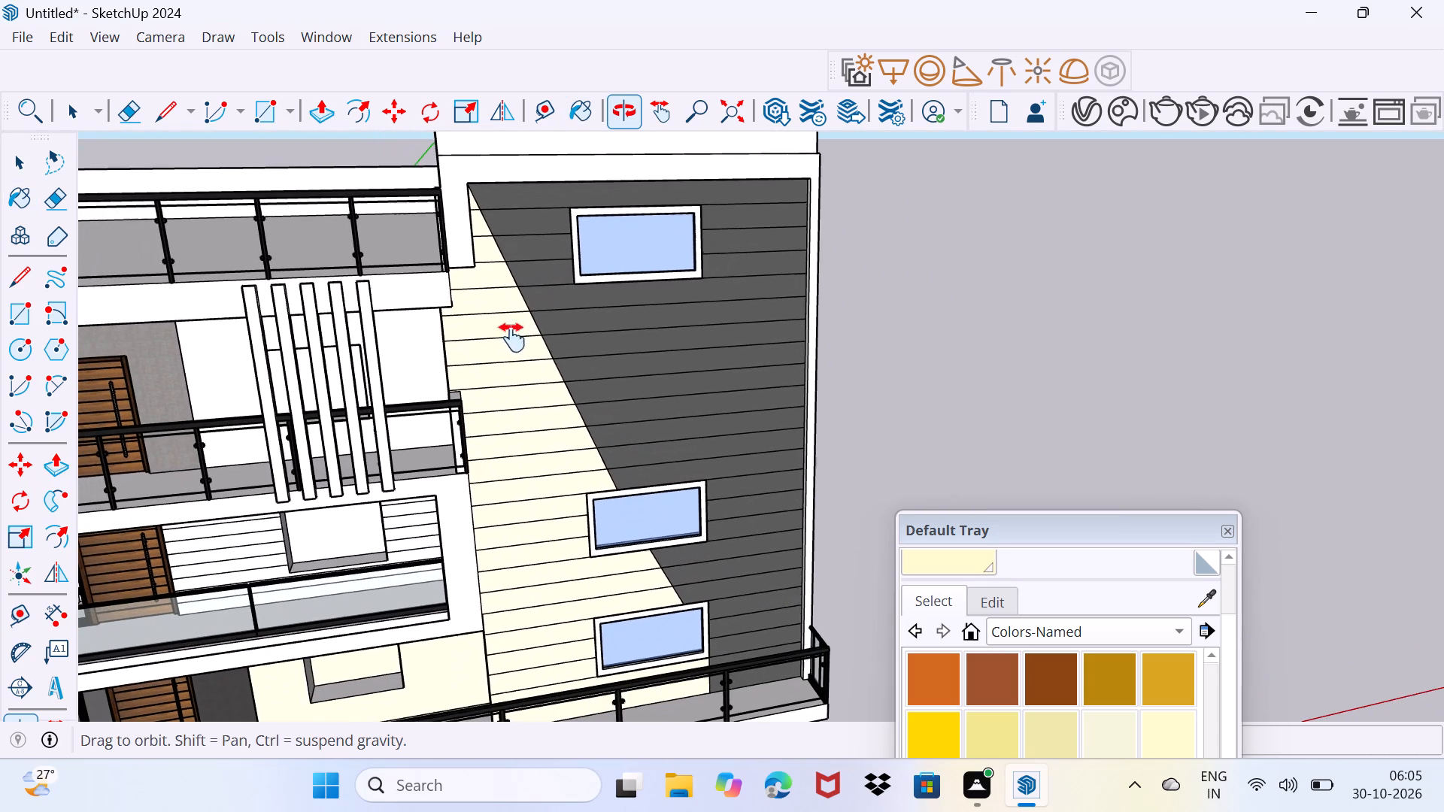
{"action": "middle_click_drag", "start_coordinate": [512, 338], "coordinate": [512, 337]}
{"action": "scroll", "coordinate": [400, 556], "scroll_direction": "up", "scroll_amount": 8}
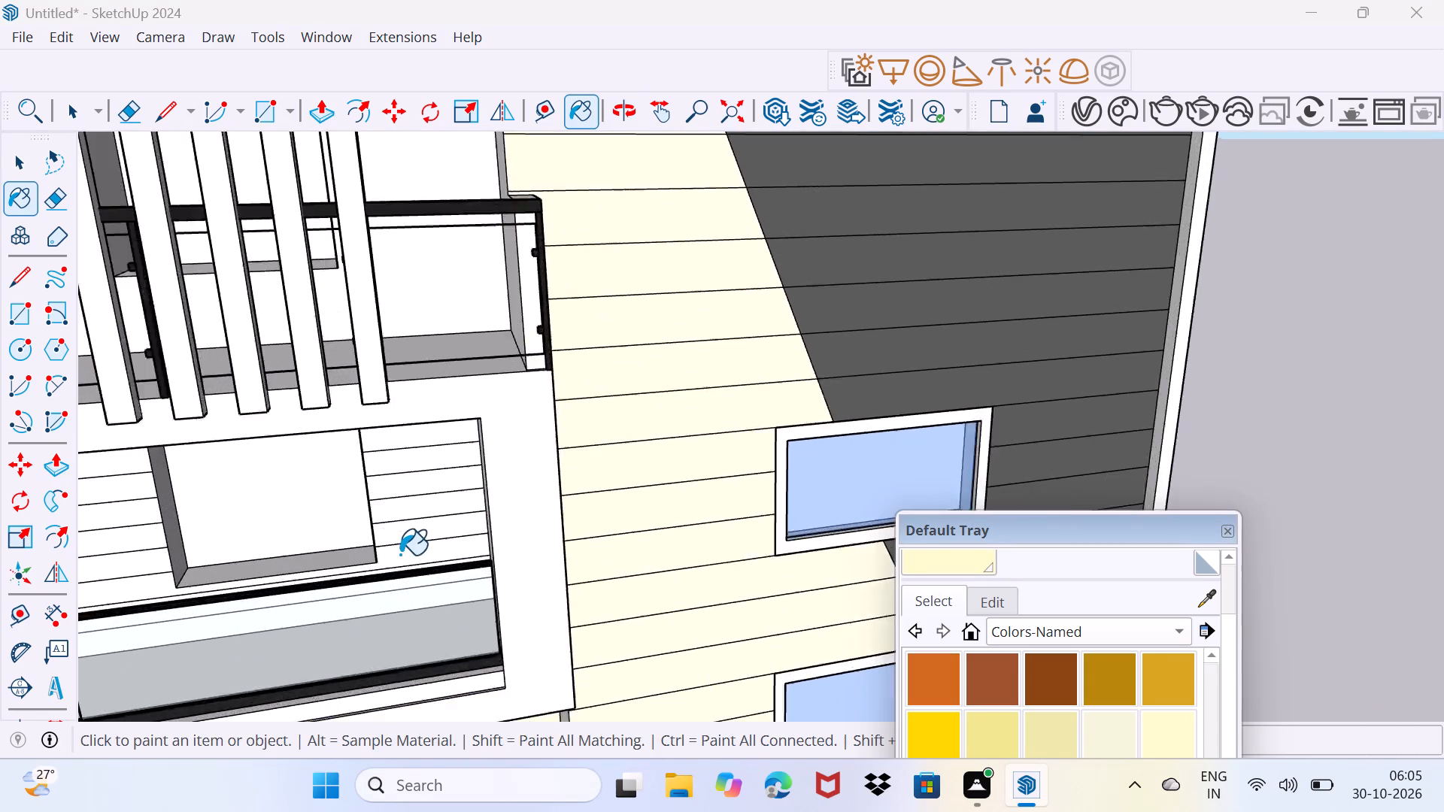
{"action": "scroll", "coordinate": [400, 555], "scroll_direction": "up", "scroll_amount": 6}
{"action": "middle_click_drag", "start_coordinate": [399, 528], "coordinate": [441, 524]}
{"action": "left_click", "coordinate": [422, 292]}
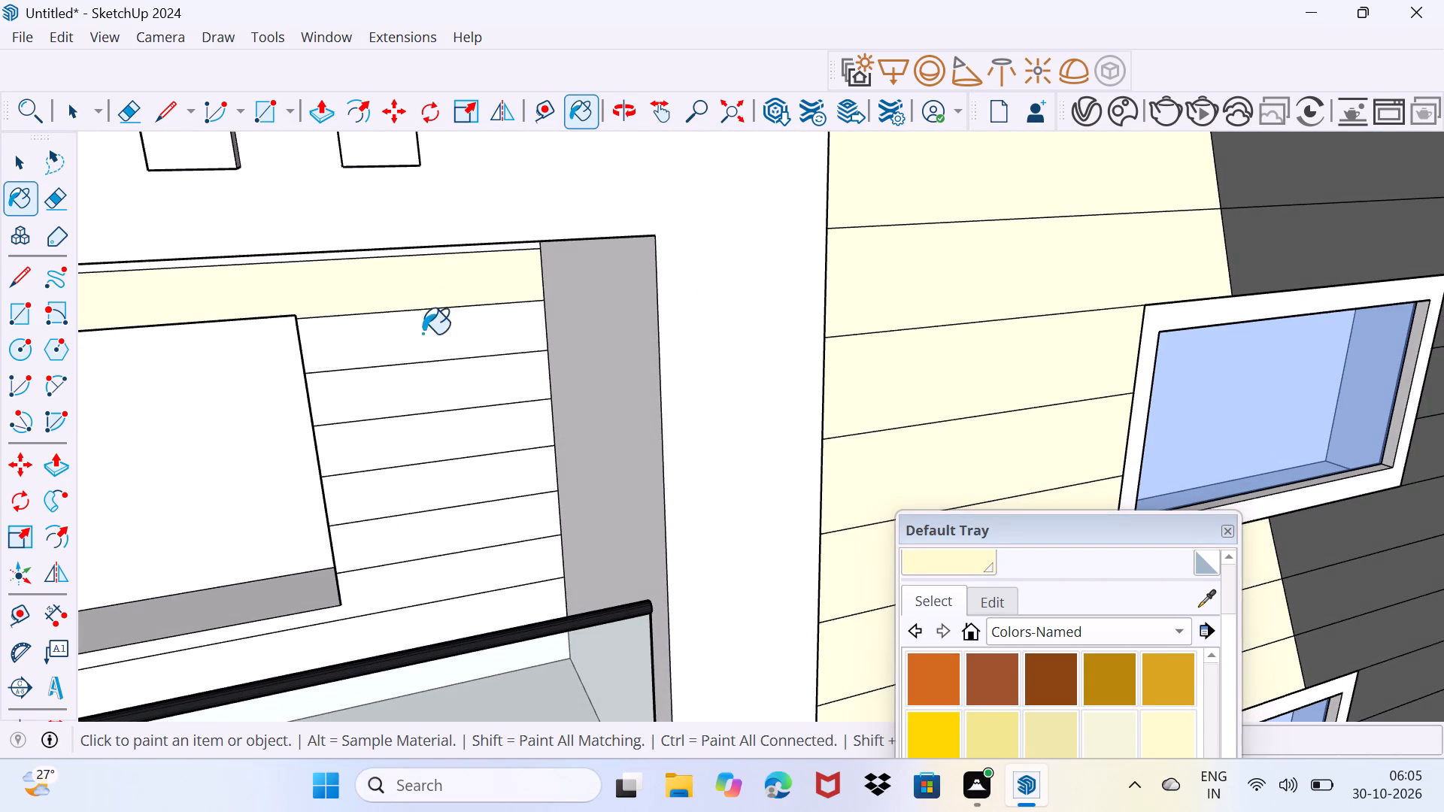
{"action": "left_click", "coordinate": [422, 332]}
{"action": "left_click", "coordinate": [425, 384]}
{"action": "left_click", "coordinate": [429, 427]}
{"action": "left_click", "coordinate": [428, 479]}
{"action": "left_click", "coordinate": [423, 522]}
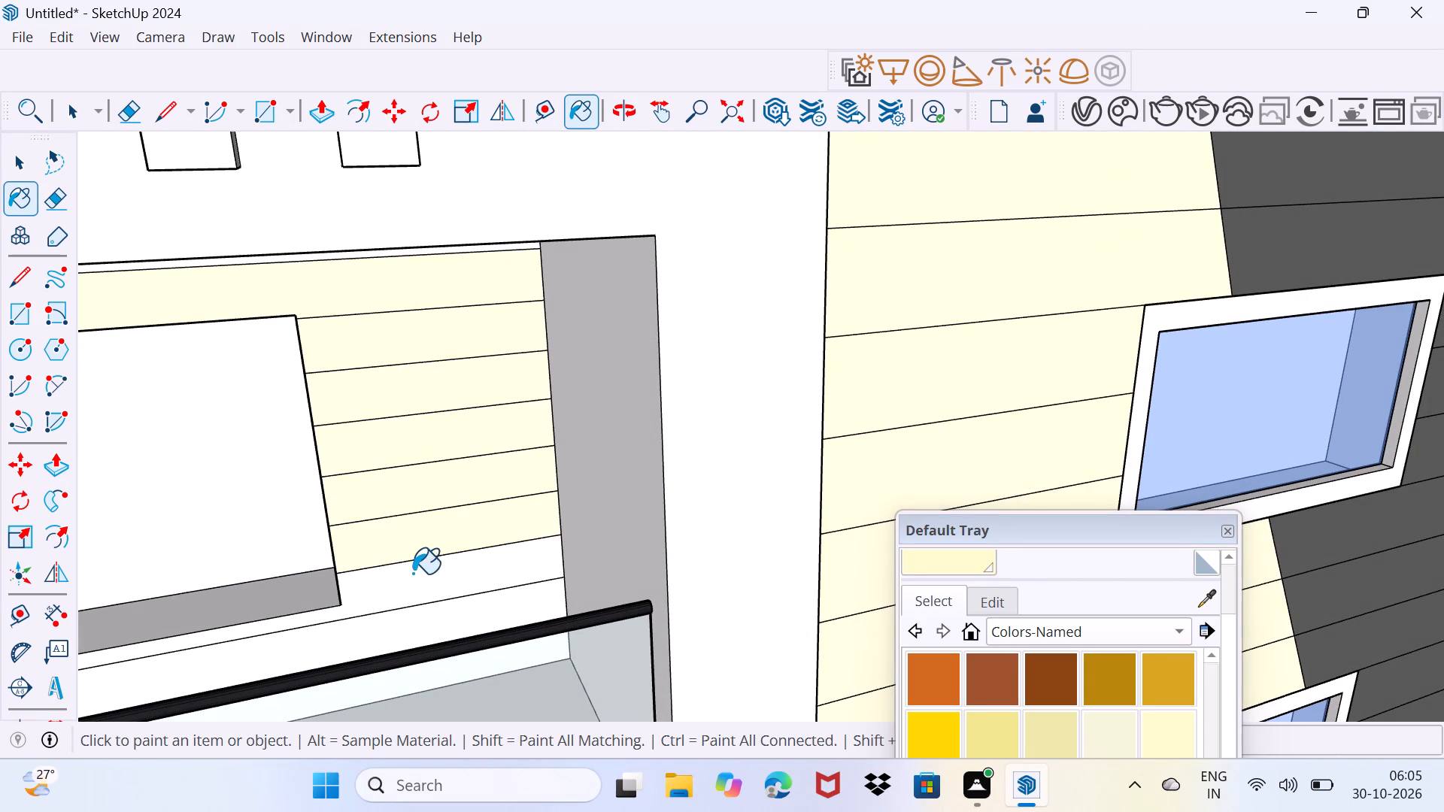
{"action": "left_click", "coordinate": [413, 574]}
{"action": "left_click", "coordinate": [399, 618]}
Paint the white cladding strips between the door and the window recess in the framed balcony pale yellow.
{"action": "middle_click_drag", "start_coordinate": [331, 596], "coordinate": [899, 477]}
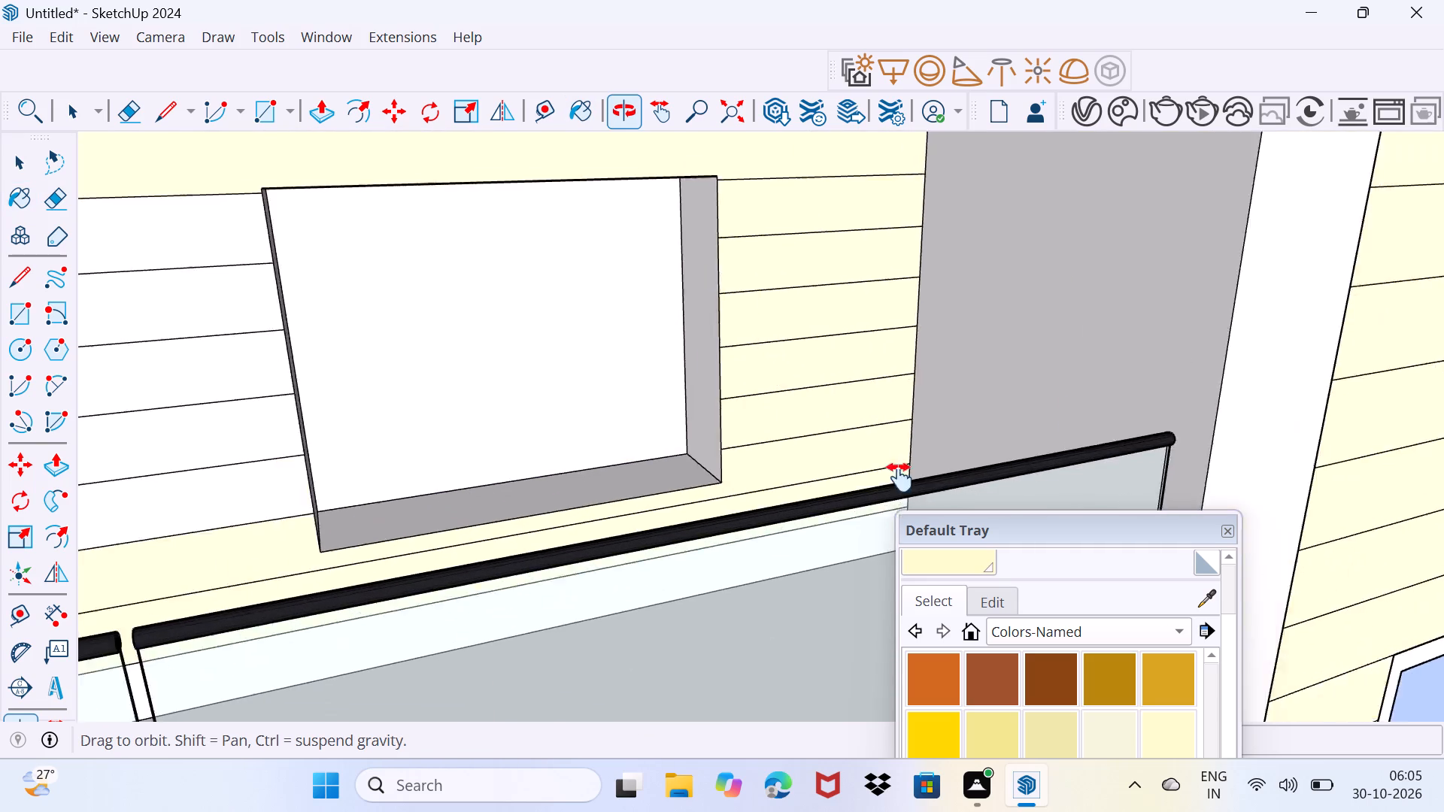
{"action": "middle_click_drag", "start_coordinate": [899, 477], "coordinate": [908, 480]}
{"action": "left_click", "coordinate": [424, 276]}
{"action": "left_click", "coordinate": [420, 336]}
{"action": "left_click", "coordinate": [394, 389]}
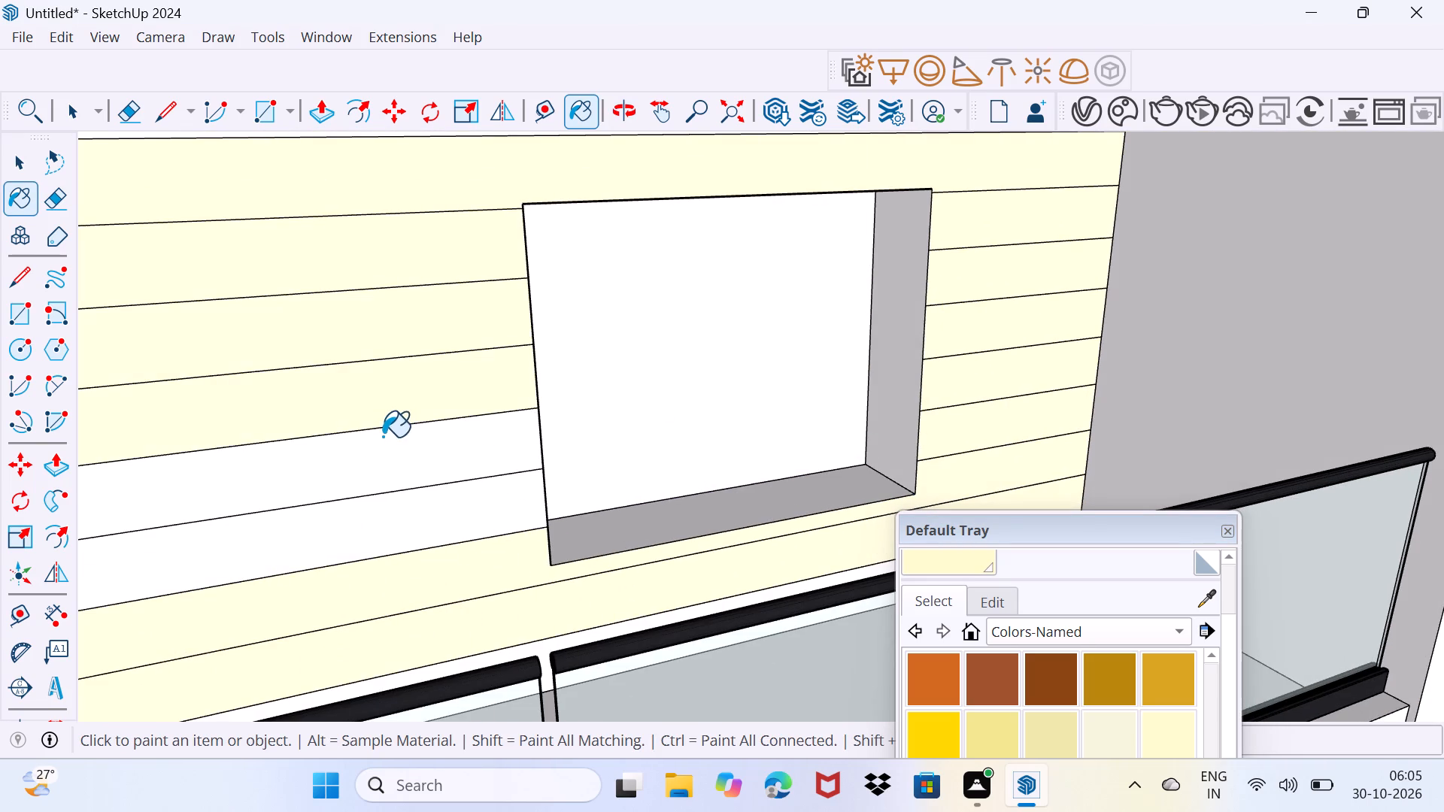
{"action": "left_click", "coordinate": [381, 436]}
{"action": "left_click", "coordinate": [356, 520]}
{"action": "left_click", "coordinate": [335, 575]}
{"action": "scroll", "coordinate": [366, 527], "scroll_direction": "down", "scroll_amount": 4}
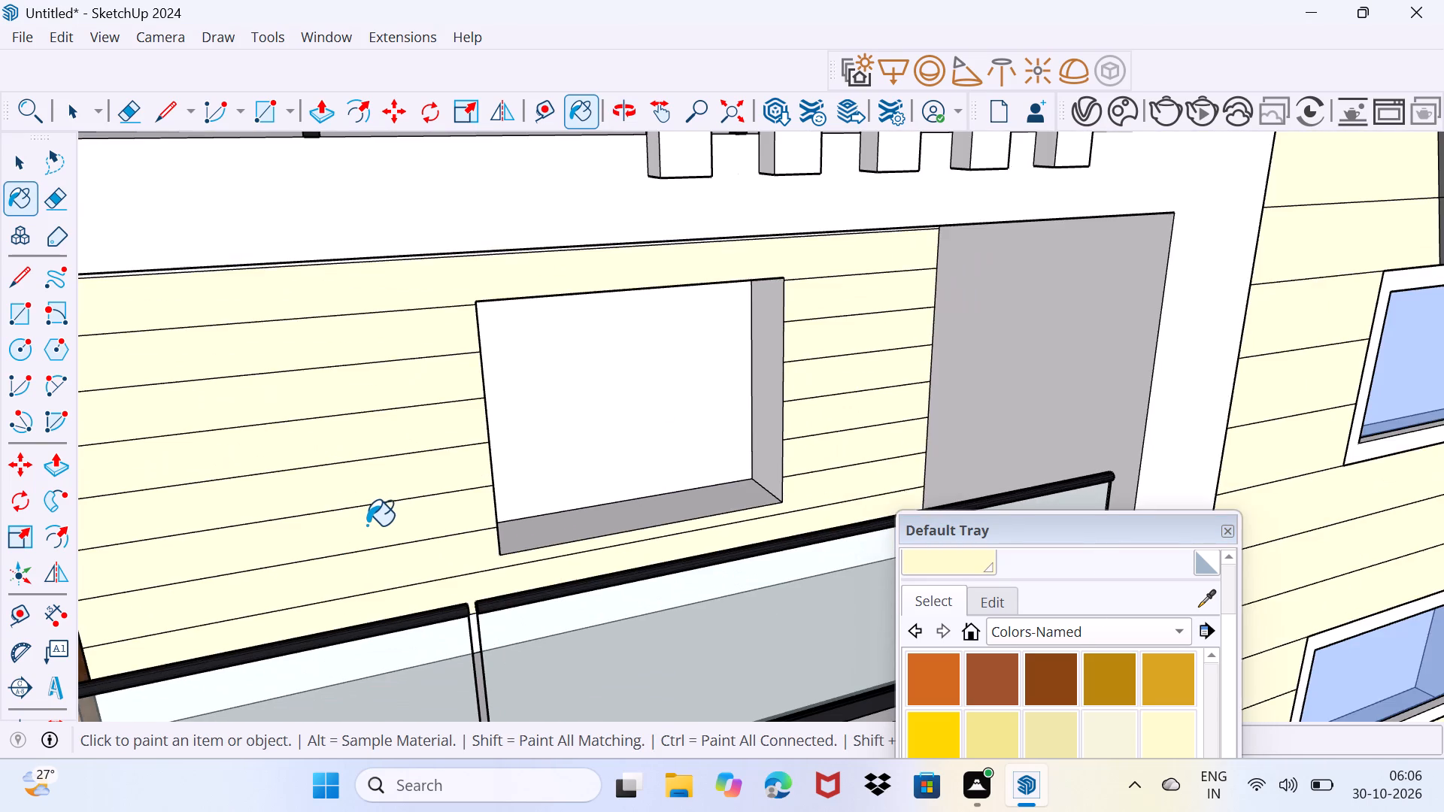
Paint the back face, sill and side faces of the framed balcony's window recess pale yellow.
{"action": "scroll", "coordinate": [375, 512], "scroll_direction": "down", "scroll_amount": 1}
{"action": "left_click", "coordinate": [639, 402]}
{"action": "scroll", "coordinate": [637, 421], "scroll_direction": "up", "scroll_amount": 4}
{"action": "middle_click_drag", "start_coordinate": [637, 423], "coordinate": [497, 465]}
{"action": "left_click", "coordinate": [493, 538]}
{"action": "left_click", "coordinate": [409, 429]}
{"action": "middle_click_drag", "start_coordinate": [514, 431], "coordinate": [696, 448]}
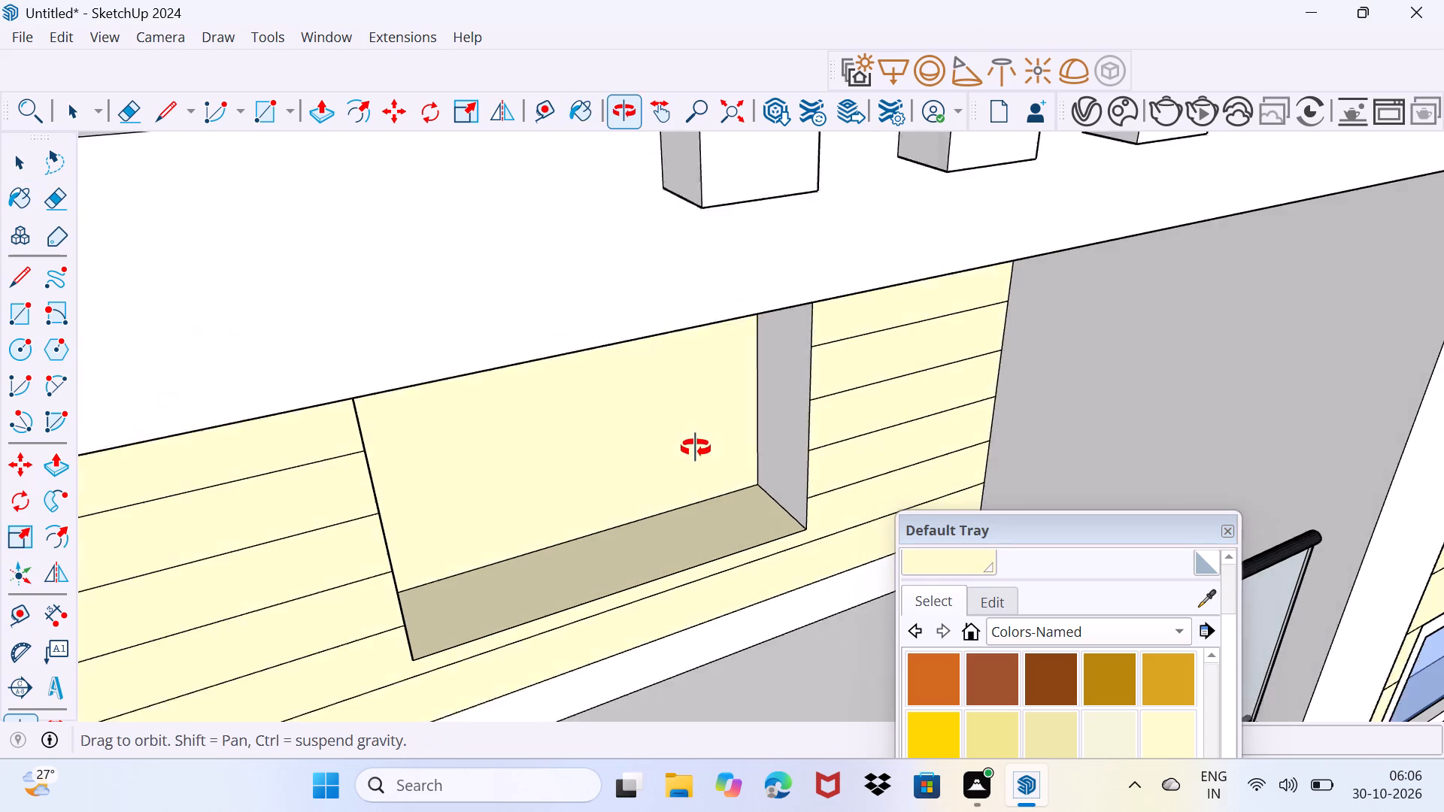
{"action": "middle_click_drag", "start_coordinate": [696, 448], "coordinate": [699, 439]}
{"action": "left_click", "coordinate": [787, 408]}
{"action": "left_click", "coordinate": [772, 617]}
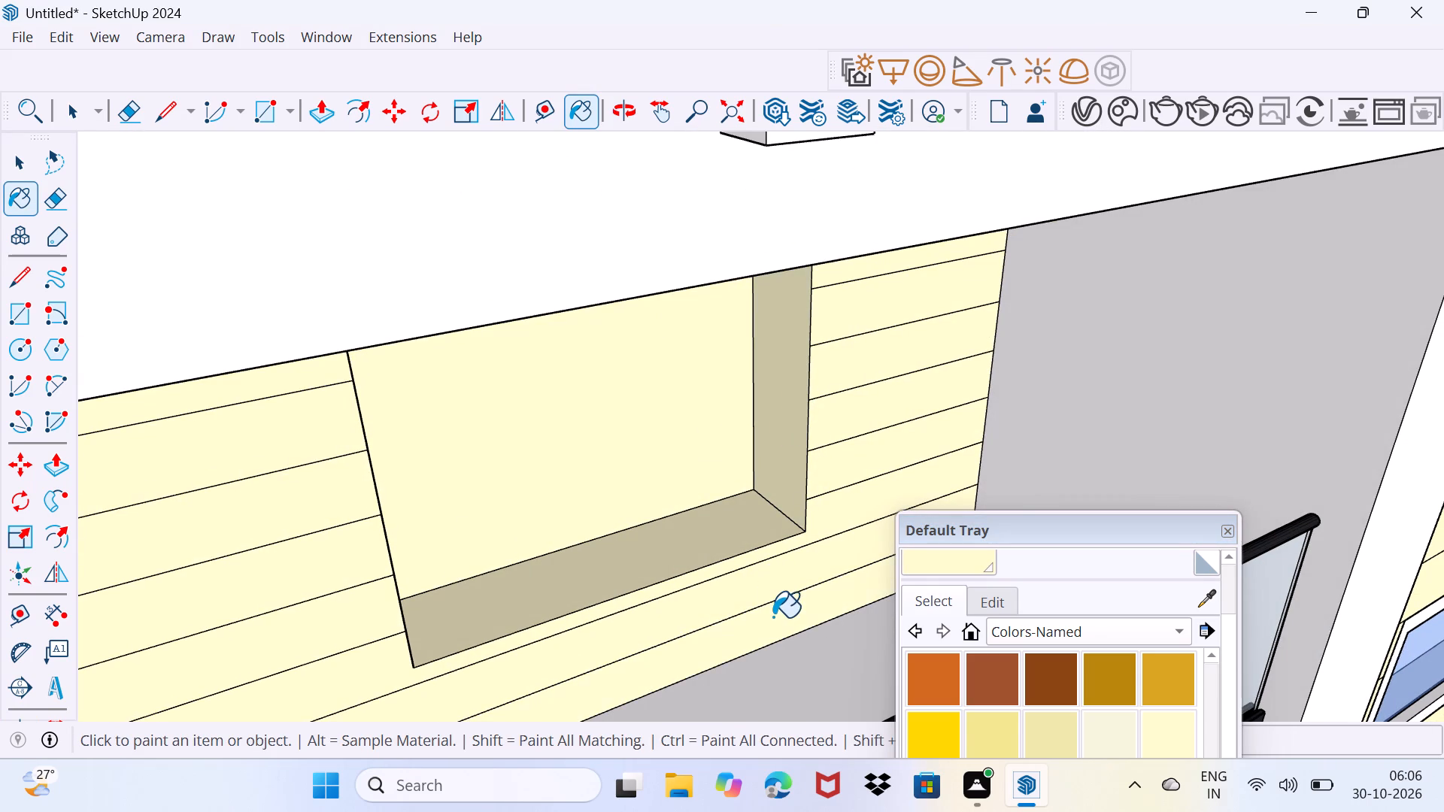
{"action": "key", "text": "space"}
Paint the wall around the window on the lowest balcony with the khaki swatch from Colors-Named.
{"action": "scroll", "coordinate": [766, 611], "scroll_direction": "down", "scroll_amount": 9}
{"action": "middle_click_drag", "start_coordinate": [757, 612], "coordinate": [675, 514]}
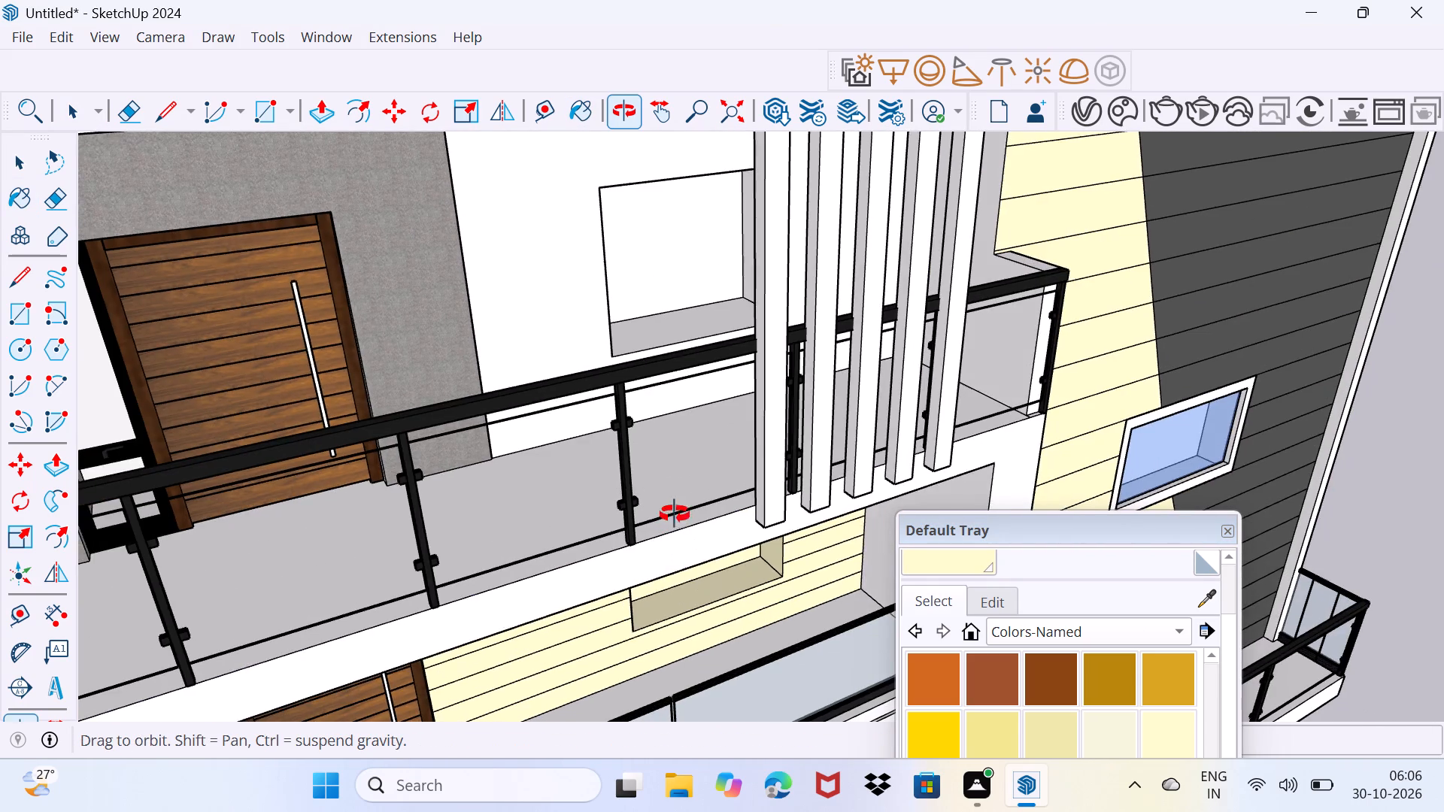
{"action": "middle_click_drag", "start_coordinate": [675, 514], "coordinate": [678, 487]}
{"action": "scroll", "coordinate": [678, 487], "scroll_direction": "down", "scroll_amount": 10}
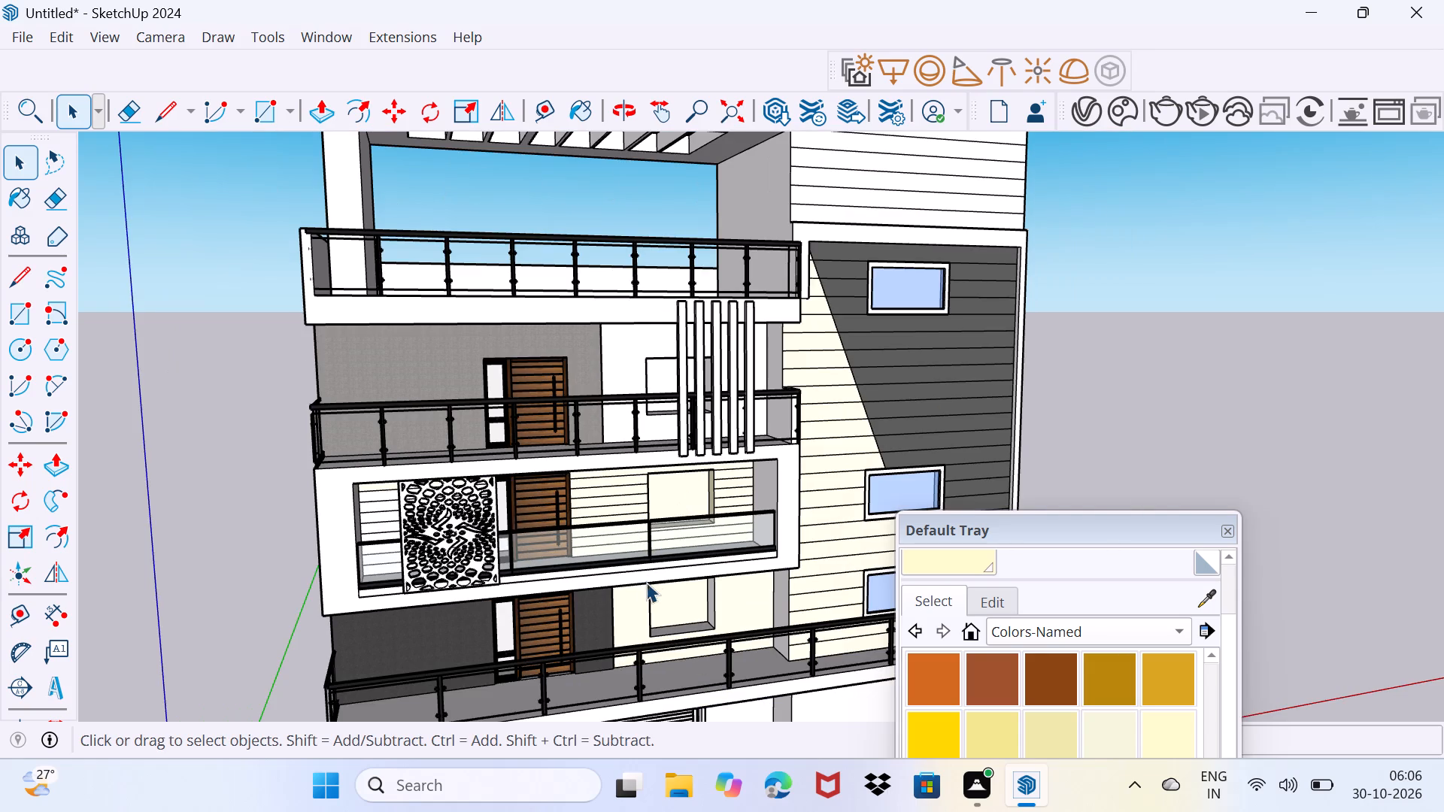
{"action": "scroll", "coordinate": [642, 586], "scroll_direction": "up", "scroll_amount": 4}
{"action": "scroll", "coordinate": [1067, 696], "scroll_direction": "down", "scroll_amount": 3}
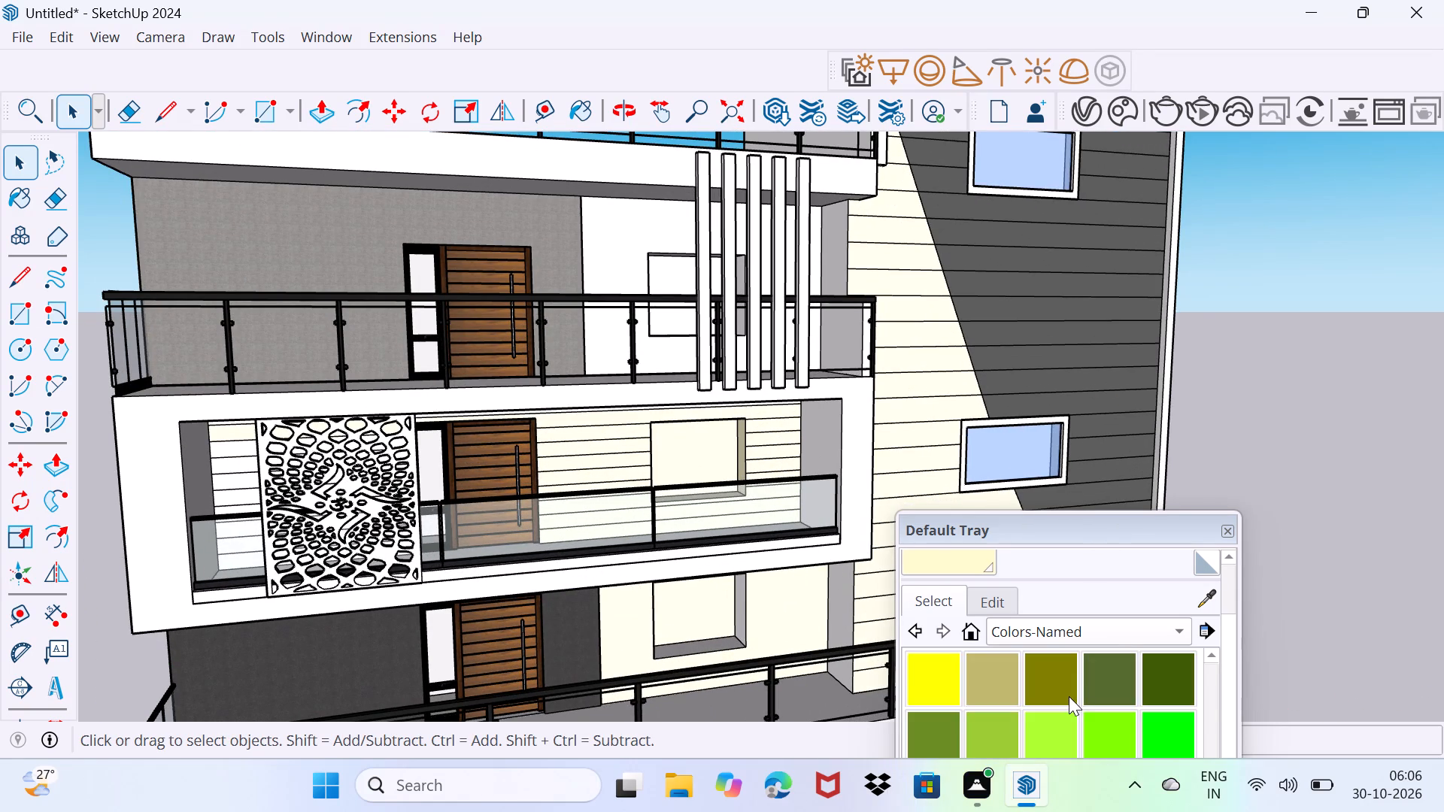
{"action": "scroll", "coordinate": [1069, 696], "scroll_direction": "up", "scroll_amount": 1}
{"action": "scroll", "coordinate": [1069, 696], "scroll_direction": "down", "scroll_amount": 1}
{"action": "left_click", "coordinate": [987, 692]}
{"action": "scroll", "coordinate": [621, 559], "scroll_direction": "up", "scroll_amount": 3}
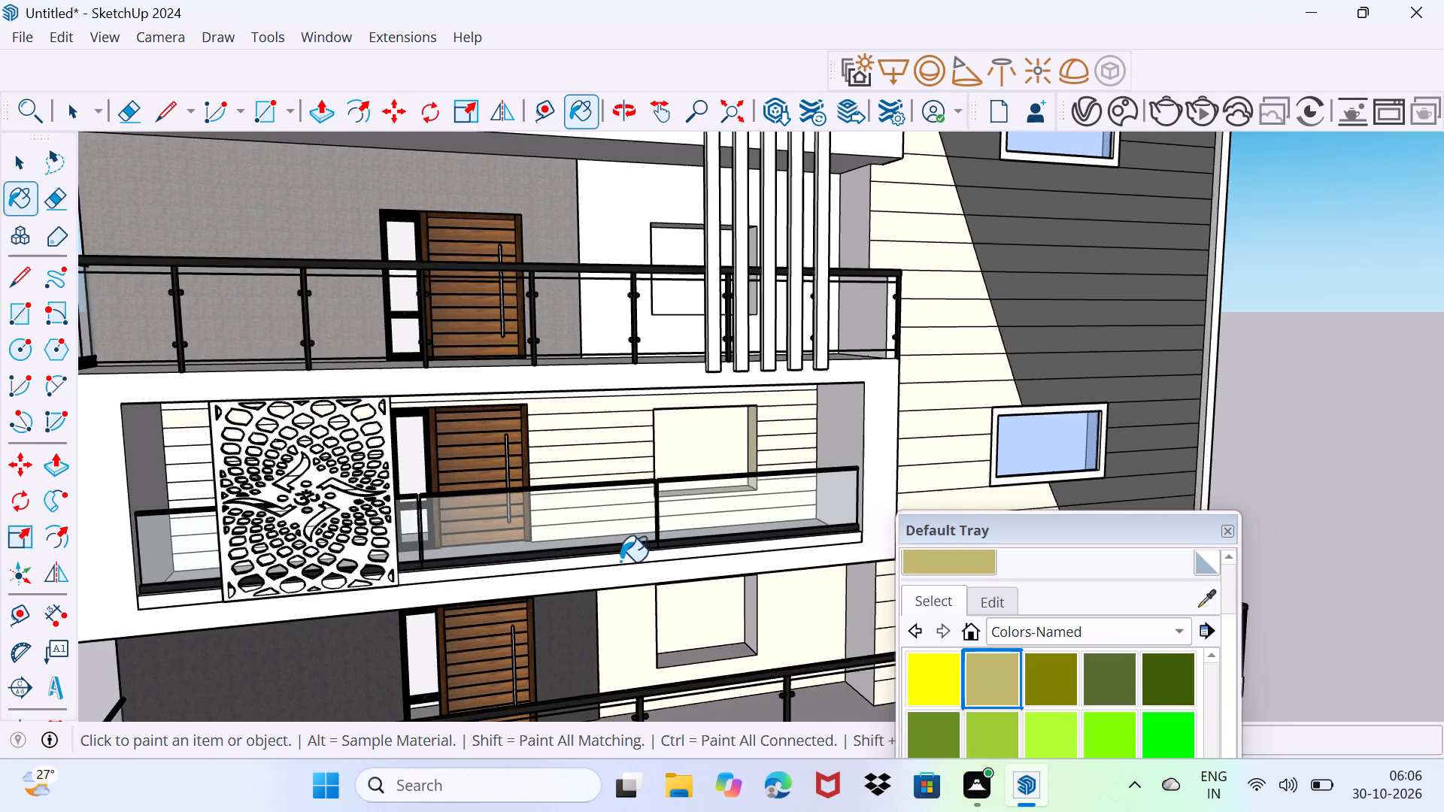
{"action": "scroll", "coordinate": [620, 562], "scroll_direction": "up", "scroll_amount": 2}
{"action": "left_click", "coordinate": [628, 626]}
Paint the white wall around the window on the balcony above the framed one with the same khaki.
{"action": "scroll", "coordinate": [1044, 660], "scroll_direction": "down", "scroll_amount": 3}
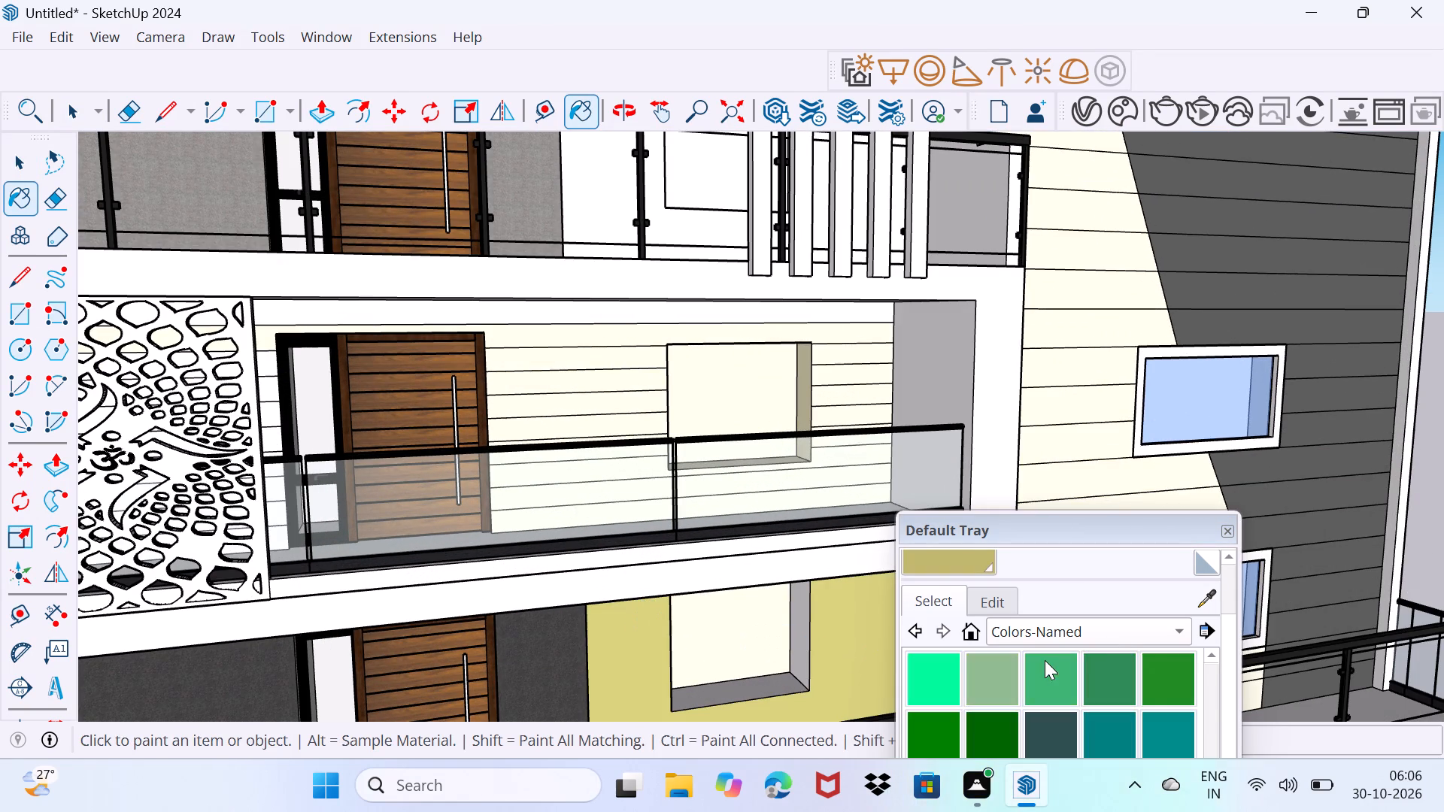
{"action": "scroll", "coordinate": [1045, 670], "scroll_direction": "down", "scroll_amount": 7}
{"action": "middle_click_drag", "start_coordinate": [651, 377], "coordinate": [711, 532]}
{"action": "scroll", "coordinate": [651, 377], "scroll_direction": "down", "scroll_amount": 1}
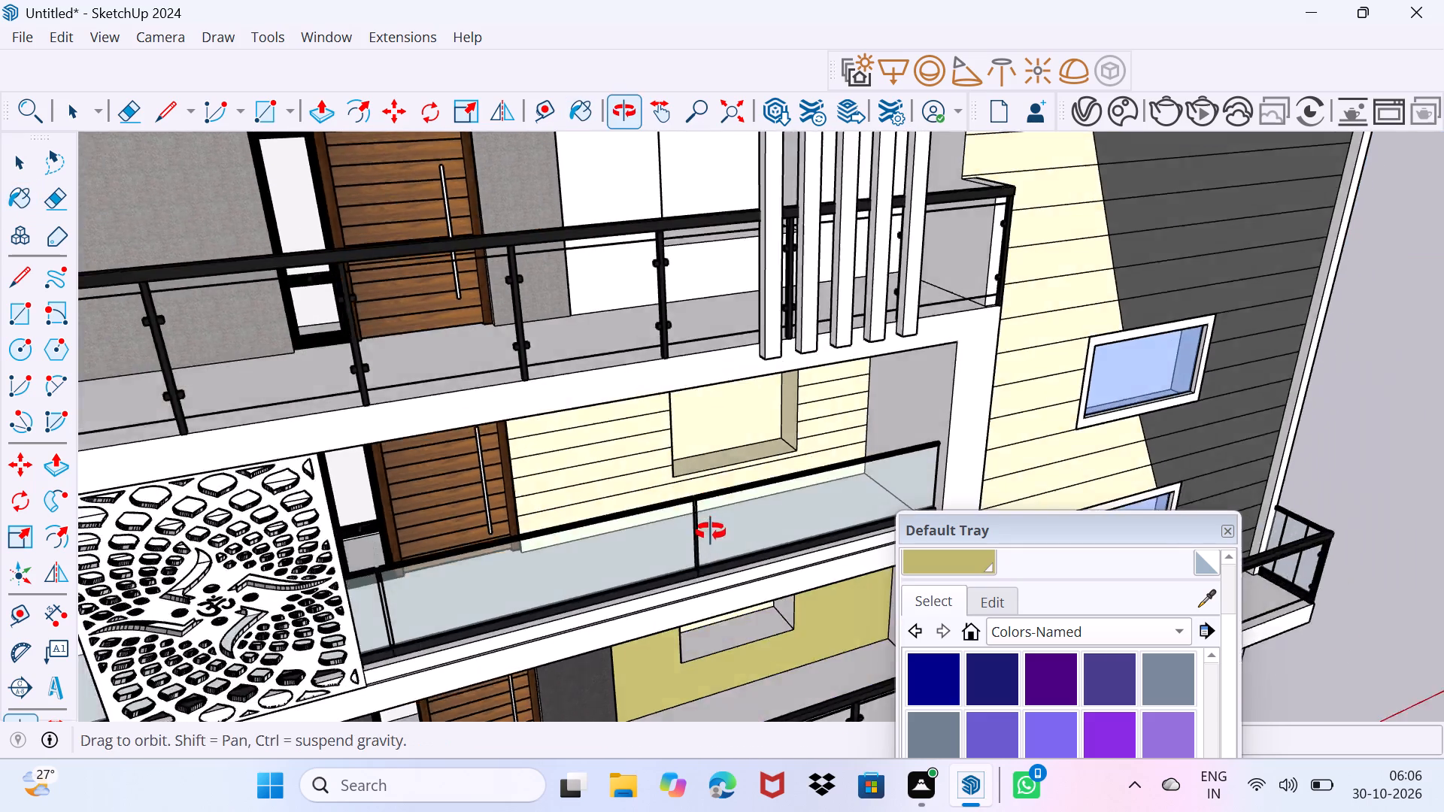
{"action": "middle_click_drag", "start_coordinate": [711, 532], "coordinate": [712, 529]}
{"action": "left_click", "coordinate": [624, 246]}
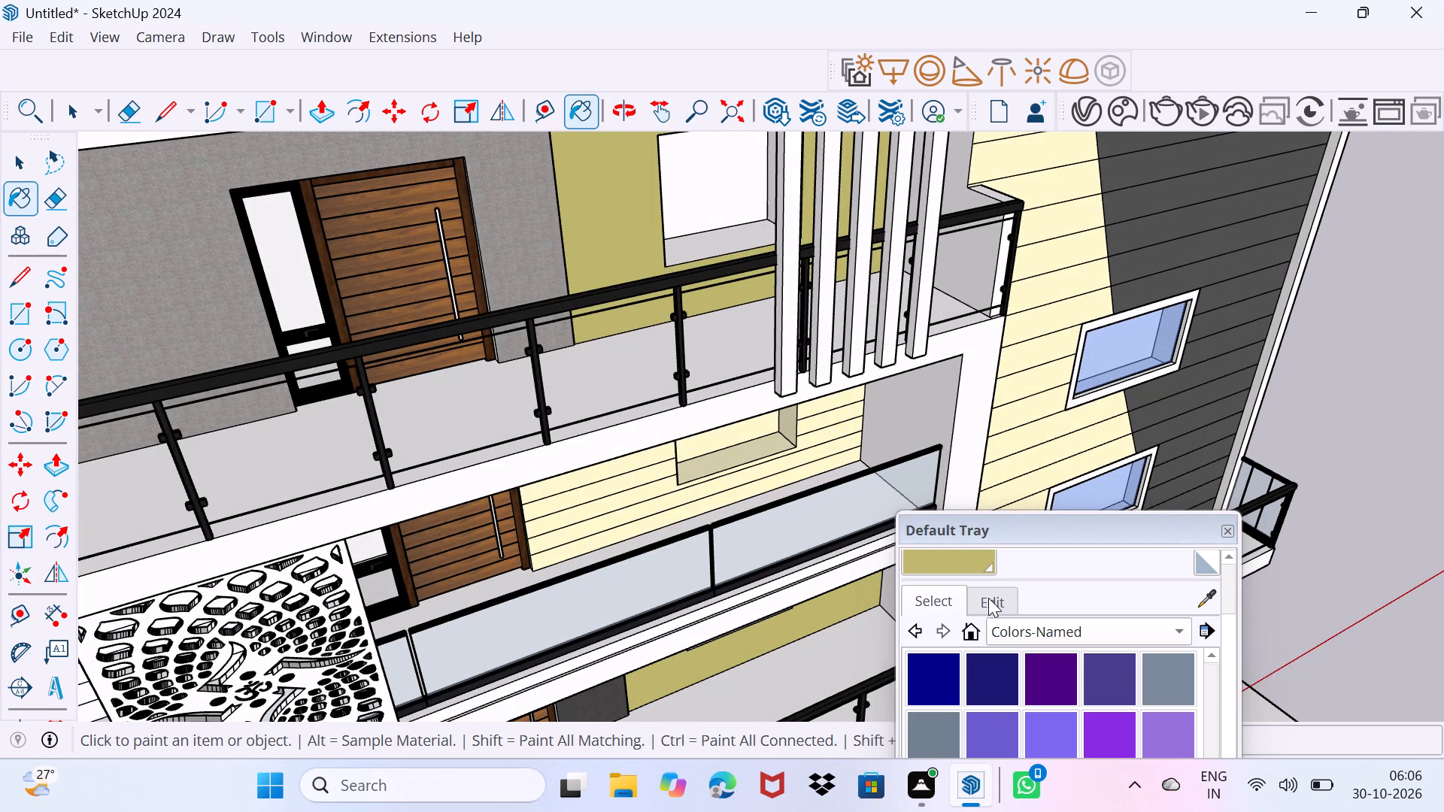
Edit the khaki wall material with the colour wheel, darkening it to a muted olive green.
{"action": "left_click", "coordinate": [989, 598]}
{"action": "scroll", "coordinate": [1044, 726], "scroll_direction": "down", "scroll_amount": 2}
{"action": "left_click_drag", "start_coordinate": [1033, 594], "coordinate": [1033, 596]}
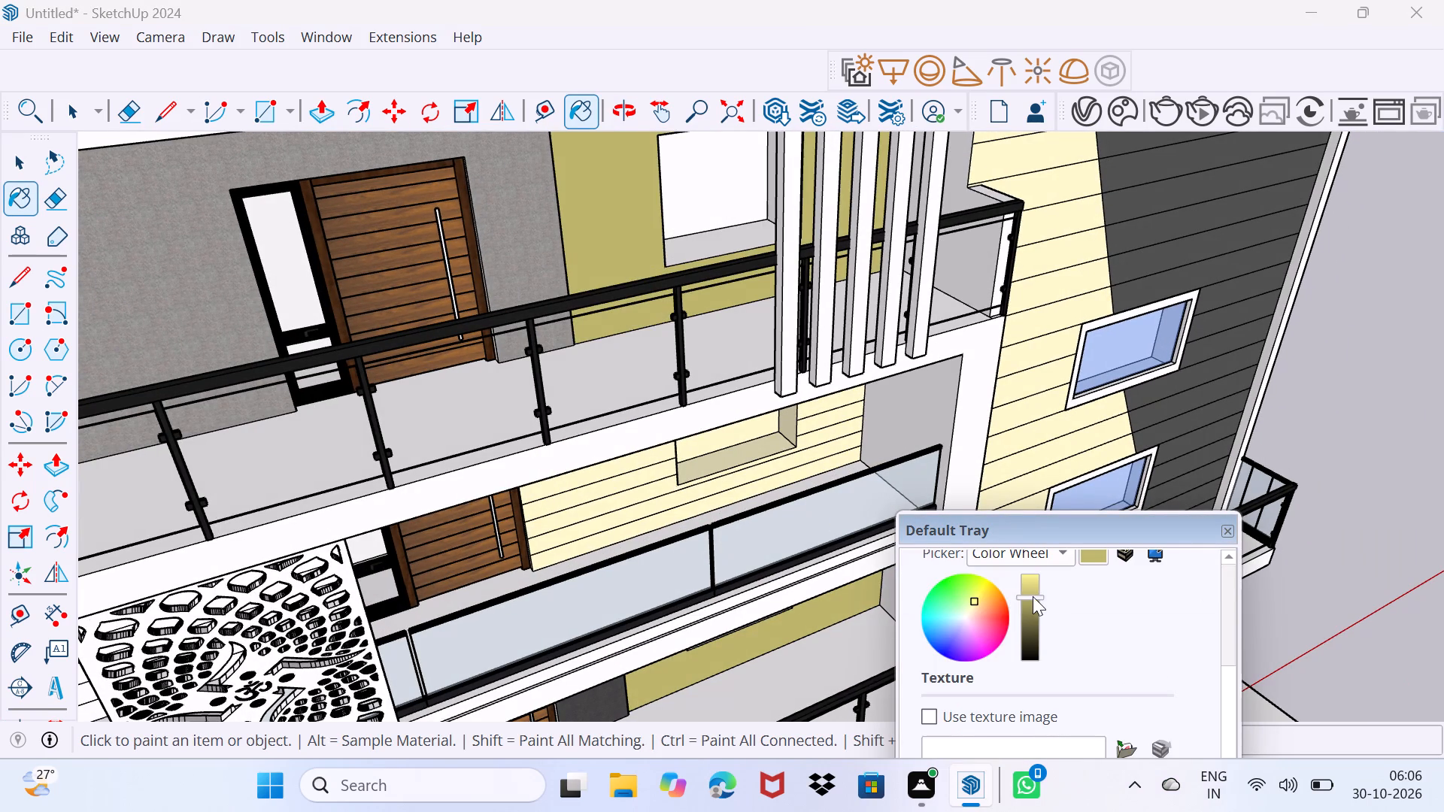
{"action": "left_click_drag", "start_coordinate": [1033, 596], "coordinate": [1034, 632]}
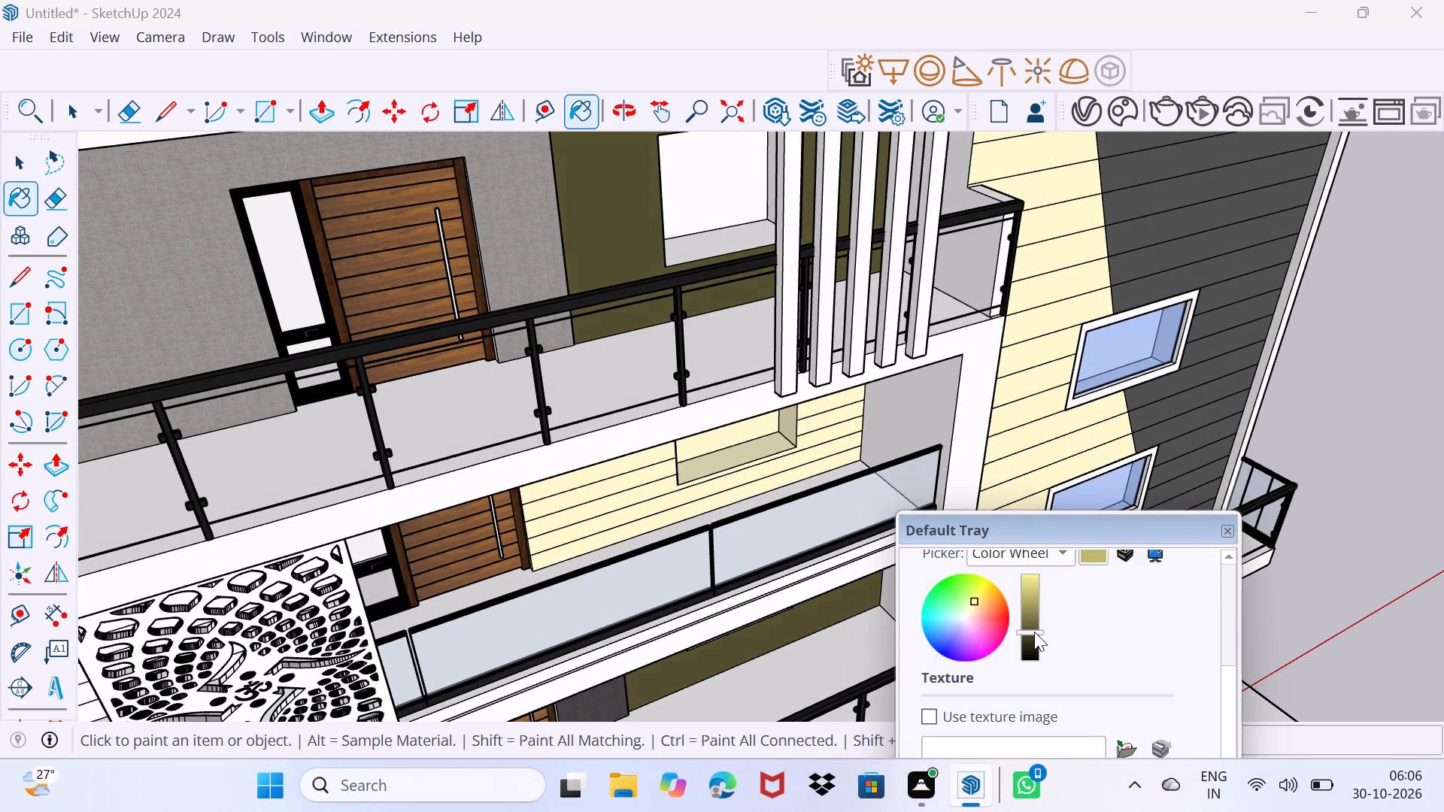
{"action": "left_click_drag", "start_coordinate": [1034, 632], "coordinate": [1034, 578]}
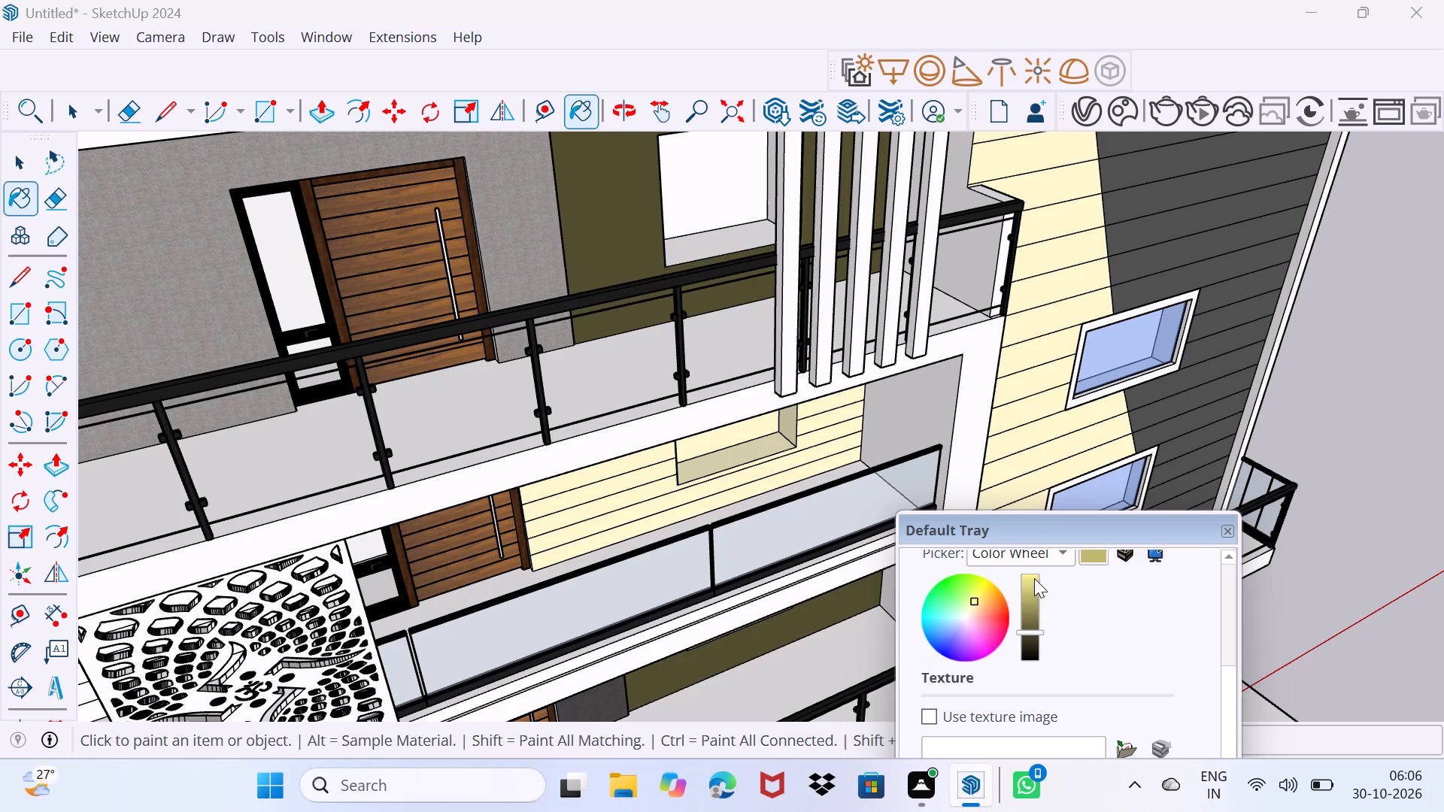
{"action": "left_click_drag", "start_coordinate": [1034, 578], "coordinate": [1049, 617]}
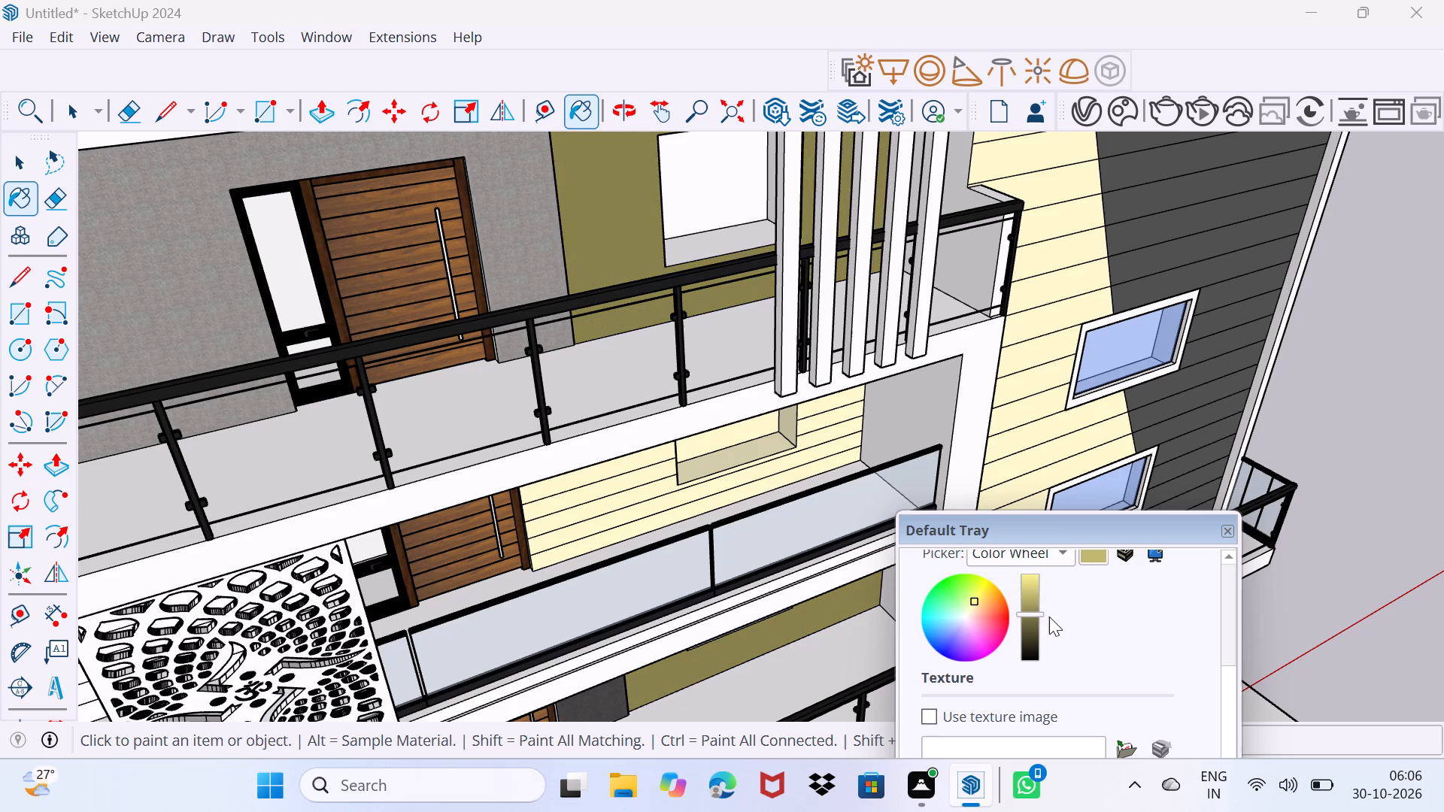
{"action": "left_click_drag", "start_coordinate": [1049, 617], "coordinate": [1050, 618]}
{"action": "left_click", "coordinate": [974, 600]}
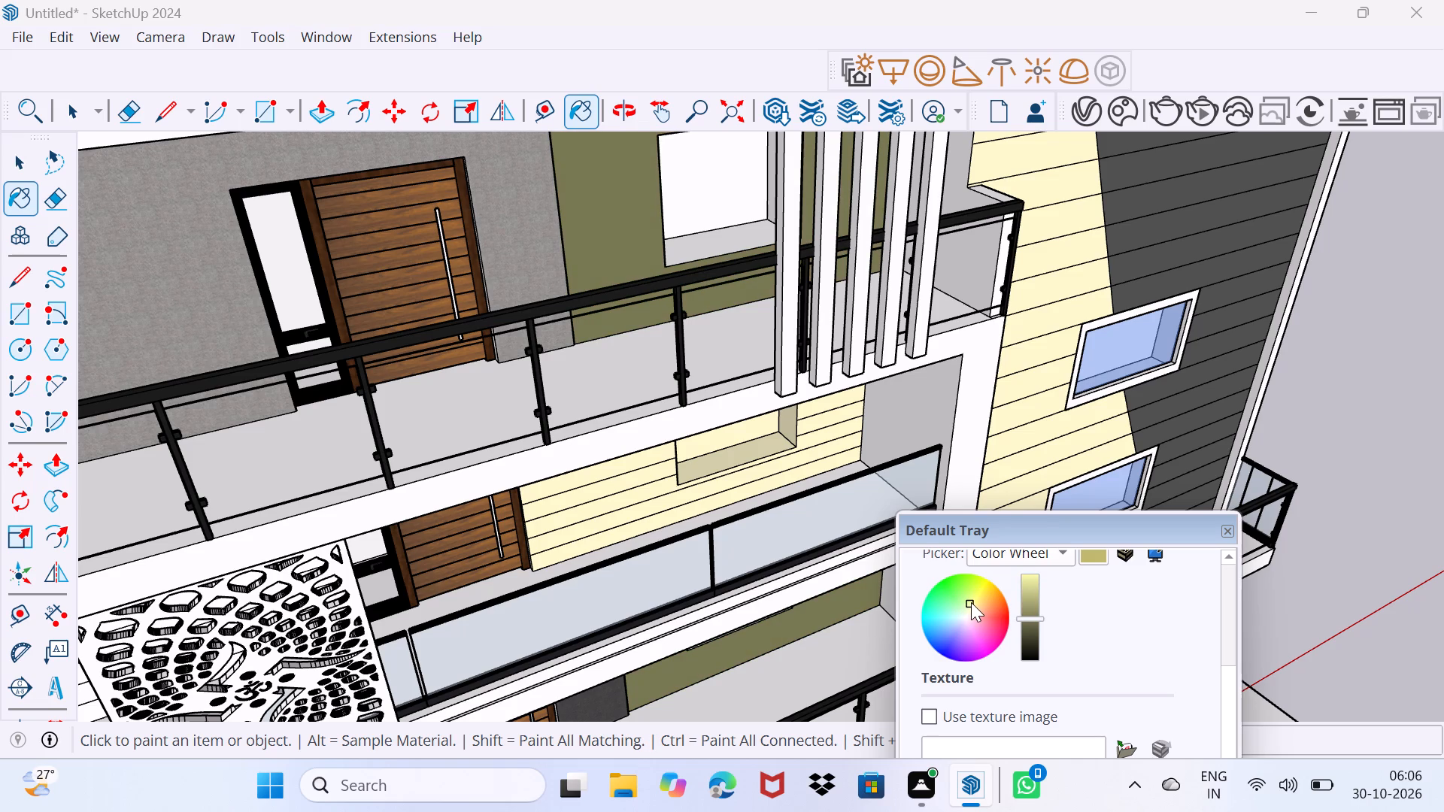
{"action": "left_click", "coordinate": [1227, 526]}
{"action": "scroll", "coordinate": [878, 645], "scroll_direction": "down", "scroll_amount": 5}
{"action": "scroll", "coordinate": [759, 476], "scroll_direction": "up", "scroll_amount": 4}
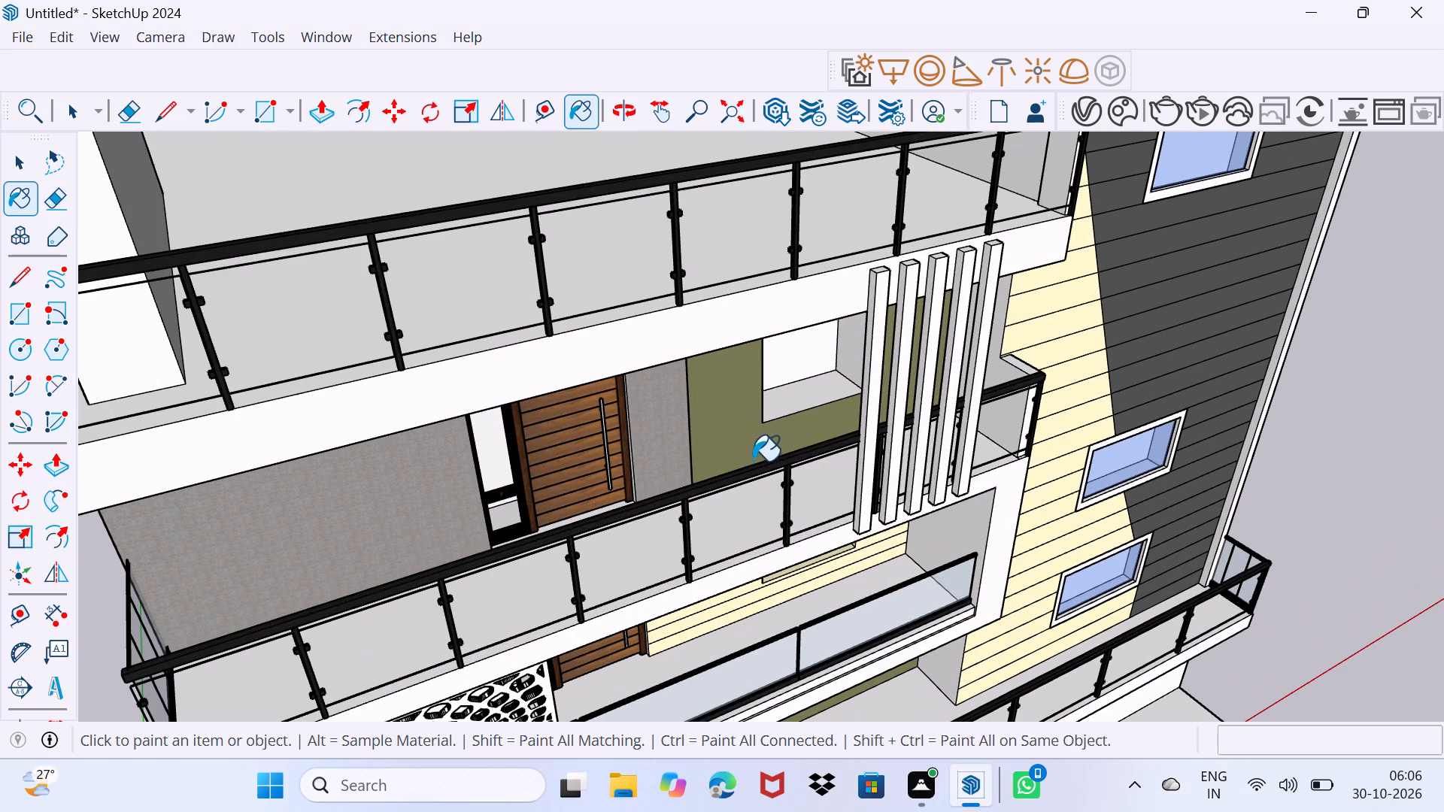
{"action": "left_click", "coordinate": [749, 445]}
{"action": "key", "text": "space"}
Examine the painted facade, balconies and side walls from several angles and distances.
{"action": "scroll", "coordinate": [748, 447], "scroll_direction": "down", "scroll_amount": 4}
{"action": "middle_click_drag", "start_coordinate": [791, 547], "coordinate": [744, 450]}
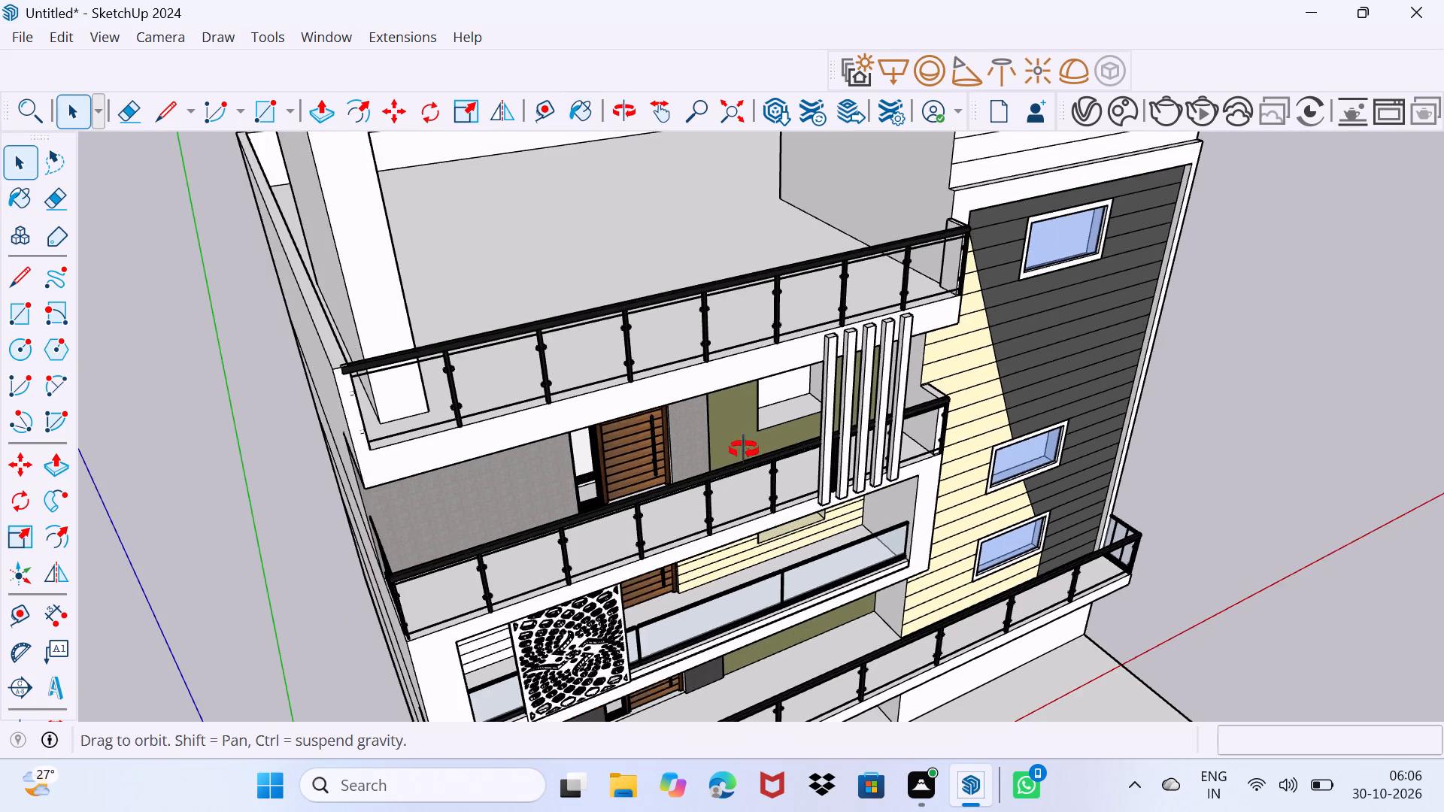
{"action": "middle_click_drag", "start_coordinate": [744, 450], "coordinate": [370, 382]}
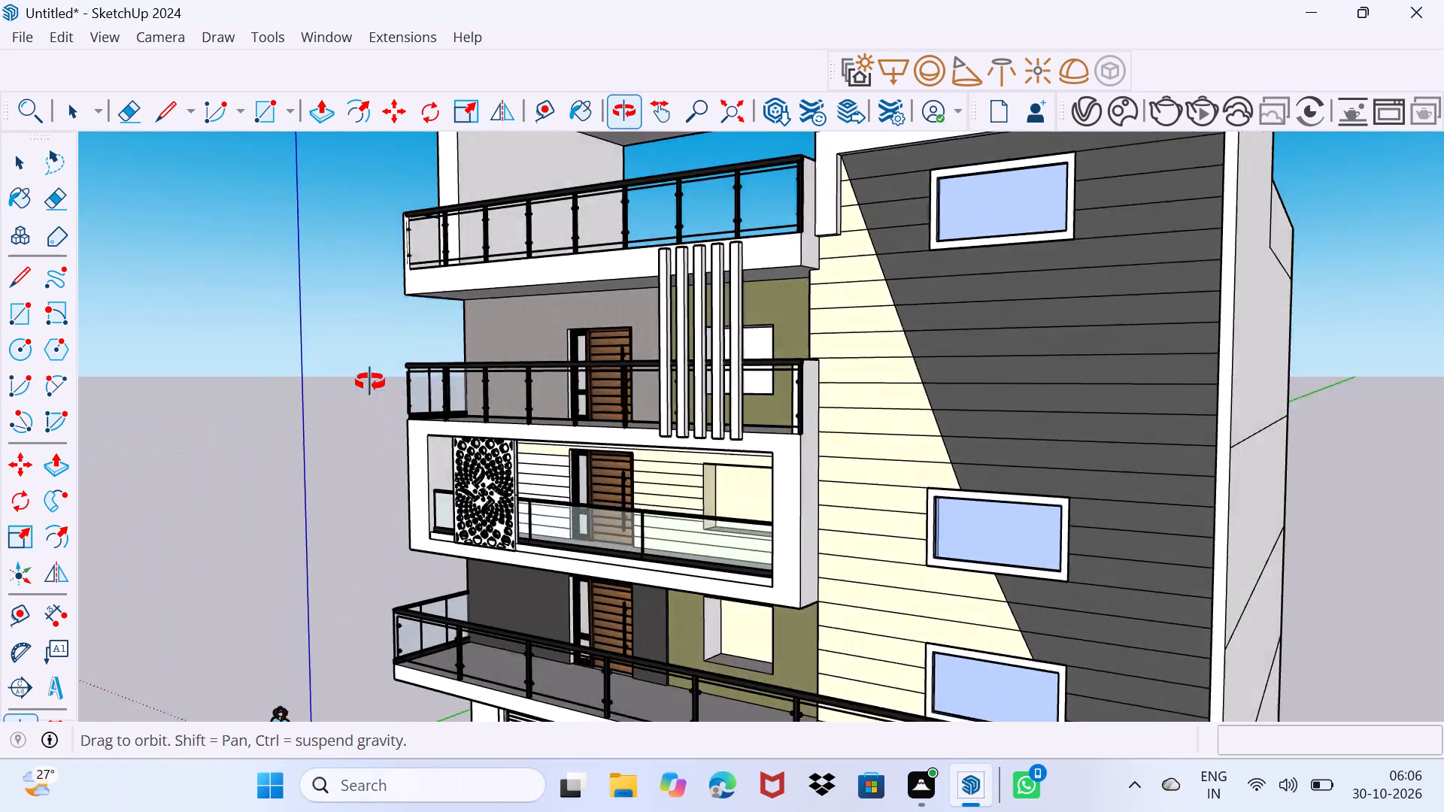
{"action": "middle_click_drag", "start_coordinate": [370, 382], "coordinate": [626, 189]}
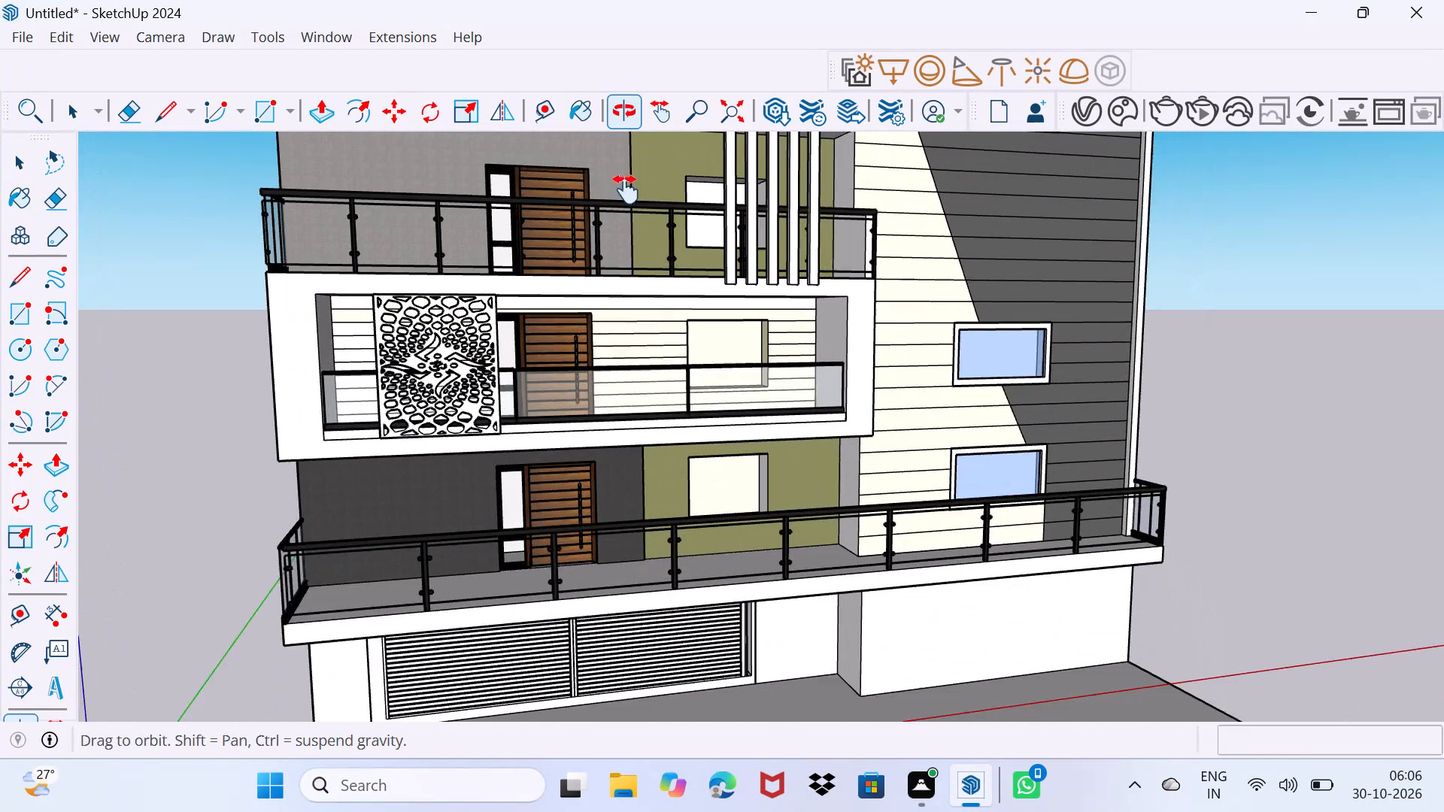
{"action": "middle_click_drag", "start_coordinate": [626, 189], "coordinate": [620, 173]}
{"action": "middle_click_drag", "start_coordinate": [727, 493], "coordinate": [660, 369]}
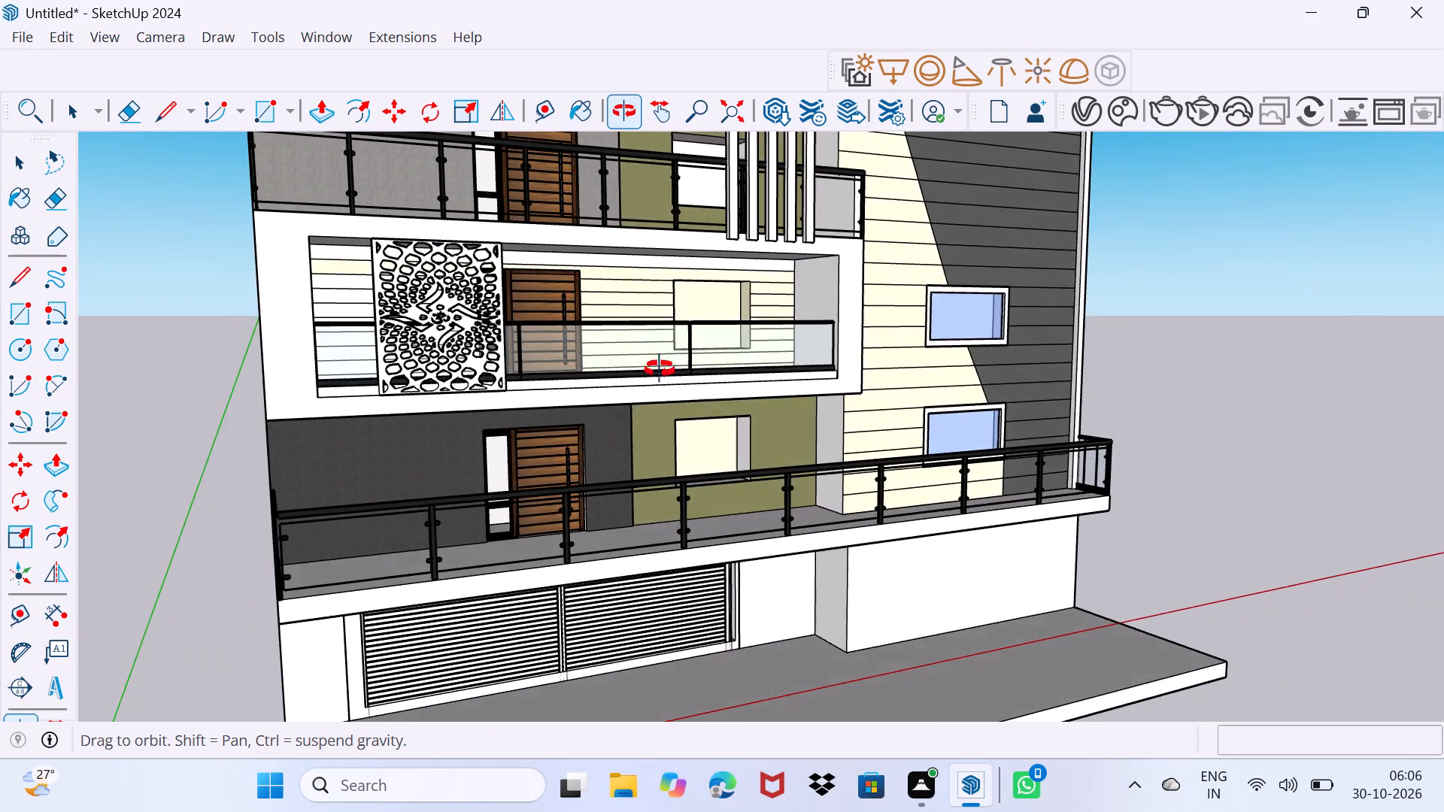
{"action": "middle_click_drag", "start_coordinate": [660, 369], "coordinate": [1048, 604]}
{"action": "middle_click_drag", "start_coordinate": [780, 538], "coordinate": [820, 567]}
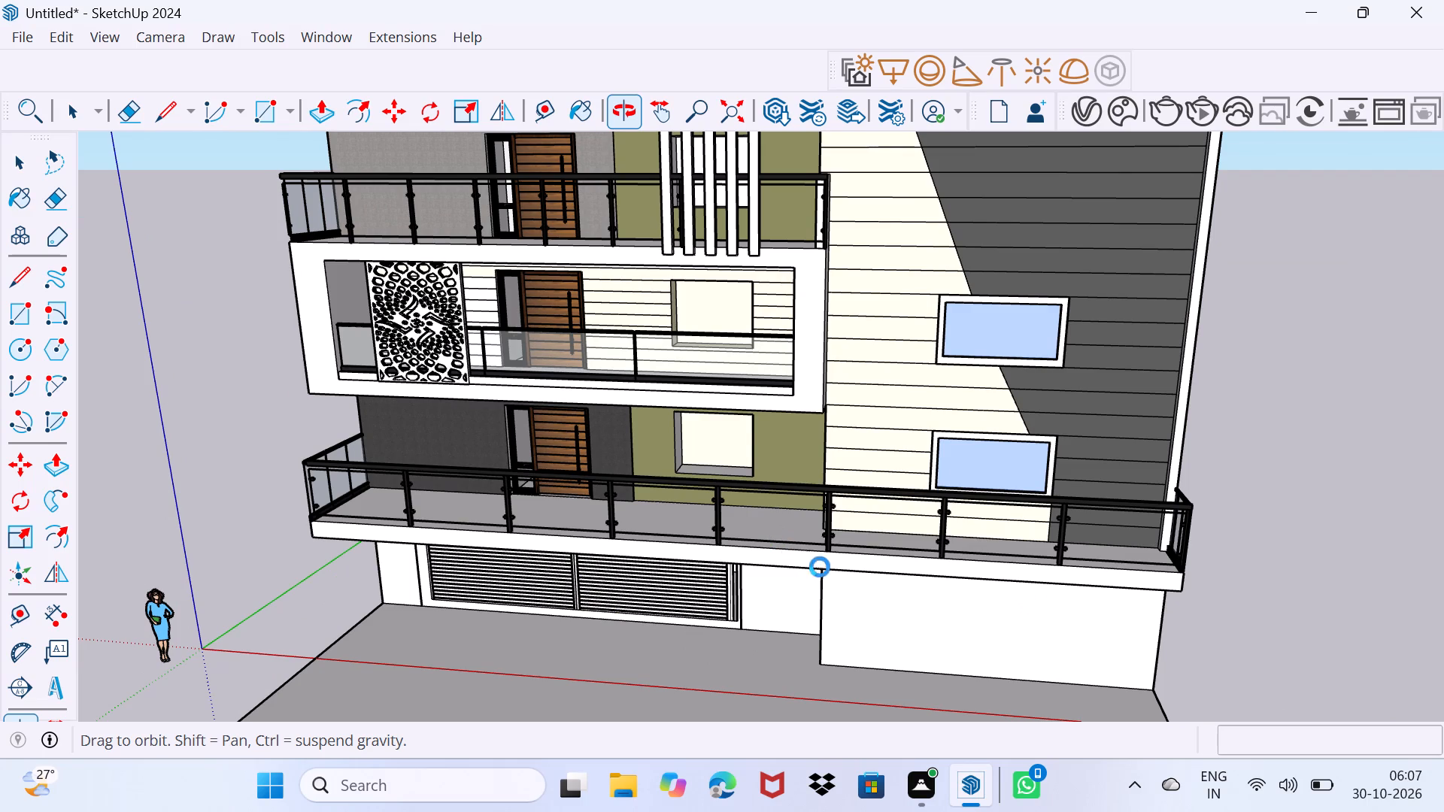
{"action": "middle_click_drag", "start_coordinate": [820, 567], "coordinate": [848, 580]}
{"action": "middle_click_drag", "start_coordinate": [709, 551], "coordinate": [1027, 585]}
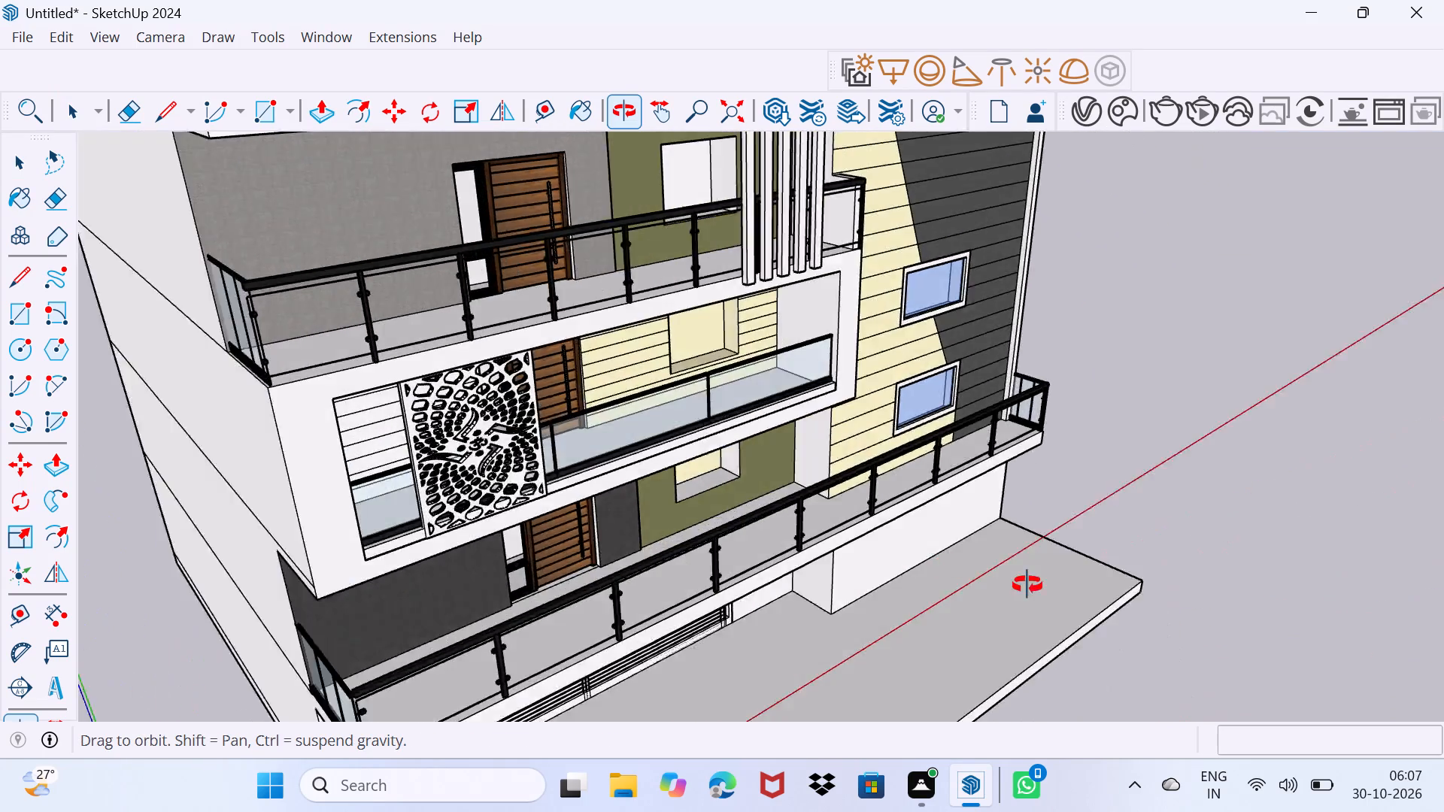
{"action": "middle_click_drag", "start_coordinate": [1027, 585], "coordinate": [934, 562]}
{"action": "scroll", "coordinate": [905, 552], "scroll_direction": "down", "scroll_amount": 6}
{"action": "middle_click_drag", "start_coordinate": [881, 525], "coordinate": [826, 529]}
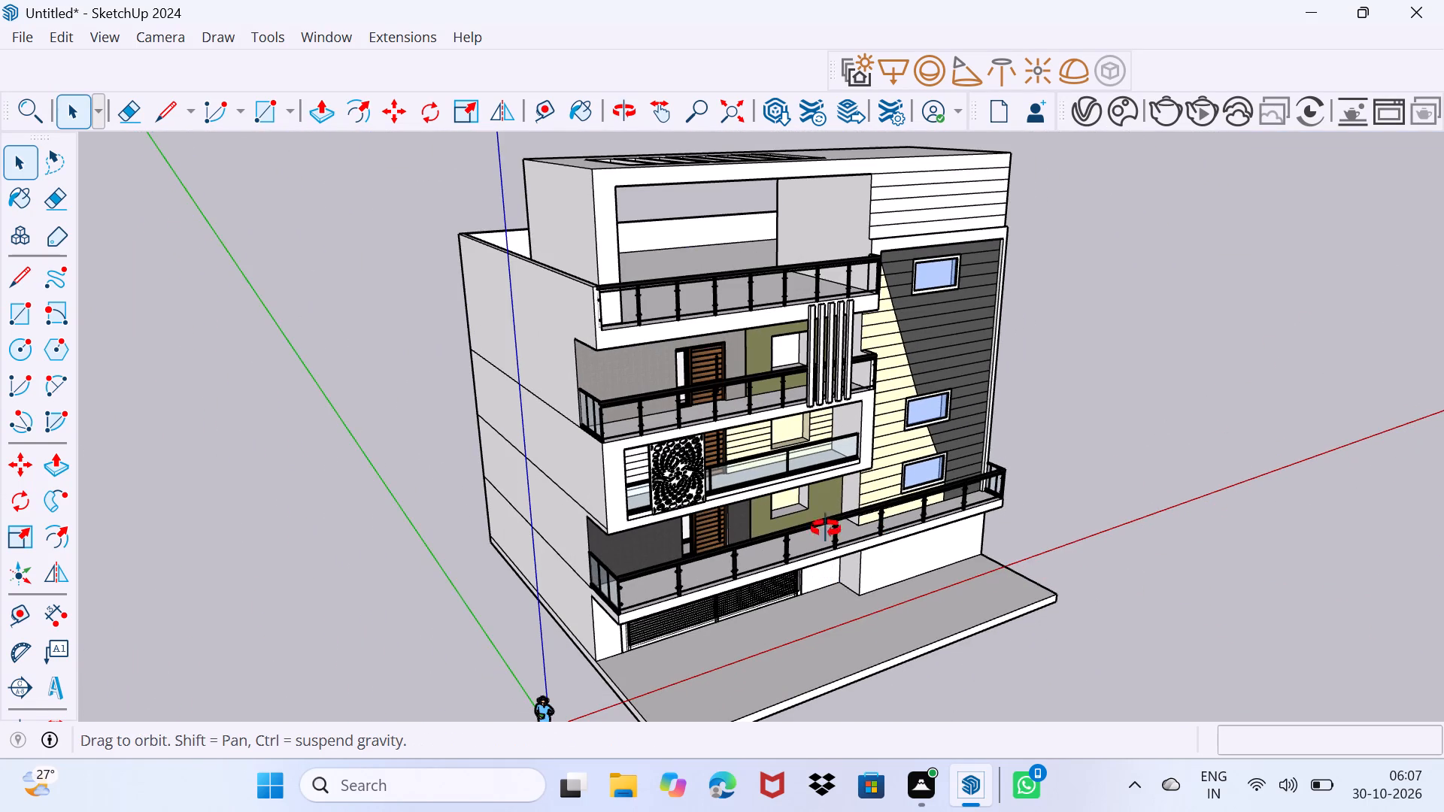
{"action": "middle_click_drag", "start_coordinate": [826, 529], "coordinate": [773, 564]}
{"action": "scroll", "coordinate": [767, 538], "scroll_direction": "up", "scroll_amount": 7}
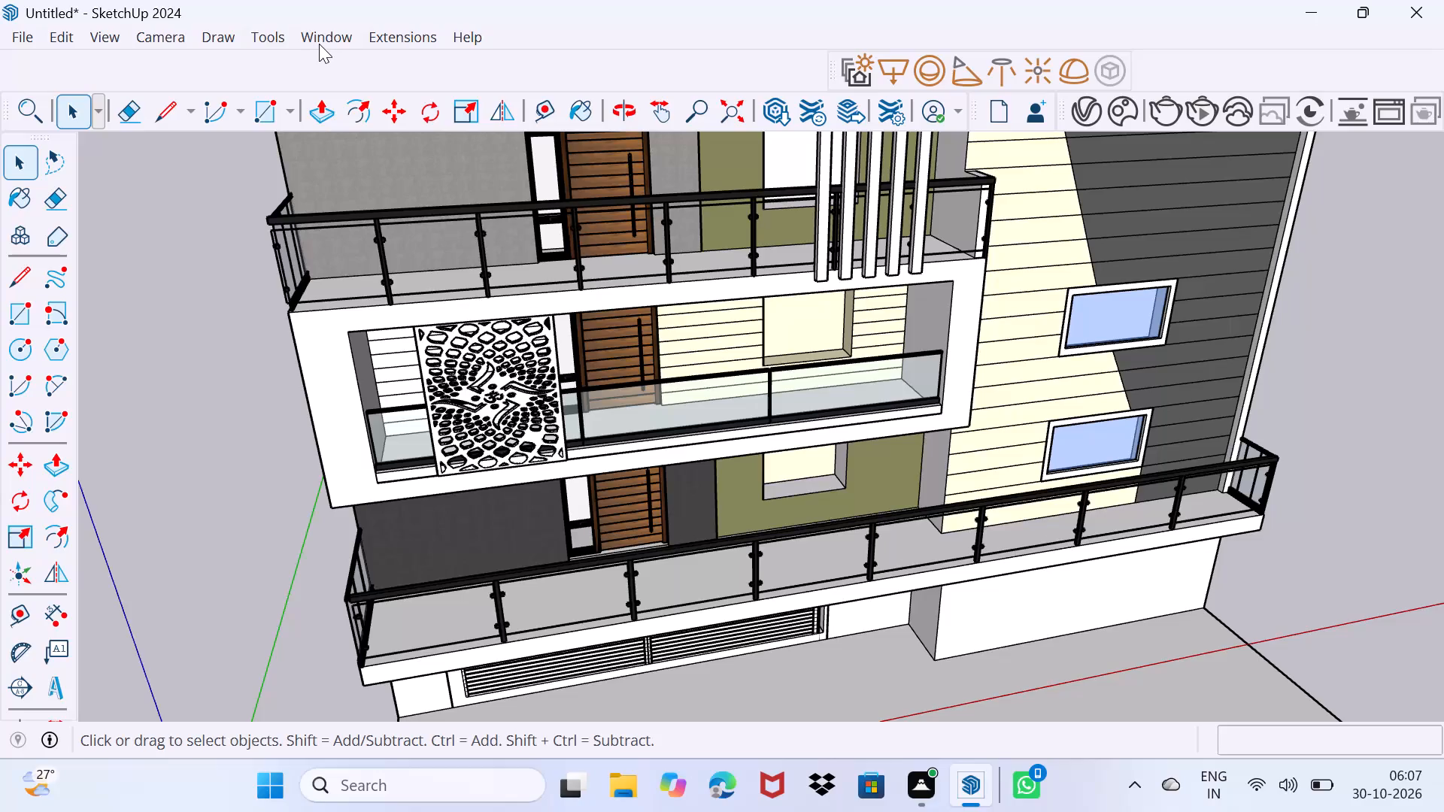
Import the PENTEK Slimmest Steel Sliding Door and Window model from Downloads and place it in the empty space beside the building.
{"action": "left_click", "coordinate": [11, 33]}
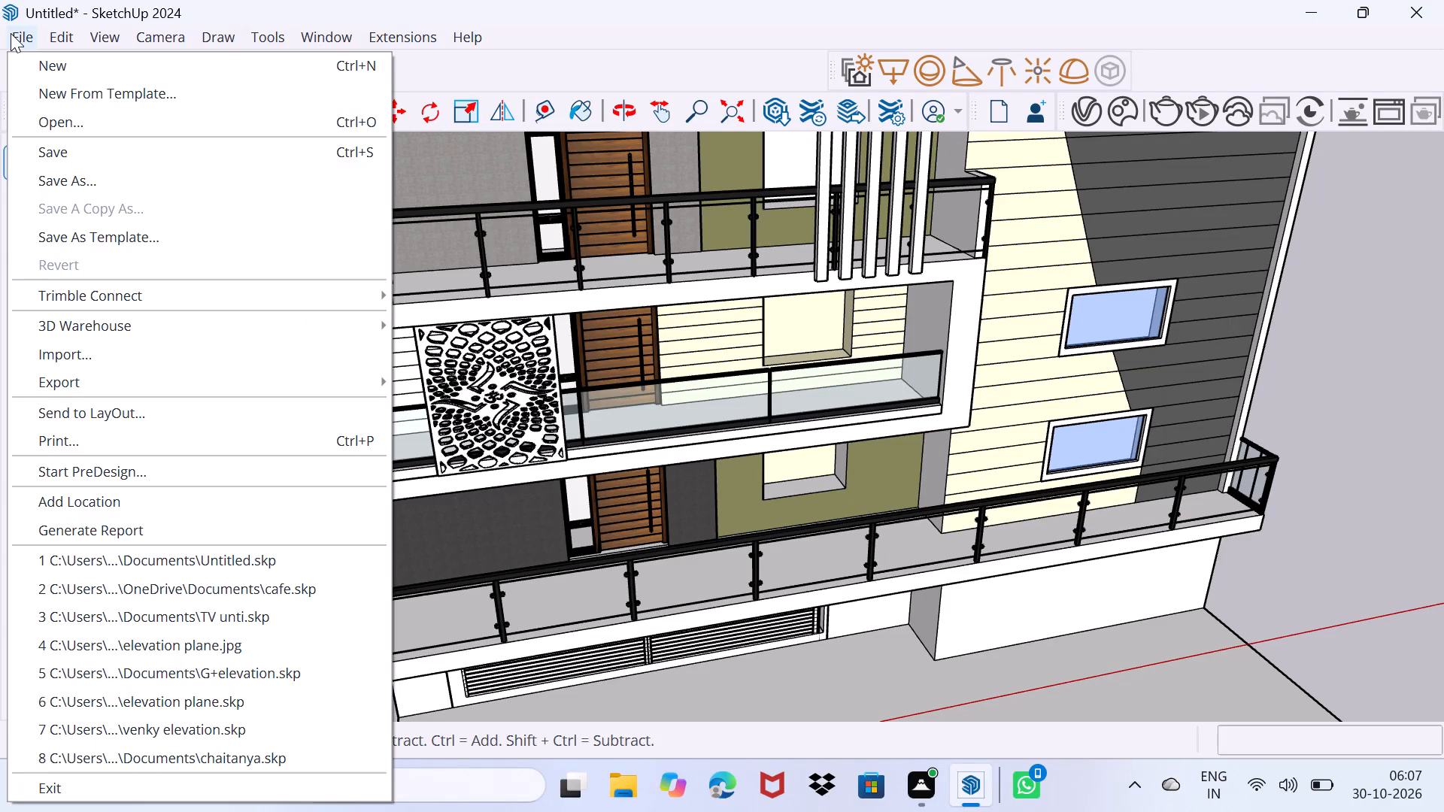
{"action": "left_click", "coordinate": [87, 350]}
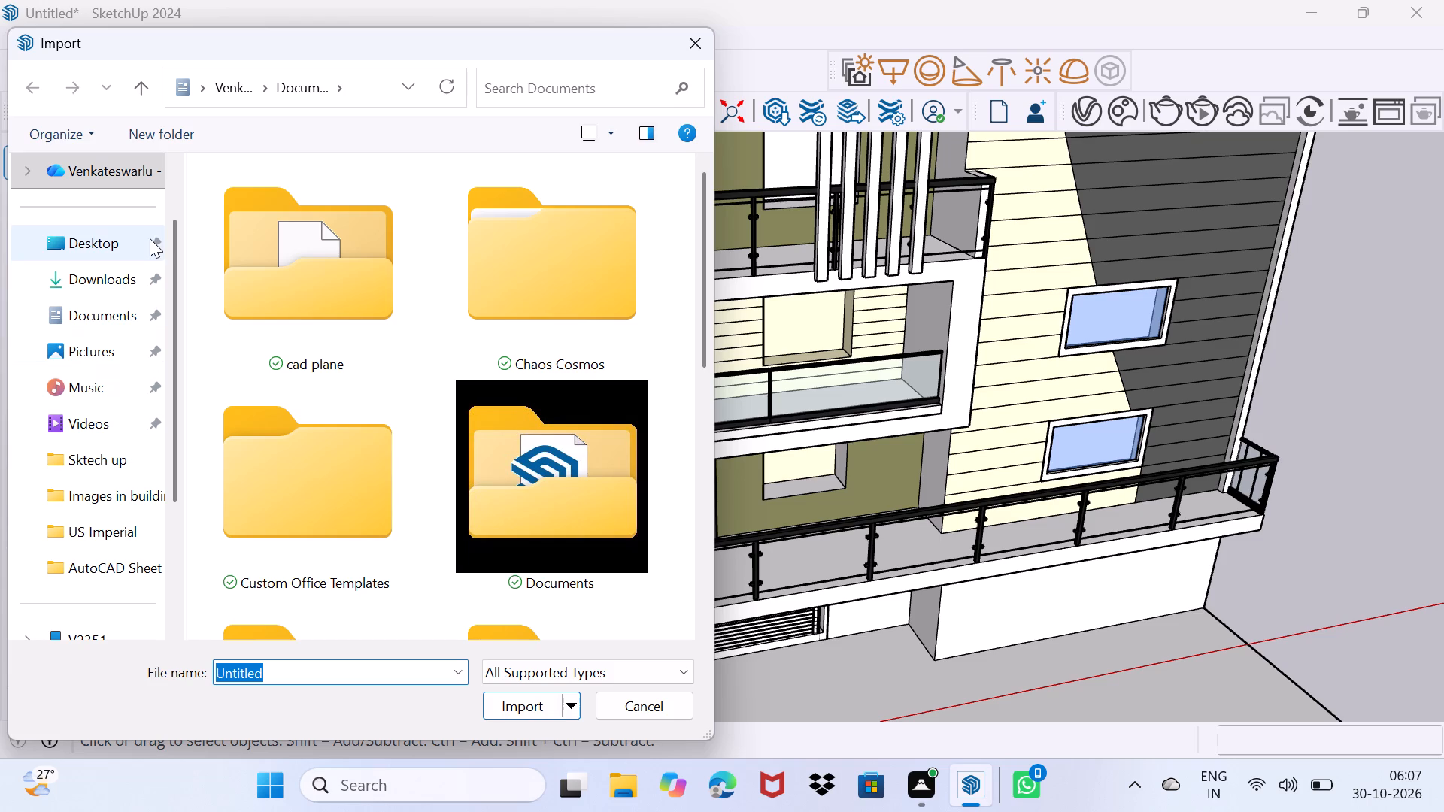
{"action": "left_click", "coordinate": [123, 279]}
{"action": "scroll", "coordinate": [241, 362], "scroll_direction": "down", "scroll_amount": 3}
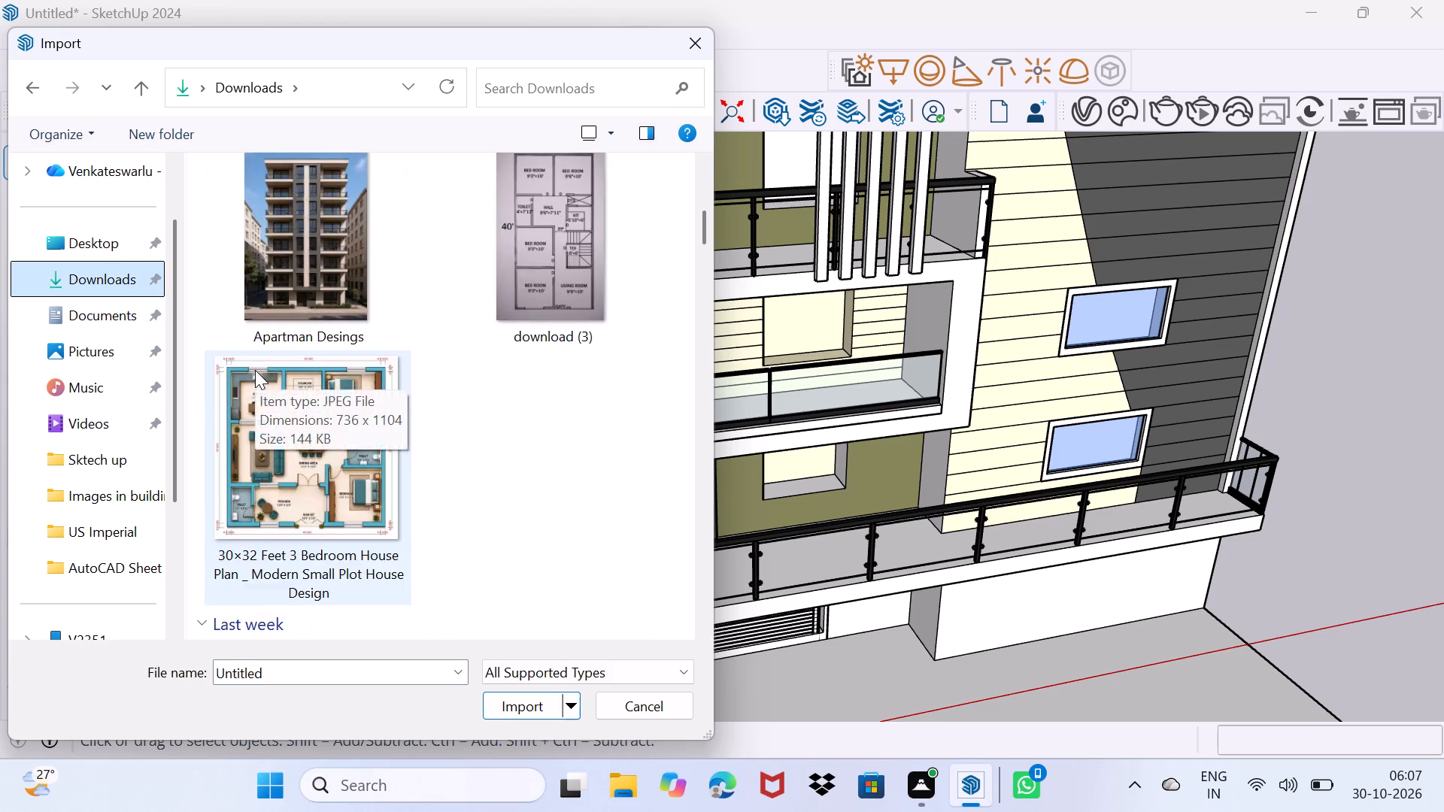
{"action": "scroll", "coordinate": [255, 370], "scroll_direction": "down", "scroll_amount": 5}
{"action": "scroll", "coordinate": [508, 341], "scroll_direction": "down", "scroll_amount": 13}
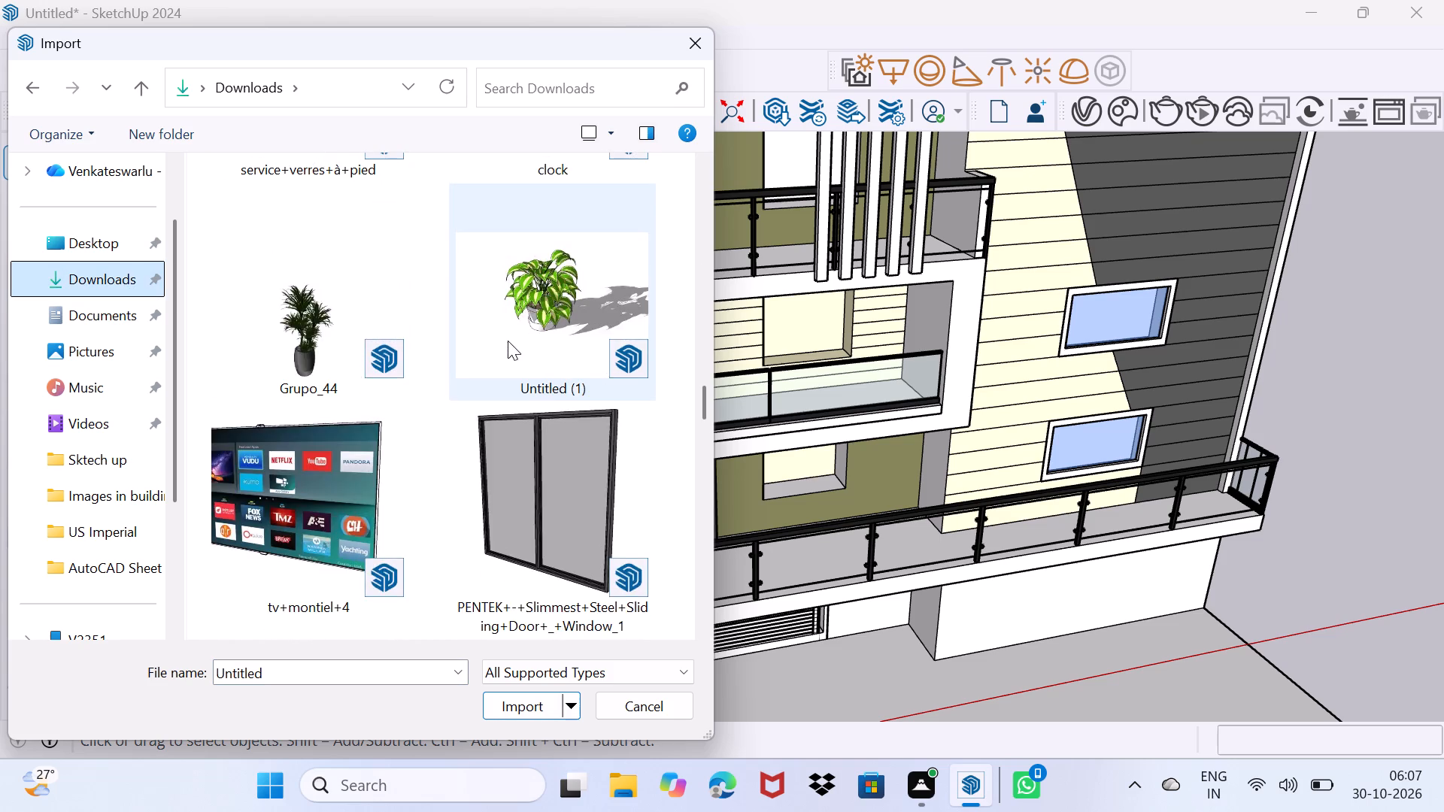
{"action": "scroll", "coordinate": [508, 341], "scroll_direction": "down", "scroll_amount": 2}
{"action": "scroll", "coordinate": [508, 341], "scroll_direction": "up", "scroll_amount": 2}
{"action": "left_click", "coordinate": [508, 341]}
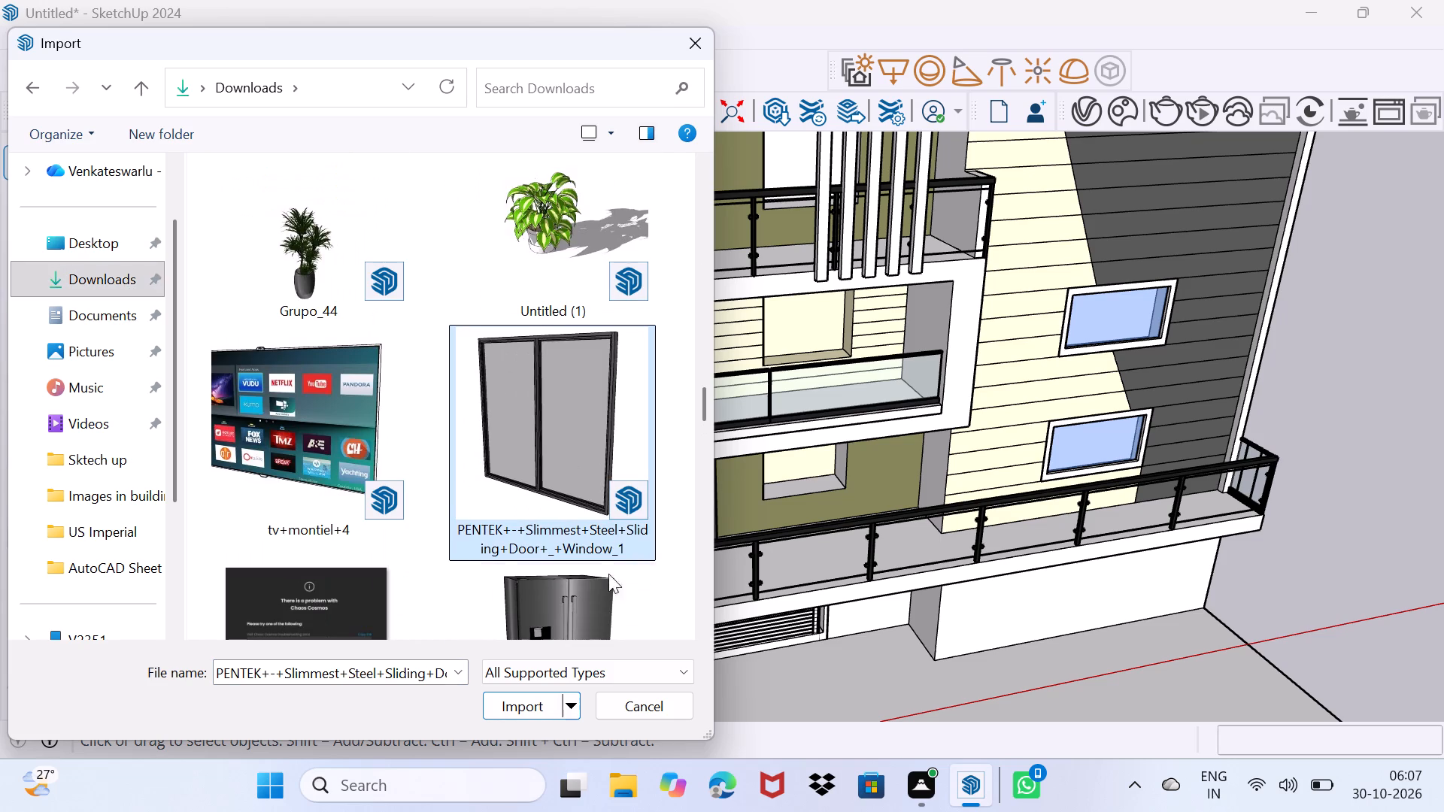
{"action": "left_click", "coordinate": [504, 716]}
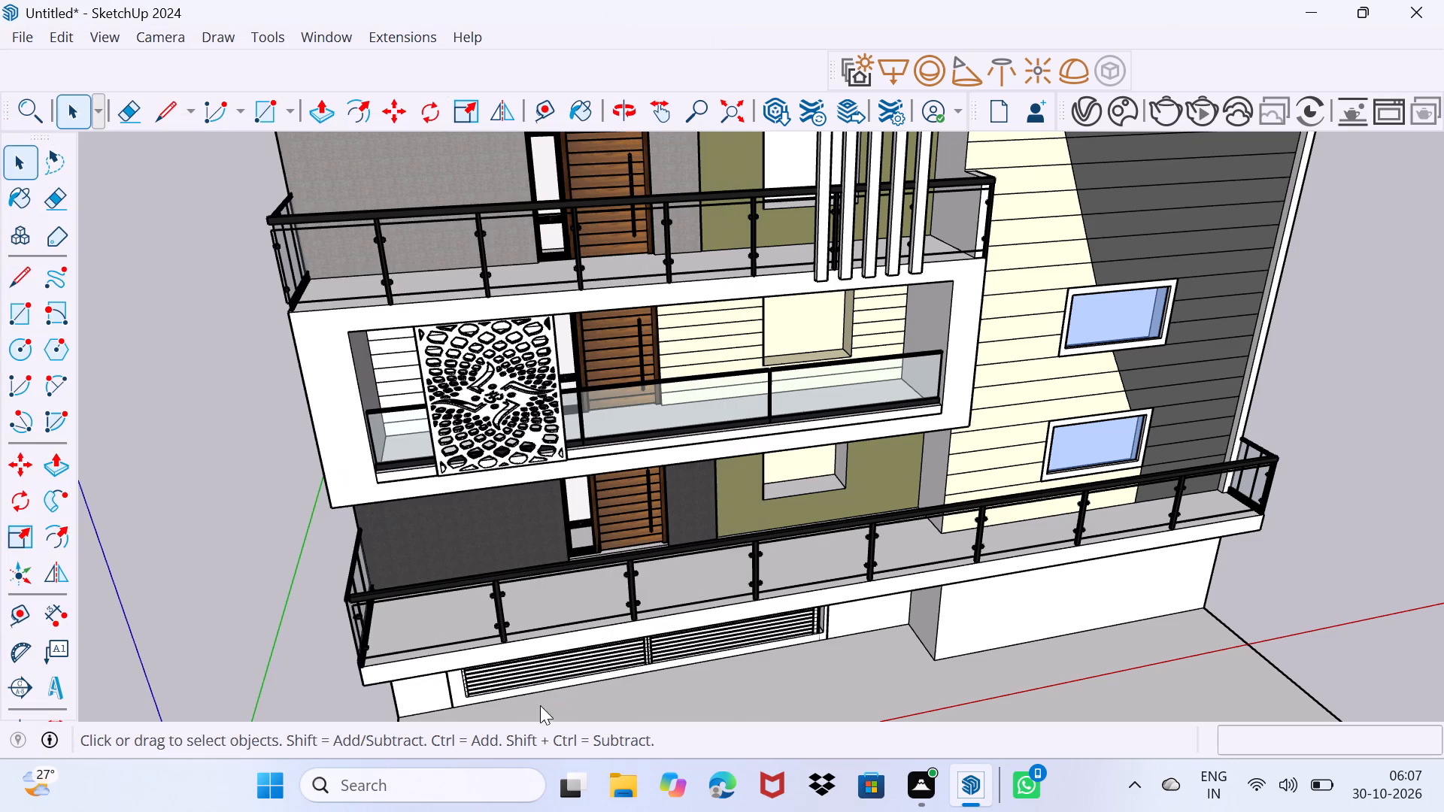
{"action": "middle_click_drag", "start_coordinate": [1298, 486], "coordinate": [1233, 478]}
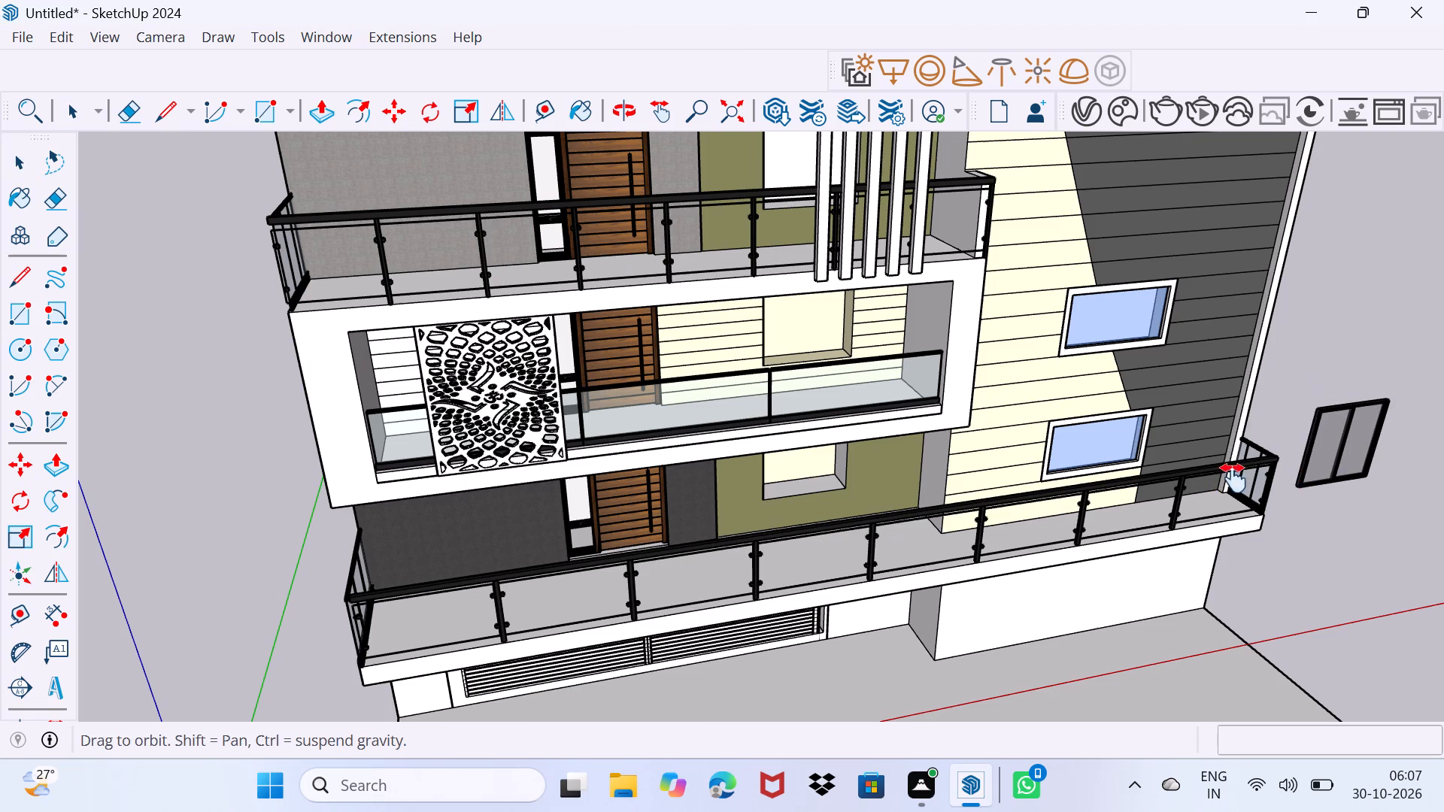
{"action": "middle_click_drag", "start_coordinate": [1233, 478], "coordinate": [521, 505]}
{"action": "left_click", "coordinate": [1042, 483]}
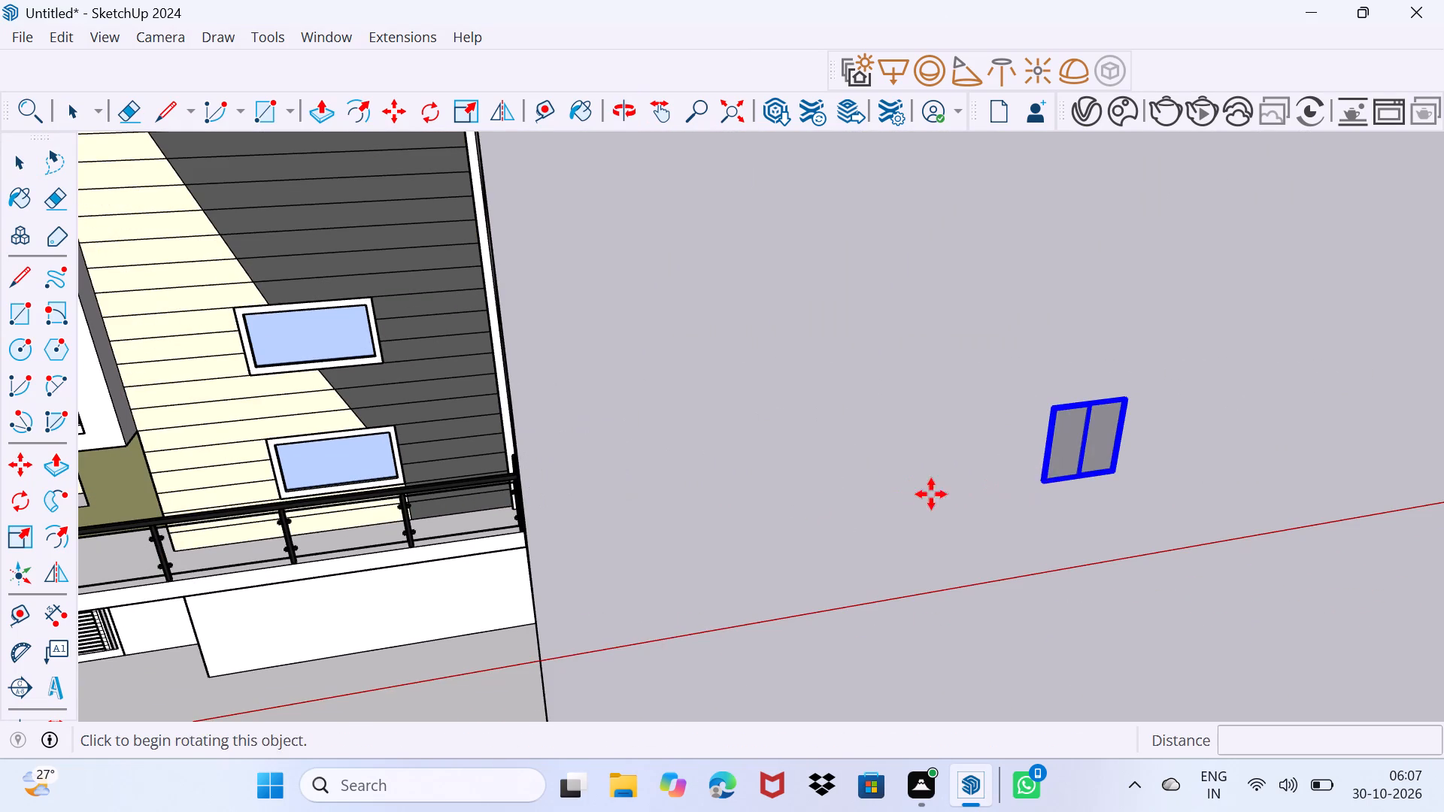
Import the curtain model named 8 from the Downloads folder and place it beside the imported sliding window model.
{"action": "left_click", "coordinate": [31, 35]}
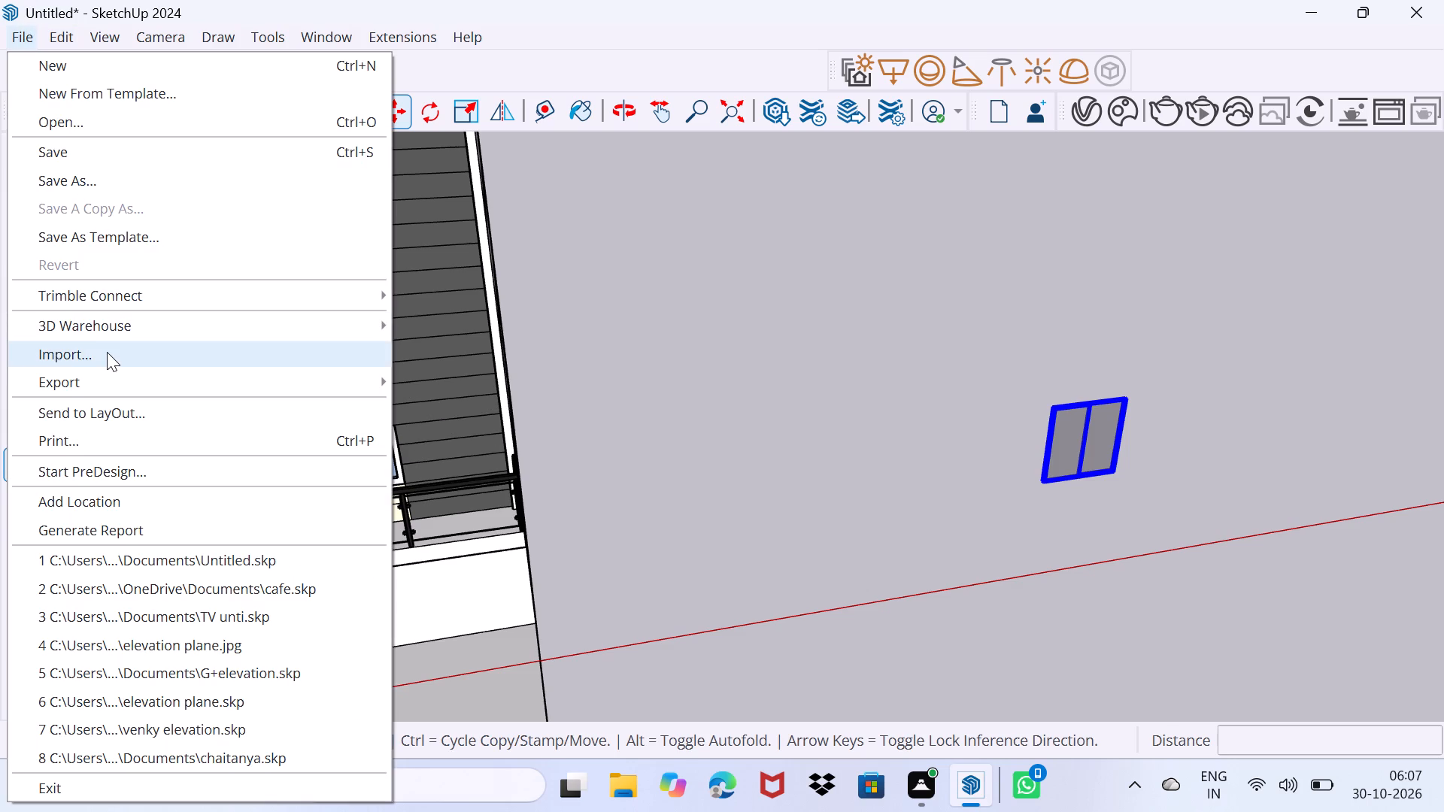
{"action": "left_click", "coordinate": [105, 353]}
{"action": "scroll", "coordinate": [284, 380], "scroll_direction": "down", "scroll_amount": 6}
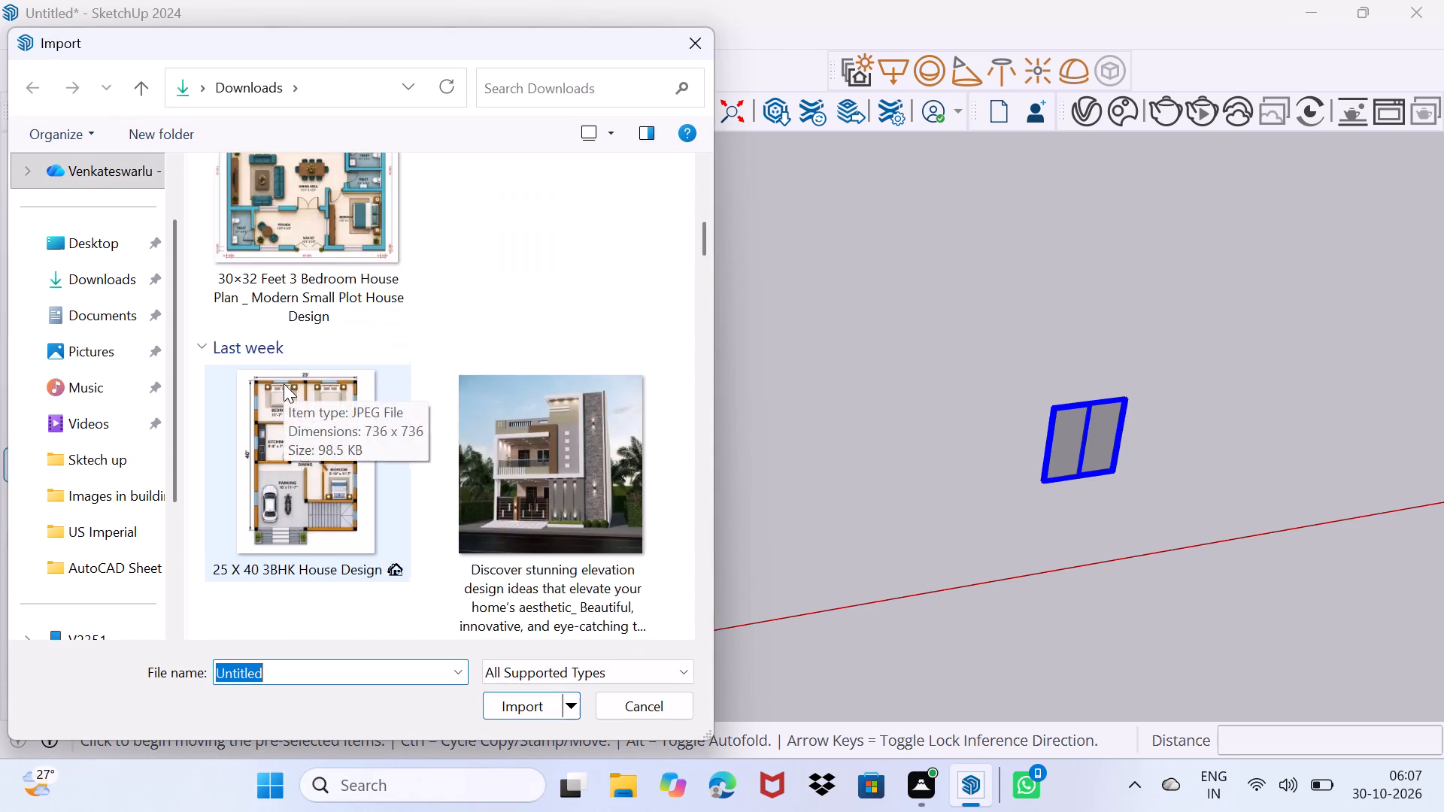
{"action": "scroll", "coordinate": [284, 383], "scroll_direction": "down", "scroll_amount": 2}
{"action": "left_click", "coordinate": [114, 277]}
{"action": "scroll", "coordinate": [427, 377], "scroll_direction": "down", "scroll_amount": 10}
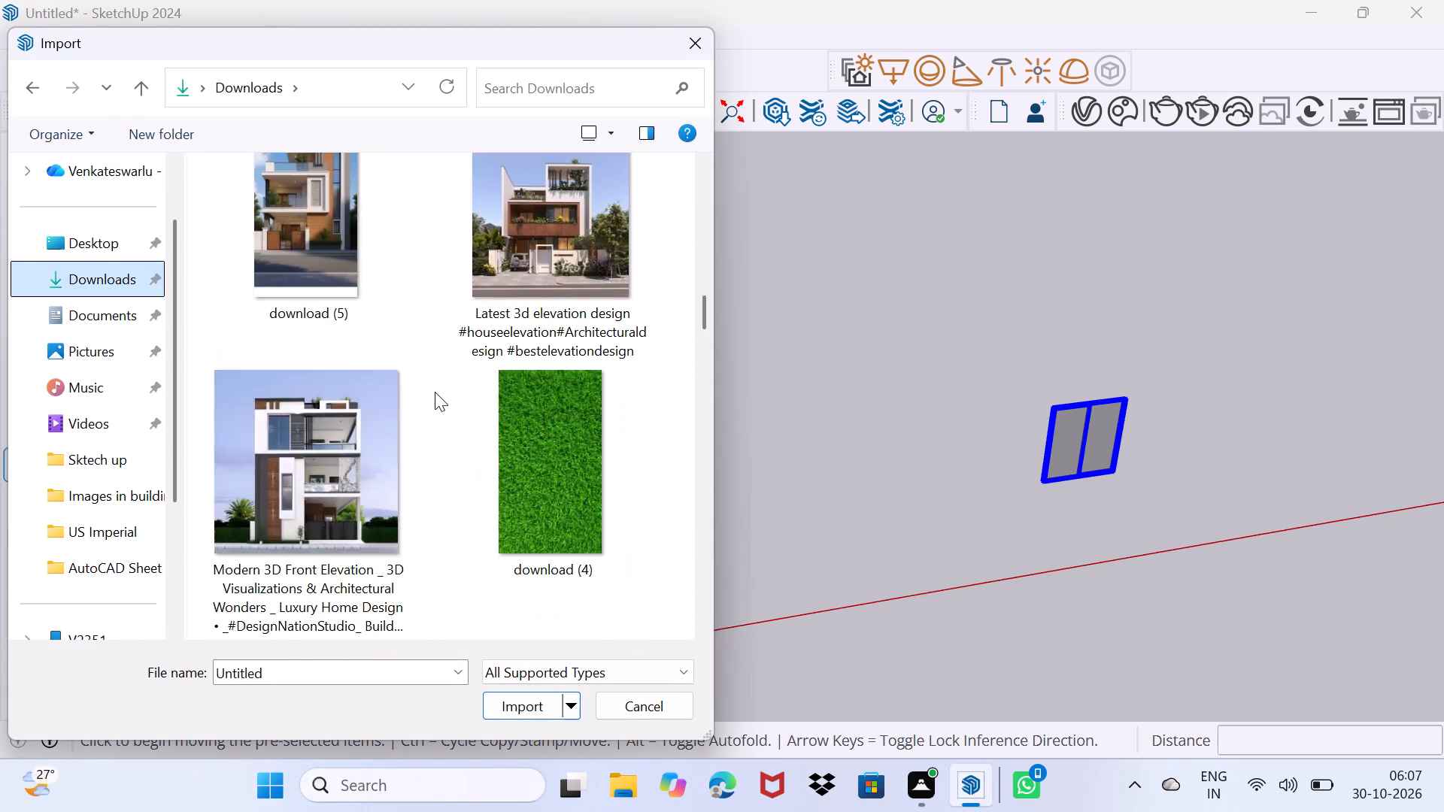
{"action": "scroll", "coordinate": [435, 392], "scroll_direction": "down", "scroll_amount": 16}
{"action": "scroll", "coordinate": [436, 400], "scroll_direction": "down", "scroll_amount": 10}
{"action": "scroll", "coordinate": [436, 400], "scroll_direction": "up", "scroll_amount": 4}
{"action": "left_click", "coordinate": [608, 306]}
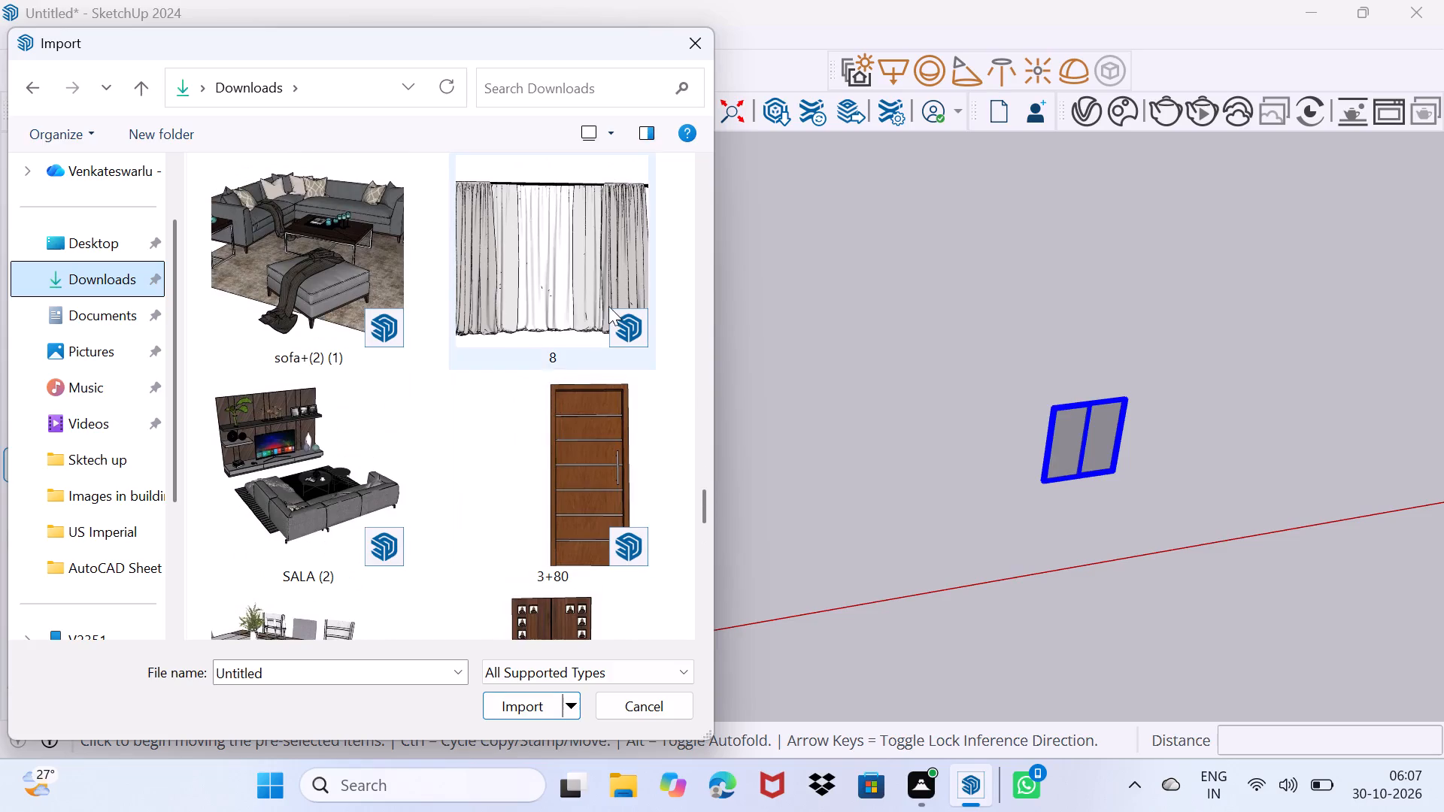
{"action": "left_click", "coordinate": [504, 709]}
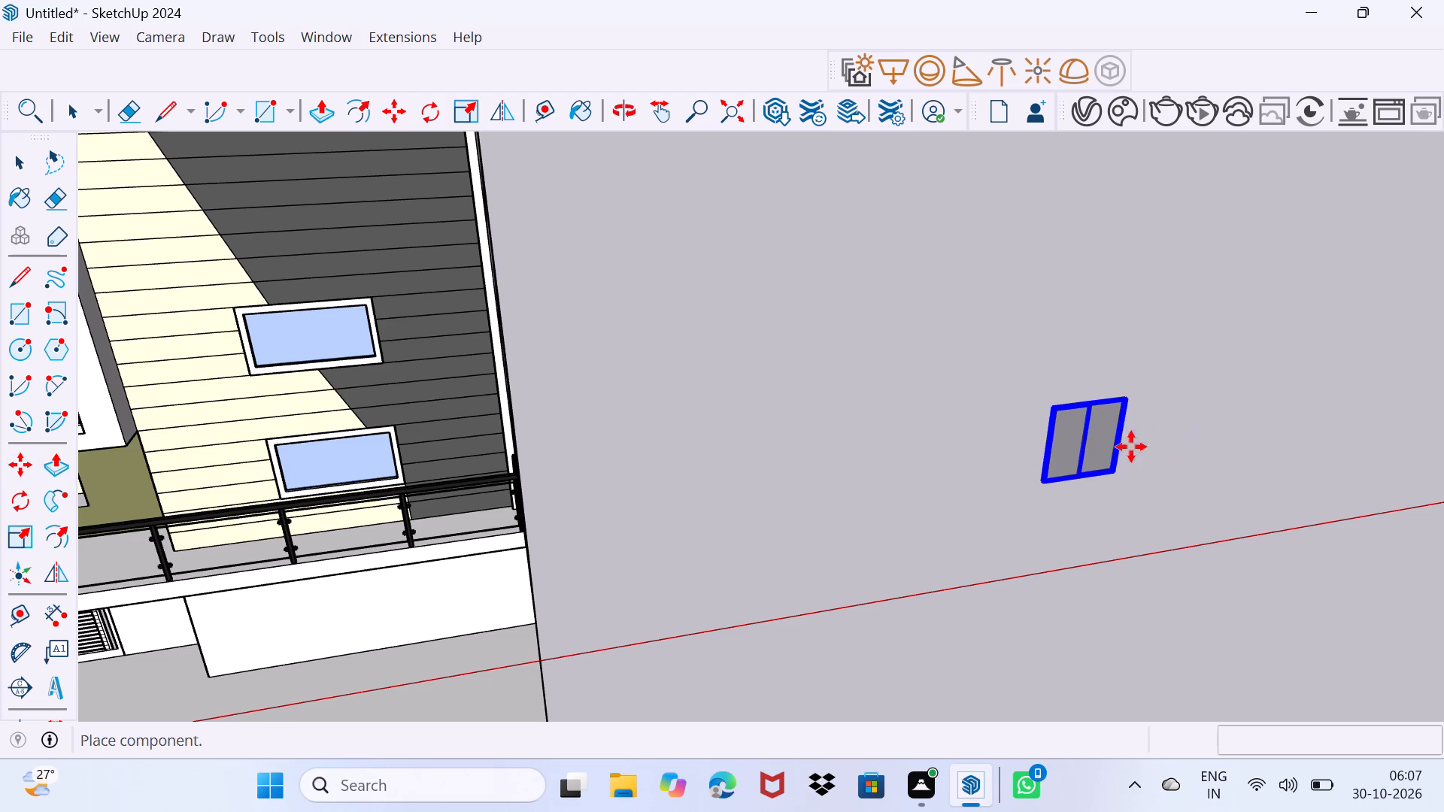
{"action": "scroll", "coordinate": [1029, 434], "scroll_direction": "up", "scroll_amount": 9}
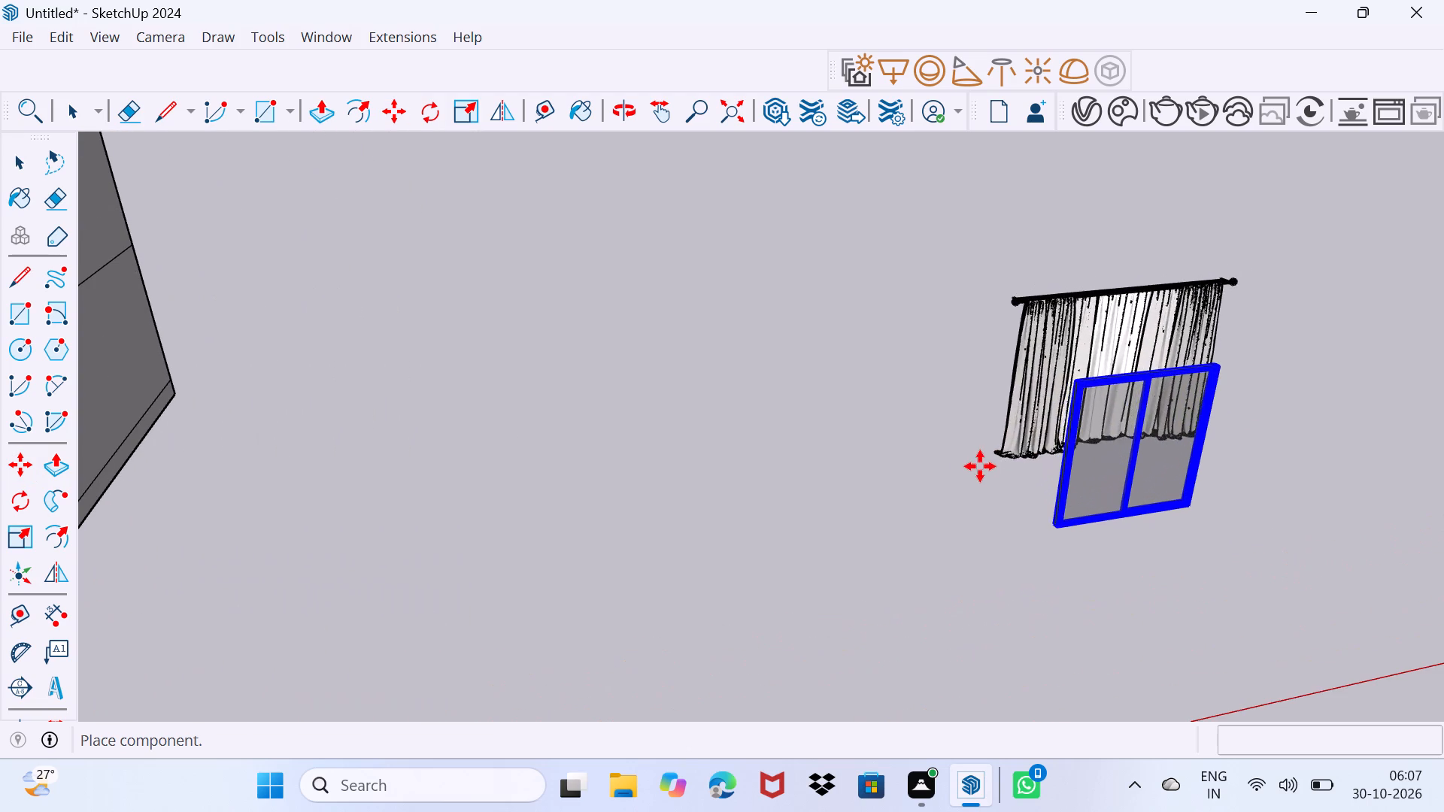
{"action": "left_click", "coordinate": [975, 470]}
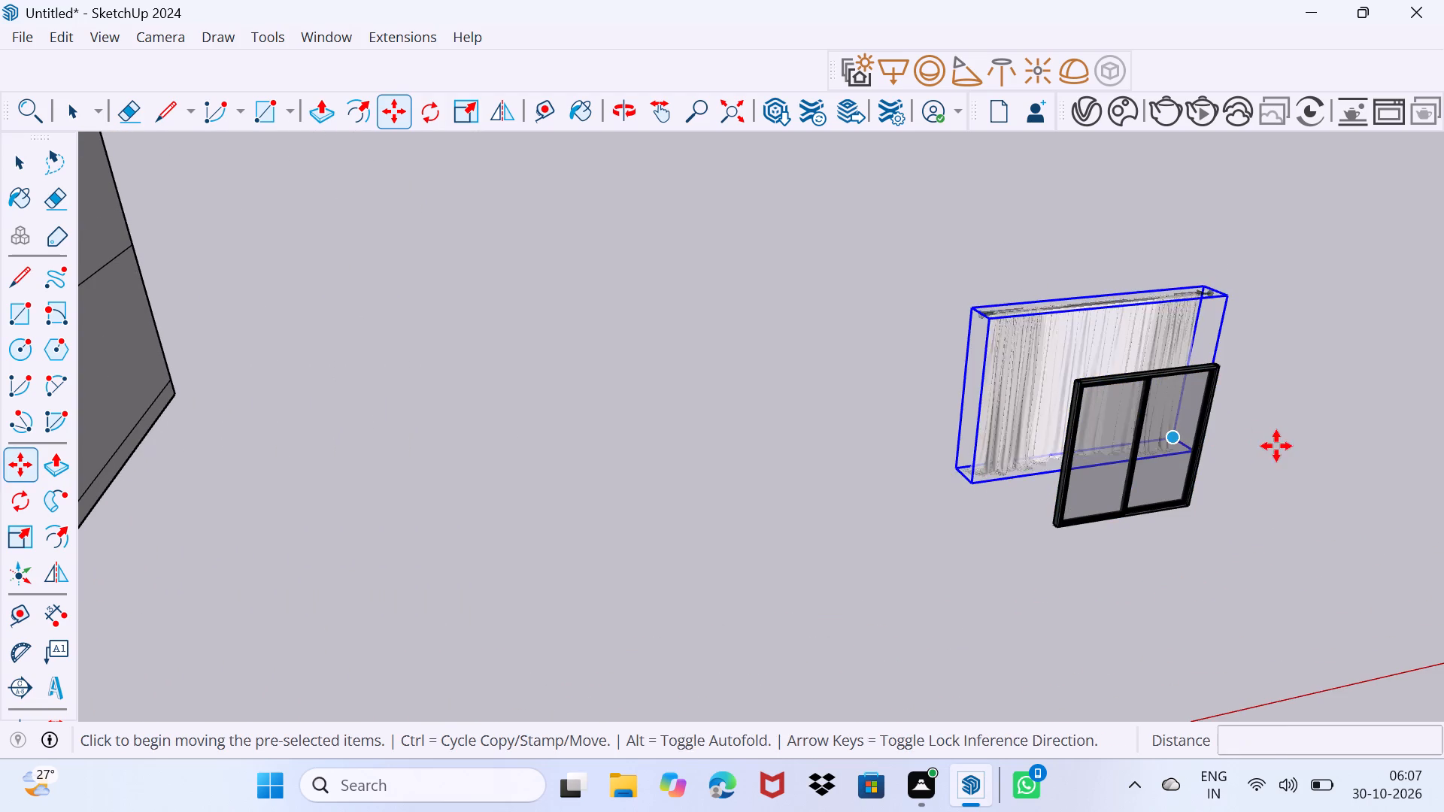
Rotate the curtain model about 180 degrees on the ground plane around a point beside the window model.
{"action": "middle_click_drag", "start_coordinate": [1227, 453], "coordinate": [952, 293]}
{"action": "middle_click_drag", "start_coordinate": [962, 329], "coordinate": [967, 352]}
{"action": "left_click", "coordinate": [10, 494]}
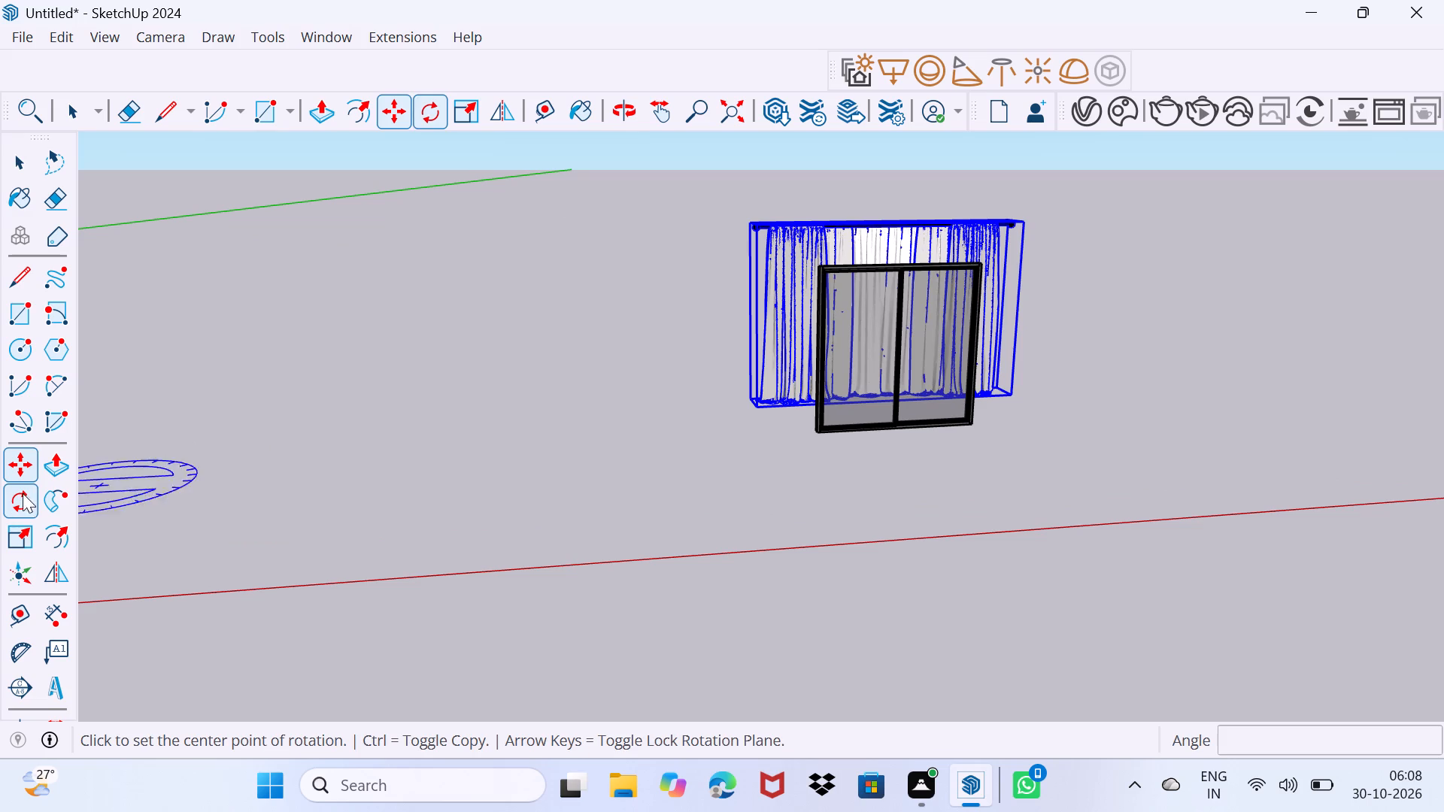
{"action": "left_click", "coordinate": [1197, 480]}
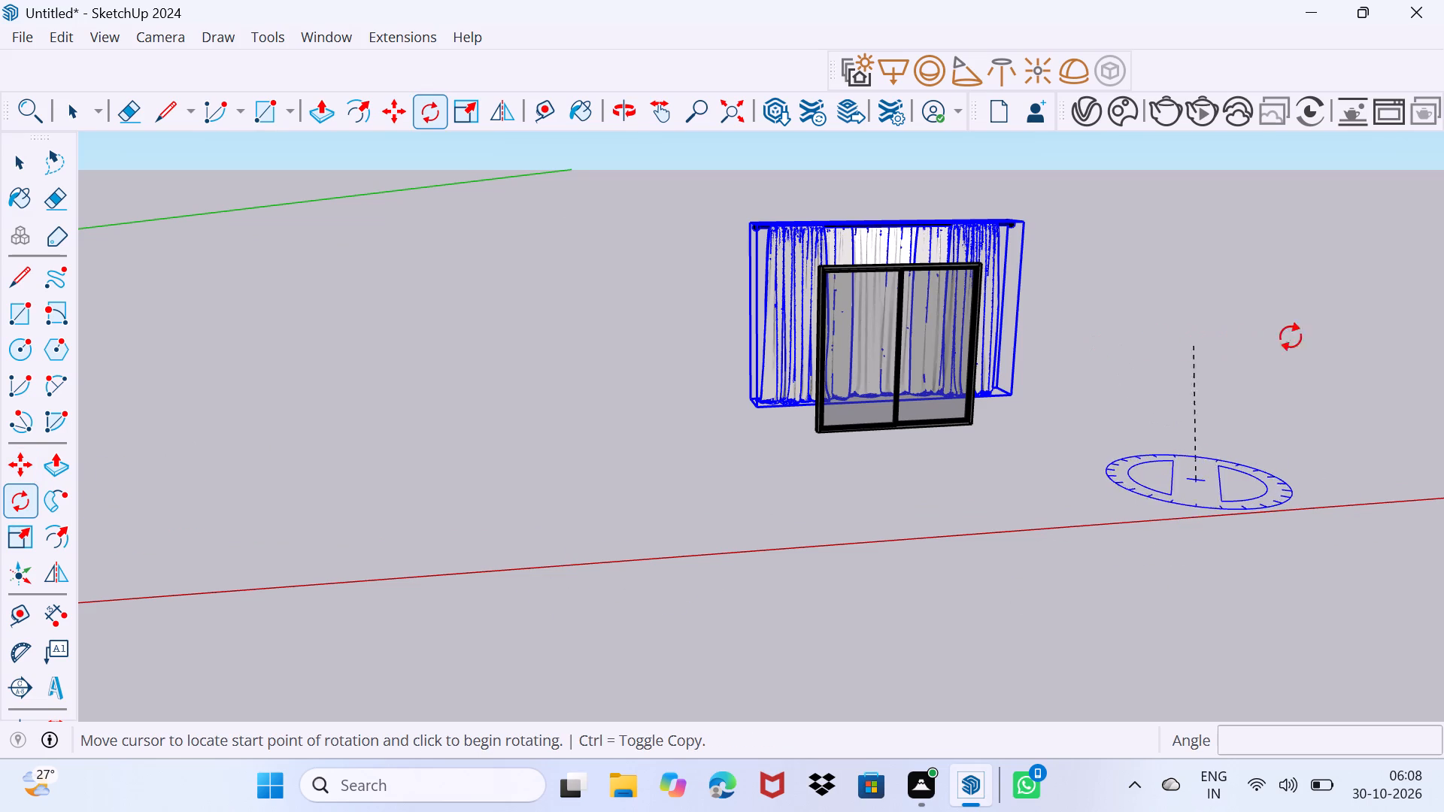
{"action": "left_click", "coordinate": [1103, 425]}
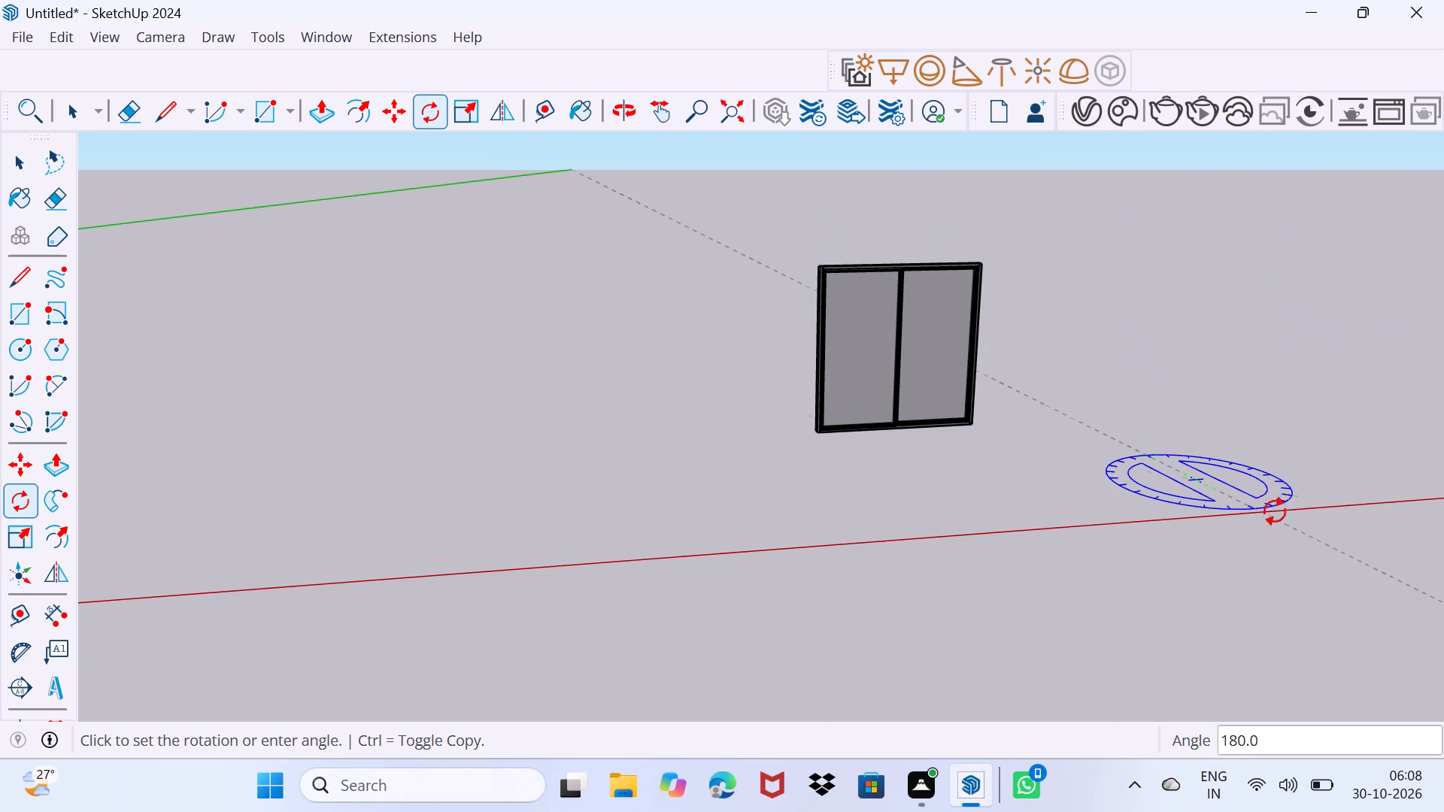
{"action": "left_click", "coordinate": [1282, 532]}
Move the rotated curtain by its upper corner about 38' 10" back beside the sliding window model.
{"action": "scroll", "coordinate": [1256, 513], "scroll_direction": "down", "scroll_amount": 3}
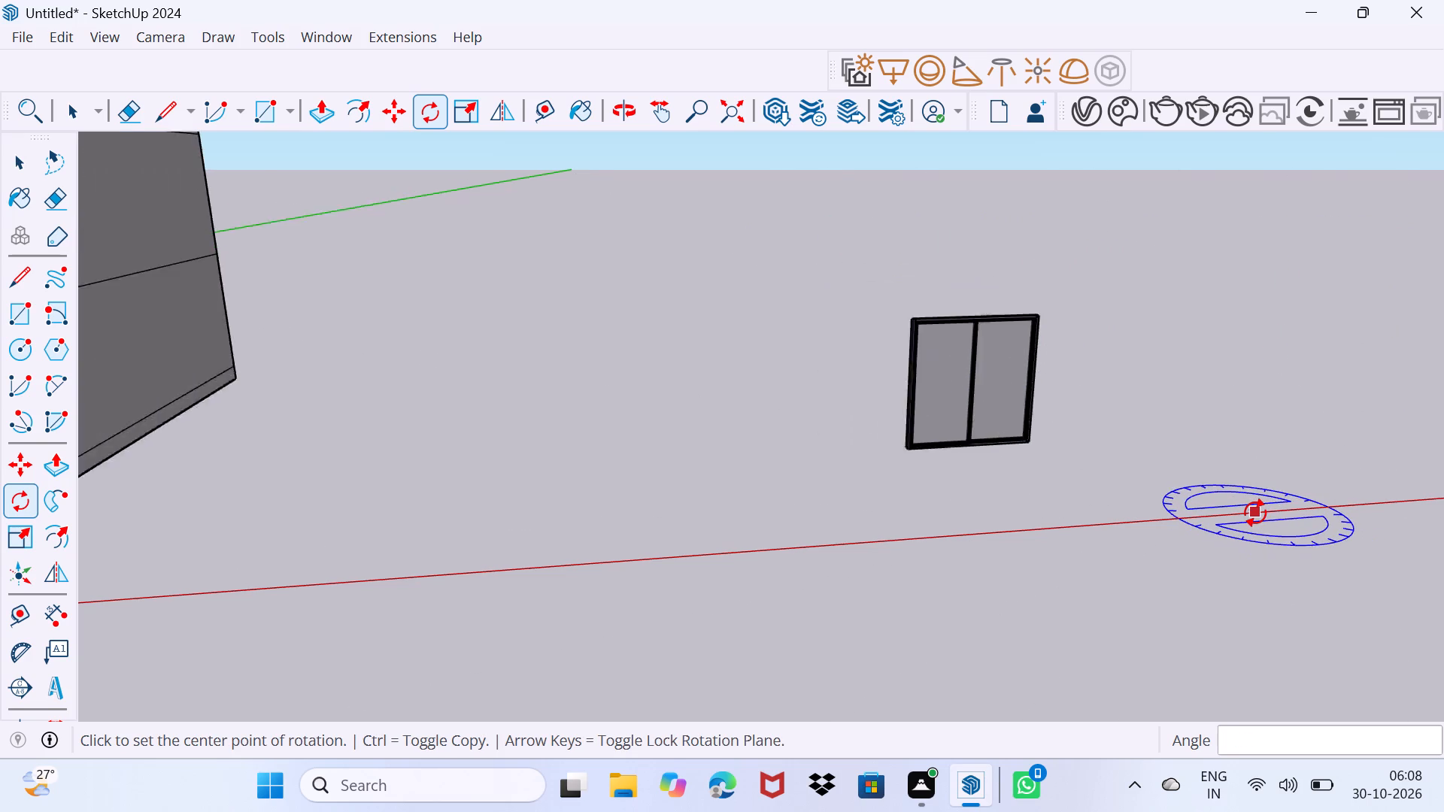
{"action": "scroll", "coordinate": [1255, 513], "scroll_direction": "down", "scroll_amount": 10}
{"action": "scroll", "coordinate": [1418, 528], "scroll_direction": "up", "scroll_amount": 8}
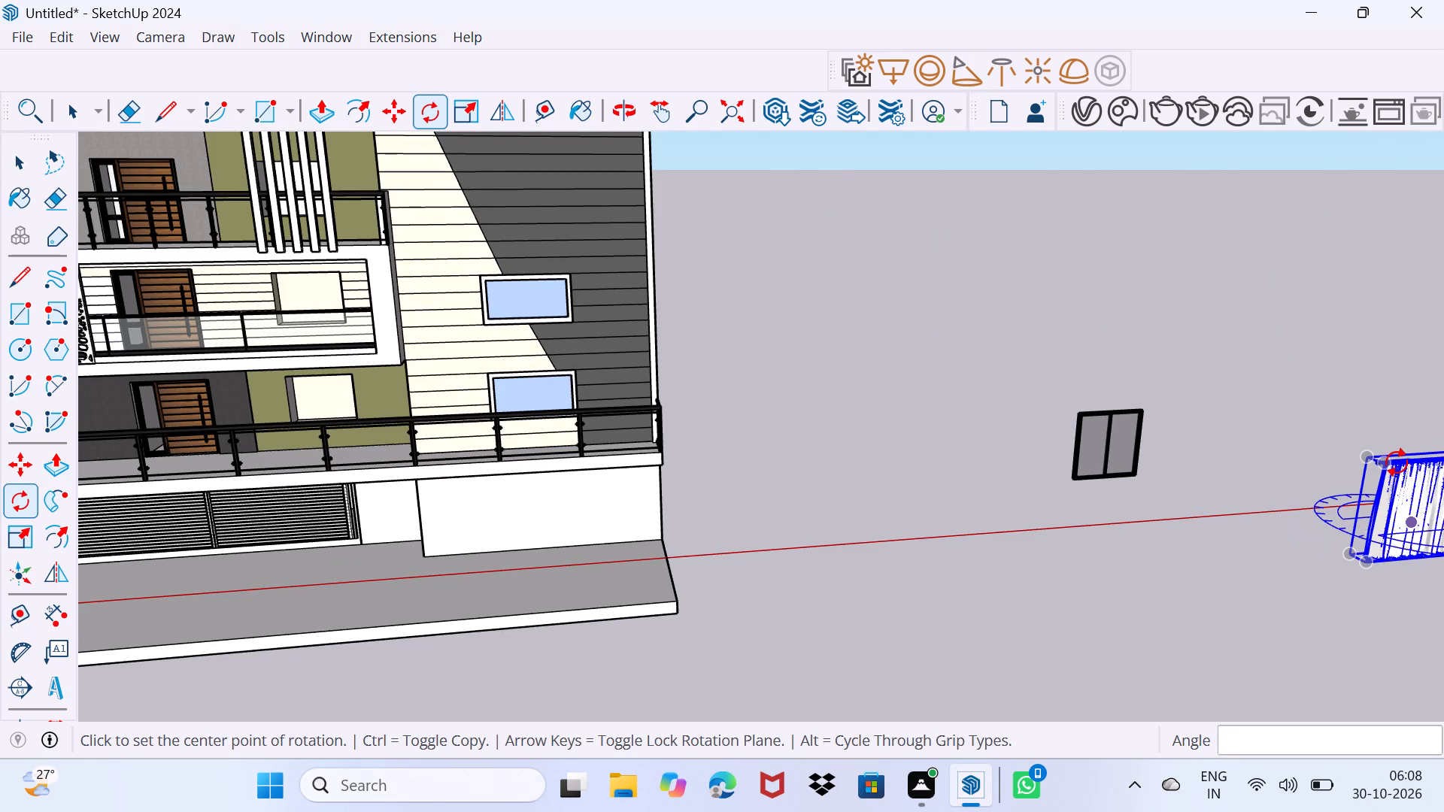
{"action": "scroll", "coordinate": [1395, 462], "scroll_direction": "up", "scroll_amount": 5}
{"action": "scroll", "coordinate": [1394, 461], "scroll_direction": "up", "scroll_amount": 20}
{"action": "scroll", "coordinate": [1394, 461], "scroll_direction": "up", "scroll_amount": 2}
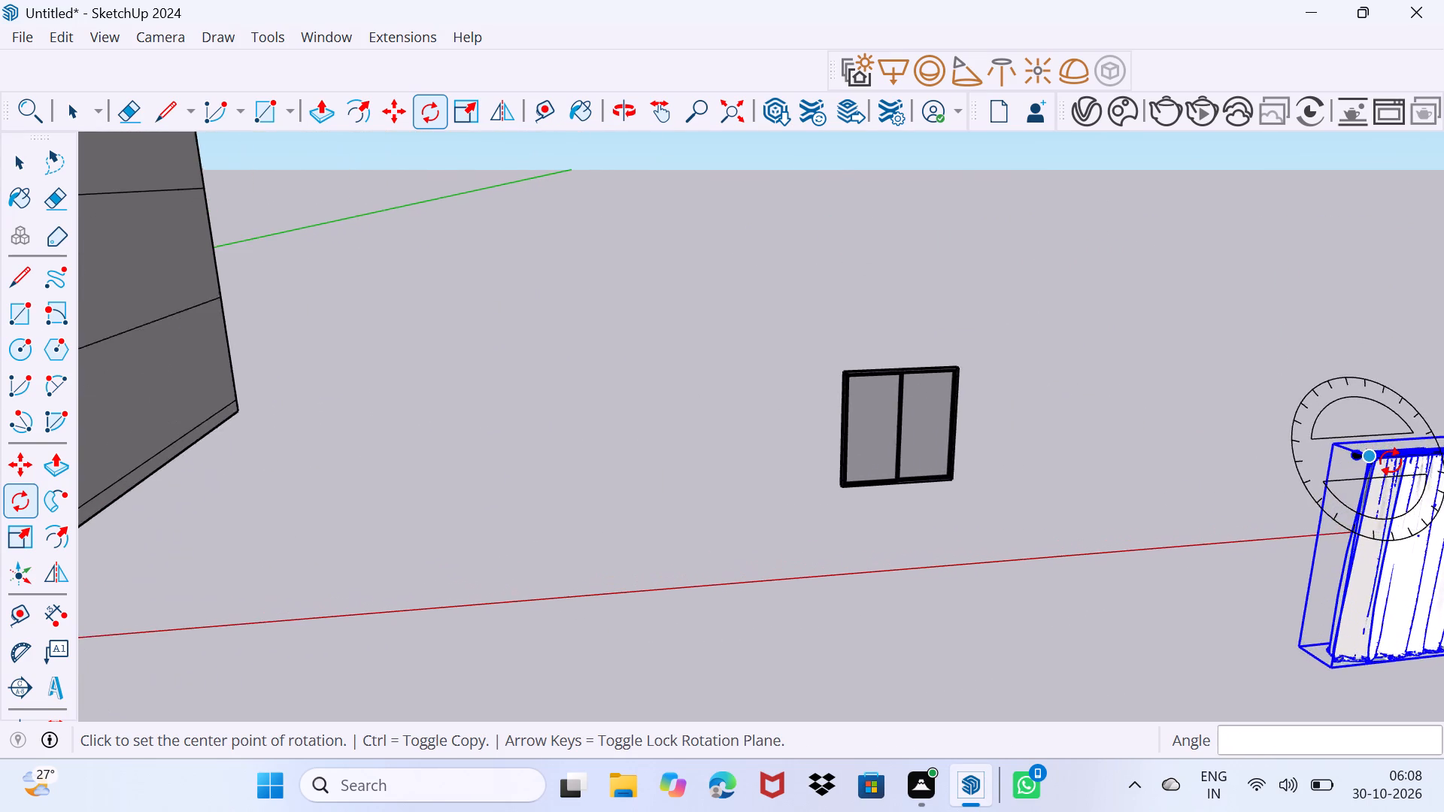
{"action": "middle_click_drag", "start_coordinate": [1333, 469], "coordinate": [1054, 411]}
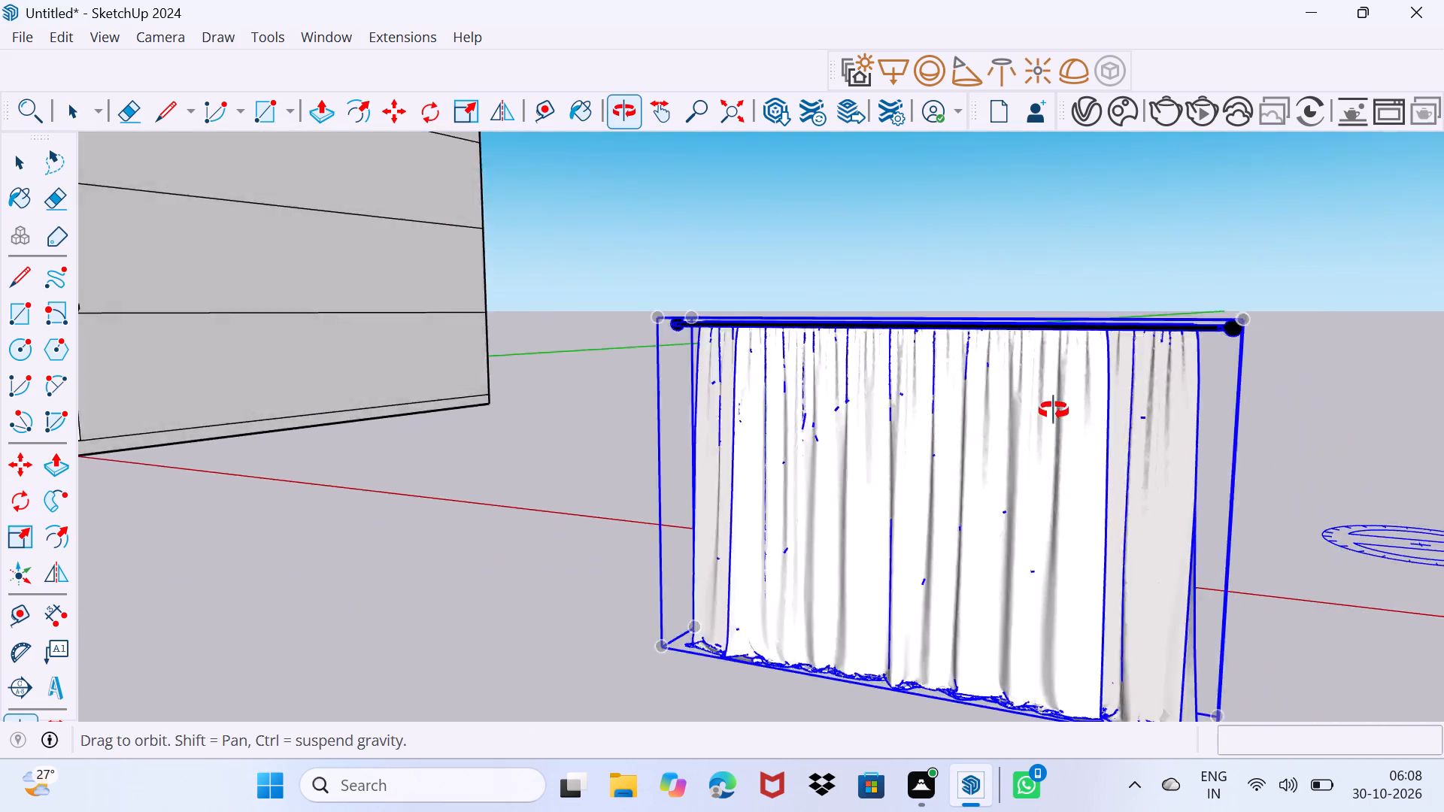
{"action": "middle_click_drag", "start_coordinate": [1054, 411], "coordinate": [982, 417]}
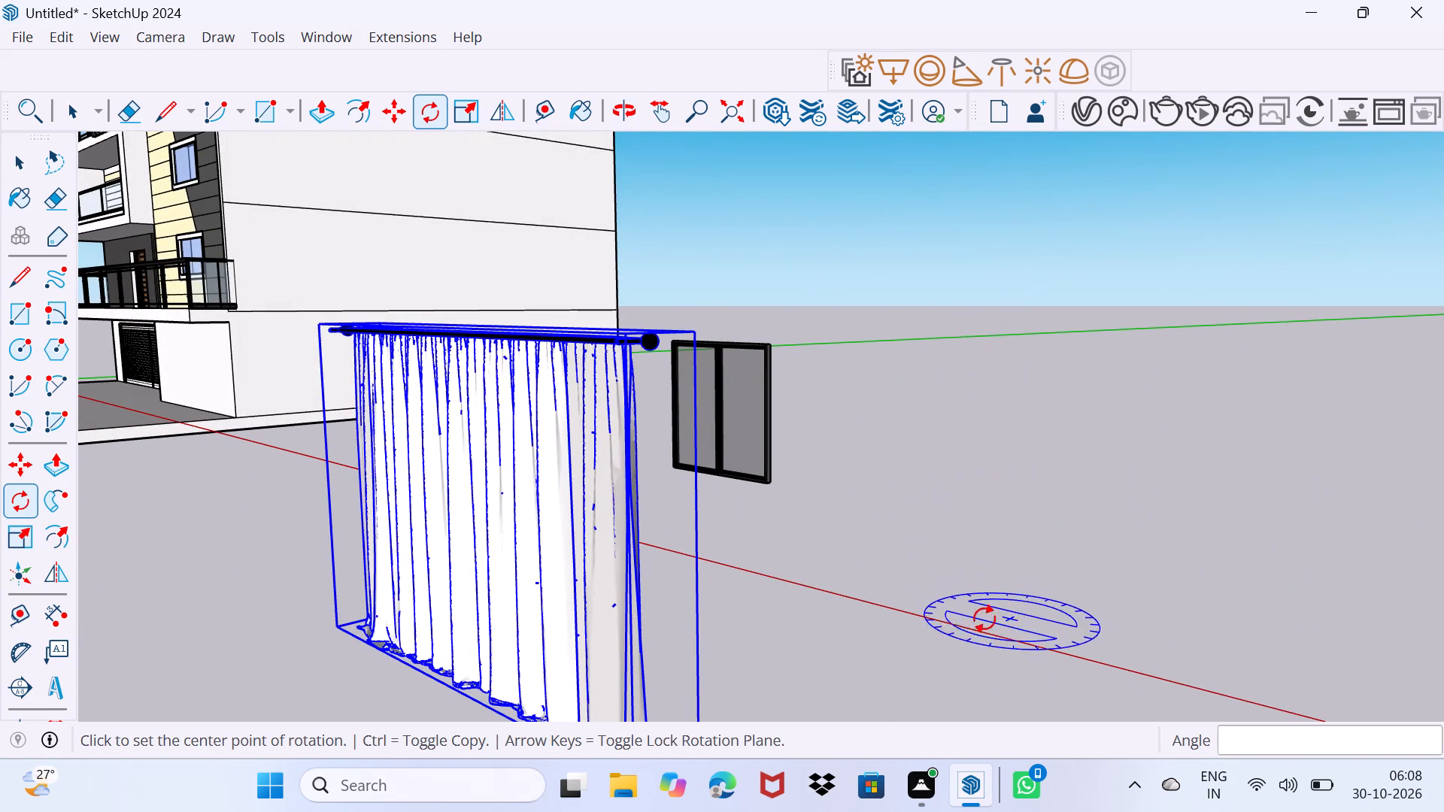
{"action": "scroll", "coordinate": [653, 392], "scroll_direction": "up", "scroll_amount": 10}
{"action": "middle_click_drag", "start_coordinate": [644, 335], "coordinate": [529, 350]}
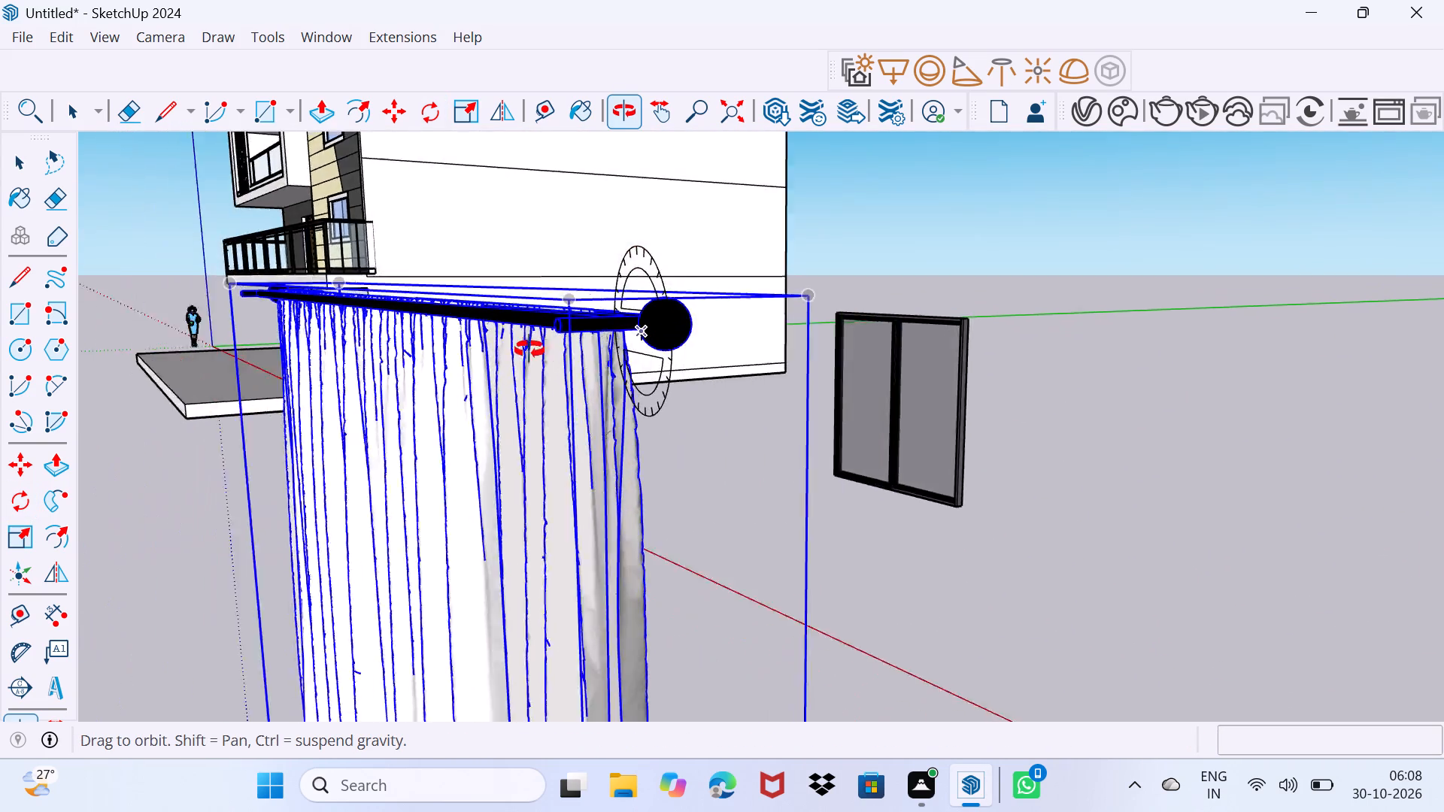
{"action": "middle_click_drag", "start_coordinate": [529, 350], "coordinate": [201, 361]}
{"action": "key", "text": "space"}
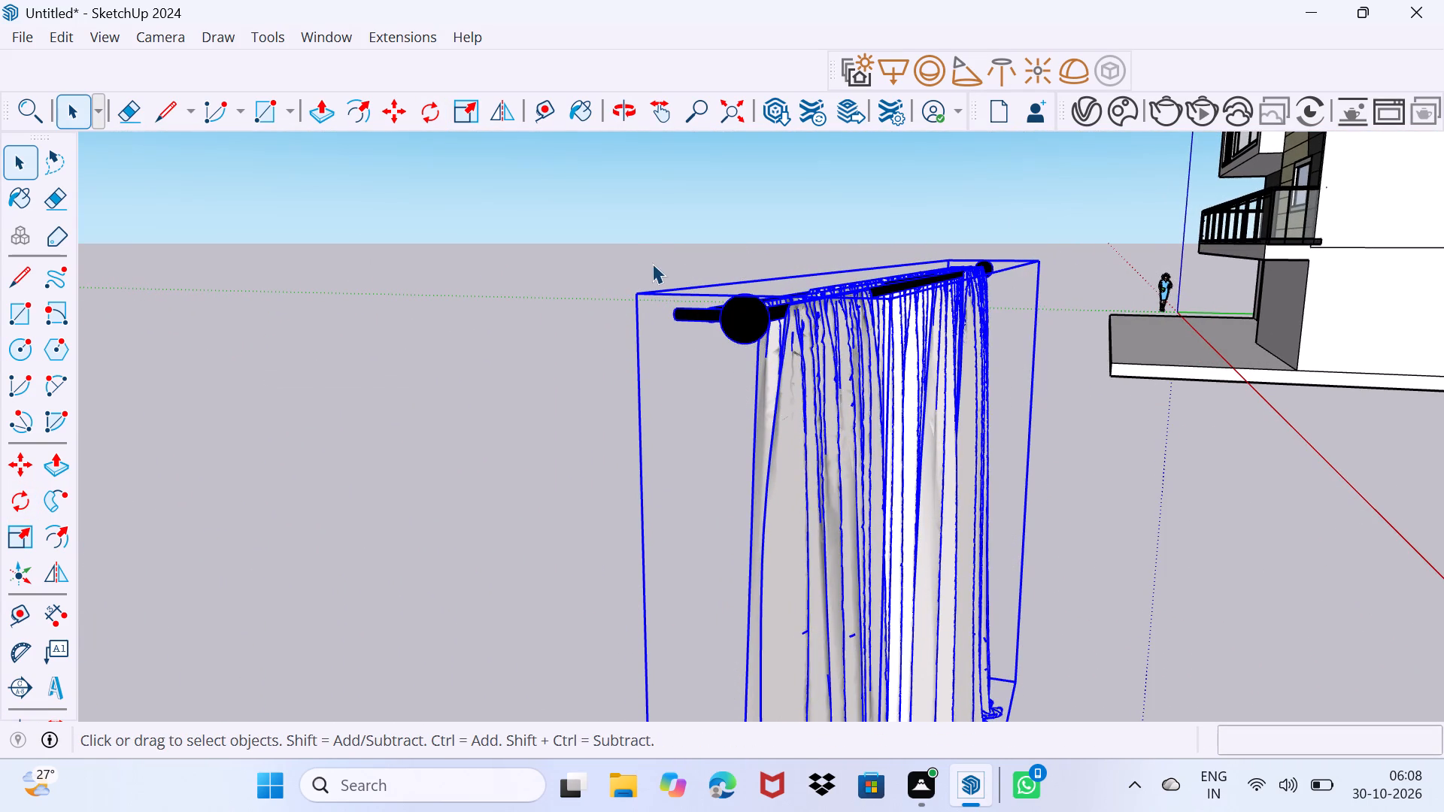
{"action": "key", "text": "comma"}
{"action": "key", "text": "m"}
{"action": "left_click", "coordinate": [632, 290]}
{"action": "scroll", "coordinate": [1103, 428], "scroll_direction": "down", "scroll_amount": 14}
{"action": "middle_click_drag", "start_coordinate": [1263, 416], "coordinate": [576, 378], "text": "shift"}
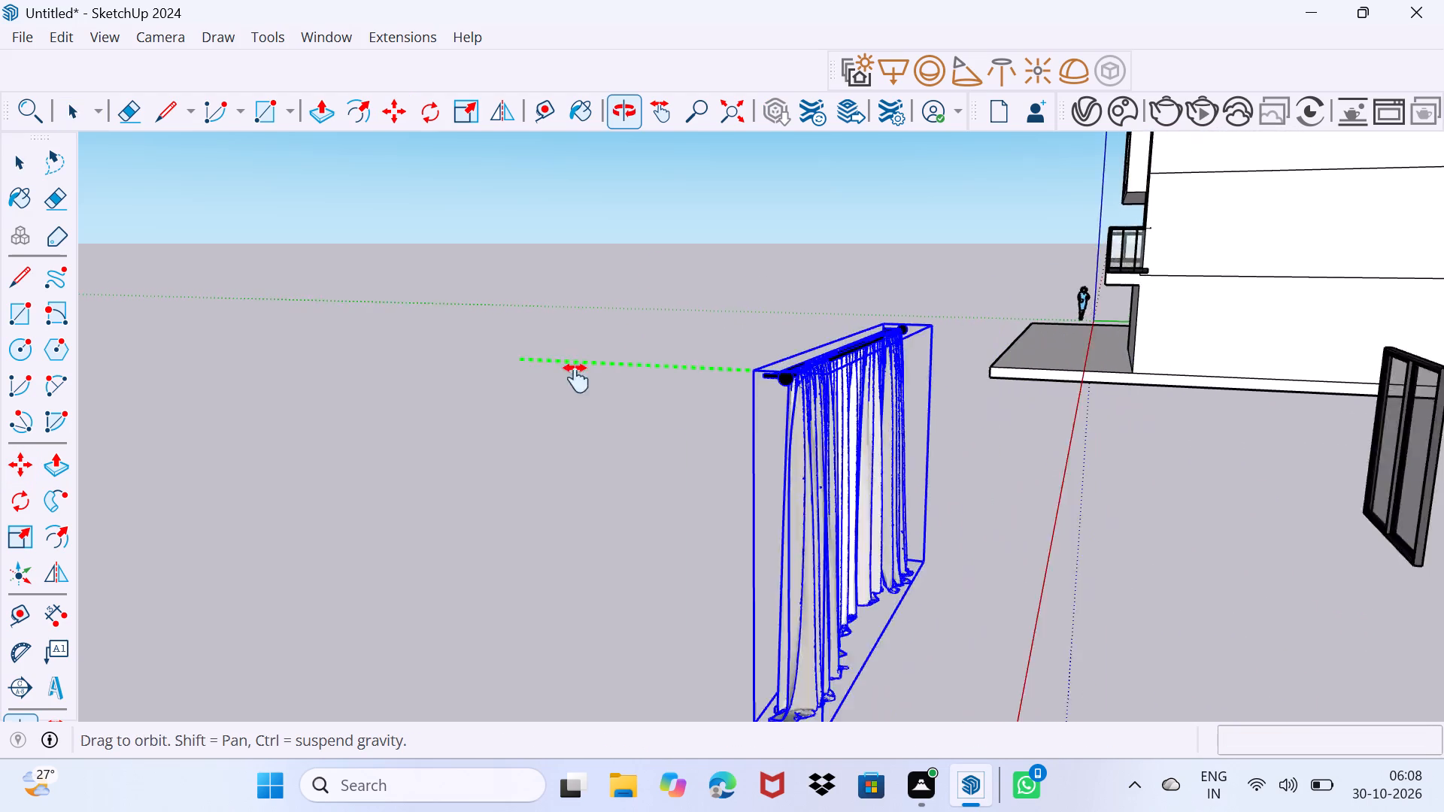
{"action": "middle_click_drag", "start_coordinate": [576, 378], "coordinate": [458, 380], "text": "shift"}
{"action": "scroll", "coordinate": [1280, 395], "scroll_direction": "up", "scroll_amount": 9}
{"action": "middle_click_drag", "start_coordinate": [1270, 388], "coordinate": [1068, 400]}
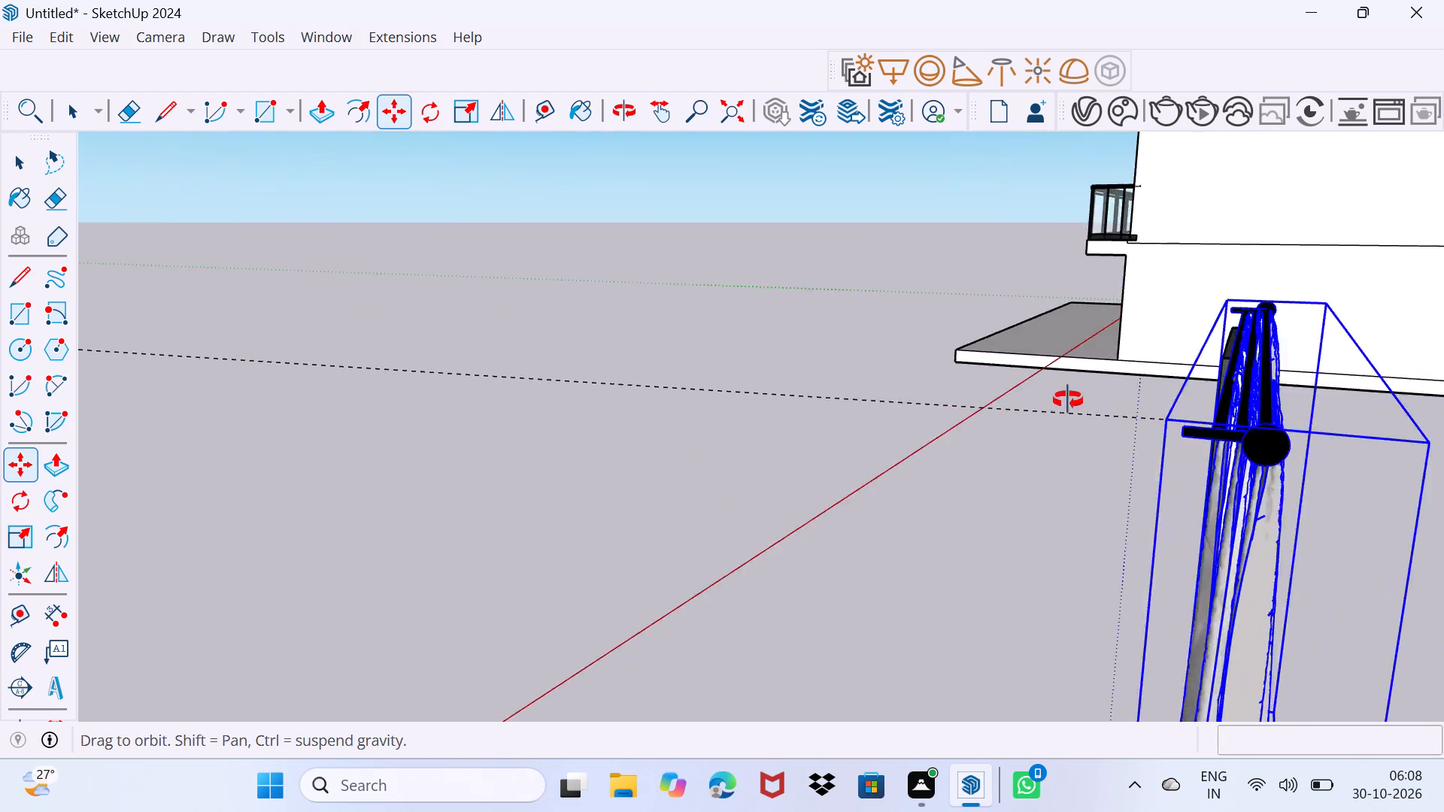
{"action": "middle_click_drag", "start_coordinate": [1068, 400], "coordinate": [981, 404]}
{"action": "scroll", "coordinate": [1377, 438], "scroll_direction": "down", "scroll_amount": 9}
{"action": "middle_click_drag", "start_coordinate": [1390, 441], "coordinate": [1267, 386]}
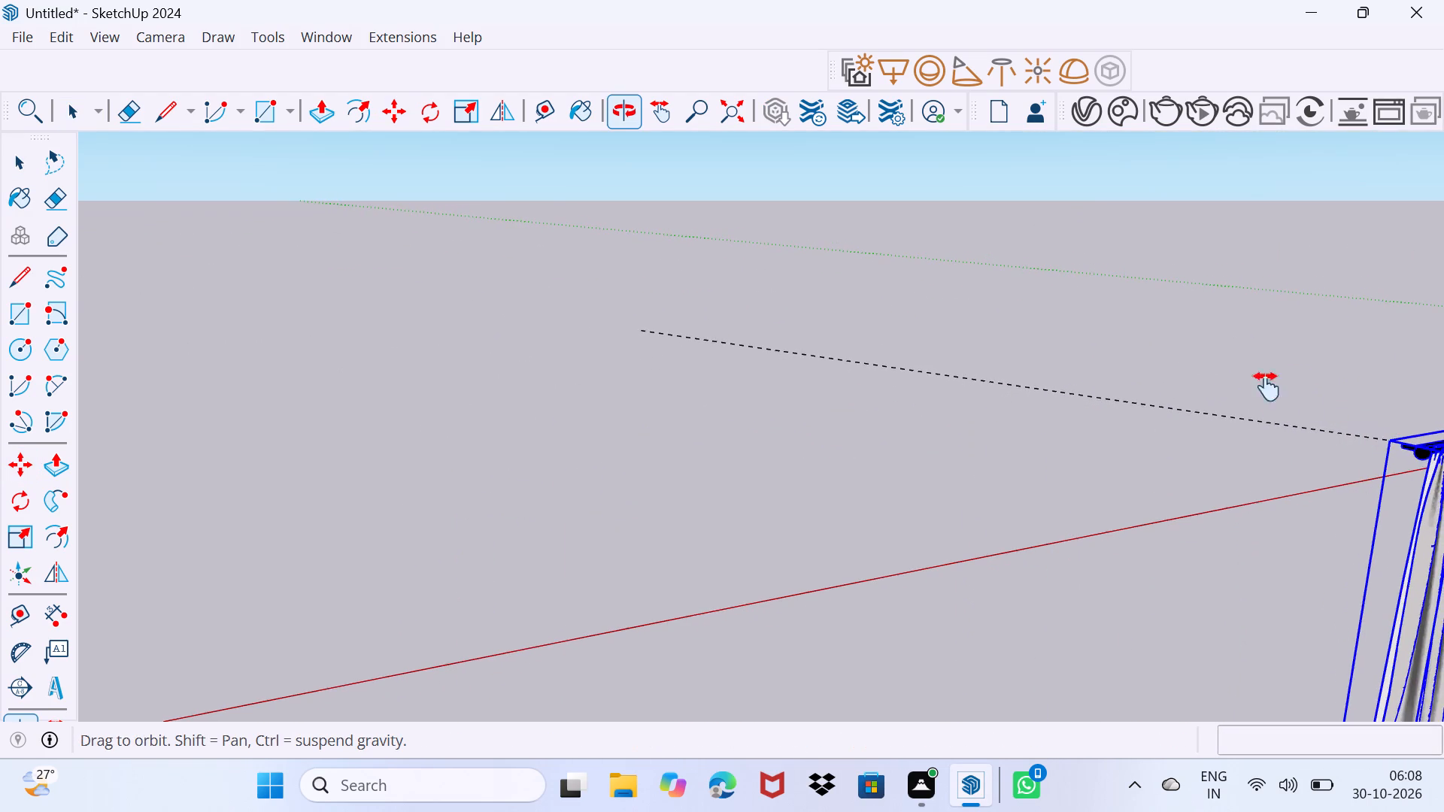
{"action": "middle_click_drag", "start_coordinate": [1267, 386], "coordinate": [587, 326]}
{"action": "scroll", "coordinate": [626, 334], "scroll_direction": "down", "scroll_amount": 3}
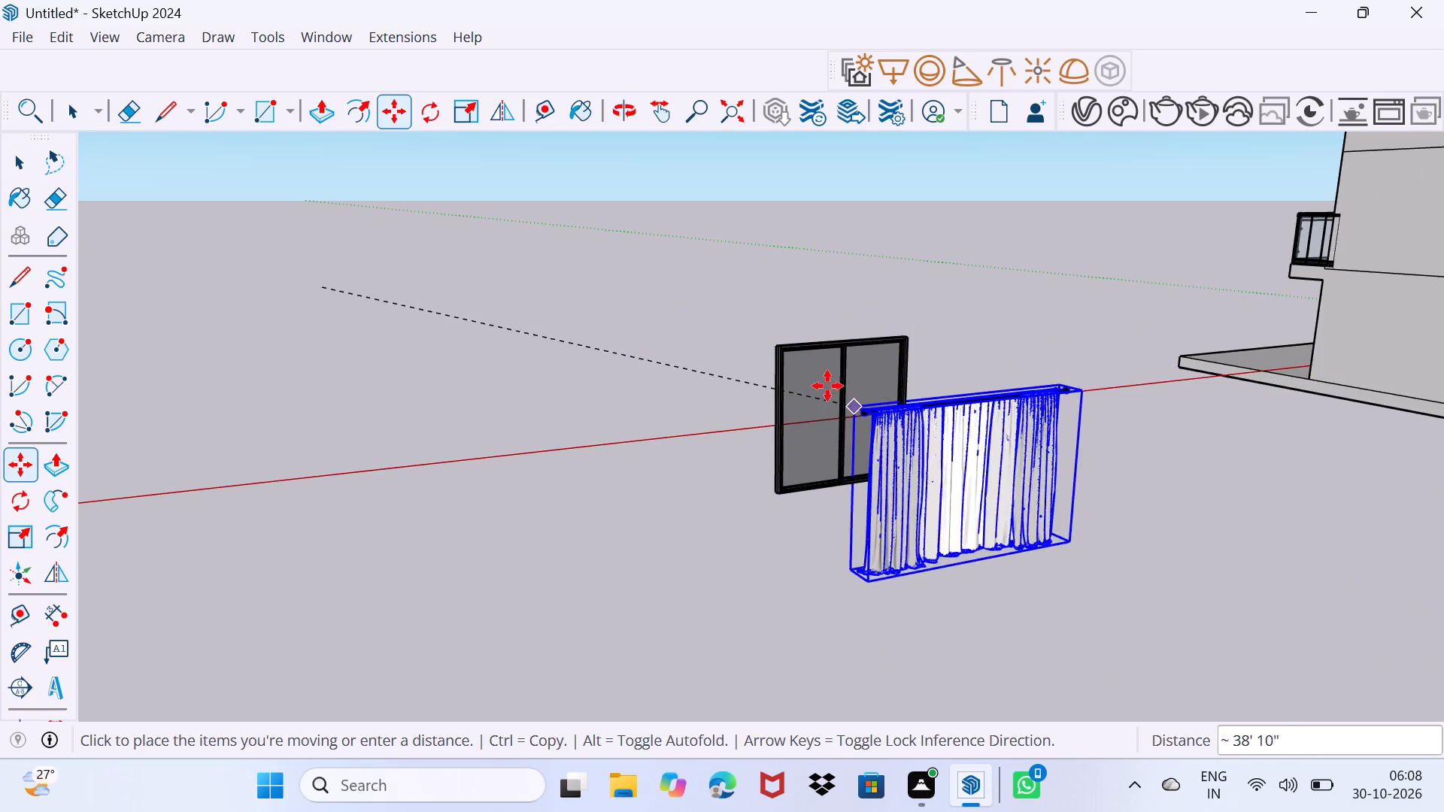
{"action": "left_click", "coordinate": [825, 386]}
Move the curtain about 3' 6 5/8" closer so that it overlaps the sliding window frame.
{"action": "scroll", "coordinate": [862, 411], "scroll_direction": "up", "scroll_amount": 5}
{"action": "middle_click_drag", "start_coordinate": [843, 407], "coordinate": [954, 447]}
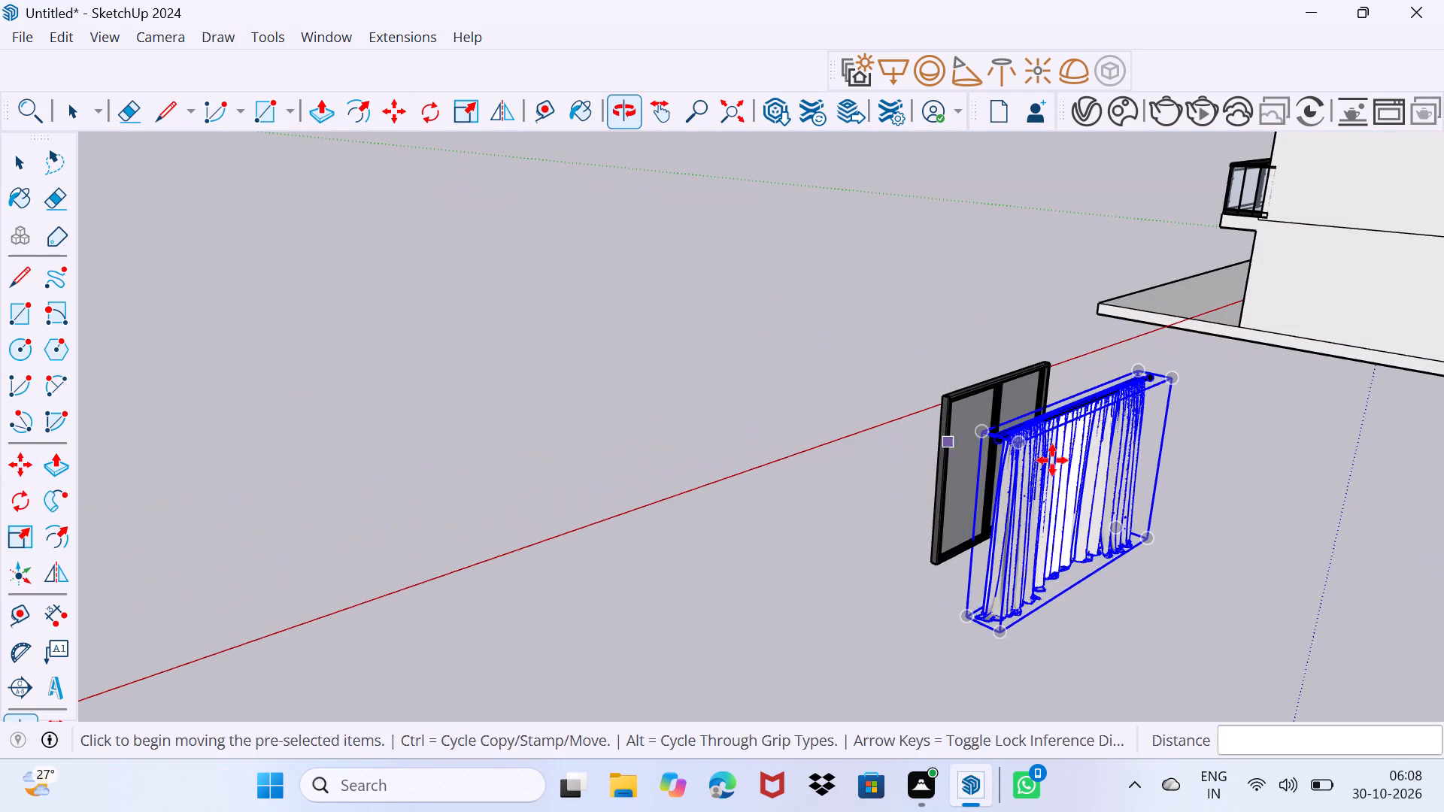
{"action": "scroll", "coordinate": [1062, 461], "scroll_direction": "up", "scroll_amount": 13}
{"action": "scroll", "coordinate": [1004, 436], "scroll_direction": "up", "scroll_amount": 5}
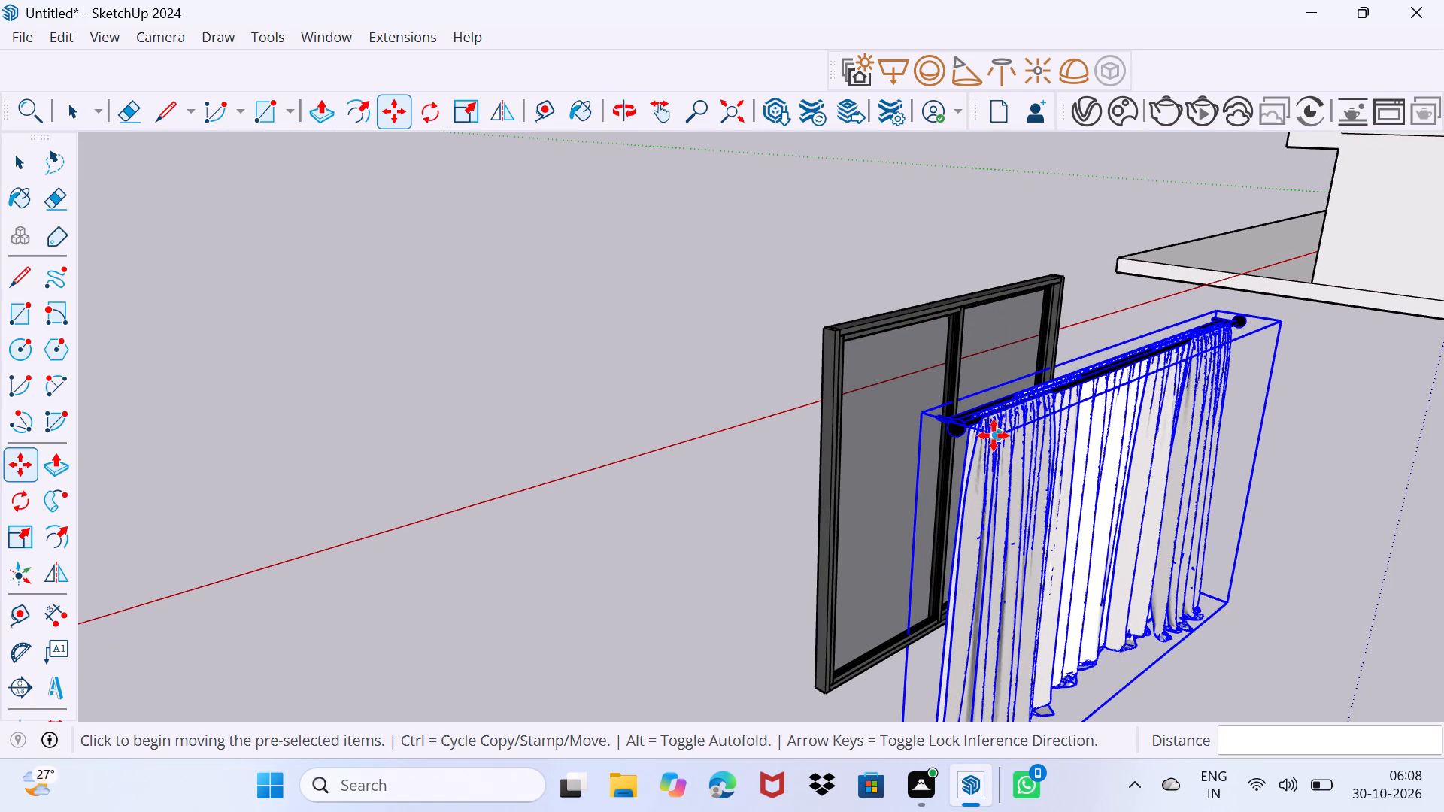
{"action": "left_click", "coordinate": [995, 435]}
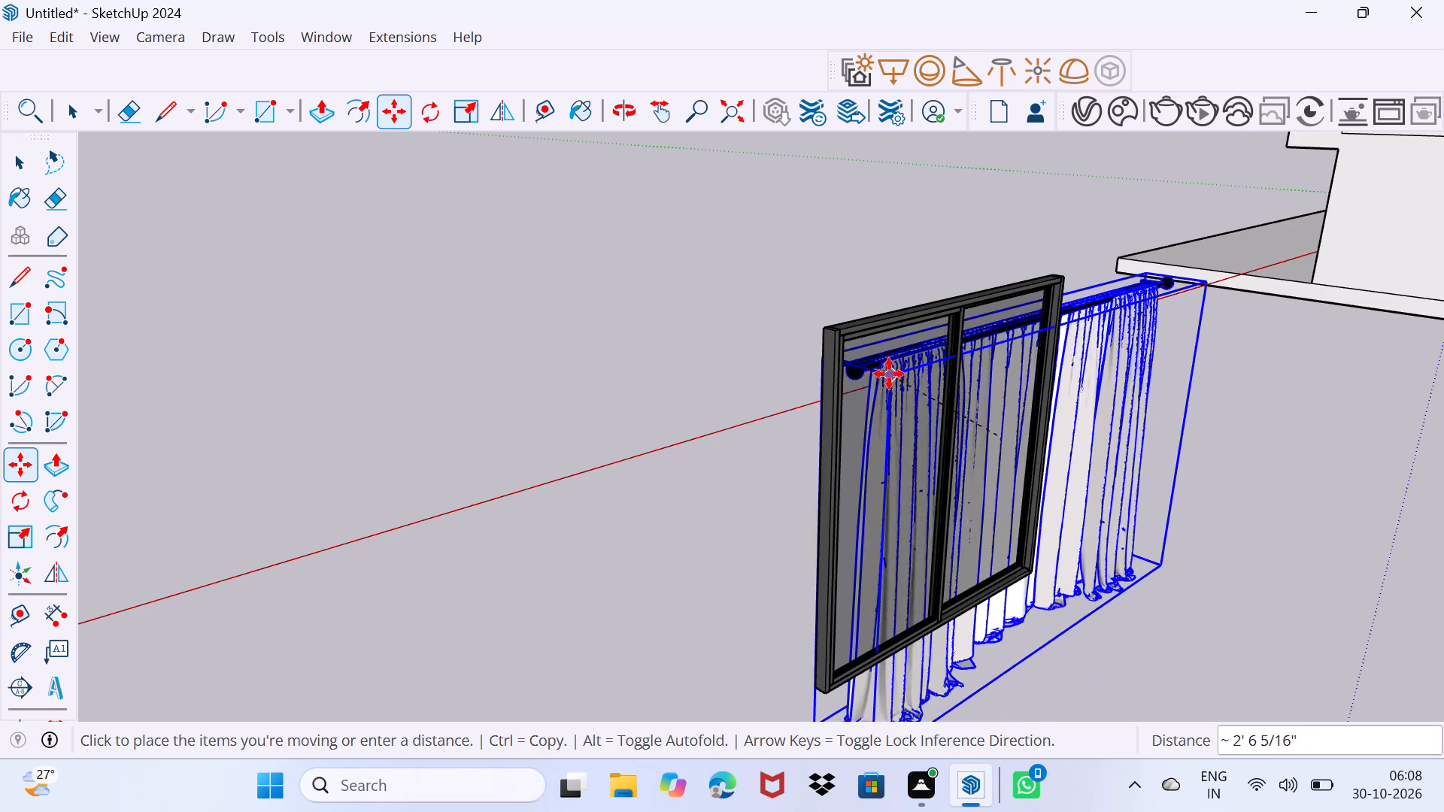
{"action": "left_click", "coordinate": [863, 341]}
Move the curtain by its upper bounding-box corner onto the matching top corner of the window frame.
{"action": "scroll", "coordinate": [860, 354], "scroll_direction": "up", "scroll_amount": 2}
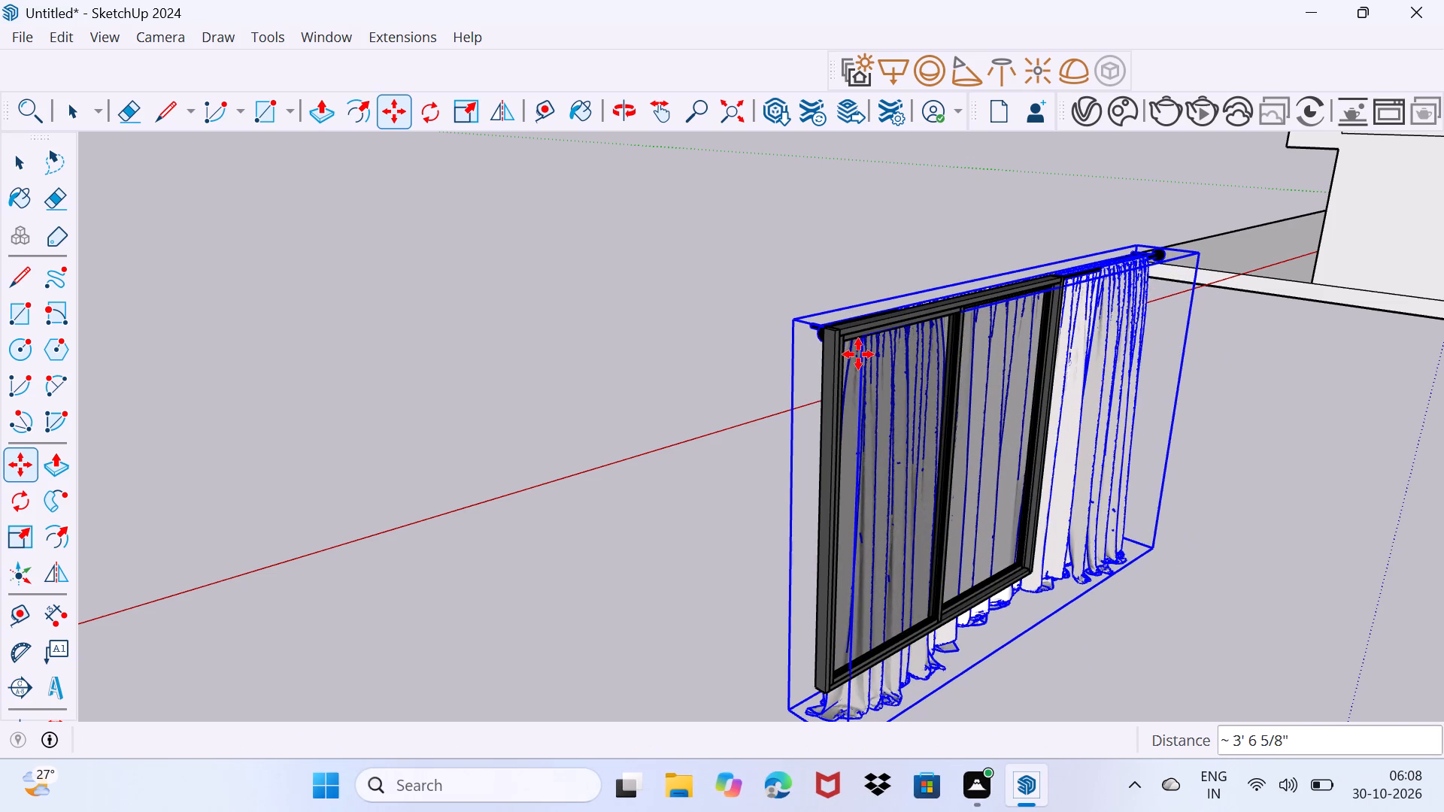
{"action": "scroll", "coordinate": [858, 354], "scroll_direction": "up", "scroll_amount": 8}
{"action": "middle_click_drag", "start_coordinate": [856, 372], "coordinate": [997, 404]}
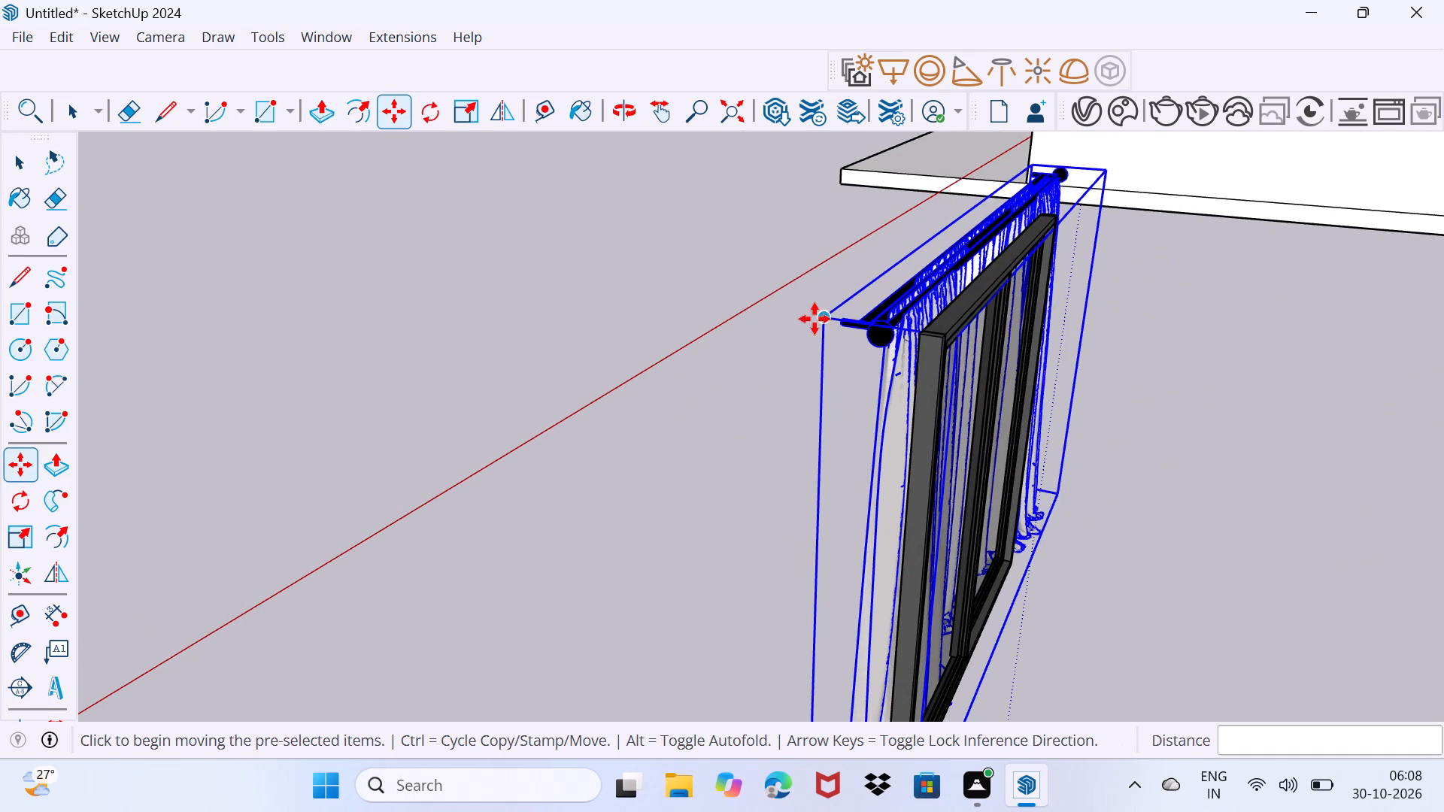
{"action": "left_click", "coordinate": [819, 317]}
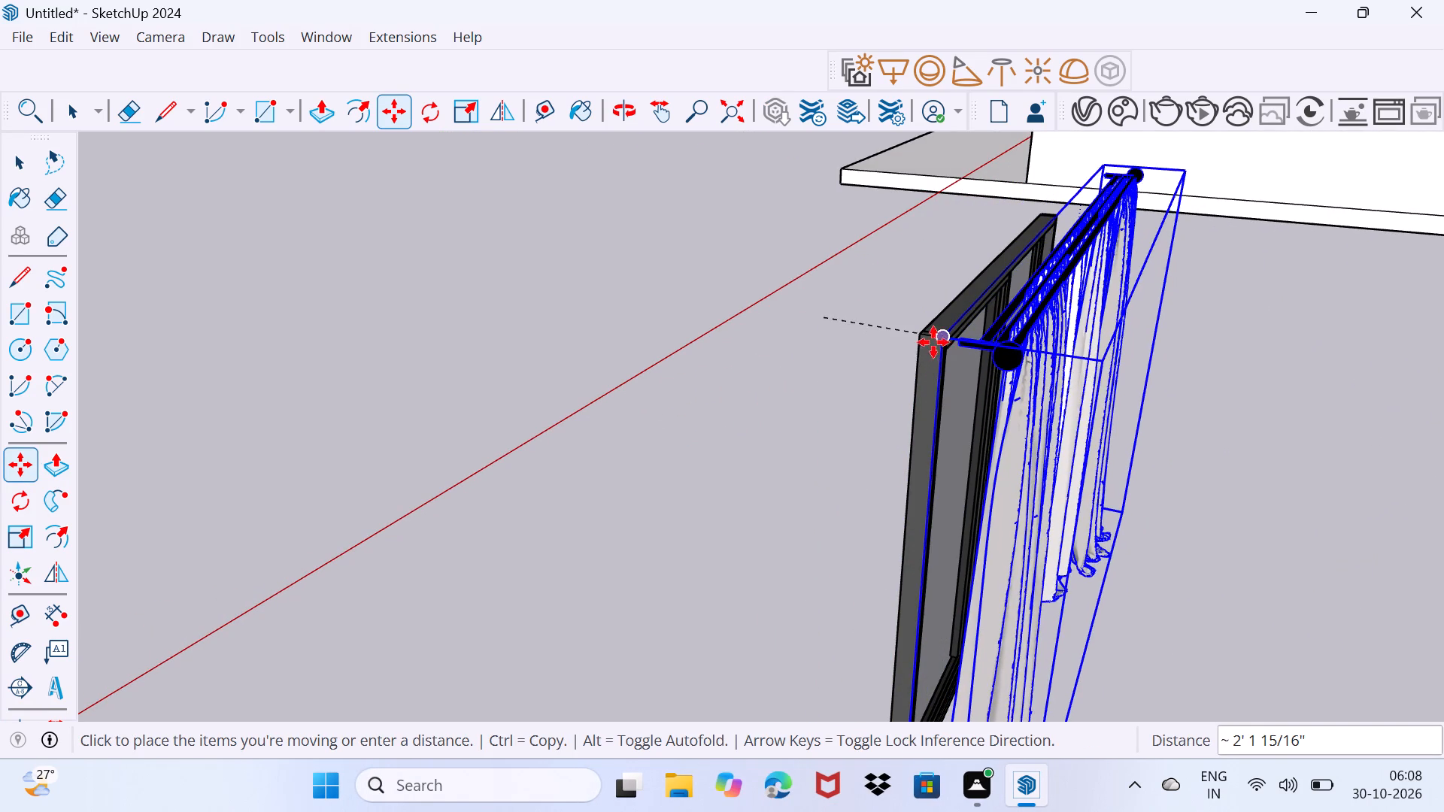
{"action": "left_click", "coordinate": [924, 342]}
Scale the curtain along the red axis by about 0.57 and again by about 0.95 to fit the window's width.
{"action": "middle_click_drag", "start_coordinate": [1103, 419], "coordinate": [994, 373]}
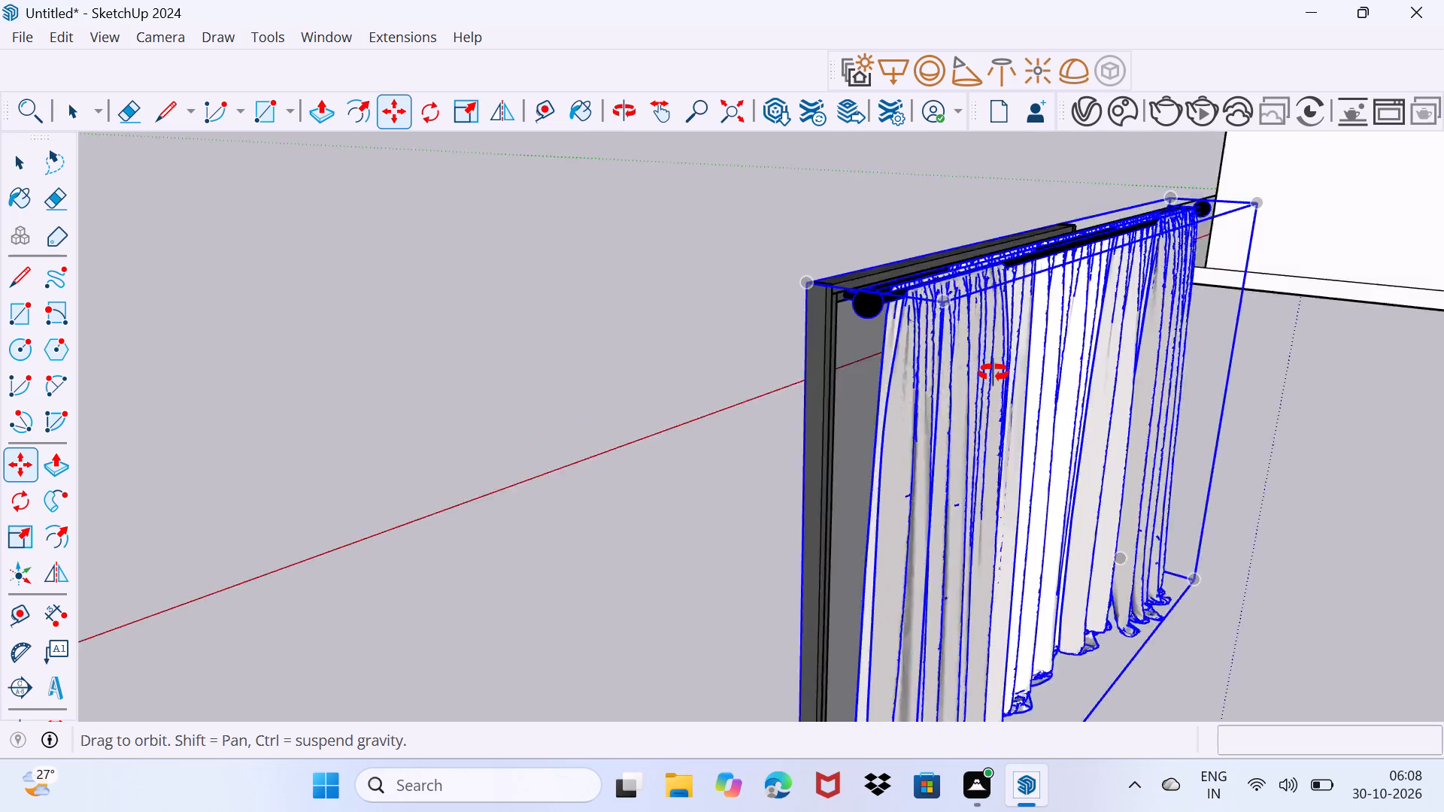
{"action": "middle_click_drag", "start_coordinate": [994, 373], "coordinate": [907, 348]}
{"action": "key", "text": "s"}
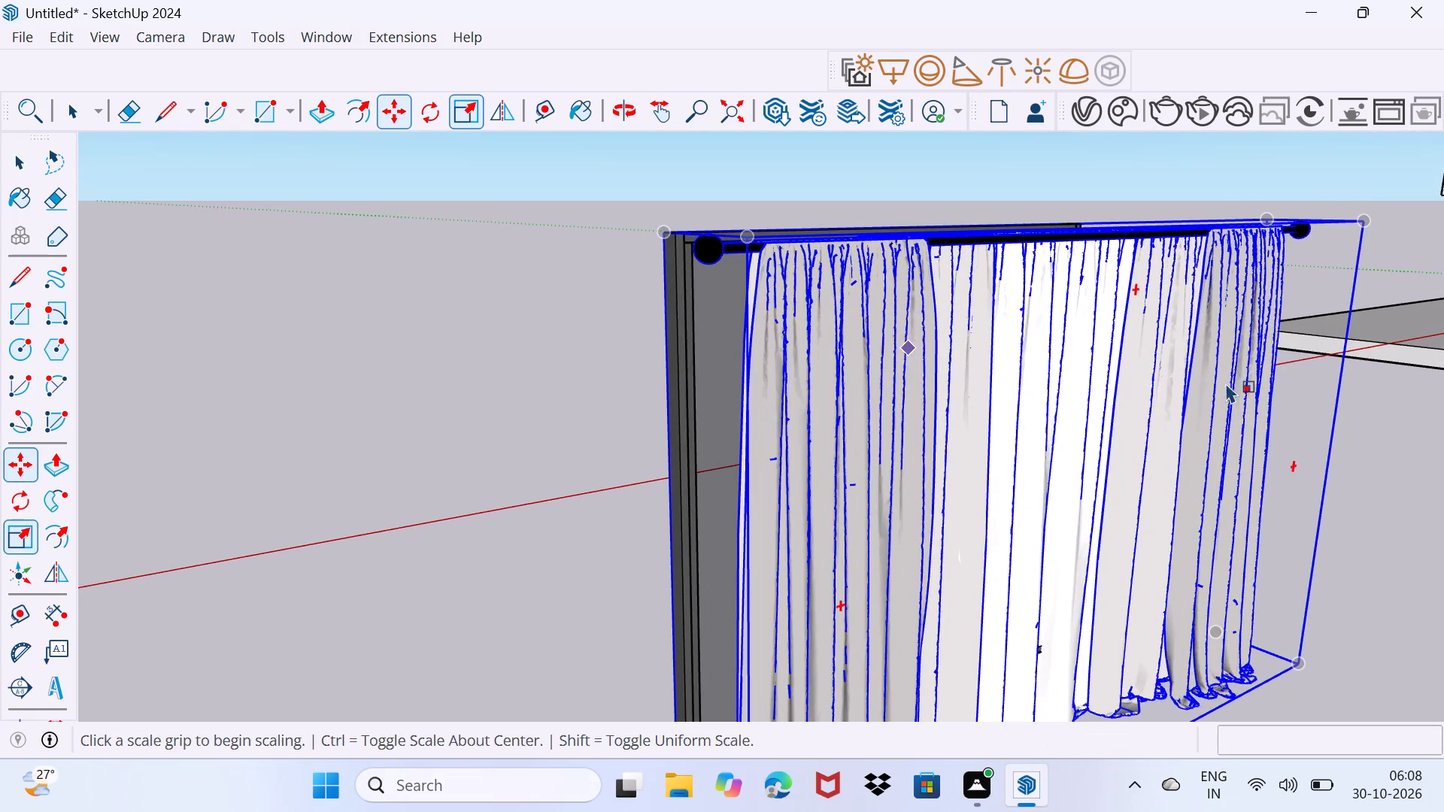
{"action": "left_click_drag", "start_coordinate": [1282, 444], "coordinate": [1212, 454]}
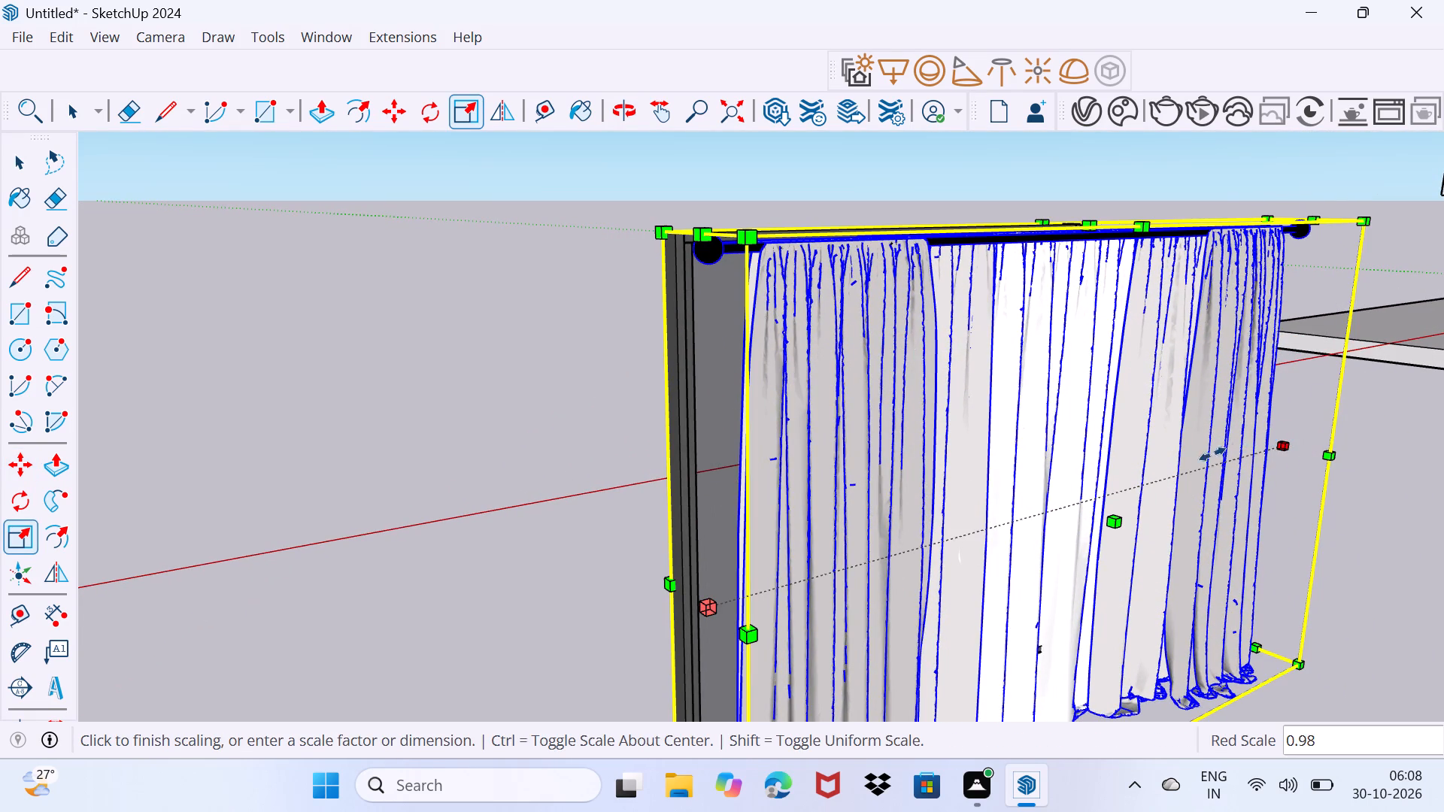
{"action": "left_click_drag", "start_coordinate": [1212, 454], "coordinate": [1097, 477]}
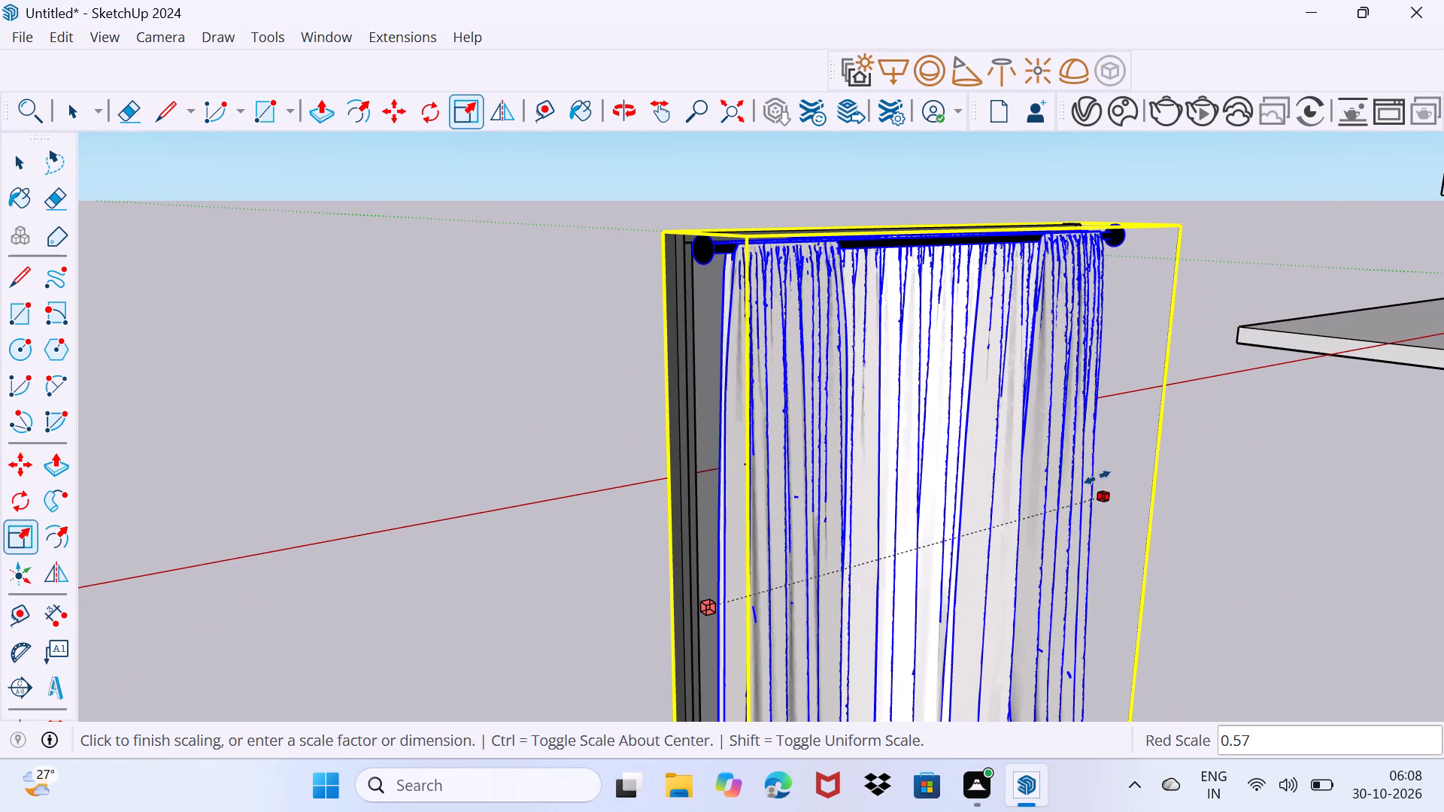
{"action": "left_click_drag", "start_coordinate": [1097, 477], "coordinate": [1097, 477]}
{"action": "middle_click_drag", "start_coordinate": [1014, 382], "coordinate": [1039, 509]}
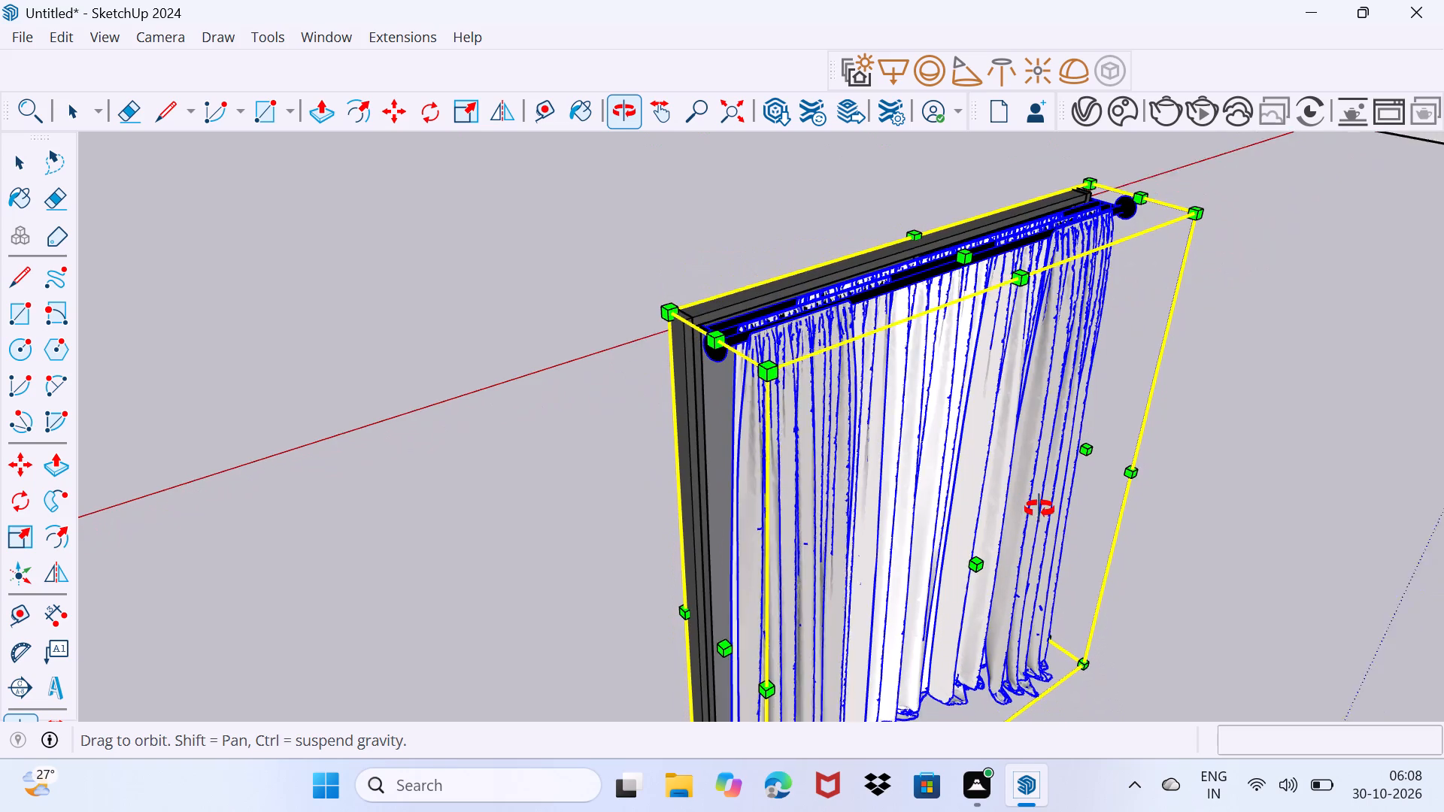
{"action": "middle_click_drag", "start_coordinate": [1039, 509], "coordinate": [1045, 517]}
{"action": "left_click_drag", "start_coordinate": [1075, 438], "coordinate": [1063, 440]}
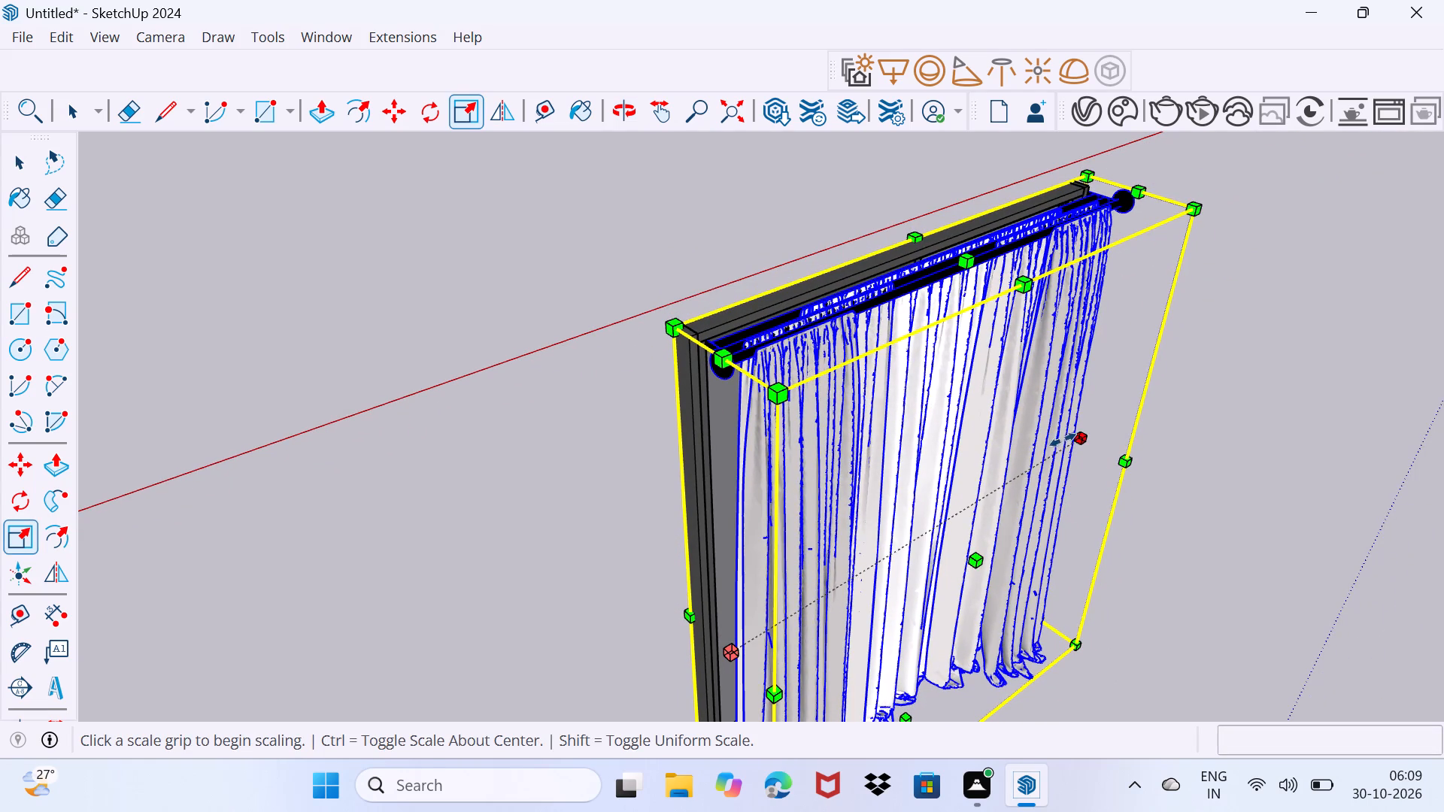
{"action": "left_click_drag", "start_coordinate": [1063, 440], "coordinate": [1062, 437]}
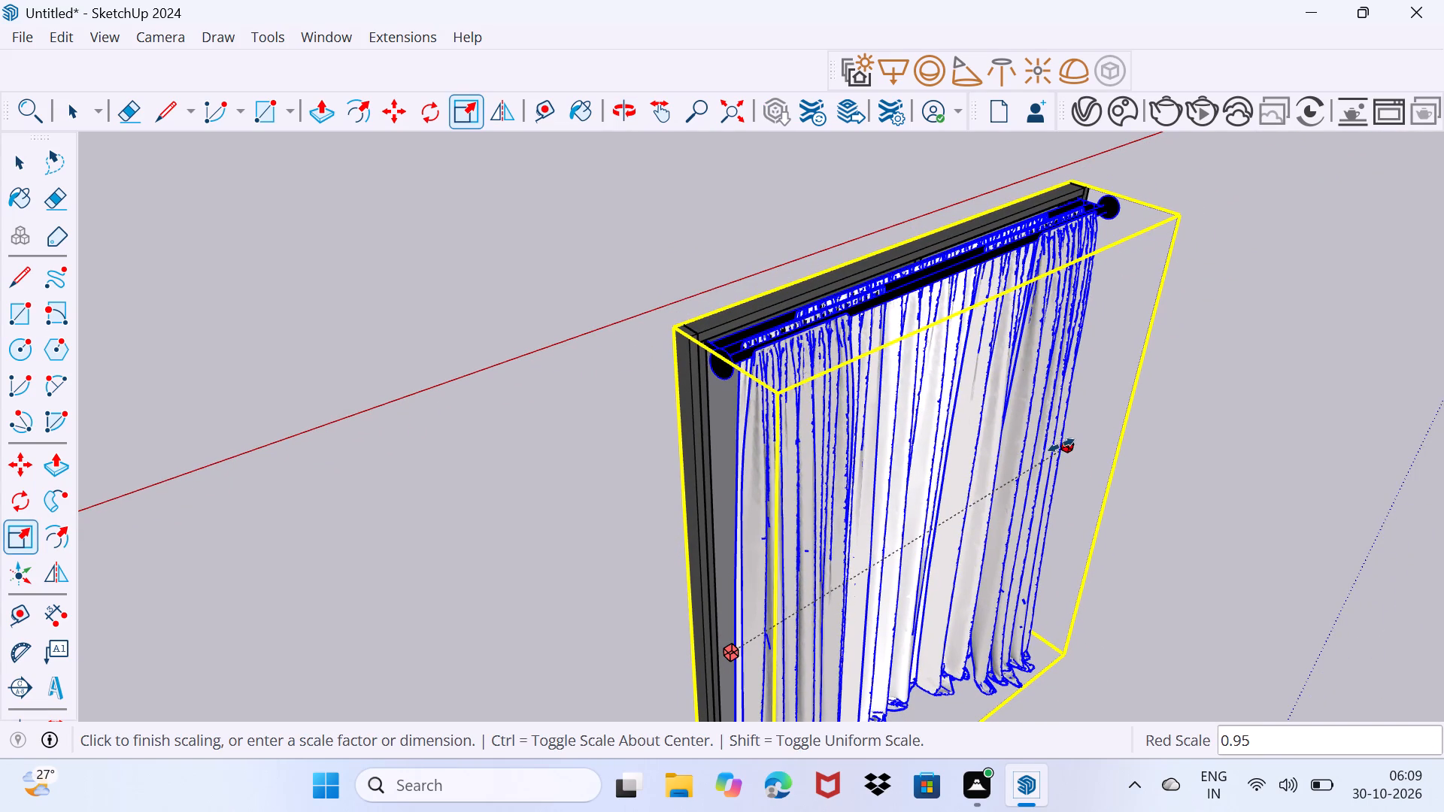
{"action": "middle_click_drag", "start_coordinate": [1011, 532], "coordinate": [973, 362], "text": "shift"}
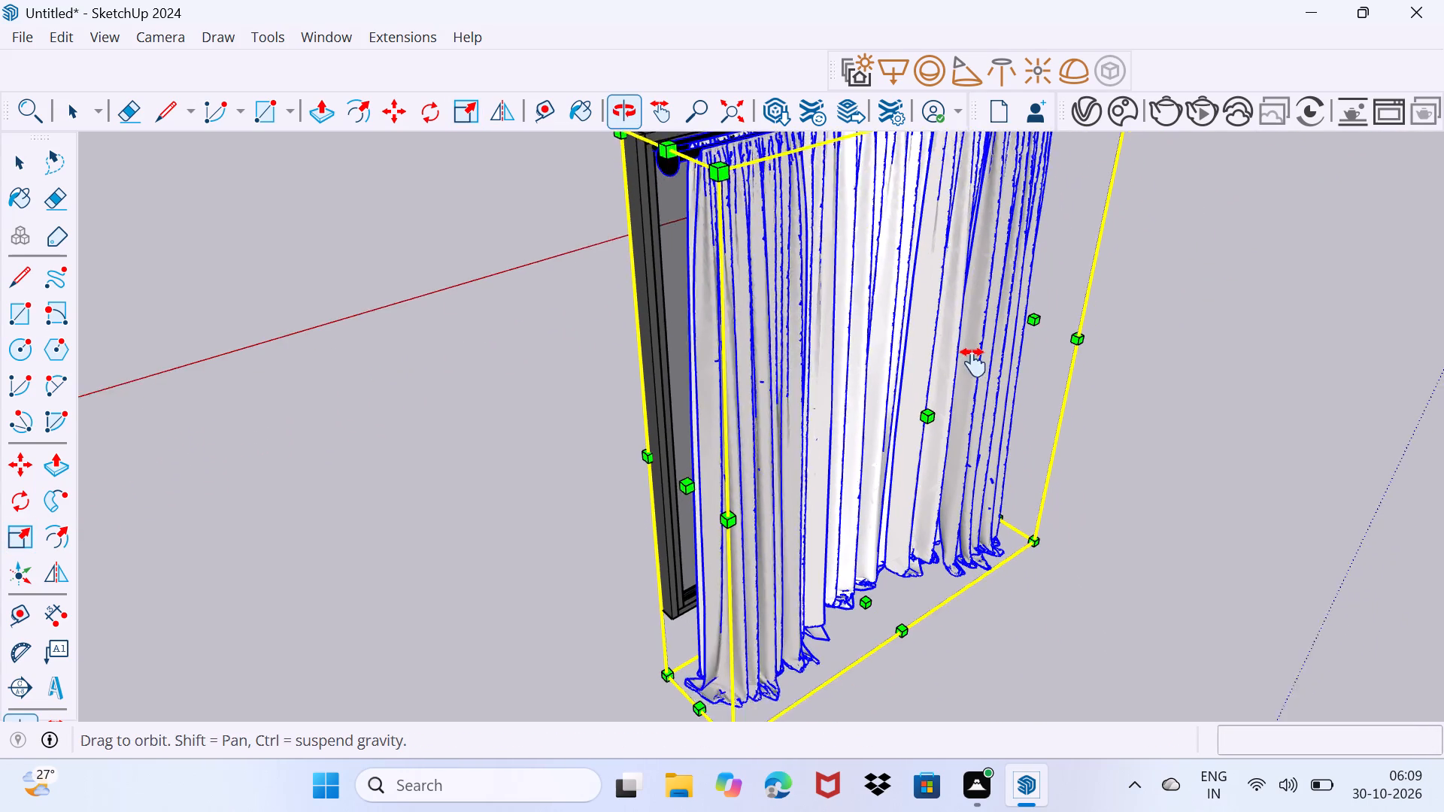
Scale the curtain's height by about 0.83 along the blue axis to match the window frame.
{"action": "middle_click_drag", "start_coordinate": [973, 362], "coordinate": [973, 354], "text": "shift"}
{"action": "left_click_drag", "start_coordinate": [857, 559], "coordinate": [861, 497]}
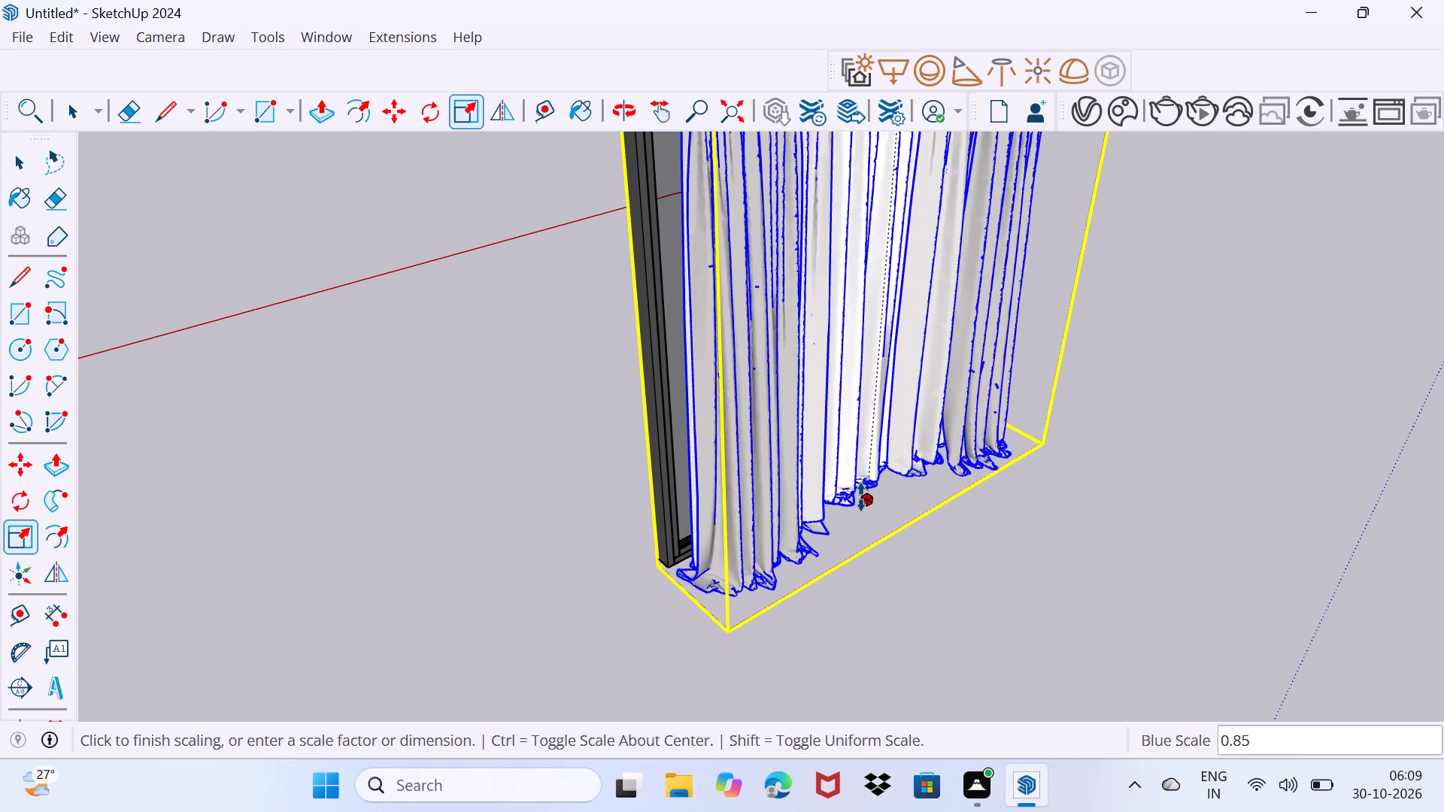
{"action": "left_click_drag", "start_coordinate": [861, 497], "coordinate": [862, 490]}
Move the curtain by its upper front corner about 4 5/8" along the green axis into the window frame.
{"action": "middle_click_drag", "start_coordinate": [793, 492], "coordinate": [798, 511], "text": "shift"}
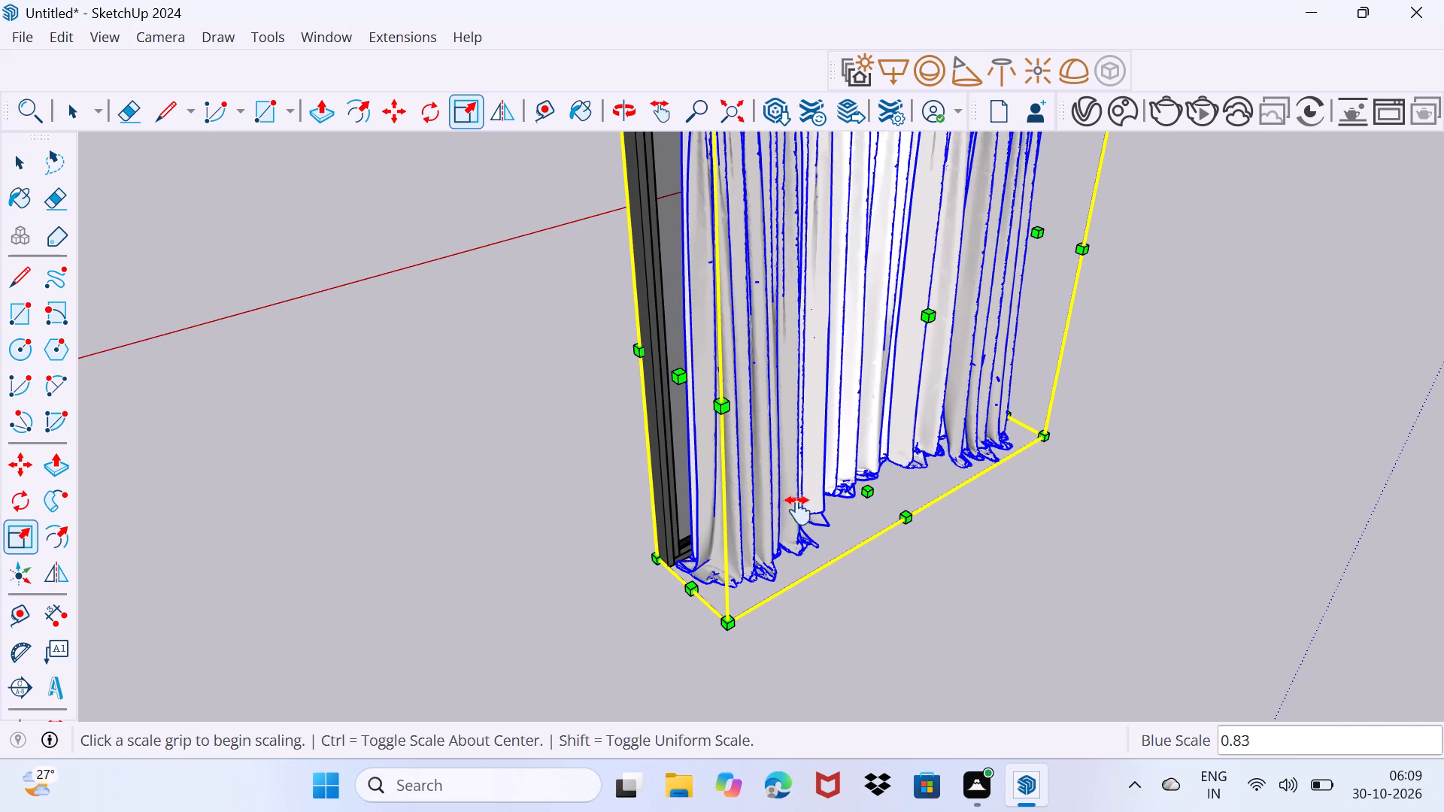
{"action": "middle_click_drag", "start_coordinate": [798, 511], "coordinate": [833, 626], "text": "shift"}
{"action": "key", "text": "m"}
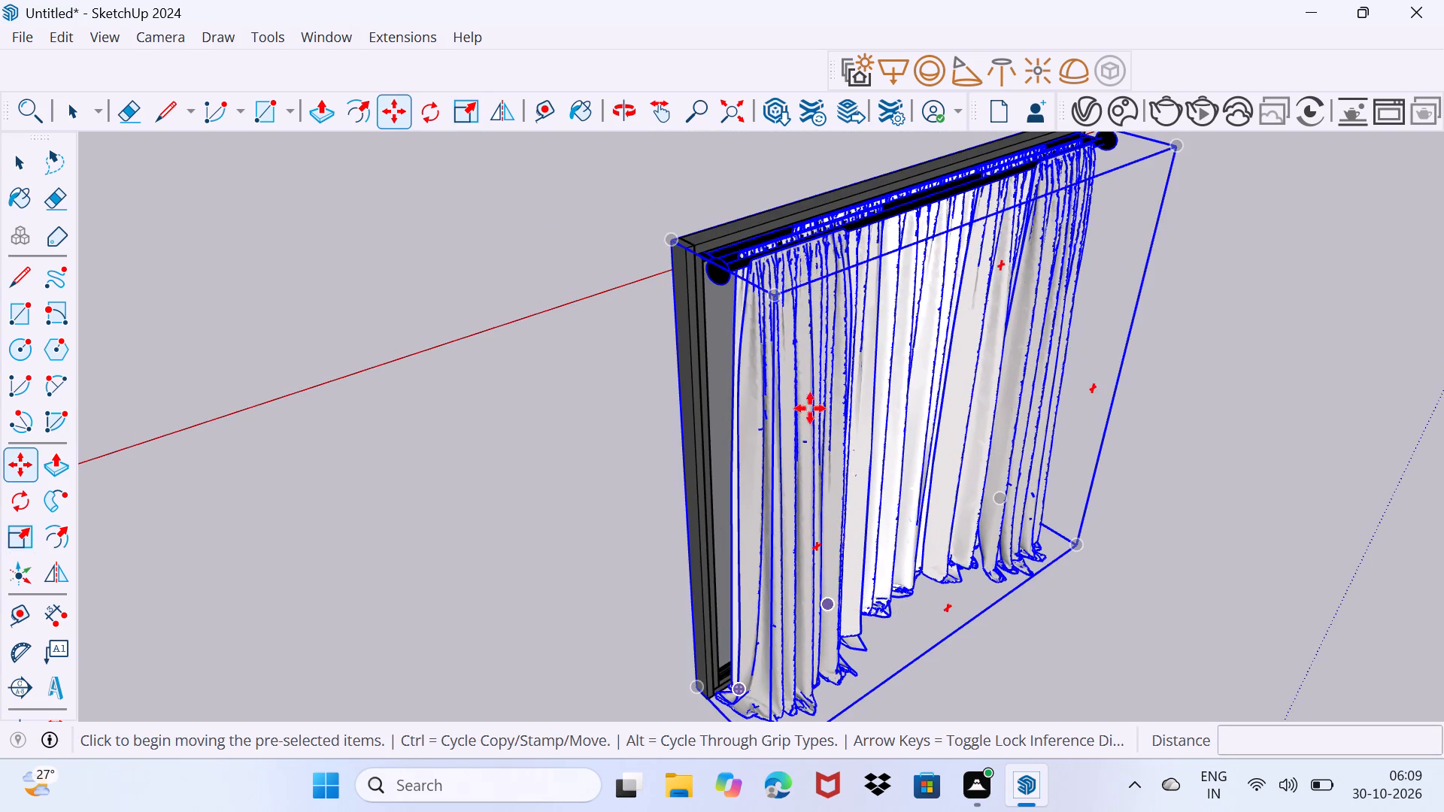
{"action": "left_click", "coordinate": [778, 297]}
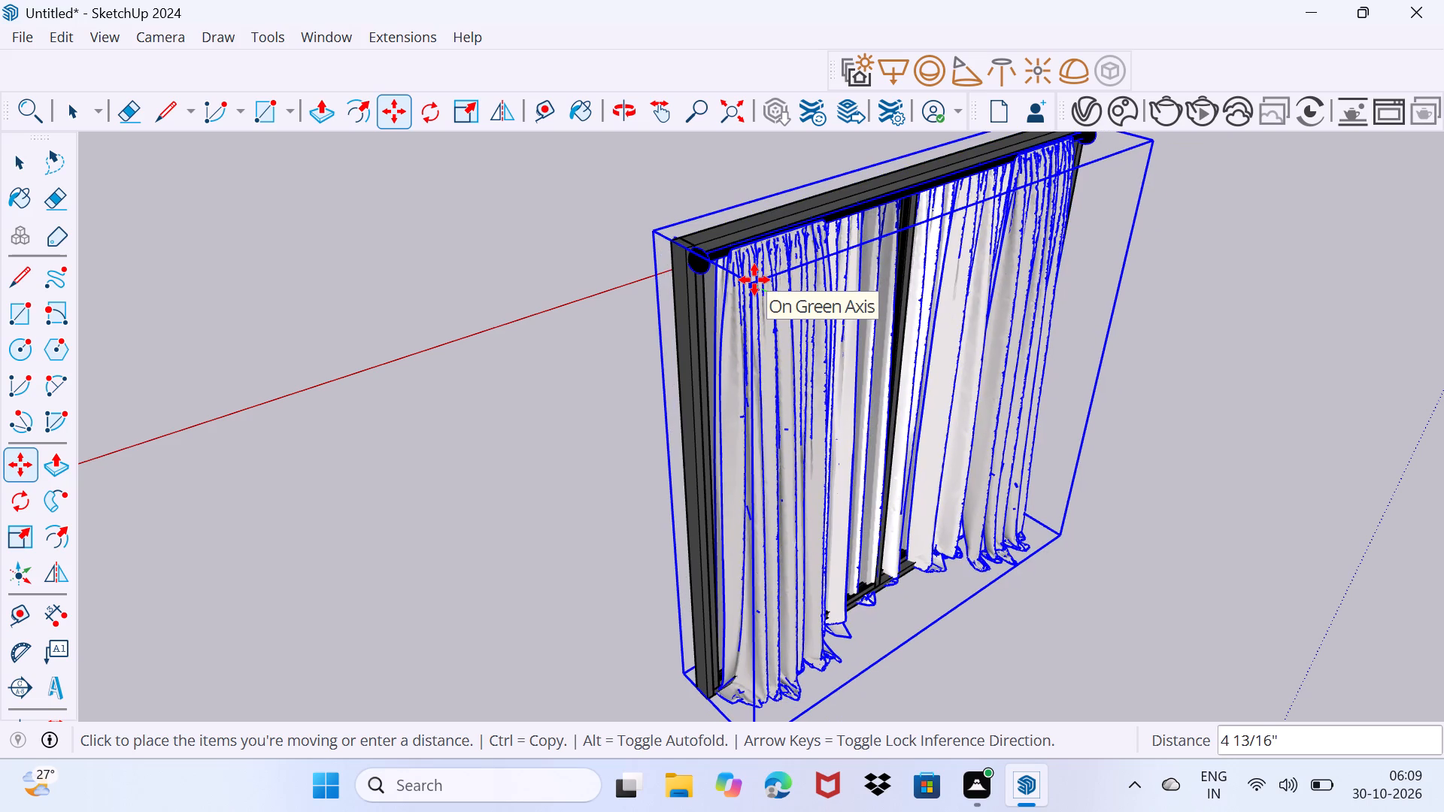
{"action": "key", "text": "space"}
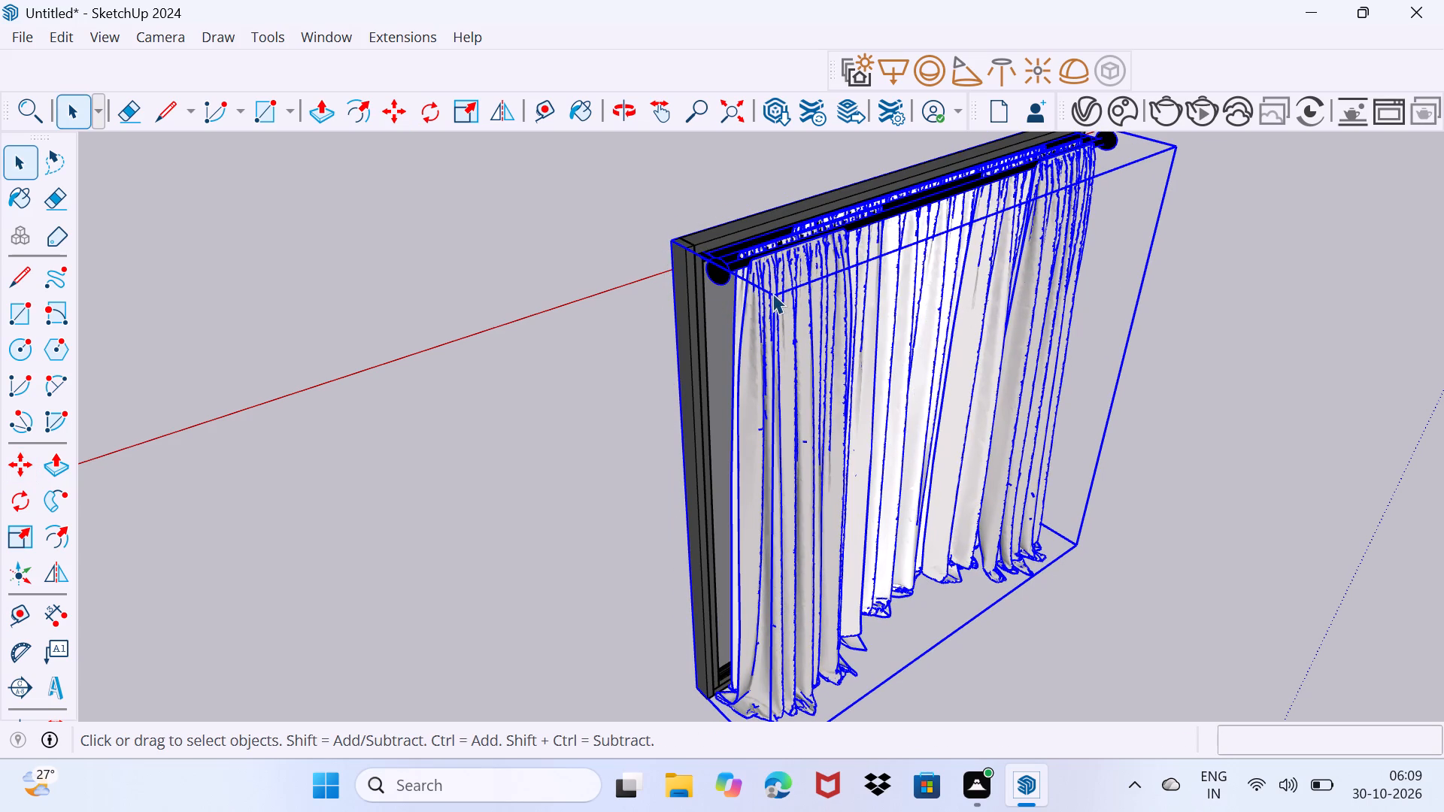
{"action": "key", "text": "m"}
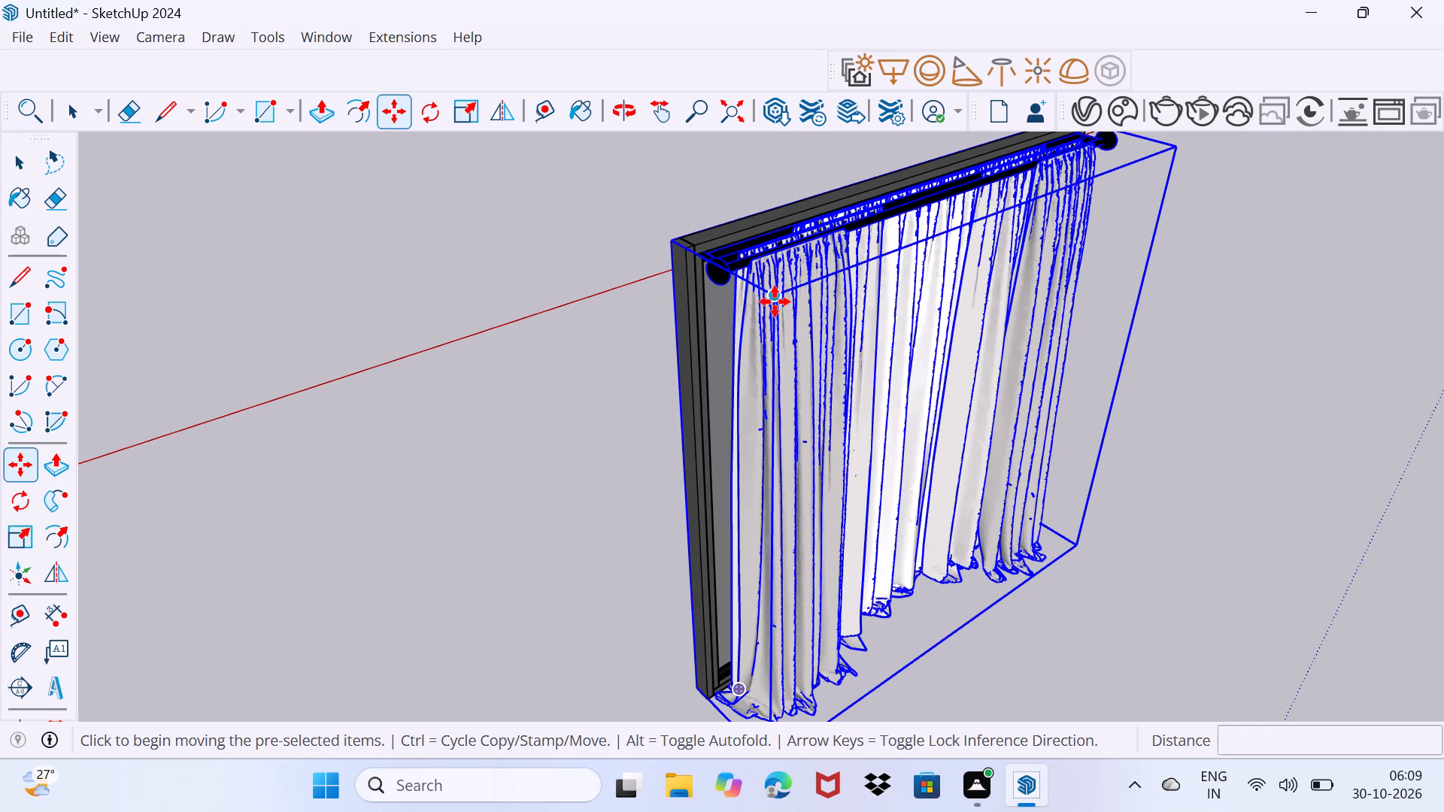
{"action": "left_click", "coordinate": [775, 301]}
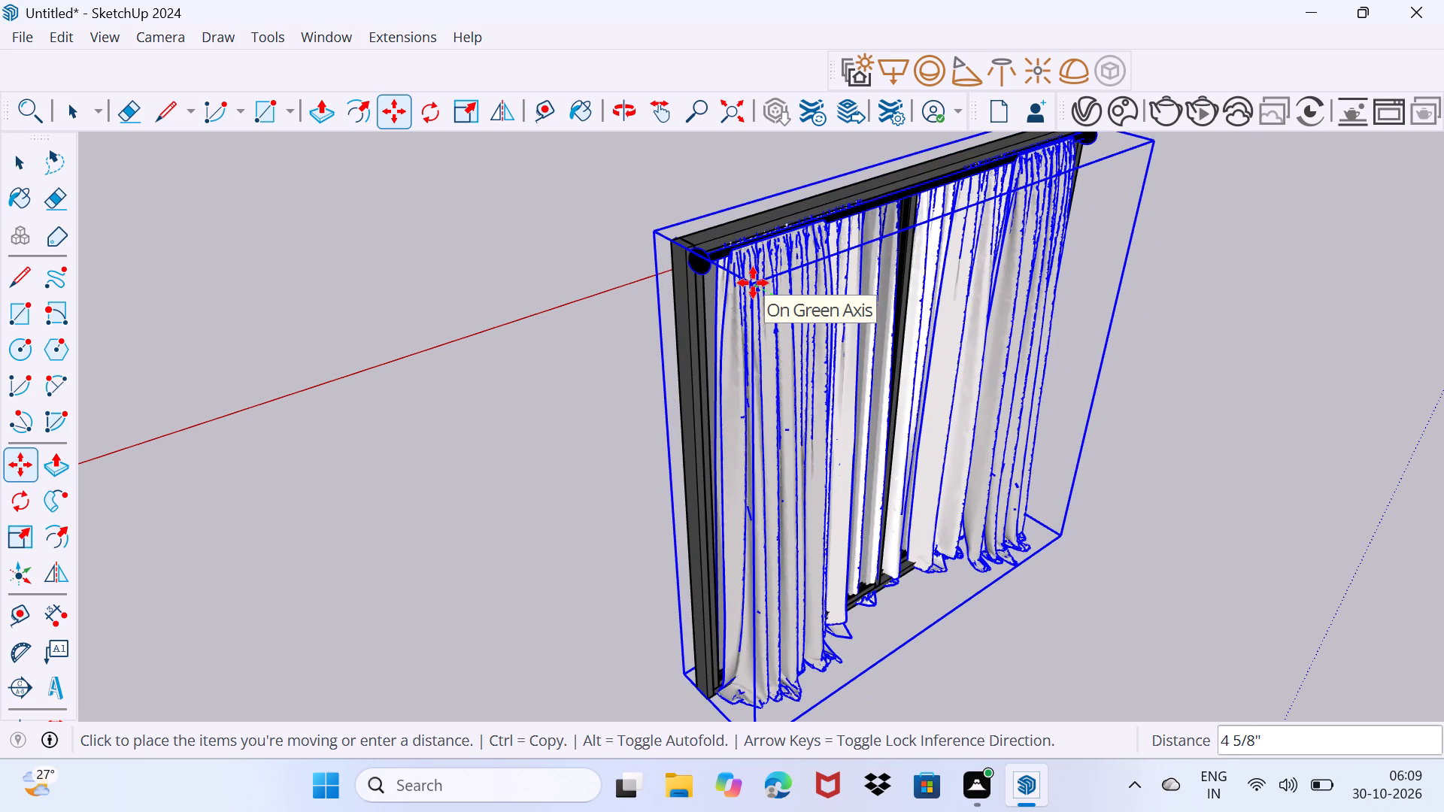
{"action": "left_click", "coordinate": [756, 286]}
{"action": "key", "text": "space"}
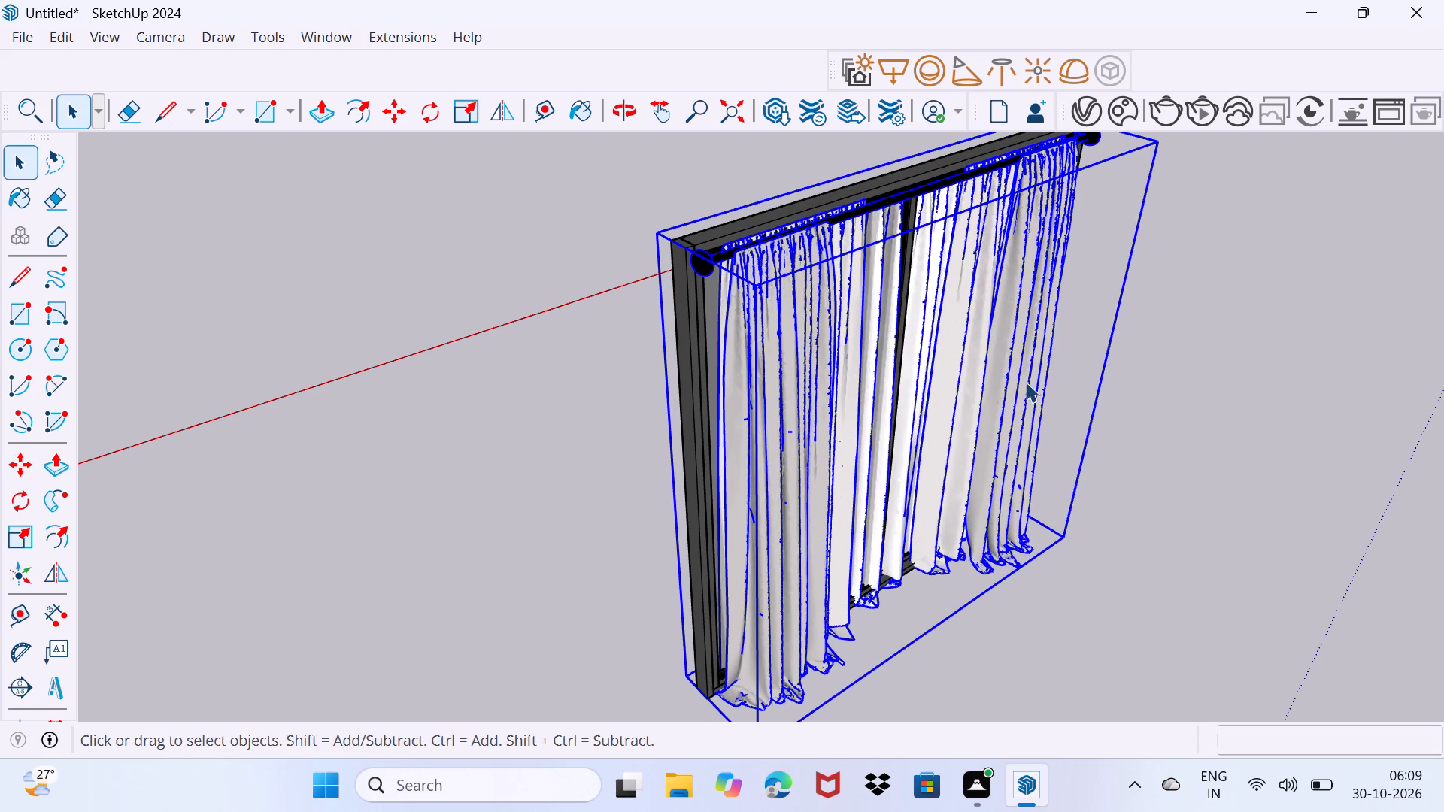
{"action": "left_click_drag", "start_coordinate": [1256, 442], "coordinate": [1277, 397]}
Move the curtain back out by about 2 5/16" so that its rod clears the window frame.
{"action": "scroll", "coordinate": [1231, 386], "scroll_direction": "down", "scroll_amount": 4}
{"action": "middle_click_drag", "start_coordinate": [1142, 468], "coordinate": [1321, 473]}
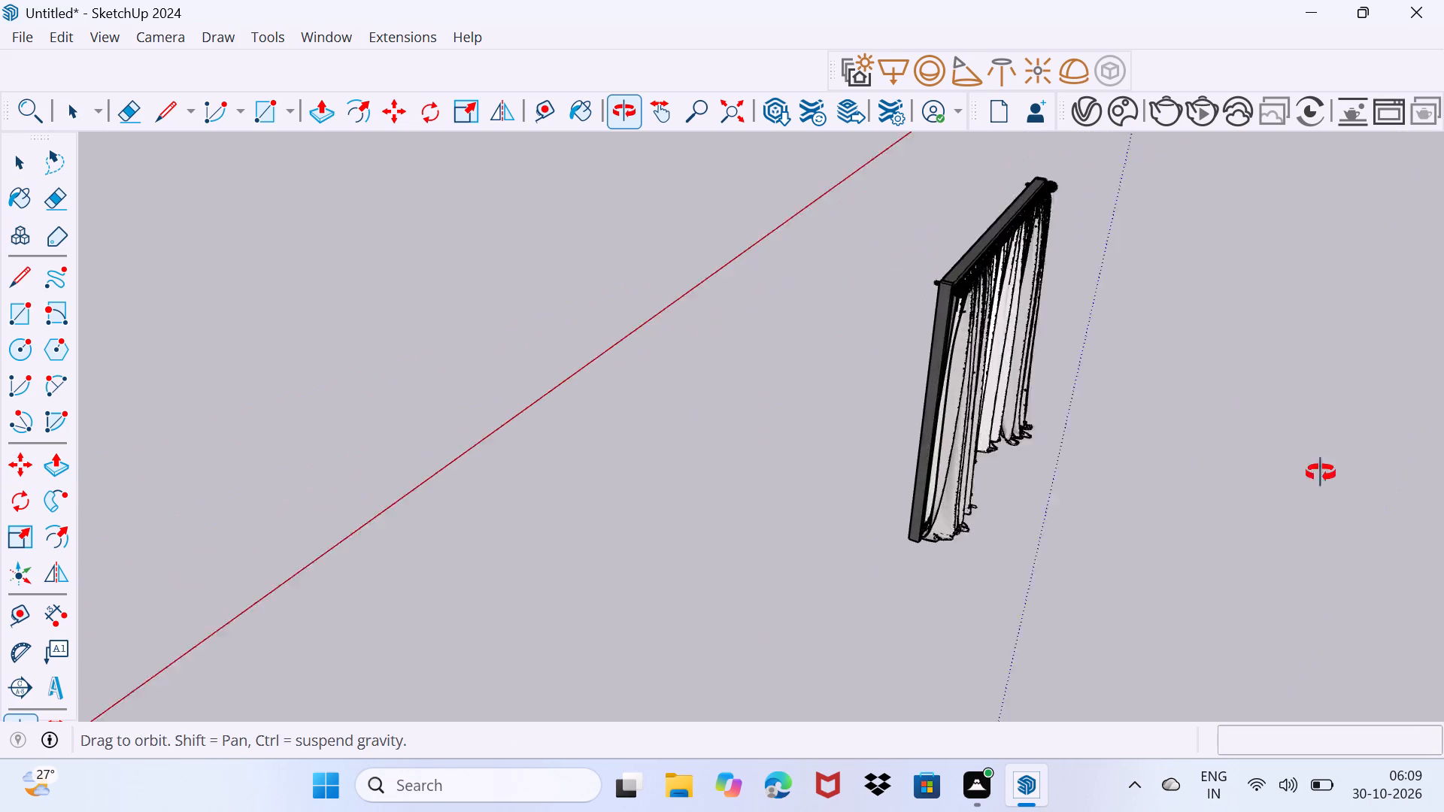
{"action": "middle_click_drag", "start_coordinate": [1321, 473], "coordinate": [1440, 363]}
{"action": "scroll", "coordinate": [1005, 461], "scroll_direction": "down", "scroll_amount": 3}
{"action": "middle_click_drag", "start_coordinate": [908, 466], "coordinate": [915, 477]}
{"action": "scroll", "coordinate": [1053, 347], "scroll_direction": "up", "scroll_amount": 4}
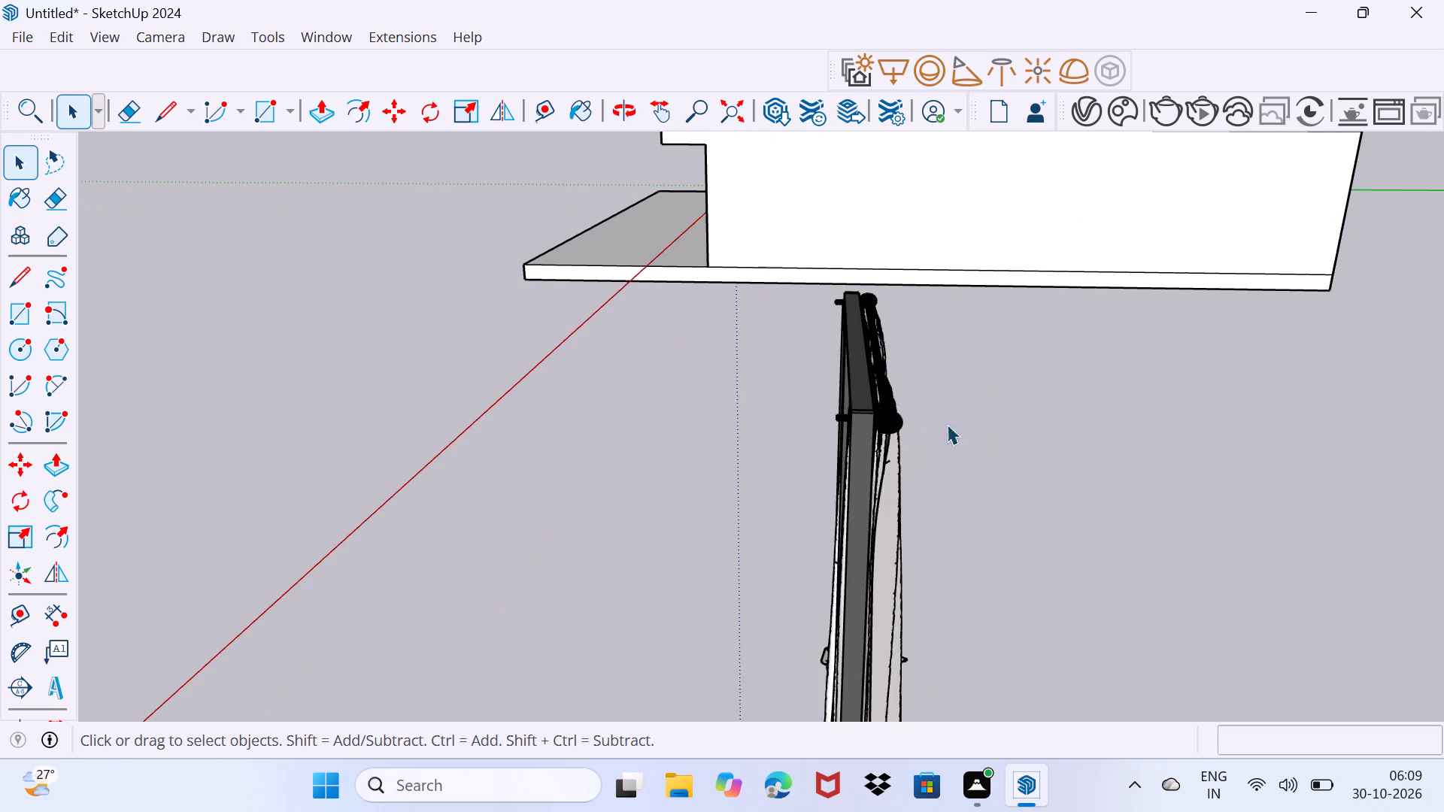
{"action": "scroll", "coordinate": [869, 441], "scroll_direction": "up", "scroll_amount": 13}
{"action": "left_click", "coordinate": [917, 416]}
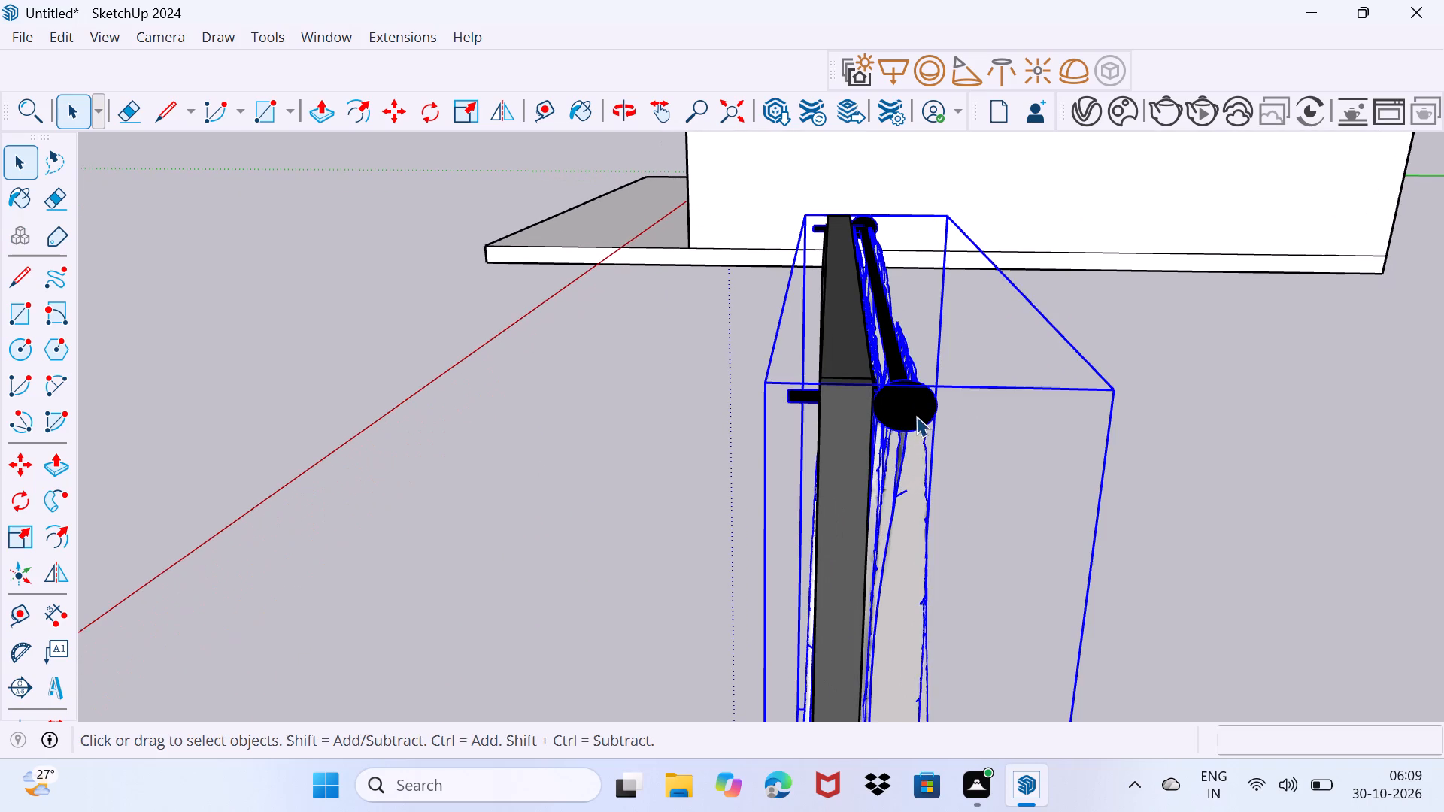
{"action": "key", "text": "m"}
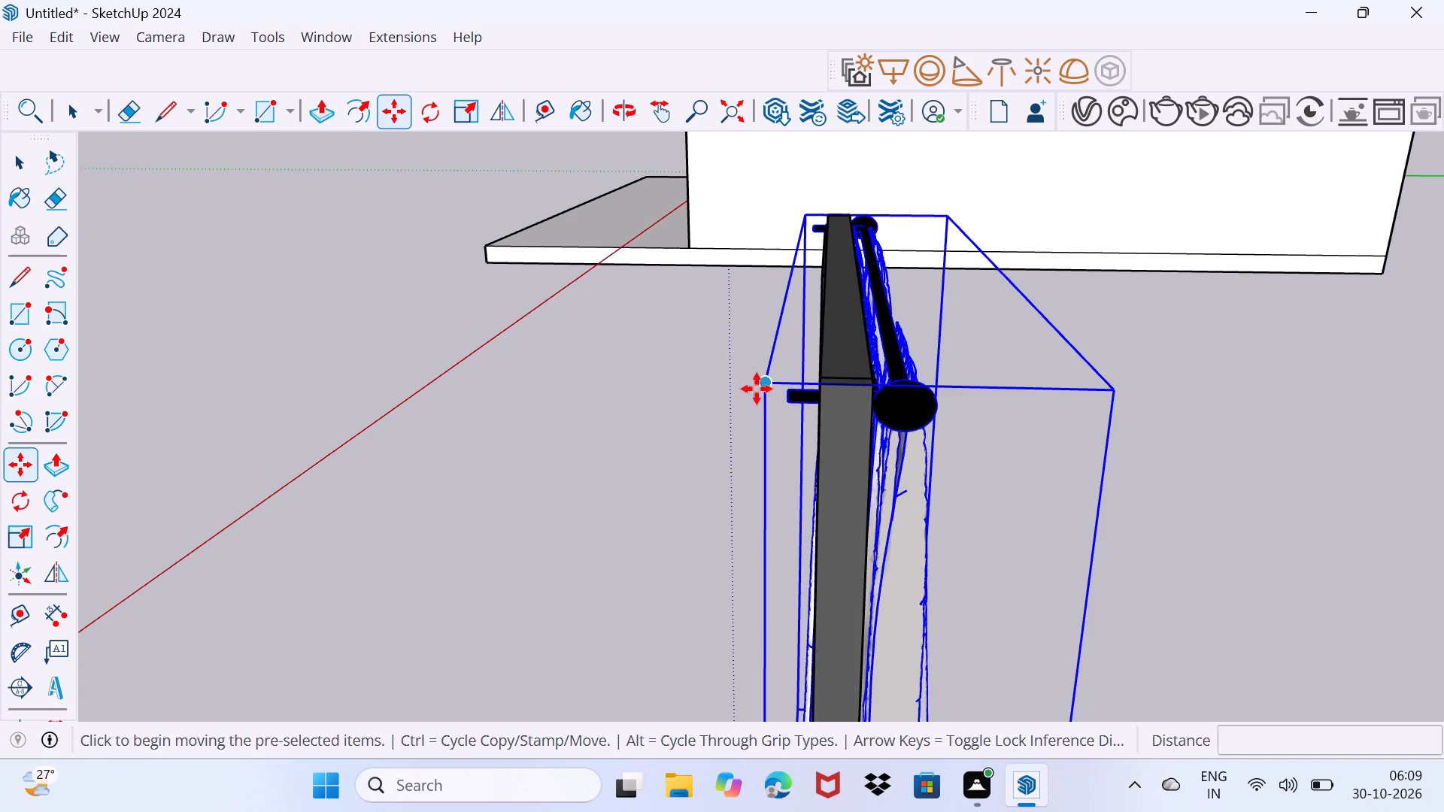
{"action": "left_click", "coordinate": [763, 383]}
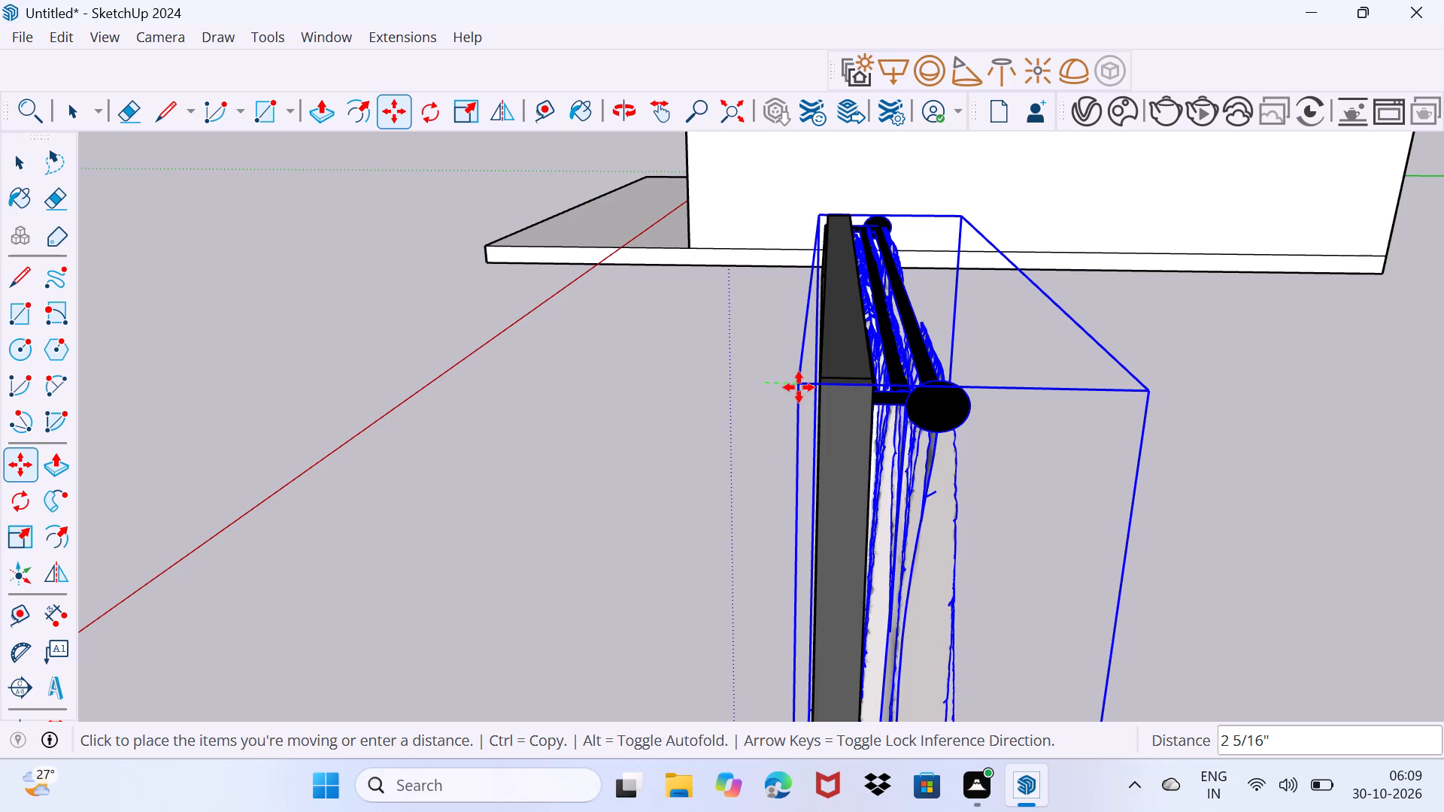
{"action": "left_click", "coordinate": [799, 387]}
{"action": "key", "text": "space"}
{"action": "left_click_drag", "start_coordinate": [692, 458], "coordinate": [707, 438]}
Select the sliding window and curtain together and make them a group.
{"action": "middle_click_drag", "start_coordinate": [693, 429], "coordinate": [836, 444]}
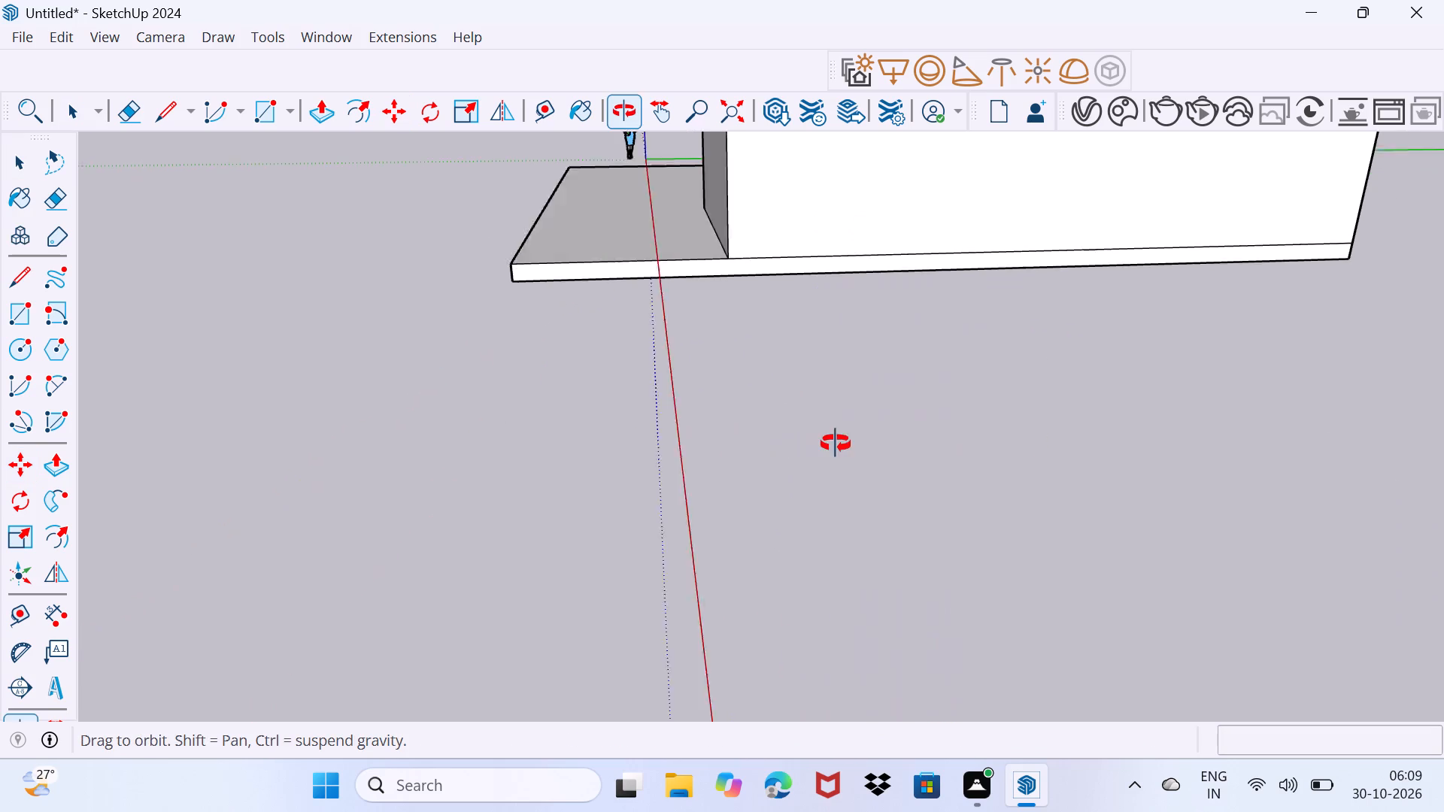
{"action": "middle_click_drag", "start_coordinate": [836, 444], "coordinate": [827, 432]}
{"action": "scroll", "coordinate": [827, 432], "scroll_direction": "down", "scroll_amount": 7}
{"action": "left_click_drag", "start_coordinate": [1148, 320], "coordinate": [1149, 323]}
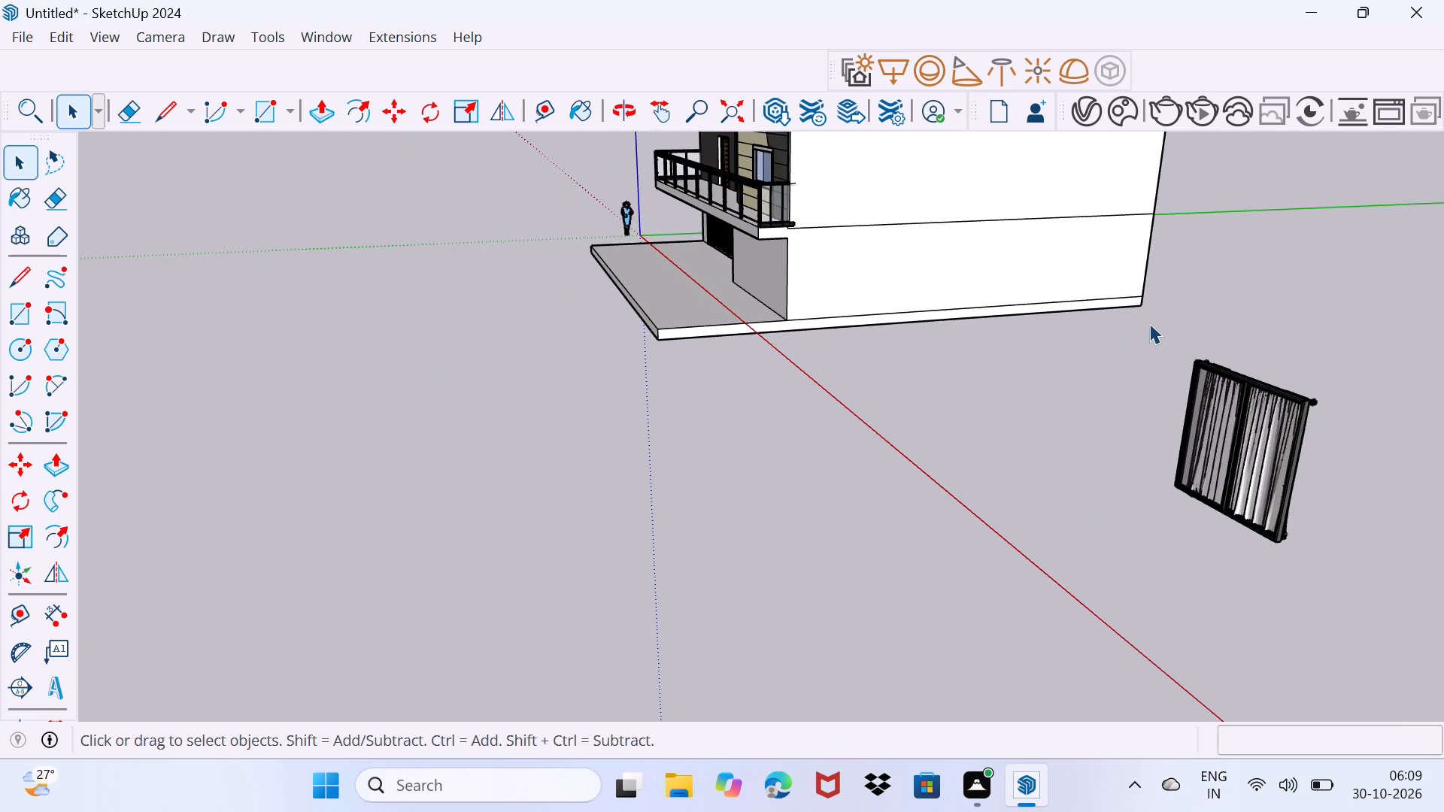
{"action": "left_click_drag", "start_coordinate": [1149, 323], "coordinate": [1363, 598]}
{"action": "right_click", "coordinate": [1235, 430]}
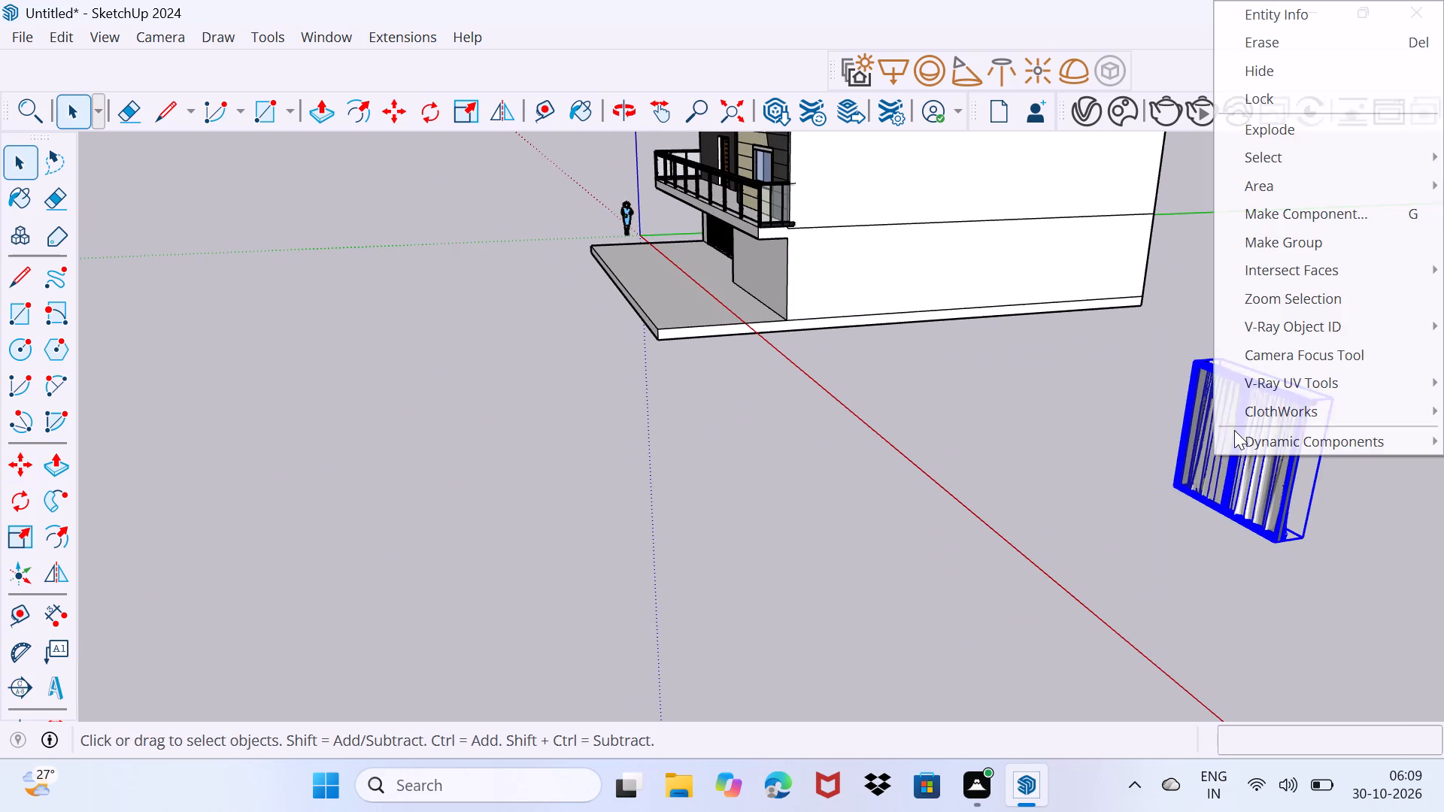
{"action": "left_click", "coordinate": [1306, 242]}
Move the window-curtain group by its lower corner about 86' 8 7/16" to the window recess in the lower balcony's olive wall.
{"action": "middle_click_drag", "start_coordinate": [1284, 533], "coordinate": [1427, 555]}
{"action": "middle_click_drag", "start_coordinate": [1156, 511], "coordinate": [1288, 491]}
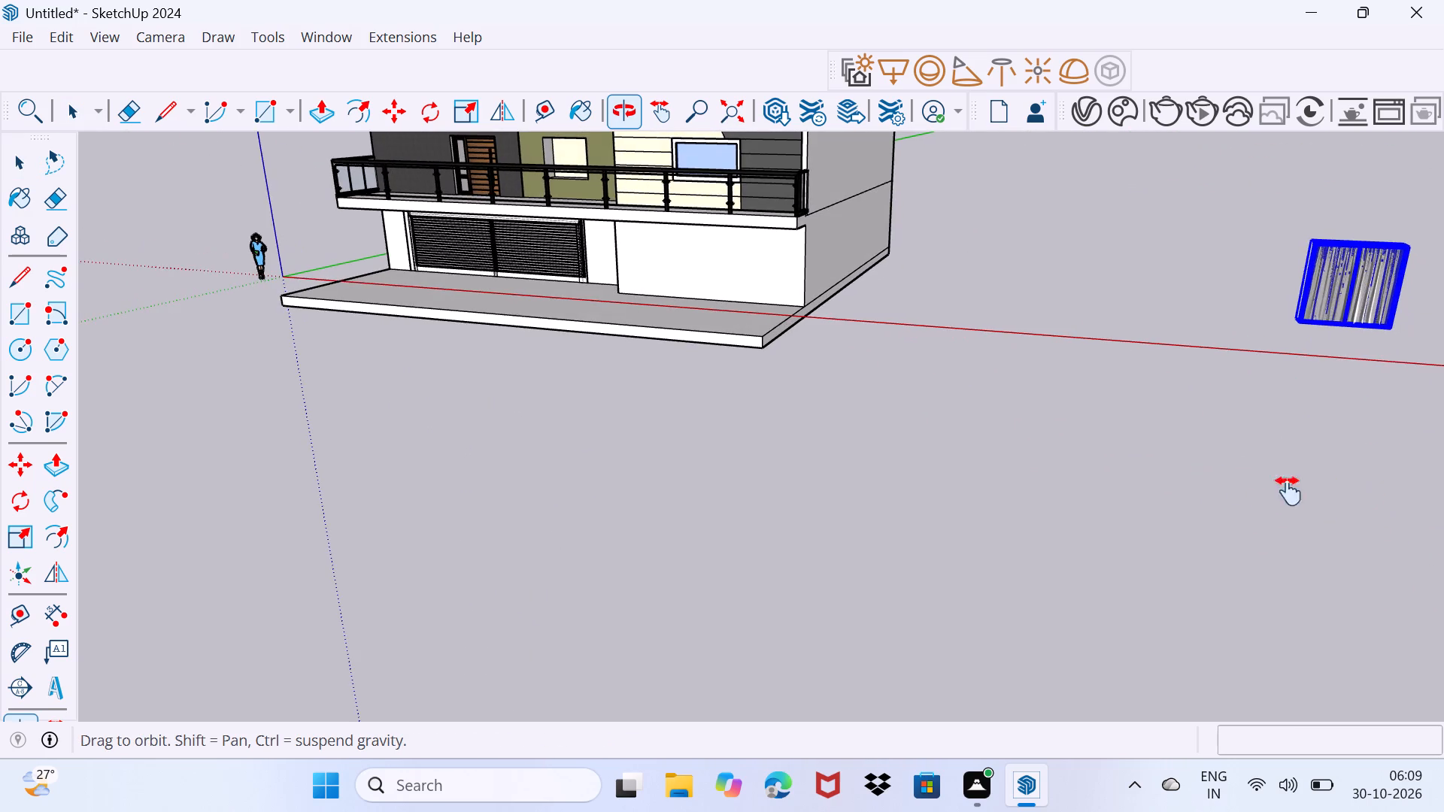
{"action": "middle_click_drag", "start_coordinate": [1288, 491], "coordinate": [1009, 495]}
{"action": "middle_click_drag", "start_coordinate": [1003, 492], "coordinate": [1197, 484]}
{"action": "scroll", "coordinate": [963, 311], "scroll_direction": "up", "scroll_amount": 3}
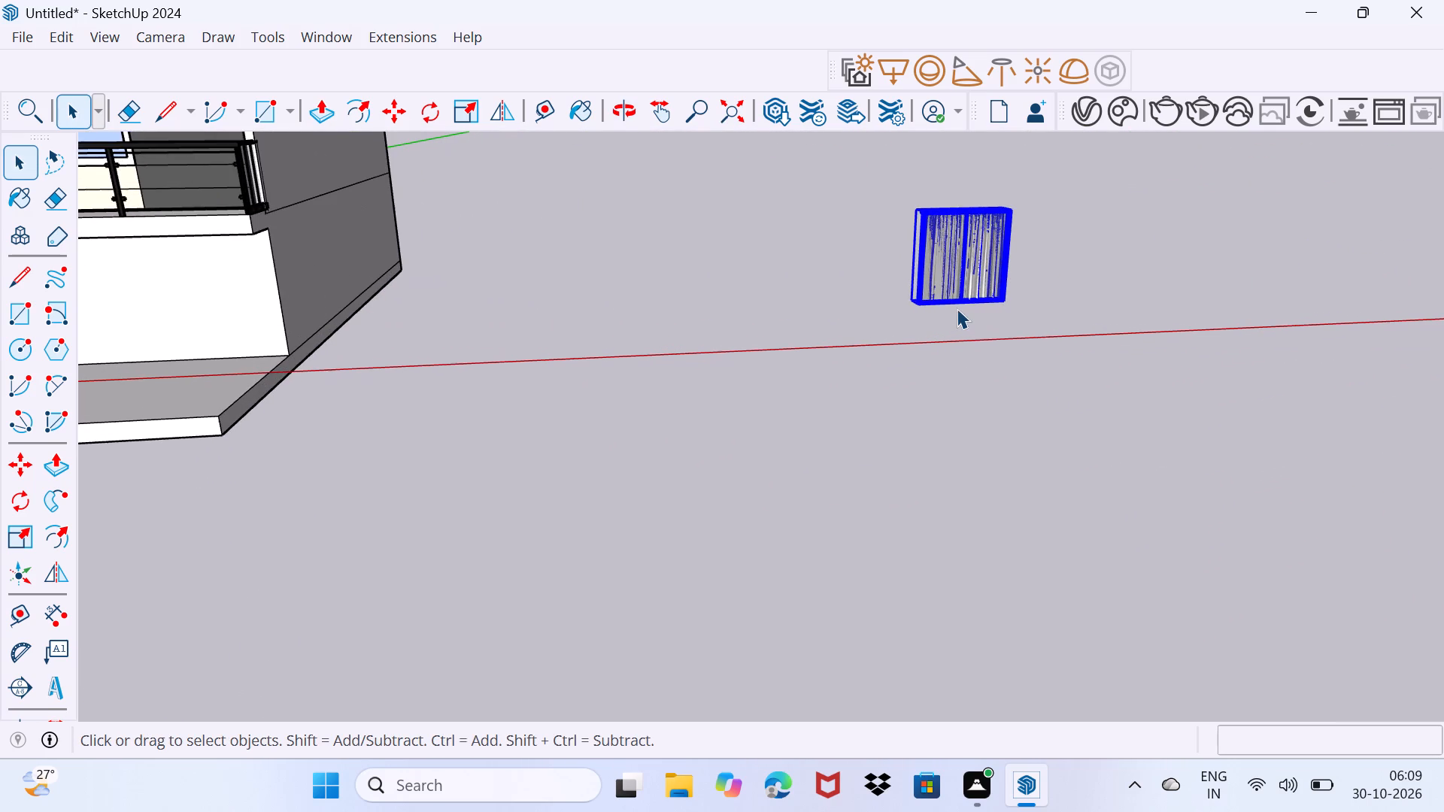
{"action": "key", "text": "m"}
{"action": "left_click", "coordinate": [912, 303]}
{"action": "scroll", "coordinate": [714, 331], "scroll_direction": "down", "scroll_amount": 8}
{"action": "middle_click_drag", "start_coordinate": [284, 277], "coordinate": [314, 292]}
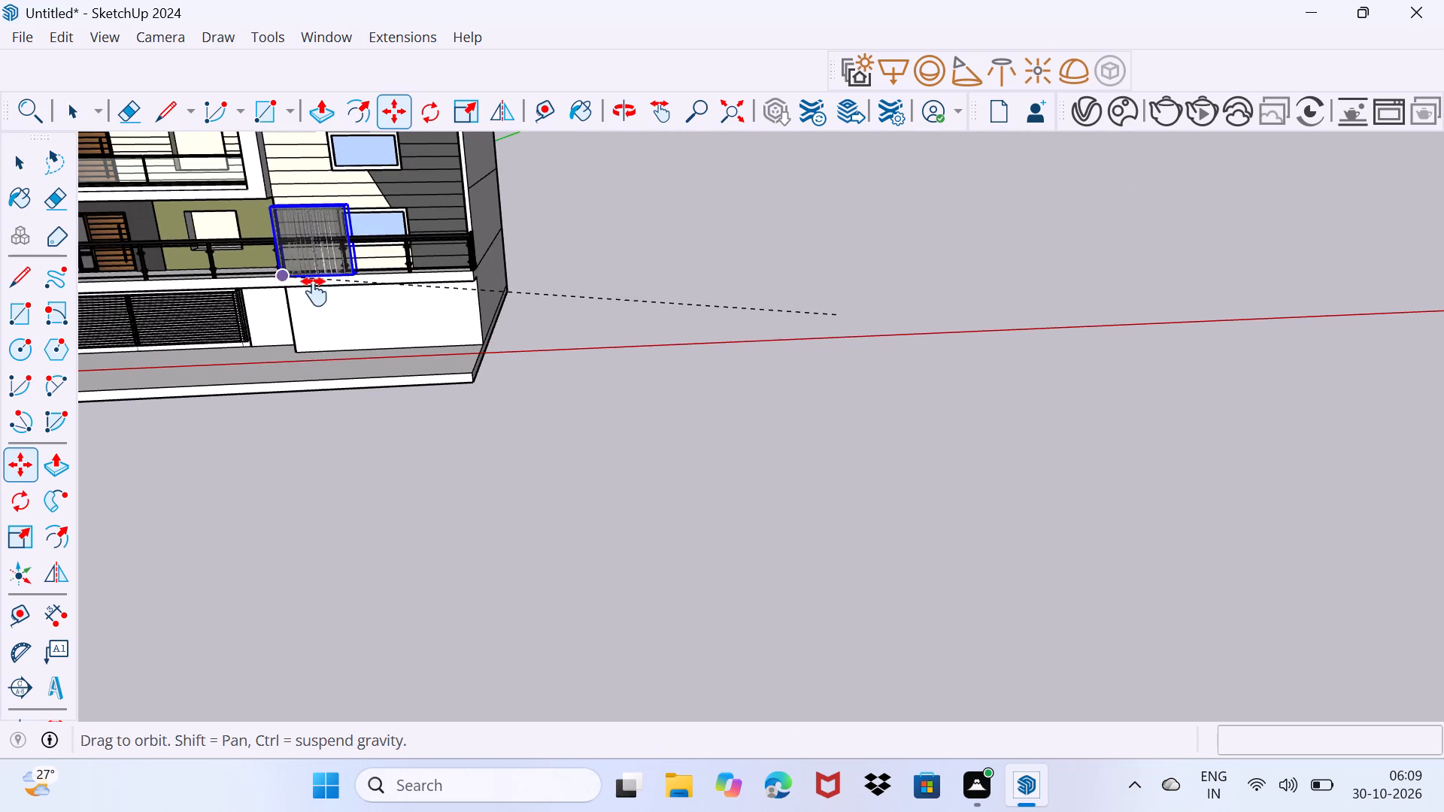
{"action": "middle_click_drag", "start_coordinate": [314, 292], "coordinate": [624, 523]}
{"action": "scroll", "coordinate": [554, 444], "scroll_direction": "up", "scroll_amount": 10}
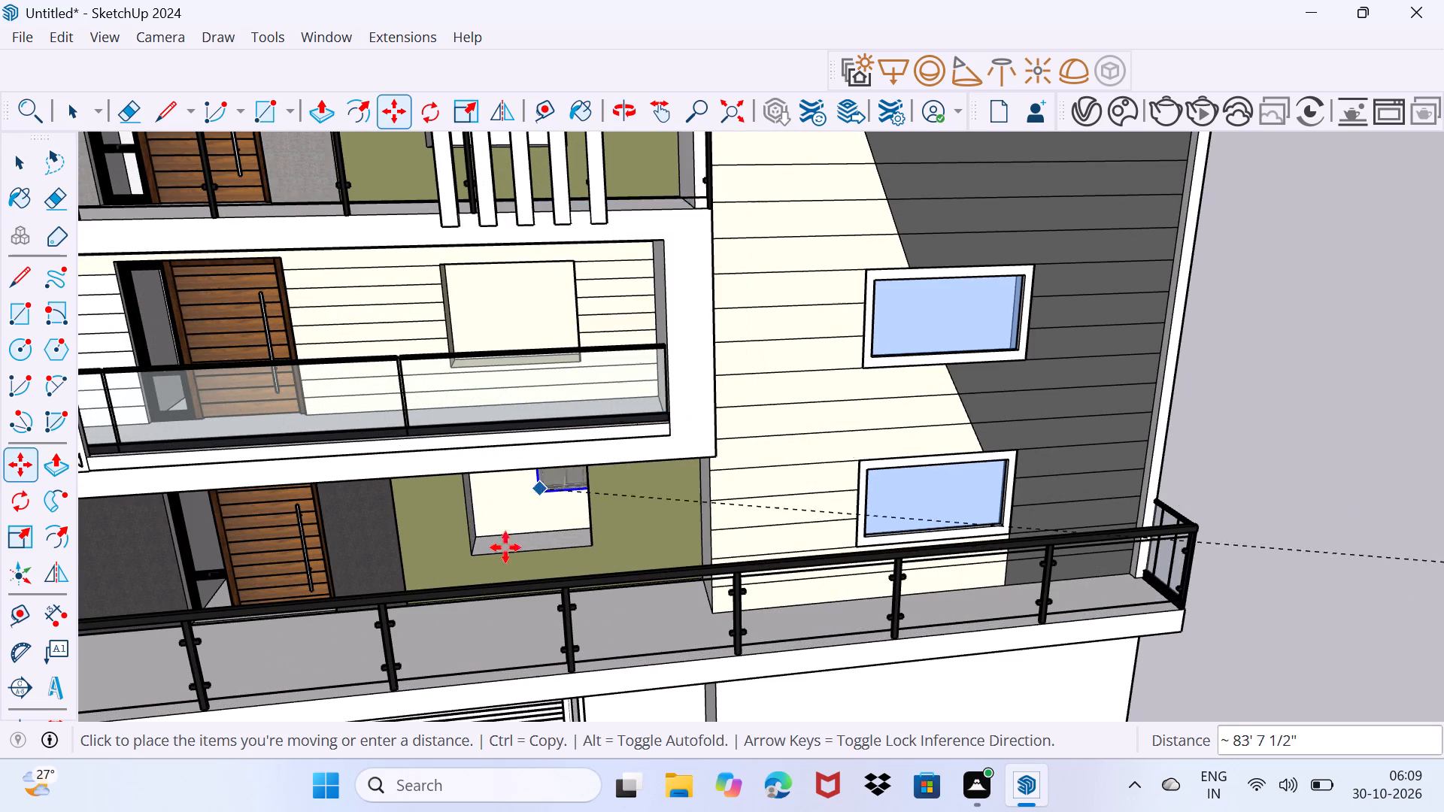
{"action": "scroll", "coordinate": [471, 565], "scroll_direction": "up", "scroll_amount": 17}
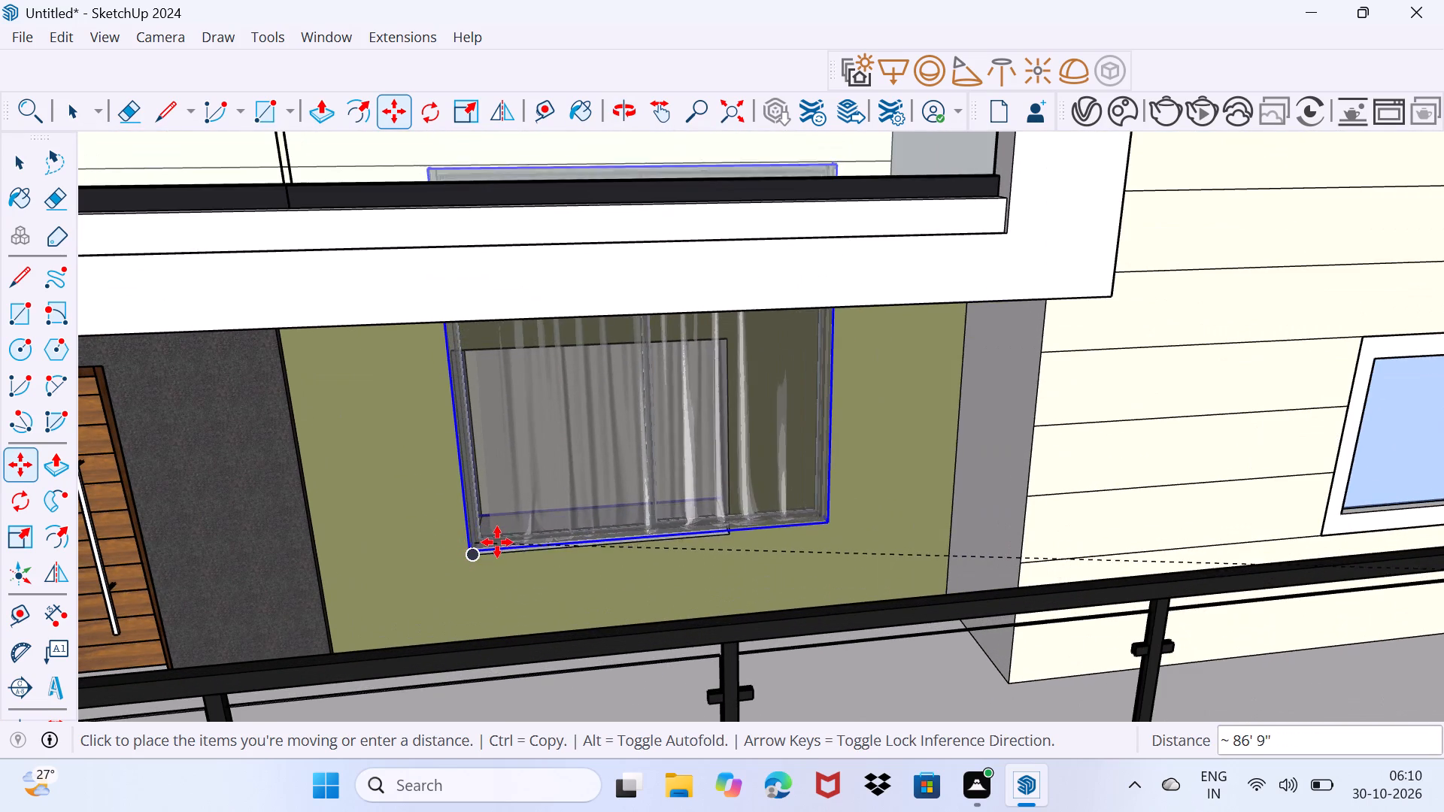
{"action": "left_click", "coordinate": [485, 546]}
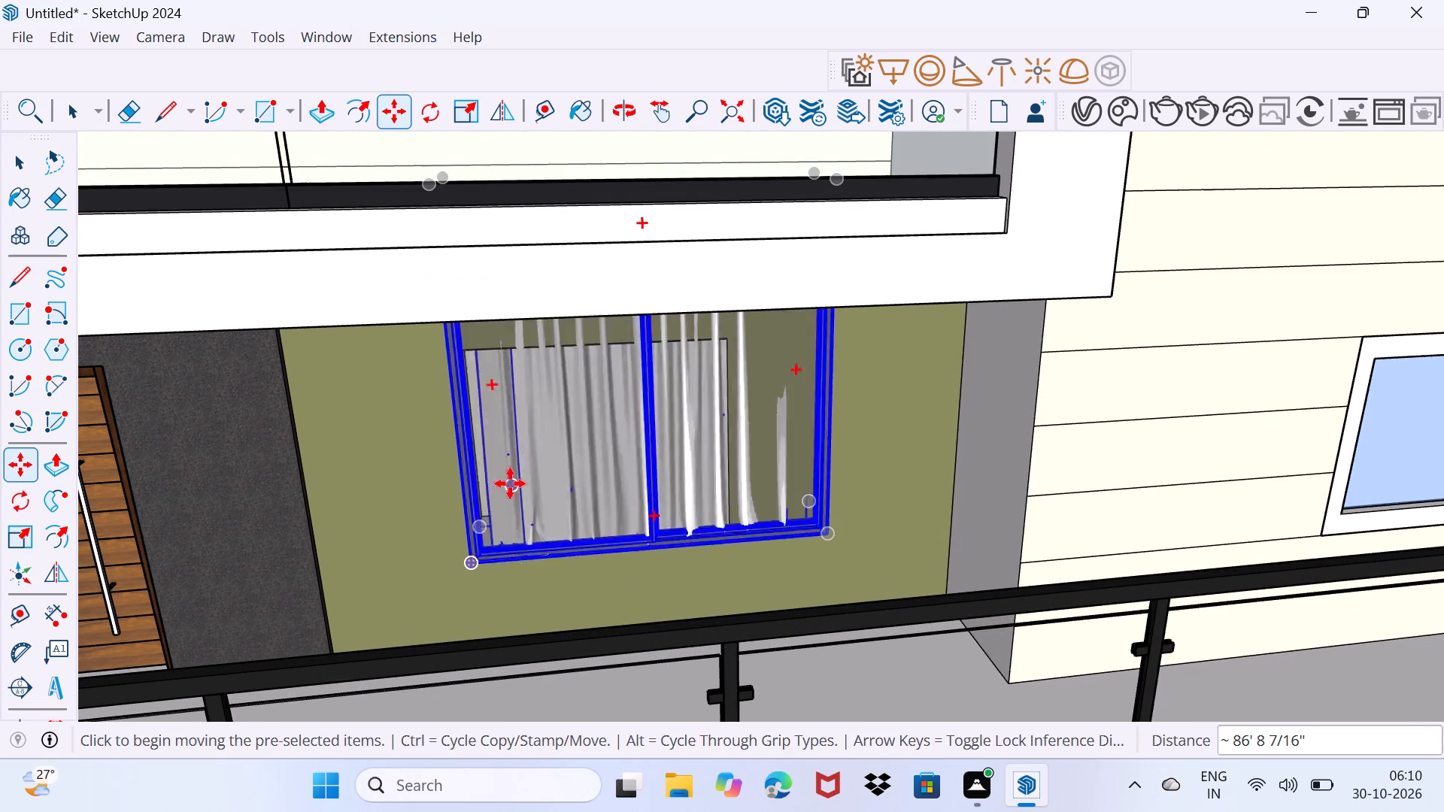
Scale the group along the green and blue axes by about 0.78, 0.63 and again by 0.74, 0.85 to fit the recess height.
{"action": "key", "text": "s"}
{"action": "left_click_drag", "start_coordinate": [639, 176], "coordinate": [638, 180]}
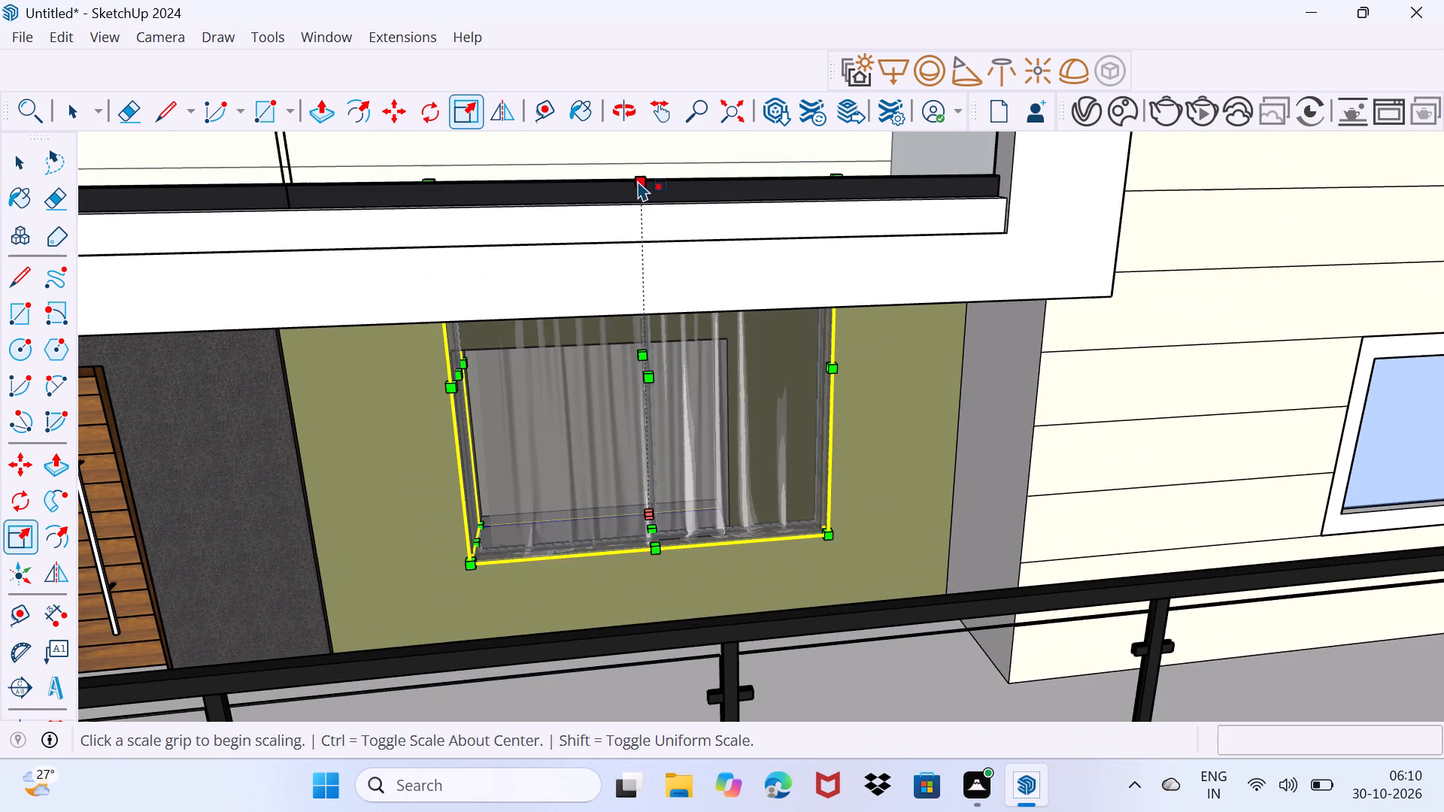
{"action": "left_click_drag", "start_coordinate": [638, 180], "coordinate": [625, 326]}
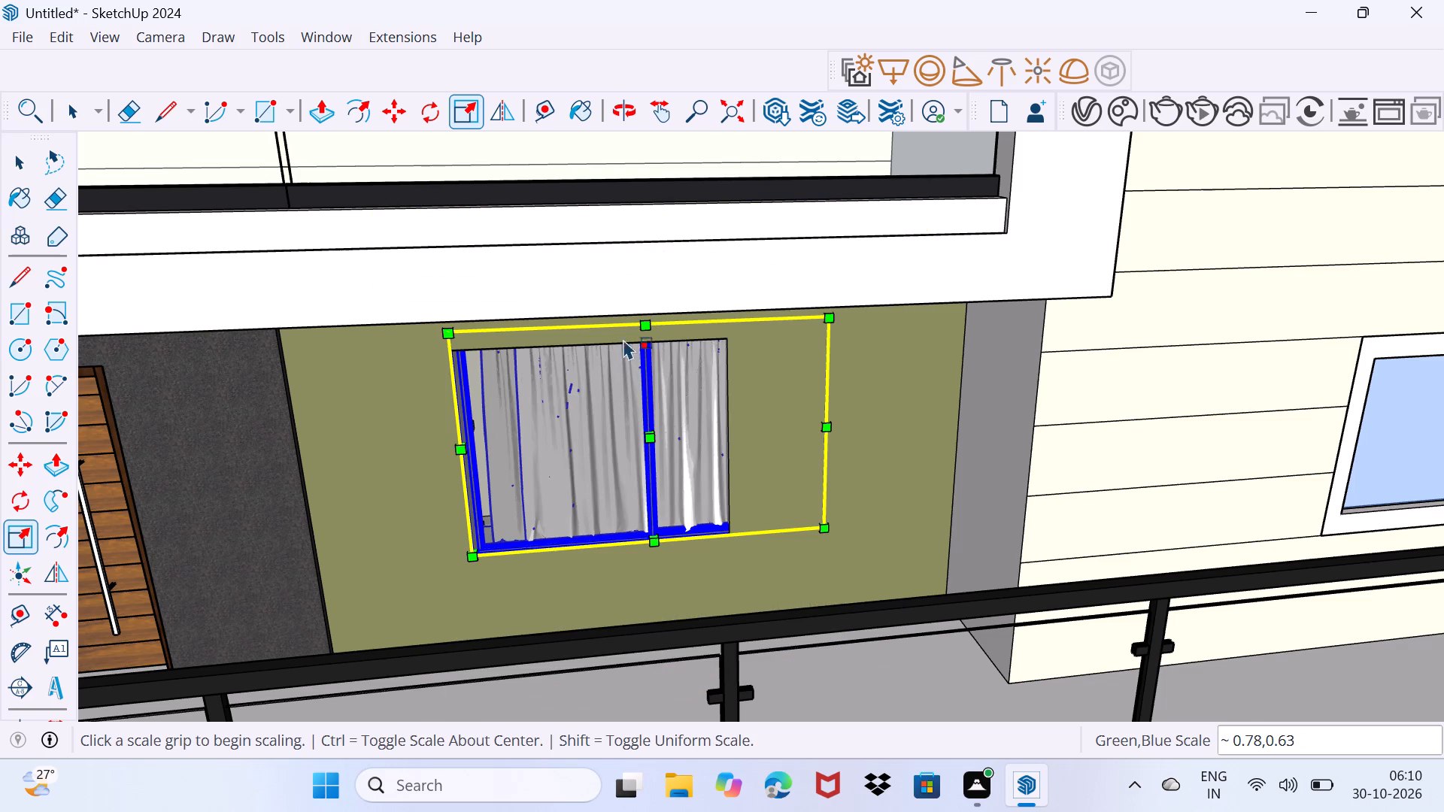
{"action": "left_click_drag", "start_coordinate": [643, 326], "coordinate": [645, 356]}
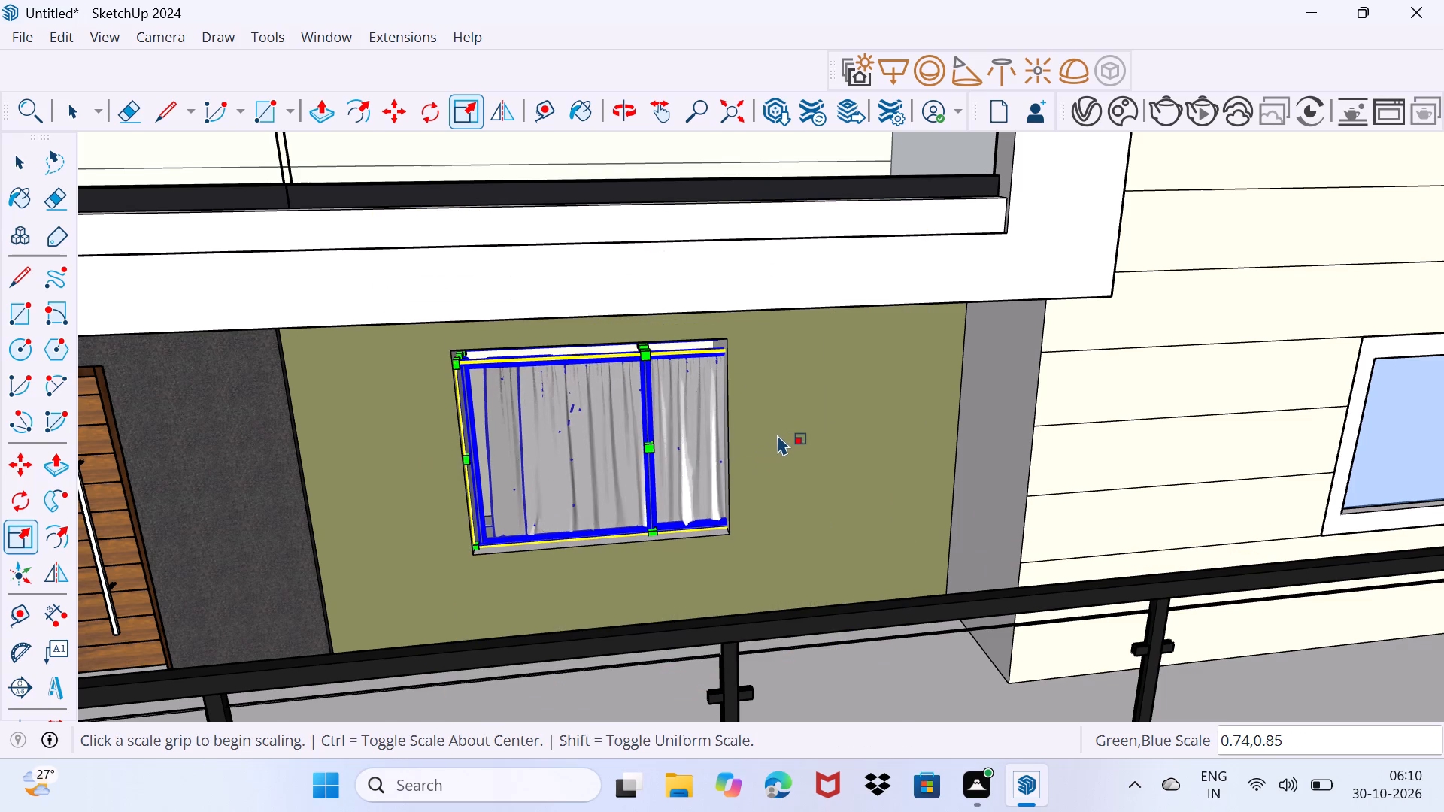
Move the window-curtain group about 1' 3 3/8" sideways to centre it over the olive wall's recess.
{"action": "middle_click_drag", "start_coordinate": [710, 463], "coordinate": [892, 454]}
{"action": "scroll", "coordinate": [701, 477], "scroll_direction": "up", "scroll_amount": 7}
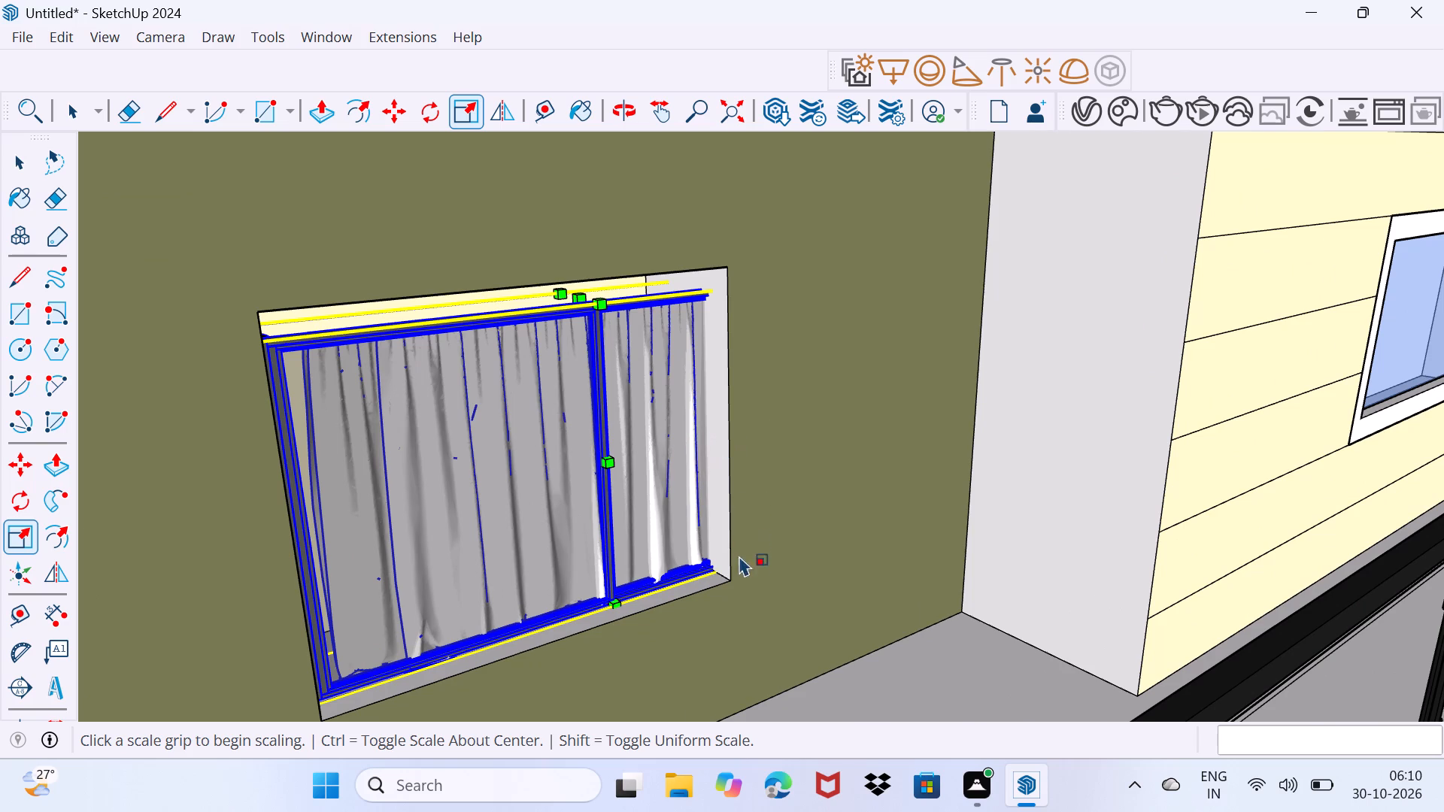
{"action": "middle_click_drag", "start_coordinate": [531, 570], "coordinate": [420, 565]}
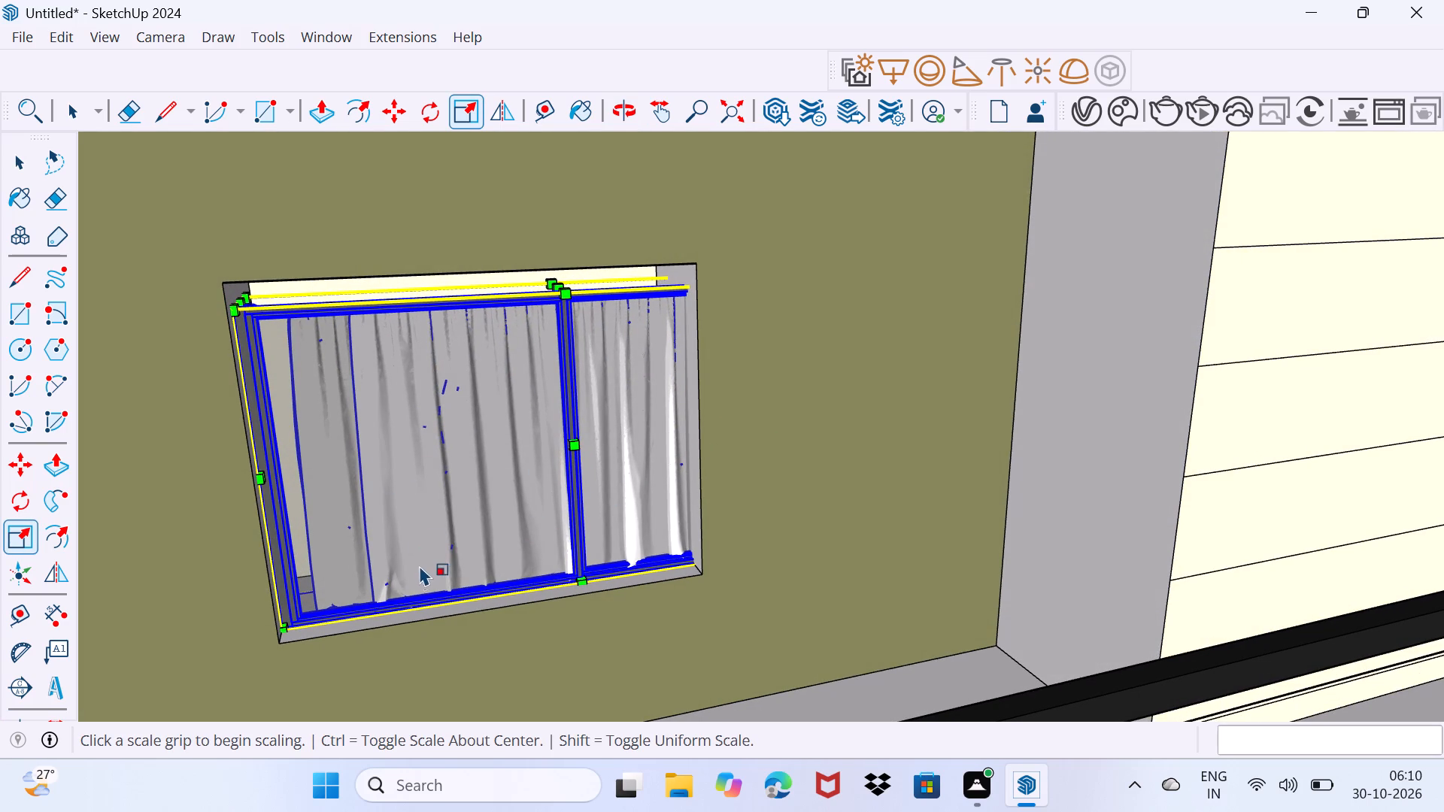
{"action": "key", "text": "m"}
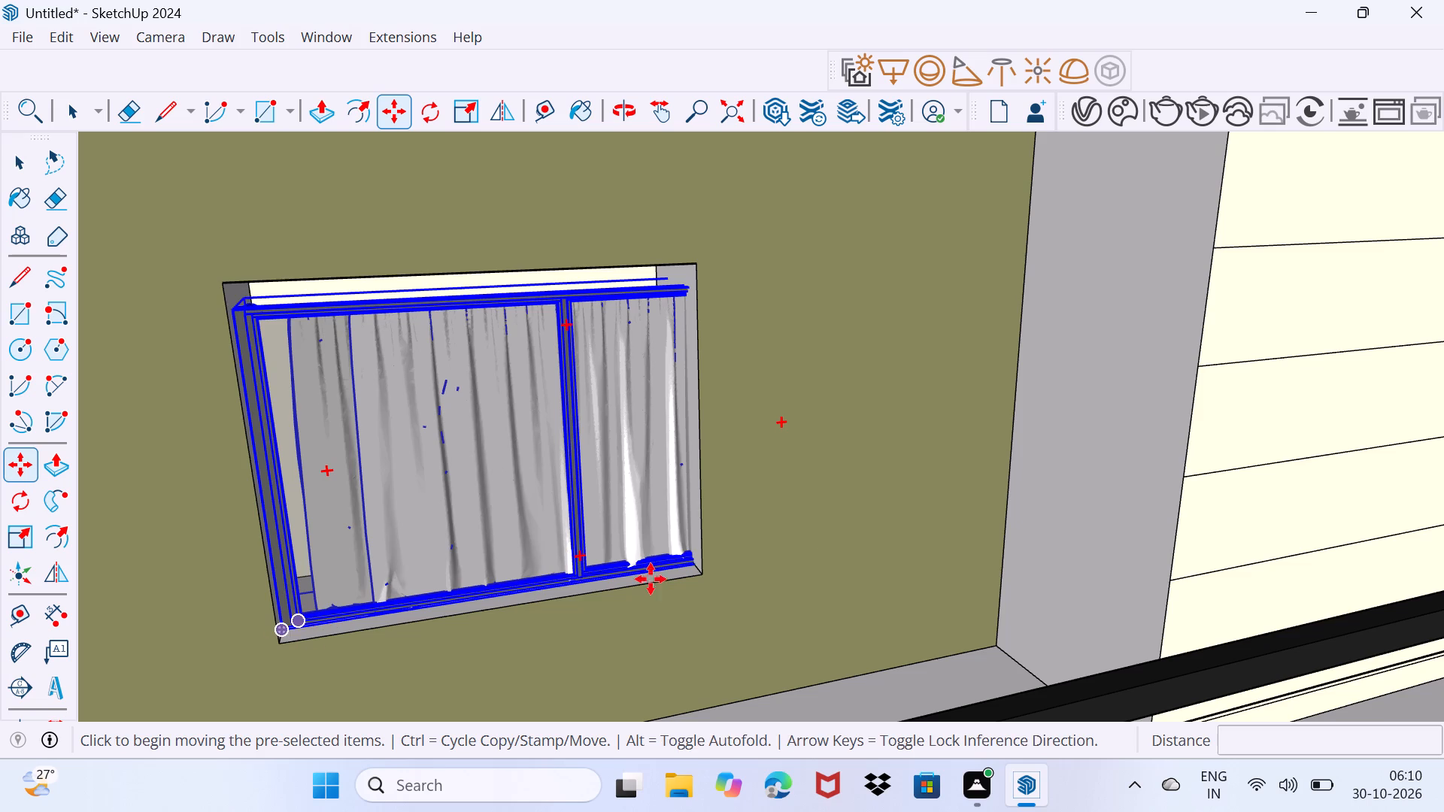
{"action": "left_click", "coordinate": [823, 547]}
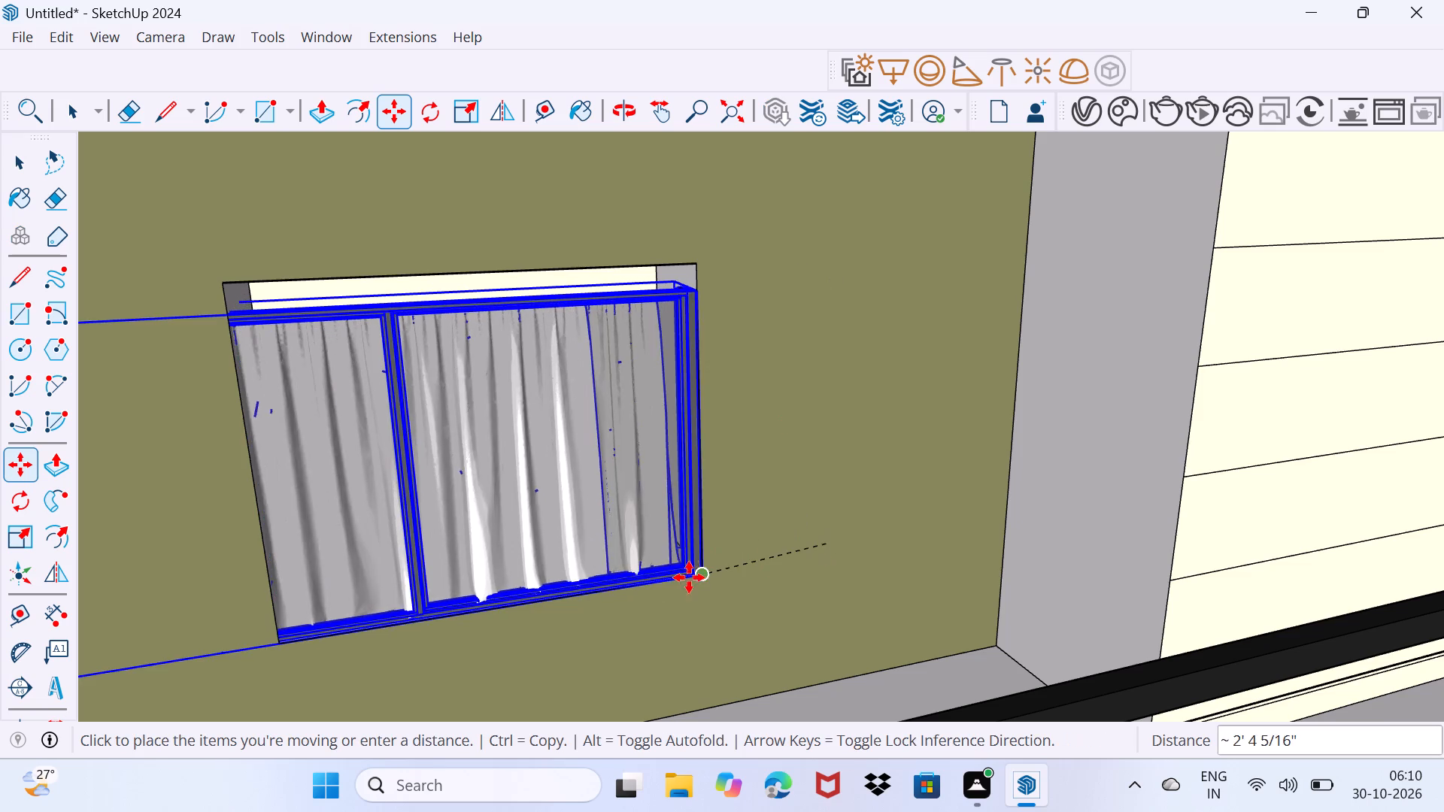
{"action": "left_click", "coordinate": [774, 590]}
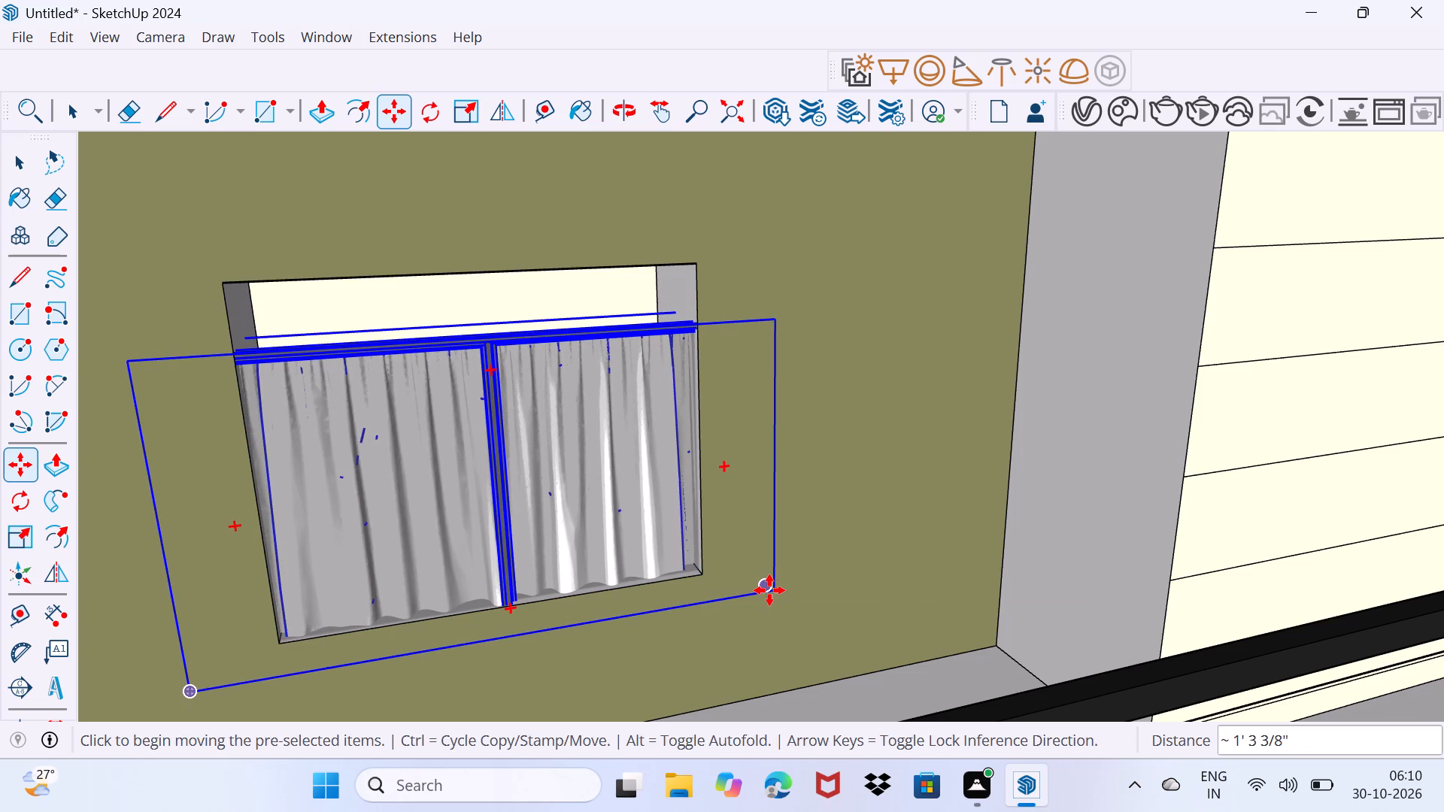
Scale the group by about 0.85, 0.65 (red, green), 0.84 (red) and 2.30, 0.77 (green, blue) to fit the recess.
{"action": "key", "text": "s"}
{"action": "left_click_drag", "start_coordinate": [780, 463], "coordinate": [693, 479]}
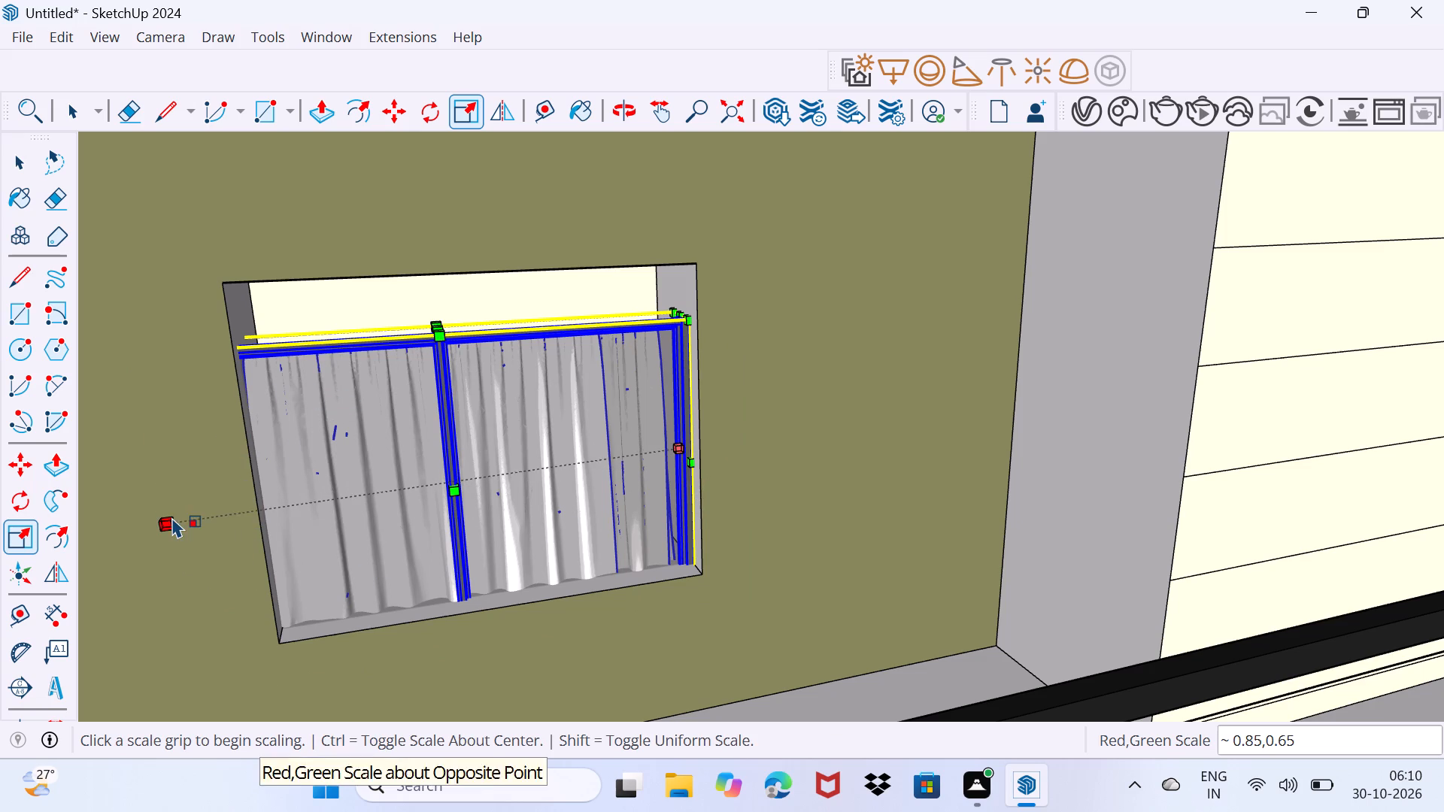
{"action": "left_click_drag", "start_coordinate": [172, 513], "coordinate": [266, 509]}
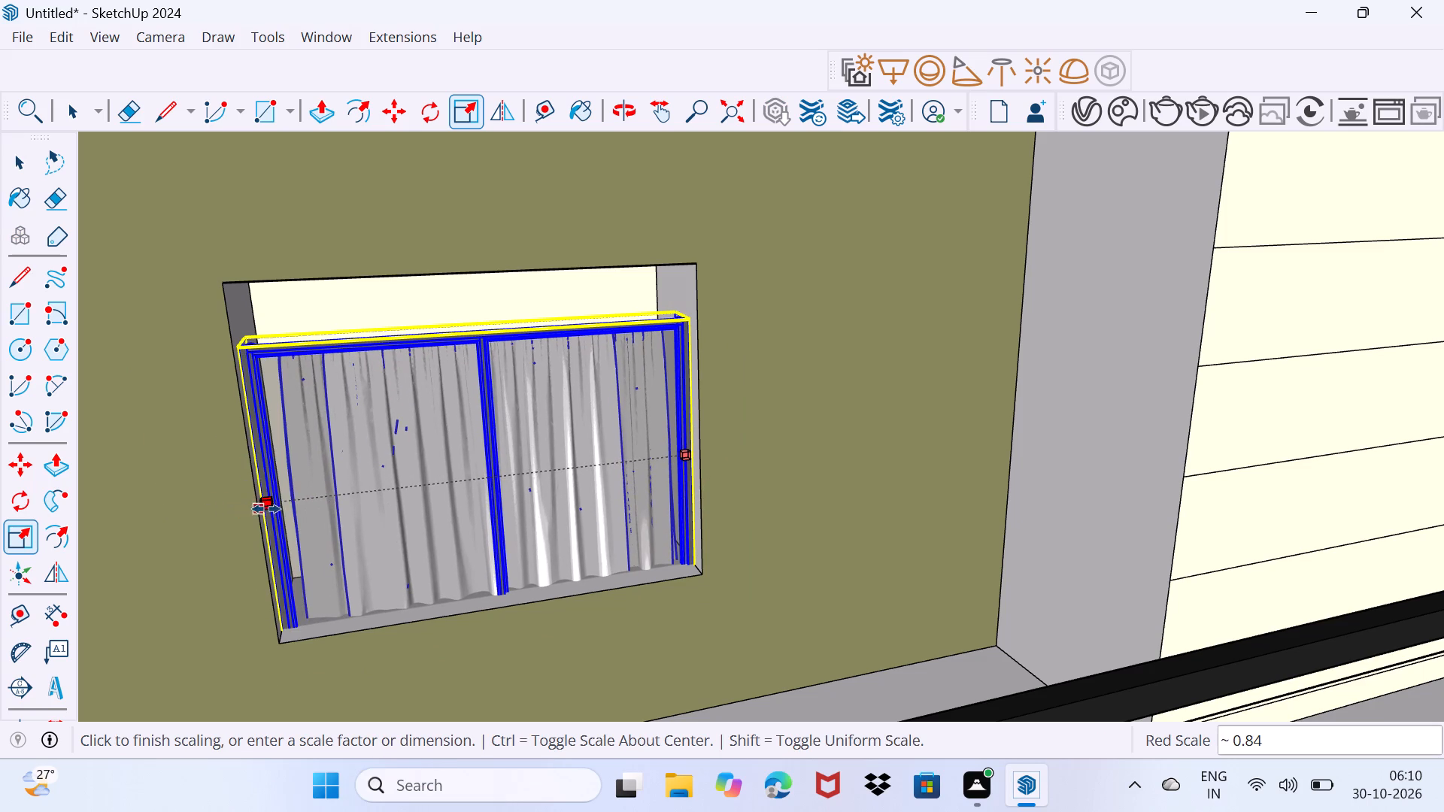
{"action": "left_click_drag", "start_coordinate": [266, 509], "coordinate": [268, 509]}
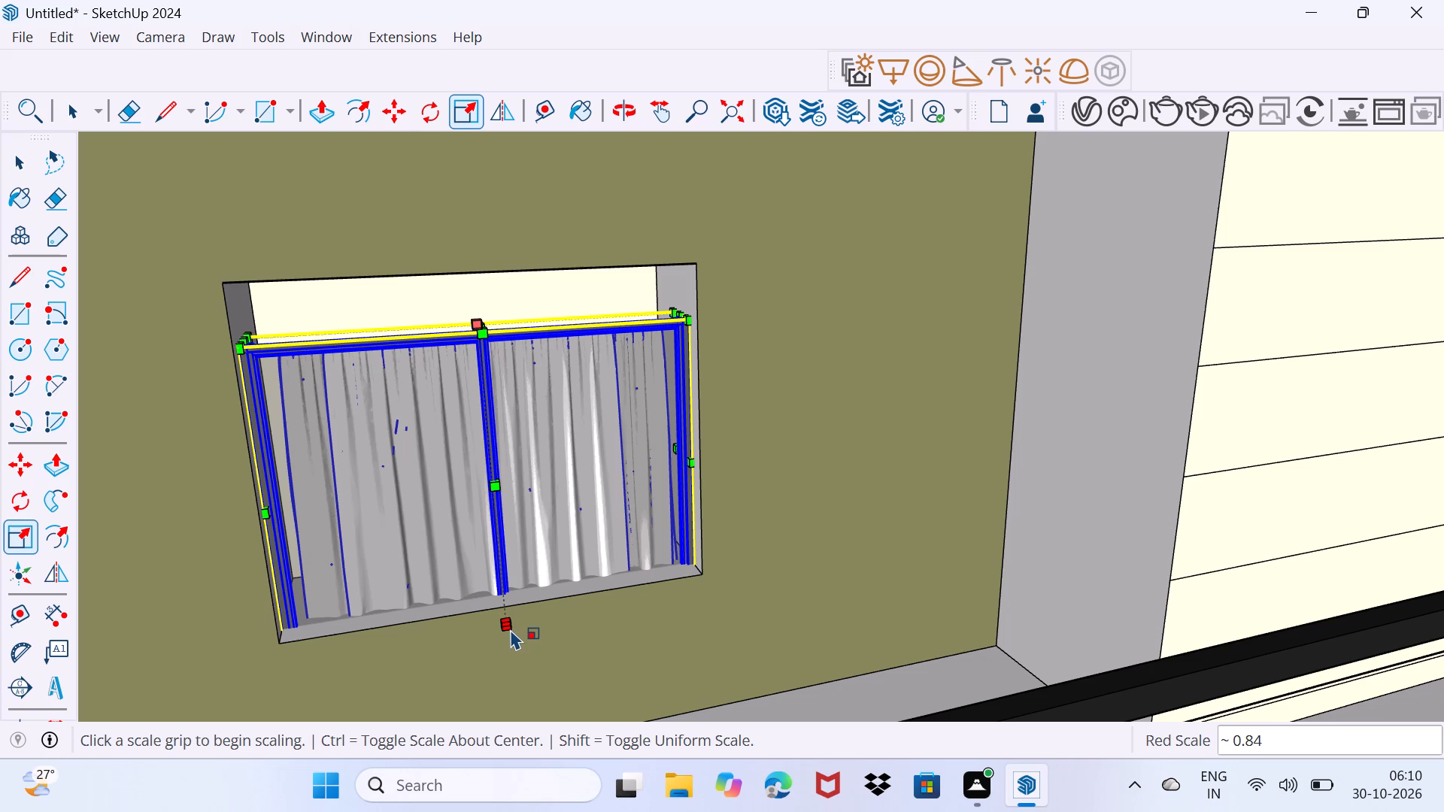
{"action": "left_click_drag", "start_coordinate": [511, 630], "coordinate": [509, 589]}
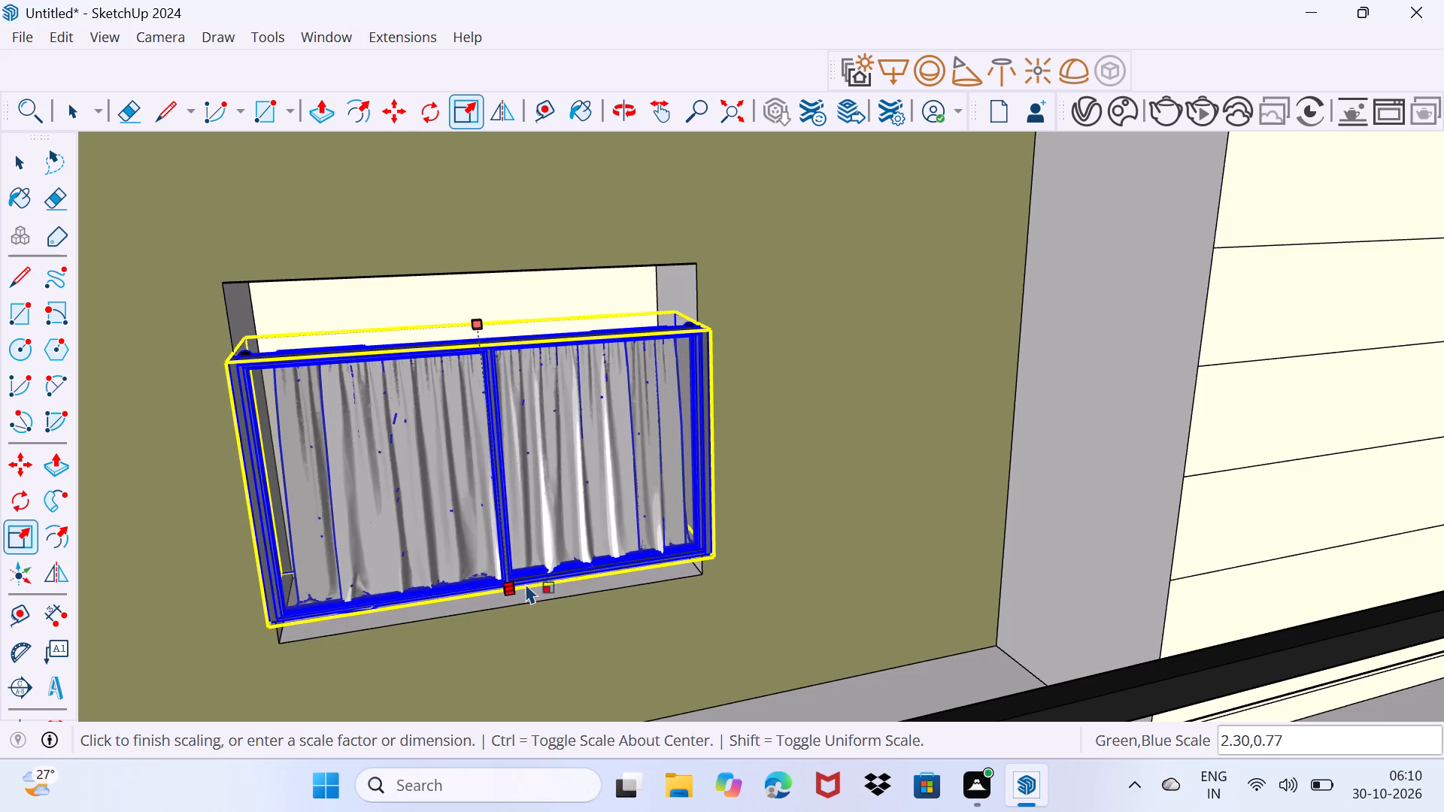
{"action": "middle_click_drag", "start_coordinate": [753, 564], "coordinate": [353, 487]}
{"action": "scroll", "coordinate": [791, 435], "scroll_direction": "up", "scroll_amount": 3}
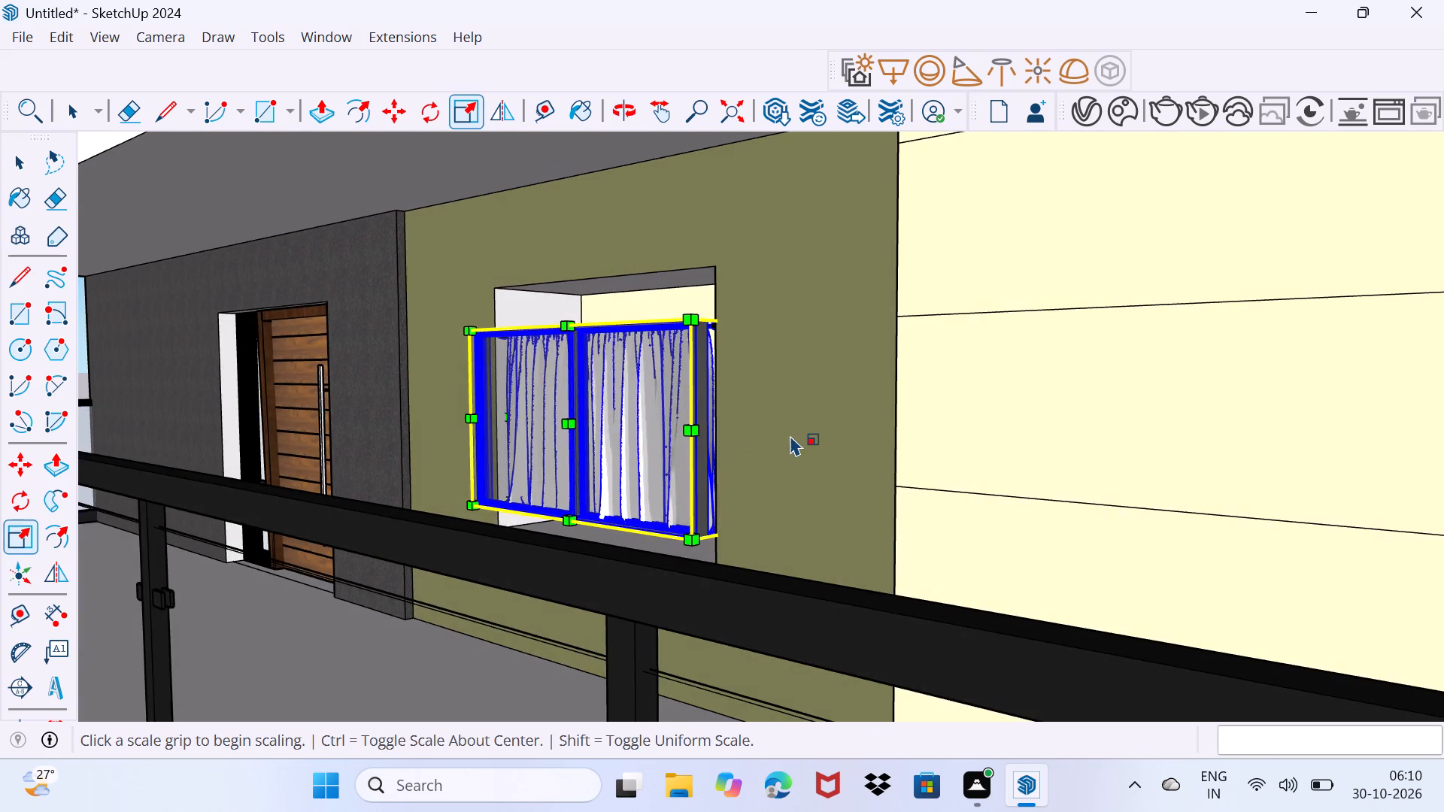
Move the window-curtain group about 1' 2 1/4" and another 7 9/16" to align it with the lower corner of the olive wall's recess.
{"action": "middle_click_drag", "start_coordinate": [772, 455], "coordinate": [767, 470]}
{"action": "key", "text": "m"}
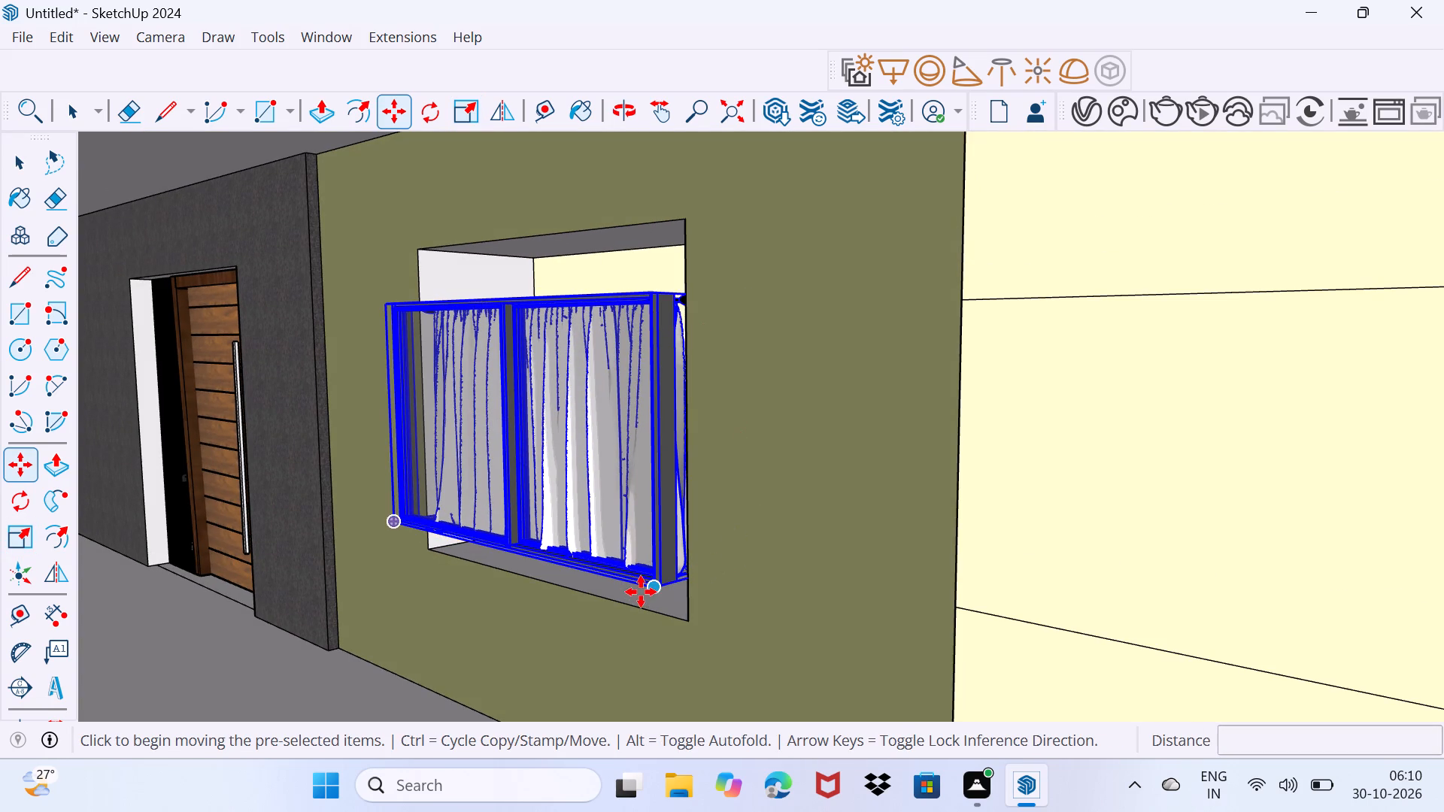
{"action": "left_click", "coordinate": [647, 590]}
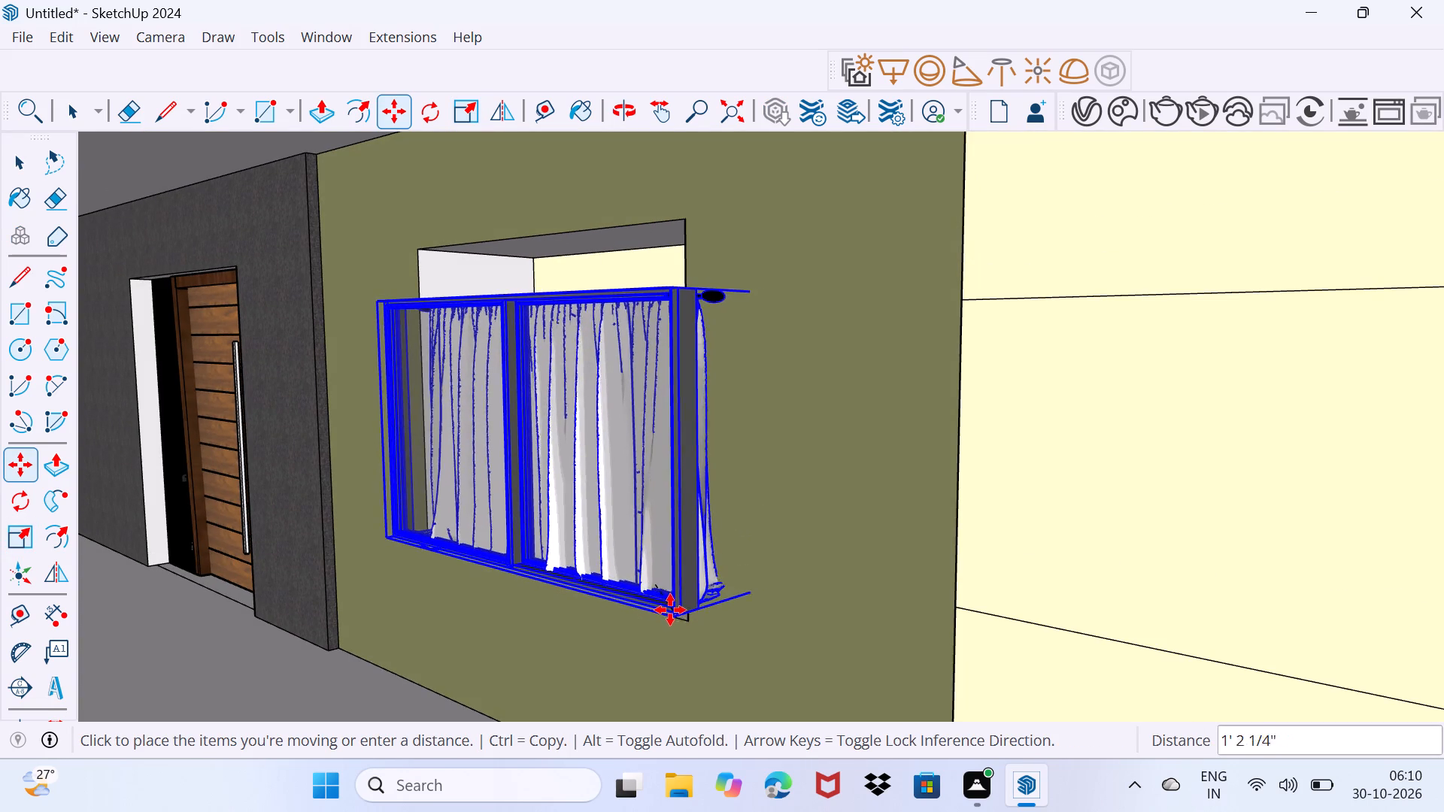
{"action": "left_click", "coordinate": [664, 607]}
{"action": "scroll", "coordinate": [678, 620], "scroll_direction": "up", "scroll_amount": 5}
{"action": "middle_click_drag", "start_coordinate": [678, 620], "coordinate": [627, 621]}
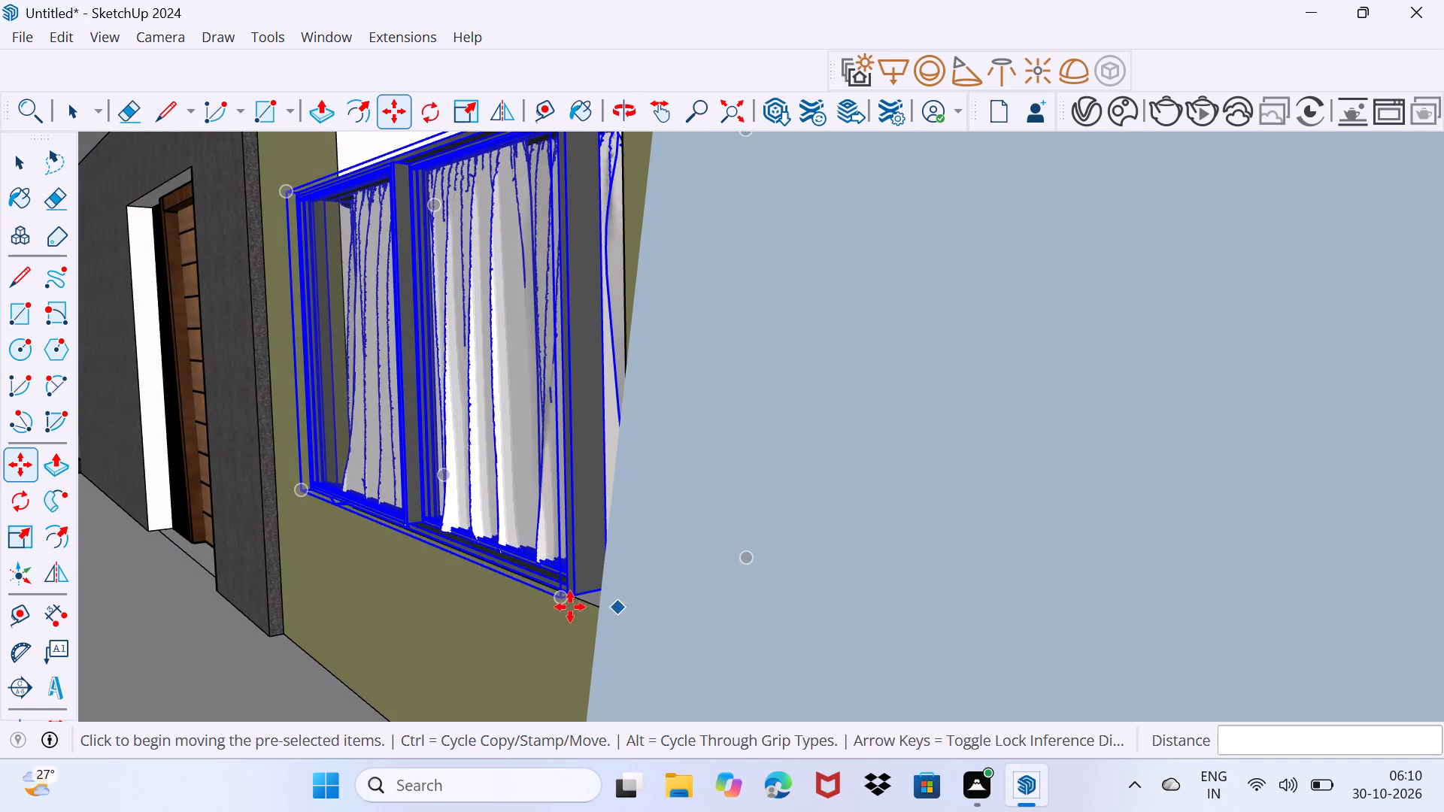
{"action": "middle_click_drag", "start_coordinate": [601, 585], "coordinate": [666, 591]}
{"action": "scroll", "coordinate": [670, 606], "scroll_direction": "up", "scroll_amount": 4}
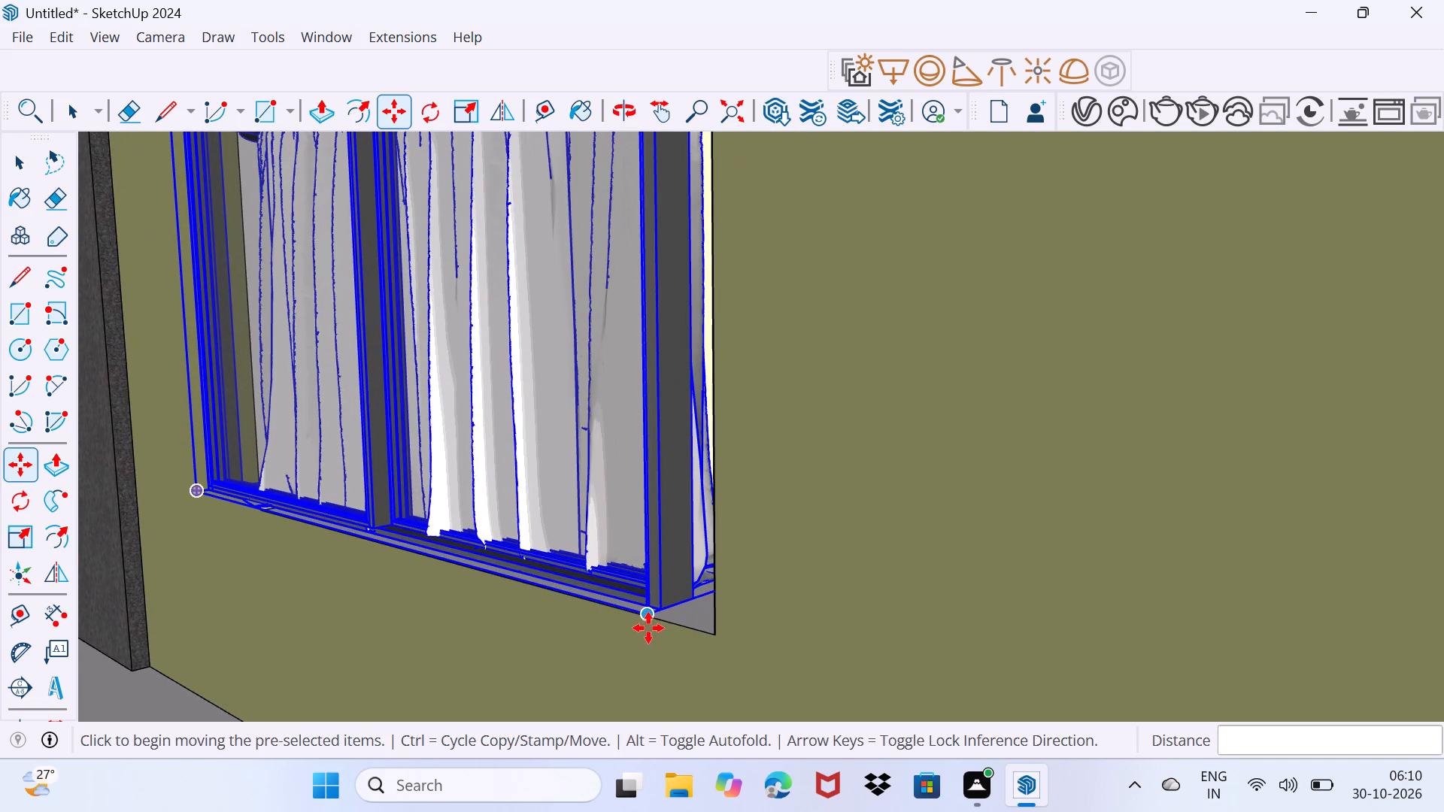
{"action": "left_click", "coordinate": [648, 627]}
{"action": "left_click", "coordinate": [717, 629]}
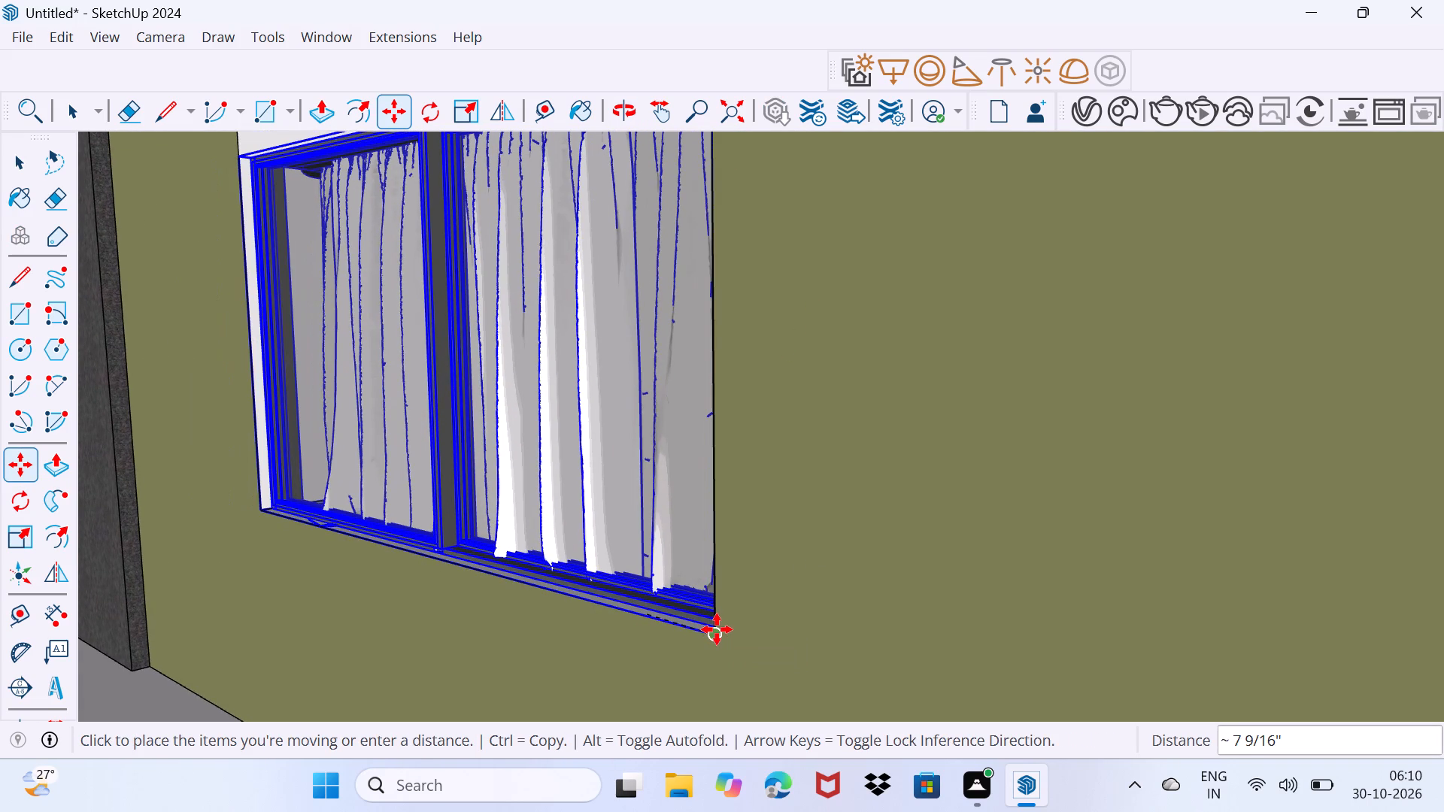
Scale the window-curtain group along the blue axis by about 1.42 to fill the recess up to its top edge.
{"action": "middle_click_drag", "start_coordinate": [462, 482], "coordinate": [758, 503]}
{"action": "middle_click_drag", "start_coordinate": [435, 490], "coordinate": [423, 524]}
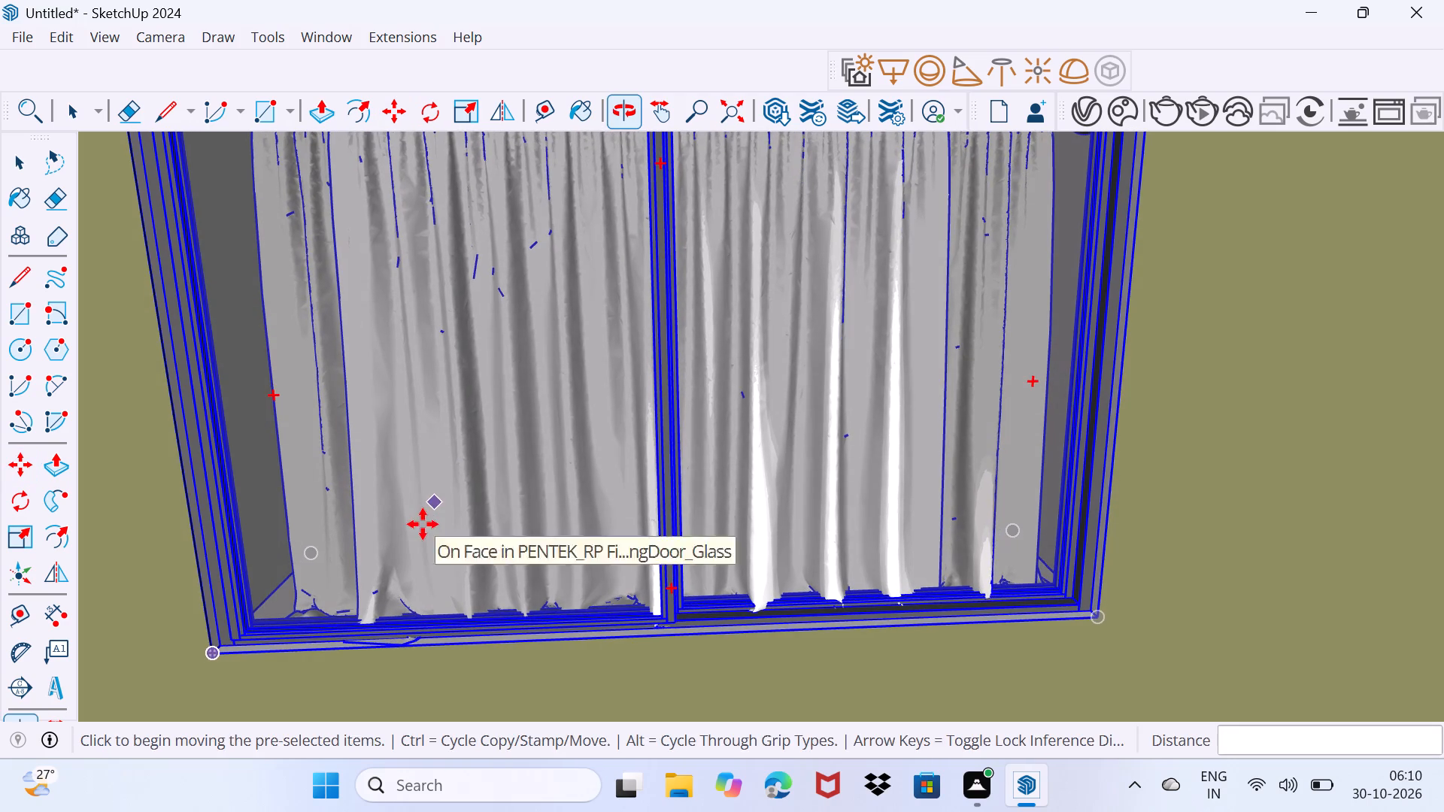
{"action": "key", "text": "s"}
{"action": "scroll", "coordinate": [472, 426], "scroll_direction": "down", "scroll_amount": 3}
{"action": "middle_click_drag", "start_coordinate": [554, 360], "coordinate": [570, 438]}
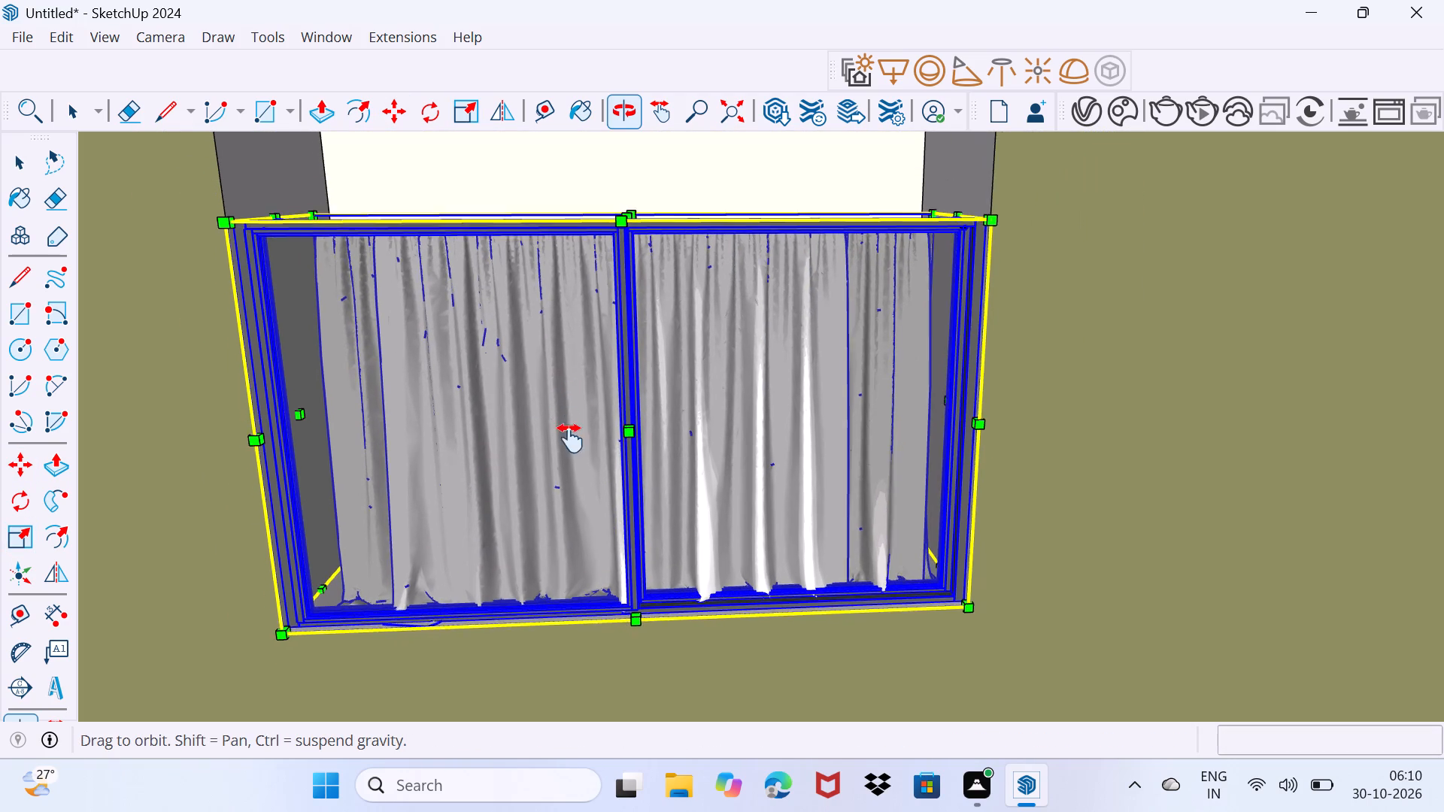
{"action": "middle_click_drag", "start_coordinate": [570, 438], "coordinate": [551, 590]}
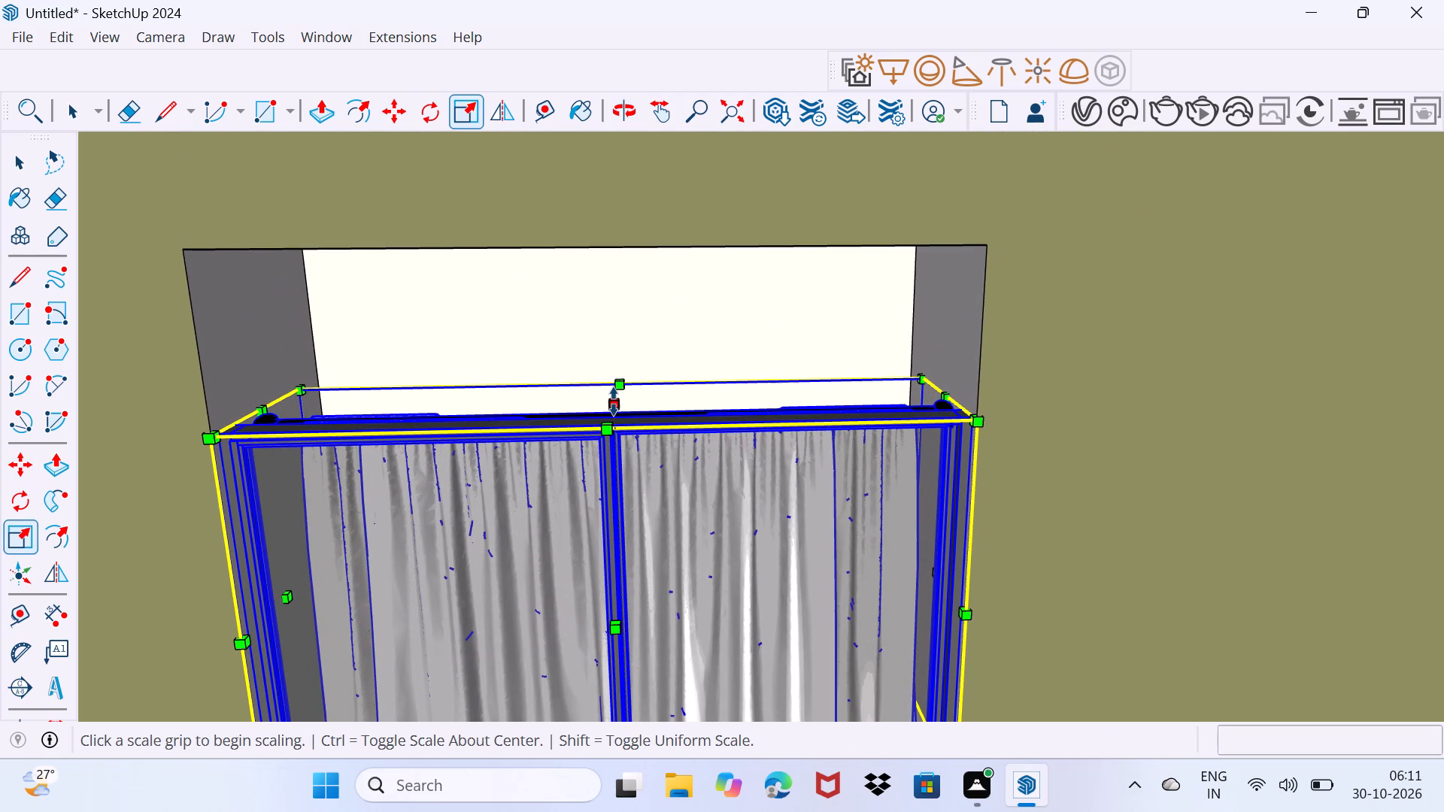
{"action": "left_click_drag", "start_coordinate": [614, 401], "coordinate": [651, 226]}
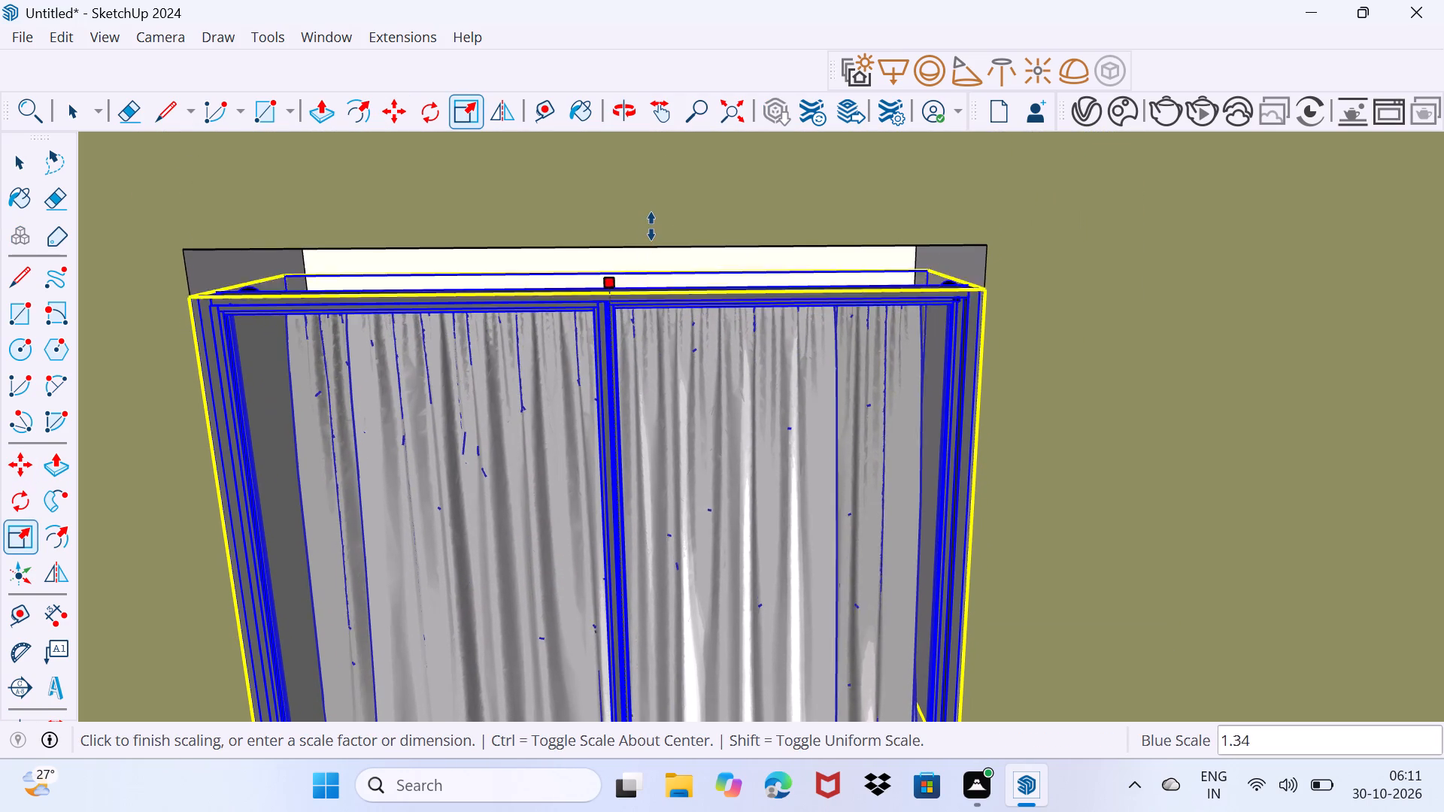
{"action": "left_click_drag", "start_coordinate": [651, 226], "coordinate": [652, 239]}
{"action": "scroll", "coordinate": [652, 244], "scroll_direction": "down", "scroll_amount": 3}
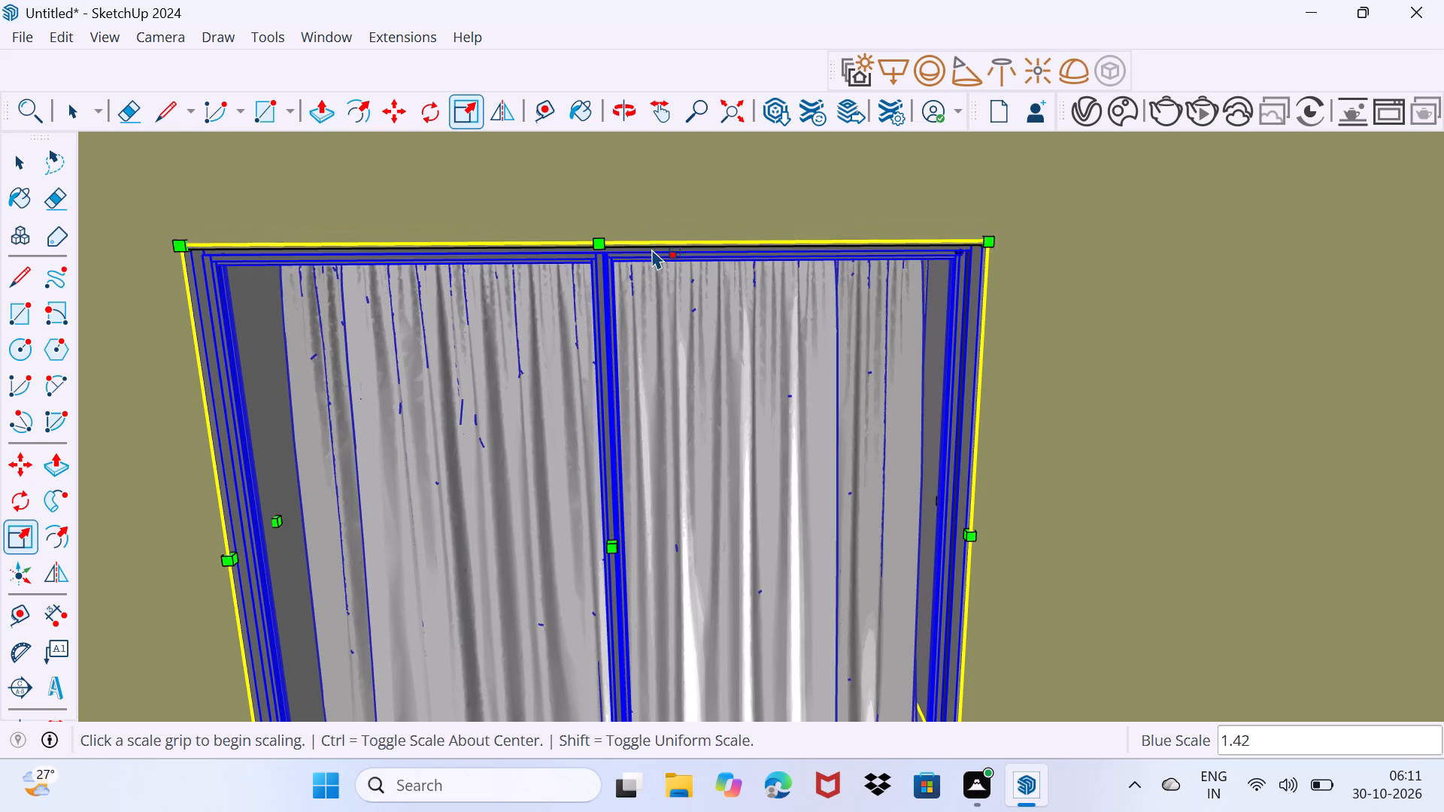
{"action": "key", "text": "space"}
{"action": "left_click_drag", "start_coordinate": [661, 362], "coordinate": [677, 348]}
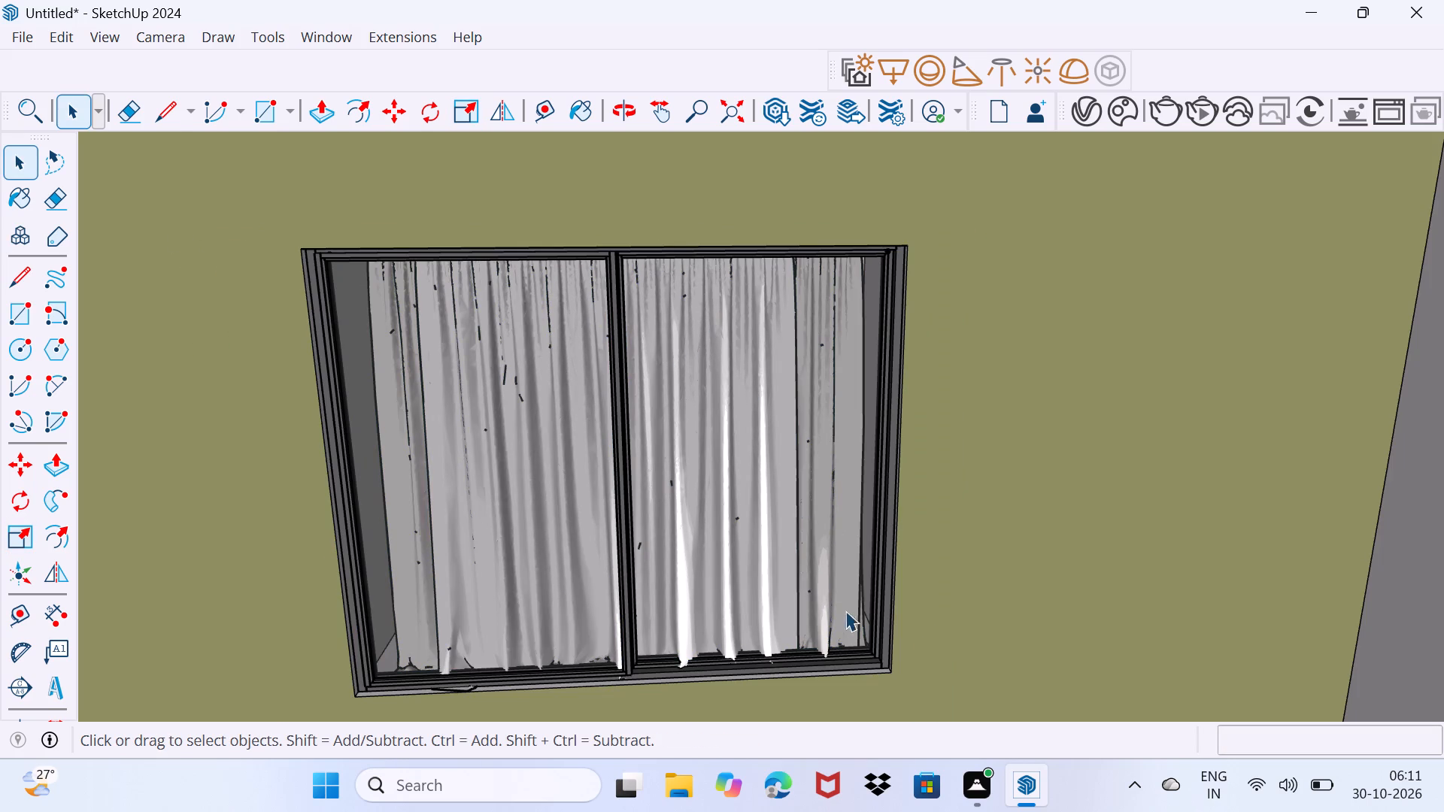
Copy the fitted window-curtain group by its lower corner about 9' 8 9/16" up into the middle balcony's cream plank wall recess.
{"action": "left_click", "coordinate": [862, 650]}
{"action": "key", "text": "m"}
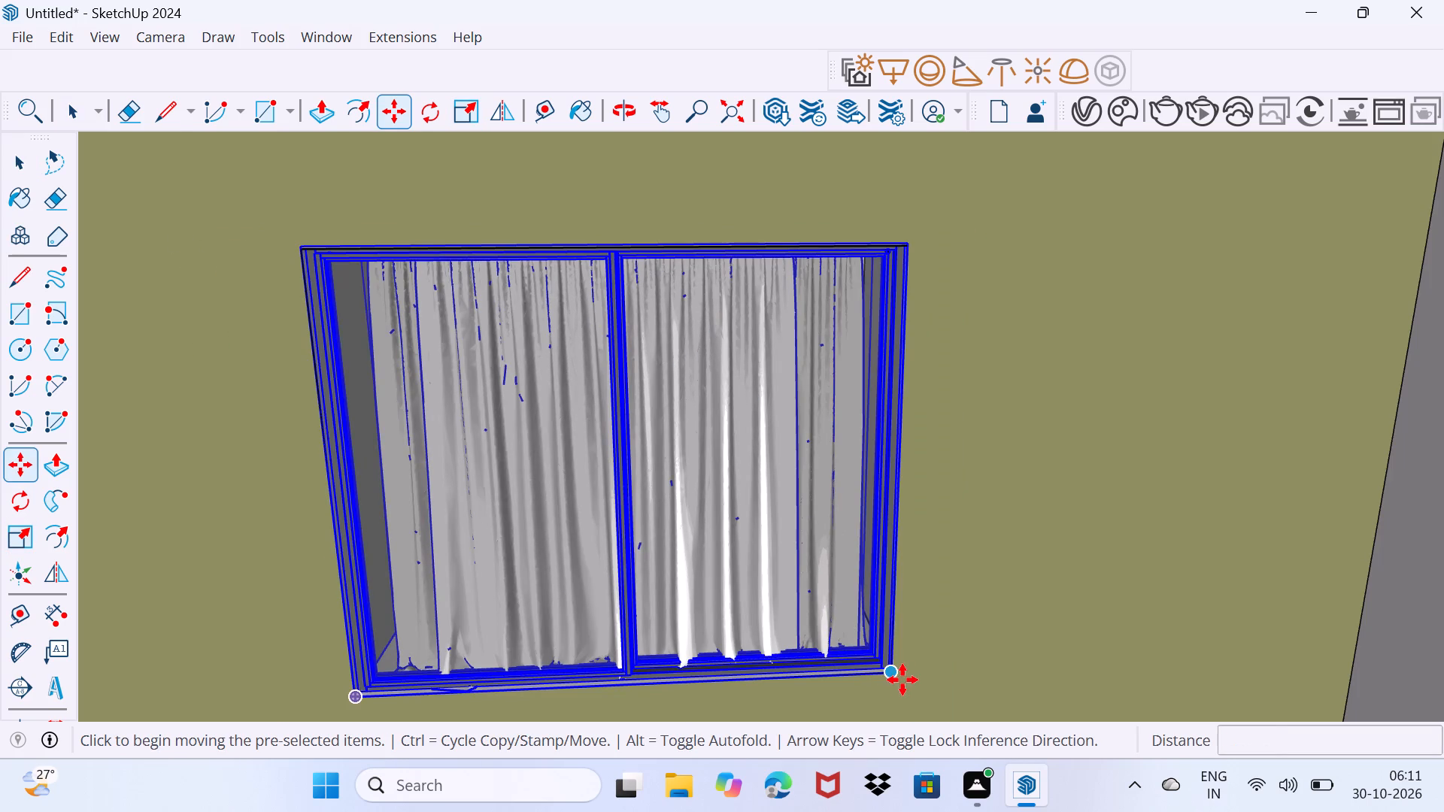
{"action": "left_click", "coordinate": [902, 678]}
{"action": "scroll", "coordinate": [866, 550], "scroll_direction": "down", "scroll_amount": 9}
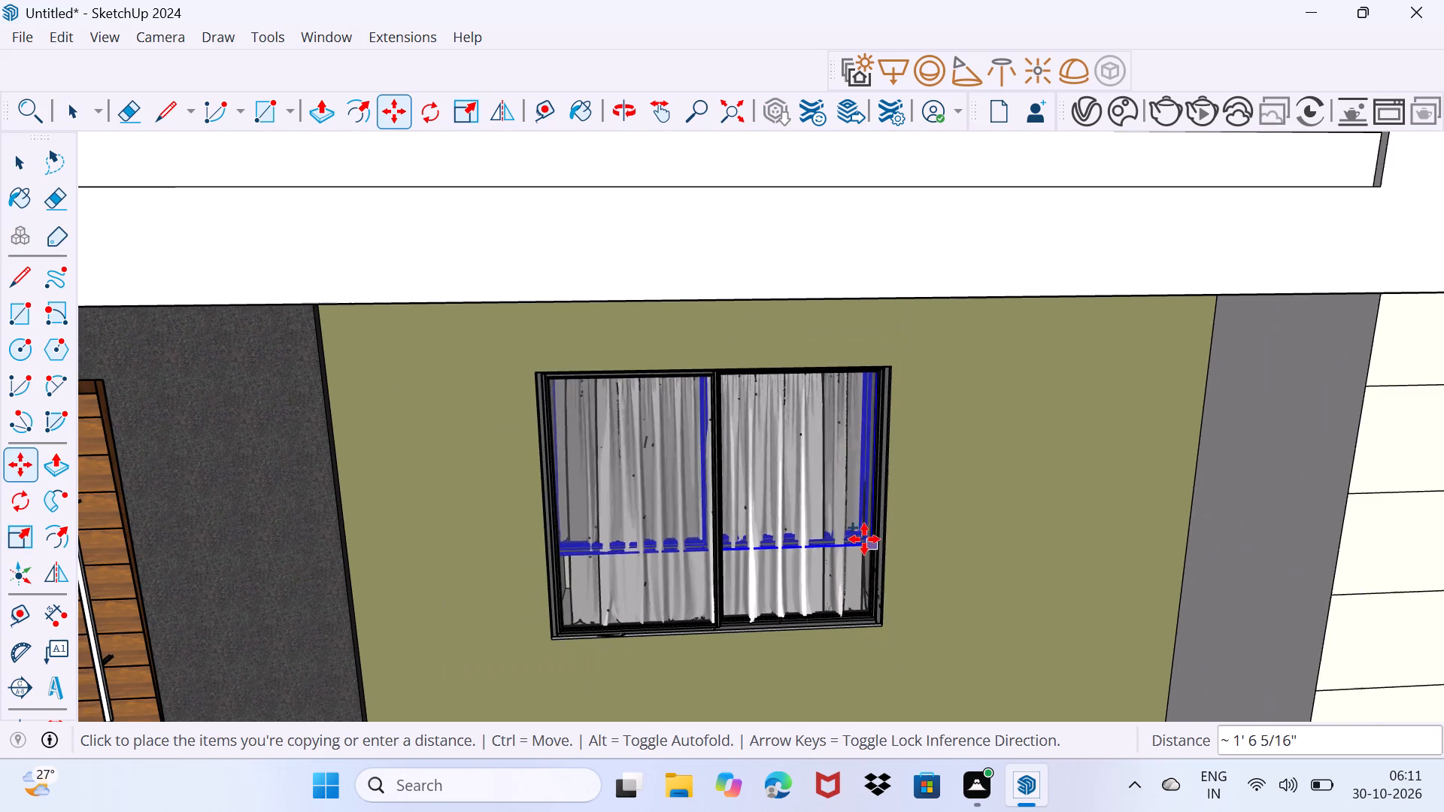
{"action": "middle_click_drag", "start_coordinate": [827, 291], "coordinate": [866, 732], "text": "shift"}
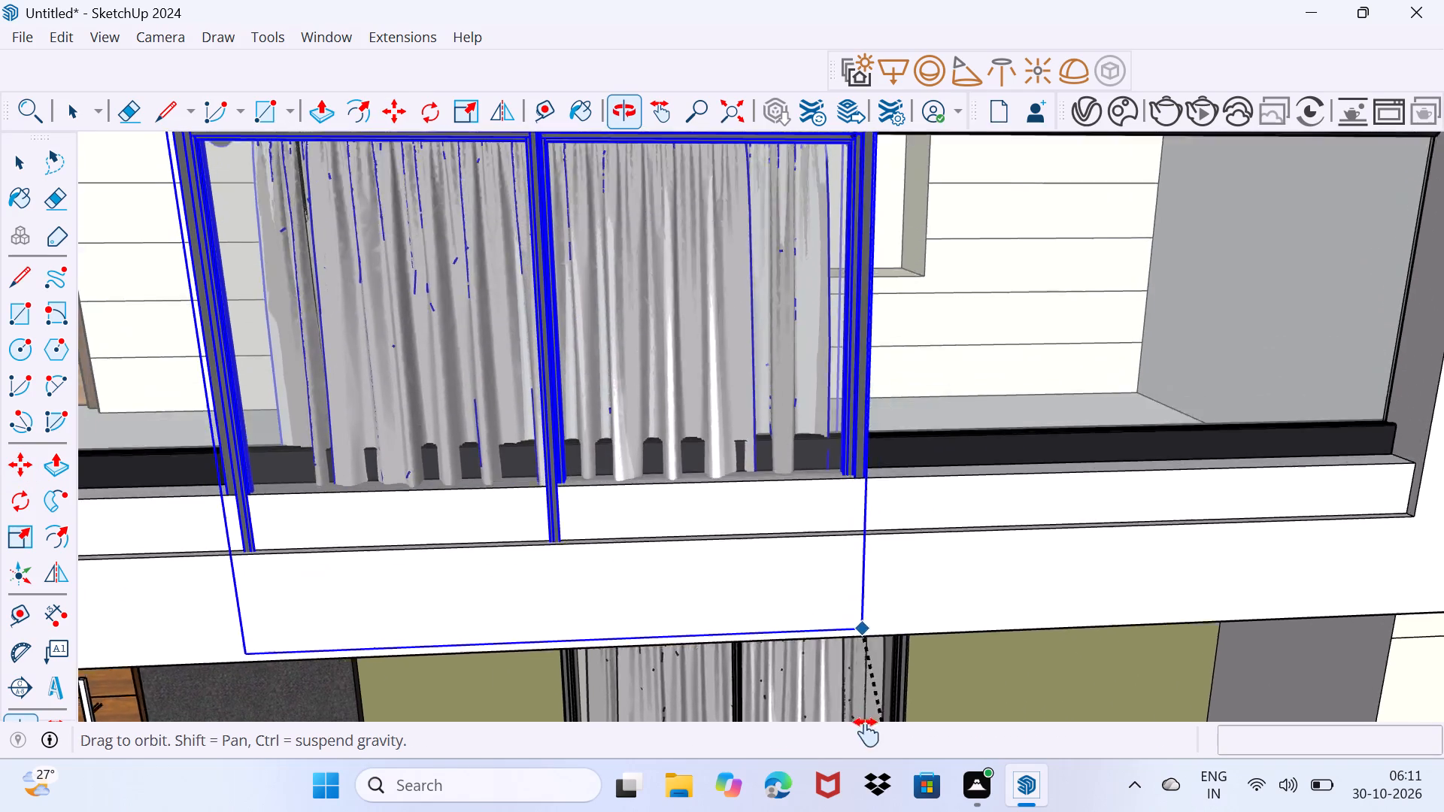
{"action": "middle_click_drag", "start_coordinate": [866, 732], "coordinate": [846, 763], "text": "shift"}
{"action": "scroll", "coordinate": [920, 274], "scroll_direction": "up", "scroll_amount": 1}
{"action": "middle_click_drag", "start_coordinate": [921, 270], "coordinate": [884, 392]}
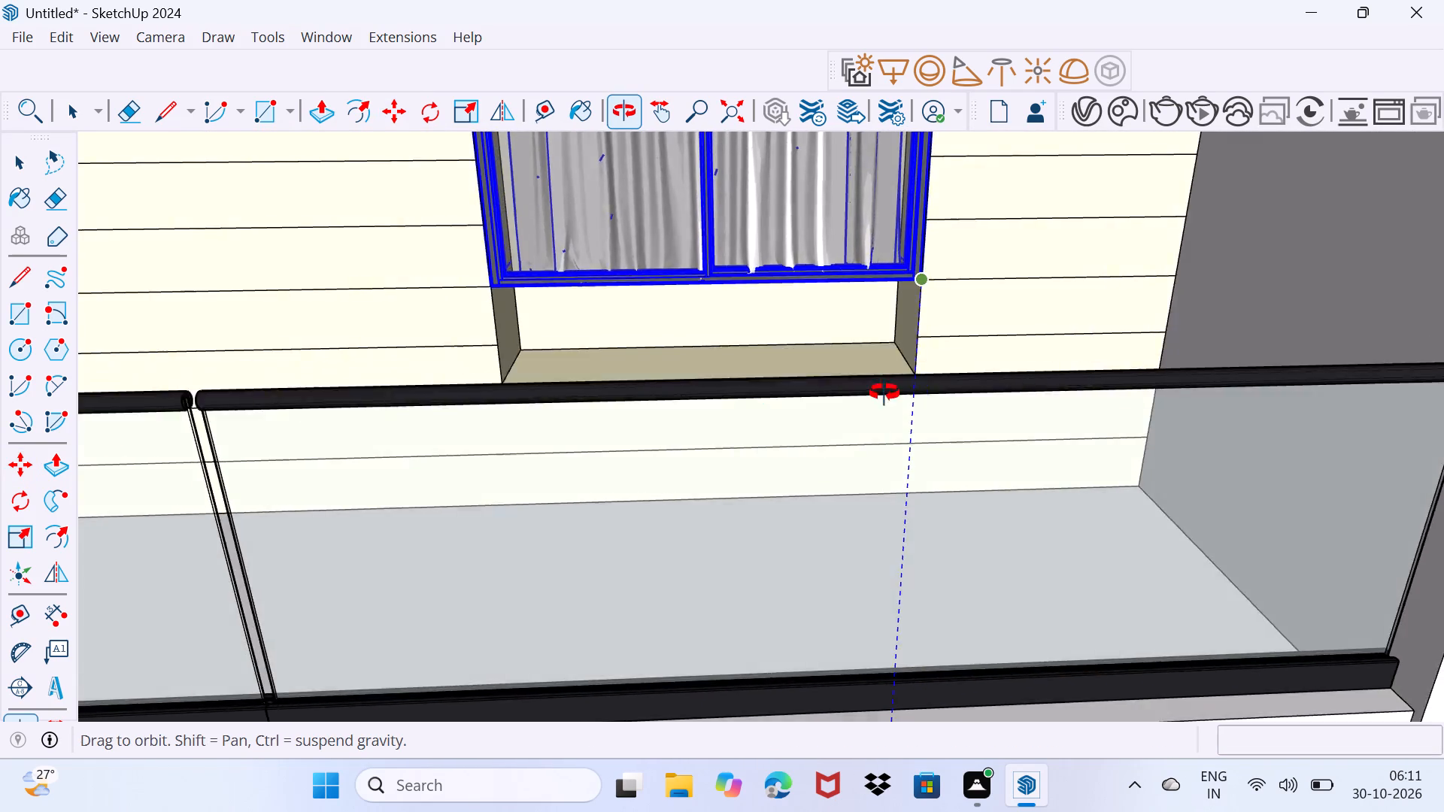
{"action": "middle_click_drag", "start_coordinate": [884, 392], "coordinate": [845, 471]}
{"action": "left_click", "coordinate": [926, 392]}
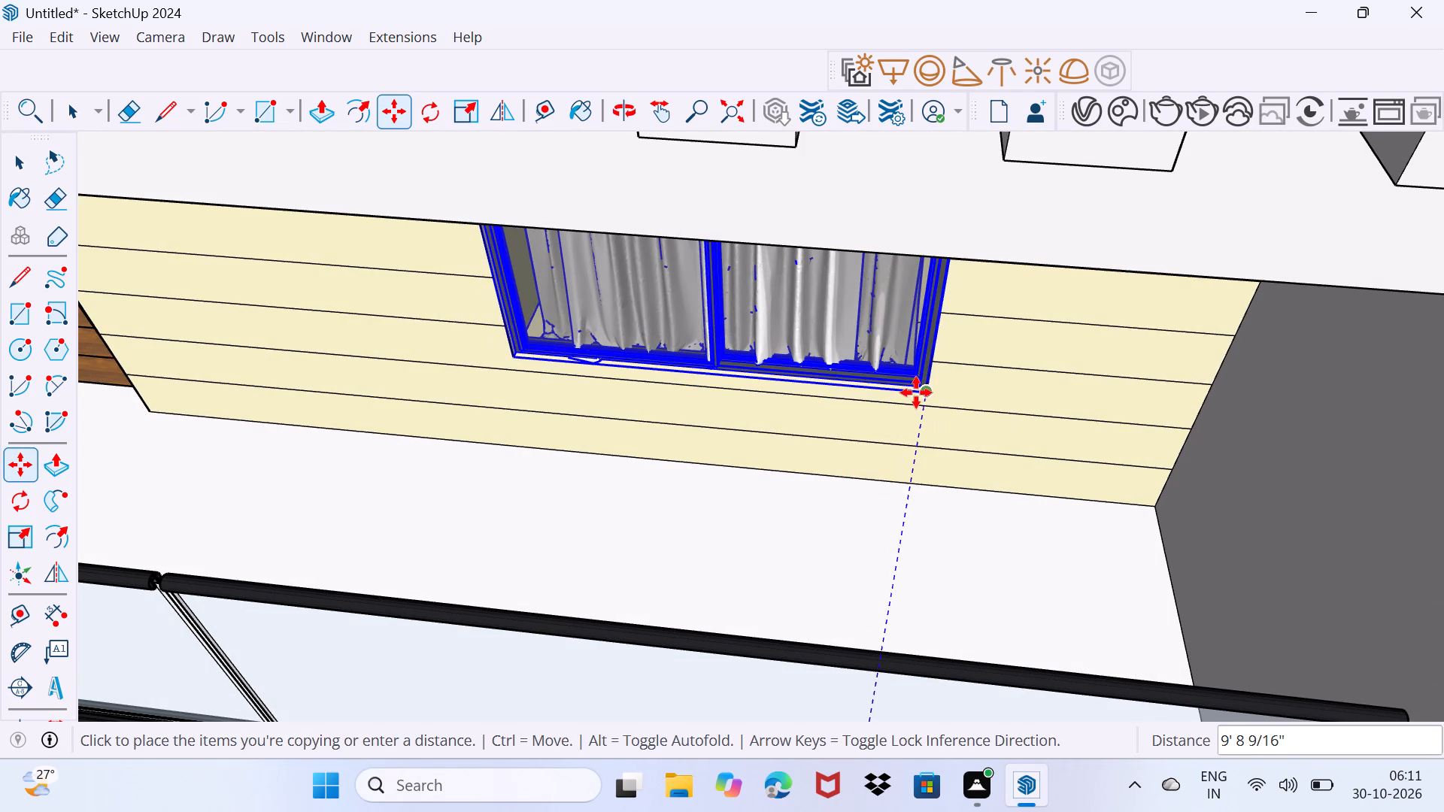
Copy the window-curtain group from the middle balcony up into the window recess of the upper balcony's olive wall.
{"action": "left_click", "coordinate": [927, 395]}
{"action": "scroll", "coordinate": [927, 386], "scroll_direction": "down", "scroll_amount": 4}
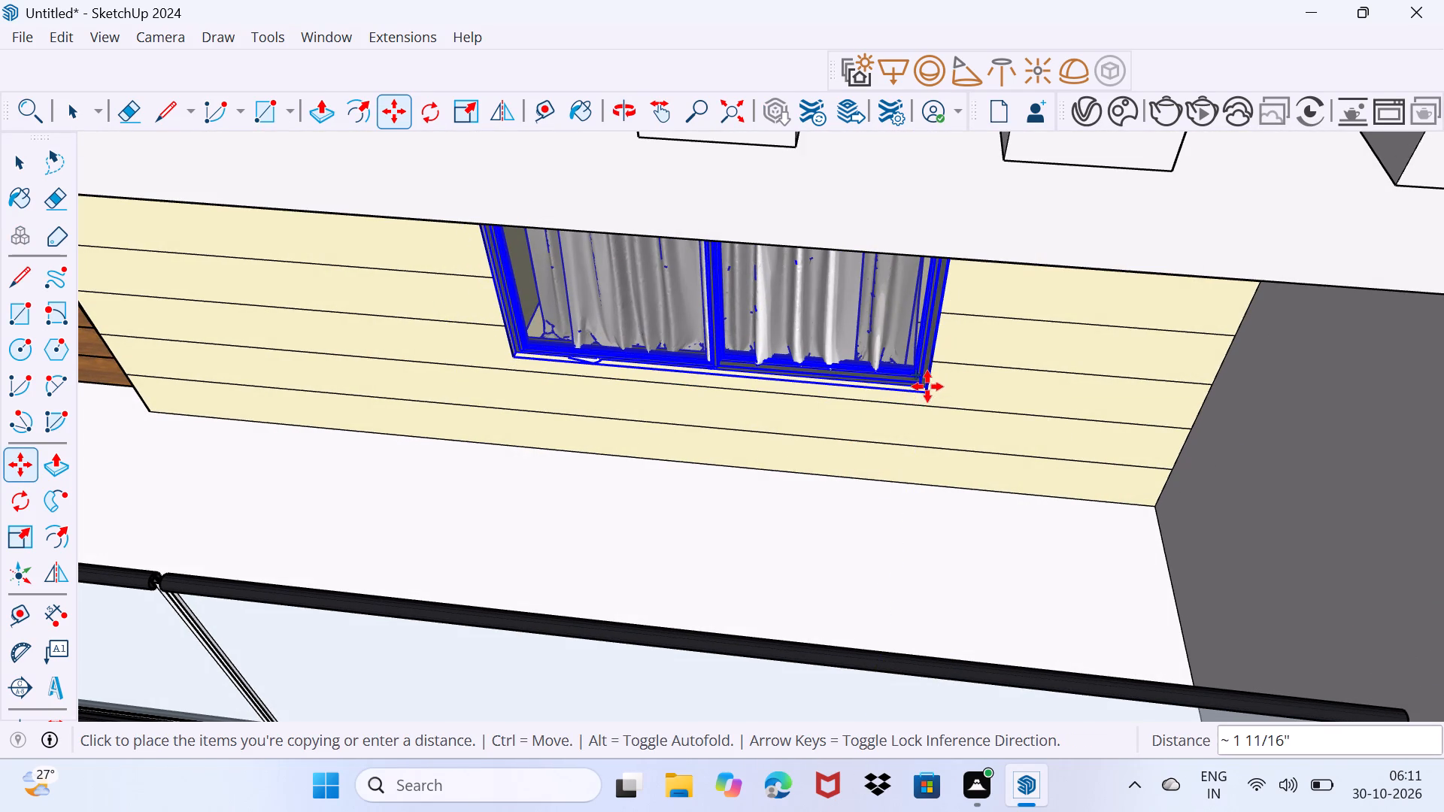
{"action": "scroll", "coordinate": [727, 406], "scroll_direction": "down", "scroll_amount": 4}
{"action": "middle_click_drag", "start_coordinate": [737, 406], "coordinate": [747, 489], "text": "shift"}
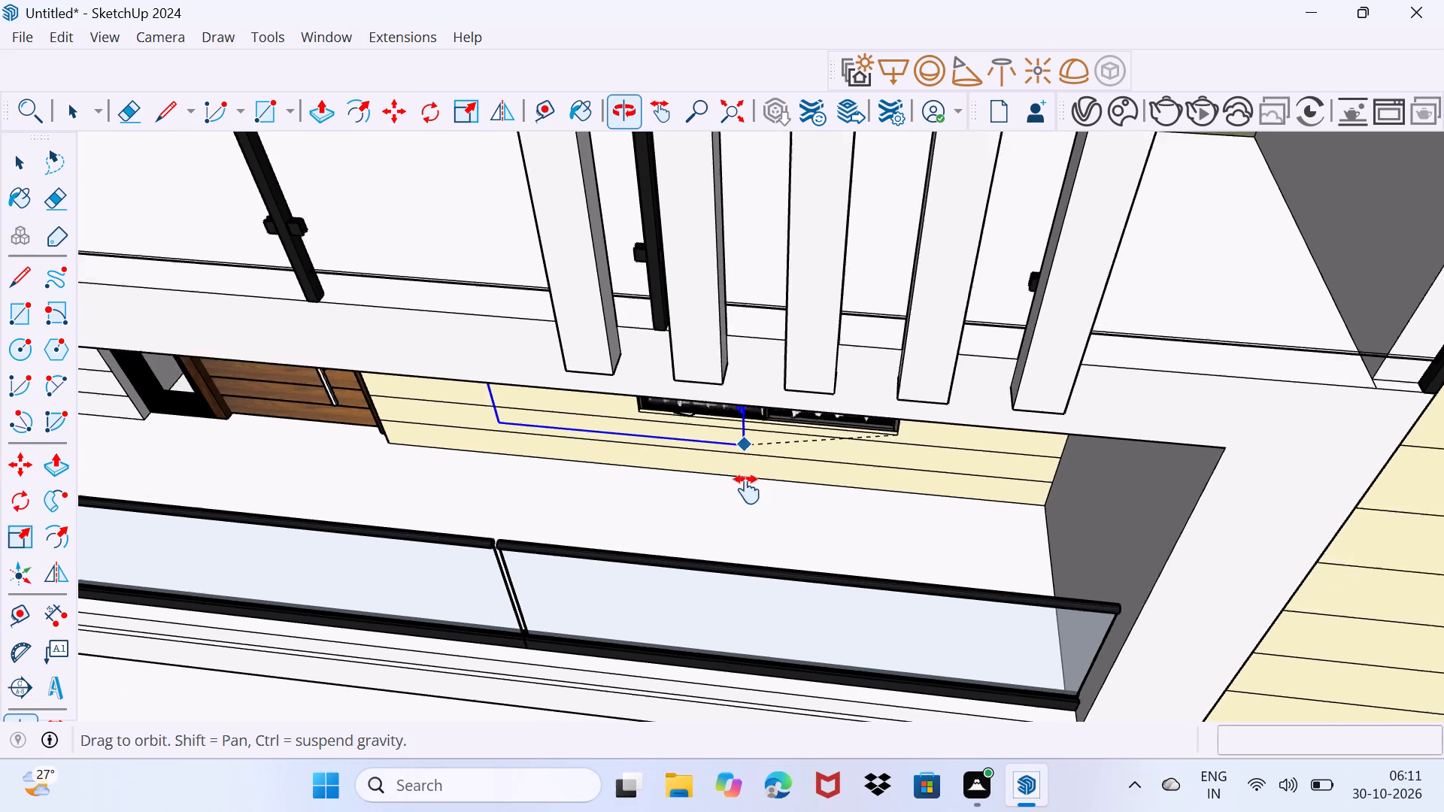
{"action": "middle_click_drag", "start_coordinate": [747, 489], "coordinate": [717, 619], "text": "shift"}
{"action": "scroll", "coordinate": [841, 328], "scroll_direction": "down", "scroll_amount": 3}
{"action": "middle_click_drag", "start_coordinate": [672, 295], "coordinate": [843, 358]}
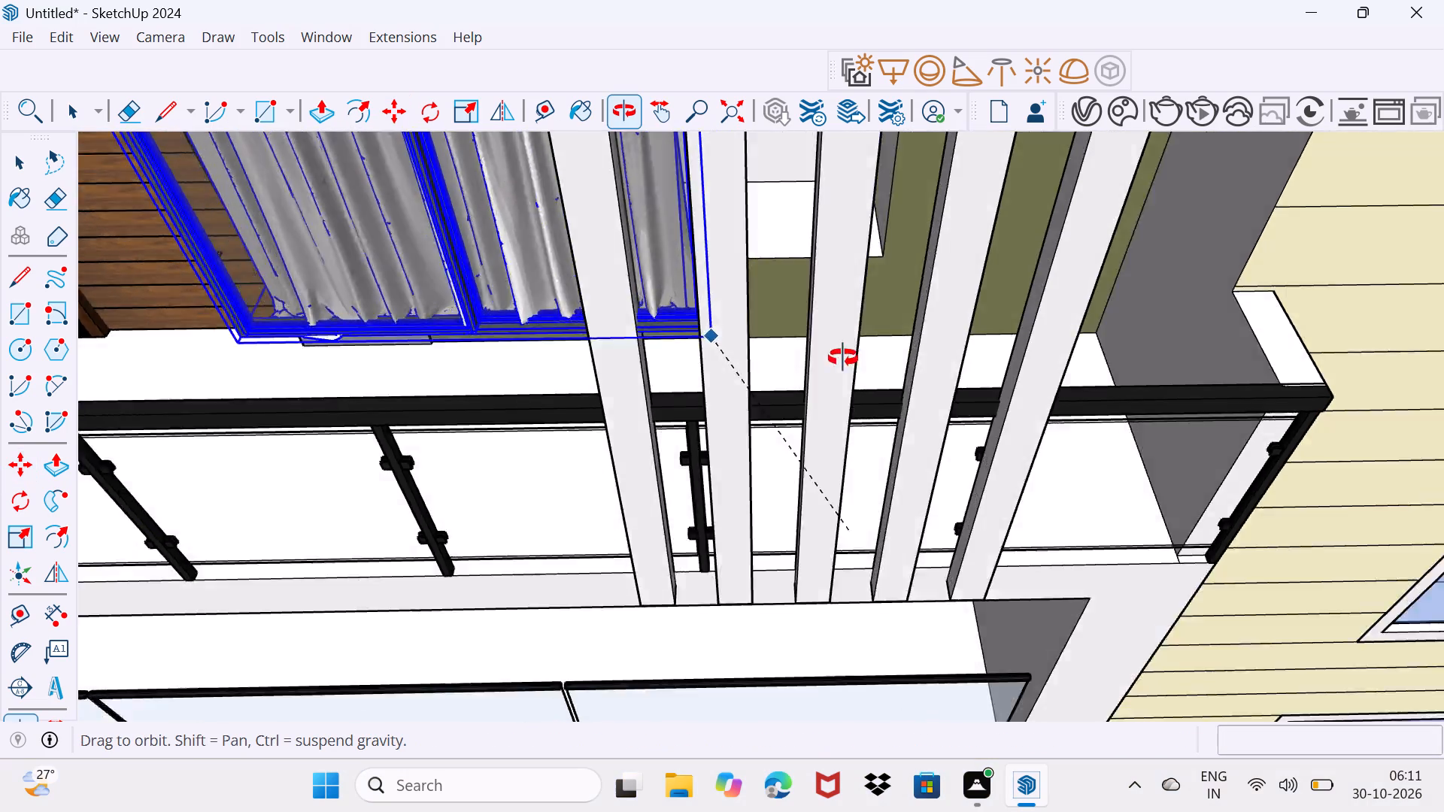
{"action": "middle_click_drag", "start_coordinate": [843, 358], "coordinate": [916, 317]}
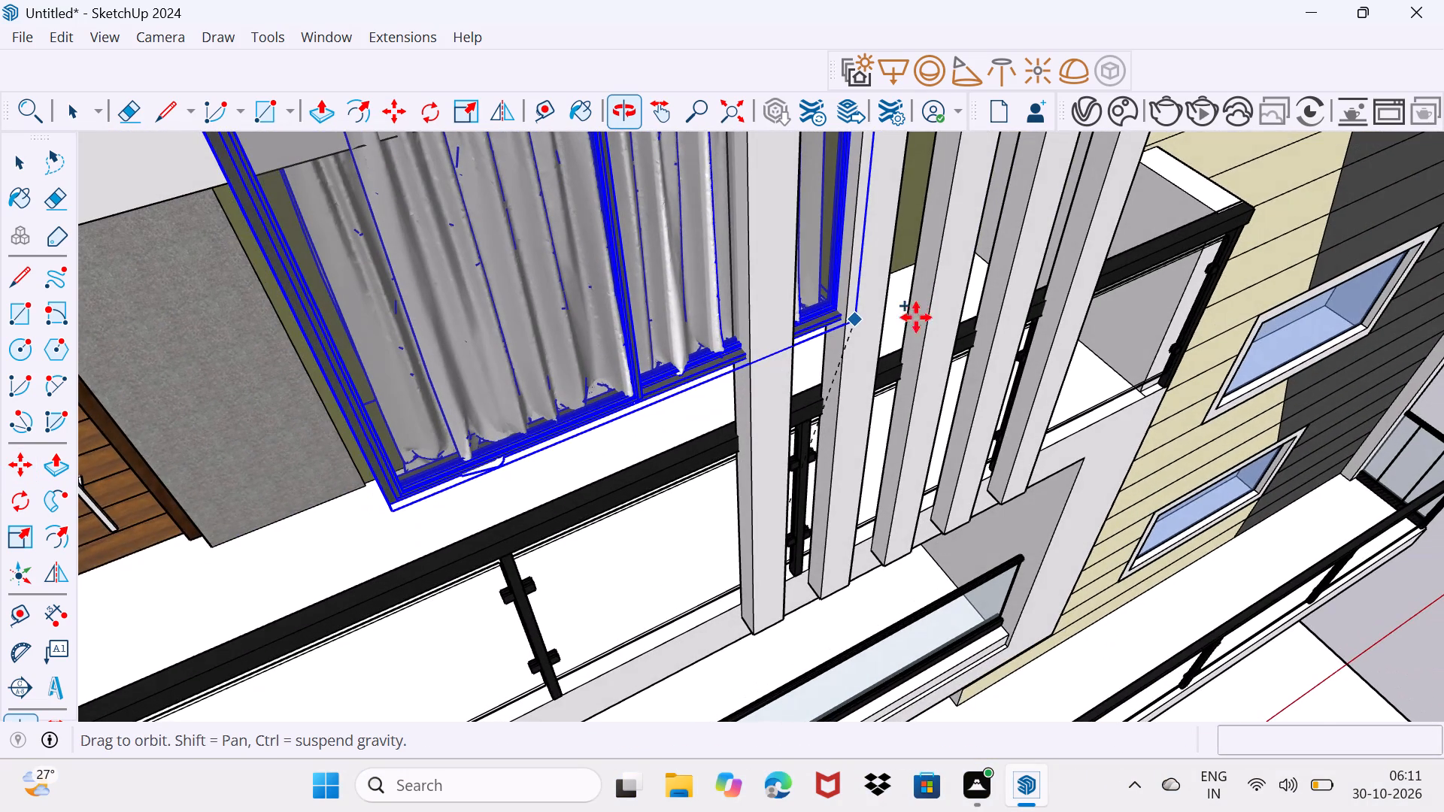
{"action": "scroll", "coordinate": [719, 317], "scroll_direction": "up", "scroll_amount": 6}
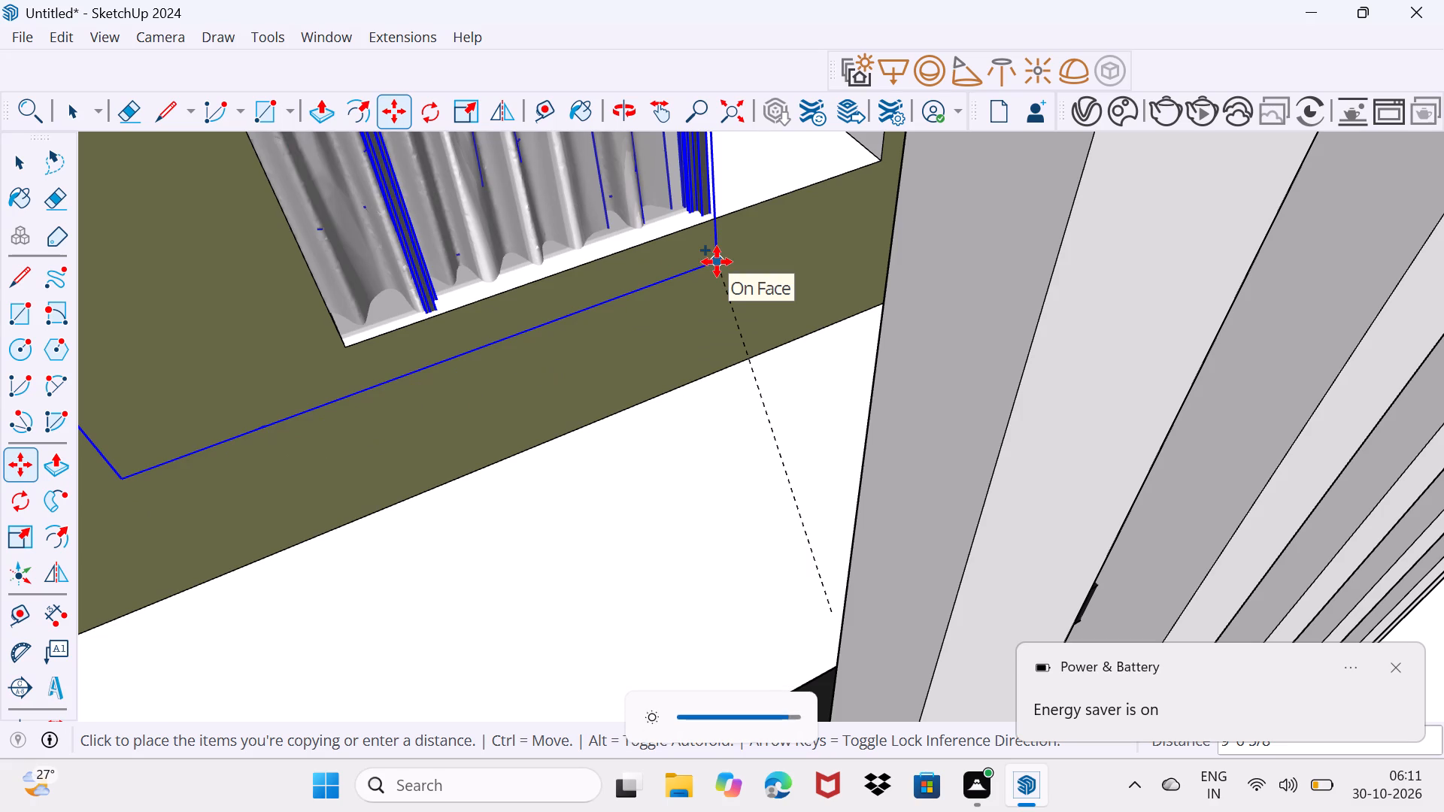
{"action": "left_click", "coordinate": [883, 164]}
{"action": "key", "text": "space"}
{"action": "left_click_drag", "start_coordinate": [576, 342], "coordinate": [610, 310]}
Examine the whole house facade and the windows placed on its three balcony levels.
{"action": "scroll", "coordinate": [594, 292], "scroll_direction": "down", "scroll_amount": 5}
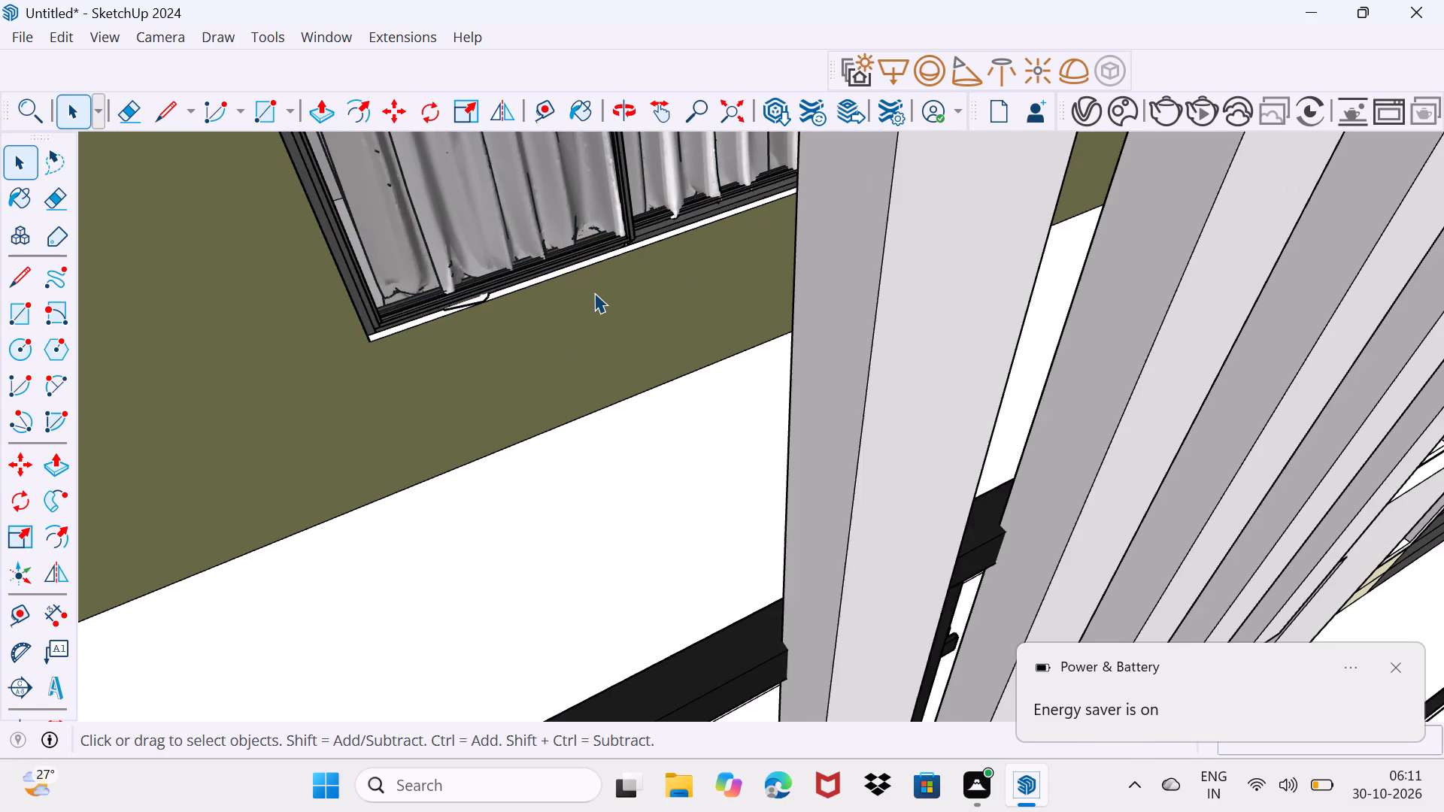
{"action": "scroll", "coordinate": [594, 292], "scroll_direction": "down", "scroll_amount": 8}
{"action": "middle_click_drag", "start_coordinate": [537, 392], "coordinate": [654, 286]}
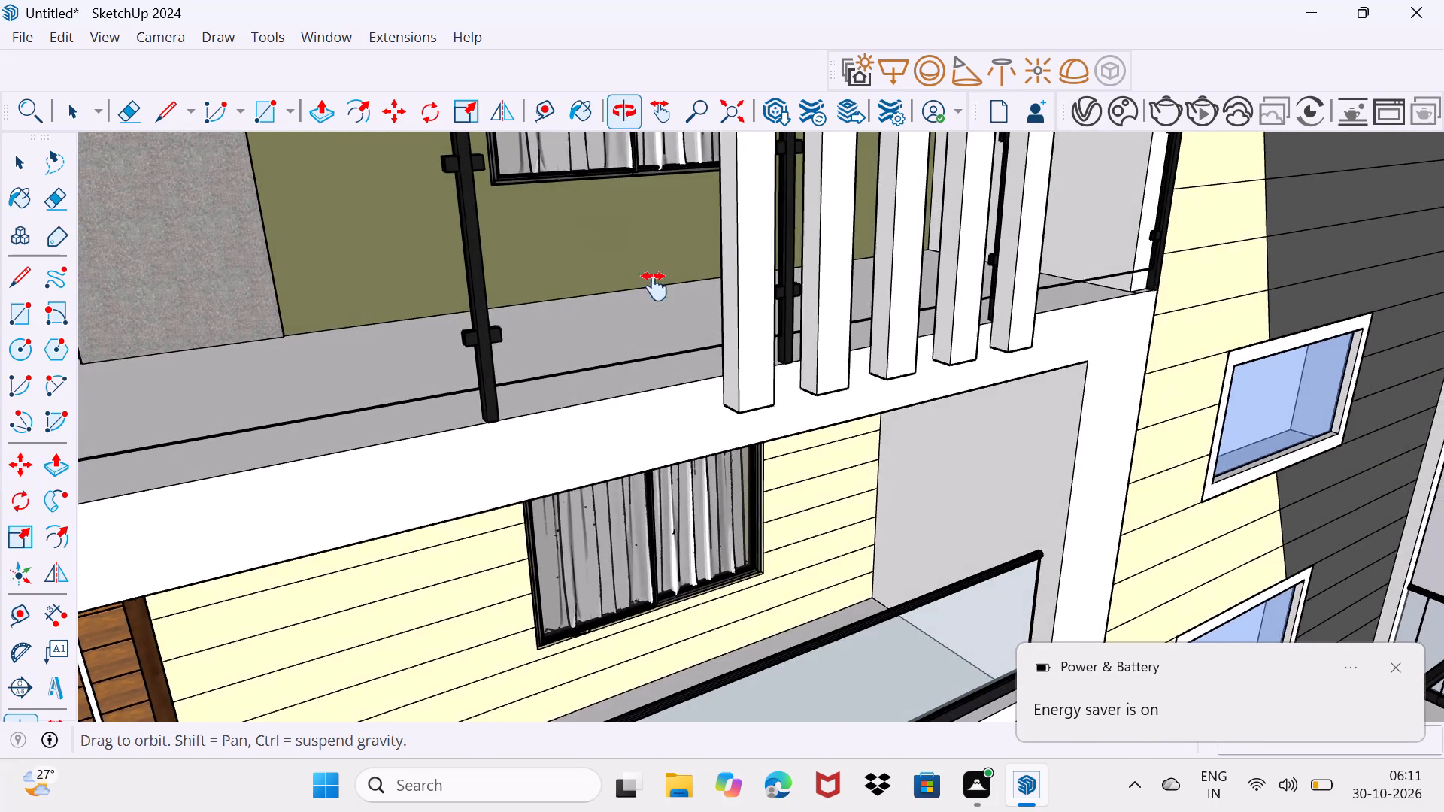
{"action": "middle_click_drag", "start_coordinate": [654, 286], "coordinate": [709, 392]}
{"action": "scroll", "coordinate": [711, 396], "scroll_direction": "down", "scroll_amount": 11}
{"action": "middle_click_drag", "start_coordinate": [708, 438], "coordinate": [660, 361]}
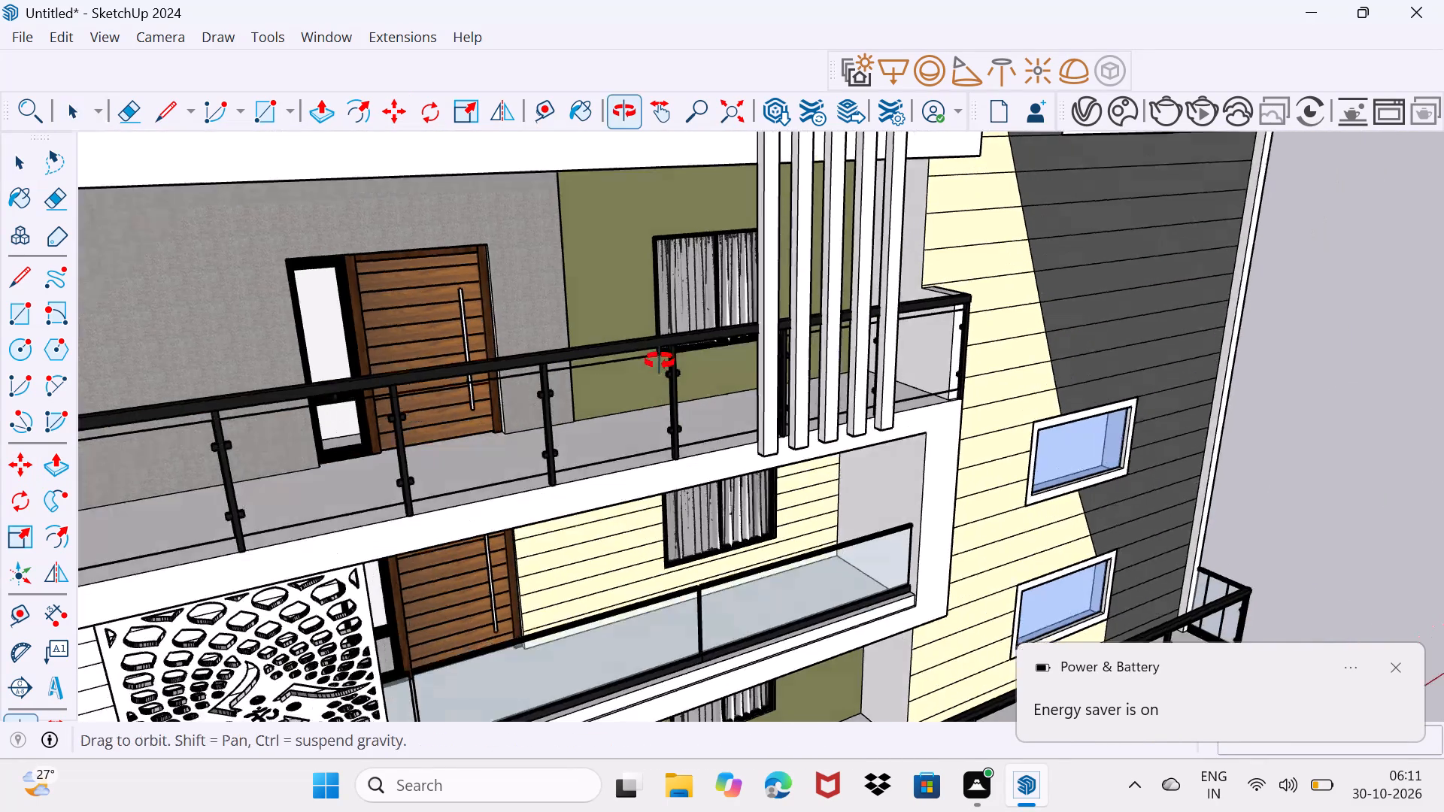
{"action": "middle_click_drag", "start_coordinate": [660, 361], "coordinate": [661, 338]}
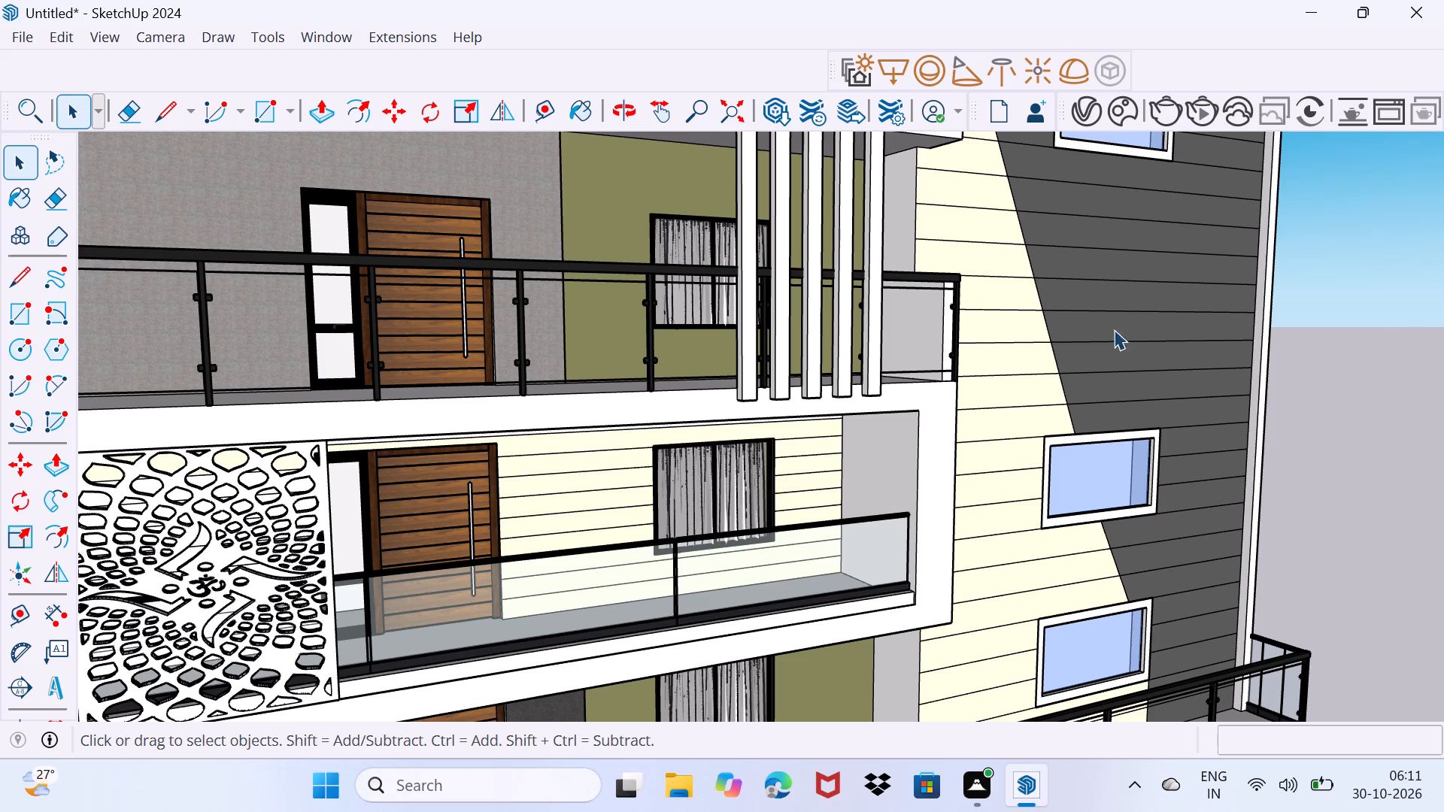
{"action": "scroll", "coordinate": [727, 175], "scroll_direction": "down", "scroll_amount": 10}
{"action": "middle_click_drag", "start_coordinate": [798, 254], "coordinate": [722, 361]}
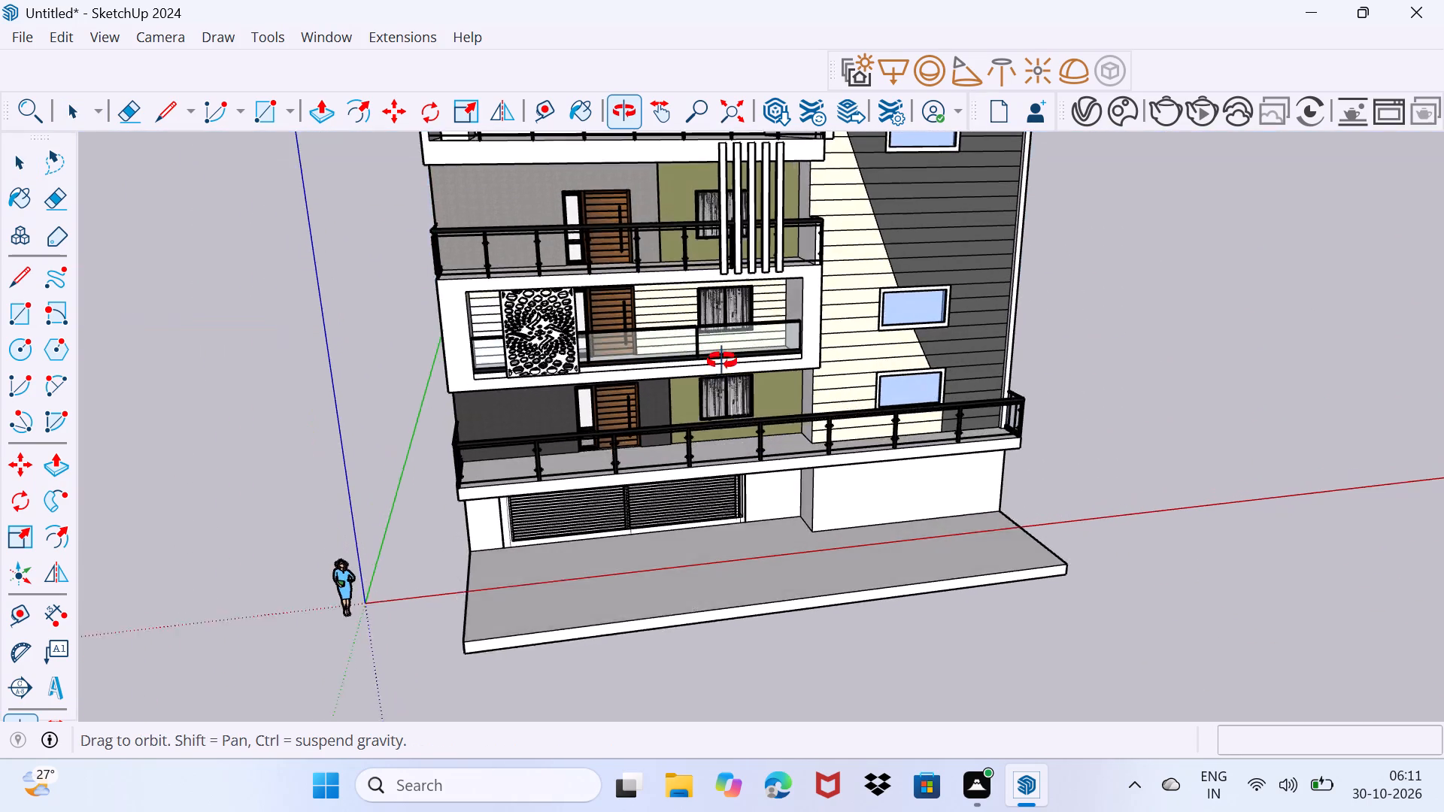
{"action": "middle_click_drag", "start_coordinate": [722, 361], "coordinate": [645, 439]}
{"action": "scroll", "coordinate": [645, 439], "scroll_direction": "down", "scroll_amount": 5}
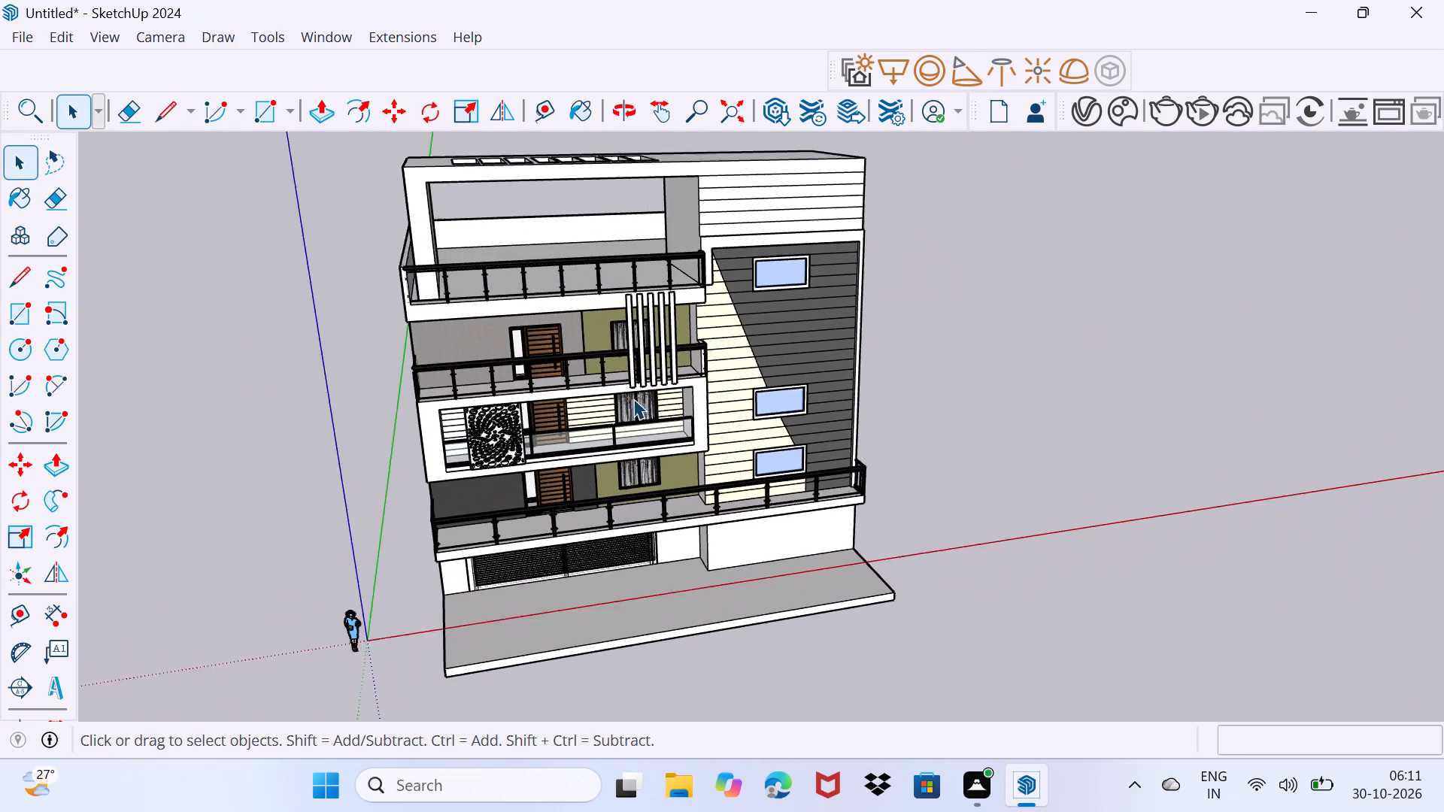
{"action": "middle_click_drag", "start_coordinate": [610, 400], "coordinate": [569, 298]}
{"action": "scroll", "coordinate": [676, 541], "scroll_direction": "up", "scroll_amount": 9}
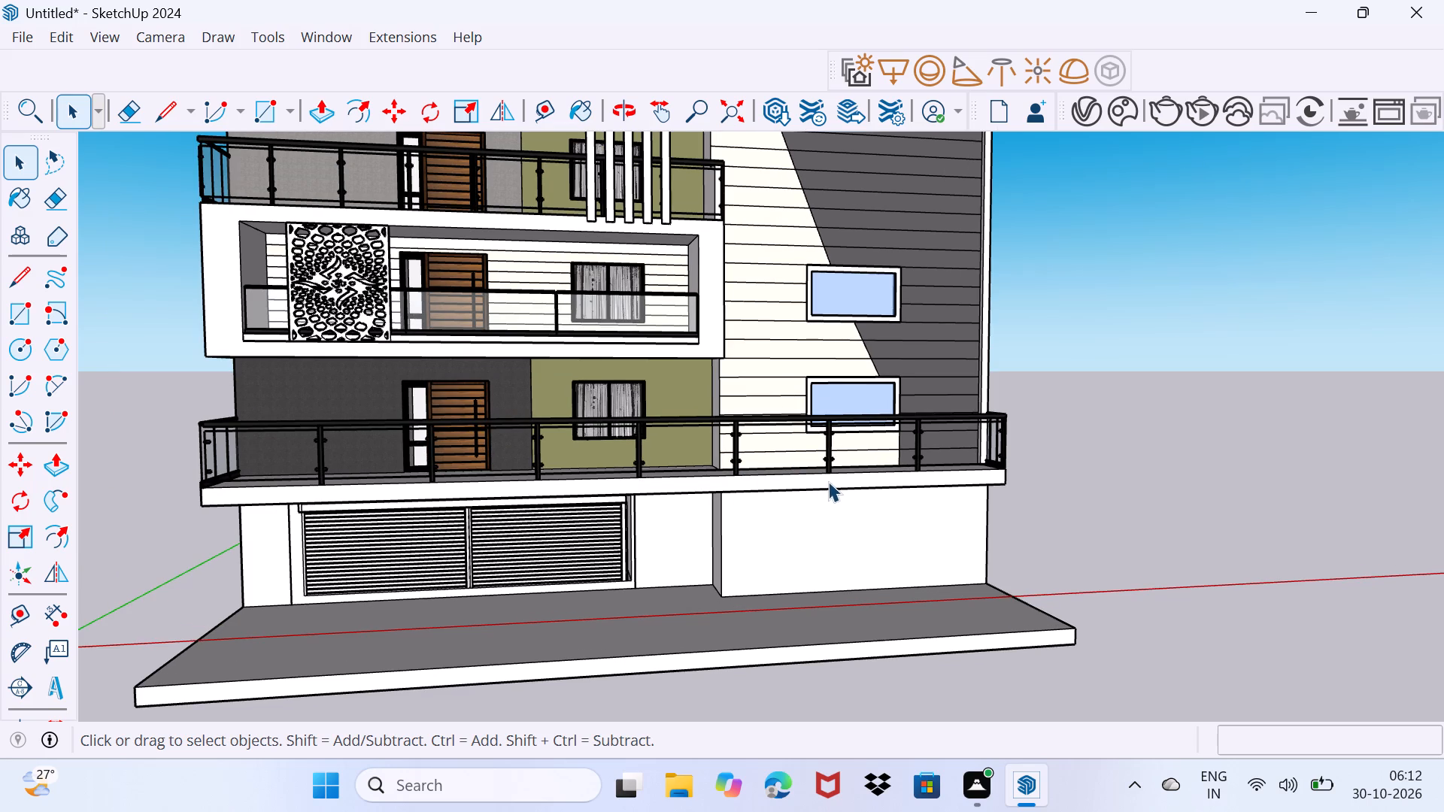
Copy the blank ground-floor wall's top edge 9' down to its base and divide the distance by 7 into horizontal plank lines.
{"action": "scroll", "coordinate": [829, 480], "scroll_direction": "down", "scroll_amount": 2}
{"action": "scroll", "coordinate": [806, 526], "scroll_direction": "up", "scroll_amount": 5}
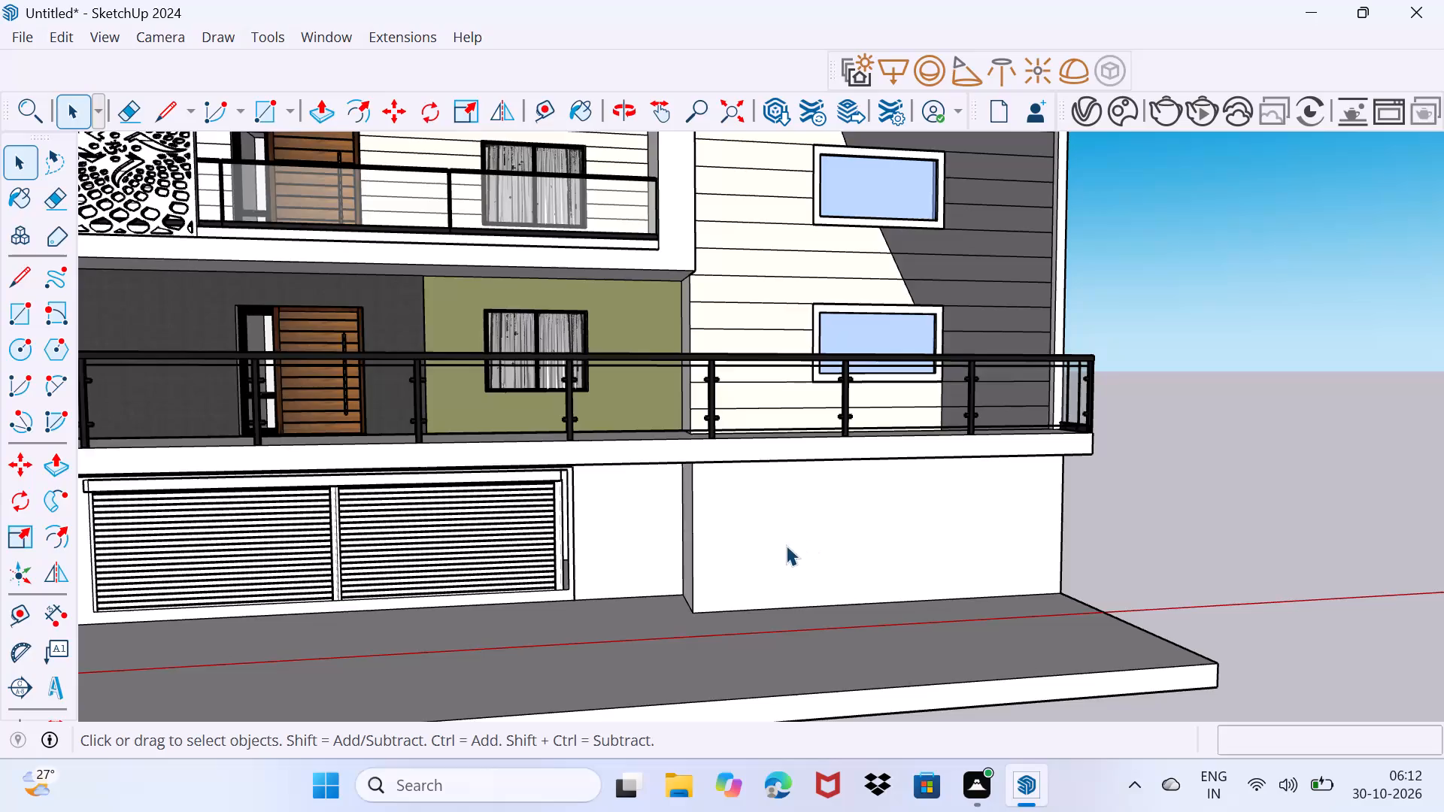
{"action": "scroll", "coordinate": [763, 532], "scroll_direction": "up", "scroll_amount": 4}
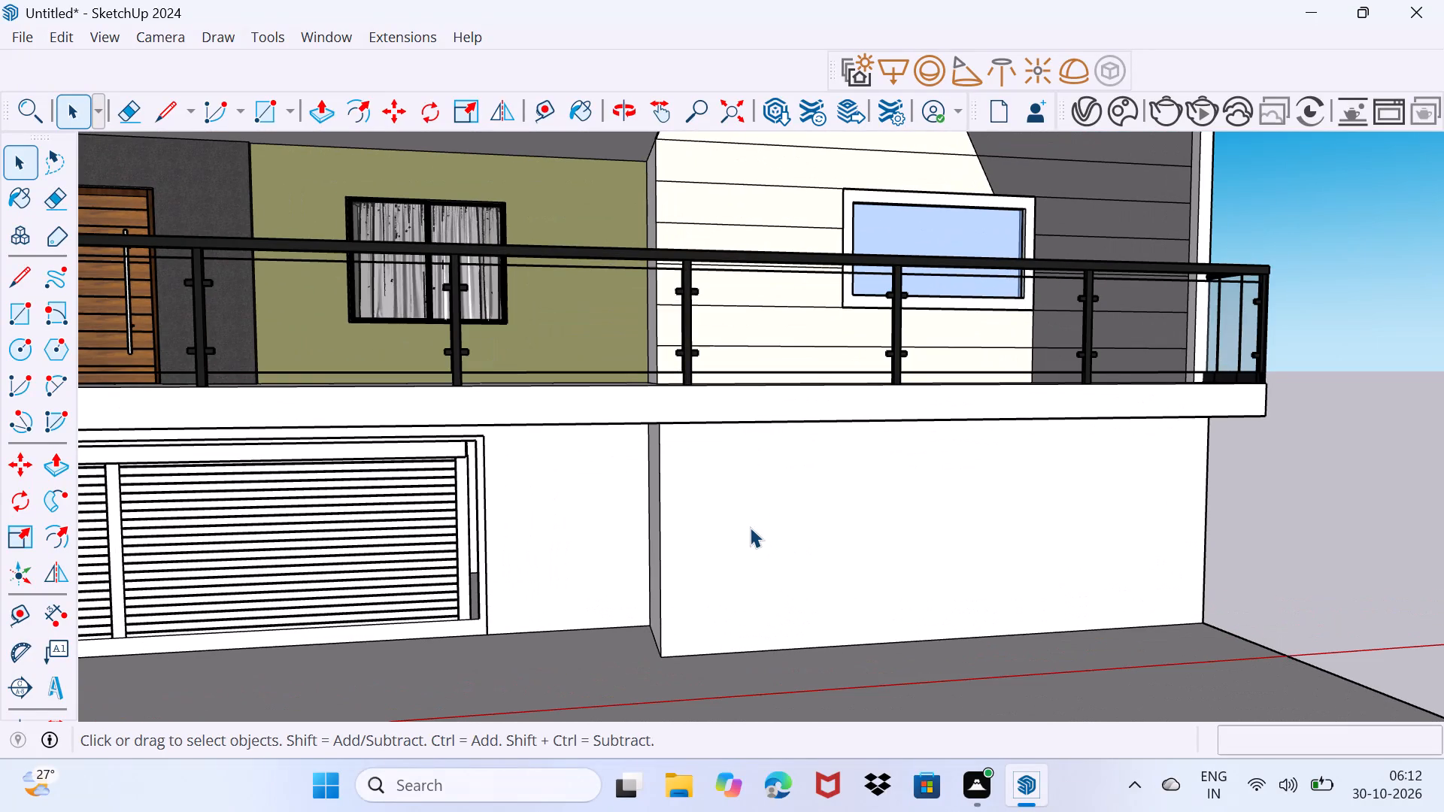
{"action": "scroll", "coordinate": [750, 486], "scroll_direction": "up", "scroll_amount": 3}
{"action": "middle_click_drag", "start_coordinate": [747, 489], "coordinate": [793, 477]}
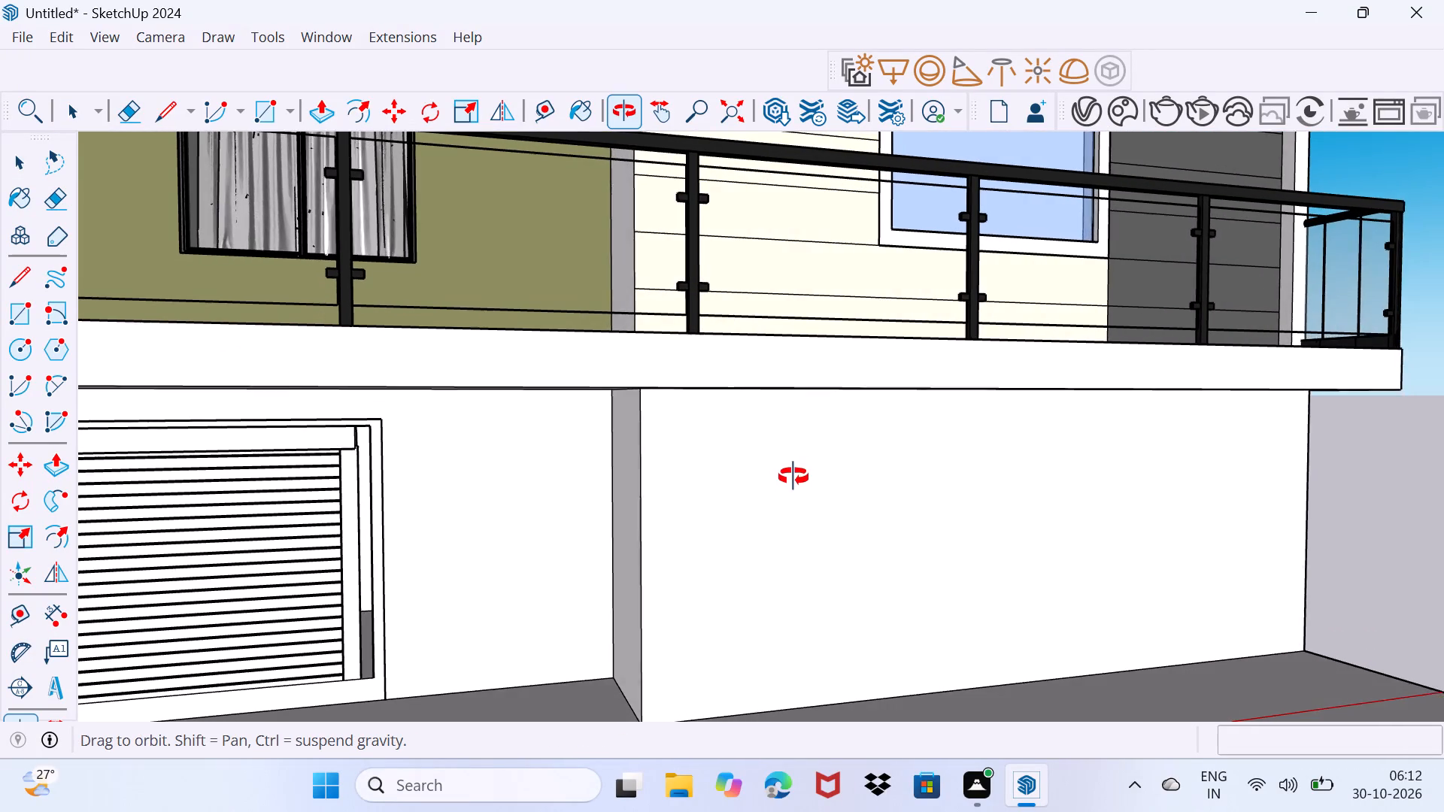
{"action": "middle_click_drag", "start_coordinate": [793, 477], "coordinate": [751, 401]}
{"action": "scroll", "coordinate": [751, 401], "scroll_direction": "up", "scroll_amount": 1}
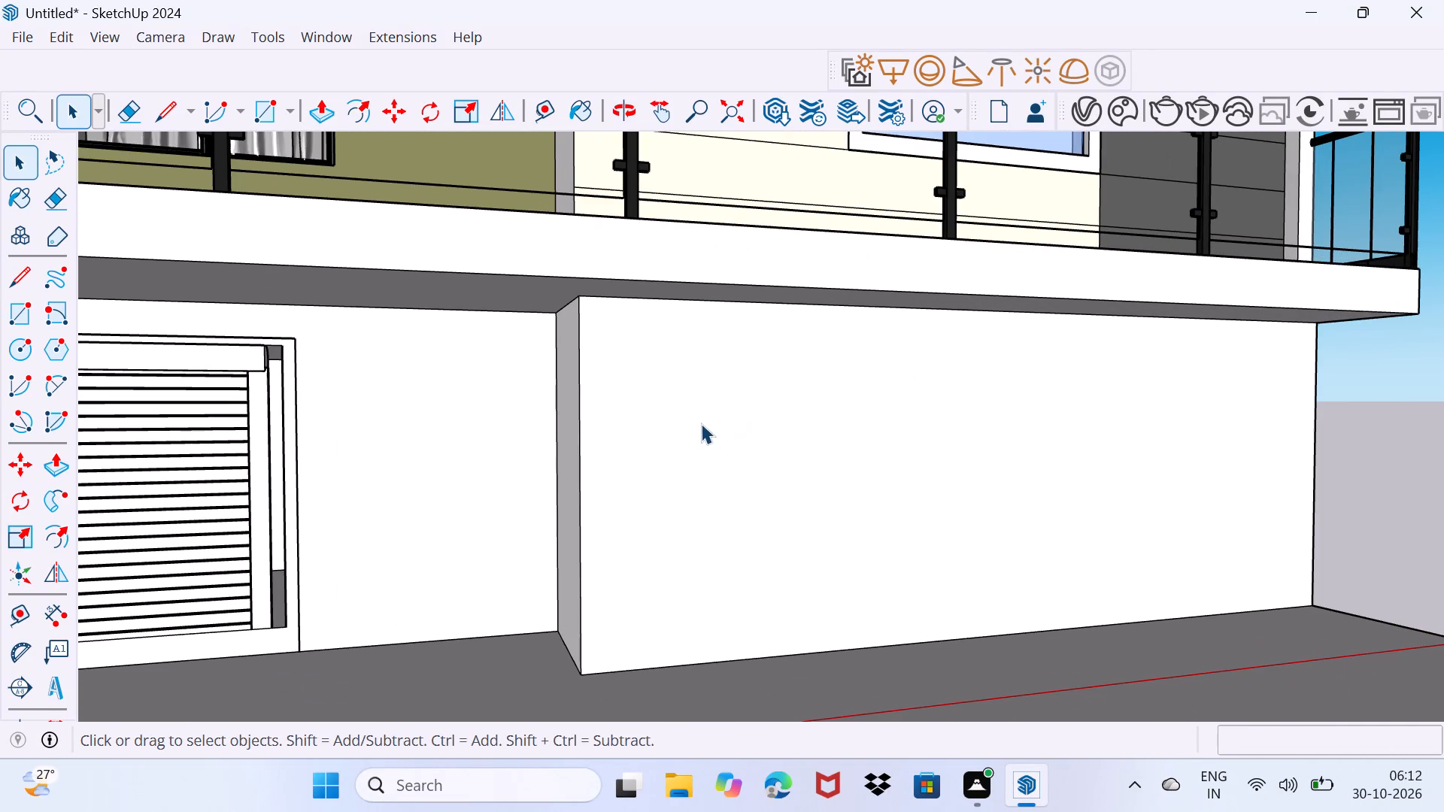
{"action": "middle_click_drag", "start_coordinate": [701, 426], "coordinate": [736, 419]}
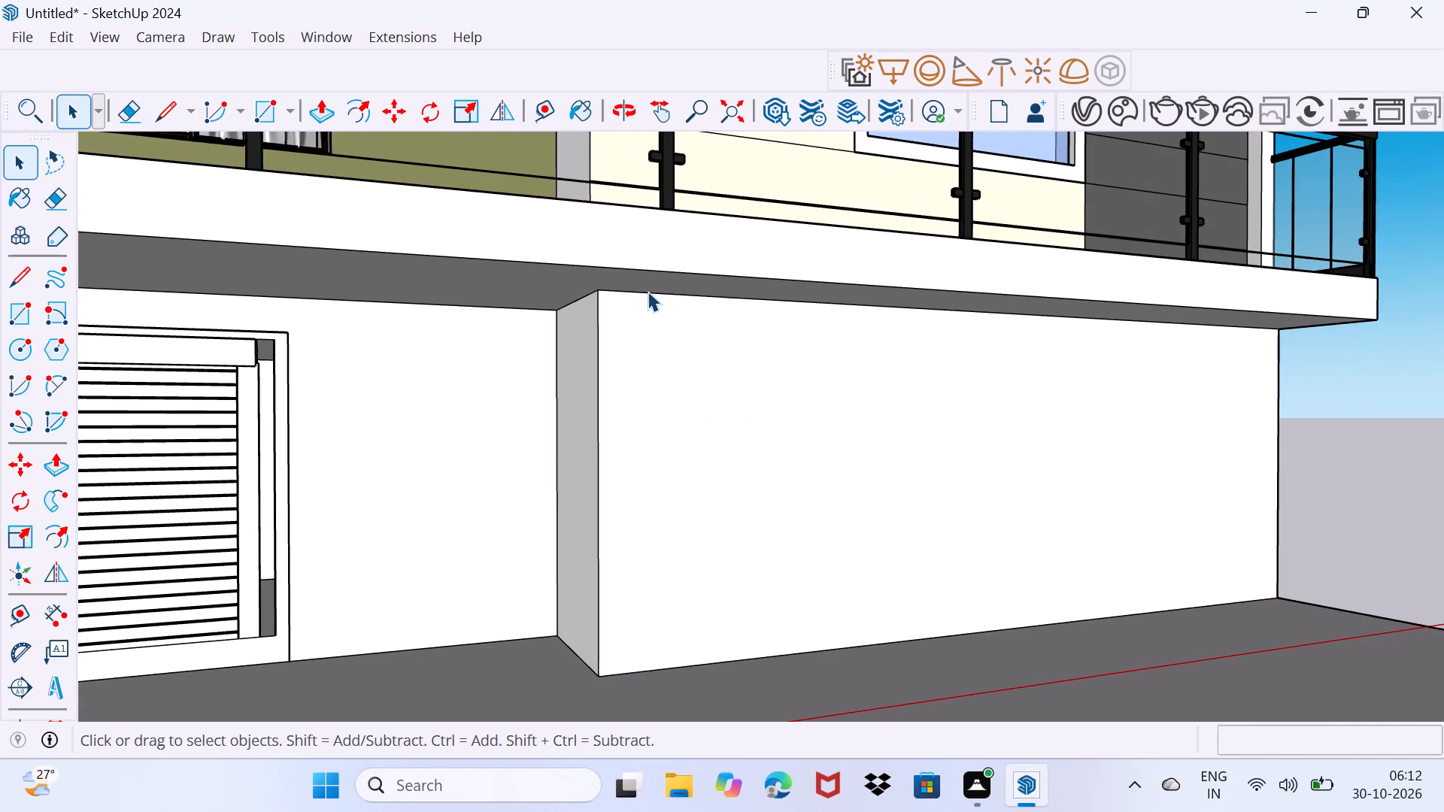
{"action": "left_click", "coordinate": [646, 291]}
{"action": "key", "text": "m"}
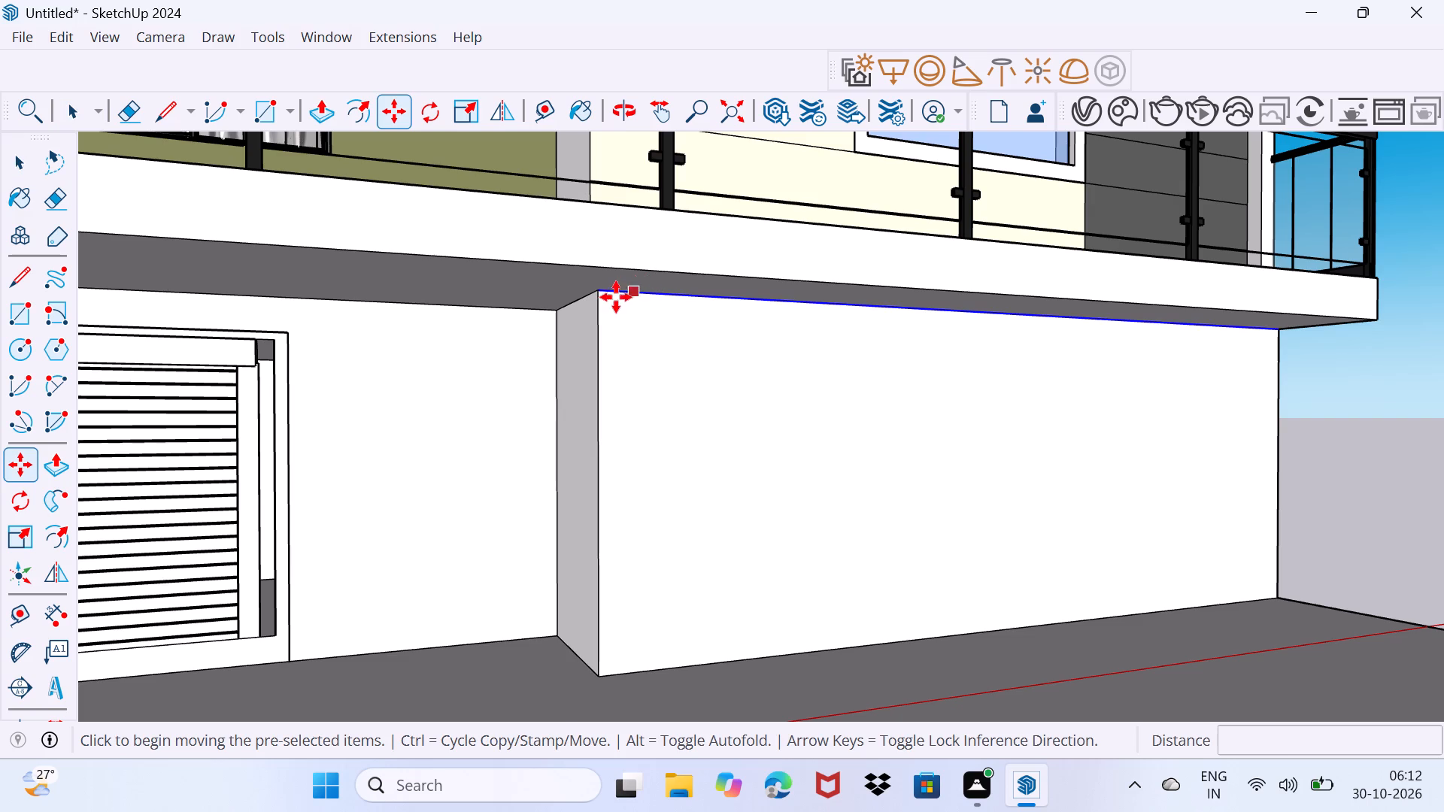
{"action": "left_click", "coordinate": [594, 294]}
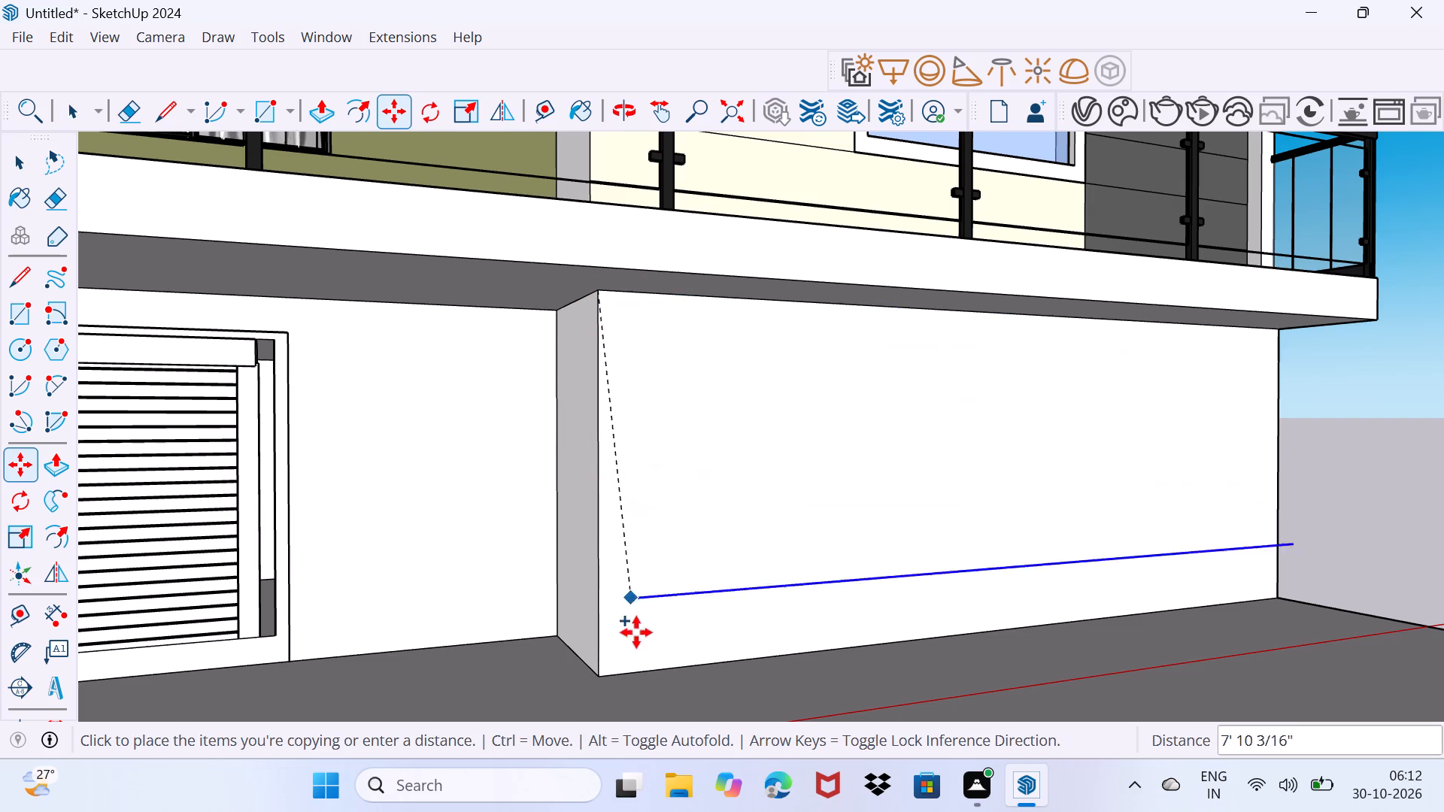
{"action": "left_click", "coordinate": [605, 678]}
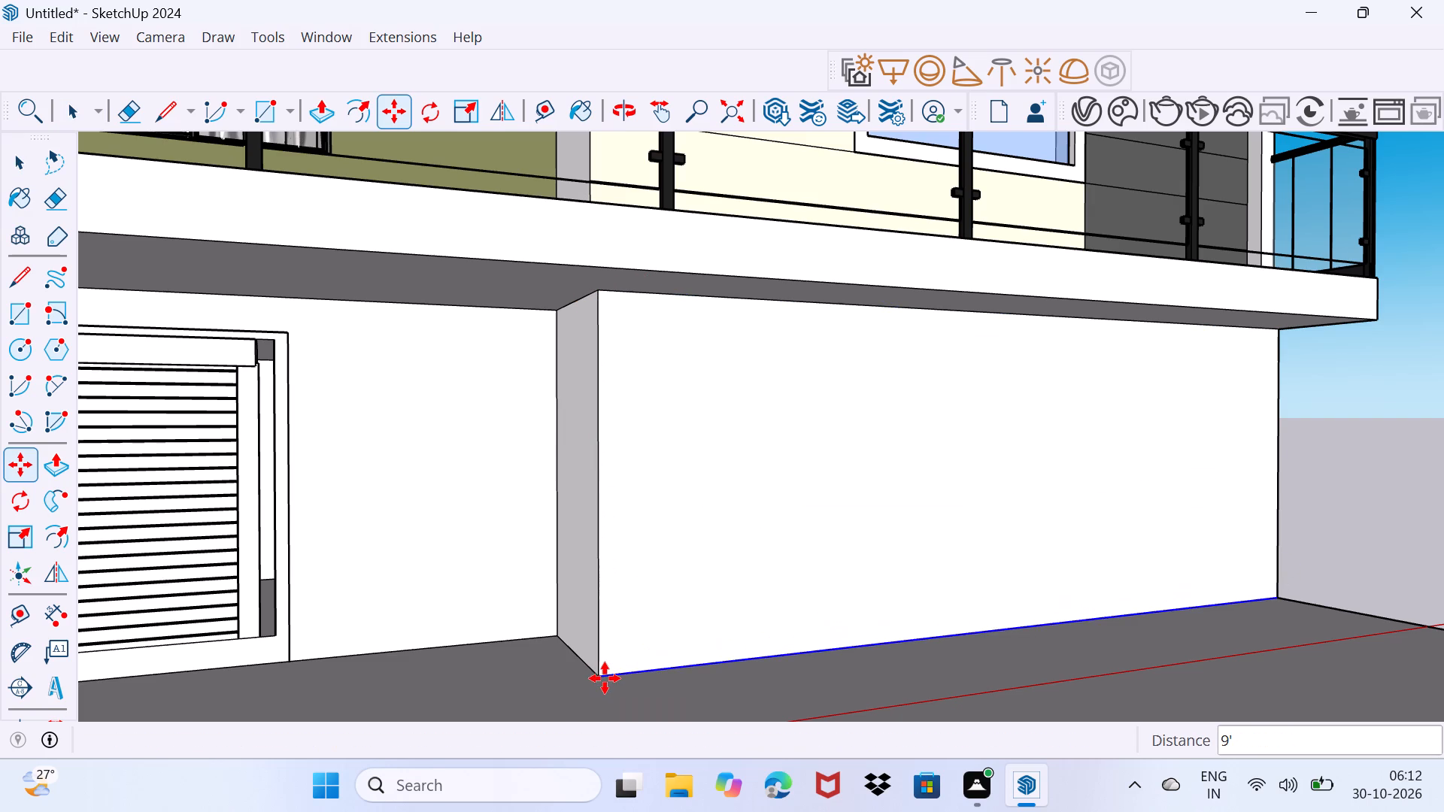
{"action": "key", "text": "slash"}
{"action": "key", "text": "7"}
{"action": "key", "text": "Return"}
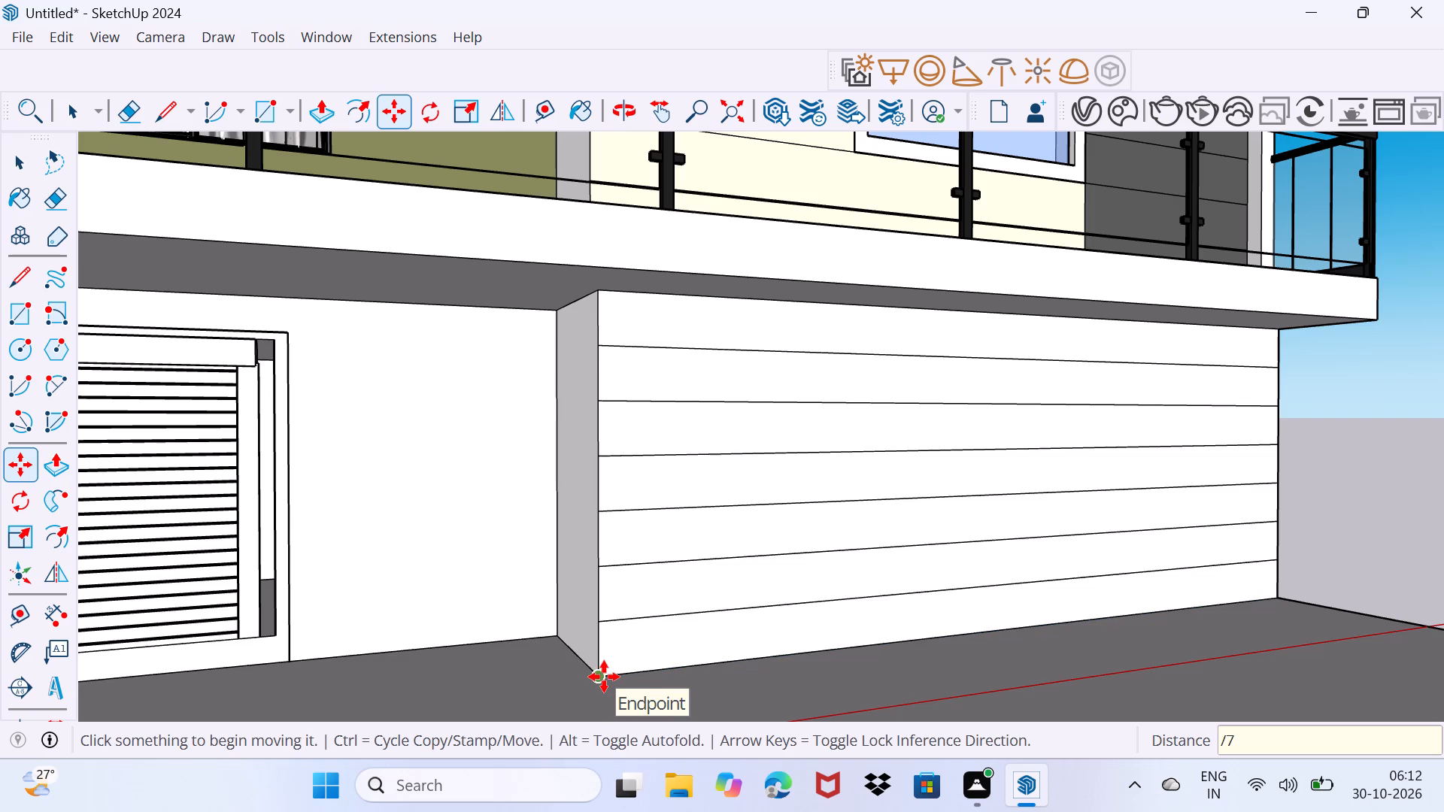
{"action": "key", "text": "space"}
{"action": "left_click_drag", "start_coordinate": [716, 621], "coordinate": [770, 574]}
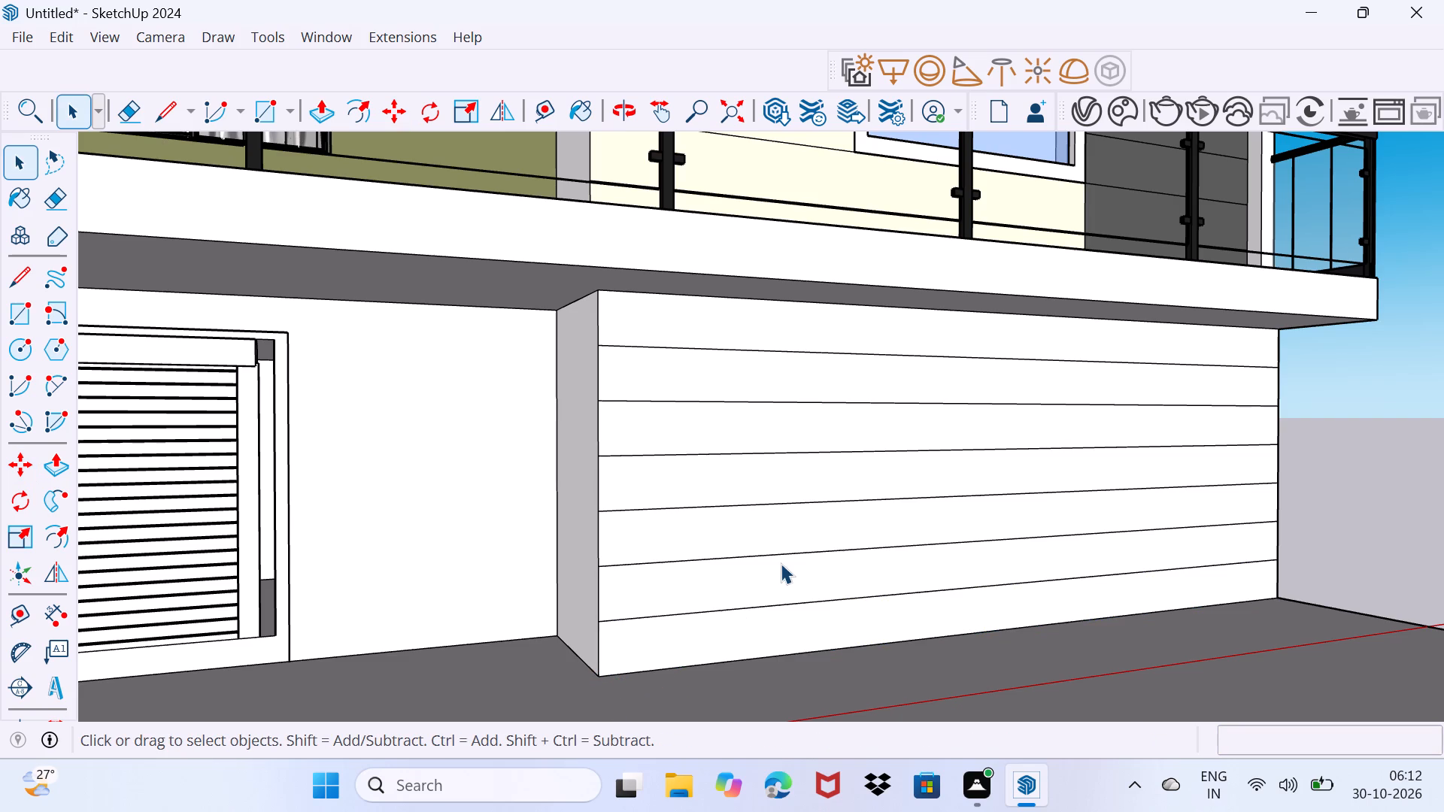
Draw a vertical line over the plank wall's full height, just inside its outer corner, to mark off a narrow strip.
{"action": "scroll", "coordinate": [775, 568], "scroll_direction": "down", "scroll_amount": 3}
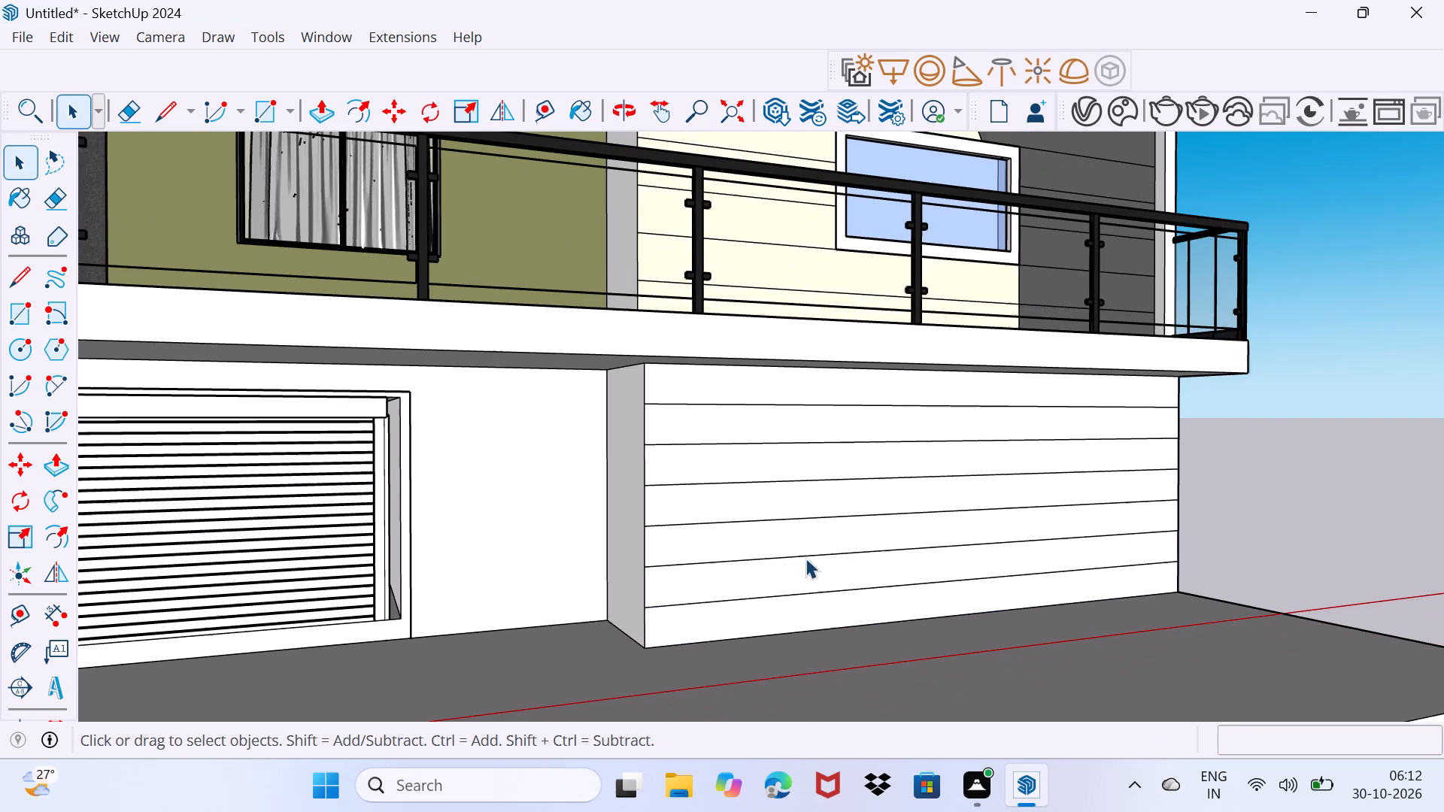
{"action": "middle_click_drag", "start_coordinate": [1121, 447], "coordinate": [958, 591]}
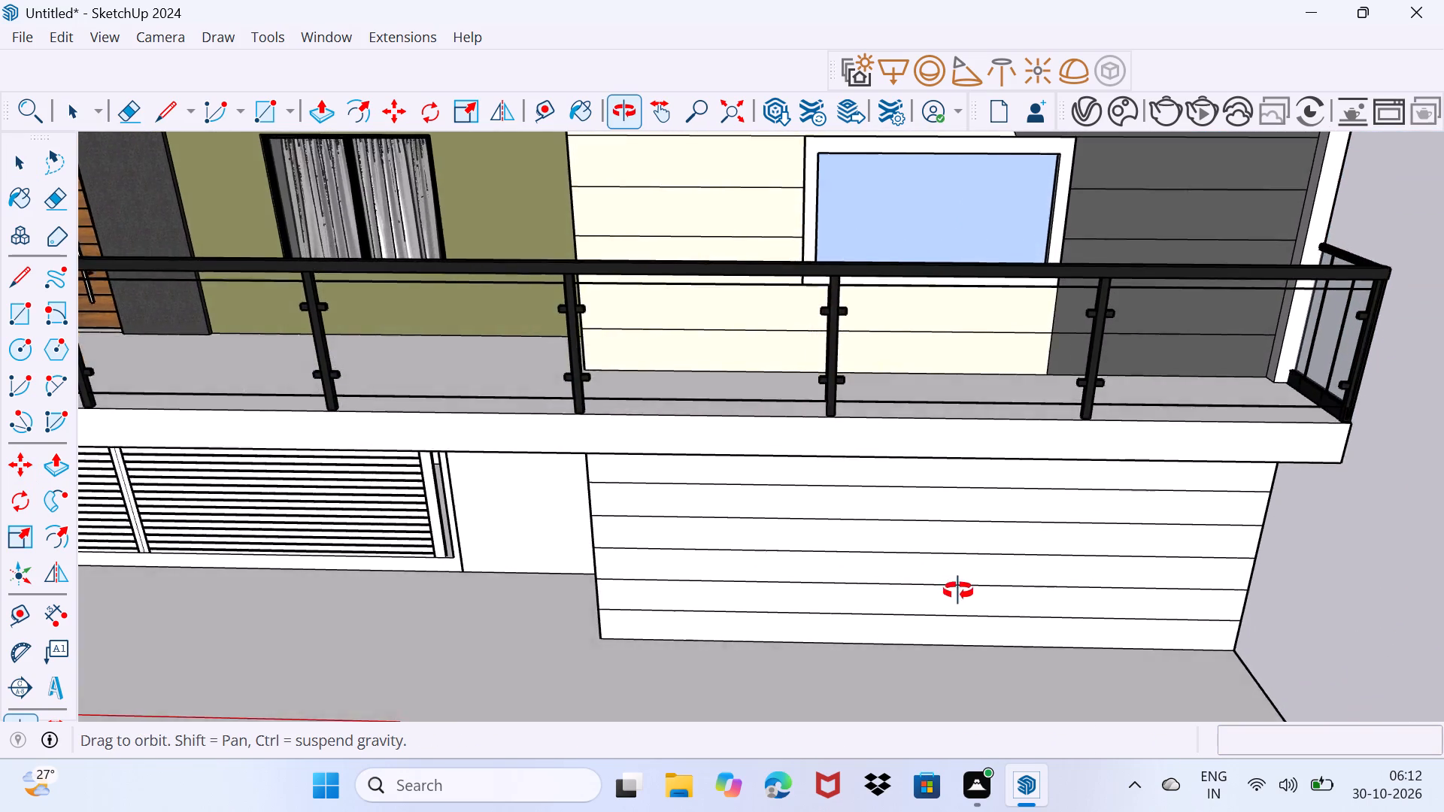
{"action": "middle_click_drag", "start_coordinate": [958, 591], "coordinate": [1009, 515]}
{"action": "left_click", "coordinate": [1242, 518]}
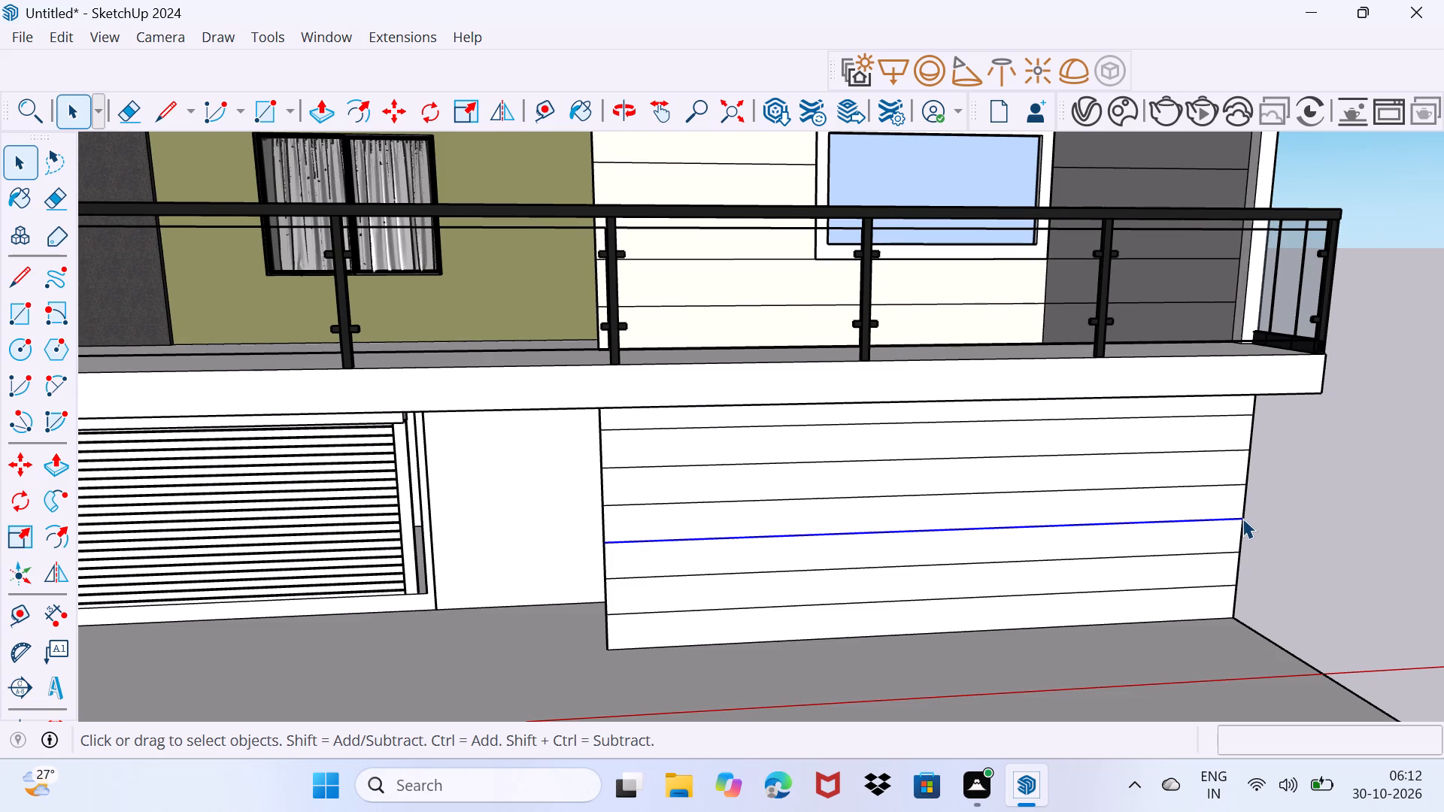
{"action": "left_click_drag", "start_coordinate": [1199, 538], "coordinate": [1247, 493]}
{"action": "key", "text": "l"}
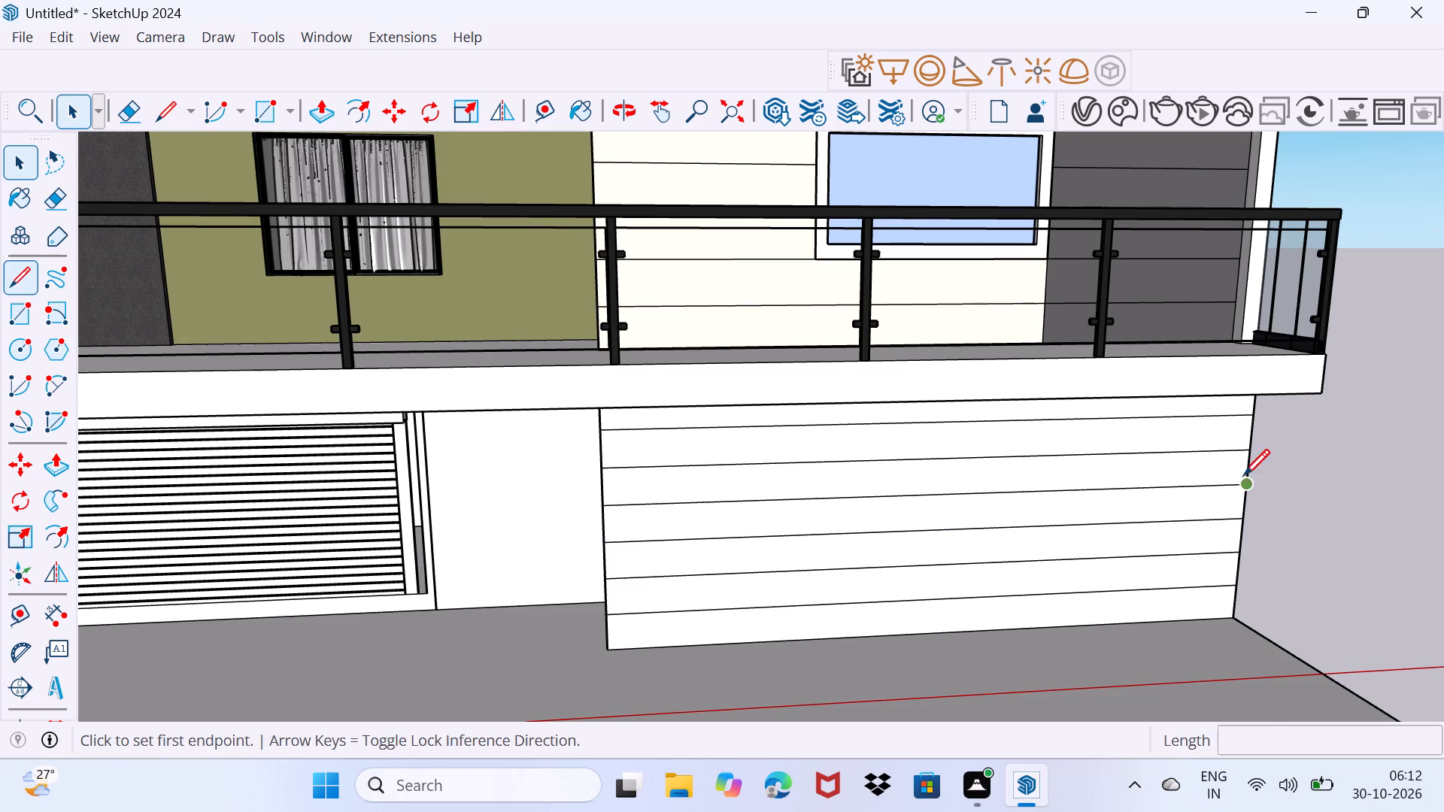
{"action": "middle_click_drag", "start_coordinate": [1229, 471], "coordinate": [1241, 401]}
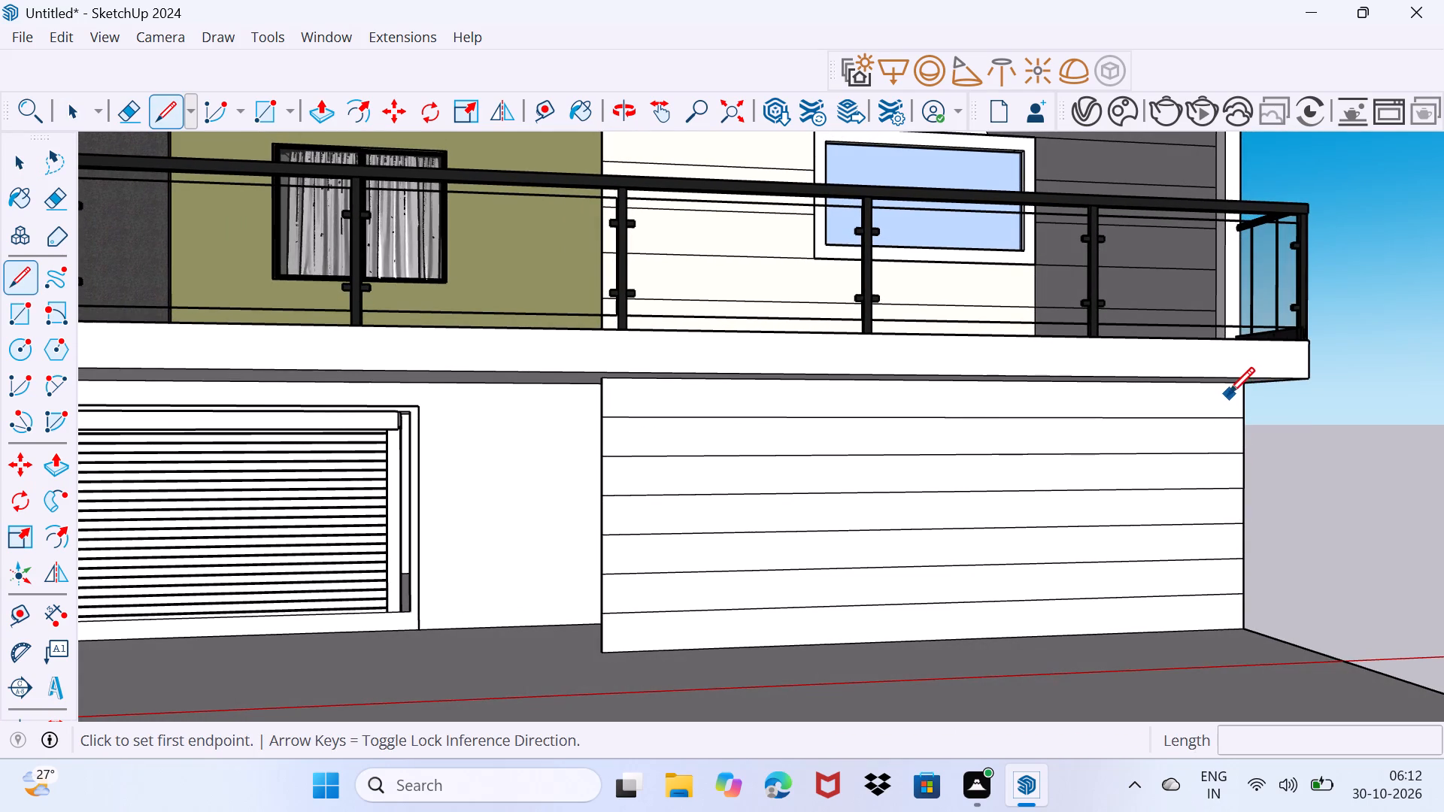
{"action": "left_click", "coordinate": [1227, 389]}
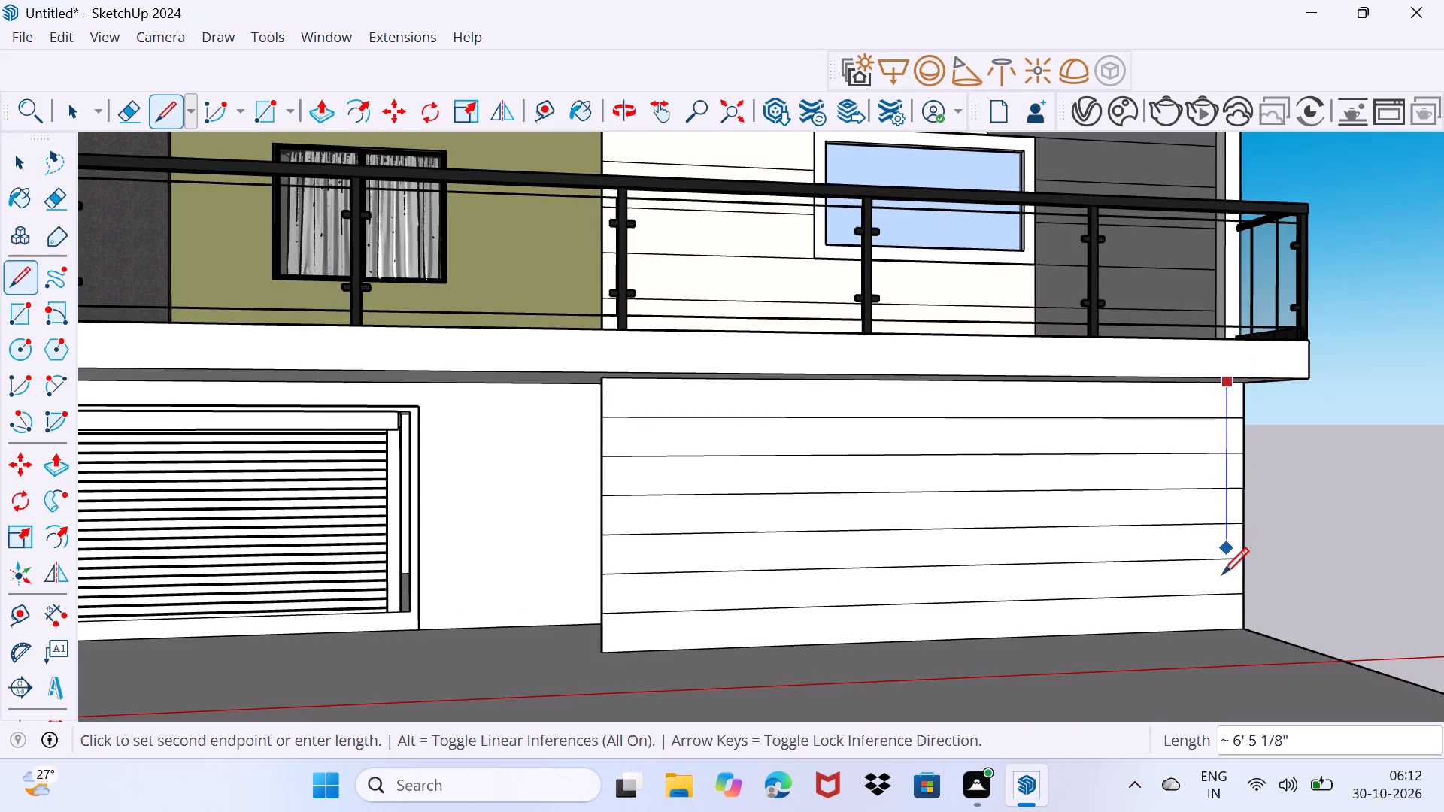
{"action": "left_click", "coordinate": [1222, 628]}
{"action": "key", "text": "space"}
Erase the upper four plank line segments crossing the narrow strip at the wall's outer corner.
{"action": "scroll", "coordinate": [1218, 511], "scroll_direction": "up", "scroll_amount": 3}
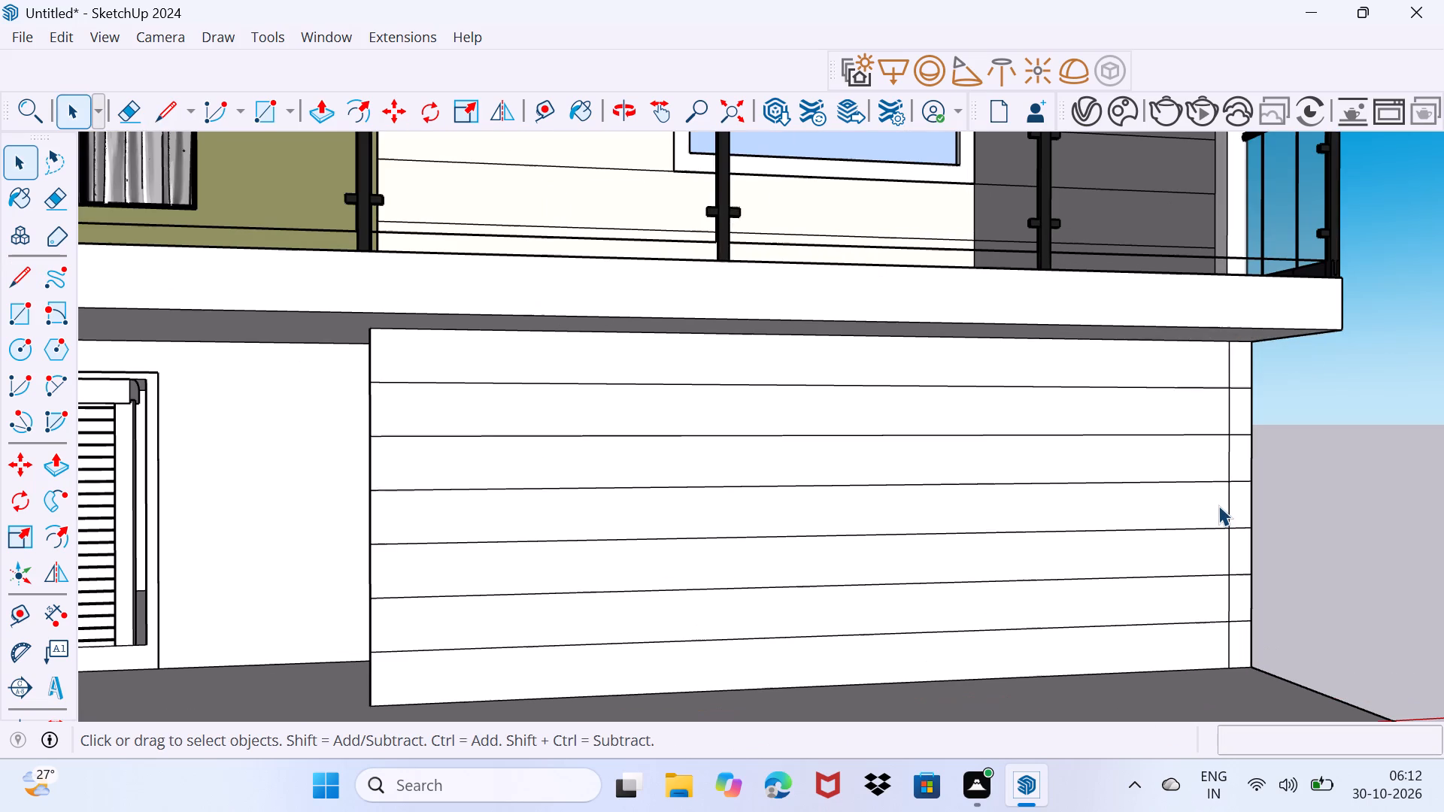
{"action": "key", "text": "space"}
{"action": "key", "text": "e"}
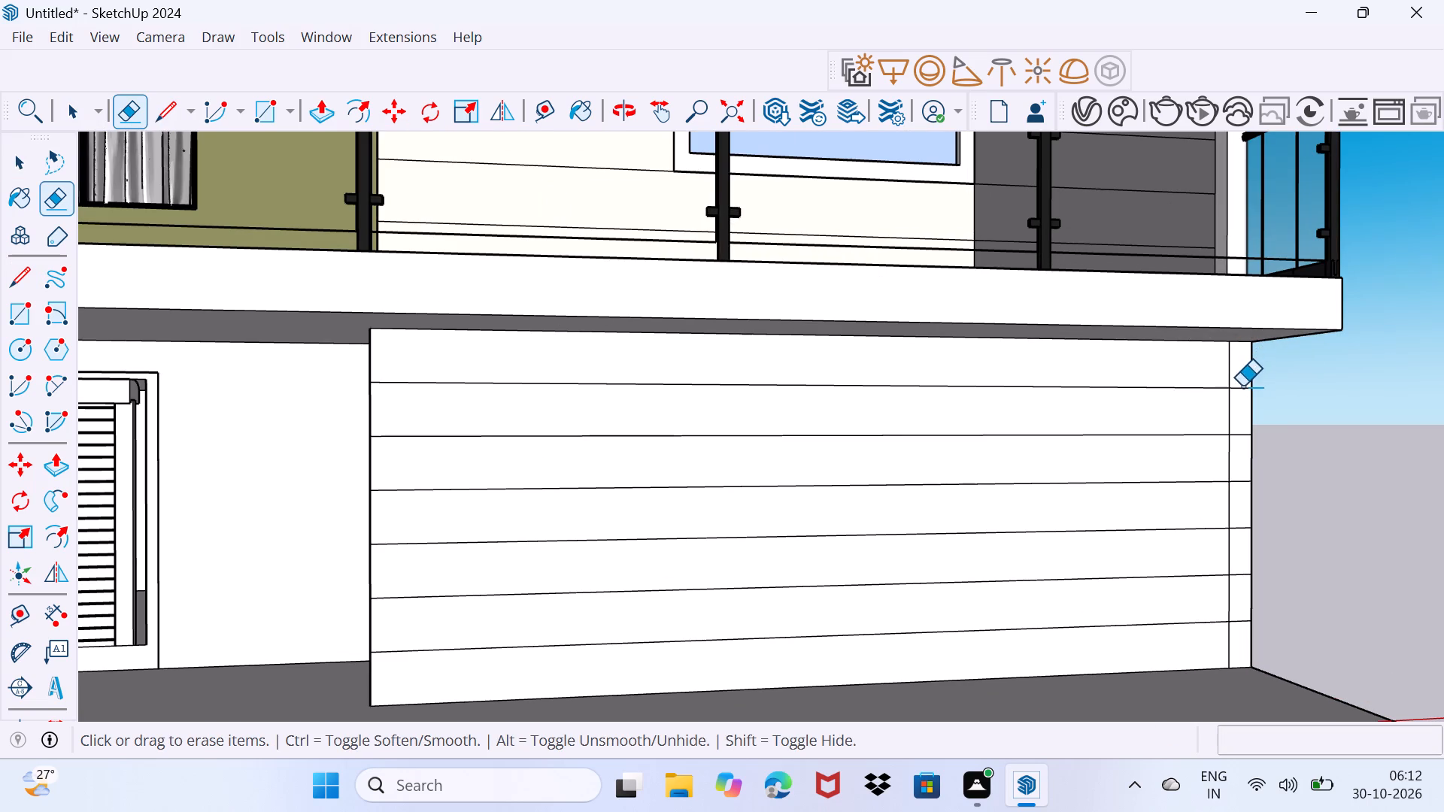
{"action": "left_click_drag", "start_coordinate": [1242, 386], "coordinate": [1240, 556]}
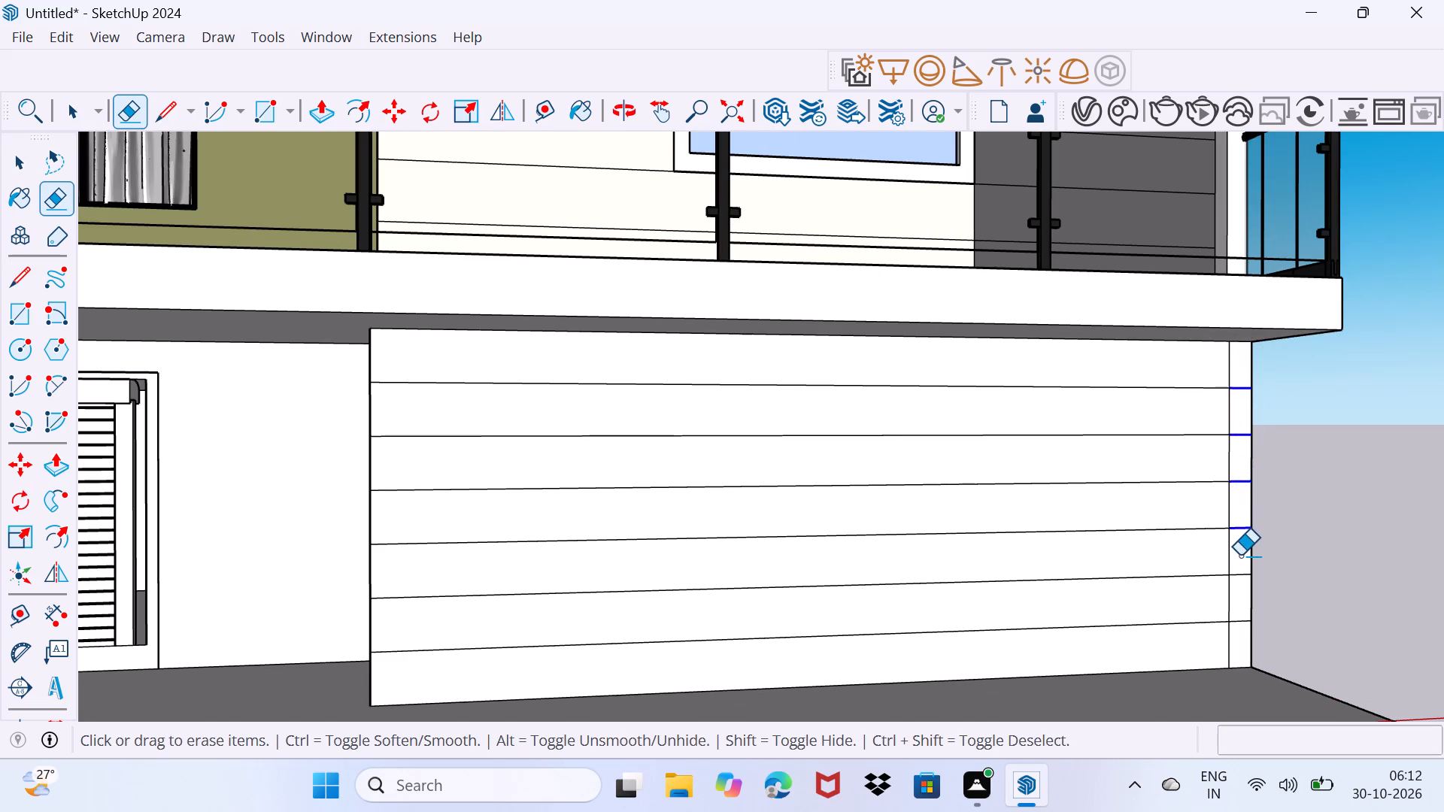
{"action": "left_click_drag", "start_coordinate": [1240, 556], "coordinate": [1240, 556]}
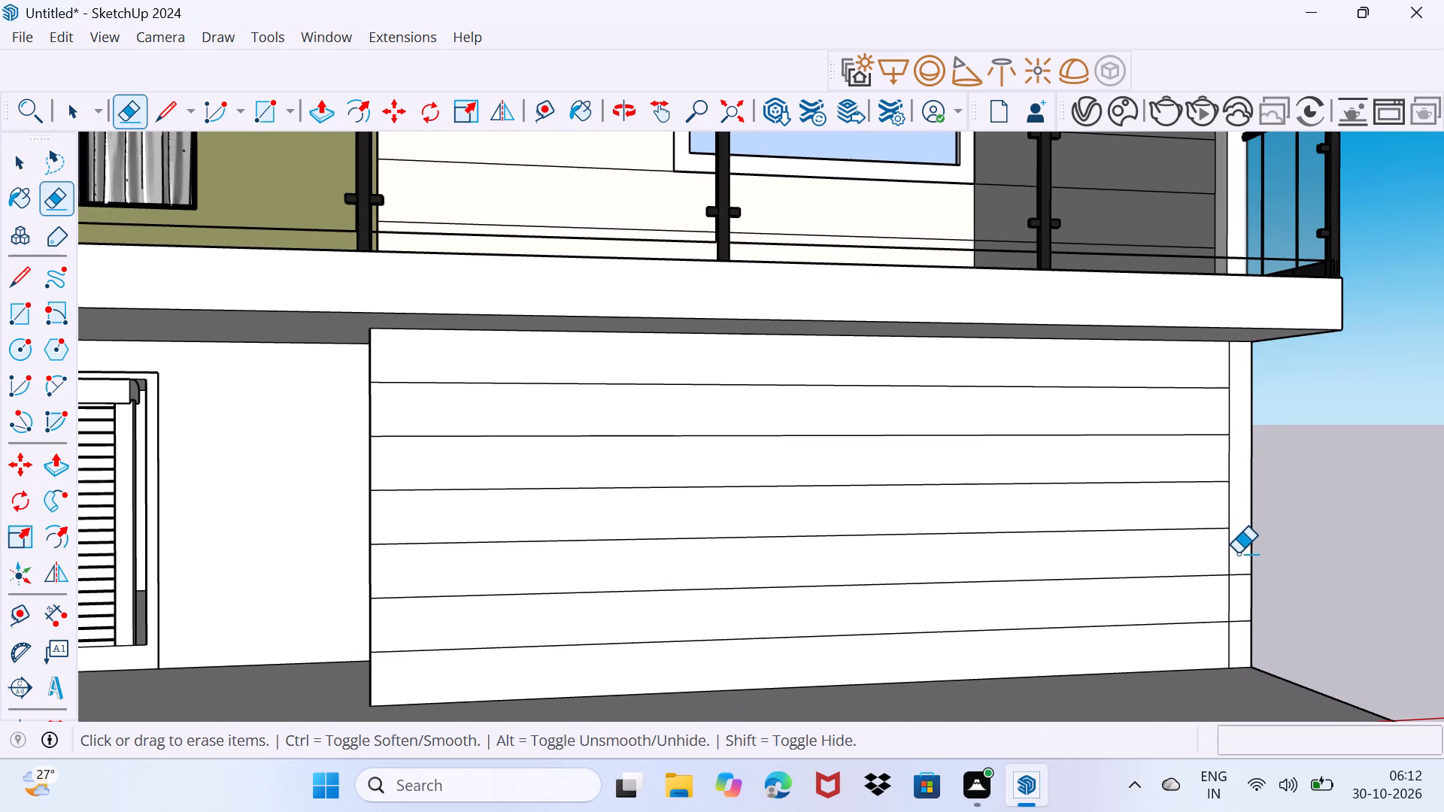
Push/Pull the upper part of the corner strip outward about 1' 3 13/16" under the balcony slab.
{"action": "key", "text": "p"}
{"action": "left_click", "coordinate": [1240, 548]}
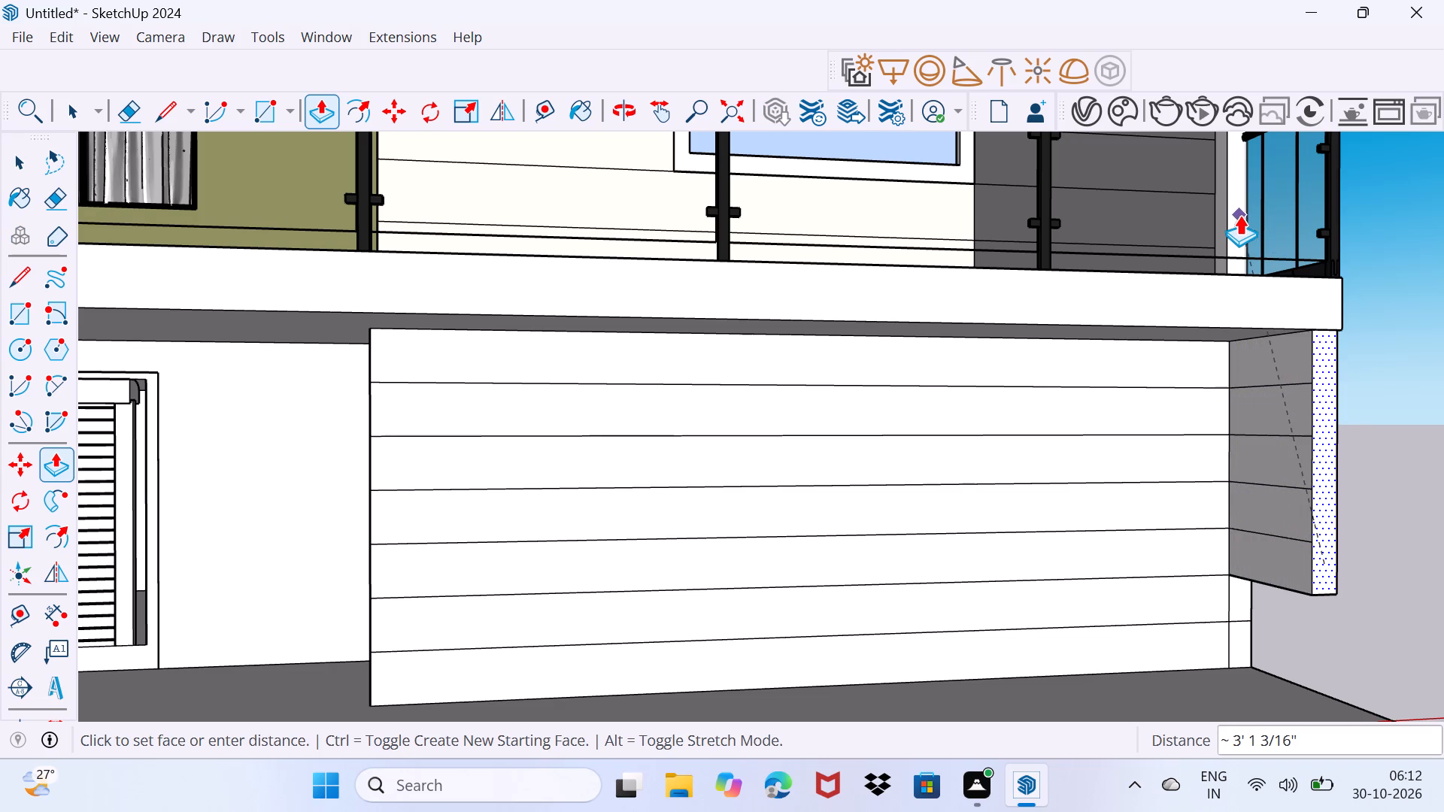
{"action": "middle_click_drag", "start_coordinate": [1285, 251], "coordinate": [1210, 314]}
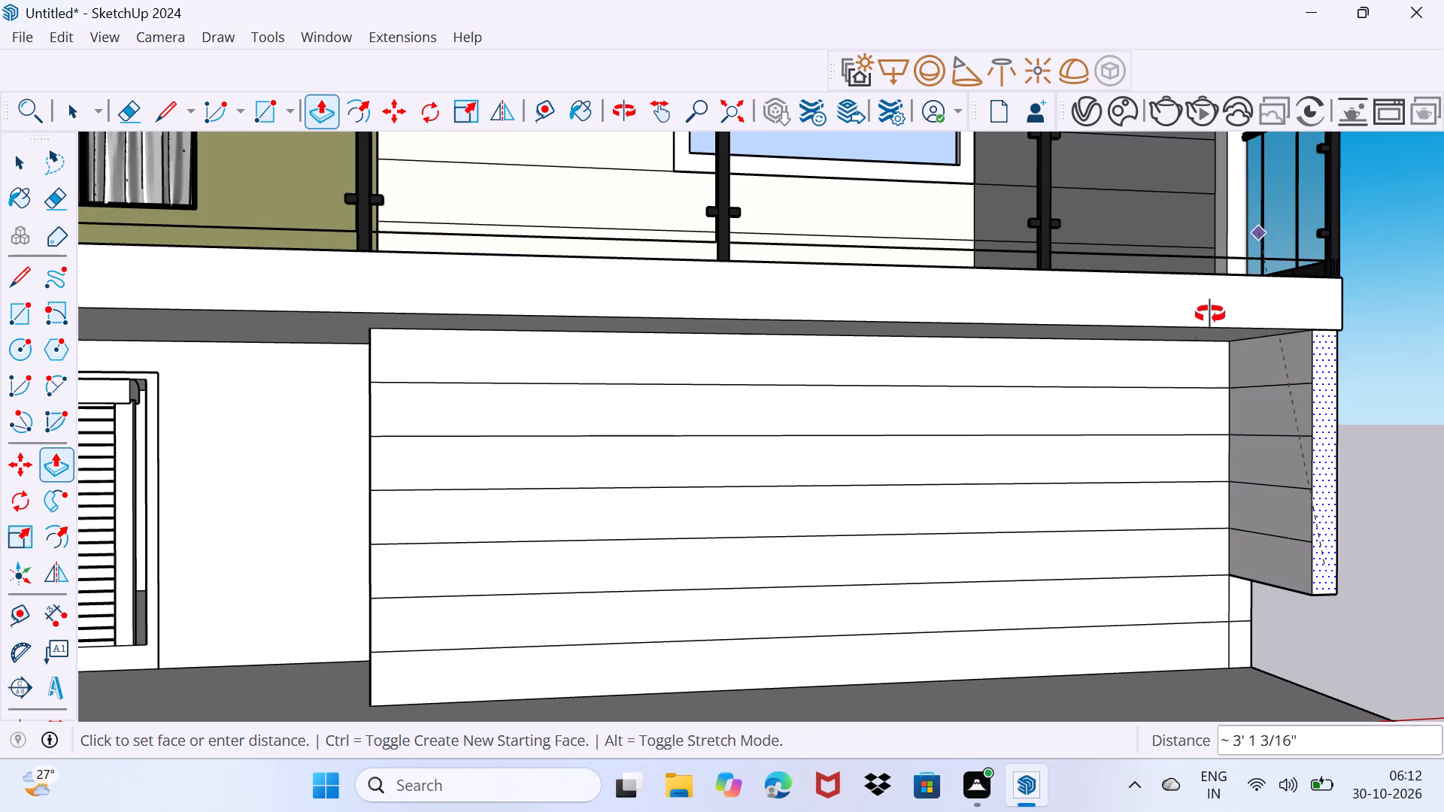
{"action": "middle_click_drag", "start_coordinate": [1210, 314], "coordinate": [896, 408]}
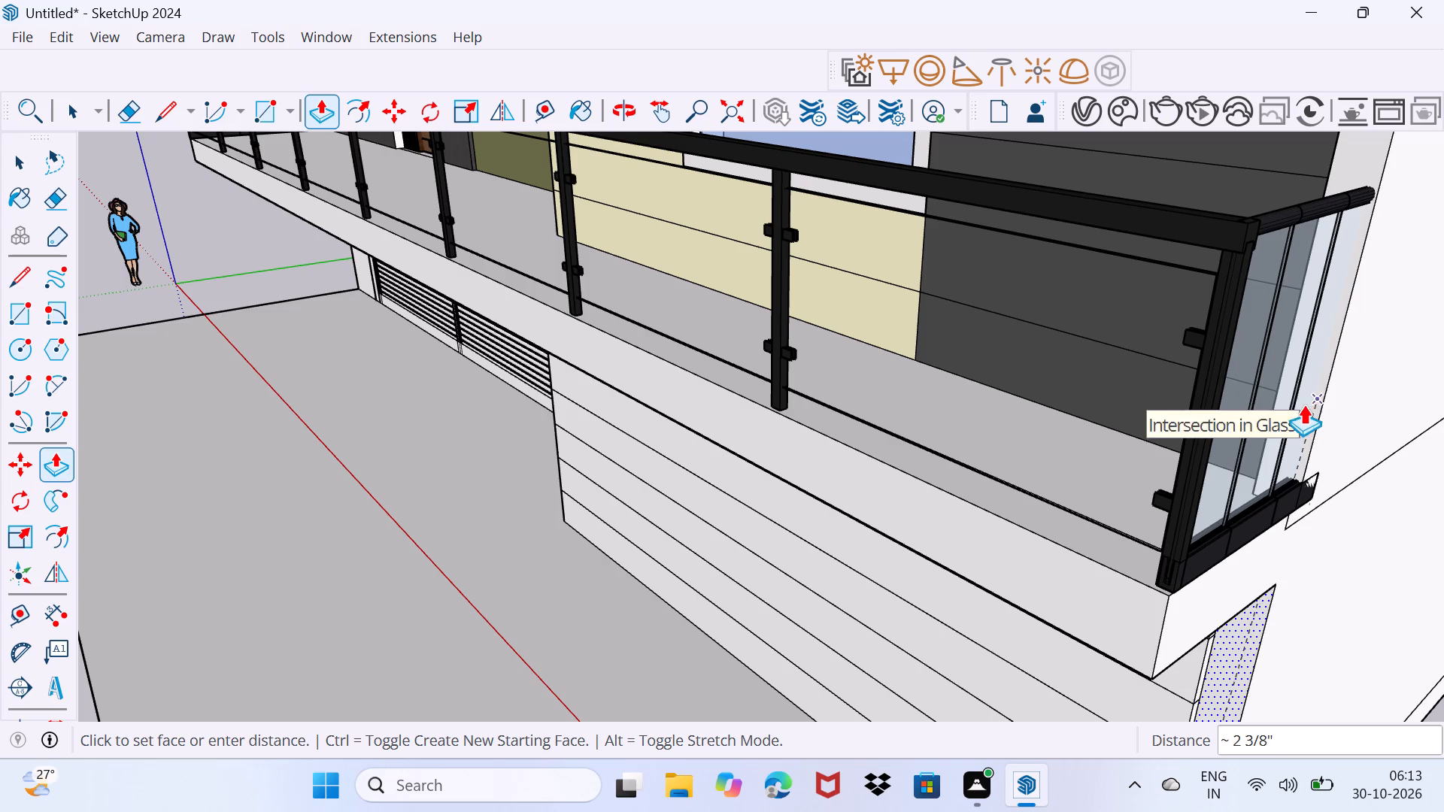
{"action": "scroll", "coordinate": [1218, 471], "scroll_direction": "down", "scroll_amount": 7}
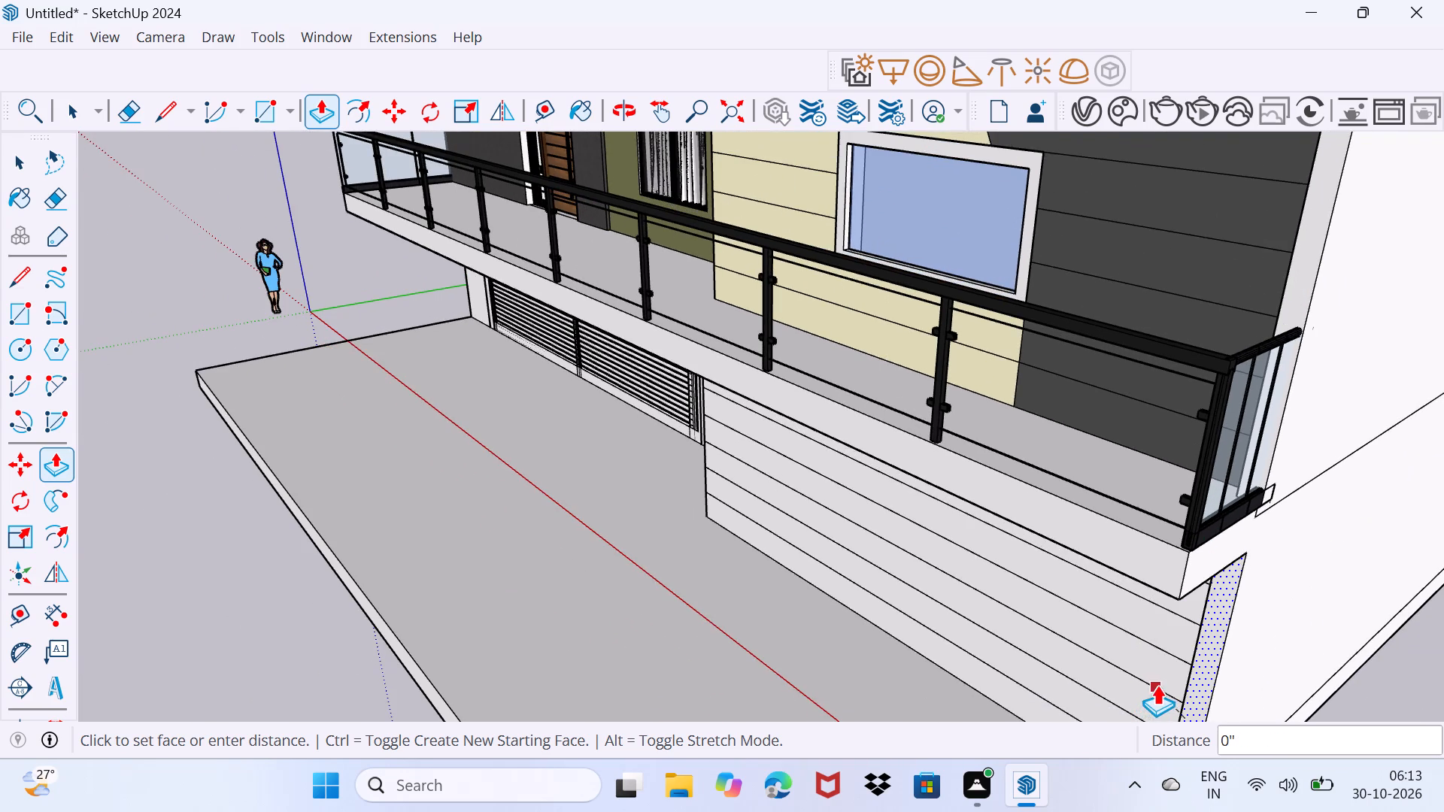
{"action": "middle_click_drag", "start_coordinate": [1155, 683], "coordinate": [1303, 579]}
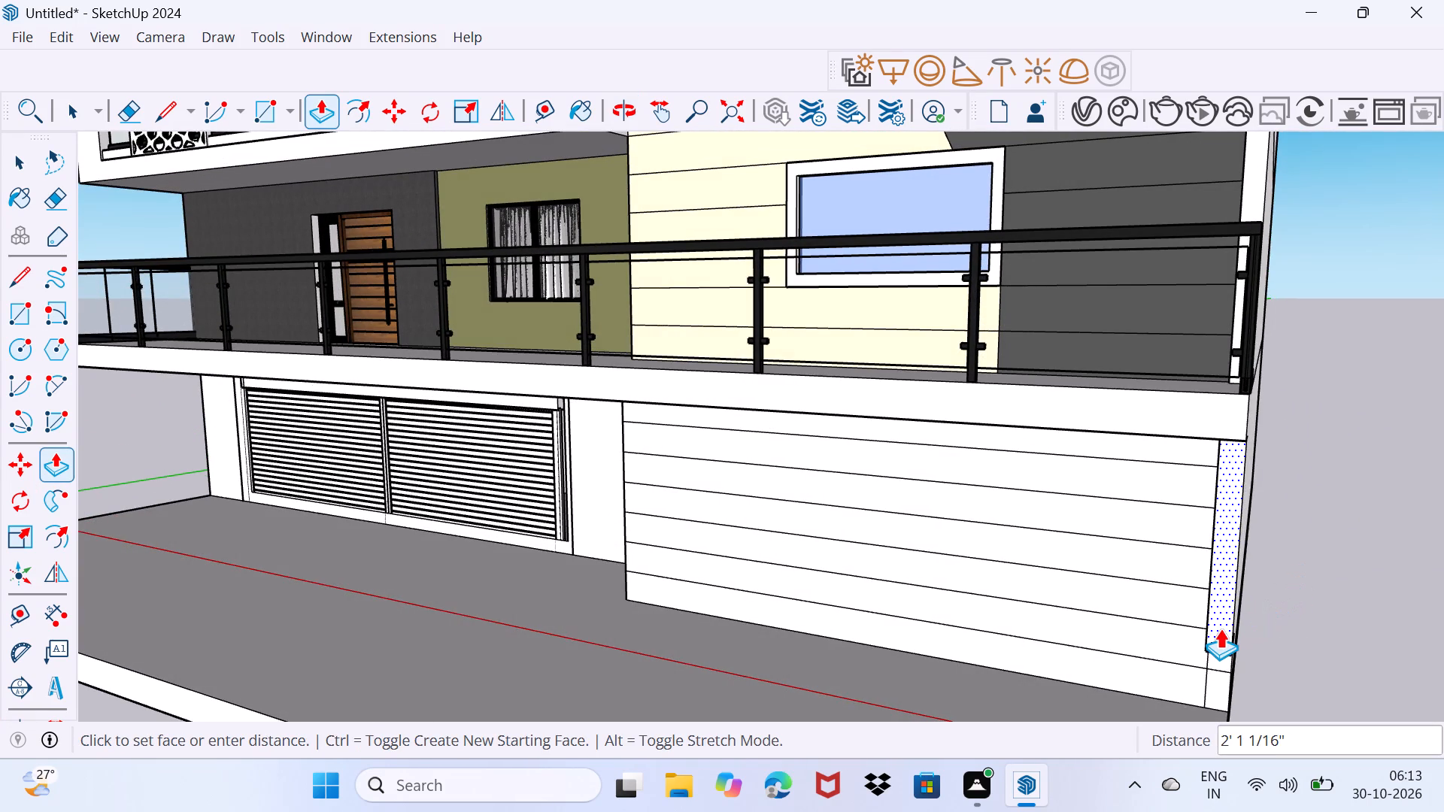
{"action": "left_click", "coordinate": [1227, 623]}
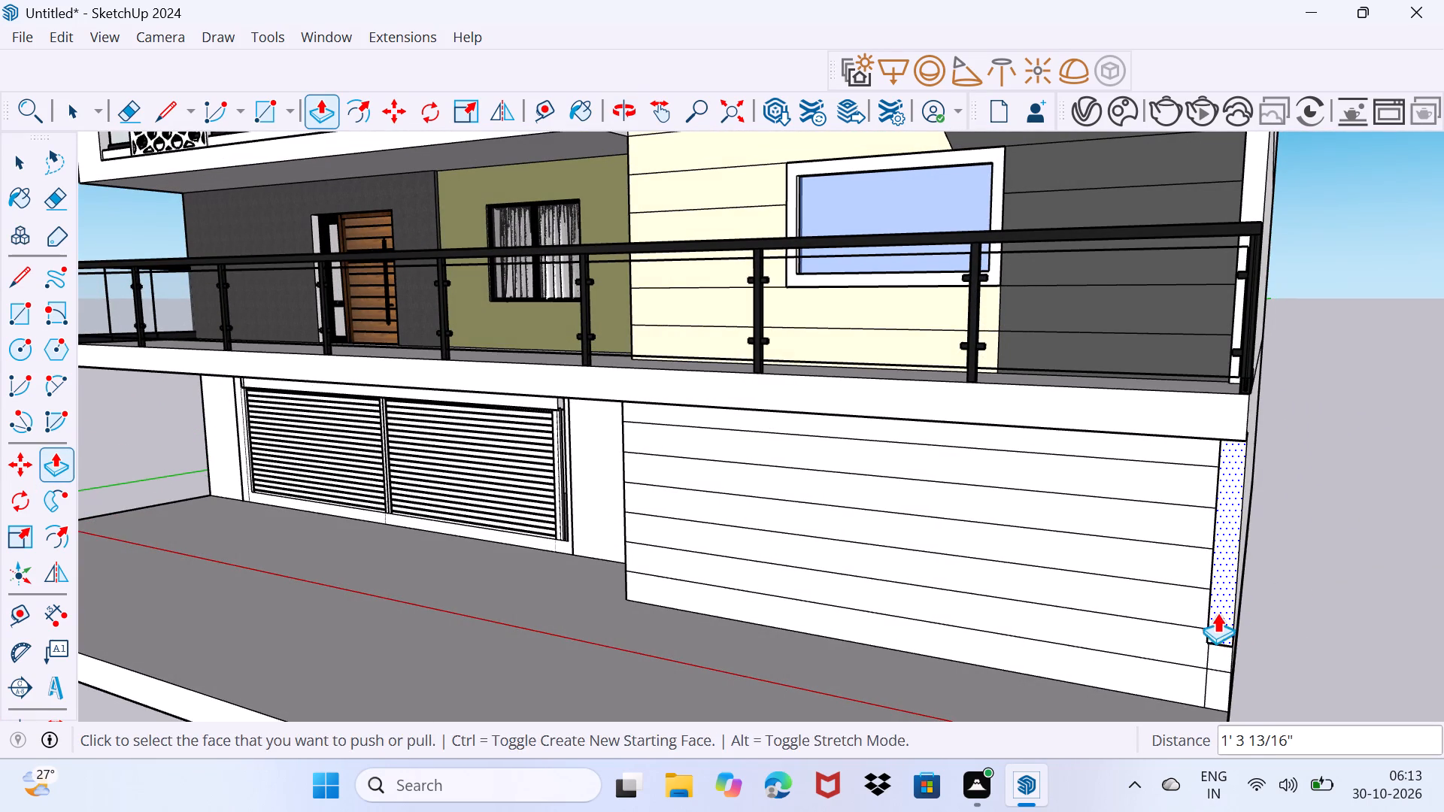
{"action": "key", "text": "space"}
{"action": "left_click_drag", "start_coordinate": [1137, 648], "coordinate": [1153, 626]}
Push the projecting corner strip's front face partway back towards the wall to make it shallower.
{"action": "middle_click_drag", "start_coordinate": [1139, 614], "coordinate": [1283, 571]}
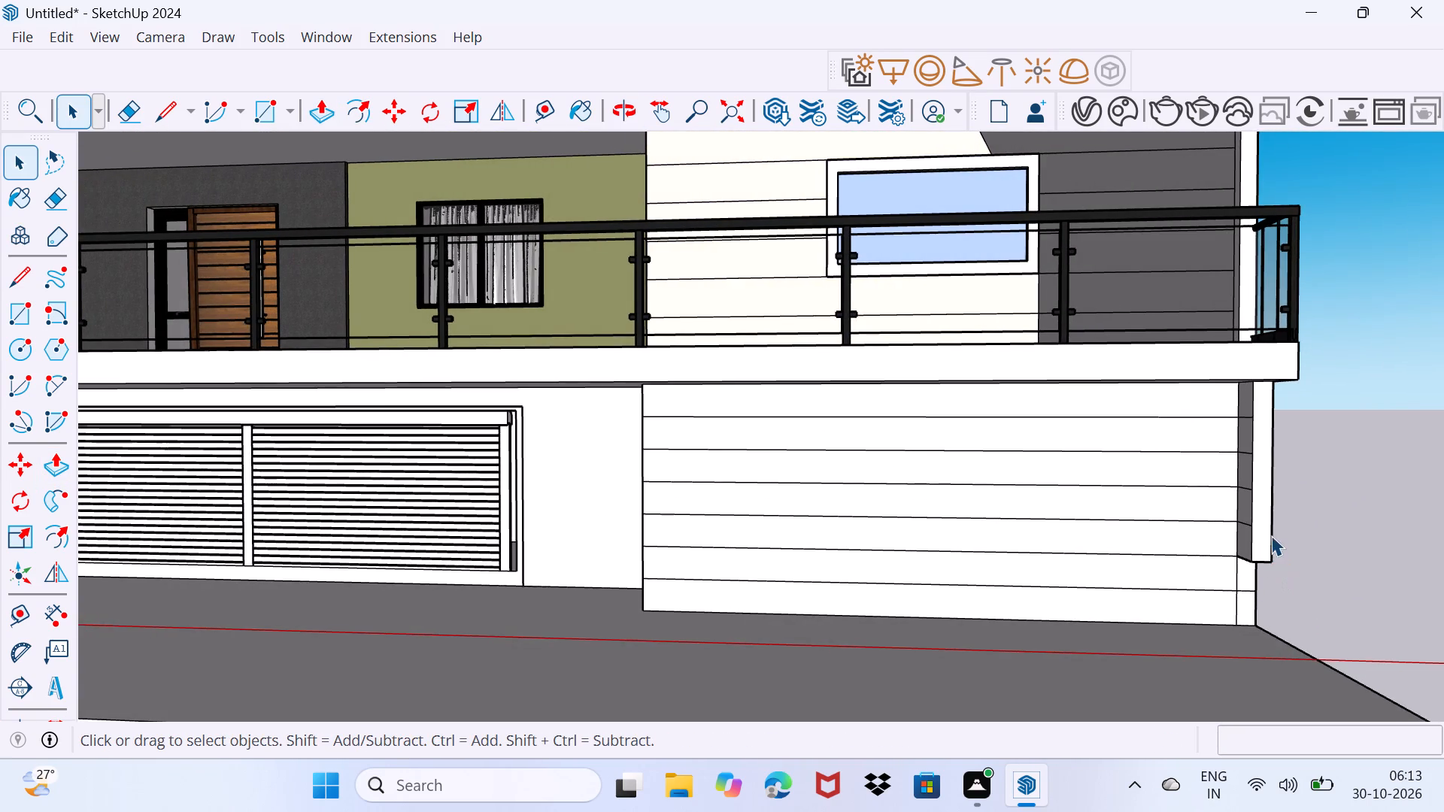
{"action": "scroll", "coordinate": [1271, 535], "scroll_direction": "up", "scroll_amount": 5}
{"action": "left_click", "coordinate": [1251, 520]}
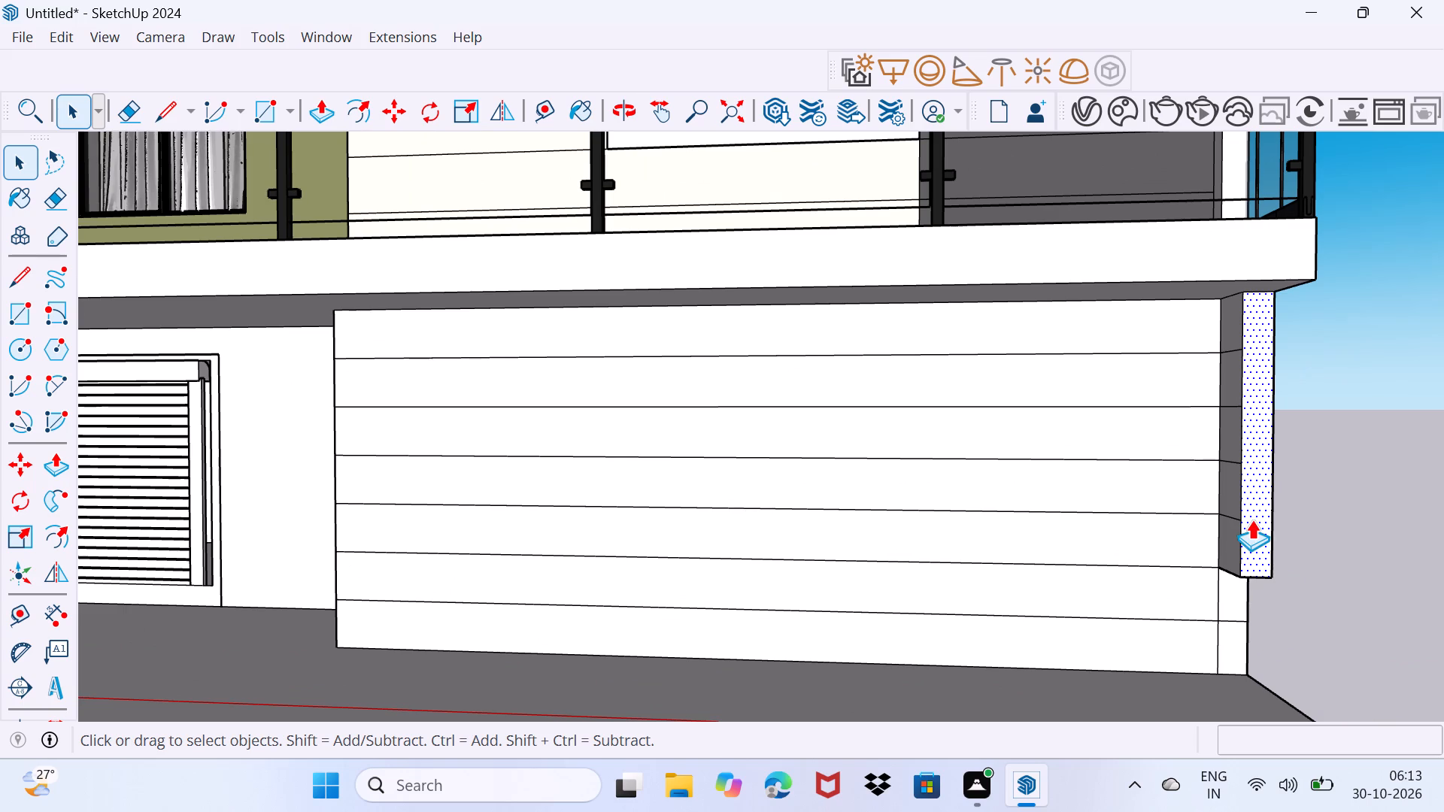
{"action": "key", "text": "p"}
{"action": "left_click", "coordinate": [1251, 520]}
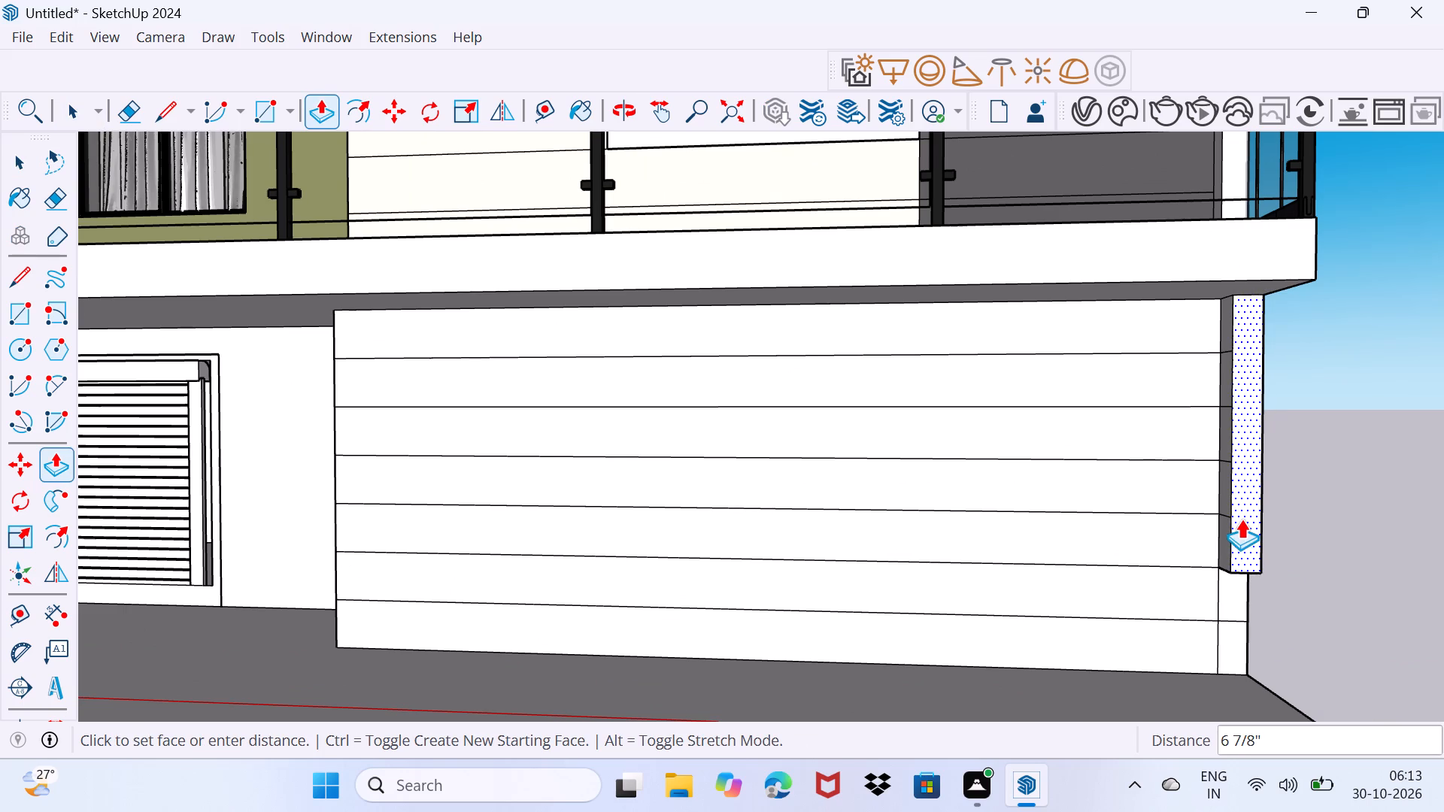
{"action": "left_click", "coordinate": [1236, 517]}
{"action": "key", "text": "space"}
{"action": "left_click_drag", "start_coordinate": [1199, 529], "coordinate": [1221, 507]}
Erase the four leftover plank edges on the inner side face of the projecting corner strip.
{"action": "scroll", "coordinate": [1196, 491], "scroll_direction": "up", "scroll_amount": 1}
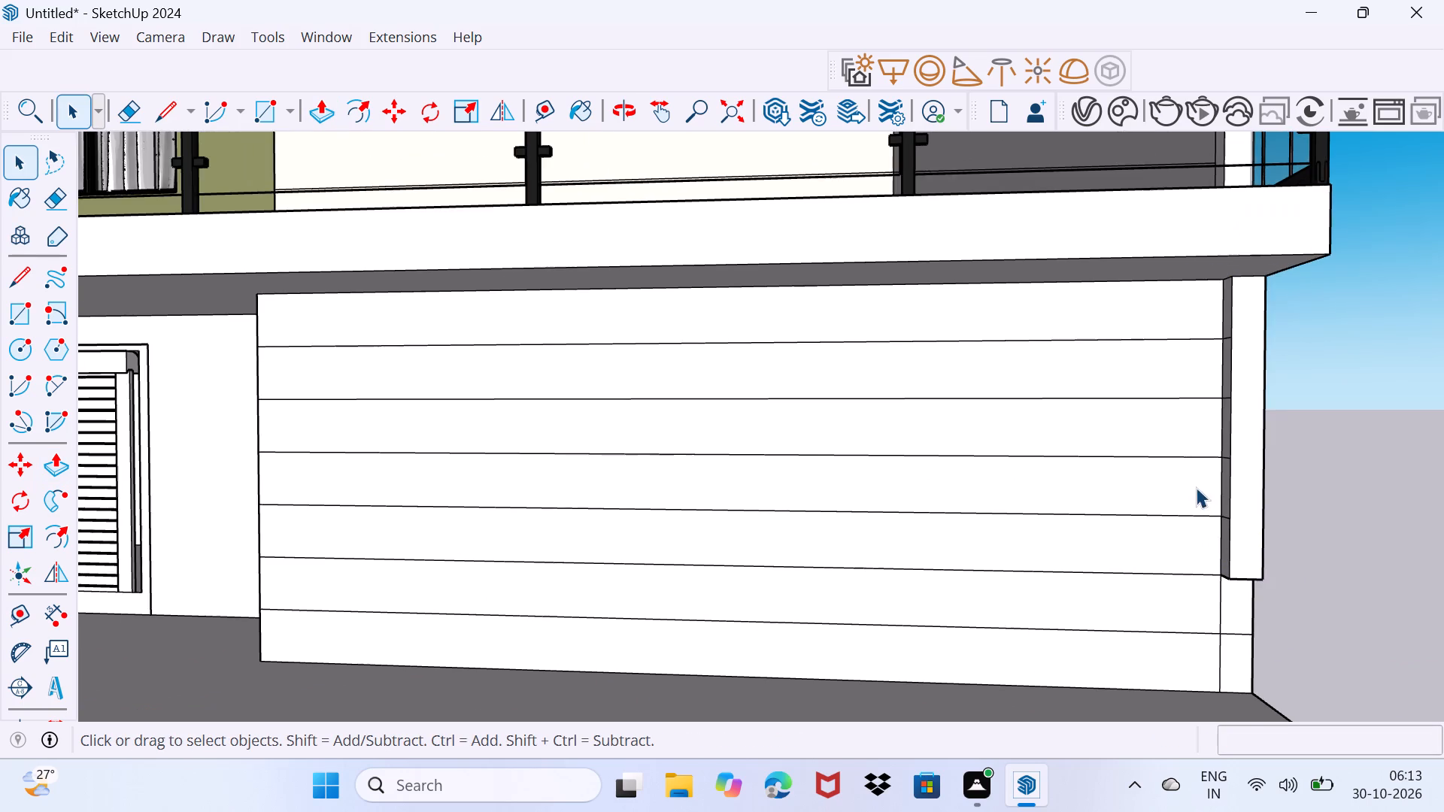
{"action": "middle_click_drag", "start_coordinate": [1196, 487], "coordinate": [1277, 459]}
{"action": "scroll", "coordinate": [1203, 435], "scroll_direction": "up", "scroll_amount": 5}
{"action": "middle_click_drag", "start_coordinate": [1194, 422], "coordinate": [1264, 384]}
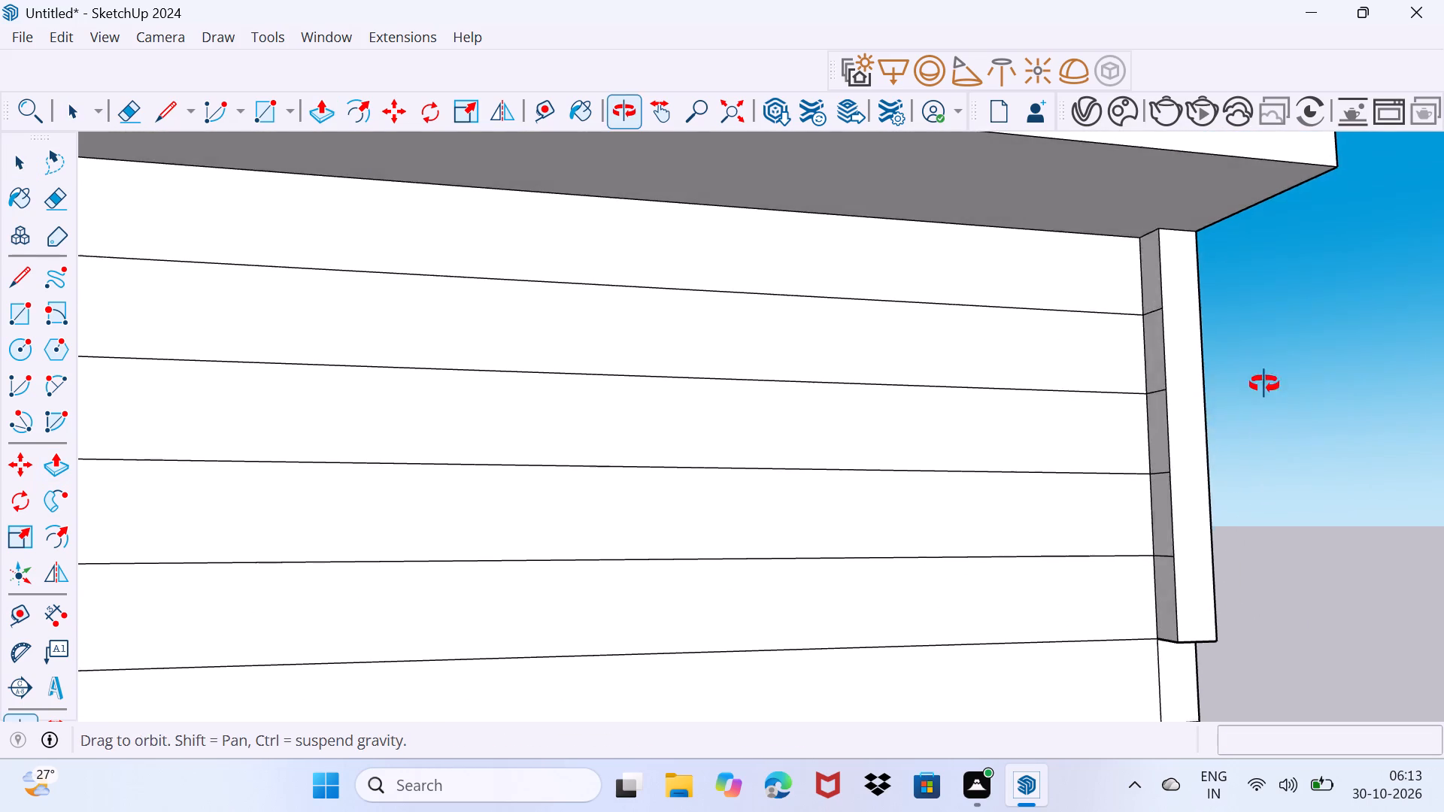
{"action": "middle_click_drag", "start_coordinate": [1264, 384], "coordinate": [1279, 374]}
{"action": "key", "text": "e"}
{"action": "left_click", "coordinate": [1128, 327]}
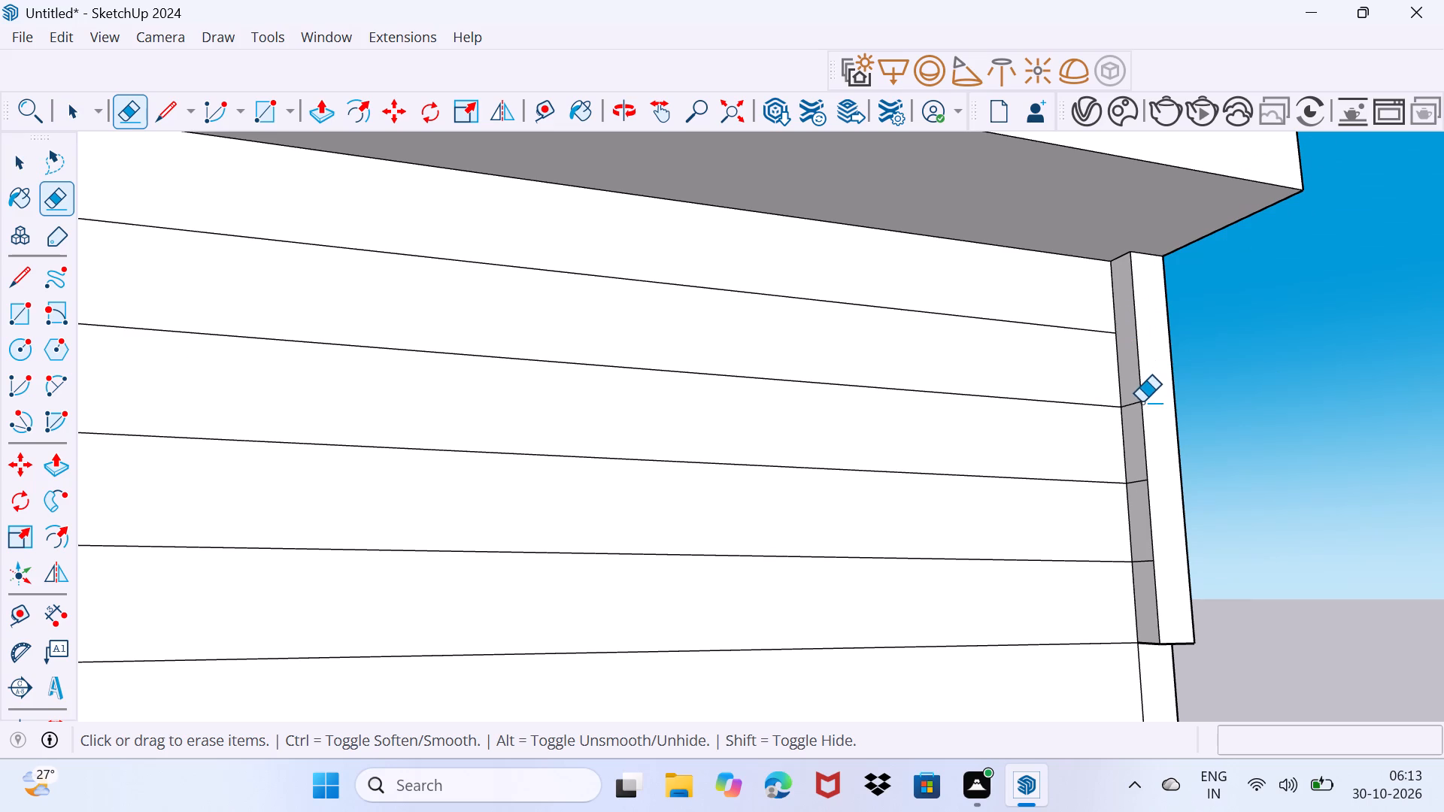
{"action": "left_click", "coordinate": [1137, 407]}
{"action": "left_click_drag", "start_coordinate": [1141, 486], "coordinate": [1141, 479]}
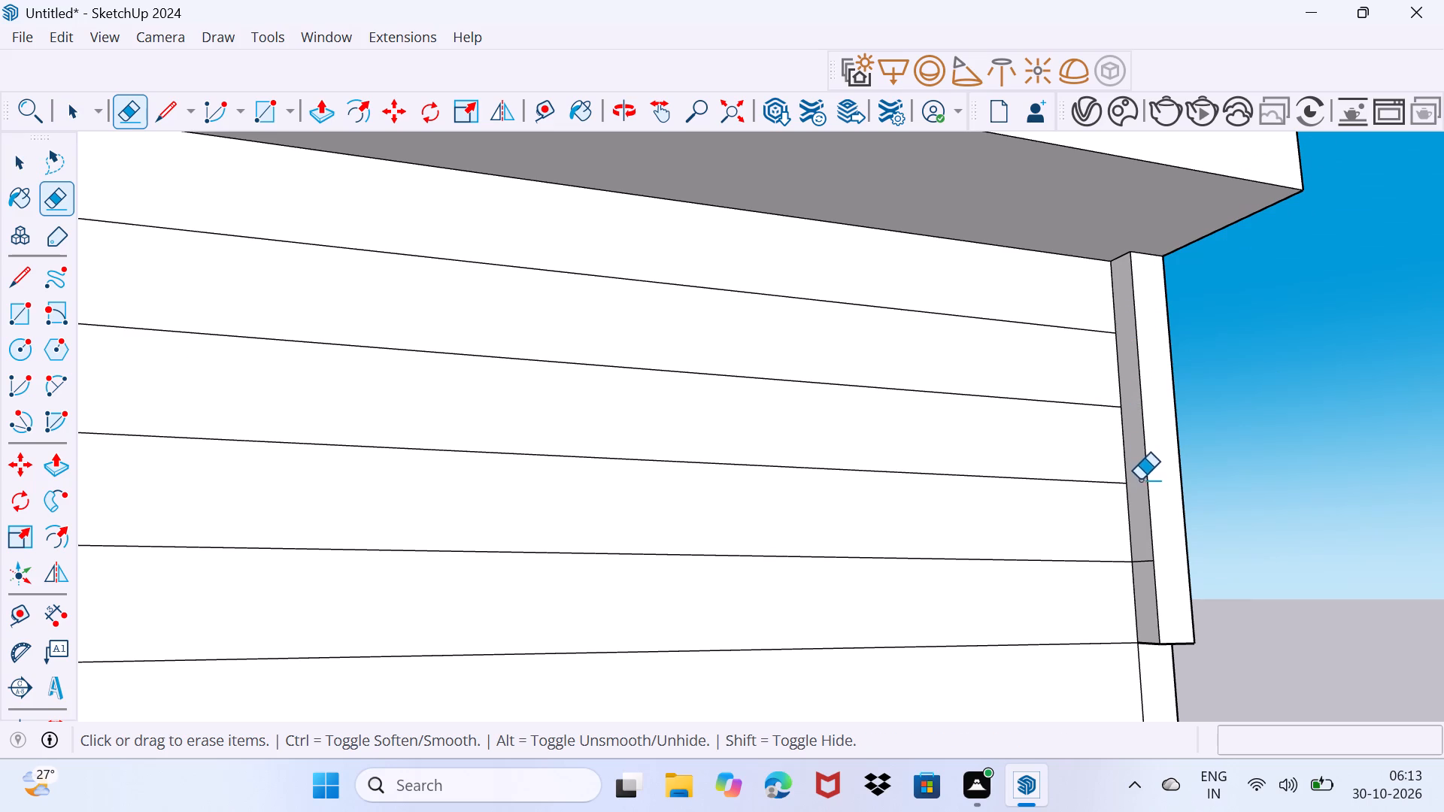
{"action": "left_click", "coordinate": [1143, 562]}
{"action": "key", "text": "space"}
{"action": "left_click", "coordinate": [1170, 521]}
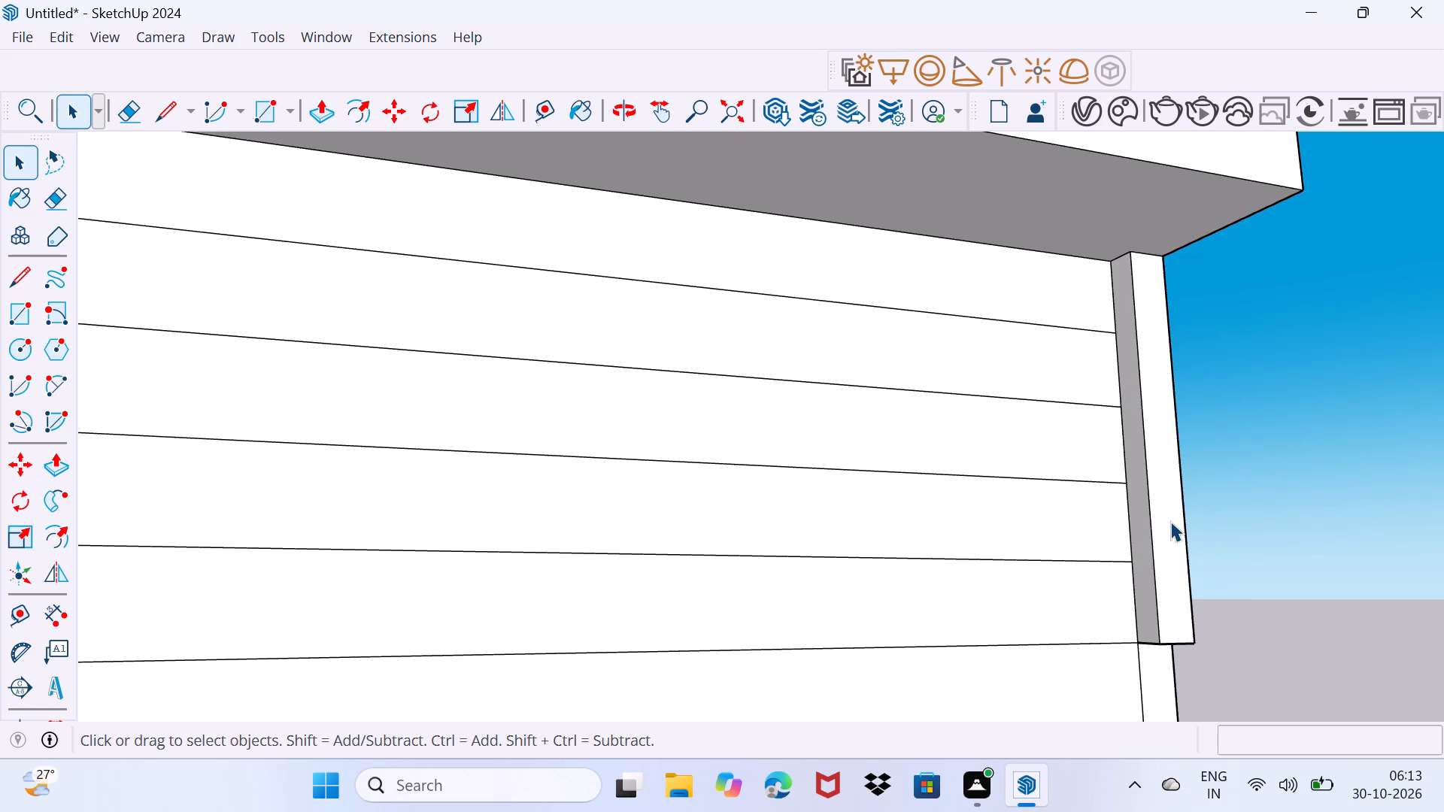
Push the projecting corner strip's front face back towards the wall by about 1 13/16".
{"action": "key", "text": "p"}
{"action": "left_click", "coordinate": [1170, 521]}
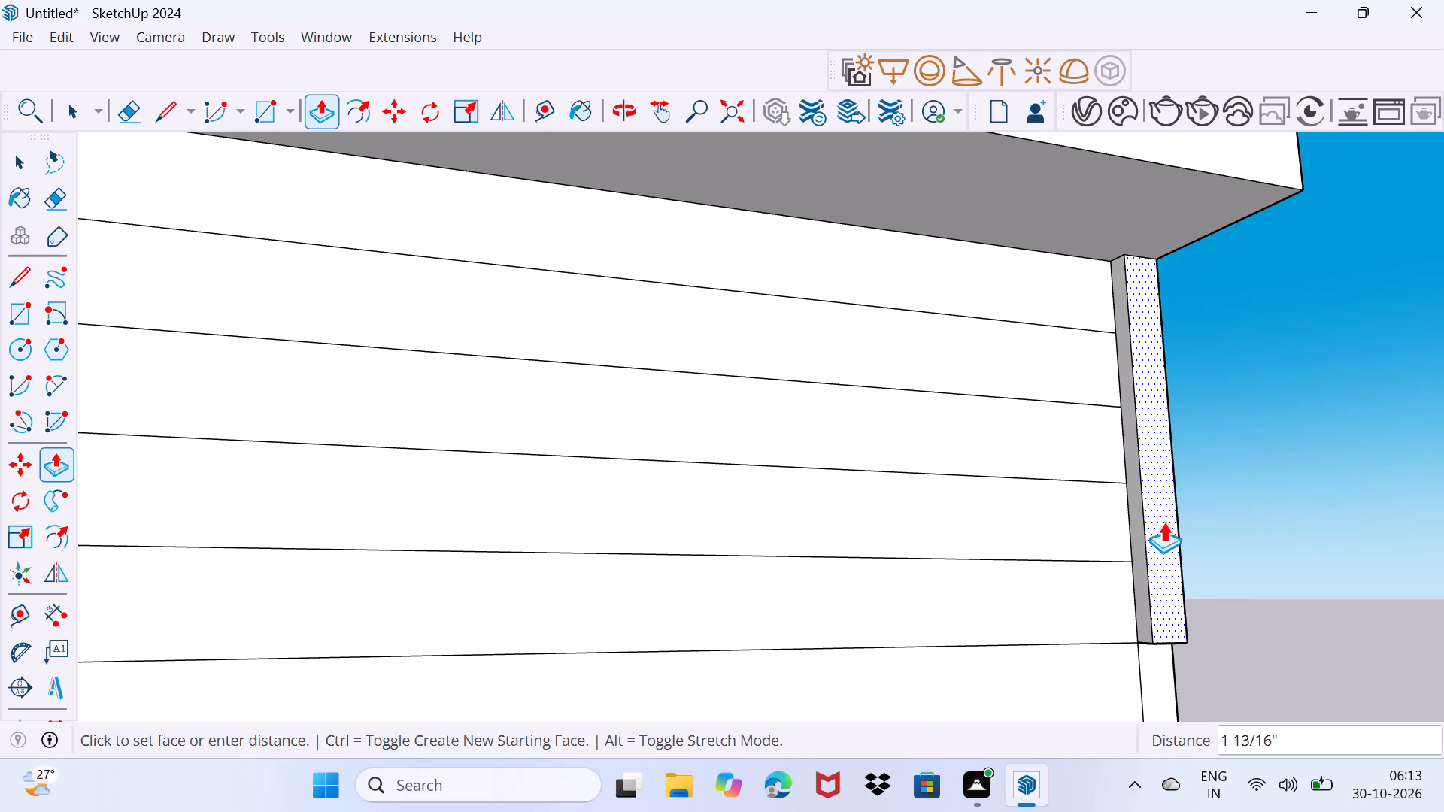
{"action": "left_click", "coordinate": [1163, 522]}
{"action": "key", "text": "space"}
{"action": "left_click_drag", "start_coordinate": [1130, 571], "coordinate": [1163, 532]}
Show the Default Tray and place it beside the facade with its Materials section expanded.
{"action": "scroll", "coordinate": [1166, 497], "scroll_direction": "down", "scroll_amount": 8}
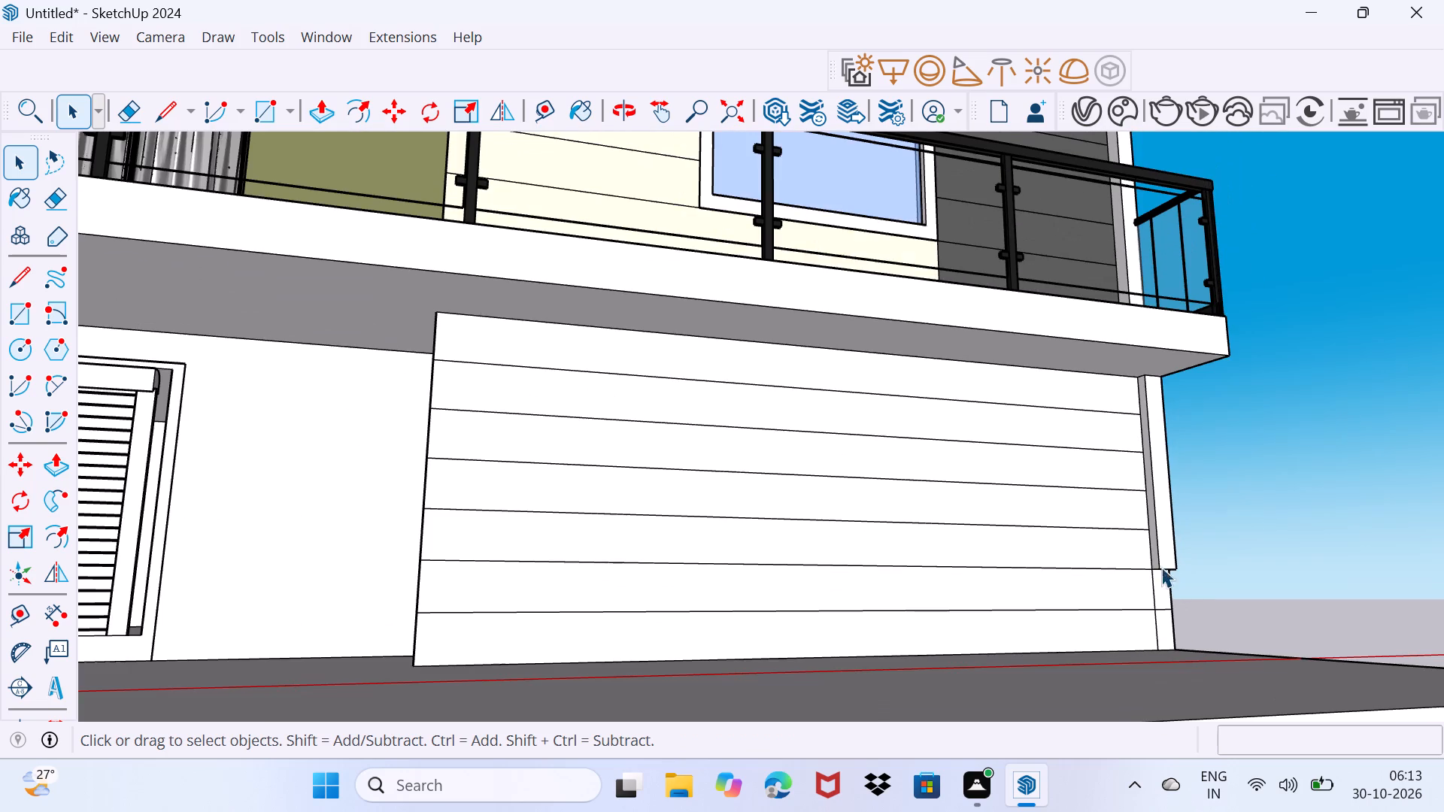
{"action": "middle_click_drag", "start_coordinate": [1139, 599], "coordinate": [1047, 619]}
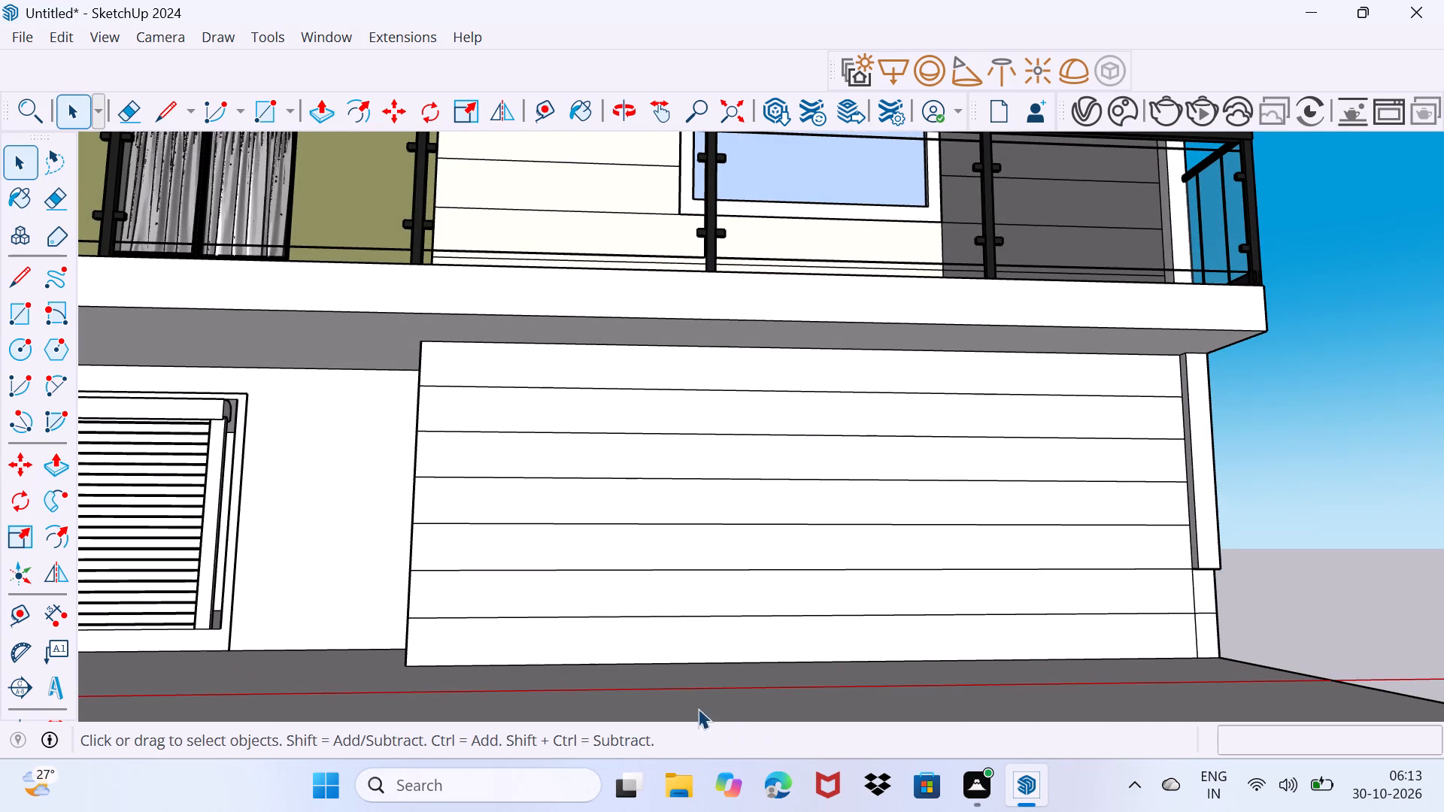
{"action": "scroll", "coordinate": [749, 612], "scroll_direction": "down", "scroll_amount": 4}
{"action": "scroll", "coordinate": [819, 398], "scroll_direction": "down", "scroll_amount": 3}
{"action": "middle_click_drag", "start_coordinate": [812, 445], "coordinate": [808, 526]}
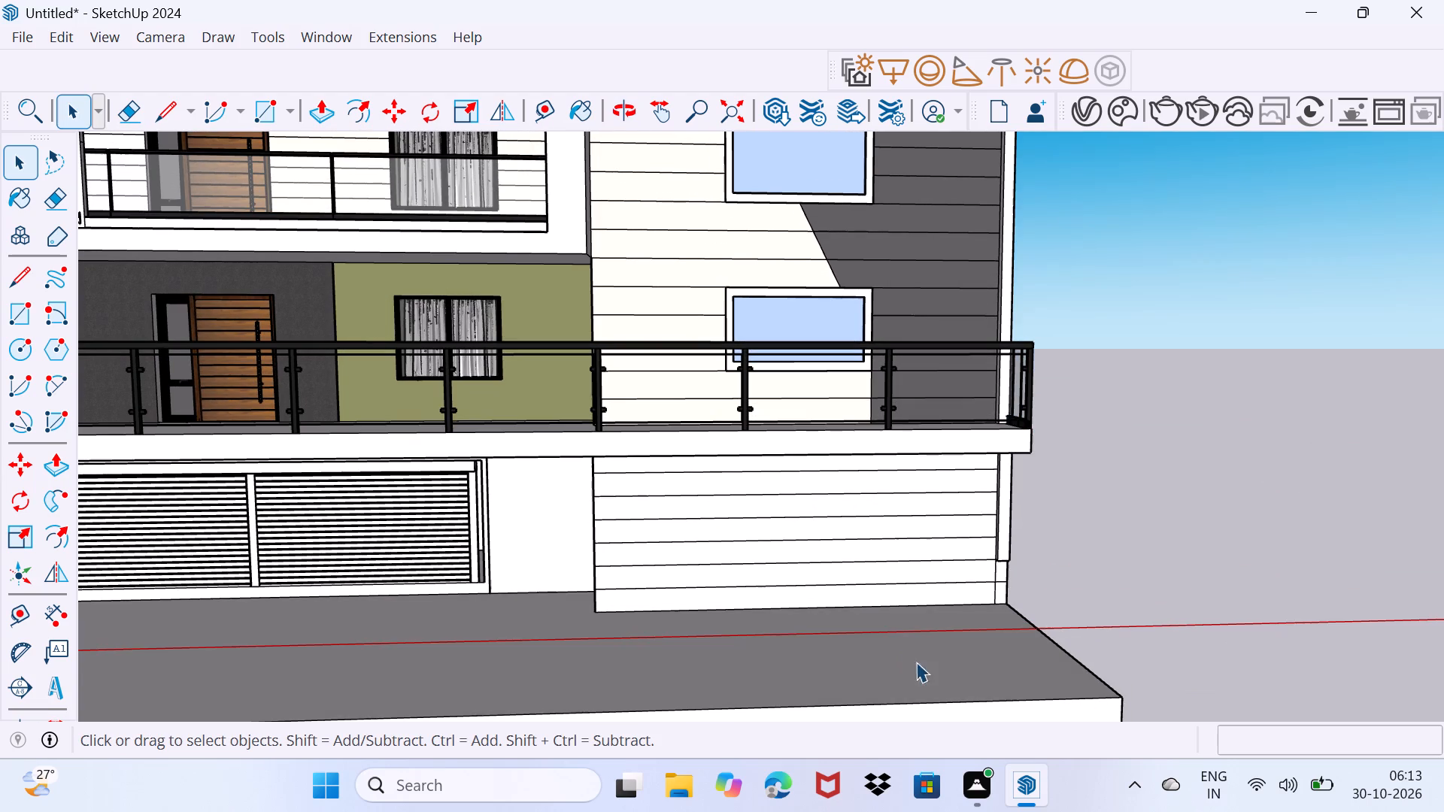
{"action": "left_click_drag", "start_coordinate": [1059, 749], "coordinate": [1039, 631]}
{"action": "left_click", "coordinate": [311, 37]}
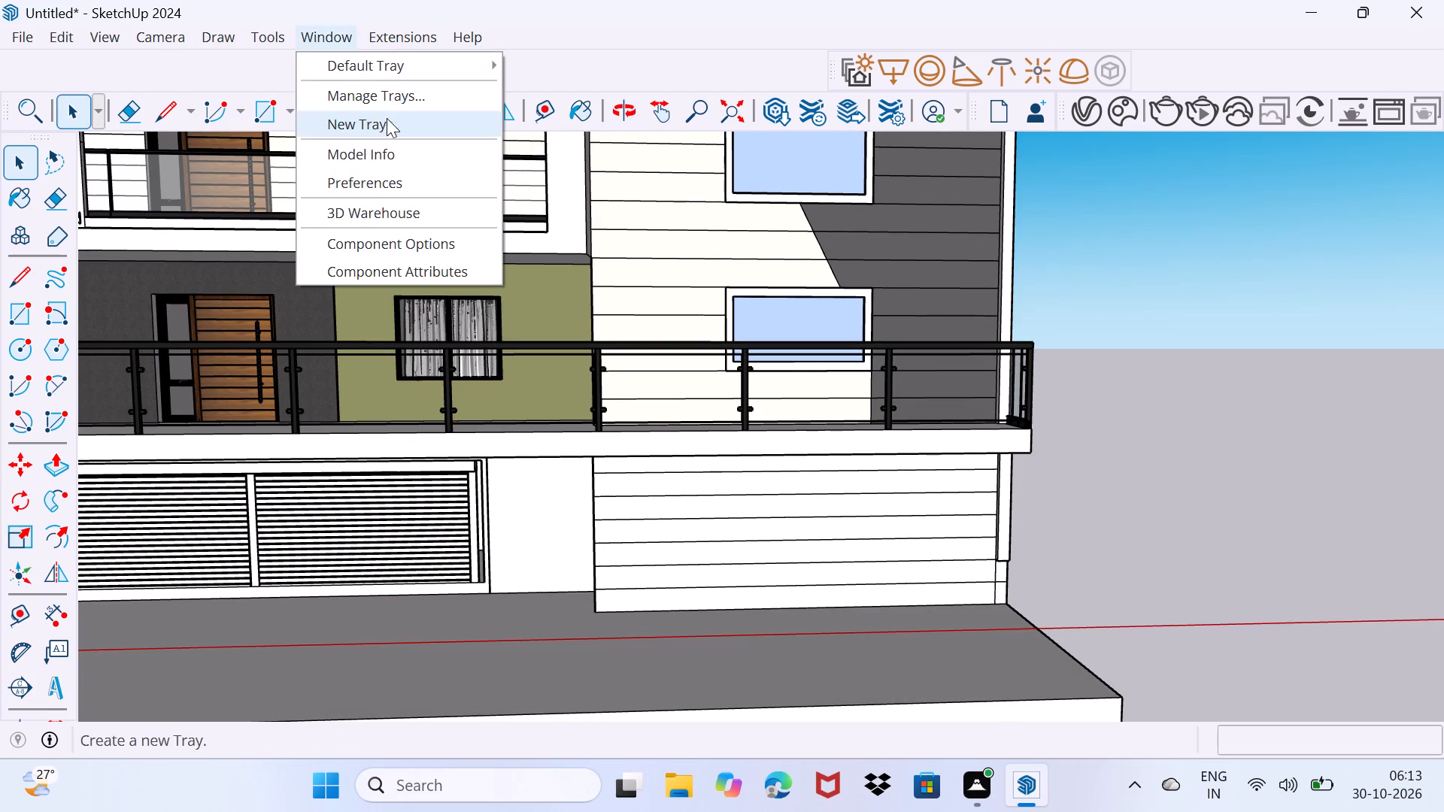
{"action": "left_click", "coordinate": [396, 56]}
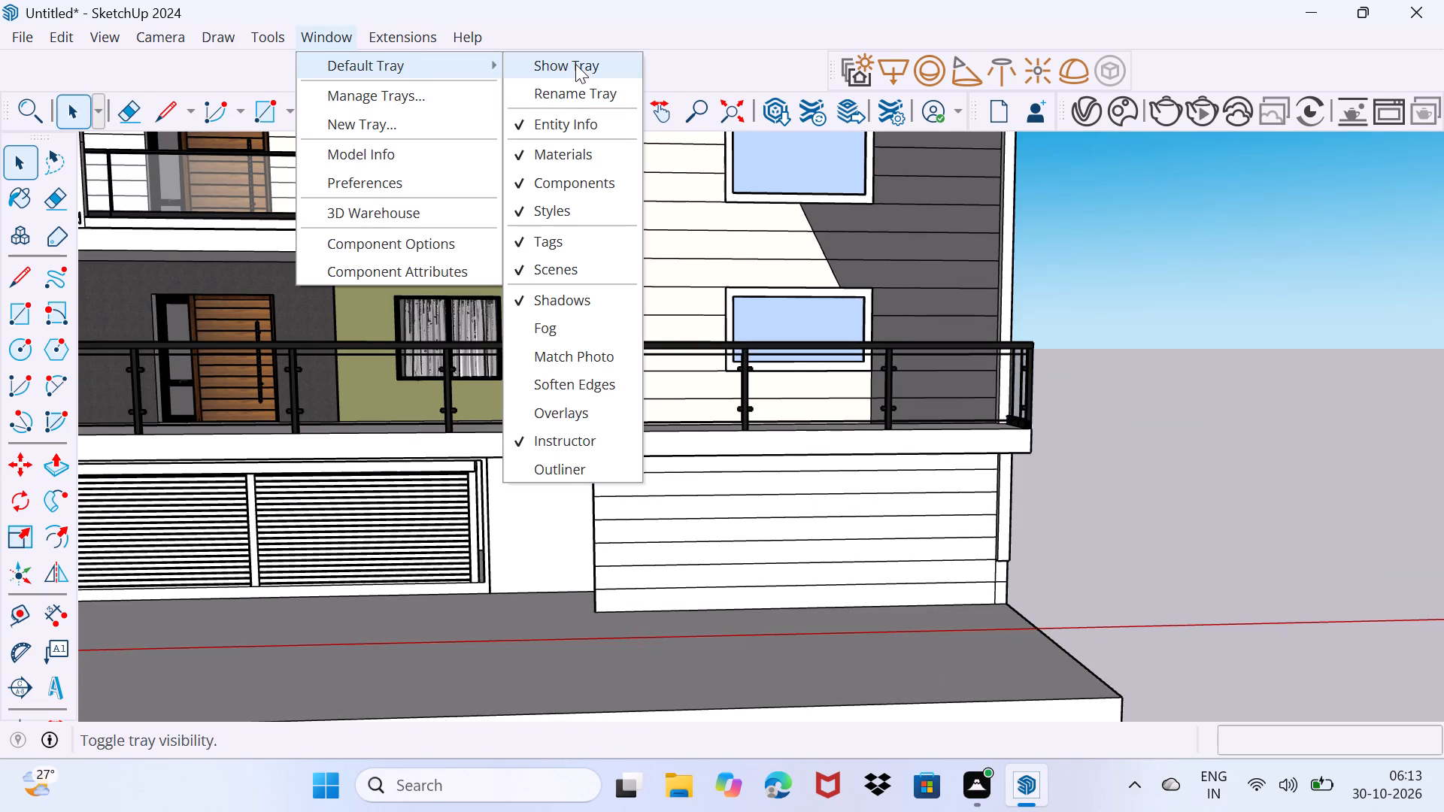
{"action": "left_click", "coordinate": [575, 64]}
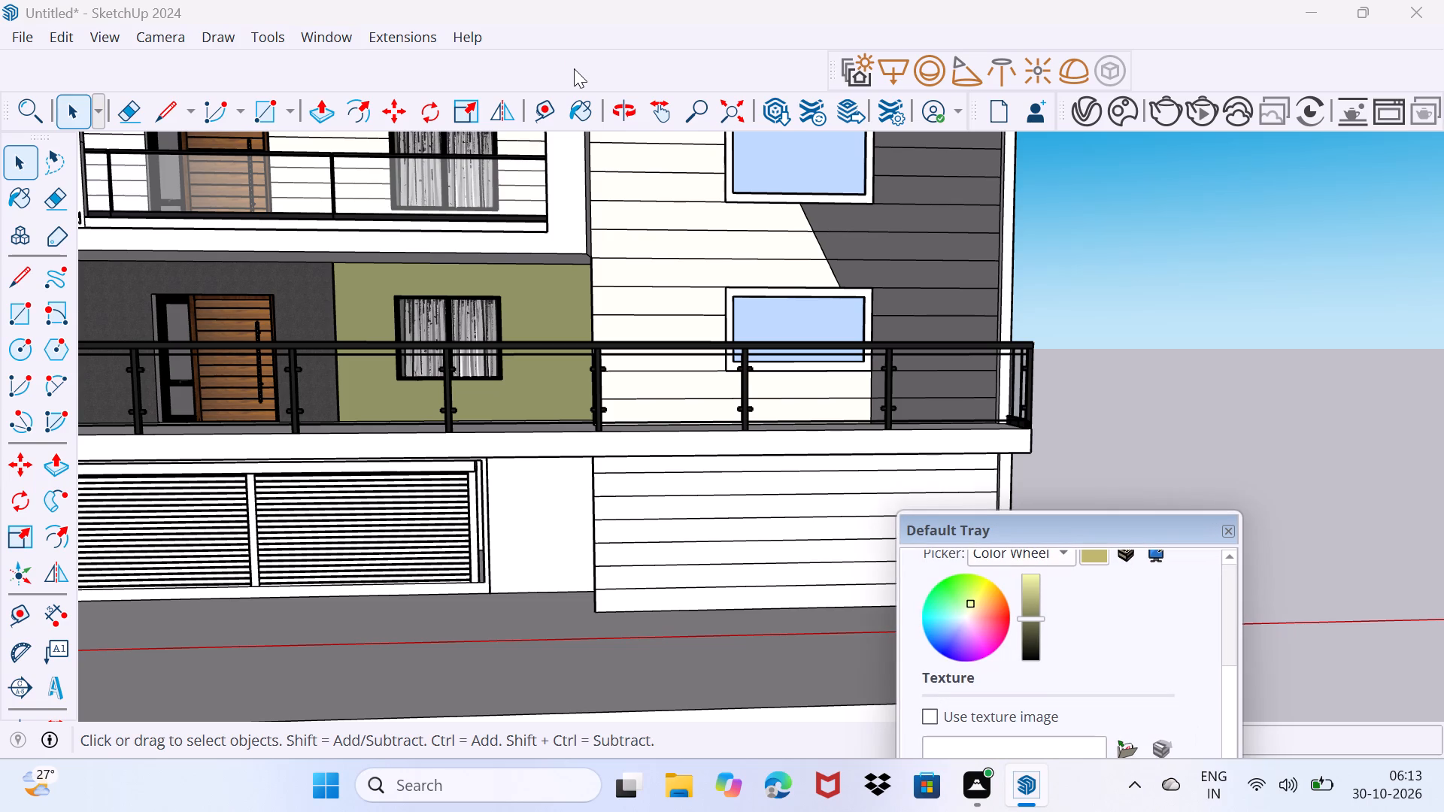
{"action": "left_click_drag", "start_coordinate": [1048, 547], "coordinate": [1094, 306]}
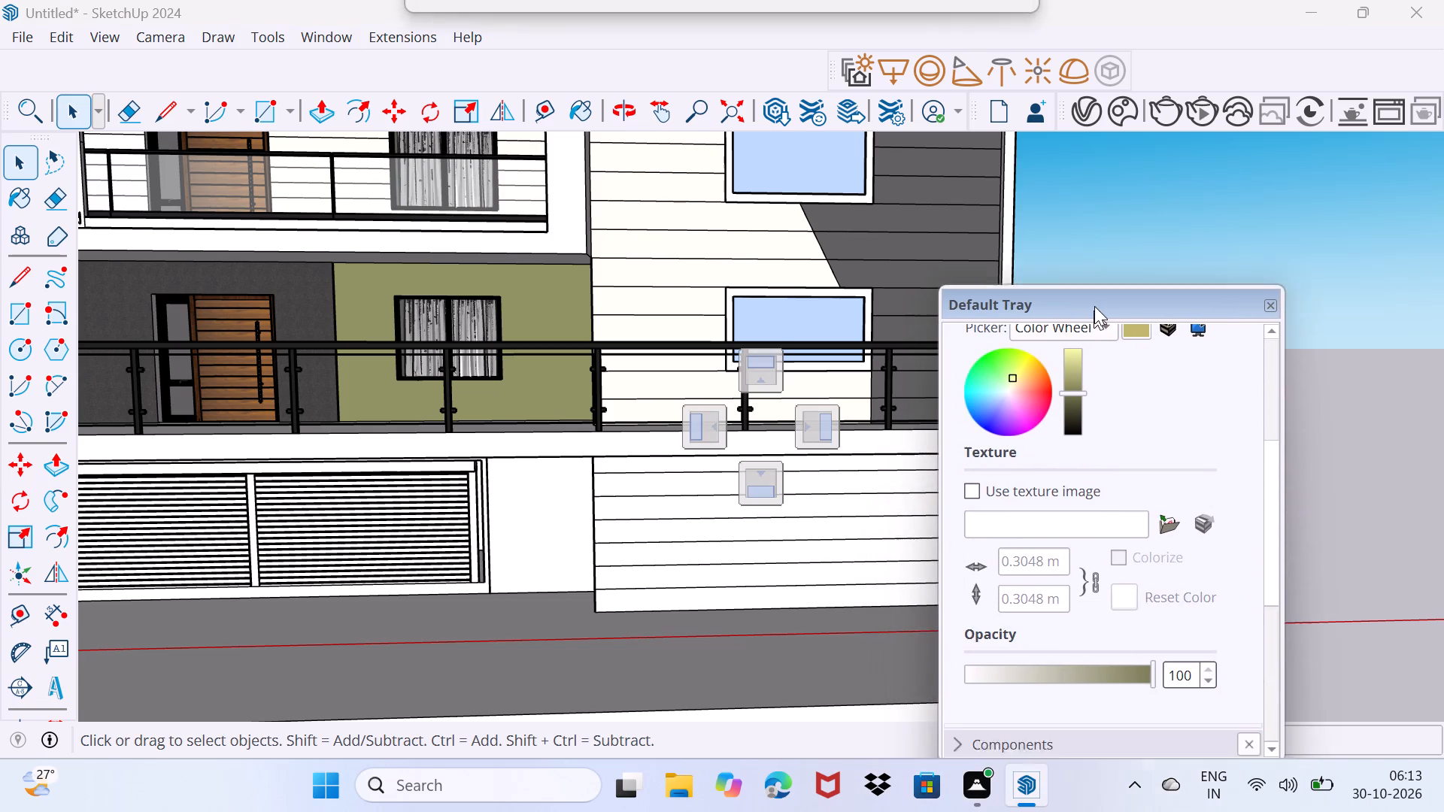
{"action": "left_click_drag", "start_coordinate": [1094, 306], "coordinate": [1103, 288]}
{"action": "scroll", "coordinate": [1059, 386], "scroll_direction": "up", "scroll_amount": 4}
{"action": "left_click", "coordinate": [1054, 339]}
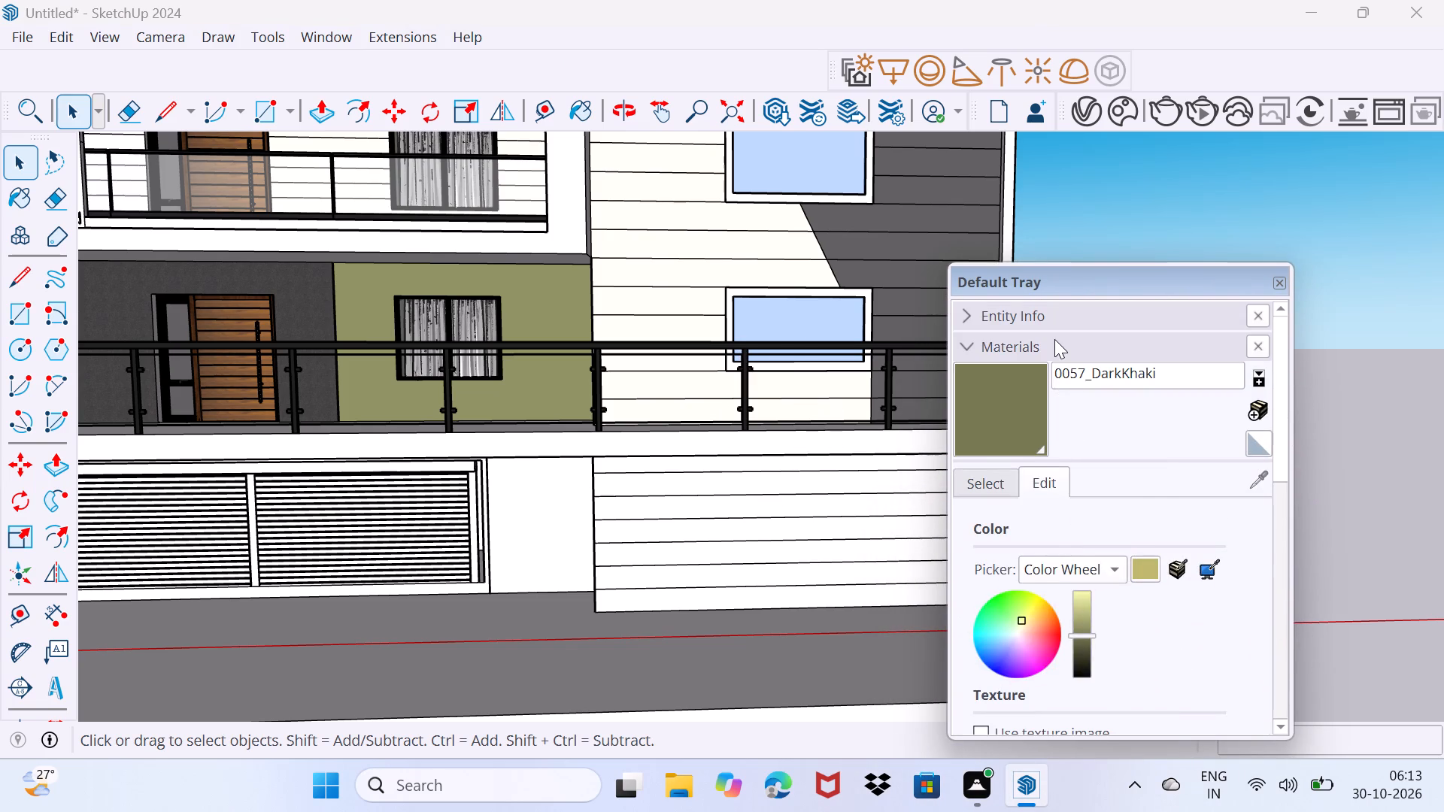
{"action": "left_click", "coordinate": [1021, 344]}
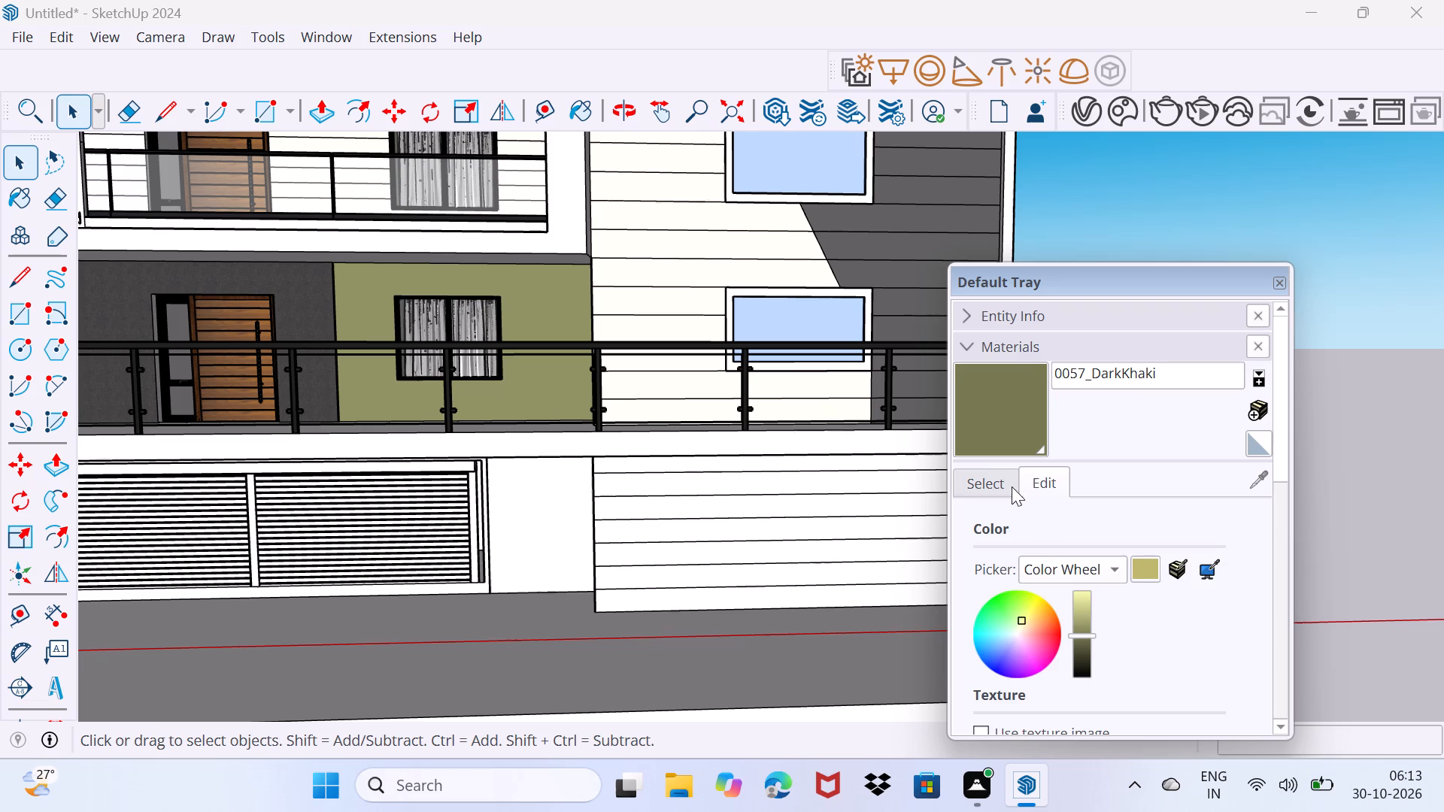
Choose a pale peach-cream paint colour from the Colors-Named material collection.
{"action": "left_click", "coordinate": [1007, 486]}
{"action": "left_click", "coordinate": [1091, 516]}
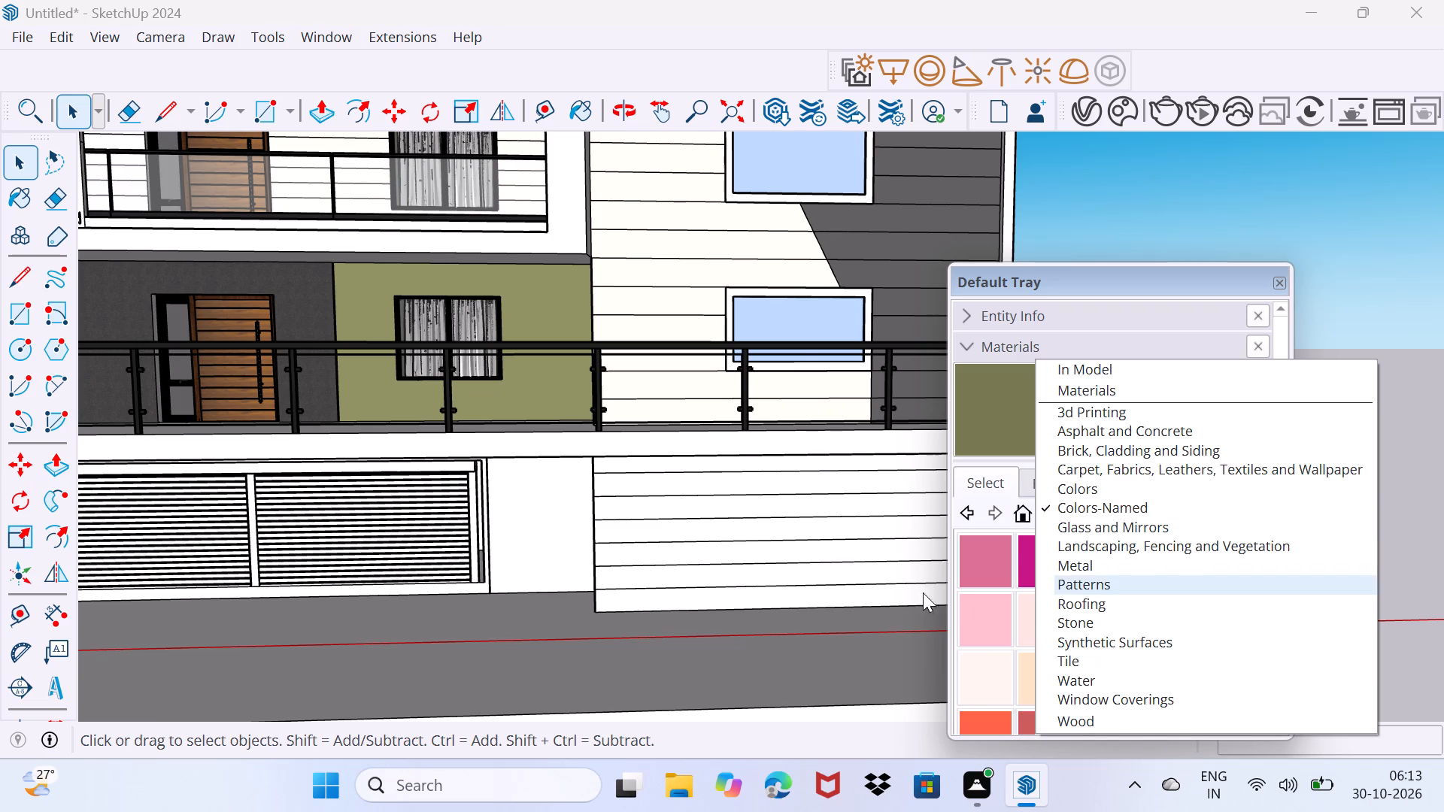
{"action": "left_click_drag", "start_coordinate": [978, 644], "coordinate": [1003, 596]}
{"action": "scroll", "coordinate": [1027, 565], "scroll_direction": "down", "scroll_amount": 3}
{"action": "left_click", "coordinate": [818, 313]}
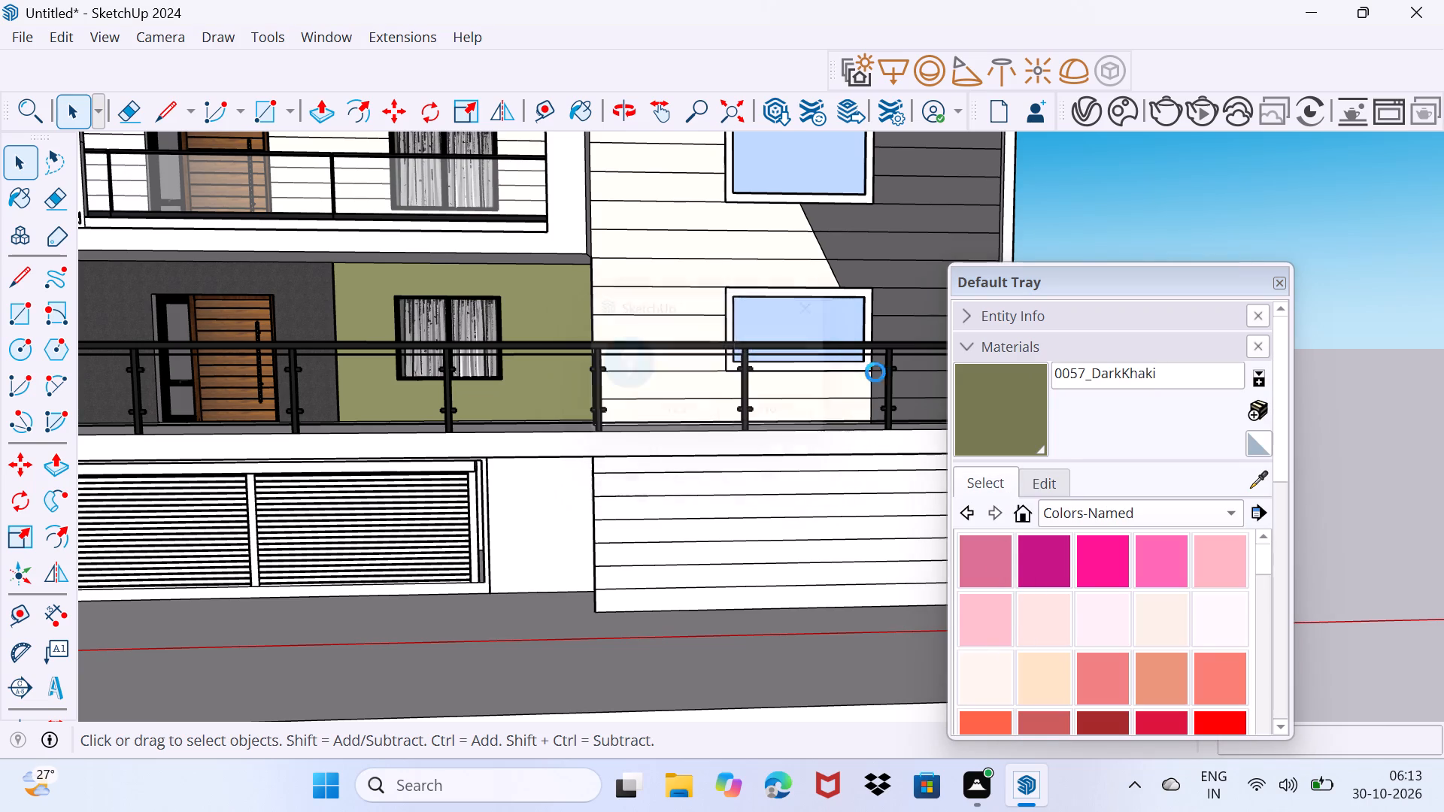
{"action": "scroll", "coordinate": [1108, 574], "scroll_direction": "down", "scroll_amount": 7}
{"action": "scroll", "coordinate": [1114, 598], "scroll_direction": "up", "scroll_amount": 1}
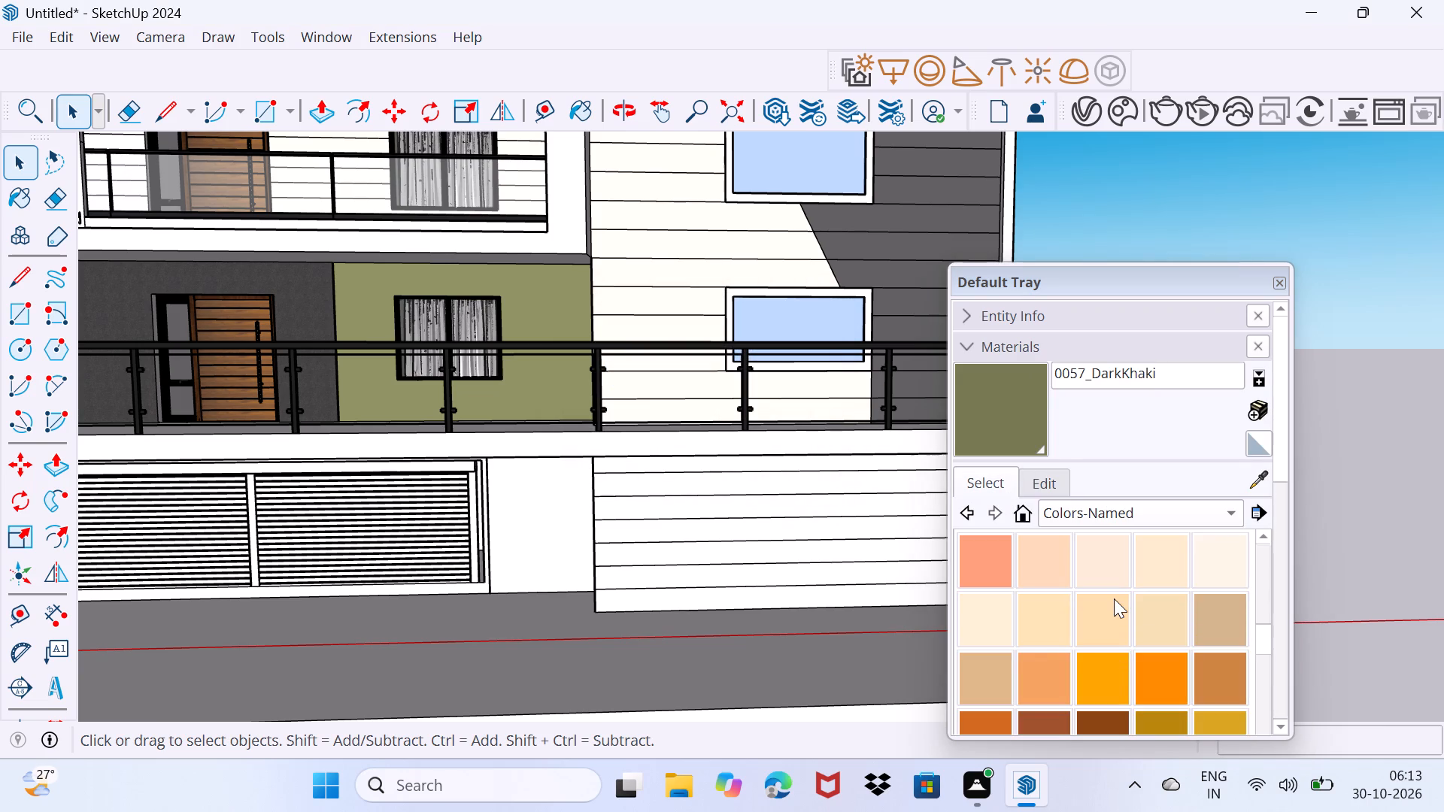
{"action": "scroll", "coordinate": [1114, 598], "scroll_direction": "down", "scroll_amount": 1}
{"action": "scroll", "coordinate": [1115, 598], "scroll_direction": "up", "scroll_amount": 3}
{"action": "scroll", "coordinate": [1115, 598], "scroll_direction": "down", "scroll_amount": 2}
{"action": "scroll", "coordinate": [1115, 598], "scroll_direction": "up", "scroll_amount": 1}
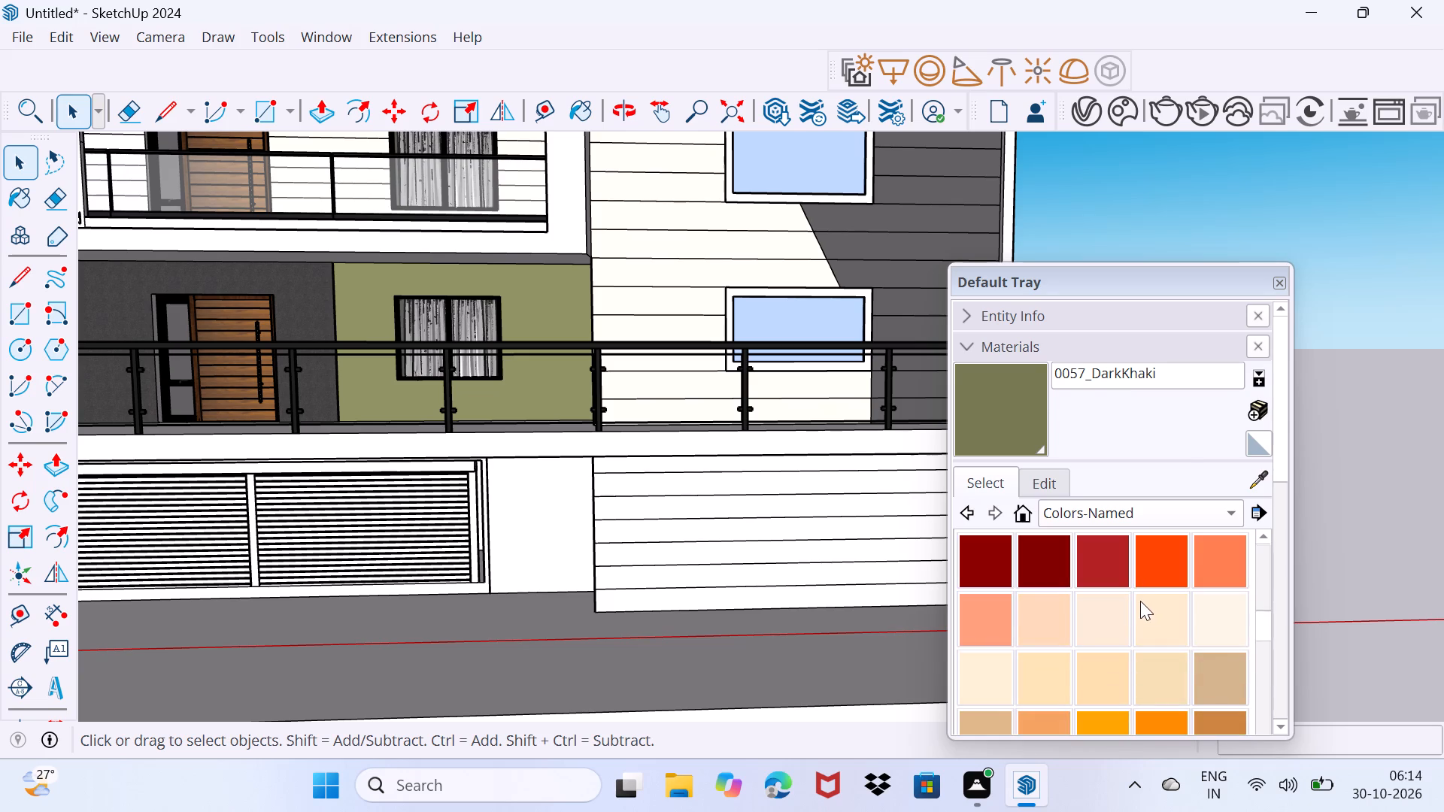
{"action": "left_click", "coordinate": [1147, 605]}
Paint all the ground-floor wall planks and the wall's side return facing the shutter with the pale peach-cream colour.
{"action": "left_click_drag", "start_coordinate": [1096, 288], "coordinate": [1184, 484]}
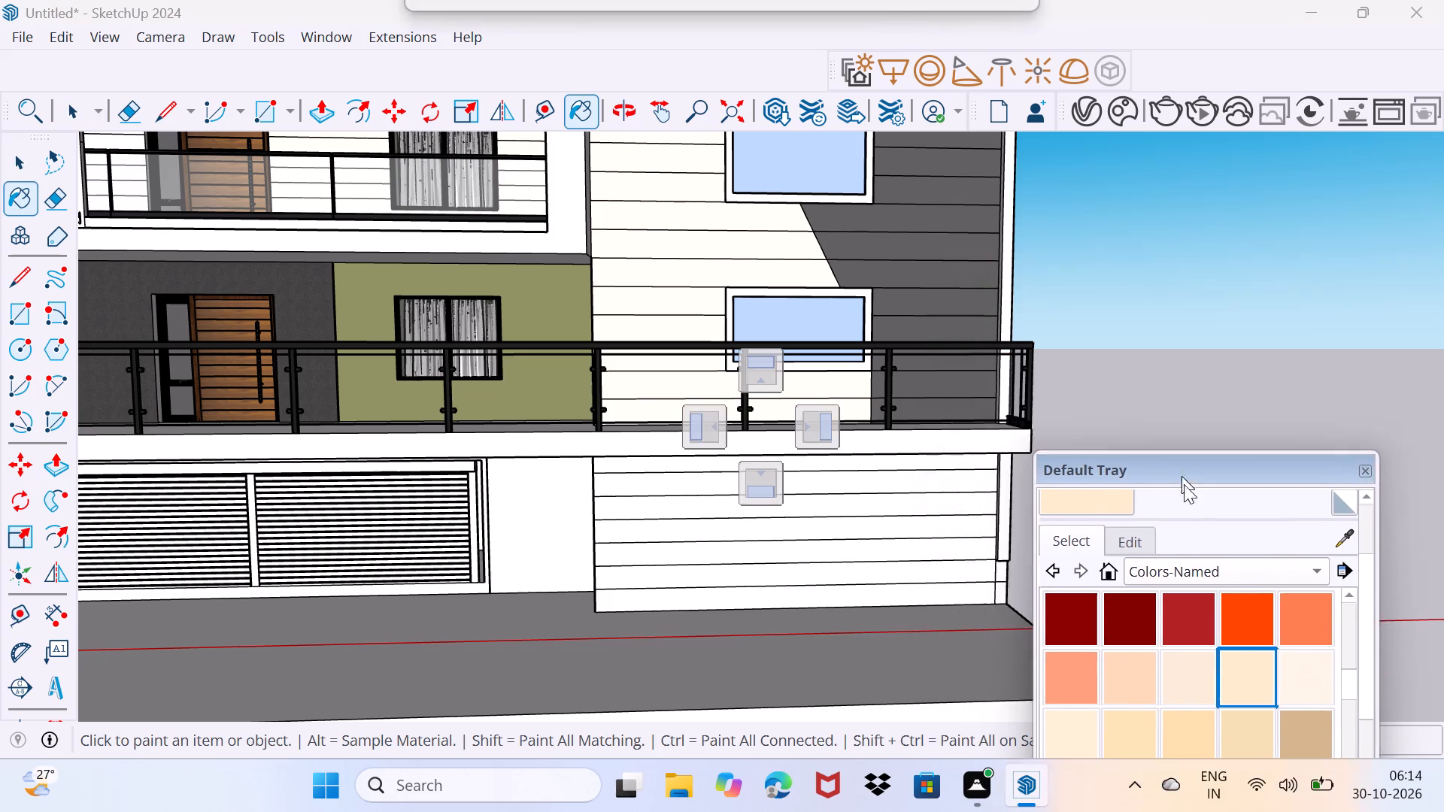
{"action": "left_click_drag", "start_coordinate": [1184, 484], "coordinate": [1223, 597]}
{"action": "left_click", "coordinate": [860, 601]}
{"action": "left_click", "coordinate": [805, 547]}
{"action": "left_click", "coordinate": [785, 522]}
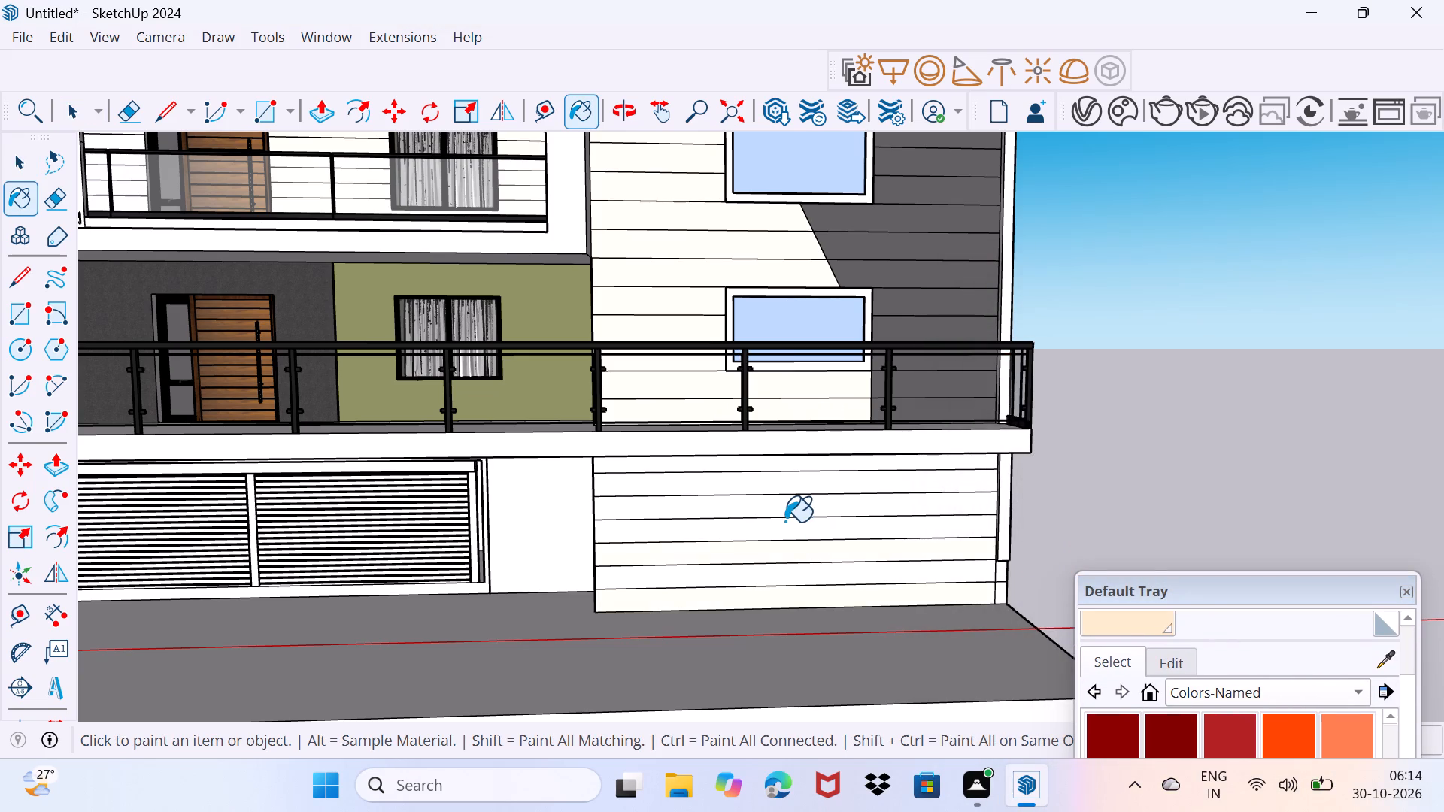
{"action": "scroll", "coordinate": [766, 530], "scroll_direction": "up", "scroll_amount": 5}
{"action": "middle_click_drag", "start_coordinate": [676, 556], "coordinate": [958, 521]}
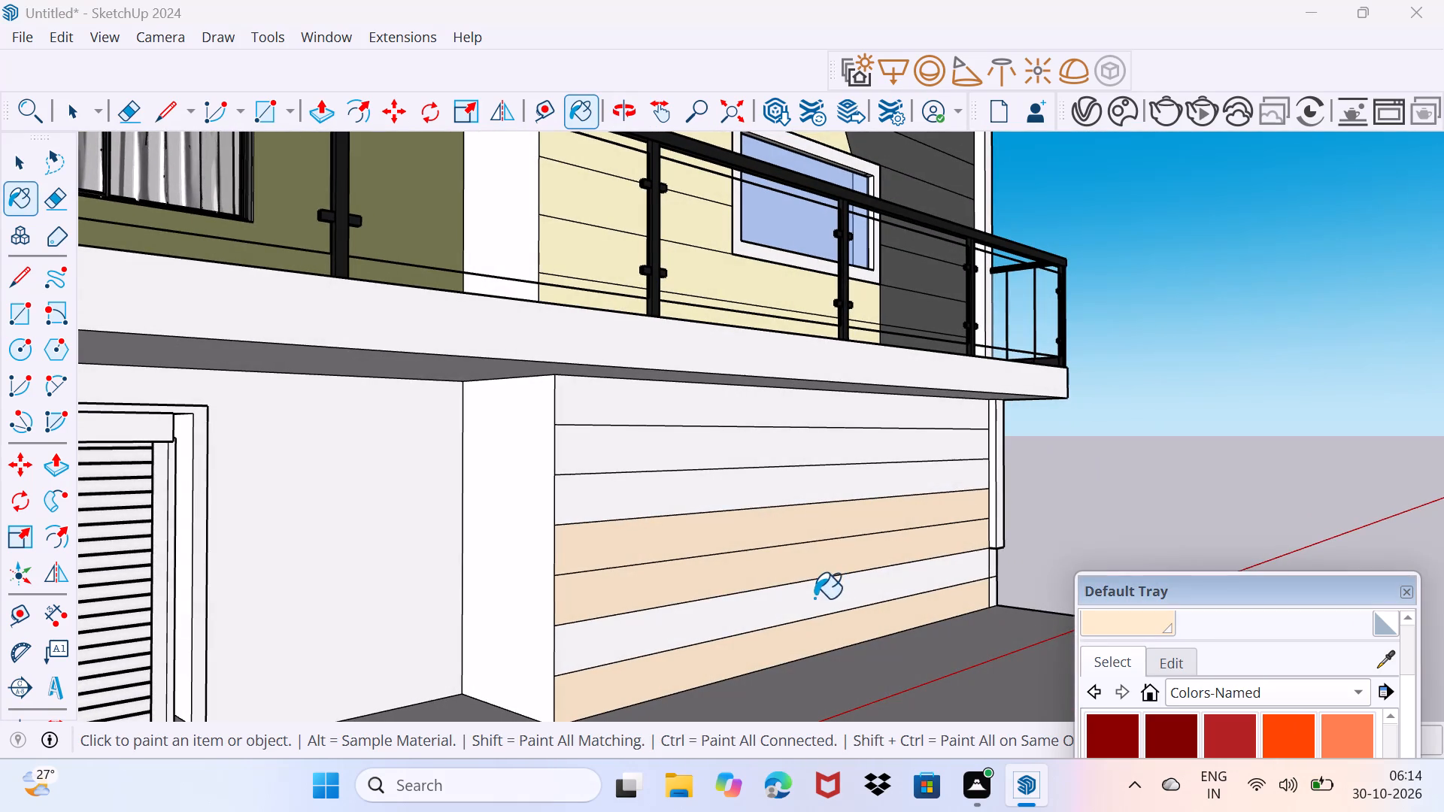
{"action": "left_click_drag", "start_coordinate": [814, 598], "coordinate": [808, 588]}
{"action": "left_click", "coordinate": [736, 498]}
{"action": "left_click", "coordinate": [711, 444]}
{"action": "left_click", "coordinate": [708, 420]}
{"action": "left_click", "coordinate": [542, 470]}
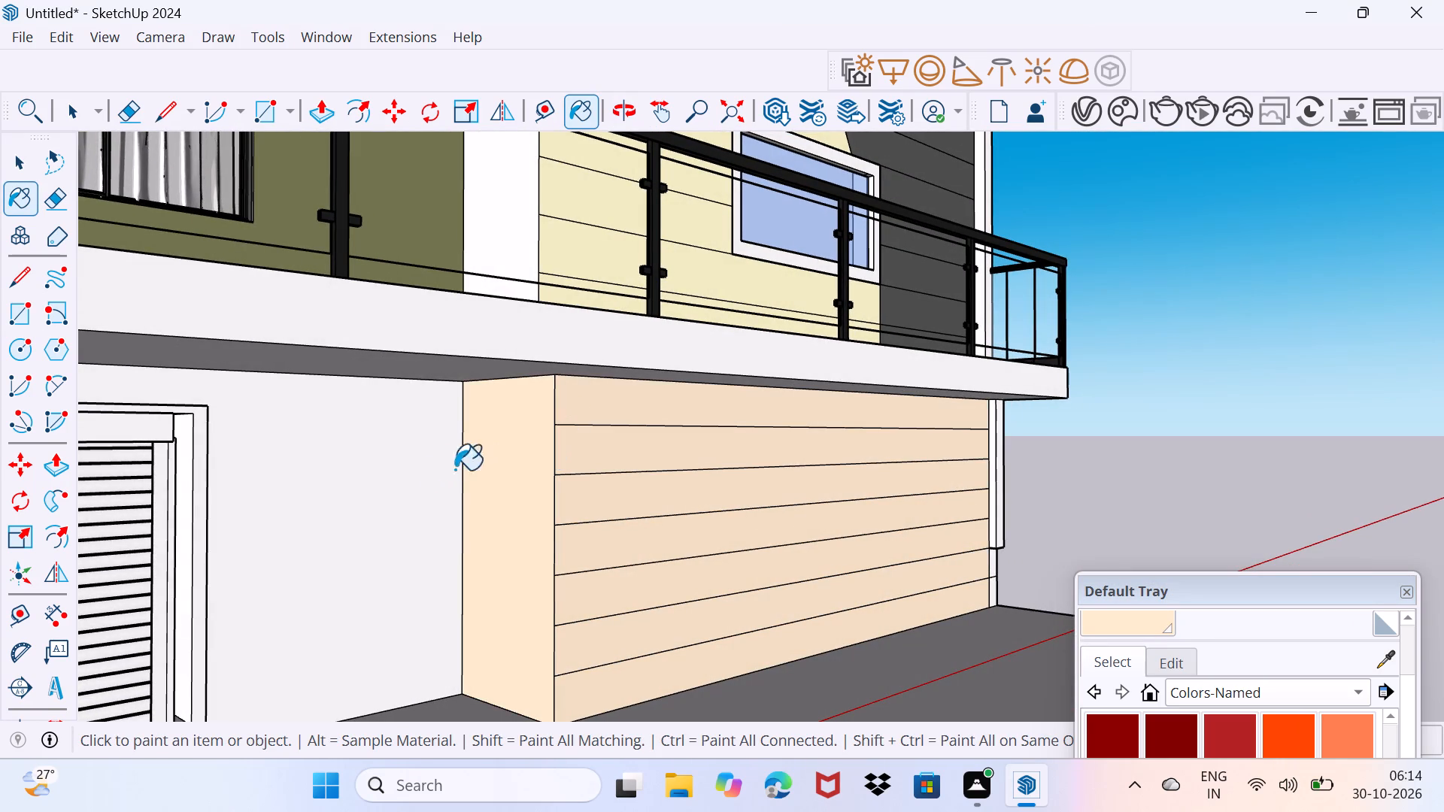
Paint the ground-floor wall around the shutter, the shutter slats and the shutter frame with the same pale peach-cream colour.
{"action": "left_click", "coordinate": [404, 490]}
{"action": "scroll", "coordinate": [238, 481], "scroll_direction": "down", "scroll_amount": 5}
{"action": "scroll", "coordinate": [149, 574], "scroll_direction": "up", "scroll_amount": 5}
{"action": "left_click", "coordinate": [149, 574]}
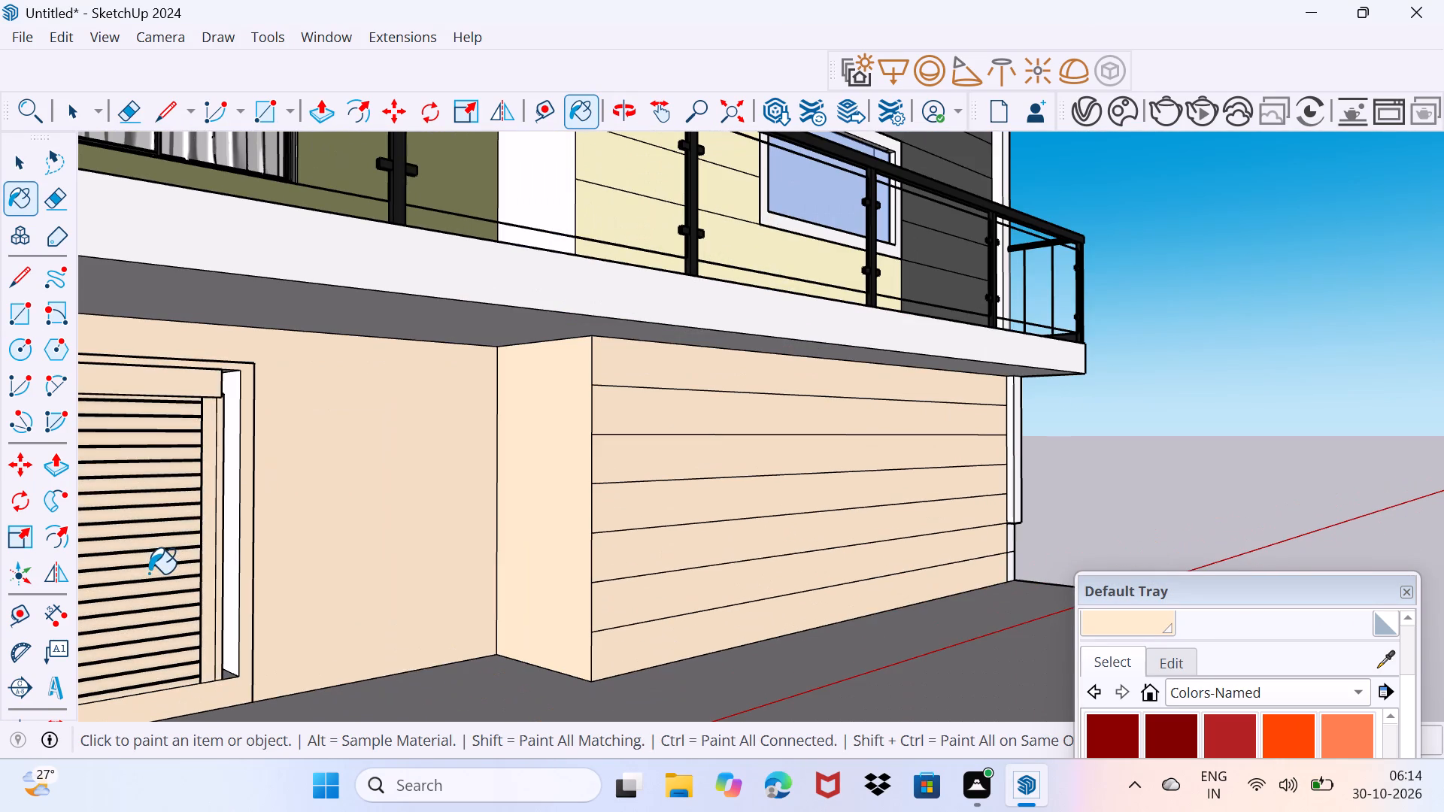
{"action": "left_click", "coordinate": [232, 531]}
{"action": "scroll", "coordinate": [232, 531], "scroll_direction": "down", "scroll_amount": 8}
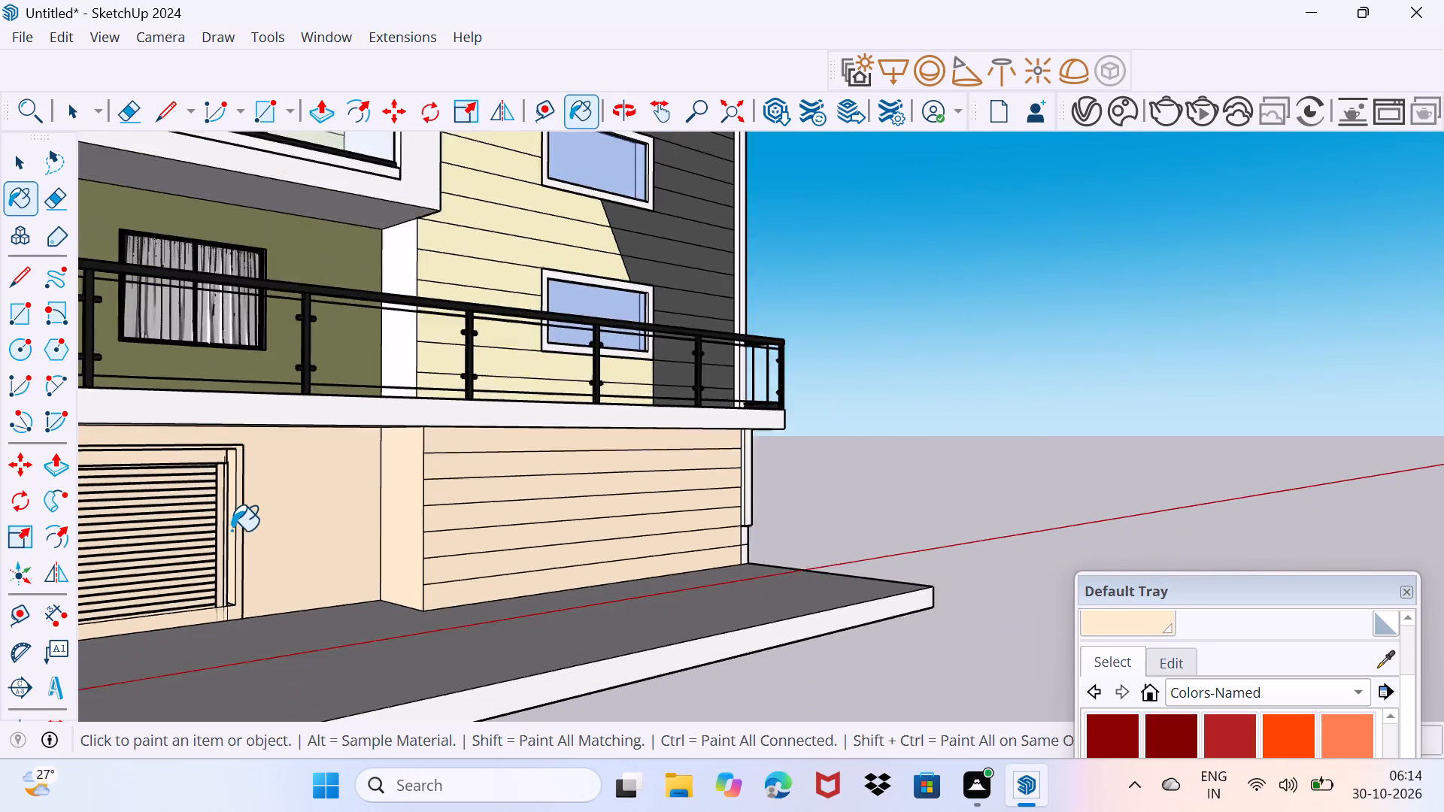
{"action": "scroll", "coordinate": [232, 531], "scroll_direction": "down", "scroll_amount": 8}
{"action": "middle_click_drag", "start_coordinate": [232, 535], "coordinate": [615, 484], "text": "shift"}
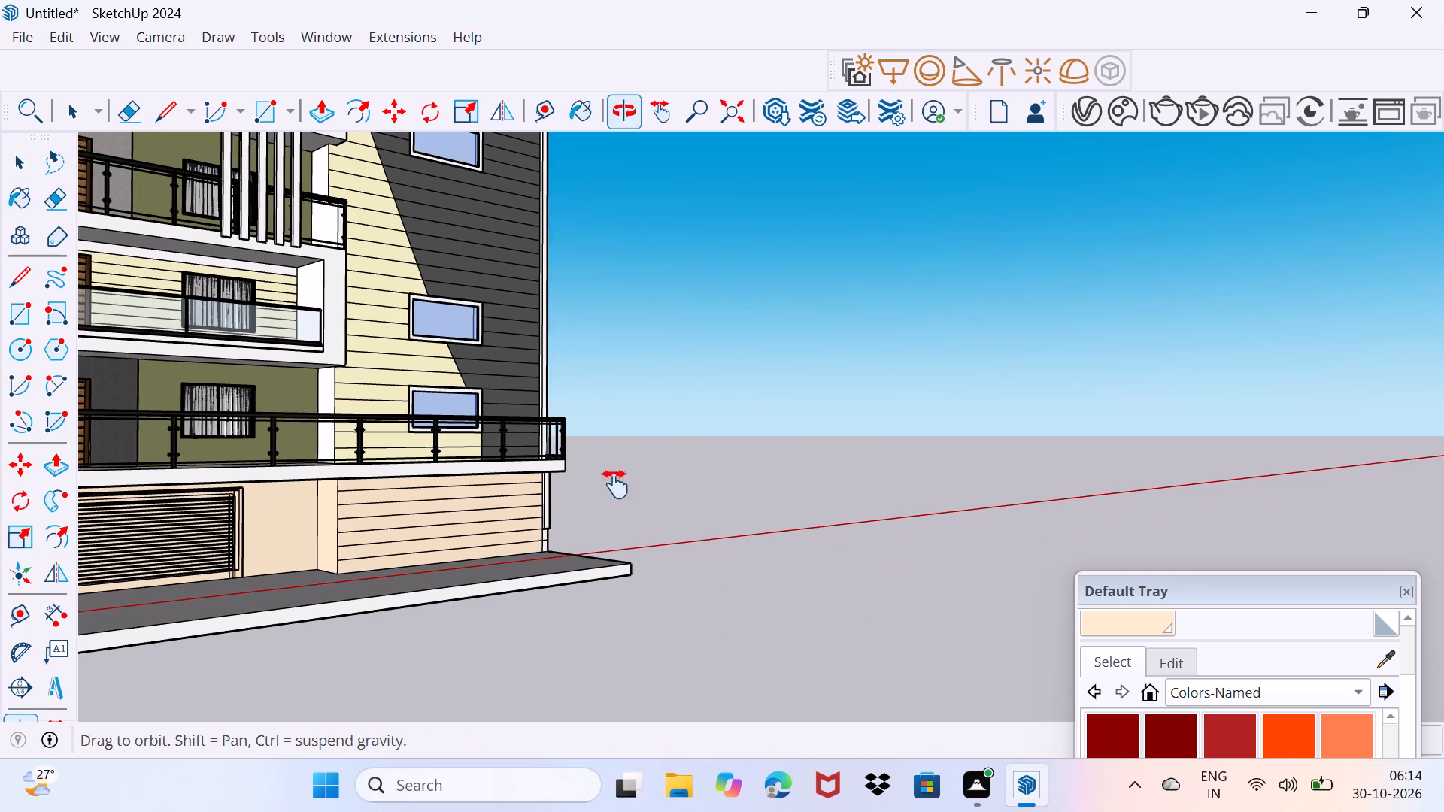
{"action": "middle_click_drag", "start_coordinate": [615, 484], "coordinate": [622, 483], "text": "shift"}
{"action": "scroll", "coordinate": [325, 539], "scroll_direction": "up", "scroll_amount": 11}
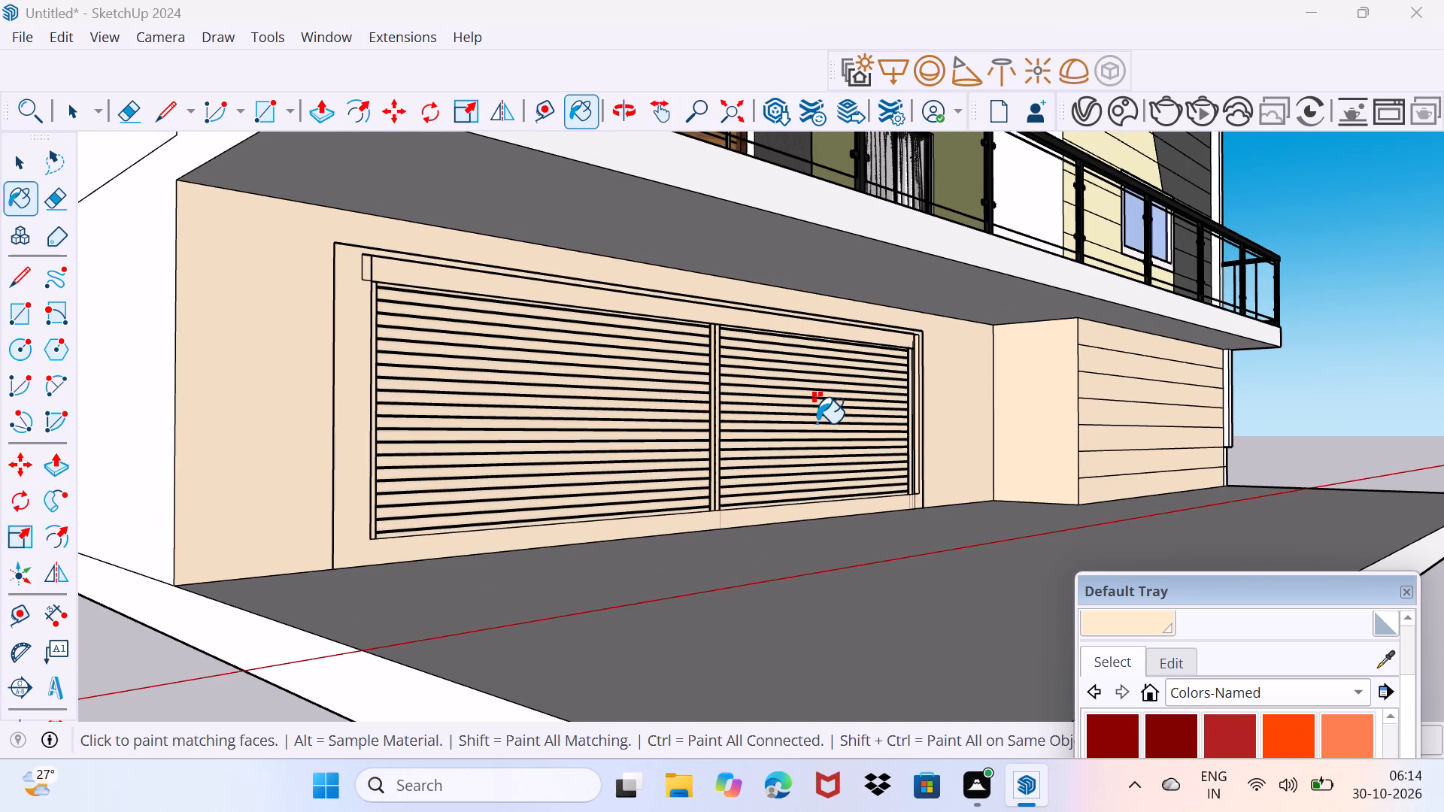
{"action": "scroll", "coordinate": [817, 423], "scroll_direction": "down", "scroll_amount": 3}
{"action": "key", "text": "space"}
Copy the first-floor window behind the balcony railing down to a spot in front of the ground-floor plank wall.
{"action": "middle_click_drag", "start_coordinate": [817, 423], "coordinate": [626, 447]}
{"action": "scroll", "coordinate": [1180, 261], "scroll_direction": "up", "scroll_amount": 3}
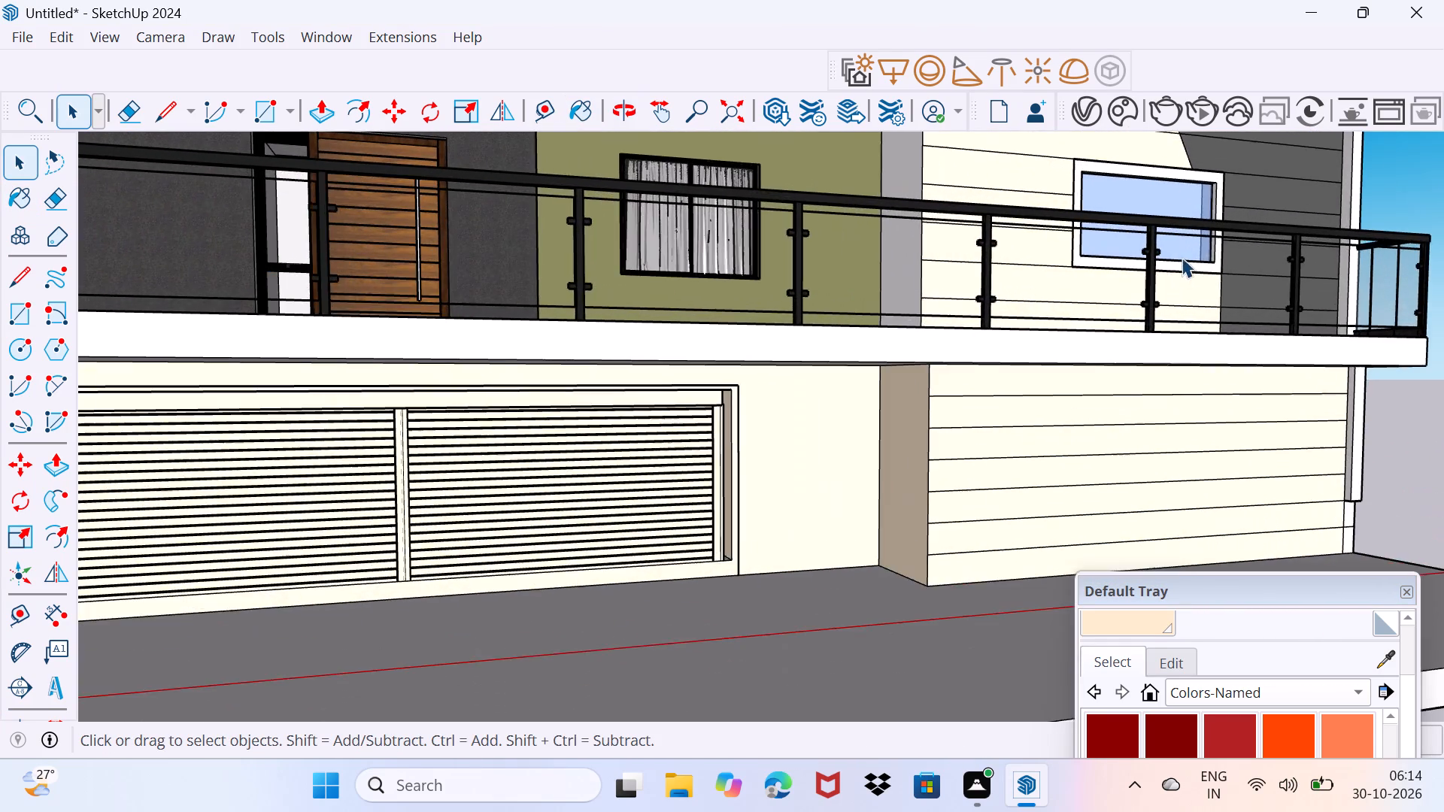
{"action": "middle_click_drag", "start_coordinate": [1184, 259], "coordinate": [1001, 419]}
{"action": "left_click", "coordinate": [1333, 279]}
{"action": "scroll", "coordinate": [1338, 292], "scroll_direction": "up", "scroll_amount": 3}
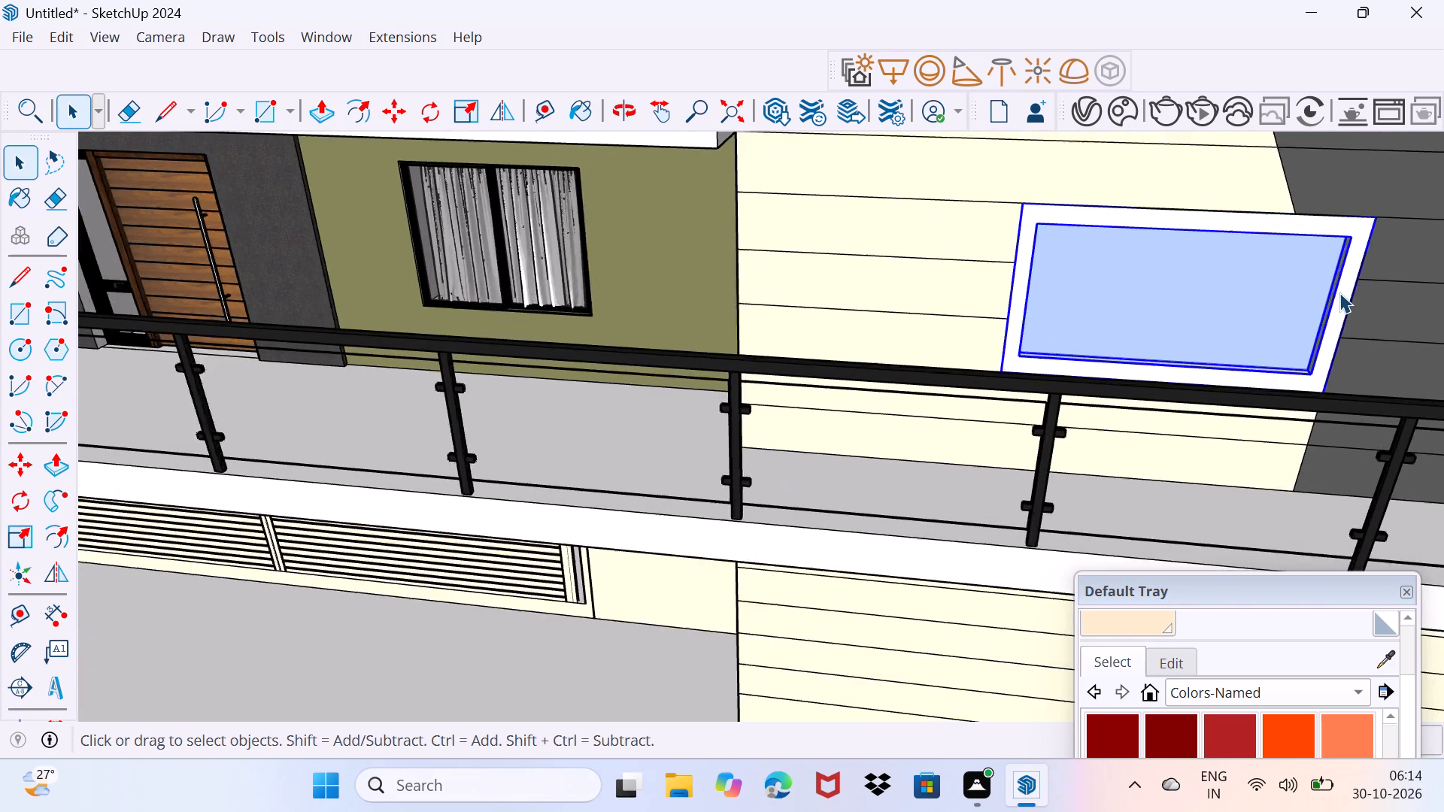
{"action": "scroll", "coordinate": [1339, 292], "scroll_direction": "up", "scroll_amount": 1}
{"action": "middle_click_drag", "start_coordinate": [1342, 321], "coordinate": [1342, 359]}
{"action": "key", "text": "m"}
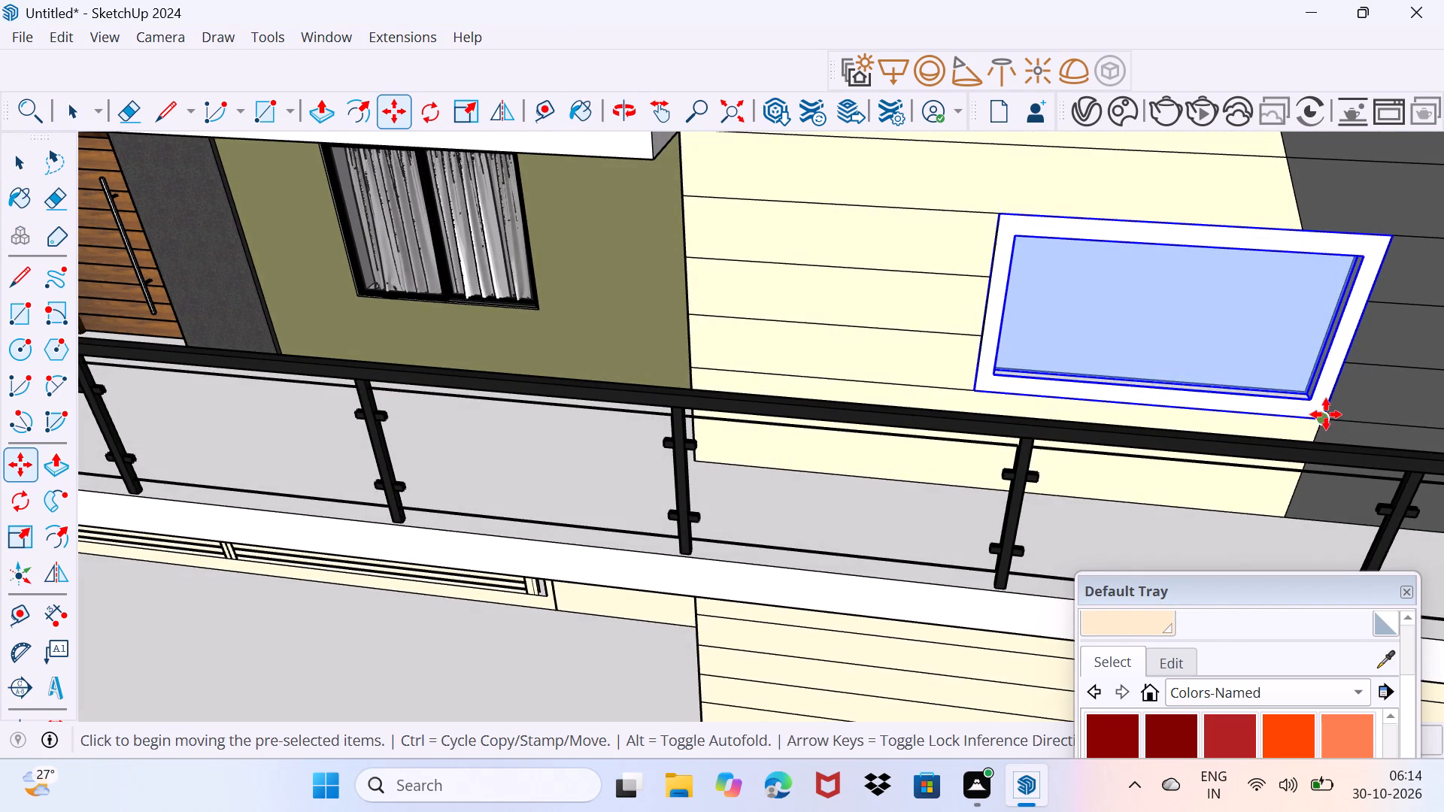
{"action": "left_click", "coordinate": [1325, 415]}
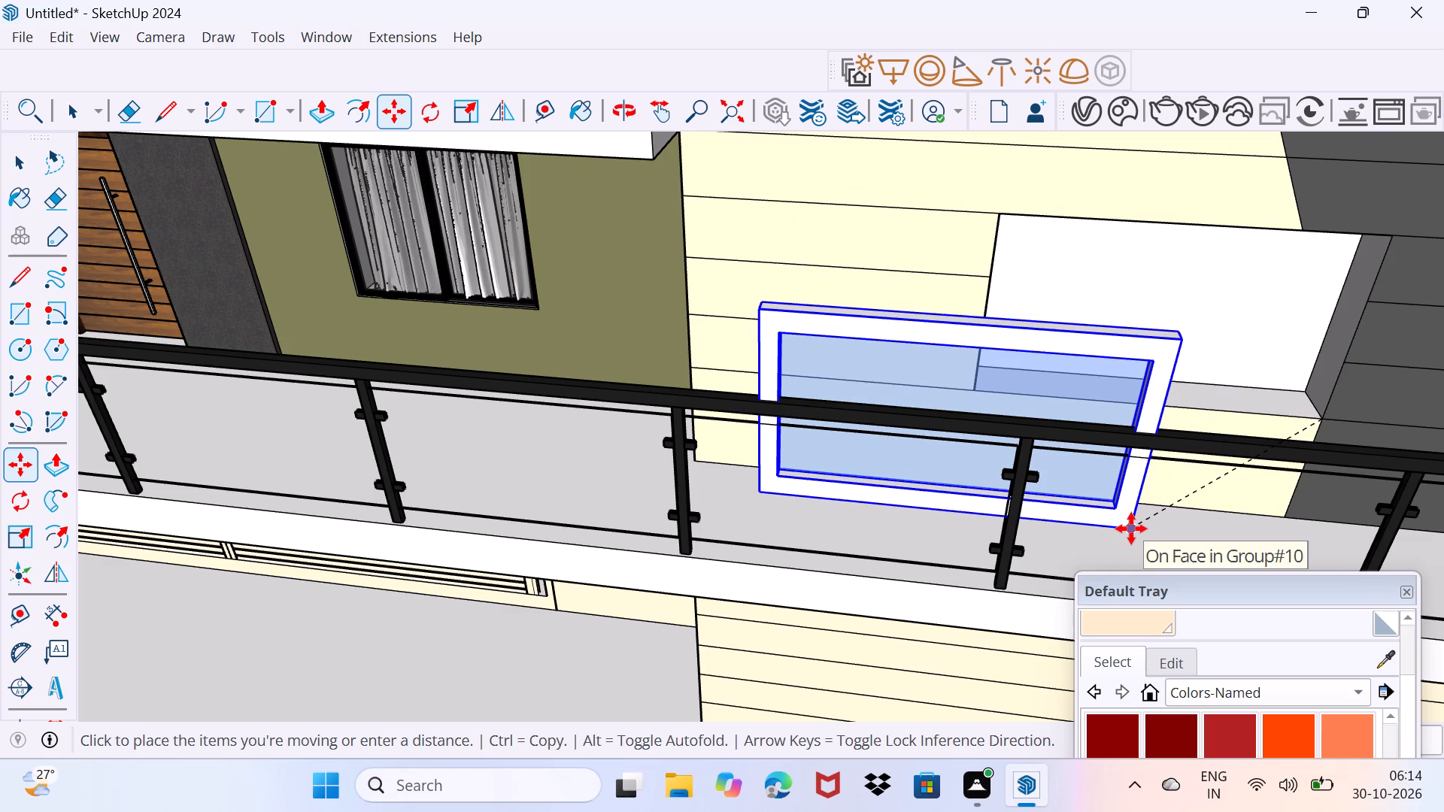
{"action": "scroll", "coordinate": [1106, 559], "scroll_direction": "down", "scroll_amount": 2}
{"action": "middle_click_drag", "start_coordinate": [1106, 556], "coordinate": [944, 139], "text": "shift"}
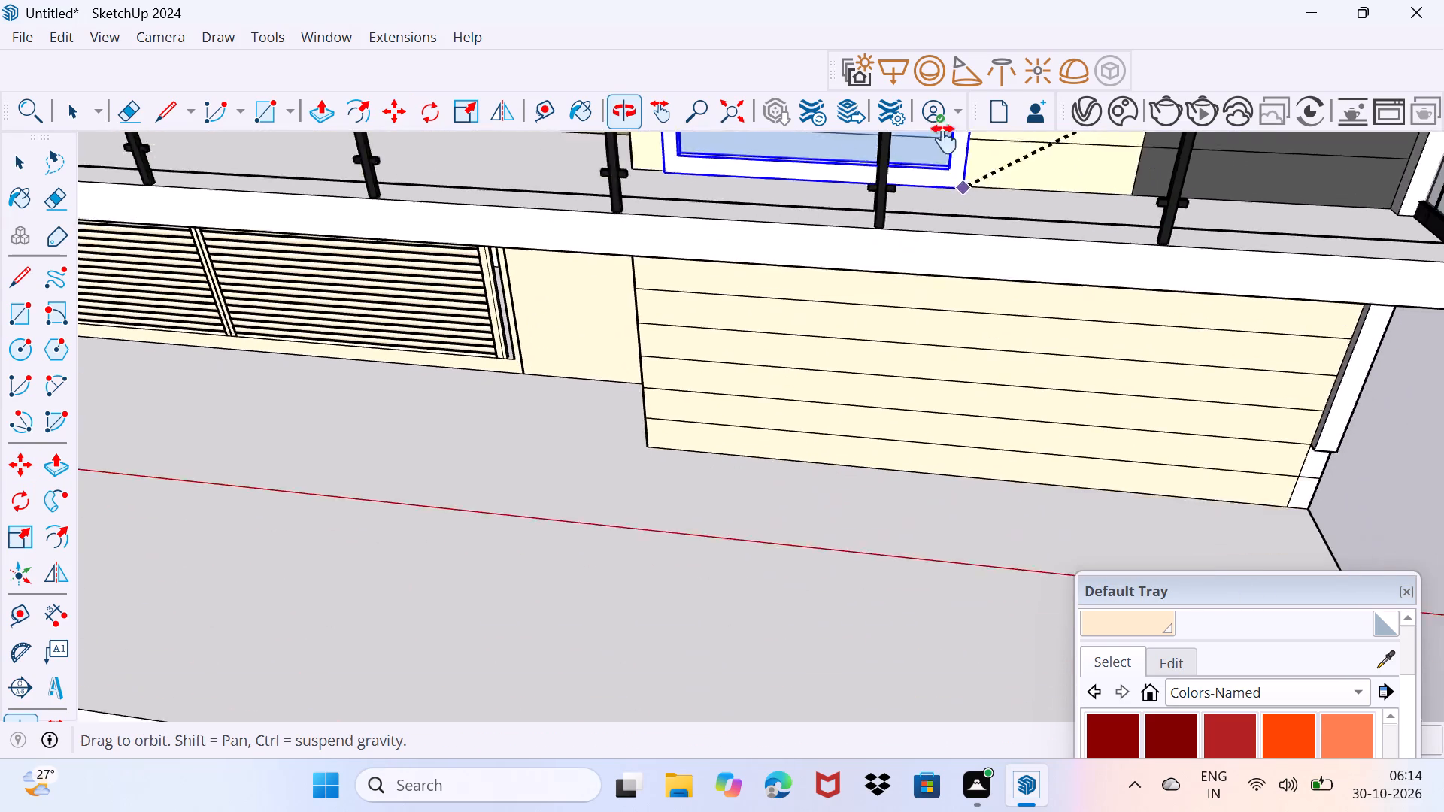
{"action": "middle_click_drag", "start_coordinate": [944, 139], "coordinate": [944, 144], "text": "shift"}
{"action": "scroll", "coordinate": [1097, 392], "scroll_direction": "up", "scroll_amount": 4}
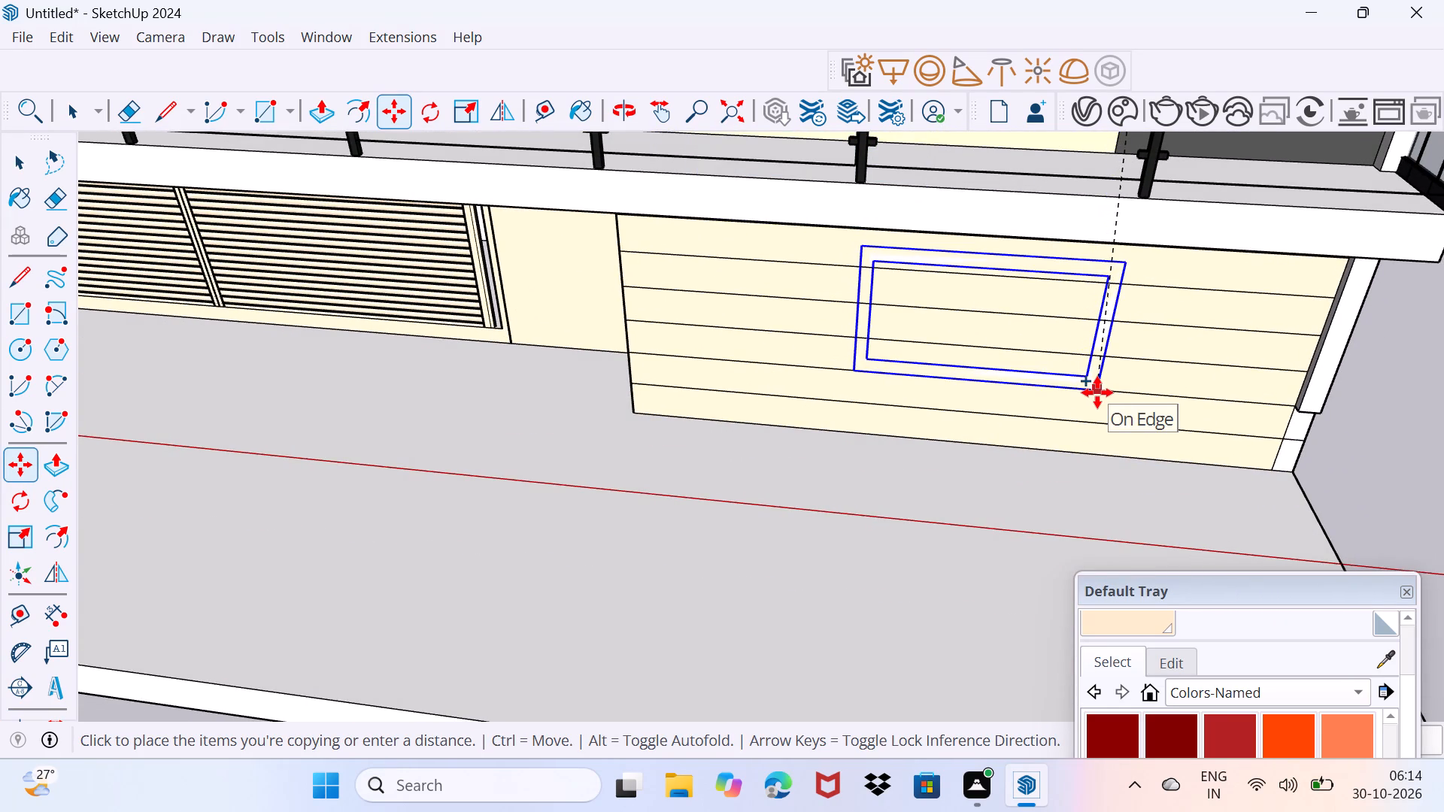
{"action": "left_click", "coordinate": [563, 593]}
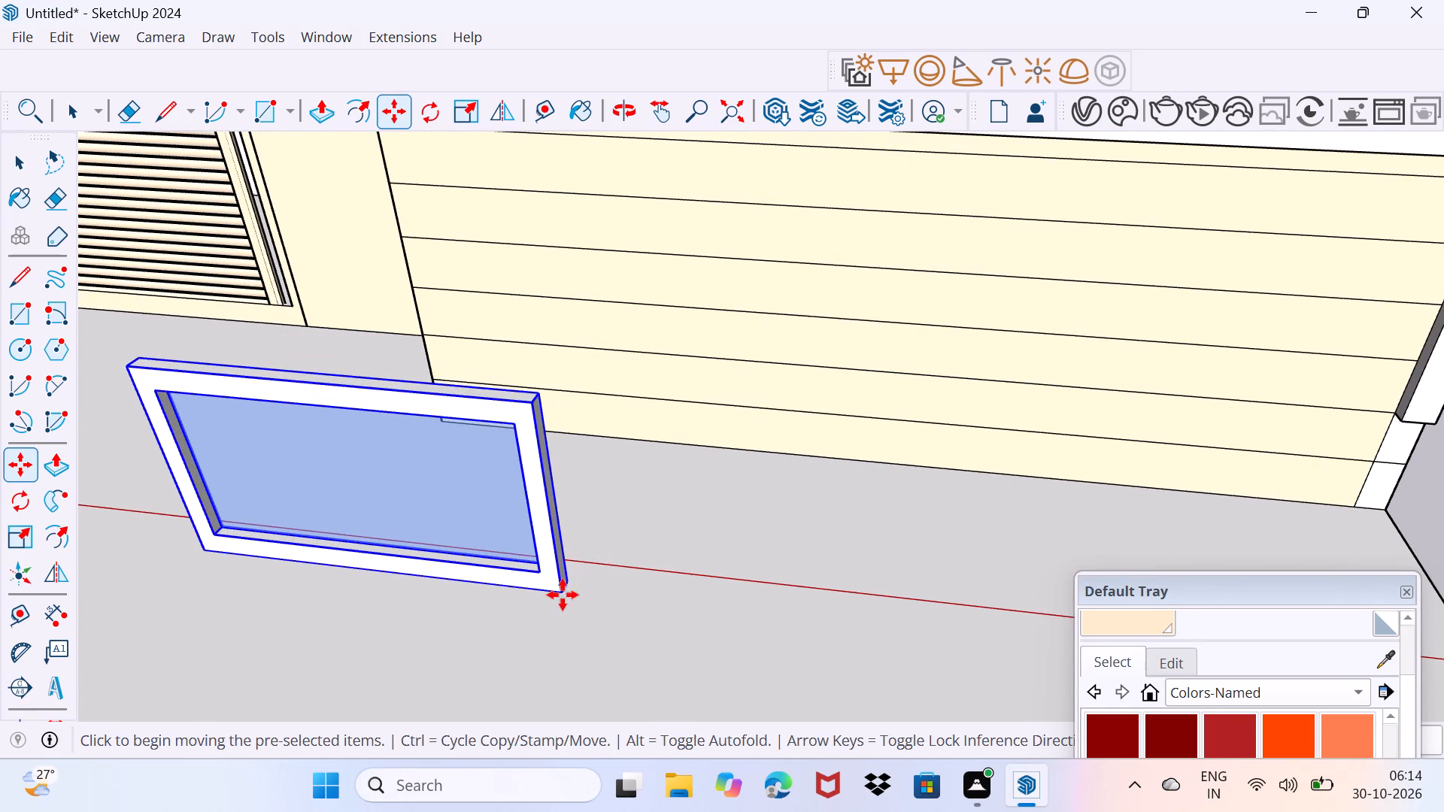
{"action": "middle_click_drag", "start_coordinate": [666, 580], "coordinate": [545, 611]}
{"action": "middle_click_drag", "start_coordinate": [569, 610], "coordinate": [634, 548]}
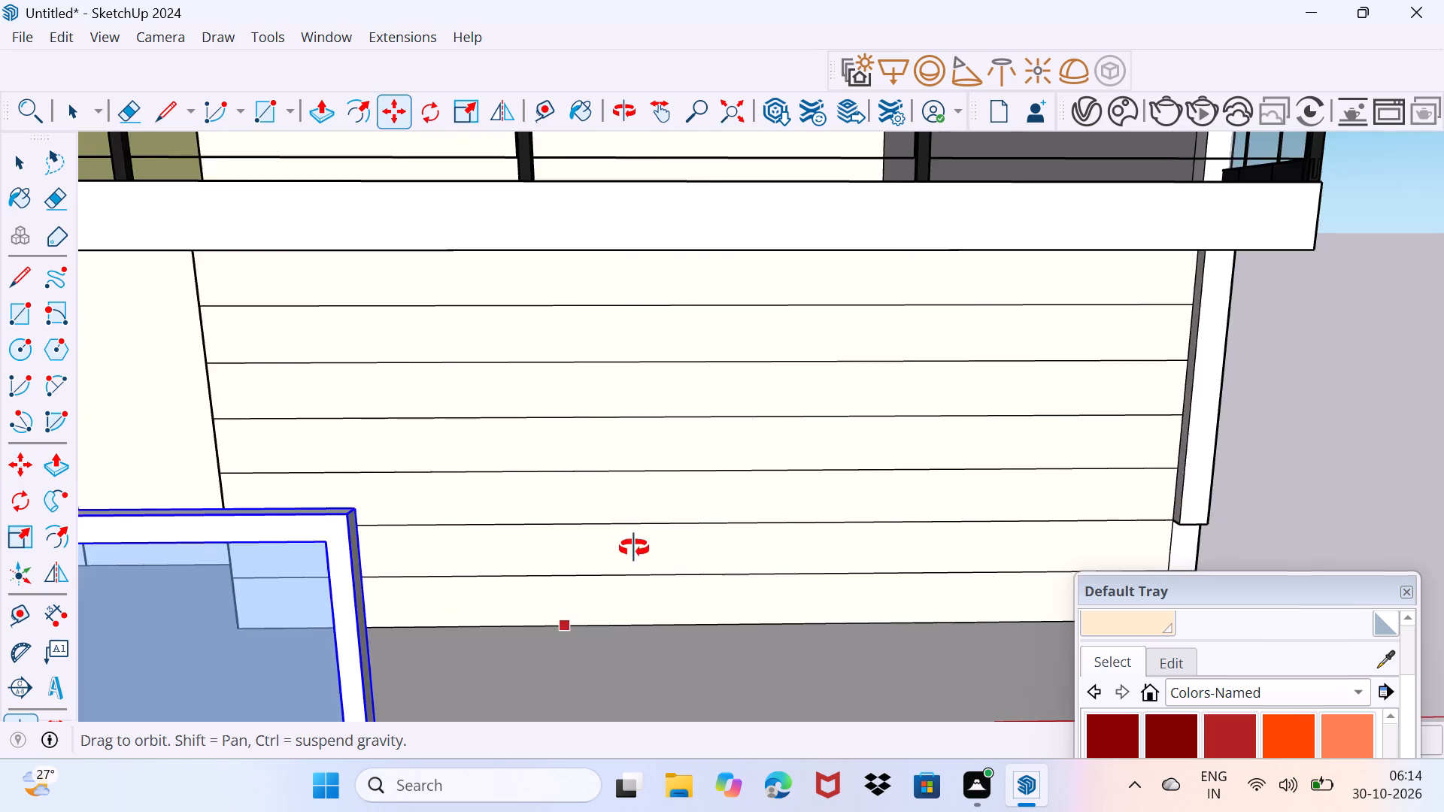
{"action": "middle_click_drag", "start_coordinate": [634, 548], "coordinate": [657, 498]}
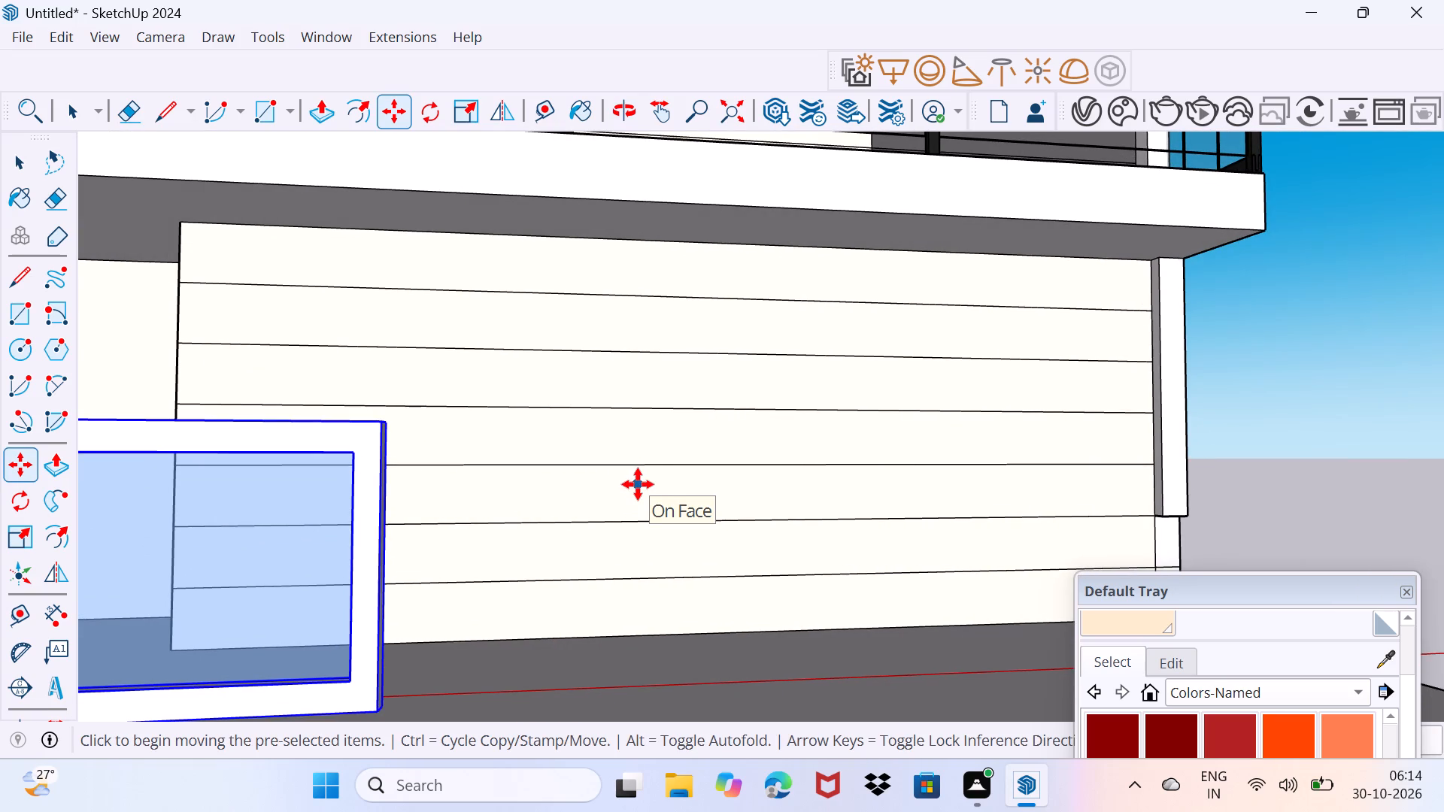
Draw a rectangle two planks high near the middle of the ground-floor plank wall, covering the third and fourth planks from the top.
{"action": "key", "text": "r"}
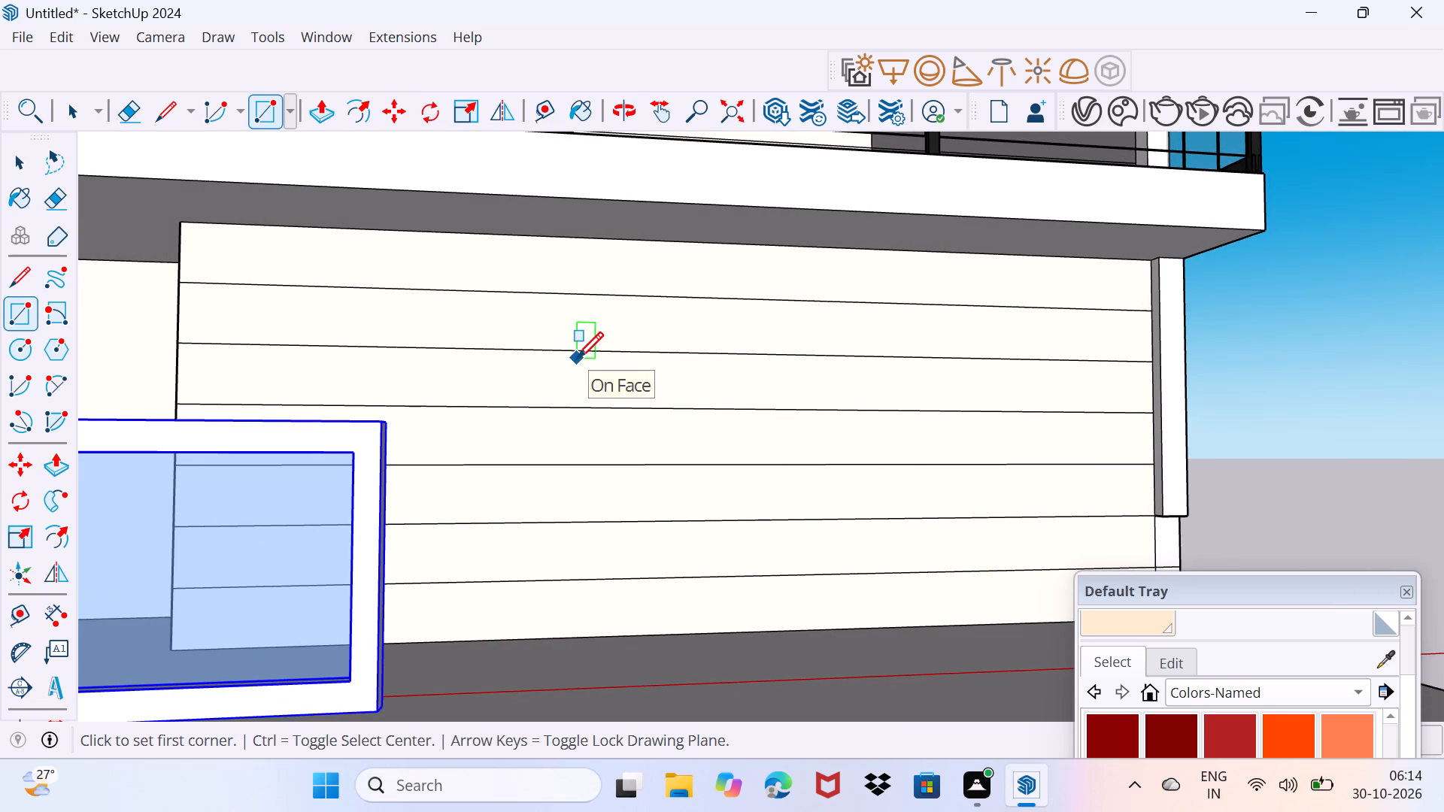
{"action": "left_click", "coordinate": [562, 355]}
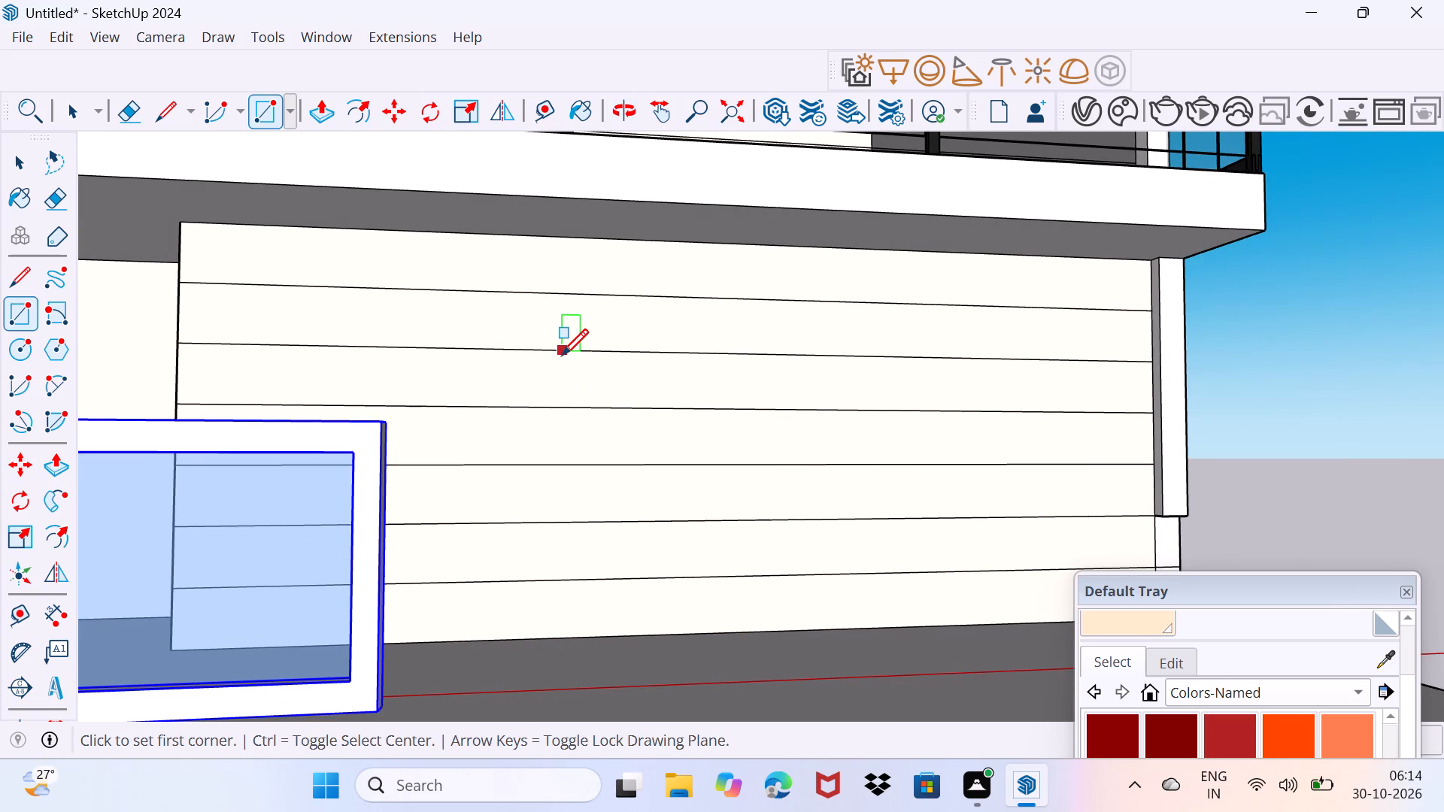
{"action": "left_click", "coordinate": [820, 462]}
Erase the plank line crossing the middle of the rectangle drawn on the ground-floor plank wall.
{"action": "key", "text": "space"}
{"action": "left_click", "coordinate": [683, 411]}
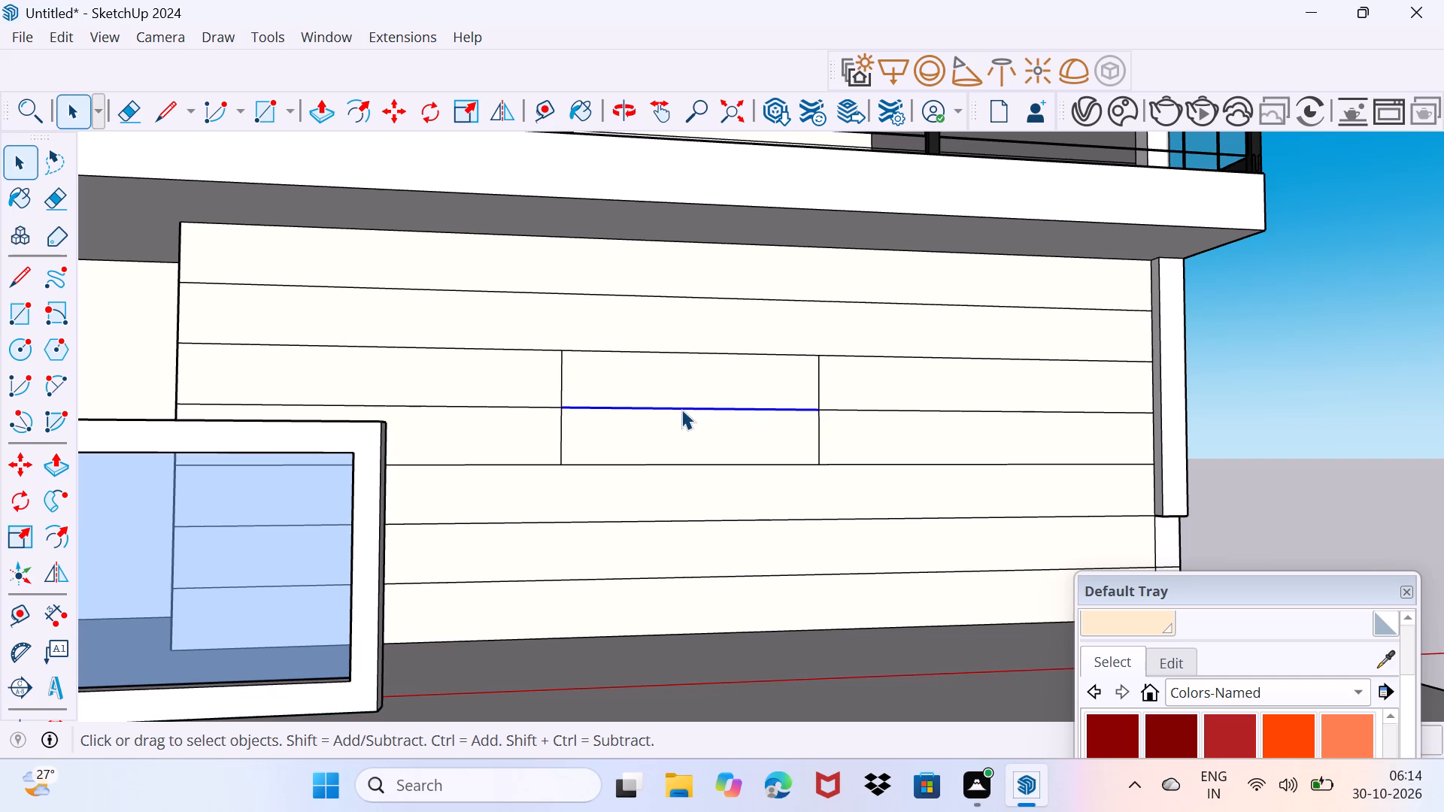
{"action": "key", "text": "e"}
{"action": "left_click", "coordinate": [681, 409]}
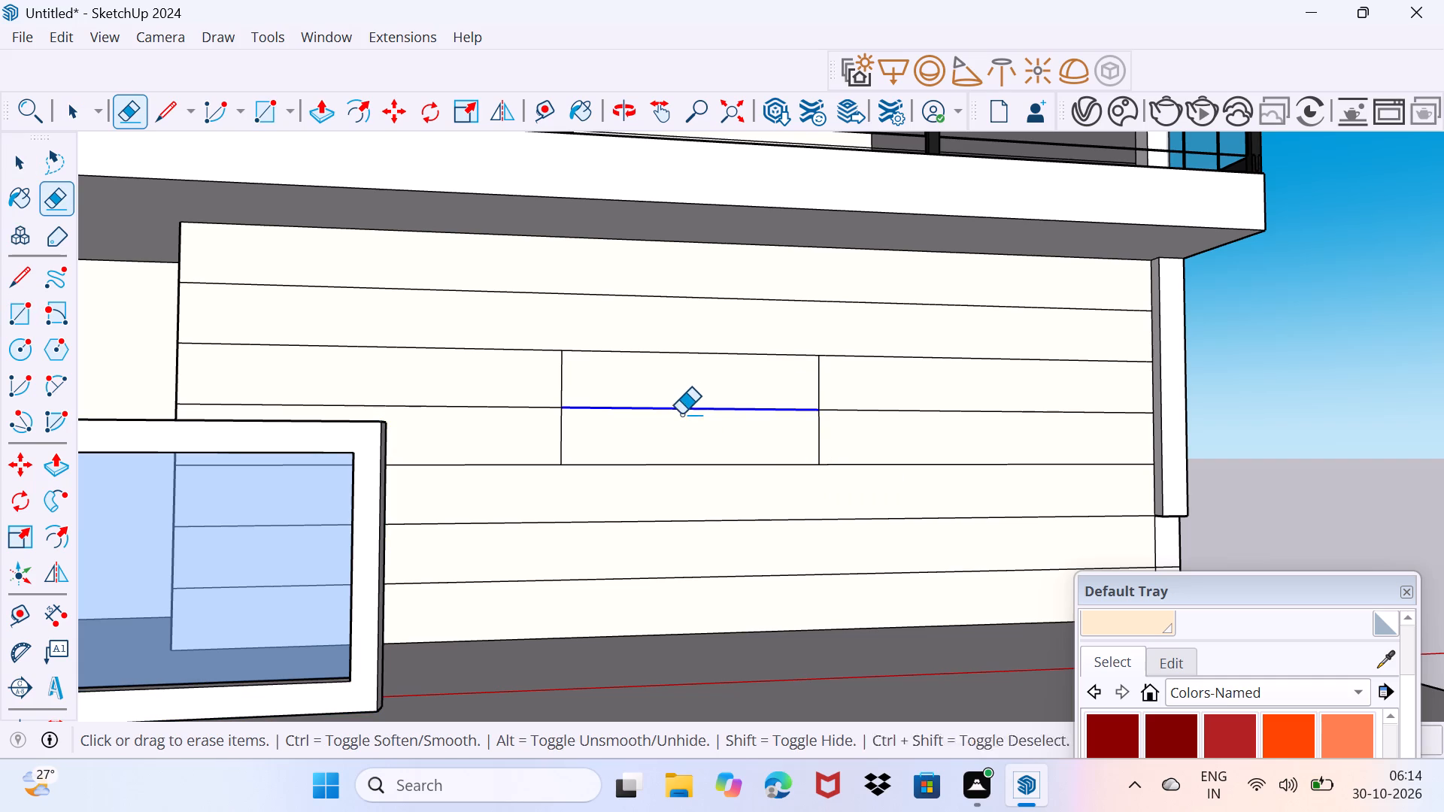
Push the rectangle's face into the ground-floor plank wall to form a shallow recessed window opening.
{"action": "key", "text": "space"}
{"action": "left_click", "coordinate": [368, 680]}
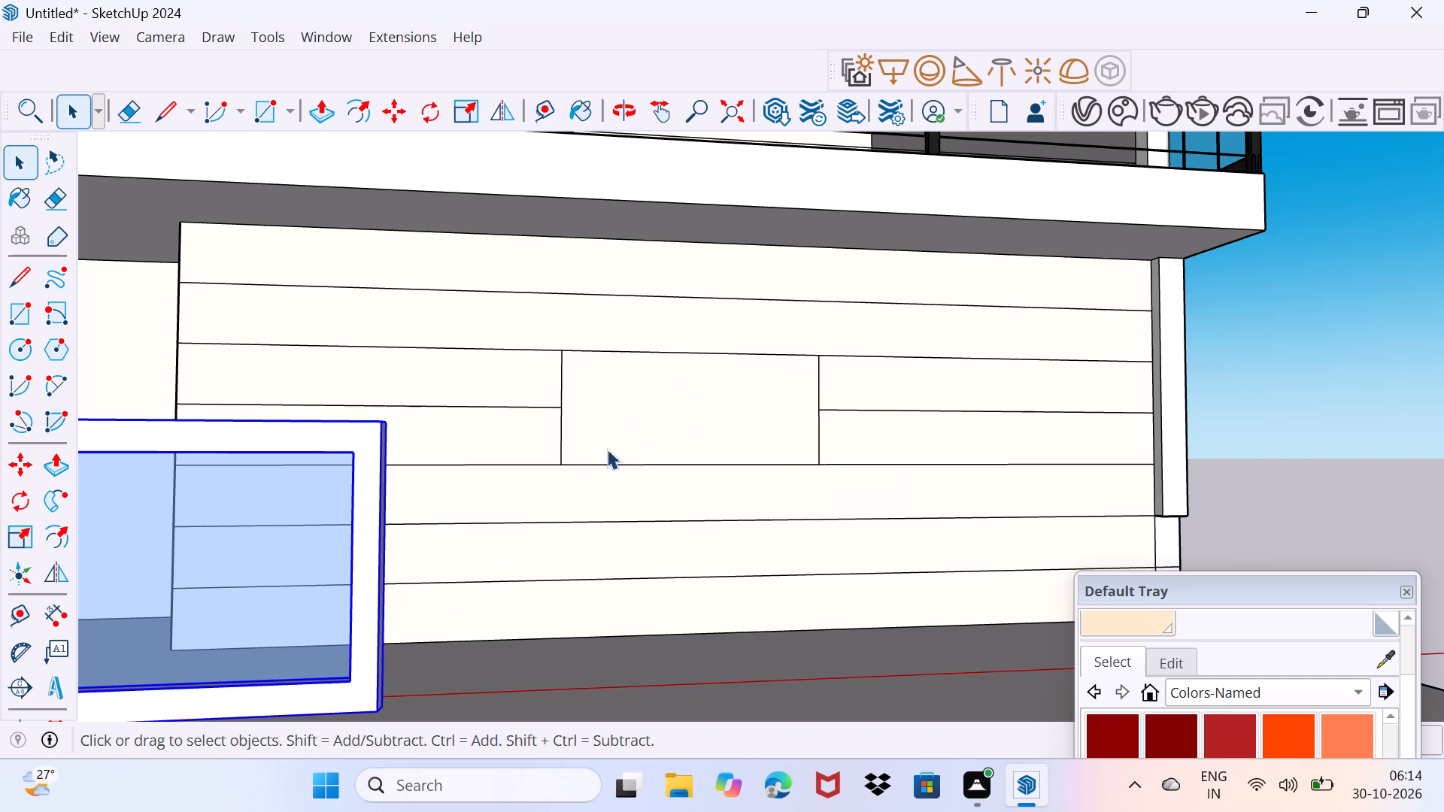
{"action": "left_click", "coordinate": [631, 426]}
{"action": "key", "text": "p"}
{"action": "left_click", "coordinate": [631, 426]}
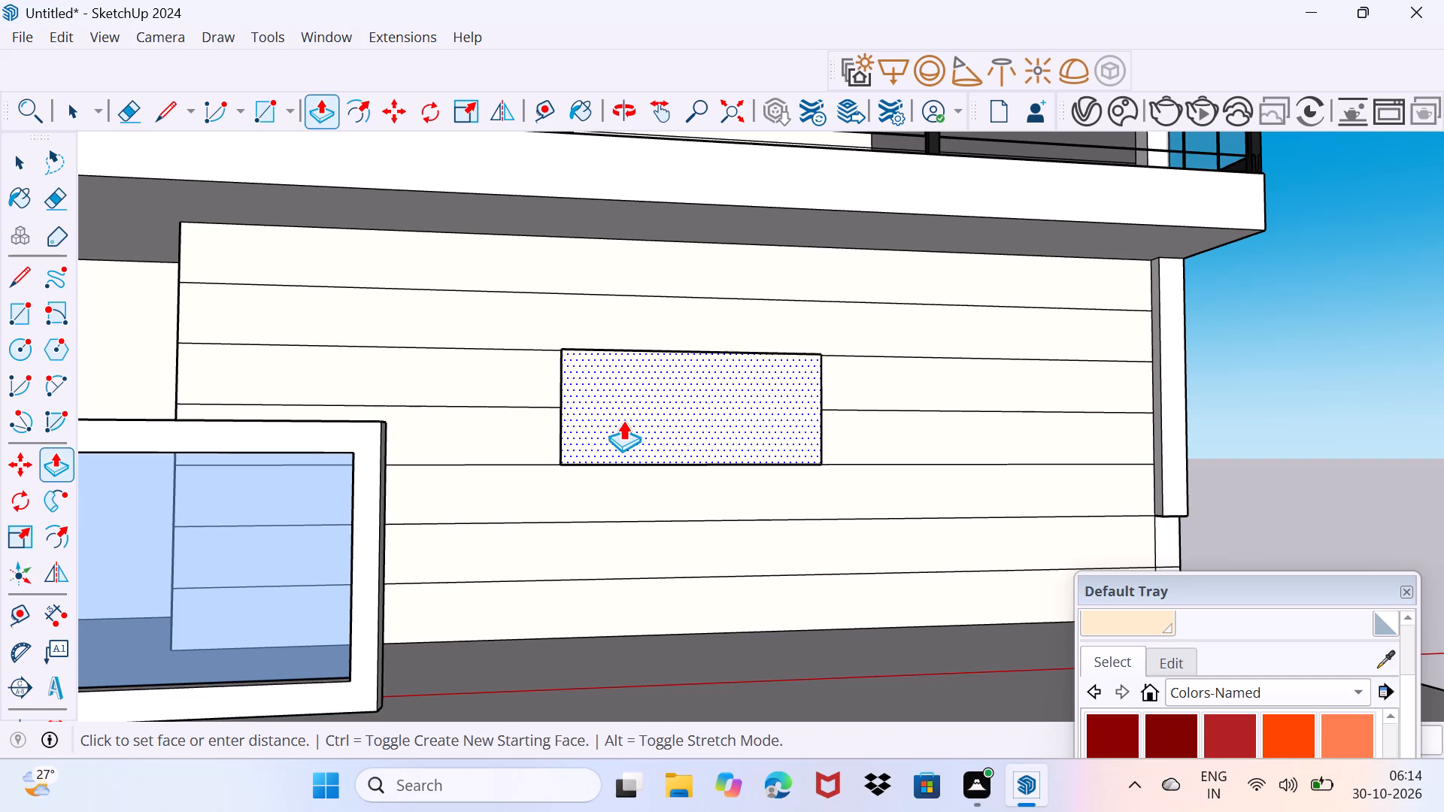
{"action": "middle_click_drag", "start_coordinate": [636, 423], "coordinate": [628, 435]}
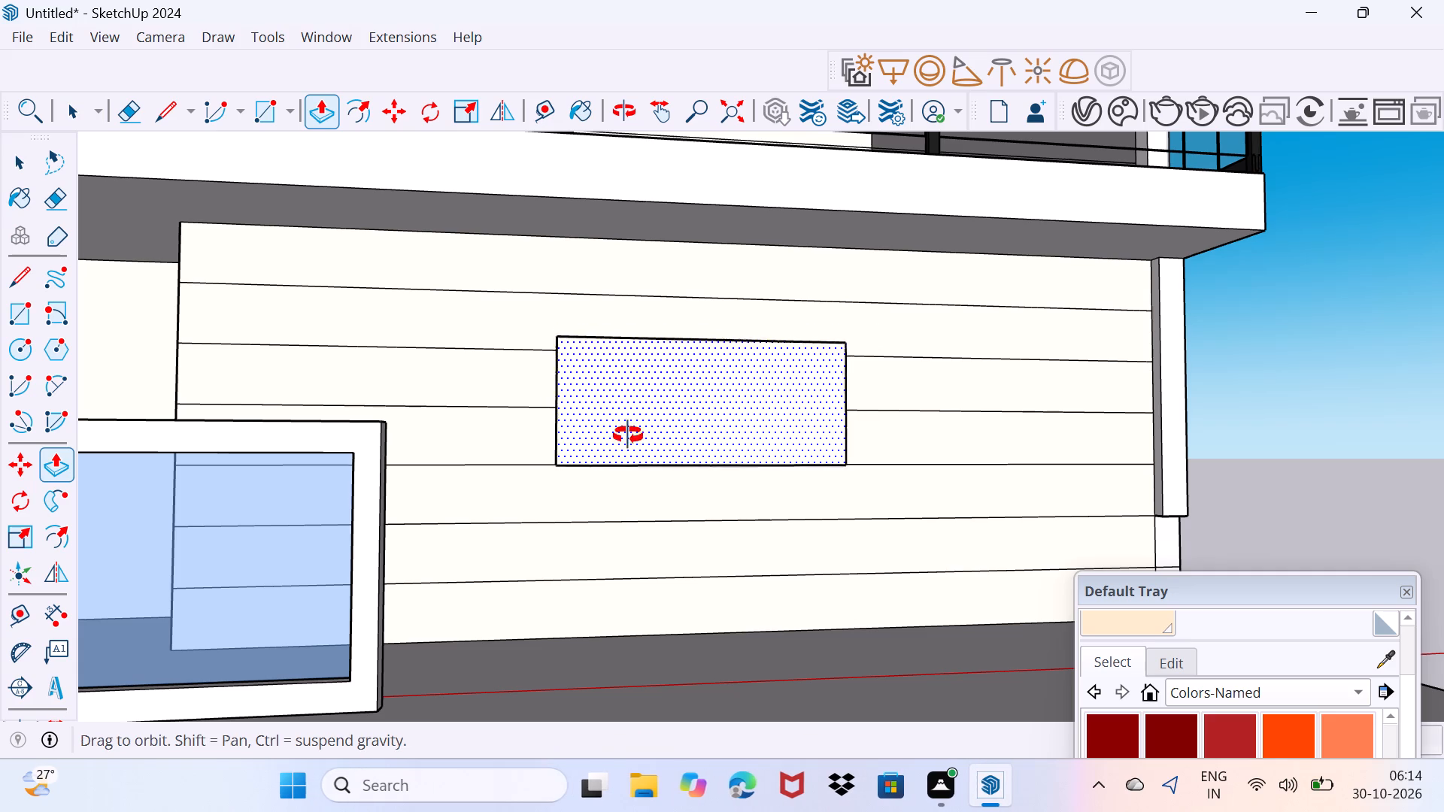
{"action": "middle_click_drag", "start_coordinate": [628, 435], "coordinate": [426, 502]}
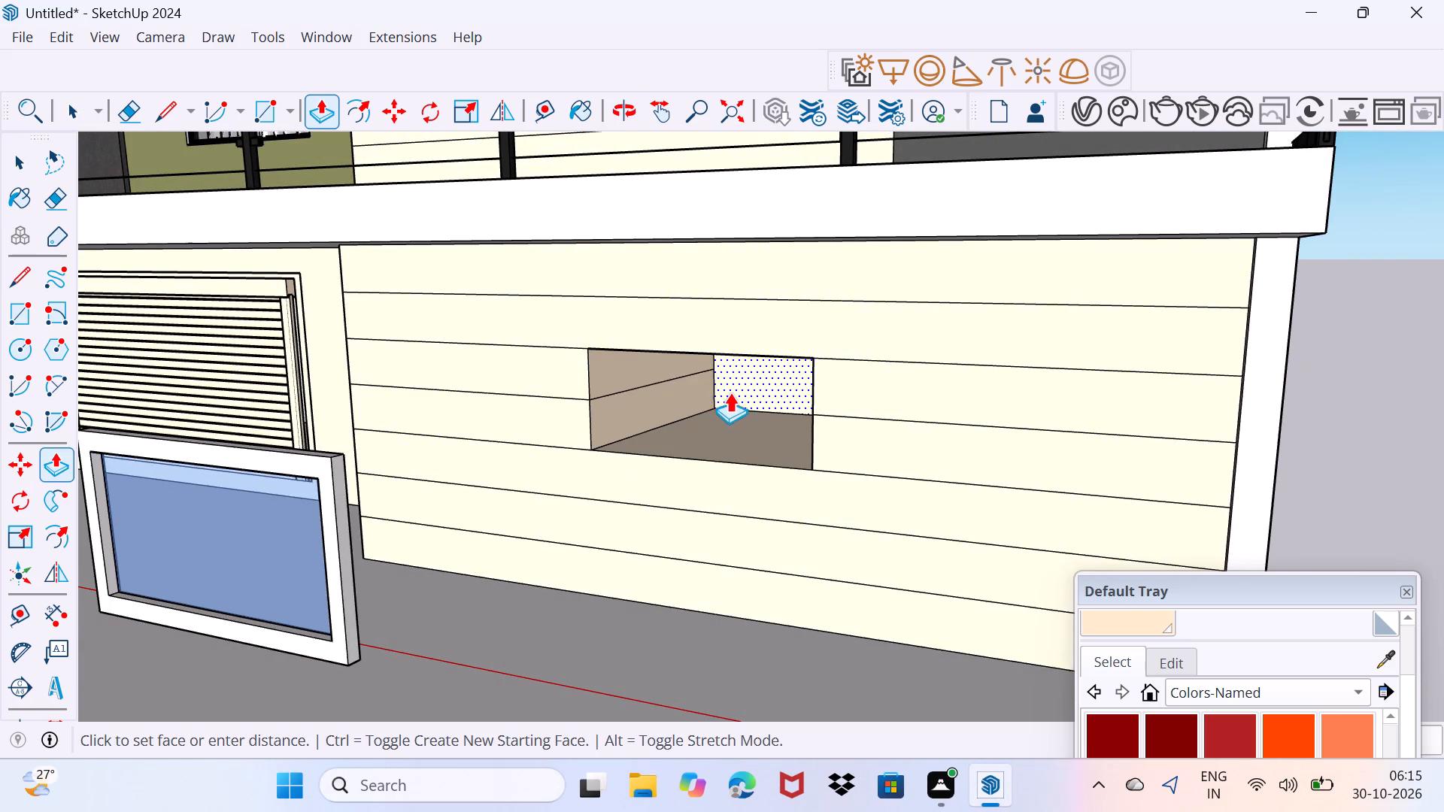
{"action": "left_click", "coordinate": [696, 400]}
{"action": "key", "text": "space"}
{"action": "left_click_drag", "start_coordinate": [667, 432], "coordinate": [691, 401]}
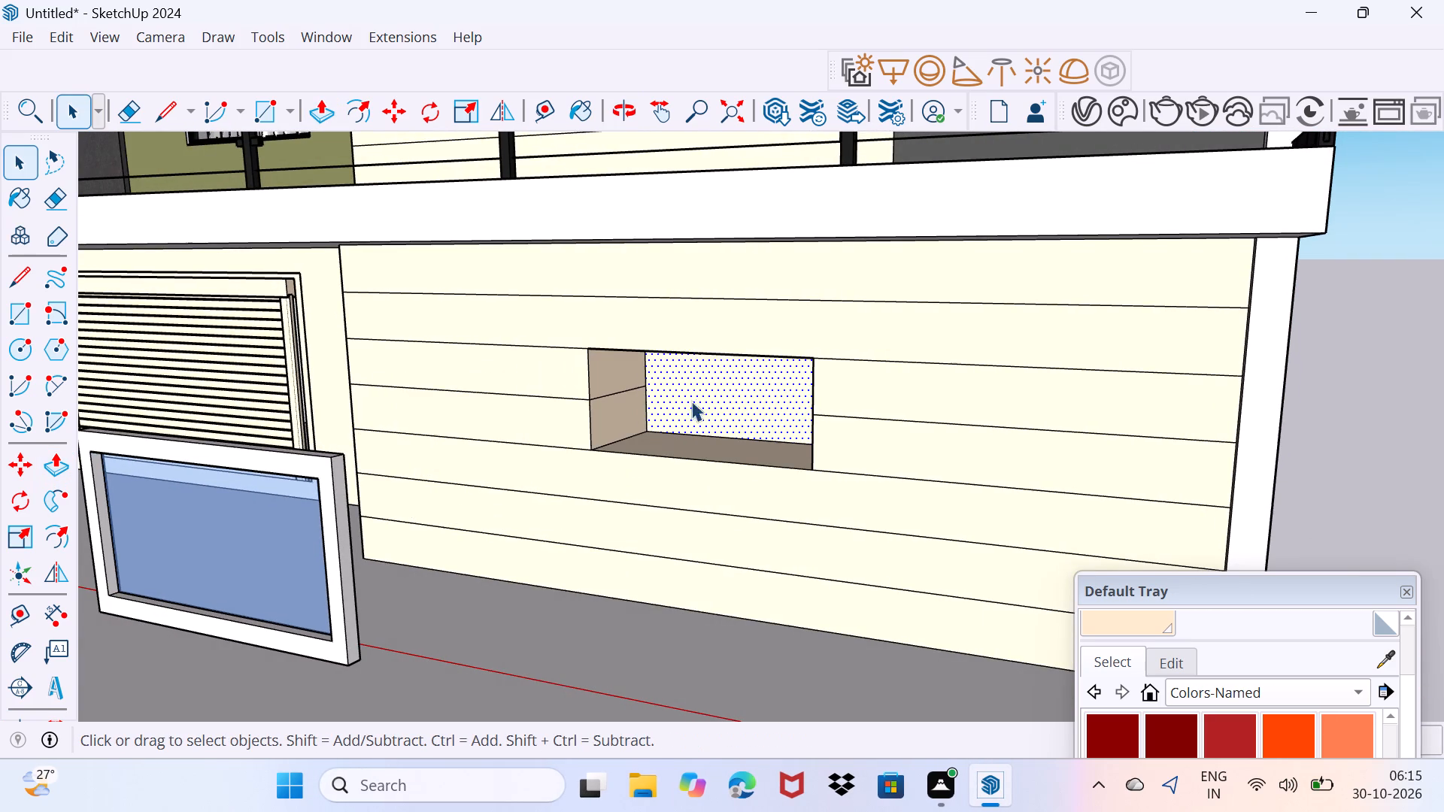
{"action": "left_click_drag", "start_coordinate": [691, 401], "coordinate": [693, 395]}
Move the copied window by its lower front corner onto the matching lower corner of the opening in the planks.
{"action": "left_click", "coordinate": [336, 646]}
{"action": "key", "text": "m"}
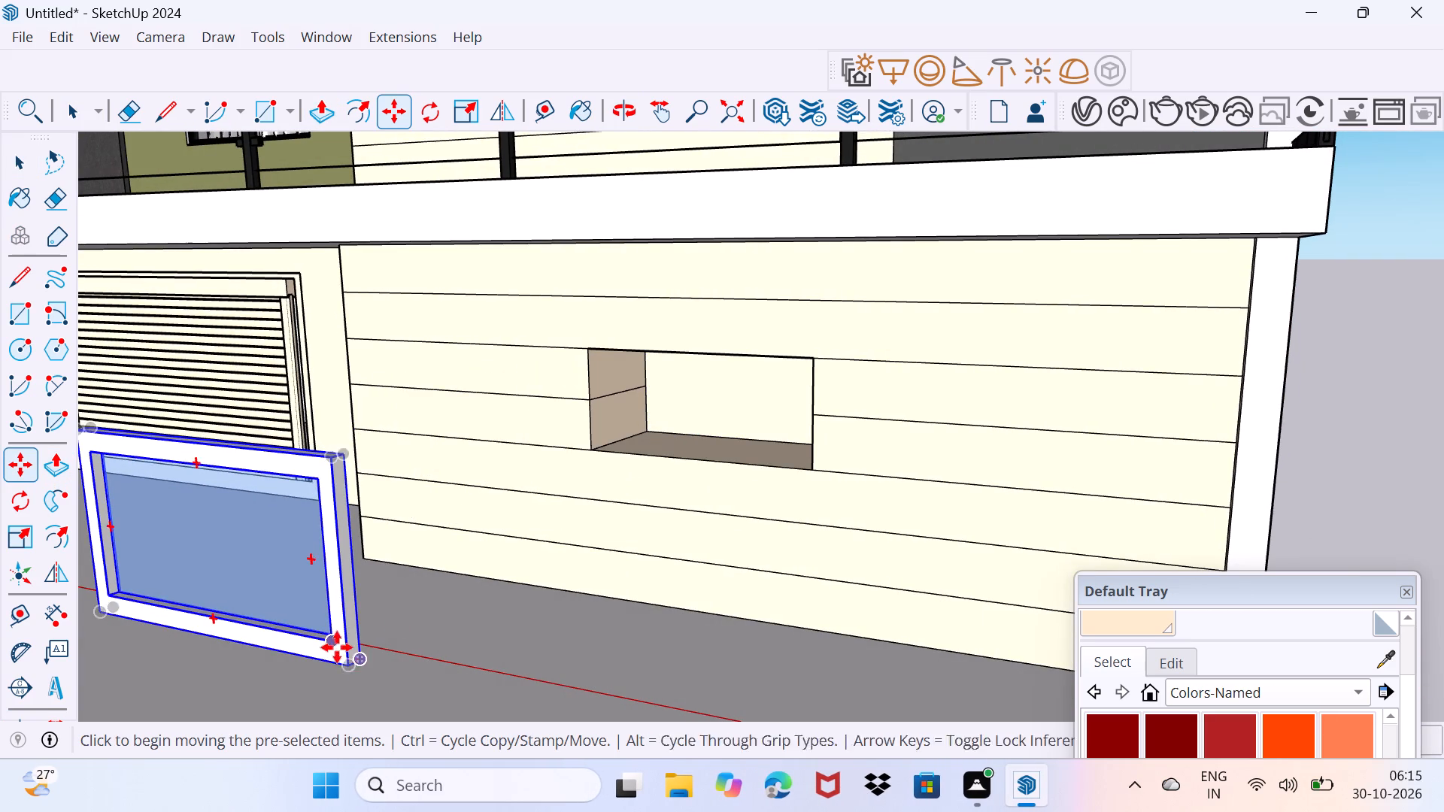
{"action": "left_click", "coordinate": [353, 665]}
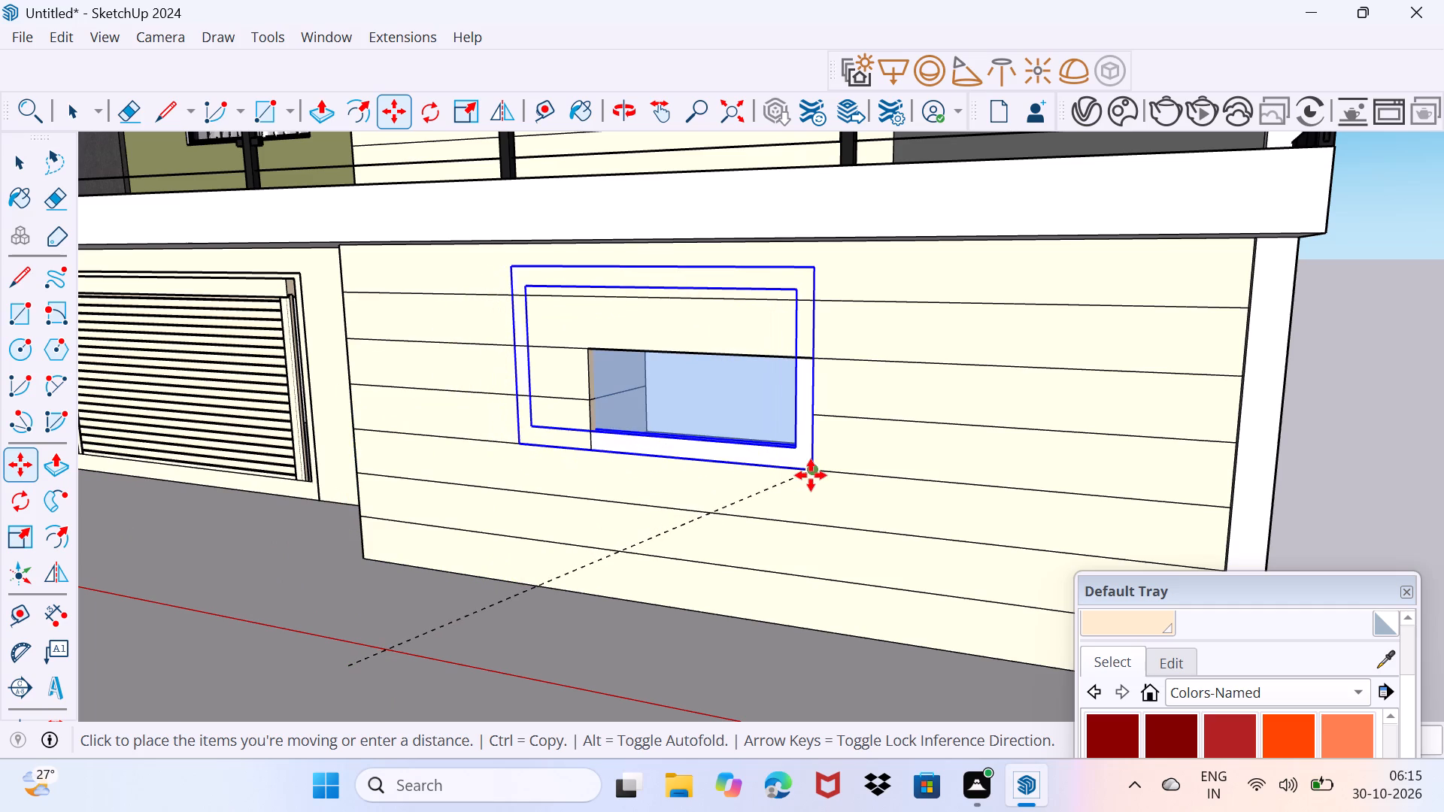
{"action": "left_click", "coordinate": [811, 475]}
Scale the copied window down in height and width so its frame fits the two-plank-high opening.
{"action": "key", "text": "s"}
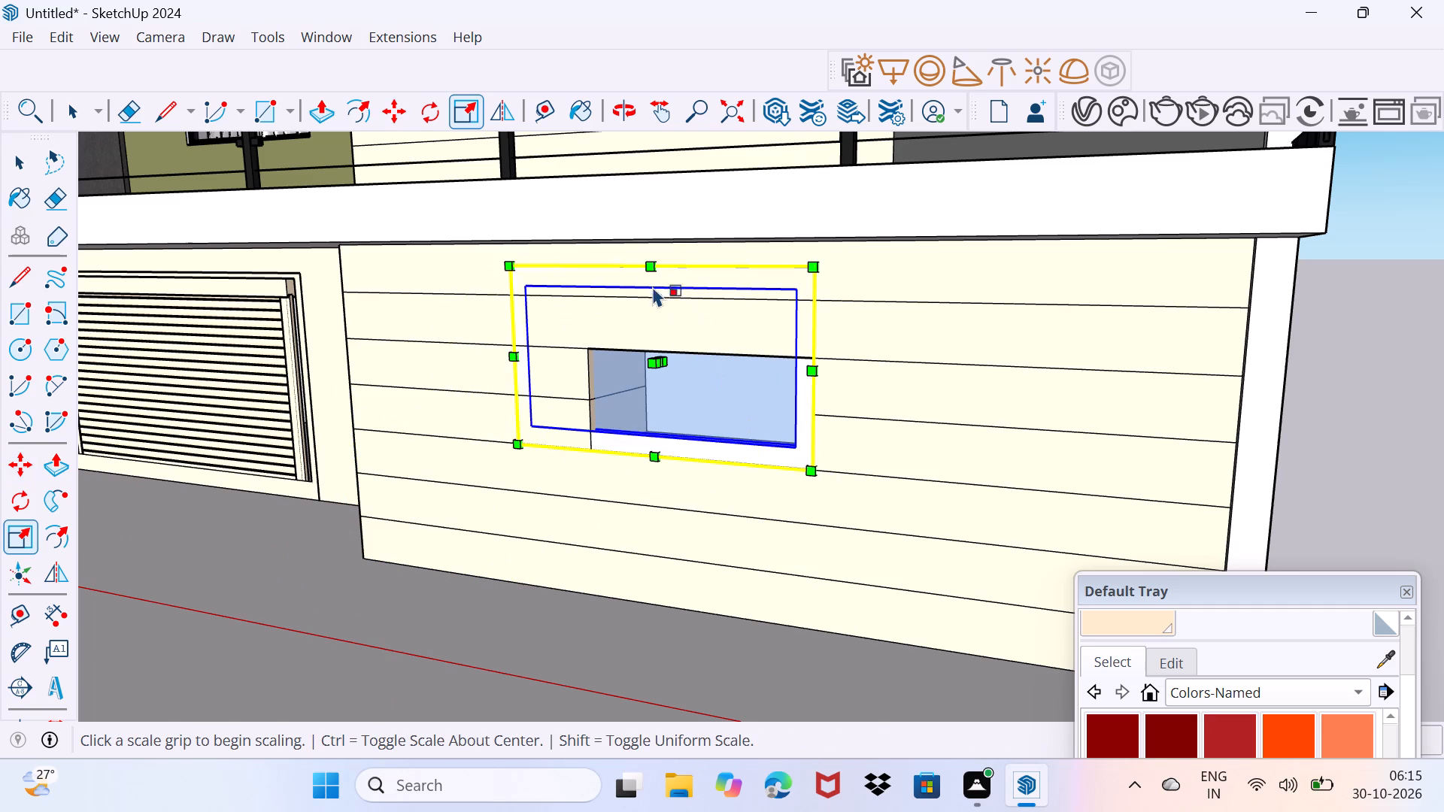
{"action": "left_click_drag", "start_coordinate": [663, 269], "coordinate": [670, 317]}
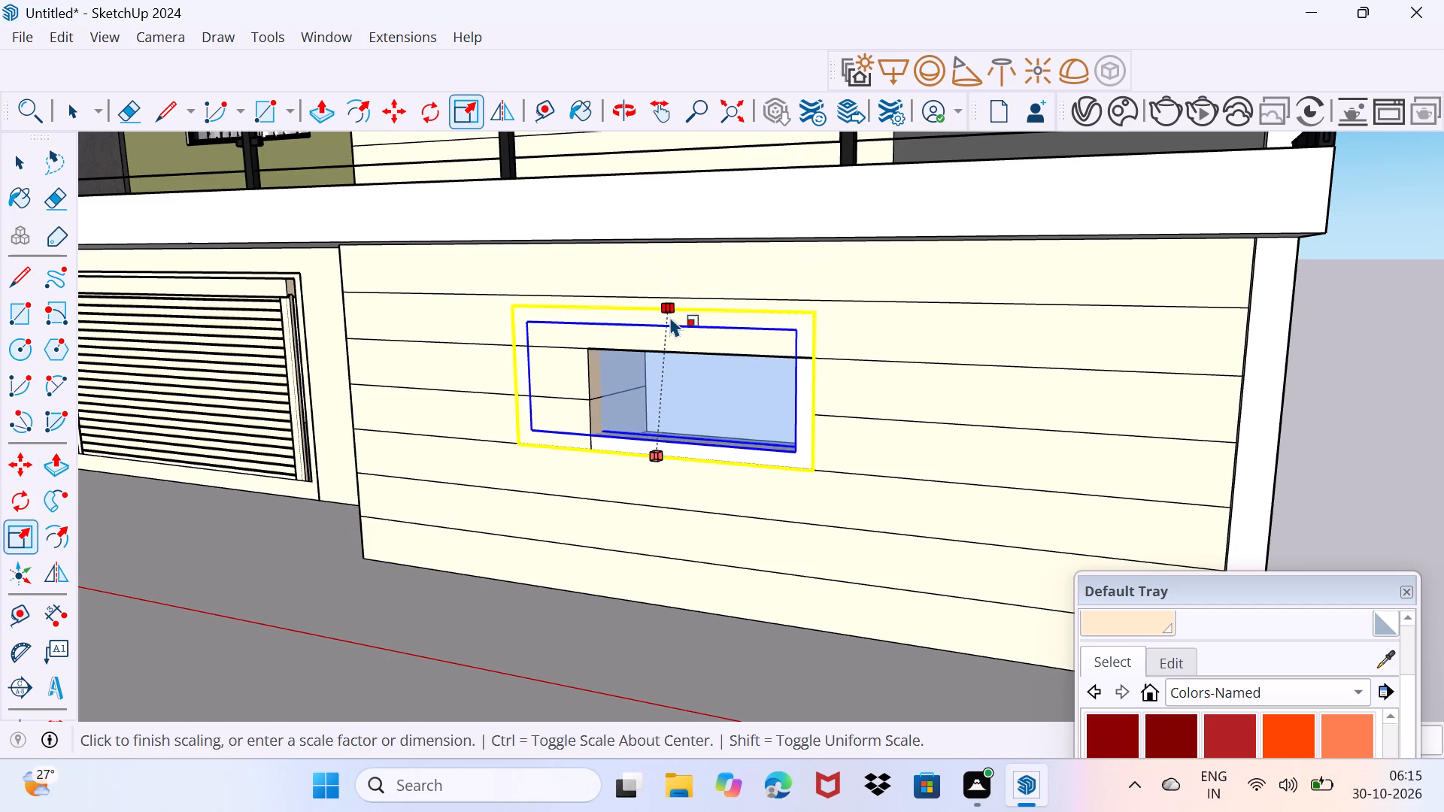
{"action": "left_click_drag", "start_coordinate": [670, 317], "coordinate": [676, 356]}
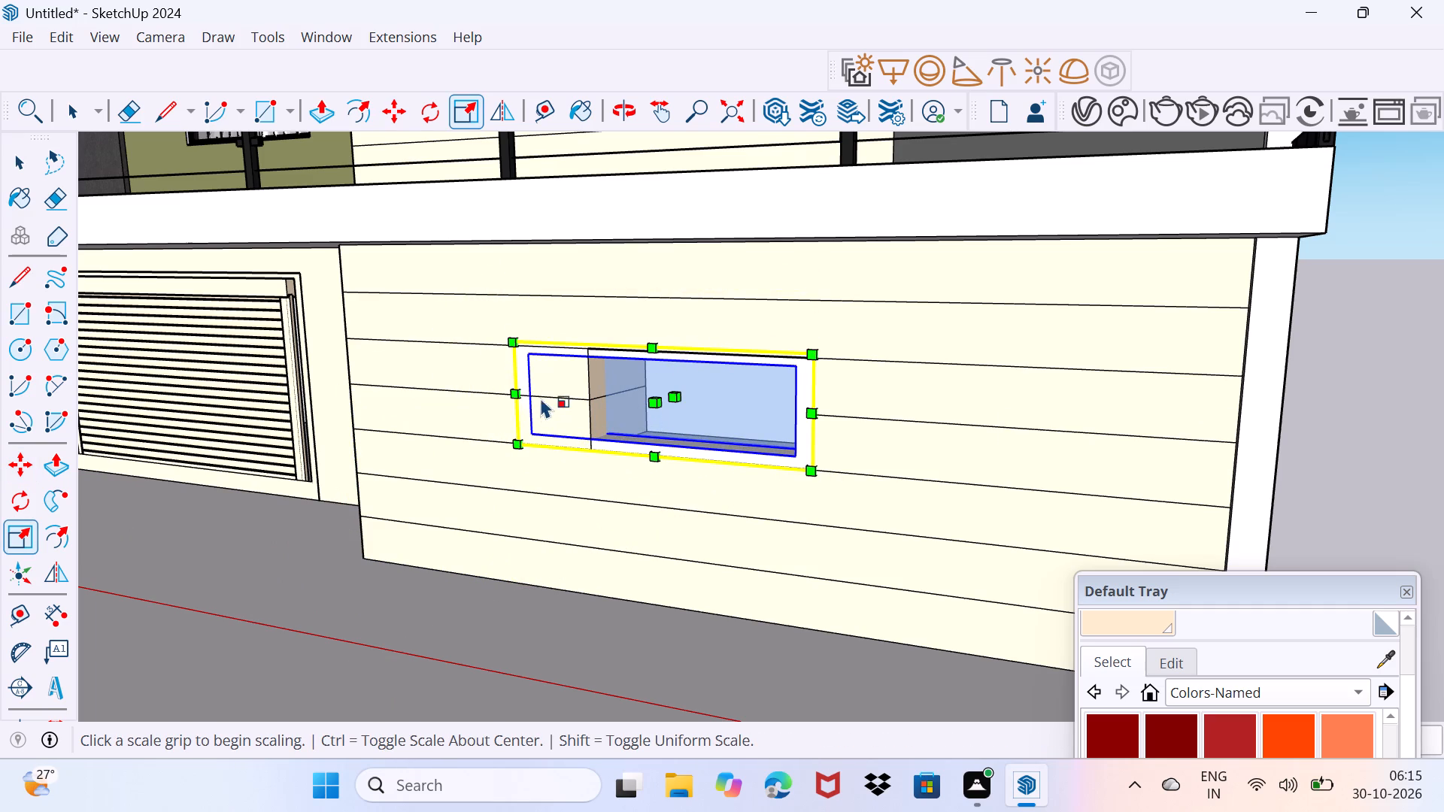
{"action": "left_click_drag", "start_coordinate": [538, 387], "coordinate": [616, 401]}
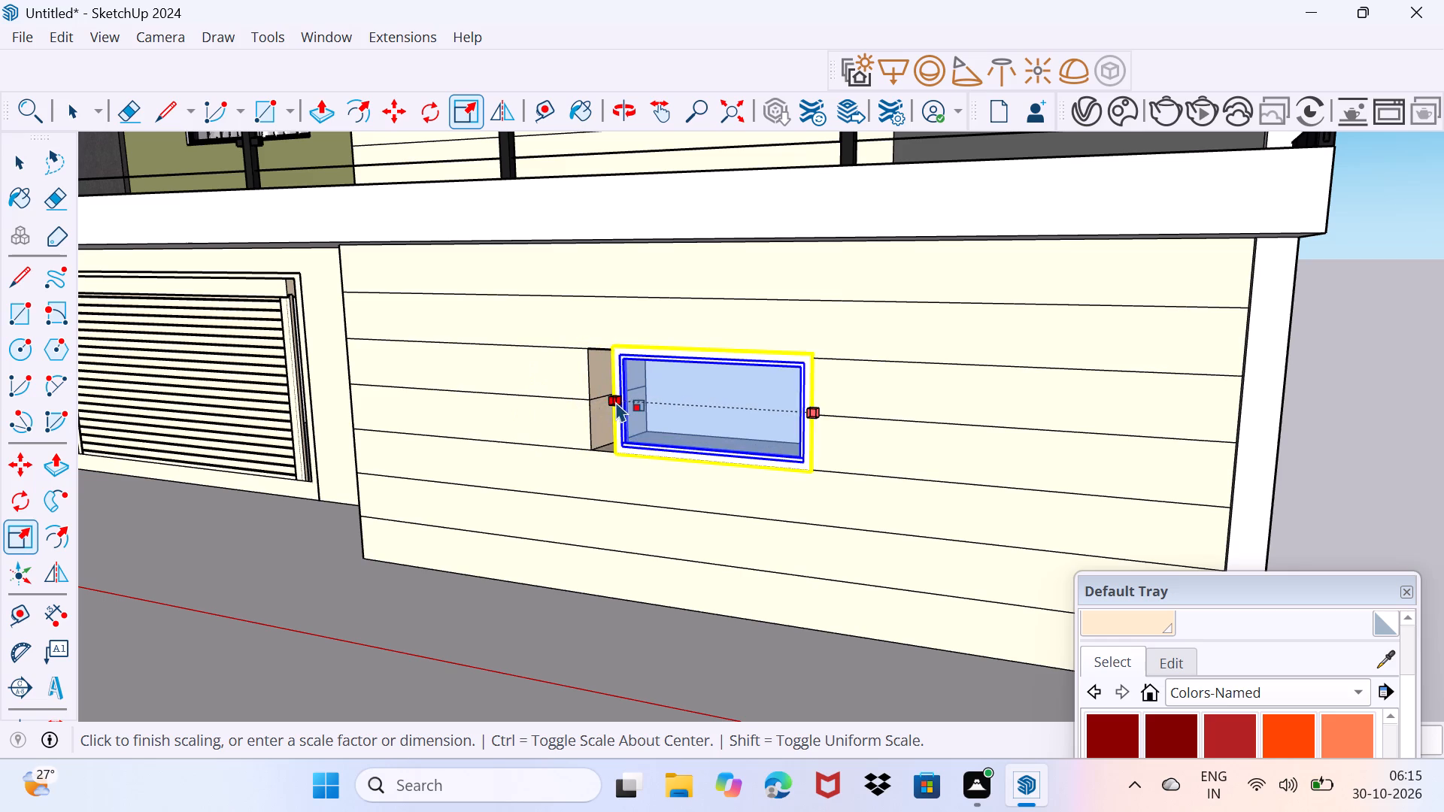
{"action": "left_click_drag", "start_coordinate": [616, 401], "coordinate": [595, 396]}
{"action": "key", "text": "space"}
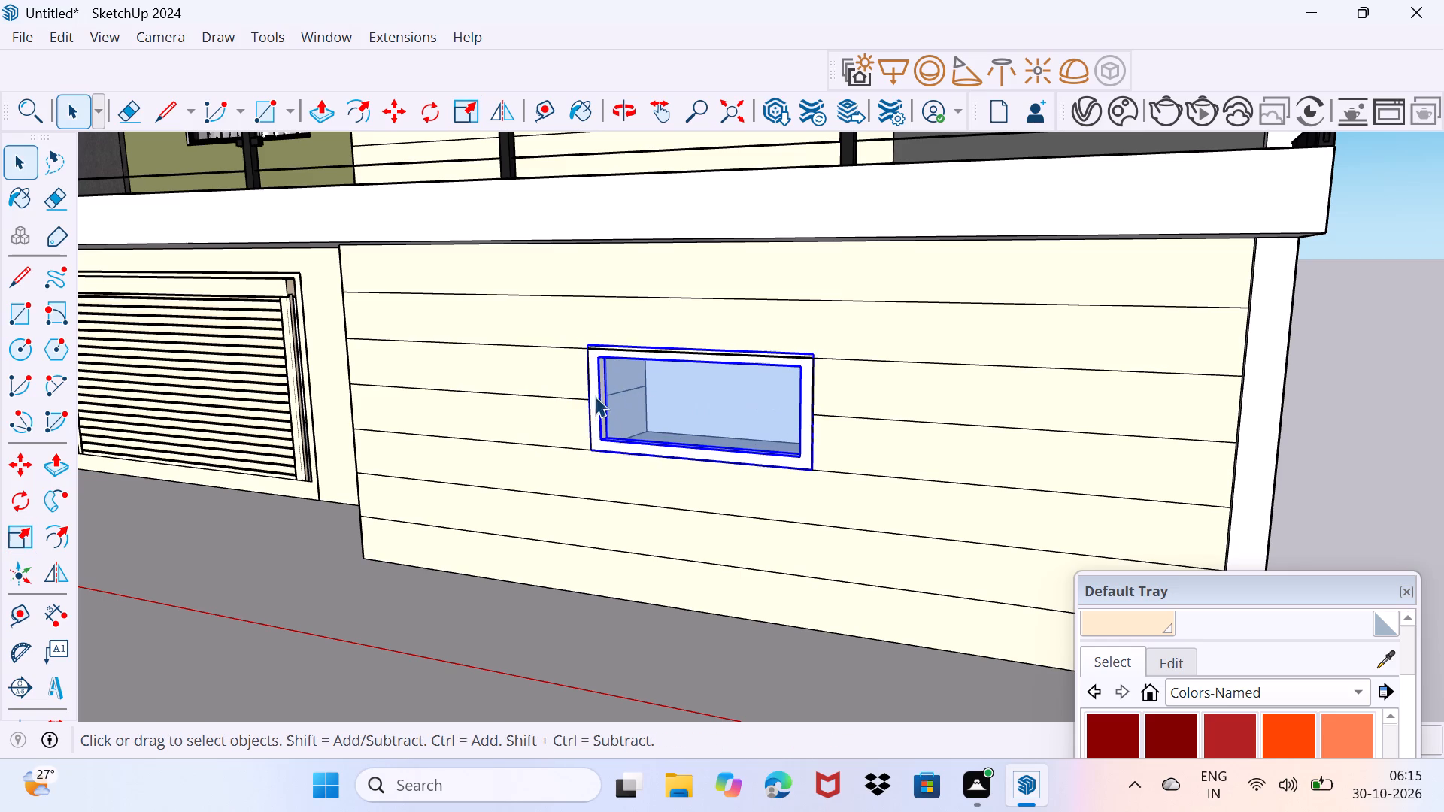
{"action": "left_click_drag", "start_coordinate": [595, 481], "coordinate": [617, 445]}
Paint the olive-green walls around the curtained windows on the first-floor and third-floor balconies with the pale peach-cream colour.
{"action": "middle_click_drag", "start_coordinate": [473, 484], "coordinate": [732, 366]}
{"action": "scroll", "coordinate": [732, 366], "scroll_direction": "down", "scroll_amount": 2}
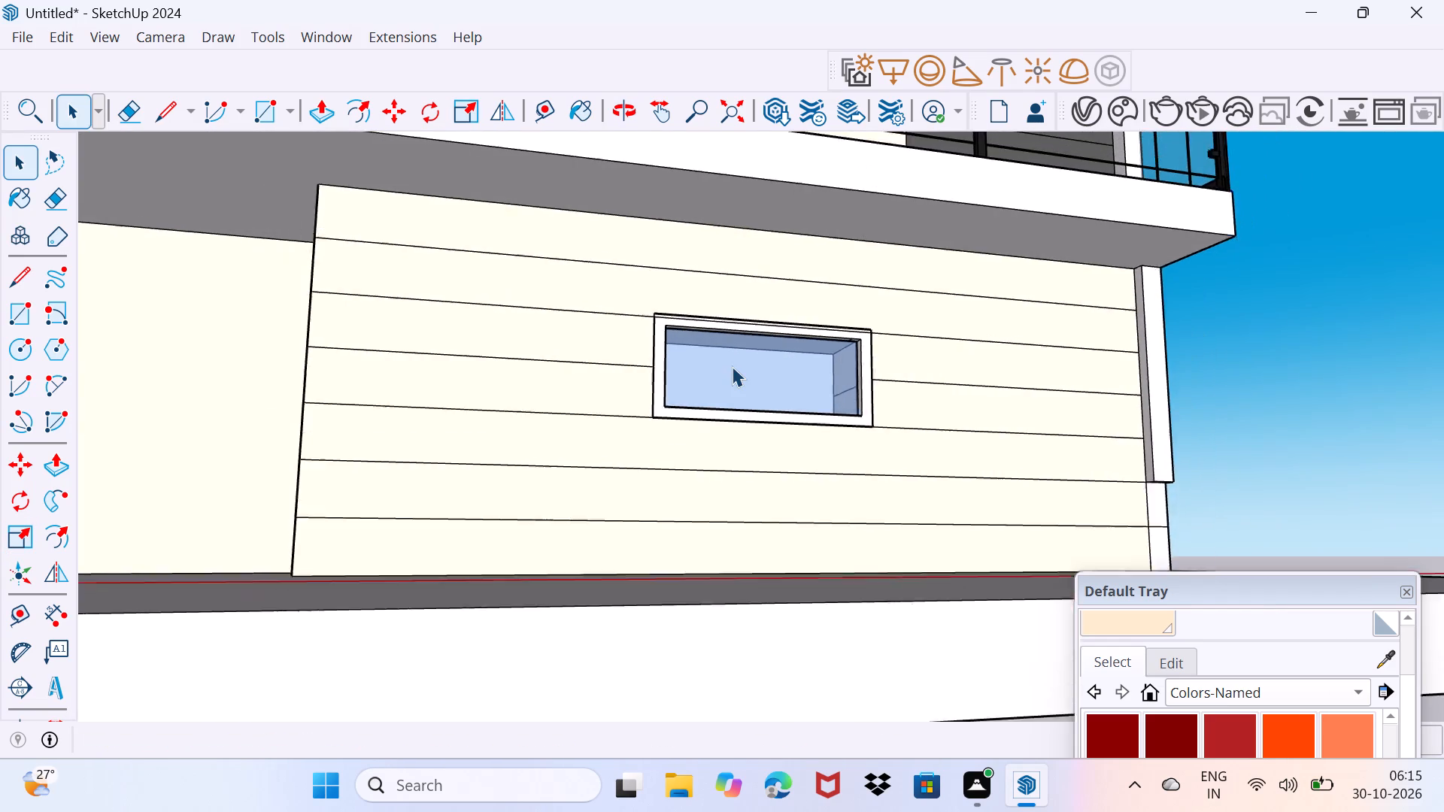
{"action": "scroll", "coordinate": [732, 366], "scroll_direction": "down", "scroll_amount": 5}
{"action": "middle_click_drag", "start_coordinate": [626, 350], "coordinate": [461, 426]}
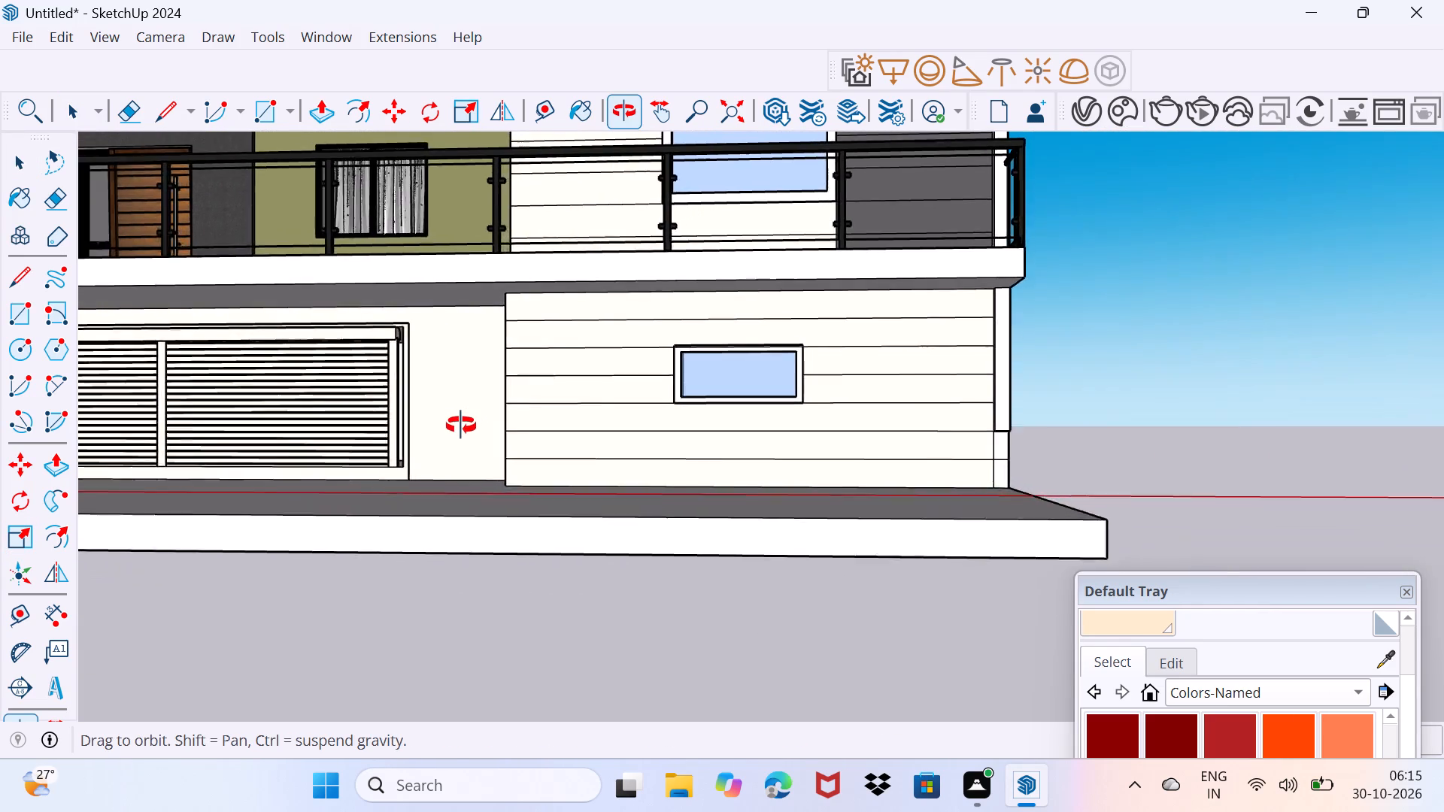
{"action": "middle_click_drag", "start_coordinate": [461, 426], "coordinate": [830, 475]}
{"action": "scroll", "coordinate": [830, 474], "scroll_direction": "down", "scroll_amount": 2}
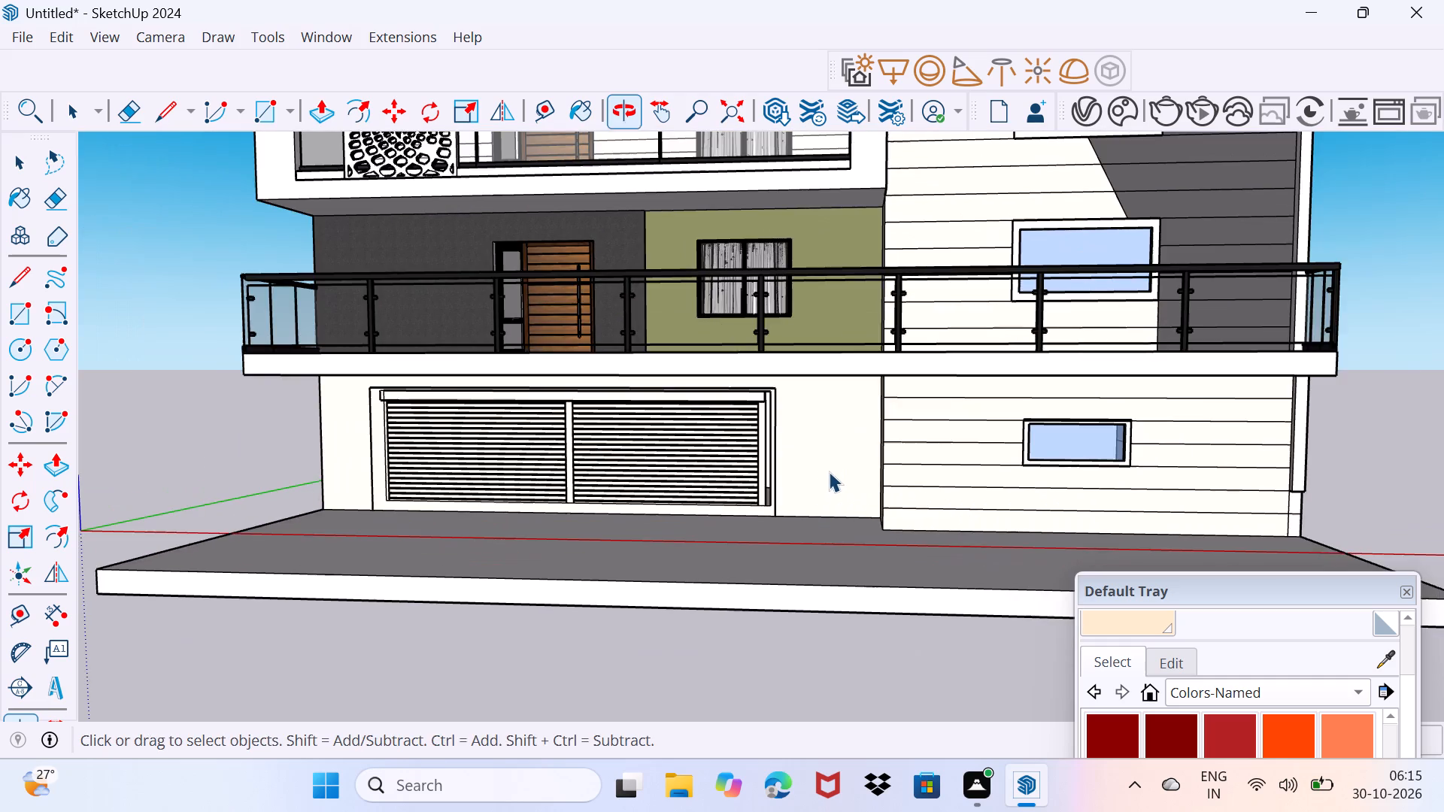
{"action": "scroll", "coordinate": [822, 465], "scroll_direction": "down", "scroll_amount": 2}
{"action": "middle_click_drag", "start_coordinate": [808, 463], "coordinate": [655, 583], "text": "shift"}
{"action": "scroll", "coordinate": [655, 568], "scroll_direction": "down", "scroll_amount": 3}
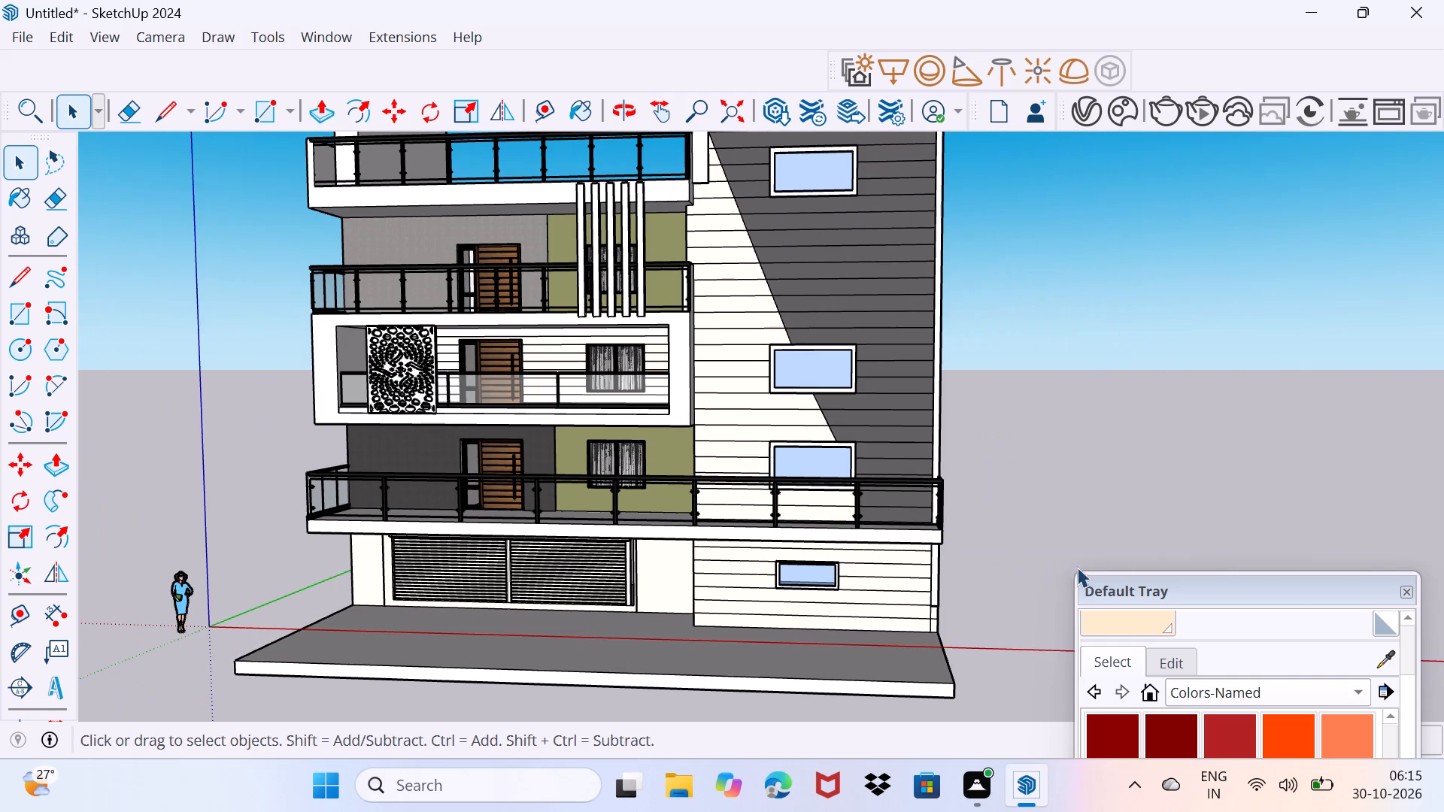
{"action": "left_click", "coordinate": [1133, 621]}
{"action": "scroll", "coordinate": [622, 456], "scroll_direction": "up", "scroll_amount": 8}
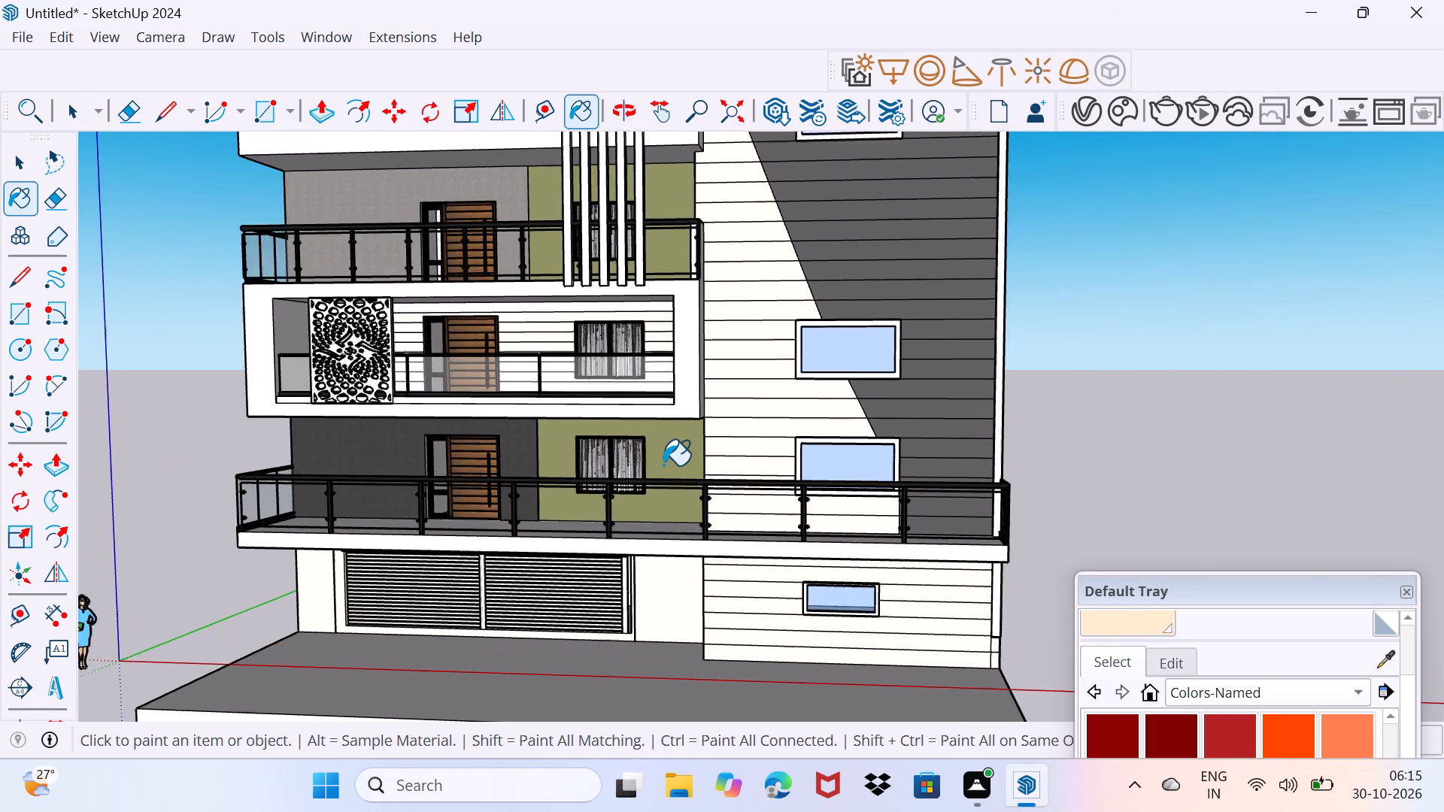
{"action": "scroll", "coordinate": [663, 465], "scroll_direction": "up", "scroll_amount": 2}
{"action": "left_click", "coordinate": [663, 465]}
{"action": "middle_click_drag", "start_coordinate": [632, 432], "coordinate": [721, 648], "text": "shift"}
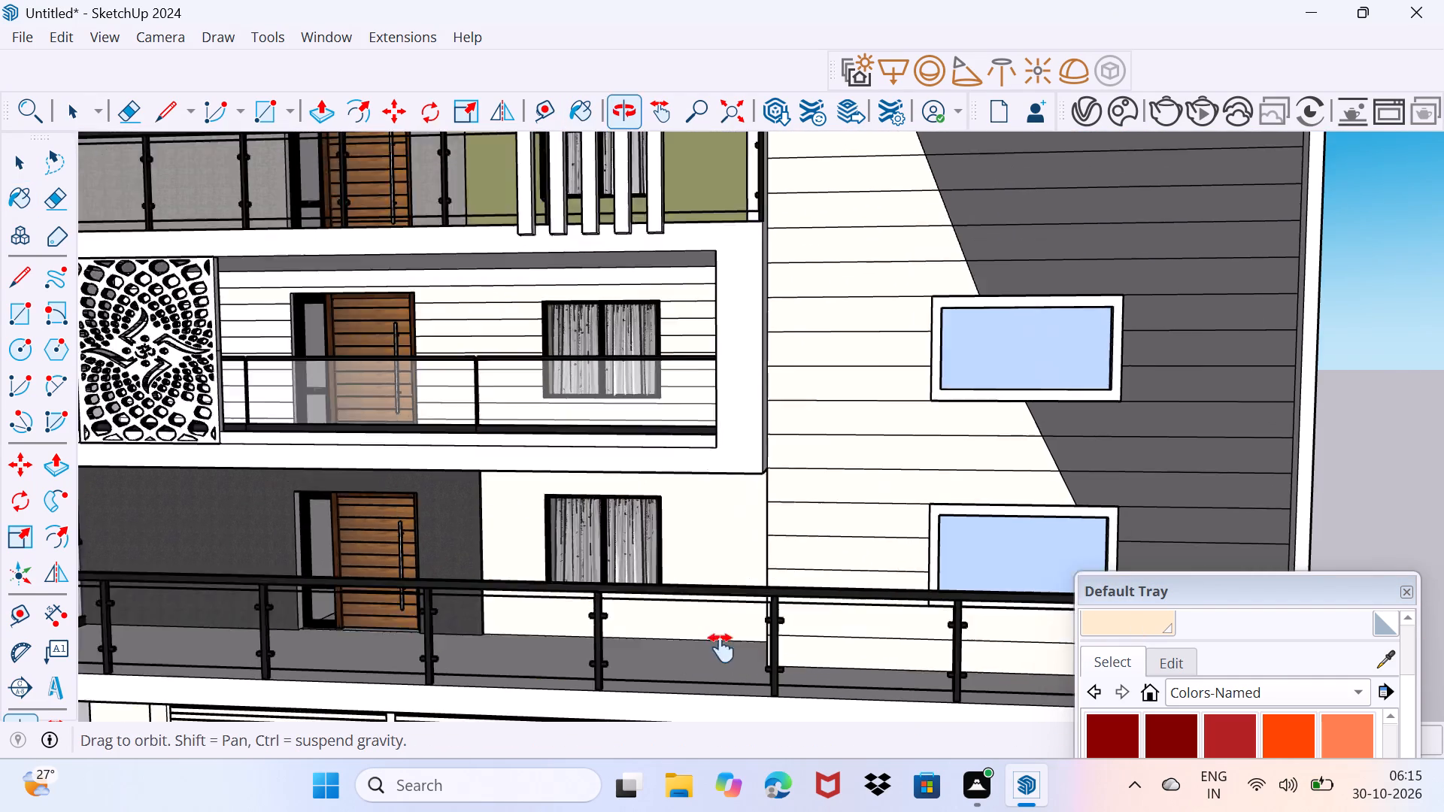
{"action": "middle_click_drag", "start_coordinate": [721, 648], "coordinate": [727, 651], "text": "shift"}
{"action": "left_click", "coordinate": [780, 241]}
{"action": "key", "text": "space"}
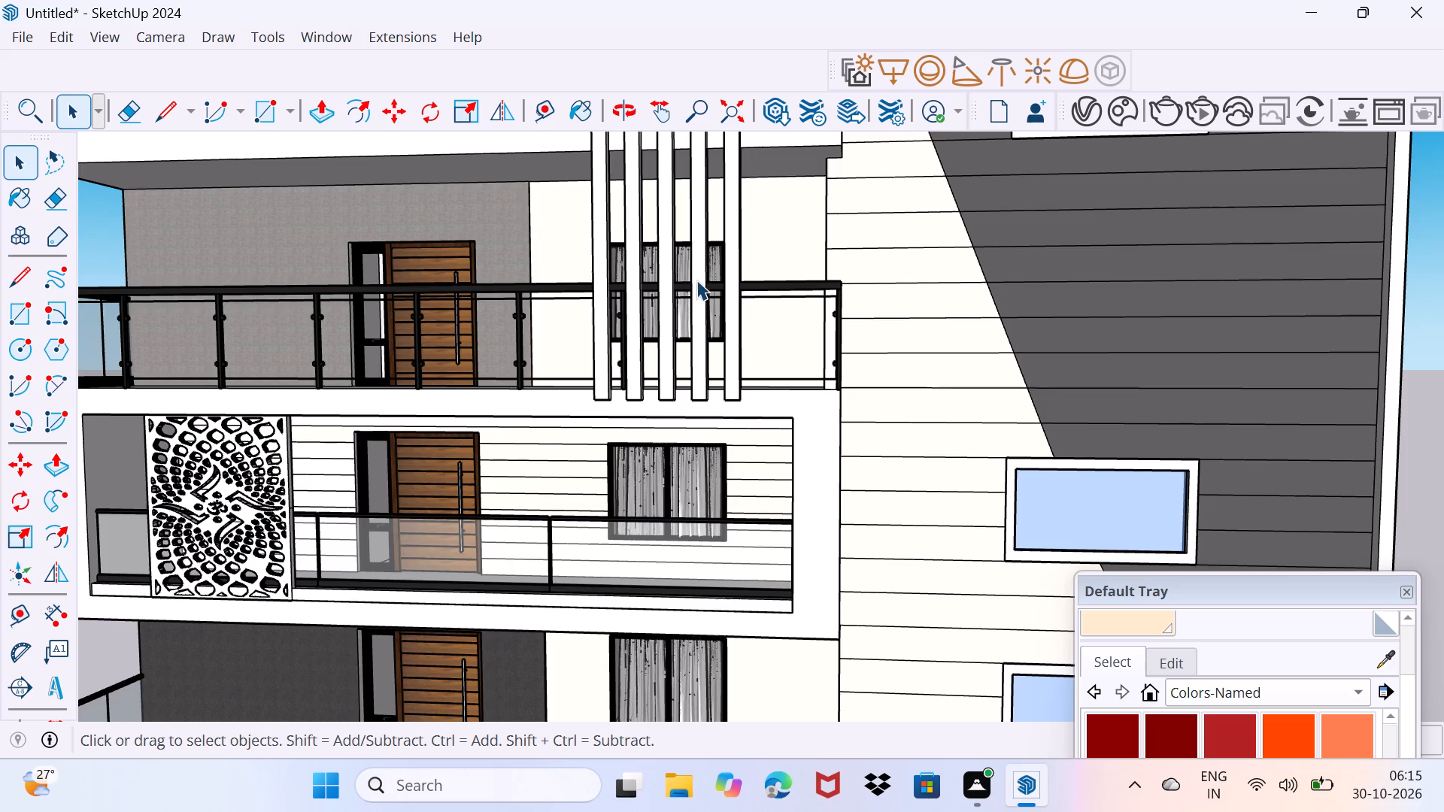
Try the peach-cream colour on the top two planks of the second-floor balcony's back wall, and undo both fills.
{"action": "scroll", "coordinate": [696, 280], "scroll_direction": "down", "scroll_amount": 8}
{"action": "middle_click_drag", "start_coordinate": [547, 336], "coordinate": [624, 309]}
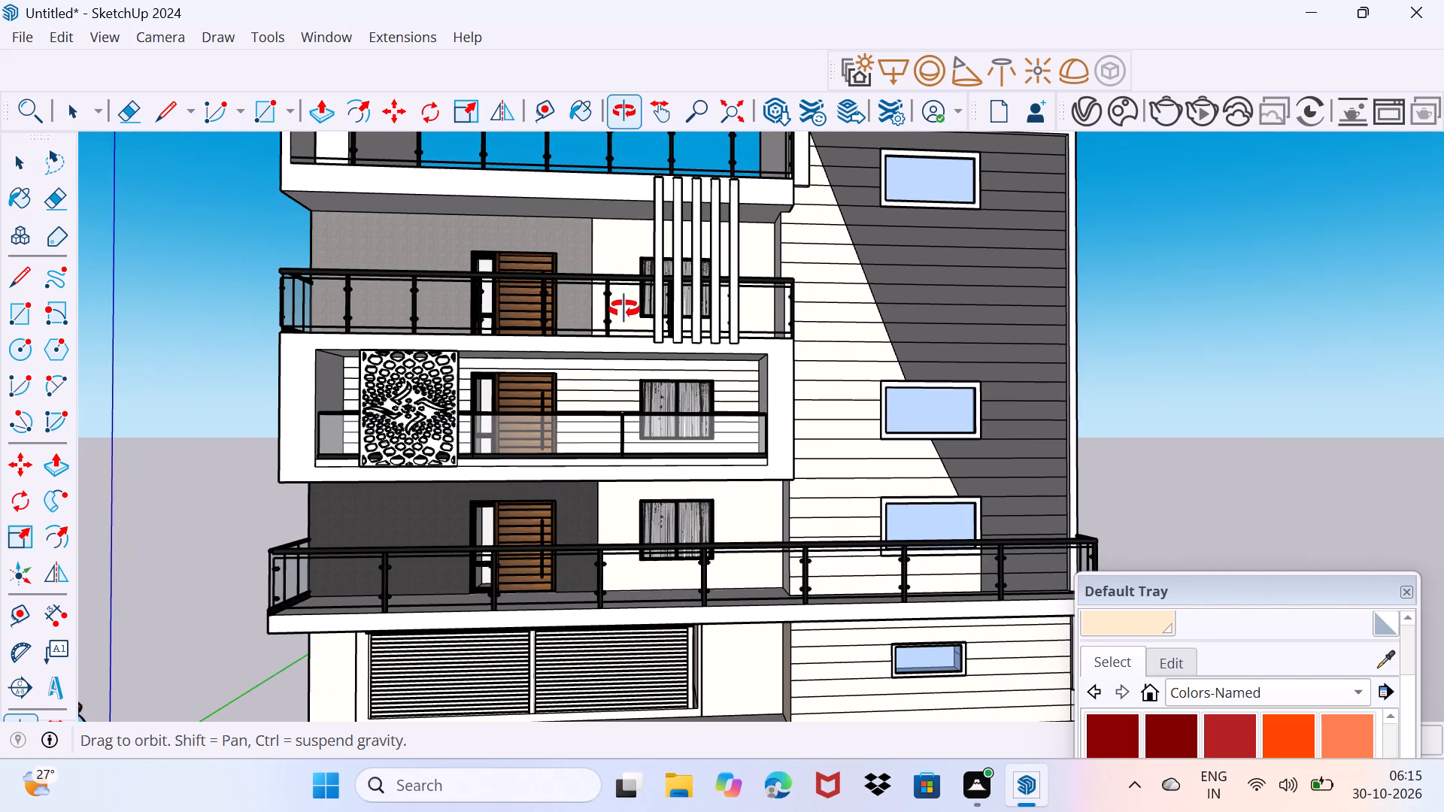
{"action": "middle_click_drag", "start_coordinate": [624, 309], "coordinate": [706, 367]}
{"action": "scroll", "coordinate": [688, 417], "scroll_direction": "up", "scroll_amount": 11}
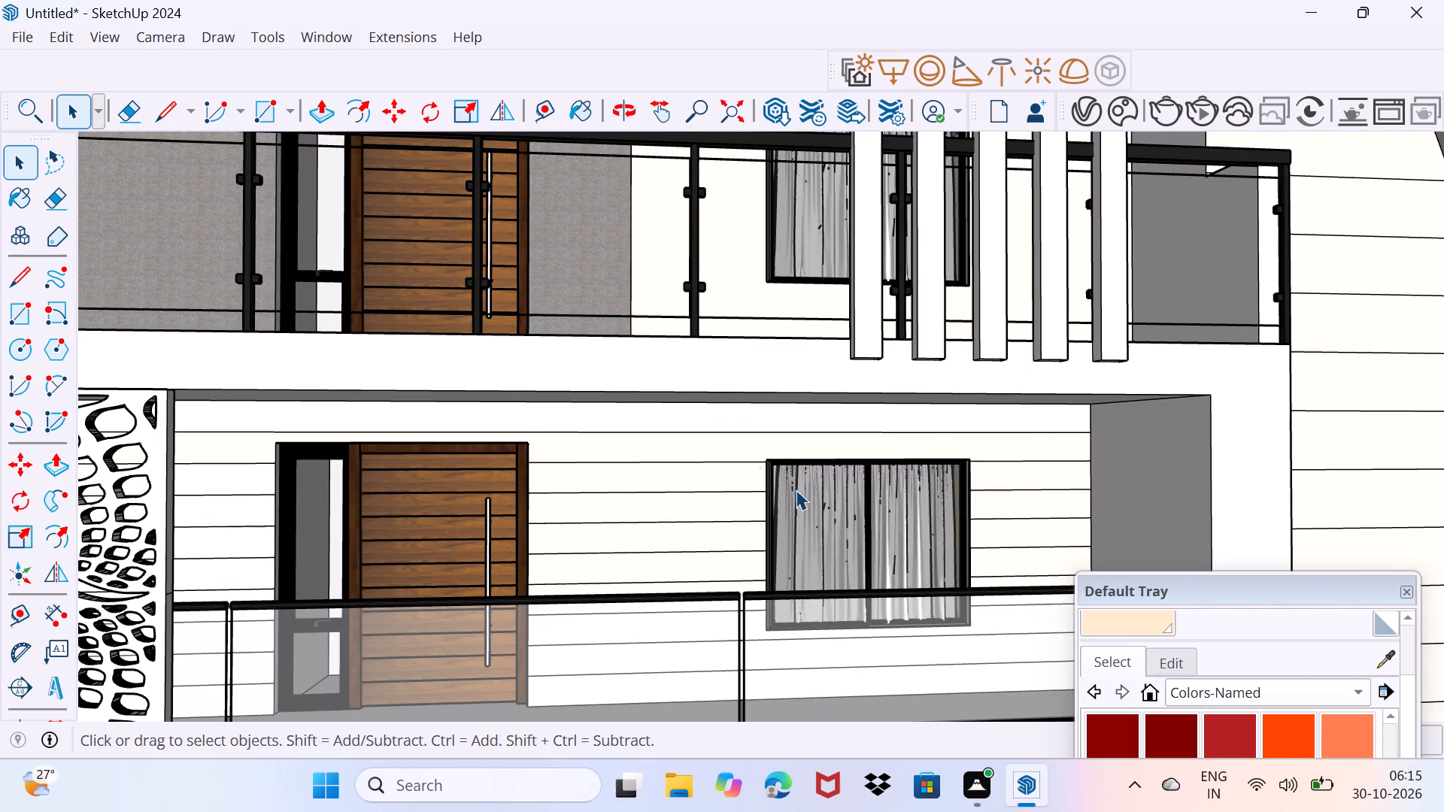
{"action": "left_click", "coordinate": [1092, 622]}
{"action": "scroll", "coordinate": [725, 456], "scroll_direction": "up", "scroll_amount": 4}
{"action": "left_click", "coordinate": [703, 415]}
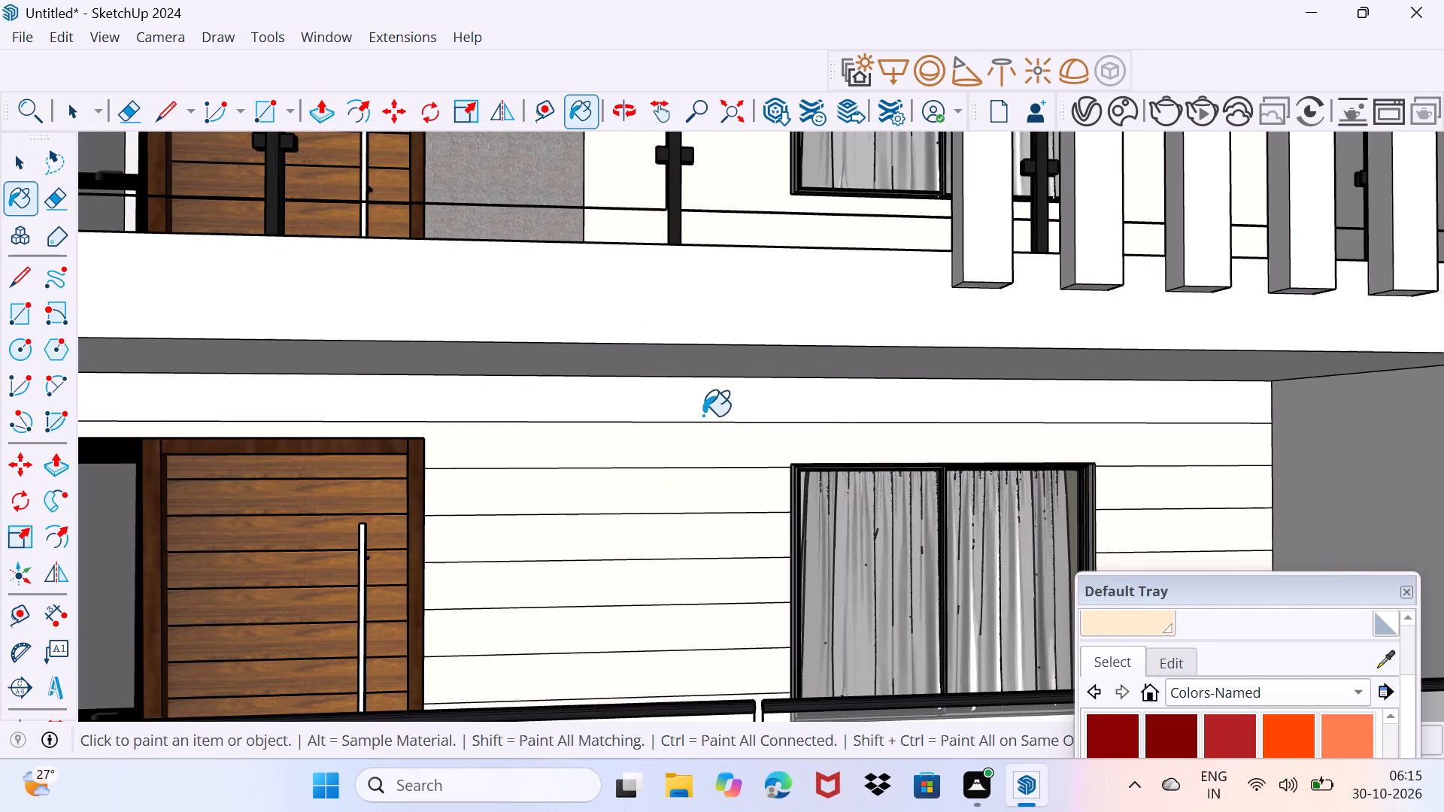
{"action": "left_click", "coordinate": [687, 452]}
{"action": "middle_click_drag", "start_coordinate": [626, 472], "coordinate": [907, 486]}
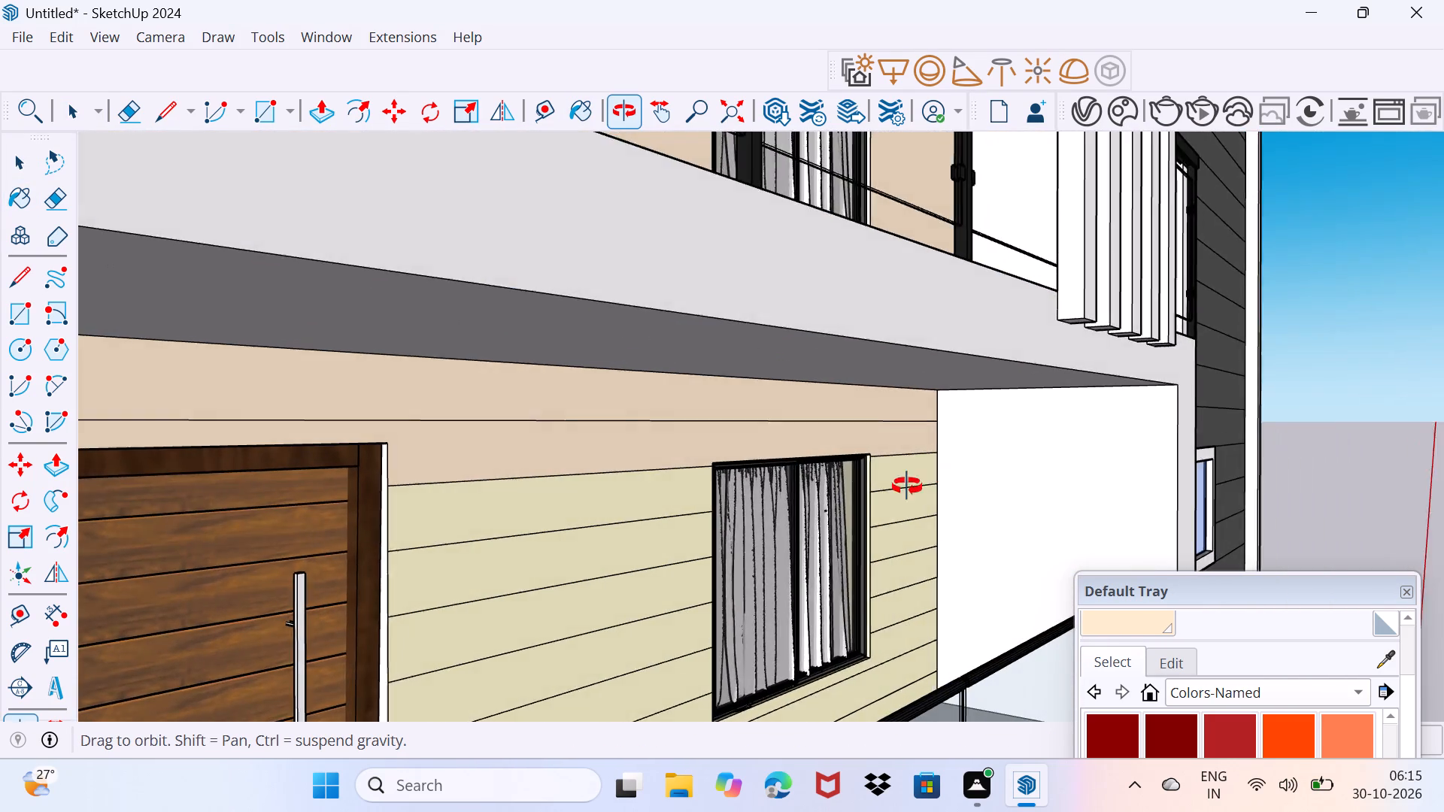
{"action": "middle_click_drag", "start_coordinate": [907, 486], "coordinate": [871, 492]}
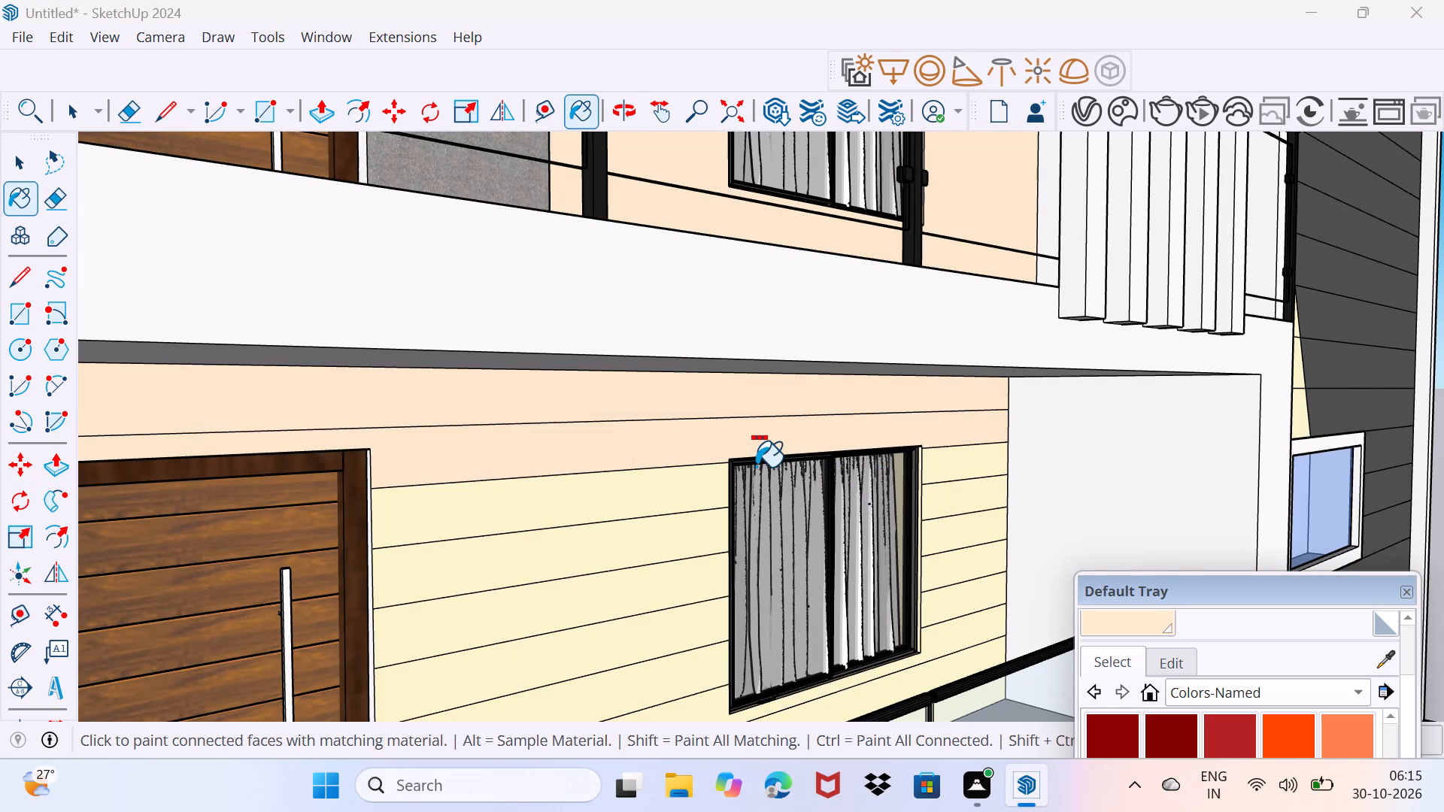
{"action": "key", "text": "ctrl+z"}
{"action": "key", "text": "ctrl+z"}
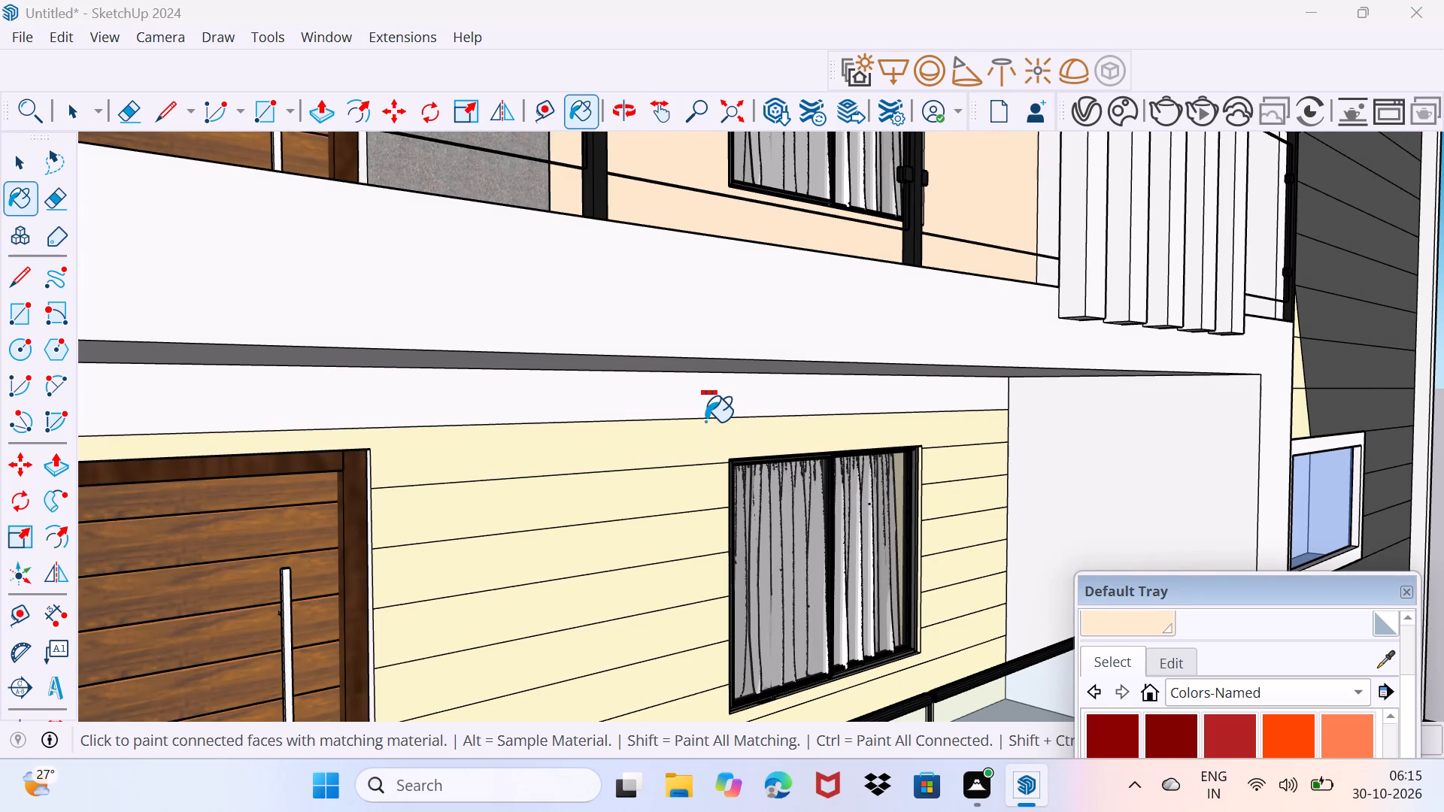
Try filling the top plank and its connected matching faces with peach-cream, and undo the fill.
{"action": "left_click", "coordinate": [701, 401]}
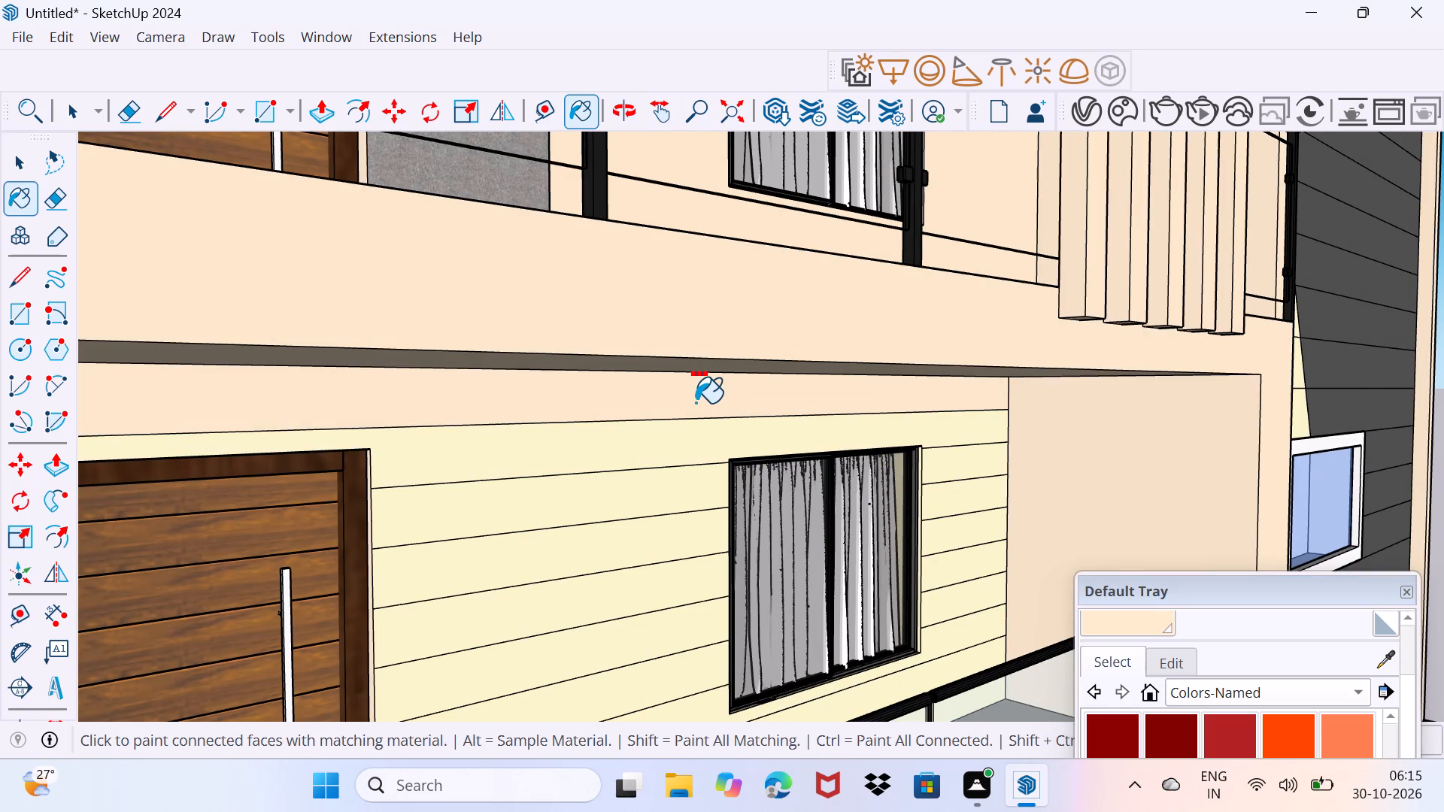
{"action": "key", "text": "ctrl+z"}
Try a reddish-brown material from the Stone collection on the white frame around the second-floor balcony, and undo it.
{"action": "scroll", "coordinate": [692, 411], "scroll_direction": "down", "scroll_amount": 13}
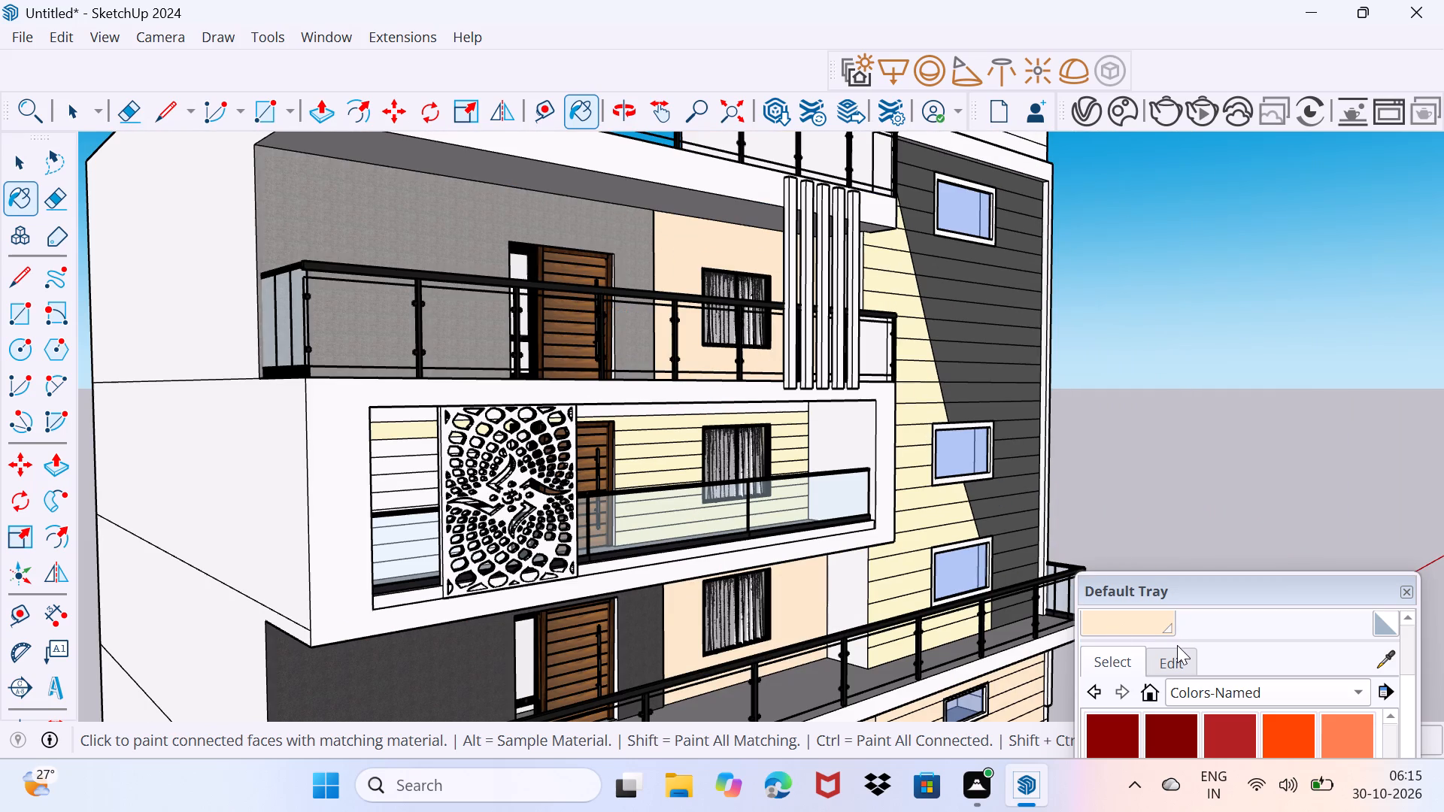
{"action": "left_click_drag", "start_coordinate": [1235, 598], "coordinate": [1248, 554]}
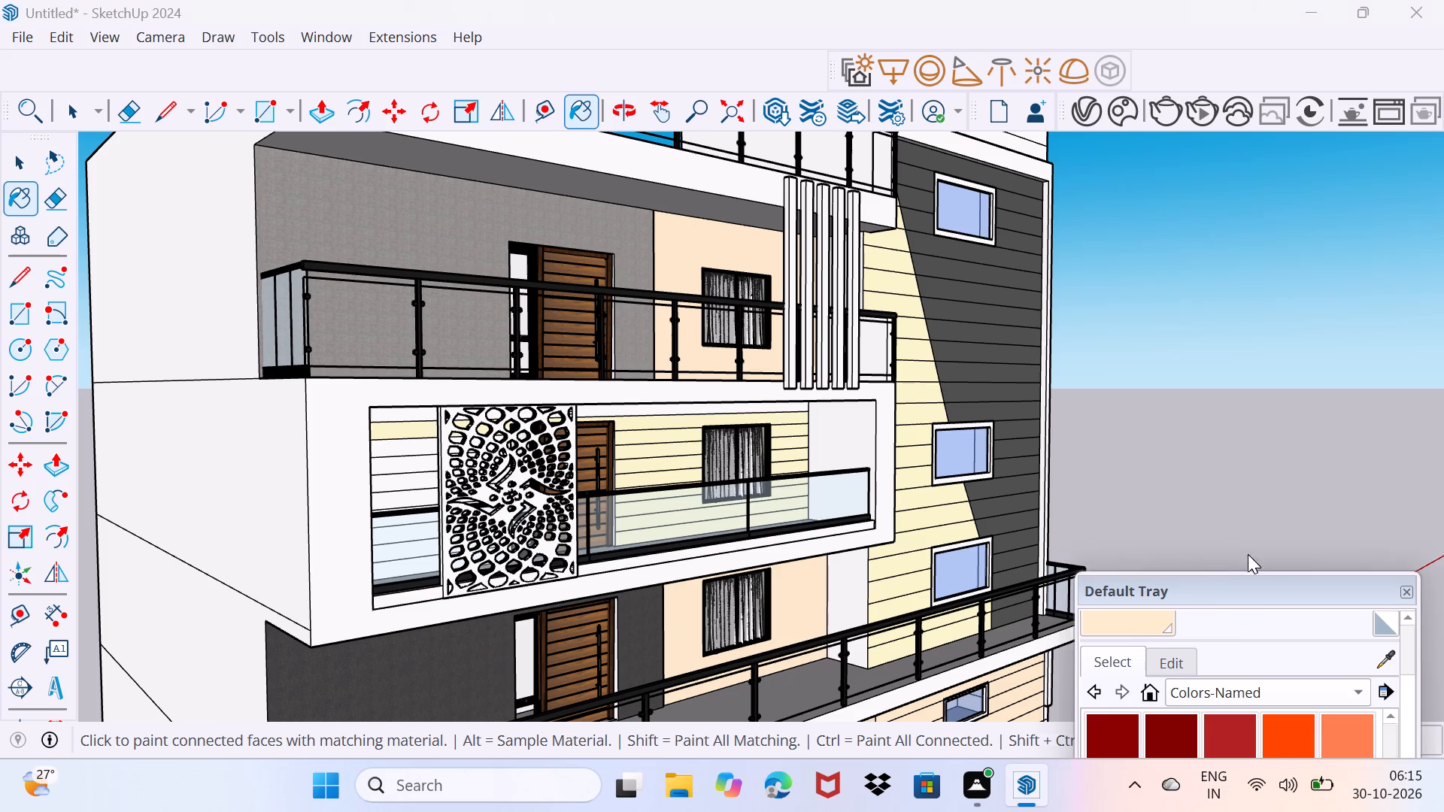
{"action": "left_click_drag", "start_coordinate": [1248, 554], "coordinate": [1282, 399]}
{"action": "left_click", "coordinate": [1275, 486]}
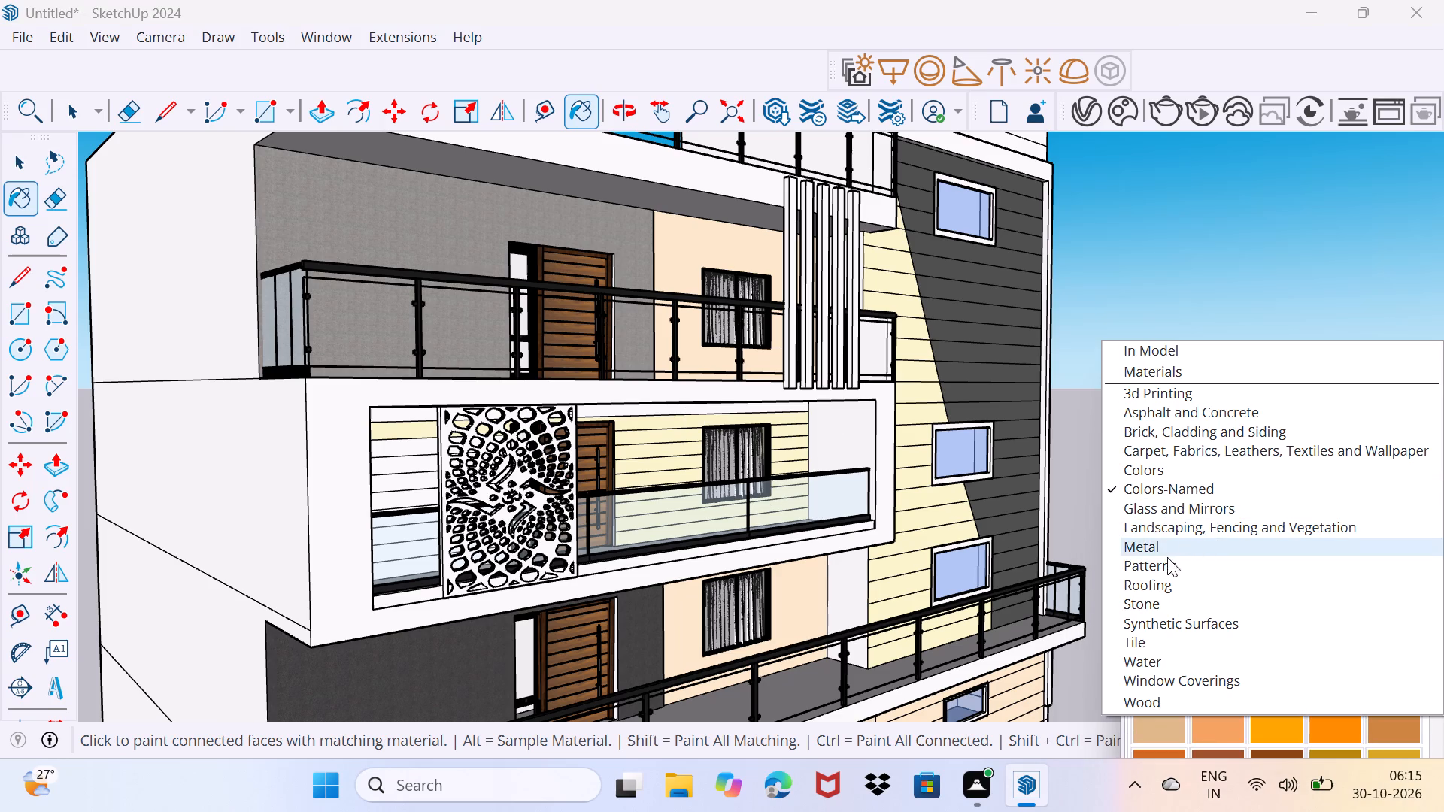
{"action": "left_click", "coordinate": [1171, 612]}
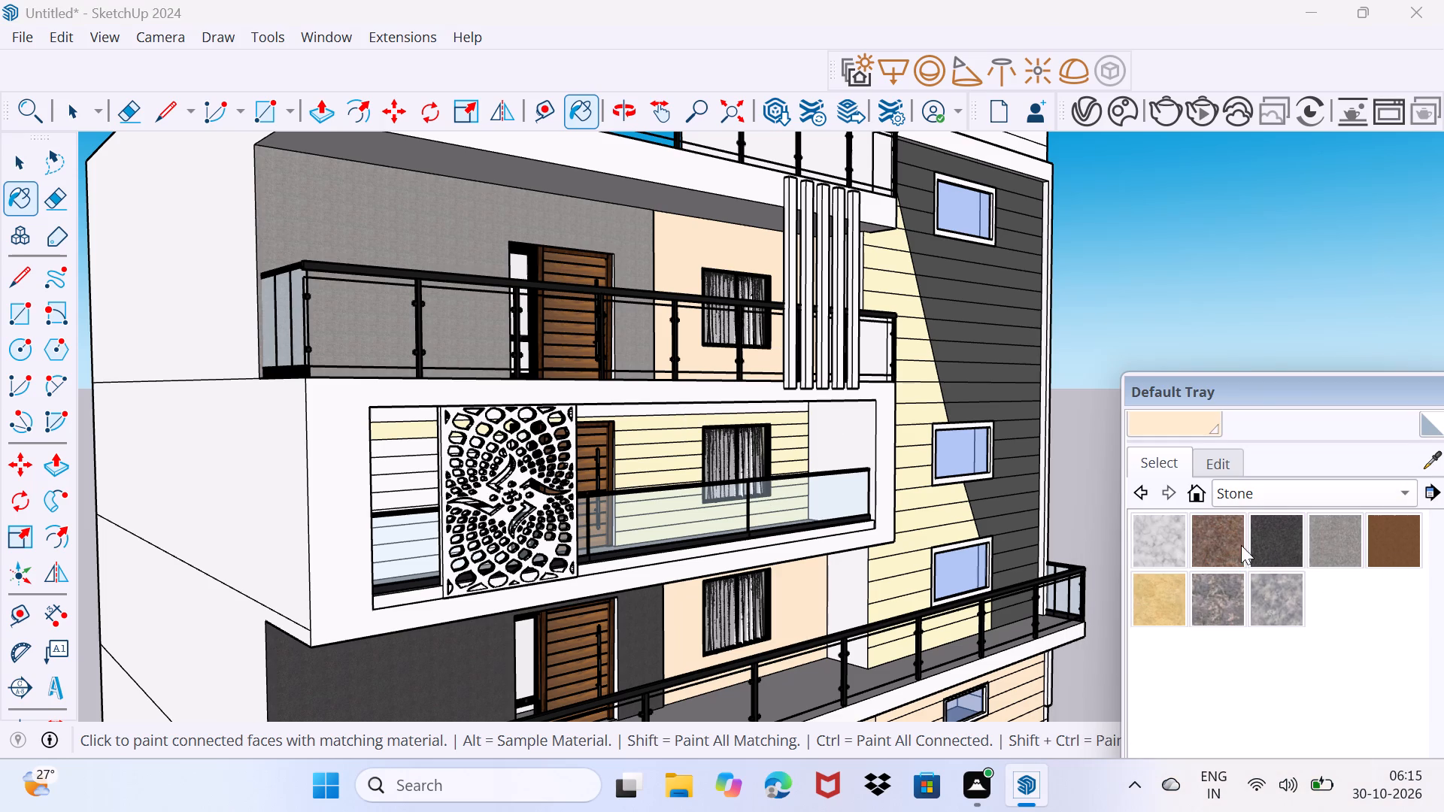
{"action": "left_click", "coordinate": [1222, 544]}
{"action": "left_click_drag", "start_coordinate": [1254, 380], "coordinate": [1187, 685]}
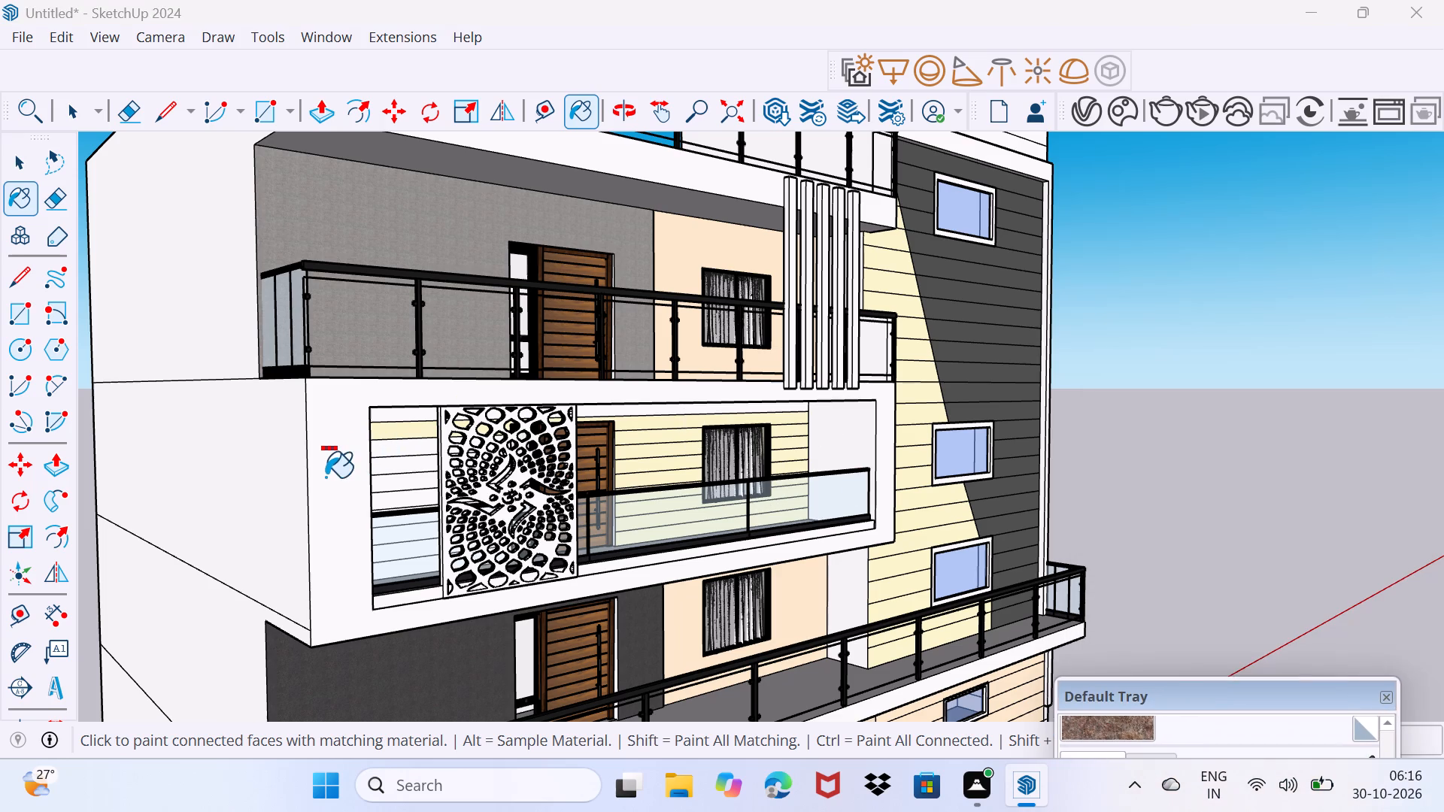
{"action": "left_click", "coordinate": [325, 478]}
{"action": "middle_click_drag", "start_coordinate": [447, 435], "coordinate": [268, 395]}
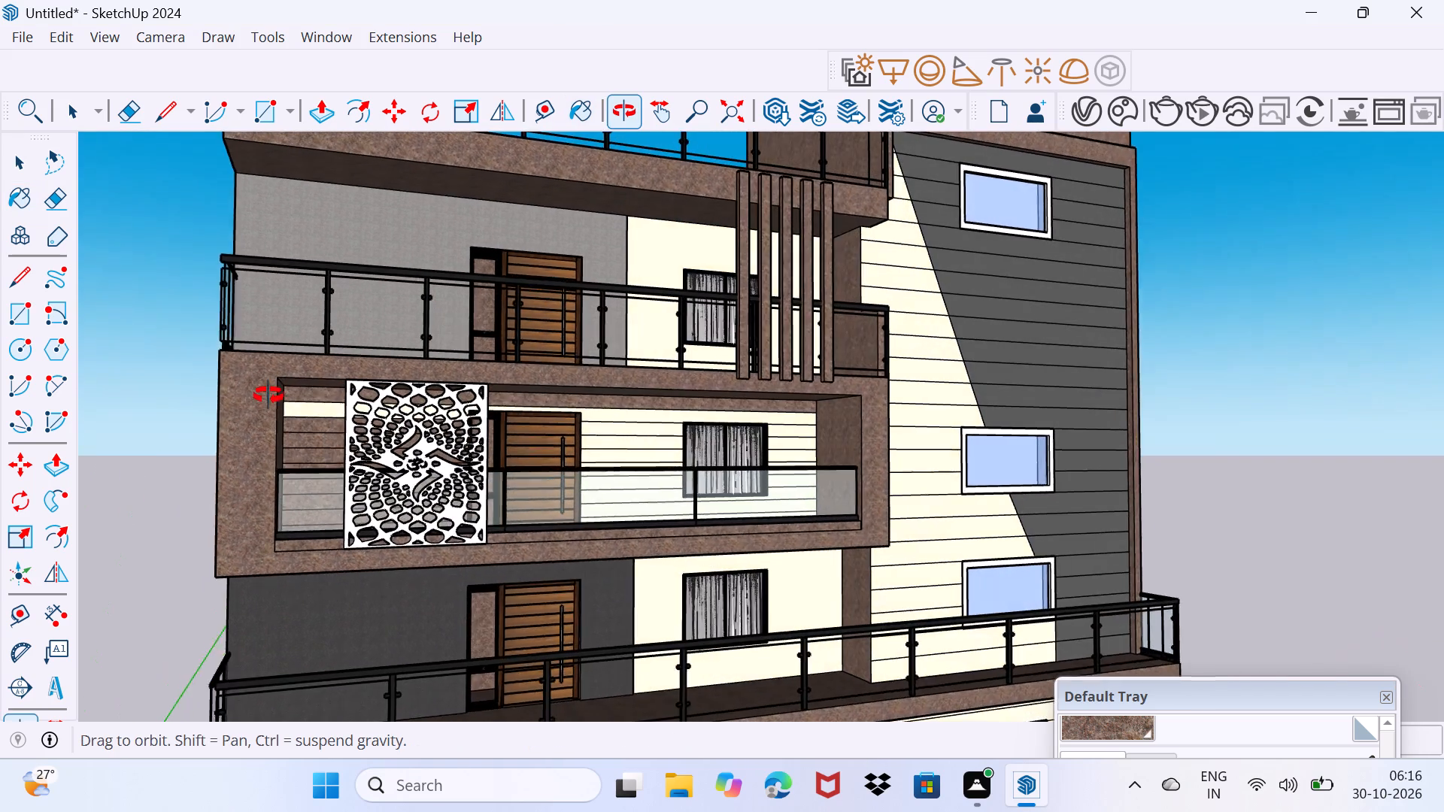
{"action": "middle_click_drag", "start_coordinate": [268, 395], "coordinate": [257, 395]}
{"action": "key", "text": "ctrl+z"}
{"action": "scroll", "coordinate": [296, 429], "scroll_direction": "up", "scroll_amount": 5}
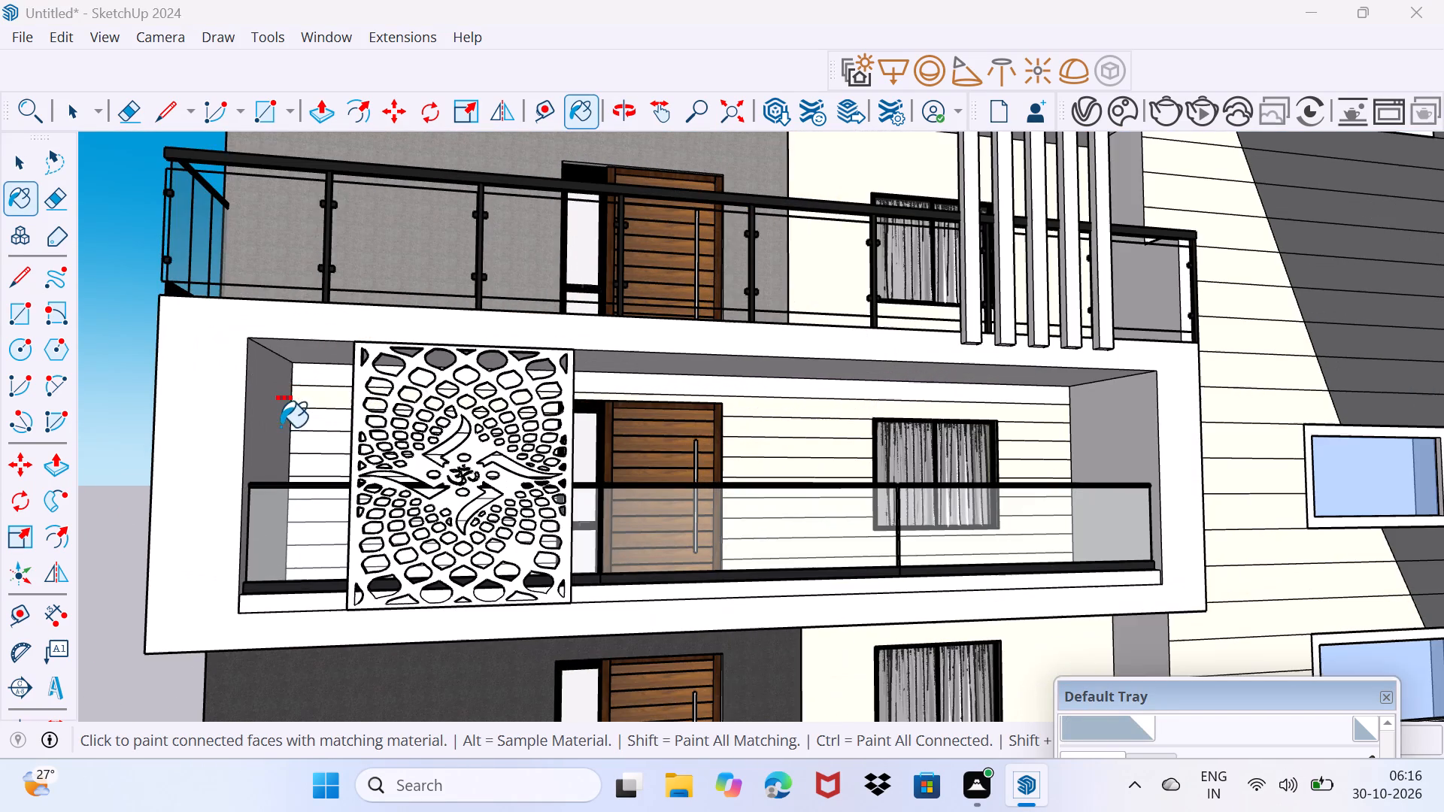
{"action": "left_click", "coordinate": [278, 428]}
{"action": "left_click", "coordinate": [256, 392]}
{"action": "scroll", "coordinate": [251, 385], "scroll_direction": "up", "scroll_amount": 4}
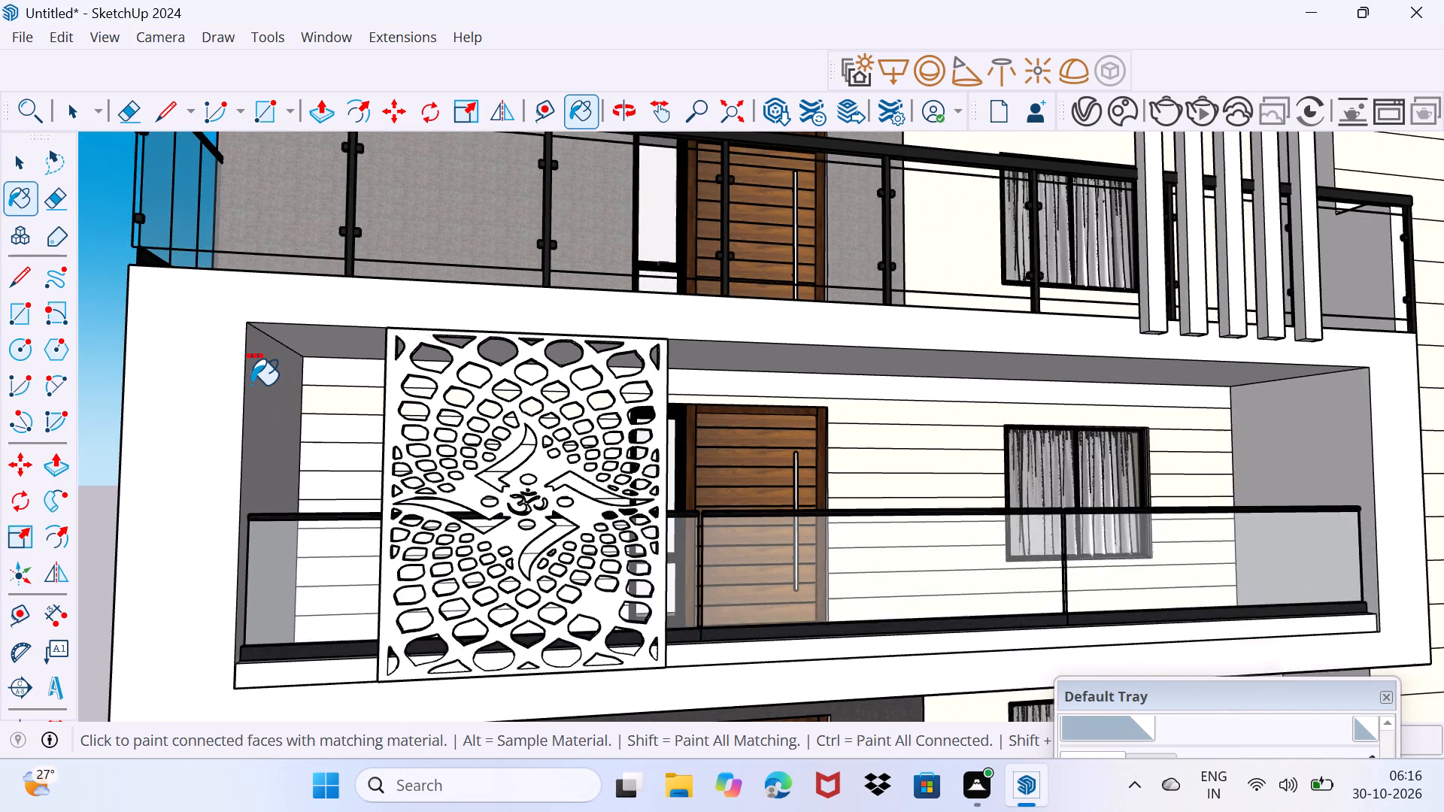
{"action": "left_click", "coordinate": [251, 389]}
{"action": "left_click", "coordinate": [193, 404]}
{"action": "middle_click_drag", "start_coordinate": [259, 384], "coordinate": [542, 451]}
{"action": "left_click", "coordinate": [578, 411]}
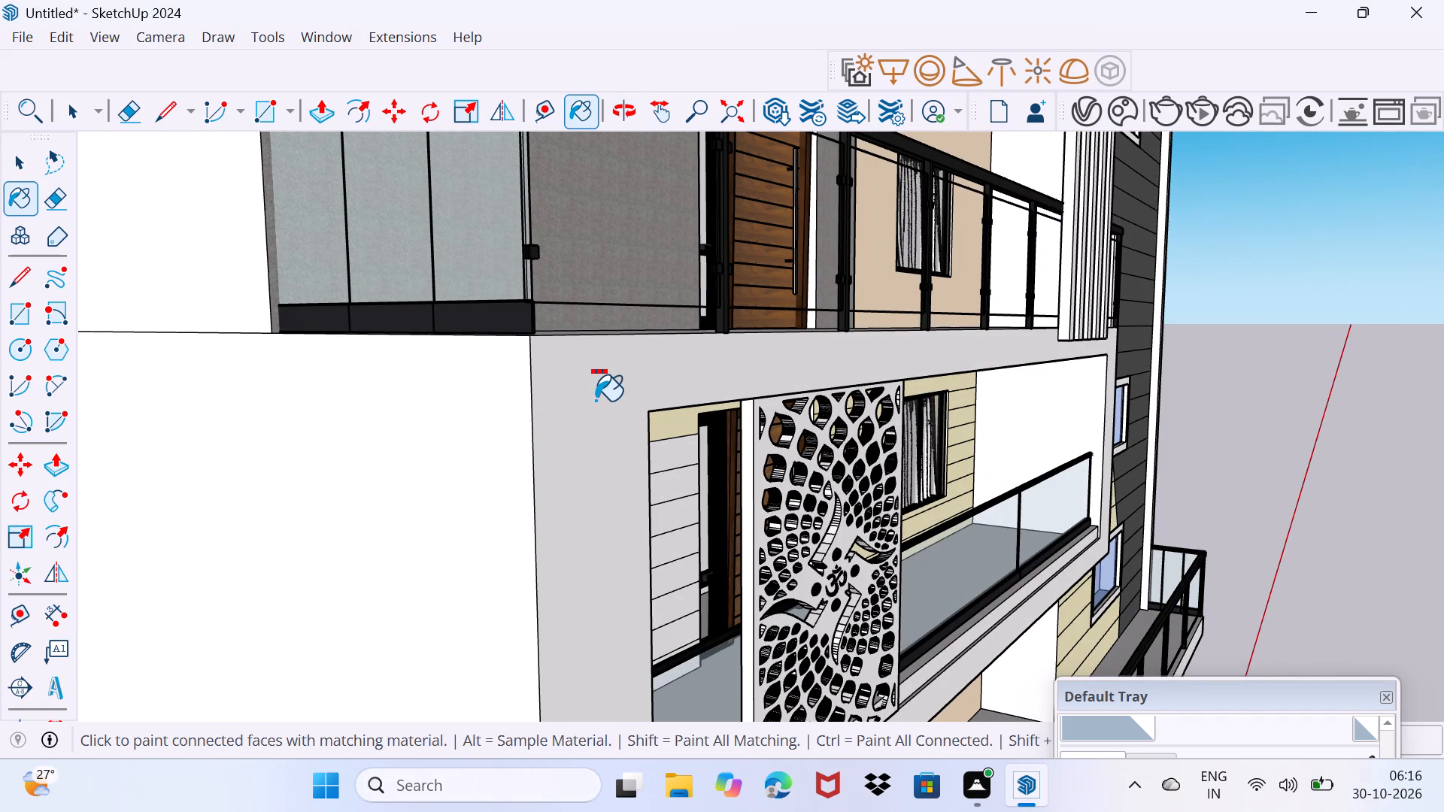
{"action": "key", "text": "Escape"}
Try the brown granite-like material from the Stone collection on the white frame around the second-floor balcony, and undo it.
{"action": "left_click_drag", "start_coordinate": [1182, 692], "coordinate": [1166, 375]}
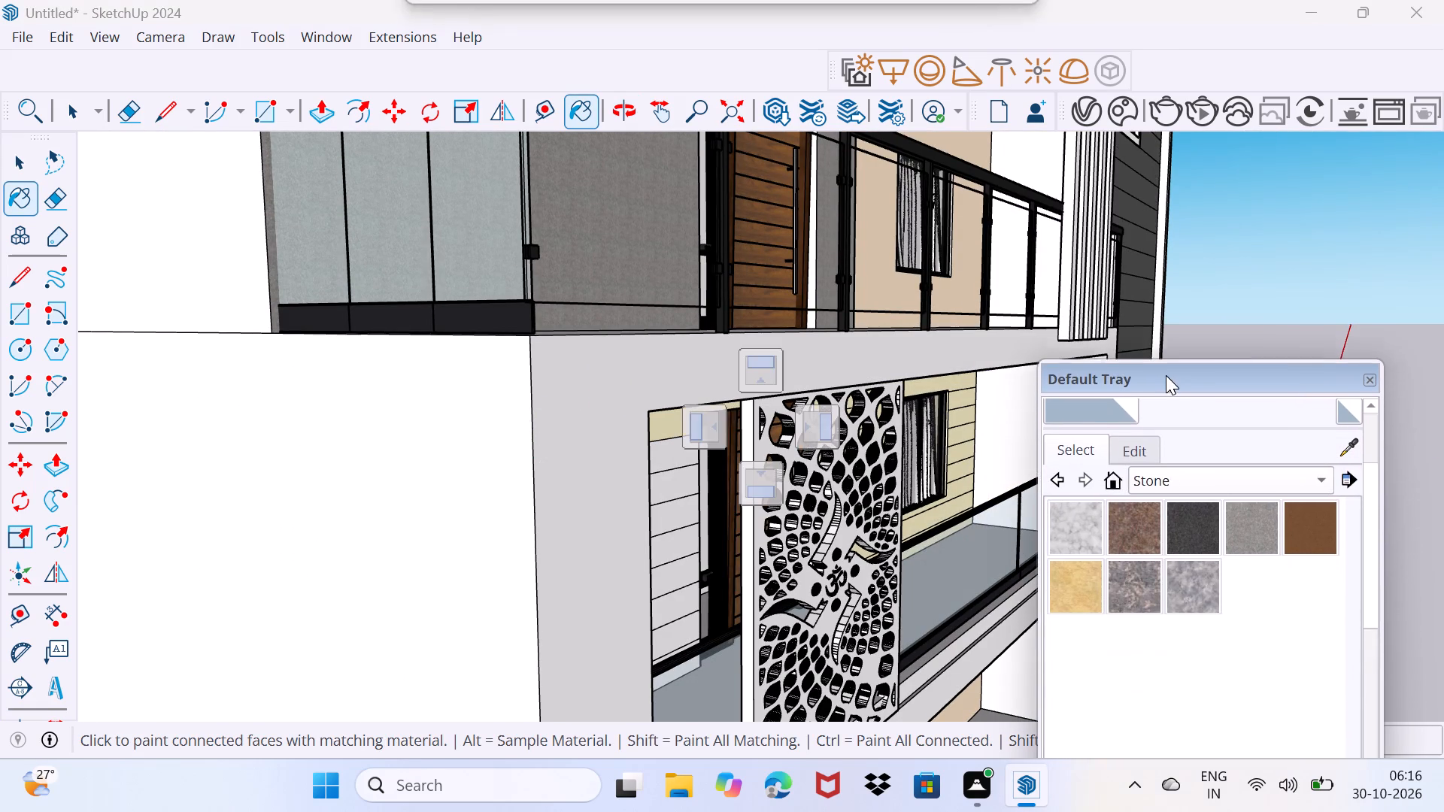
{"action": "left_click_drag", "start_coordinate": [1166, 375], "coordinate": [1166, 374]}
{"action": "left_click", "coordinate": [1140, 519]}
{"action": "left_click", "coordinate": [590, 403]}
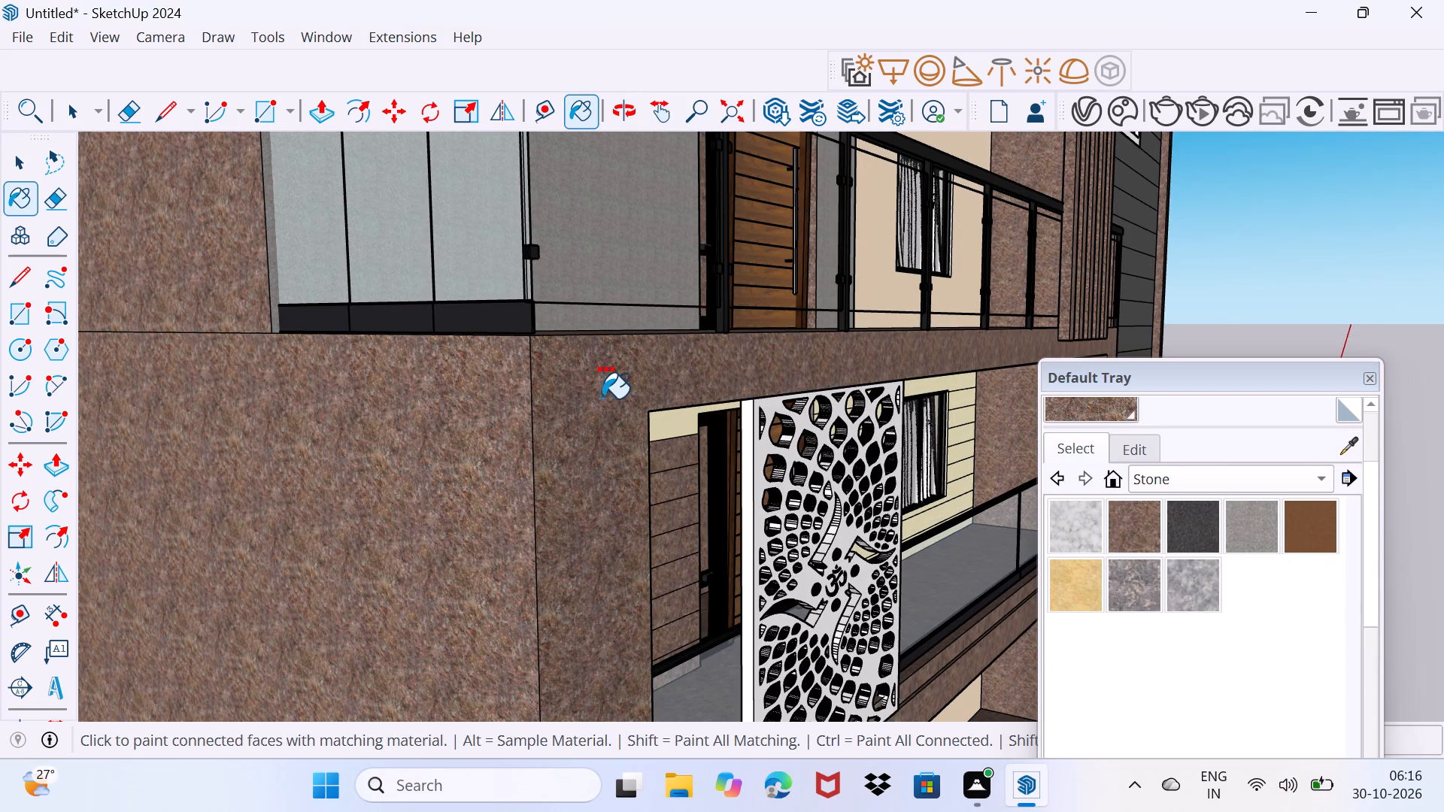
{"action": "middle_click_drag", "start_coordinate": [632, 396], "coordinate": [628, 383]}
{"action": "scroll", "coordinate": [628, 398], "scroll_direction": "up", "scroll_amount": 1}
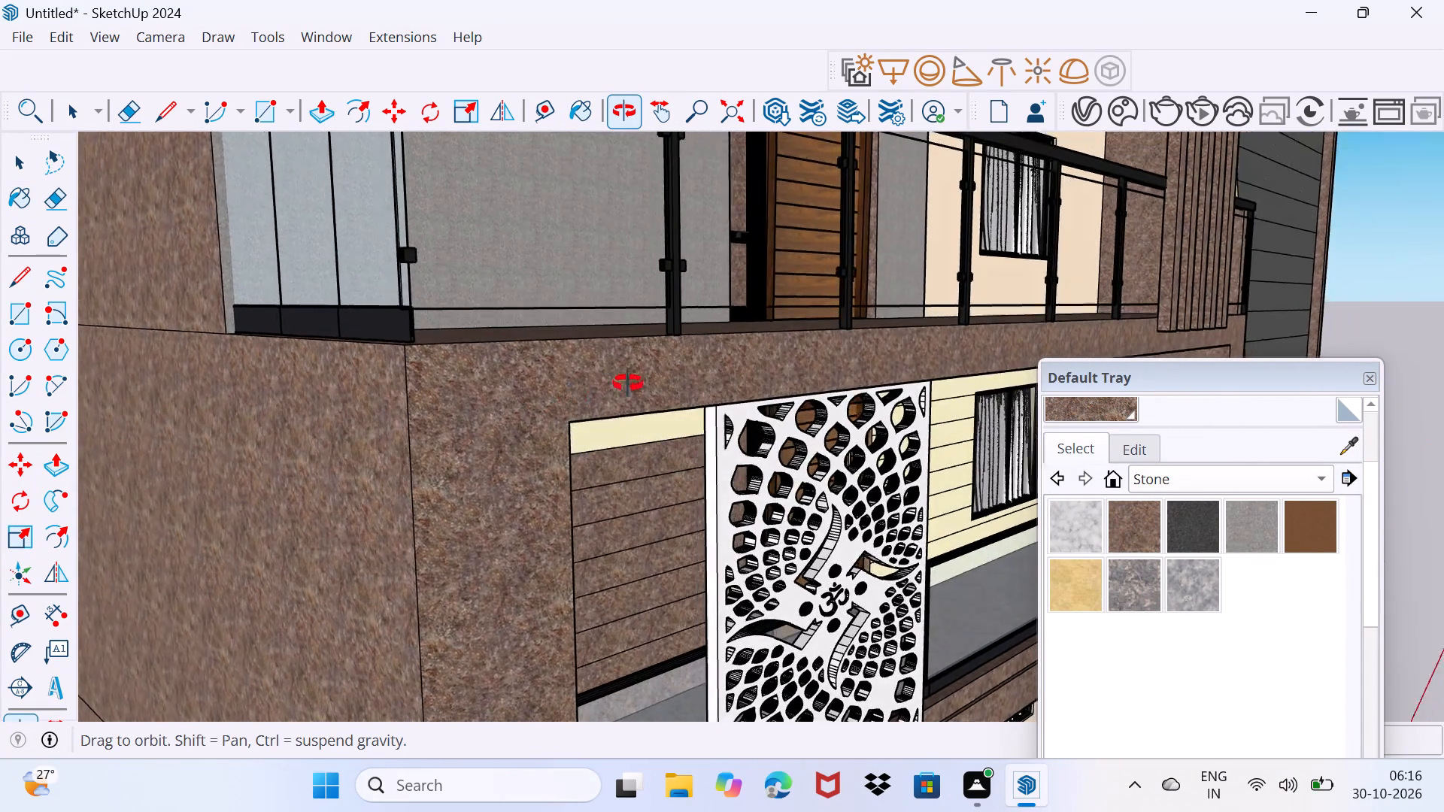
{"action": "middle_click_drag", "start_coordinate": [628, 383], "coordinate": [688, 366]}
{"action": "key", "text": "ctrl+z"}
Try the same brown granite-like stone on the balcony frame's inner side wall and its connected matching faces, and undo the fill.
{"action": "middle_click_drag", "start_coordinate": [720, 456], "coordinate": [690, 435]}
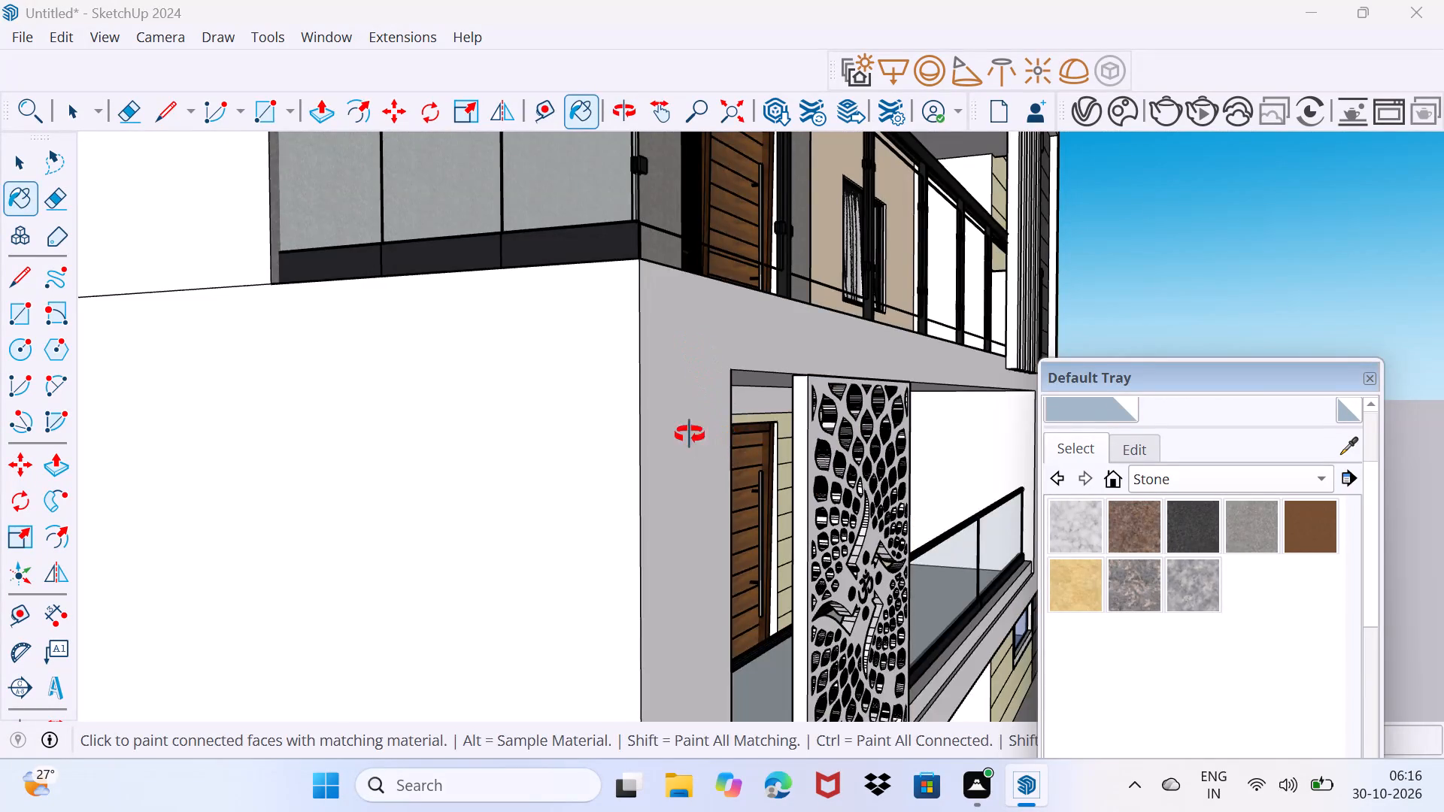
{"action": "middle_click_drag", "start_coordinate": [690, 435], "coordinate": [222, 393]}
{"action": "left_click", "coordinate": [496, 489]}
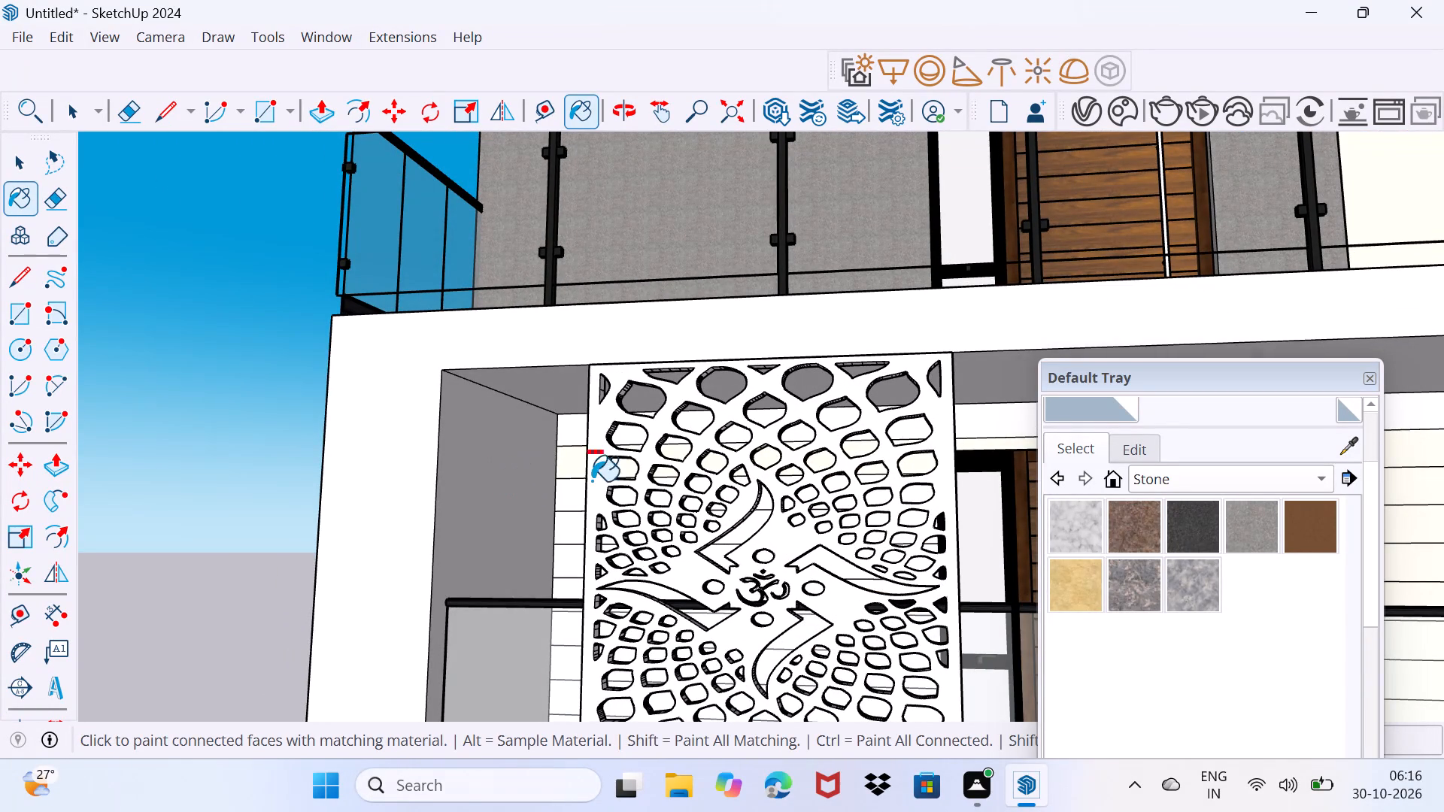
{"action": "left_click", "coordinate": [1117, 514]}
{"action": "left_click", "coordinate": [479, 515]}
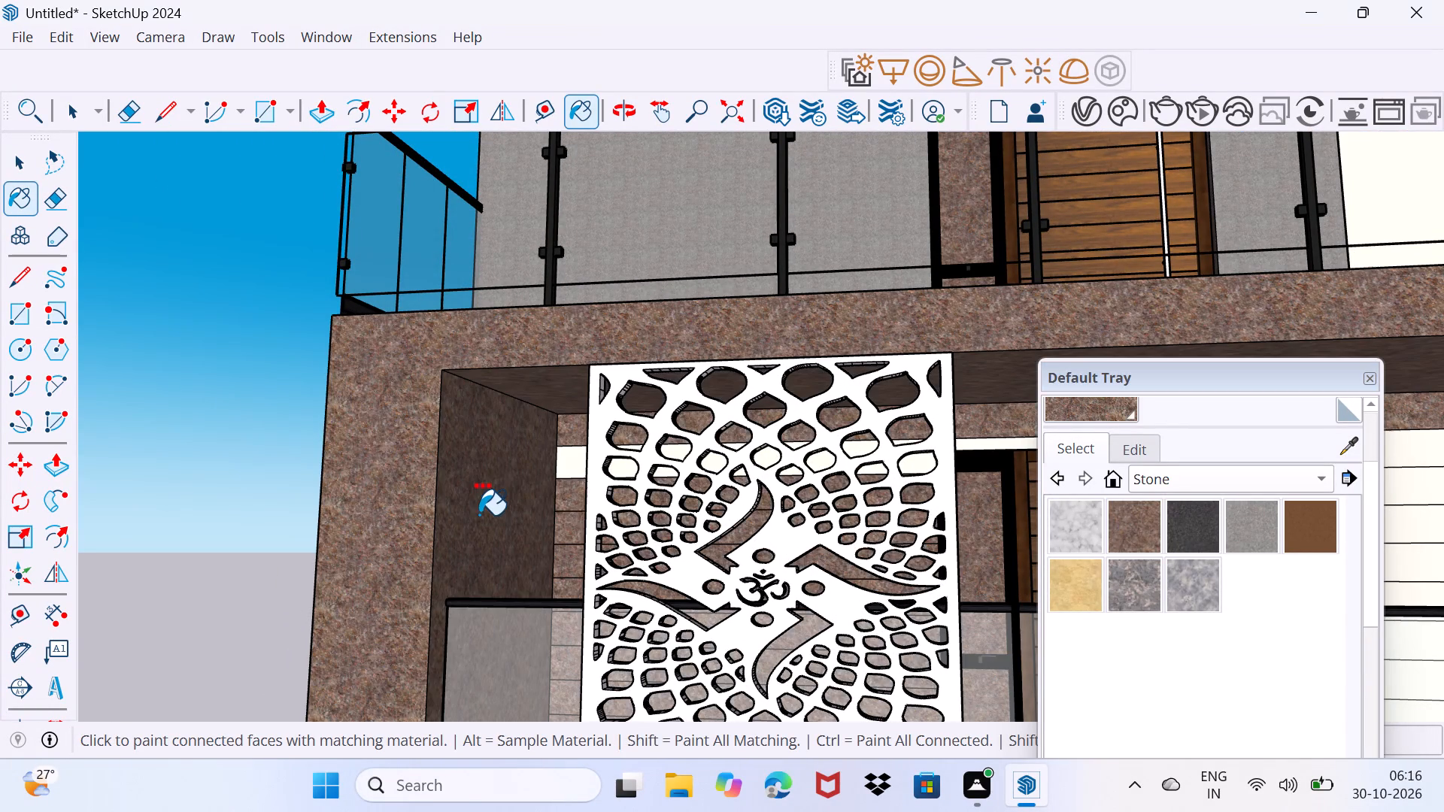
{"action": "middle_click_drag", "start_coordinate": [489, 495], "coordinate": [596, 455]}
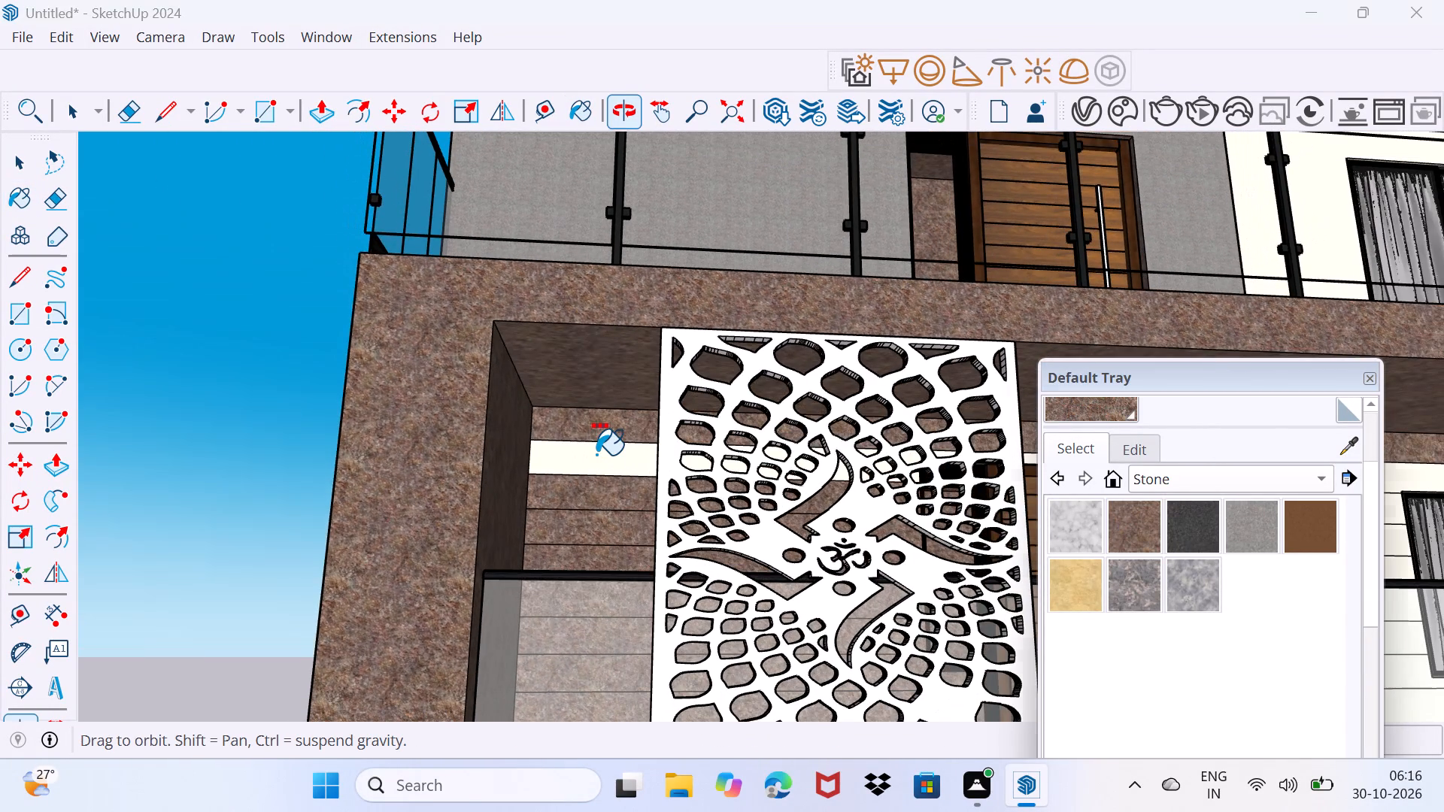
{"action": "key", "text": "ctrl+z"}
Draw a vertical line between the two floor lines on the building's side wall, separating the projecting second-floor balcony frame's end face.
{"action": "scroll", "coordinate": [596, 455], "scroll_direction": "down", "scroll_amount": 3}
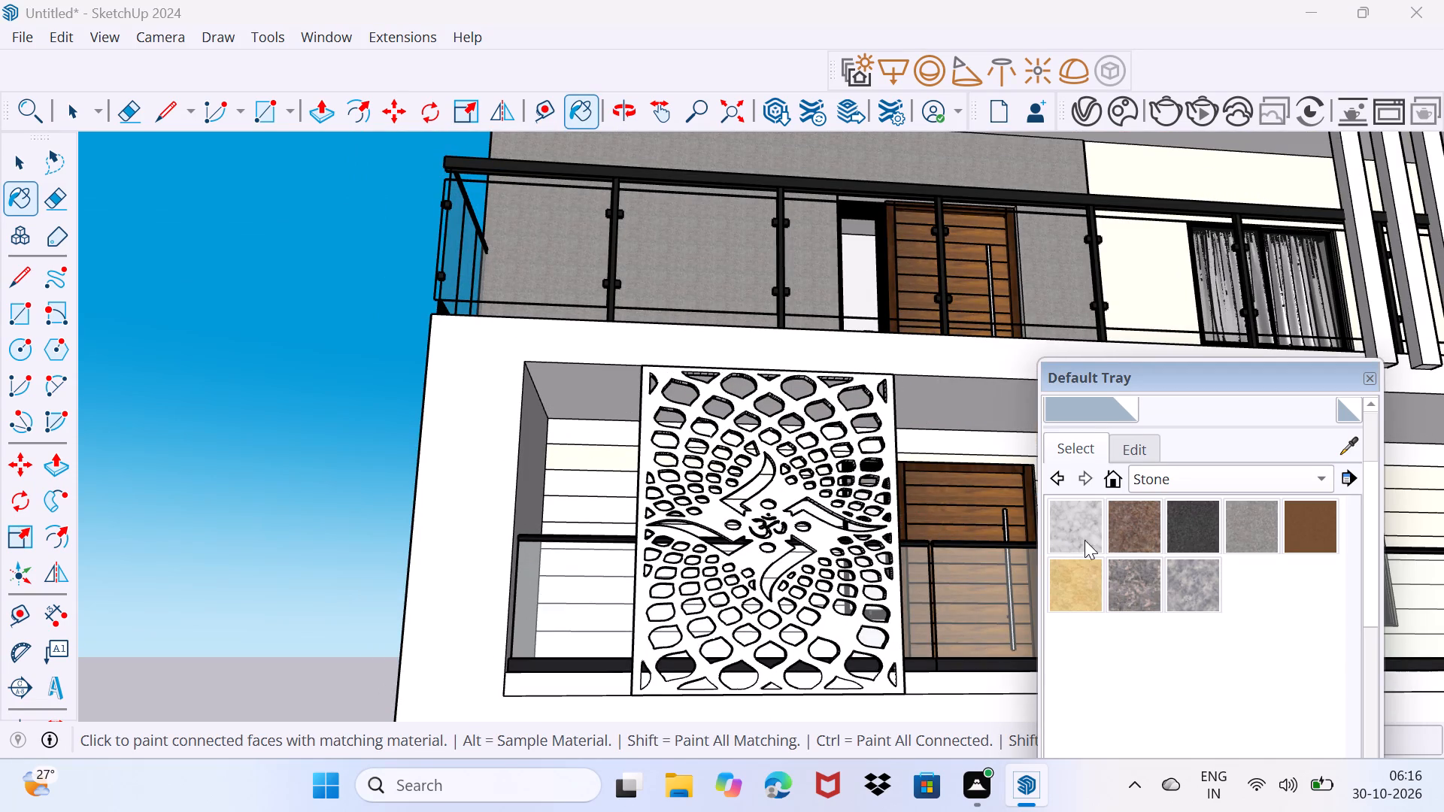
{"action": "middle_click_drag", "start_coordinate": [590, 423], "coordinate": [711, 535]}
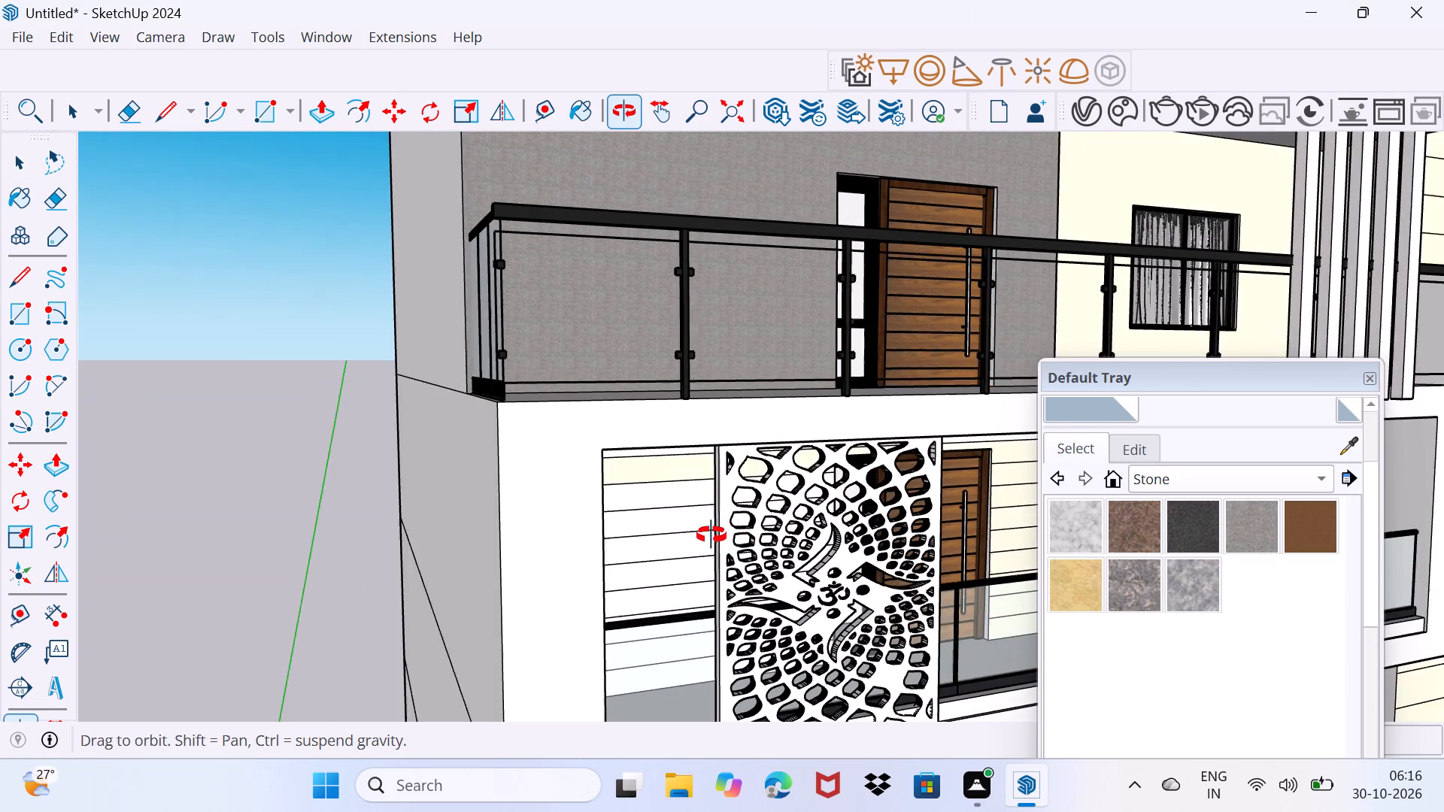
{"action": "middle_click_drag", "start_coordinate": [711, 535], "coordinate": [712, 526]}
{"action": "scroll", "coordinate": [896, 441], "scroll_direction": "down", "scroll_amount": 2}
{"action": "middle_click_drag", "start_coordinate": [883, 458], "coordinate": [863, 485]}
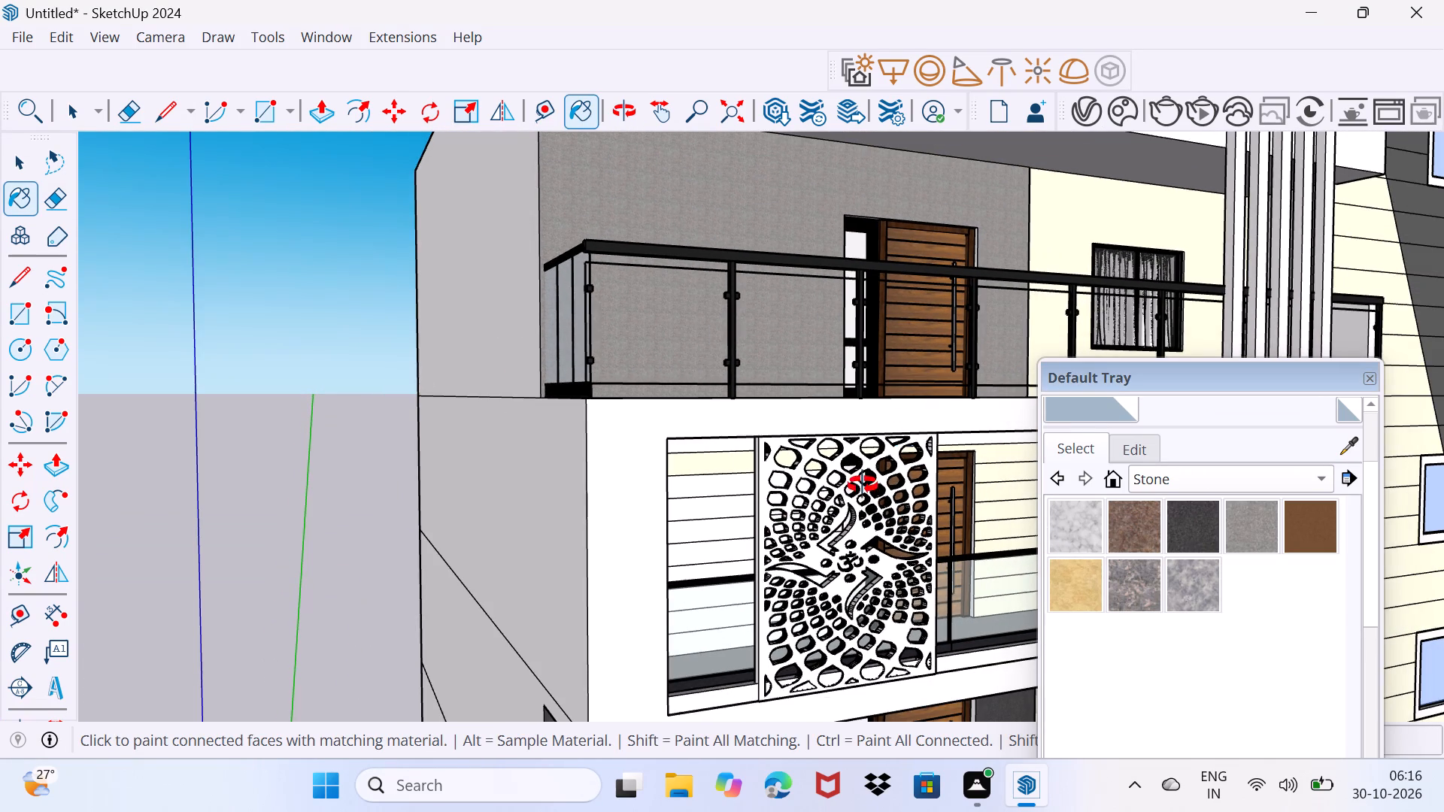
{"action": "middle_click_drag", "start_coordinate": [863, 485], "coordinate": [878, 292]}
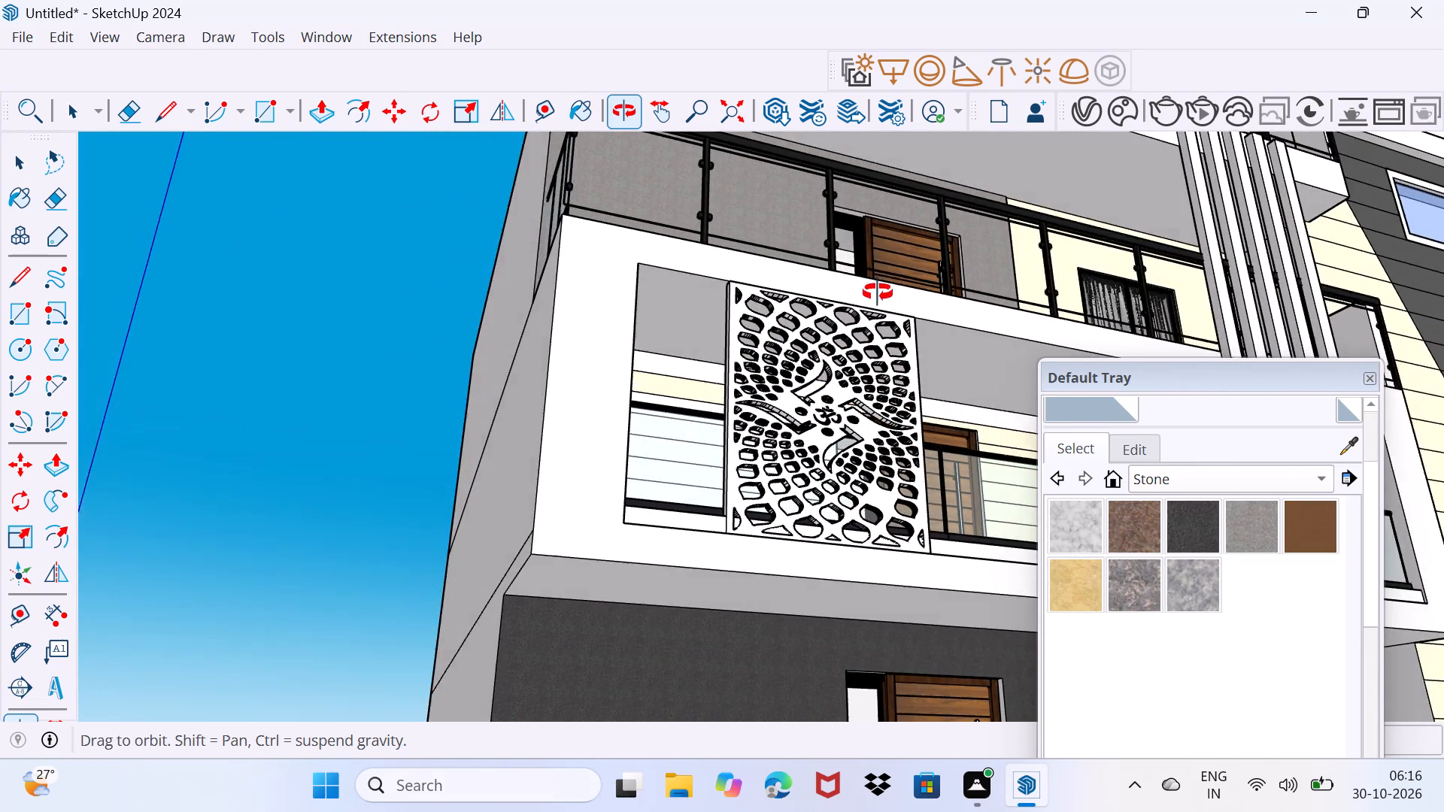
{"action": "middle_click_drag", "start_coordinate": [878, 292], "coordinate": [906, 335]}
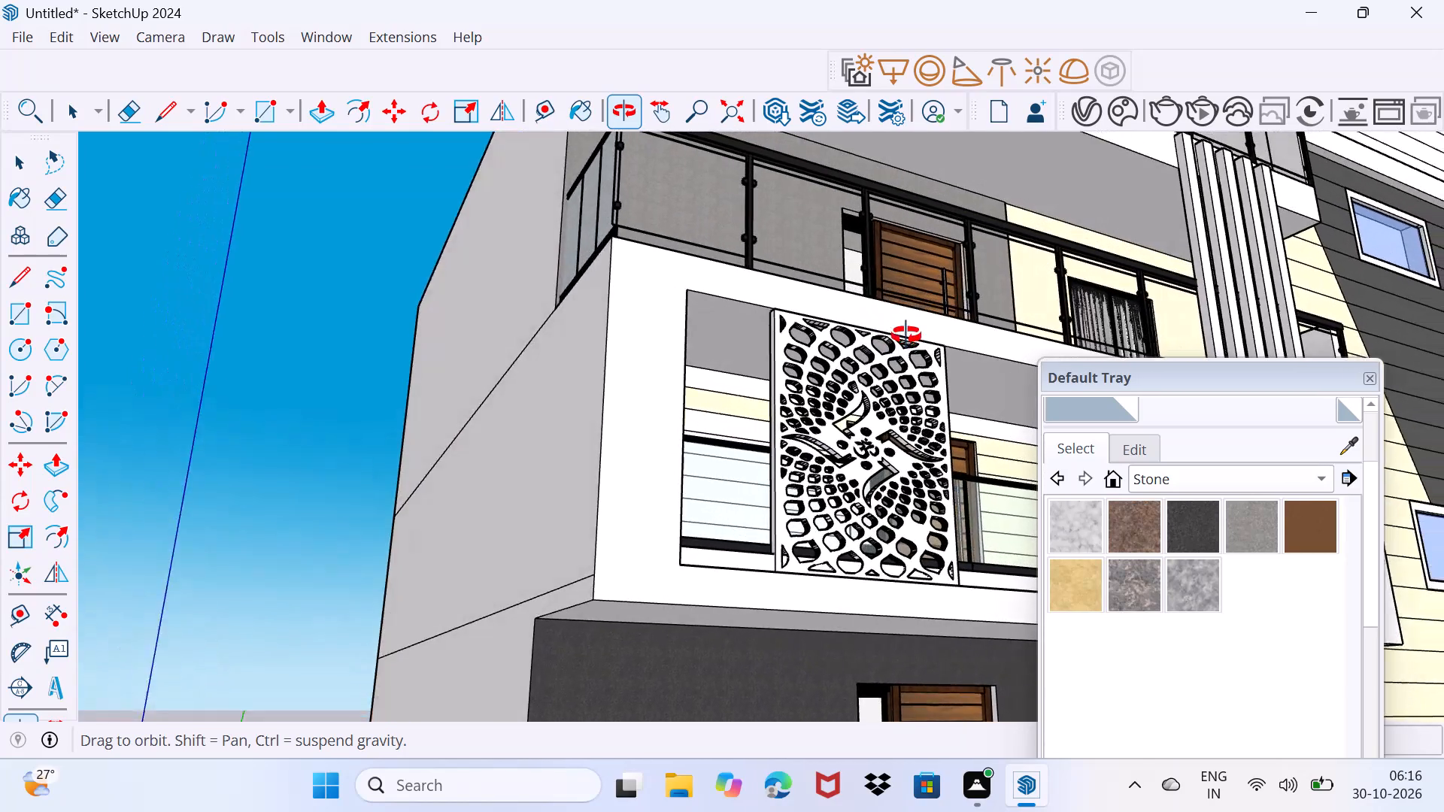
{"action": "middle_click_drag", "start_coordinate": [906, 335], "coordinate": [894, 337]}
{"action": "scroll", "coordinate": [889, 338], "scroll_direction": "down", "scroll_amount": 1}
{"action": "middle_click_drag", "start_coordinate": [533, 414], "coordinate": [651, 462]}
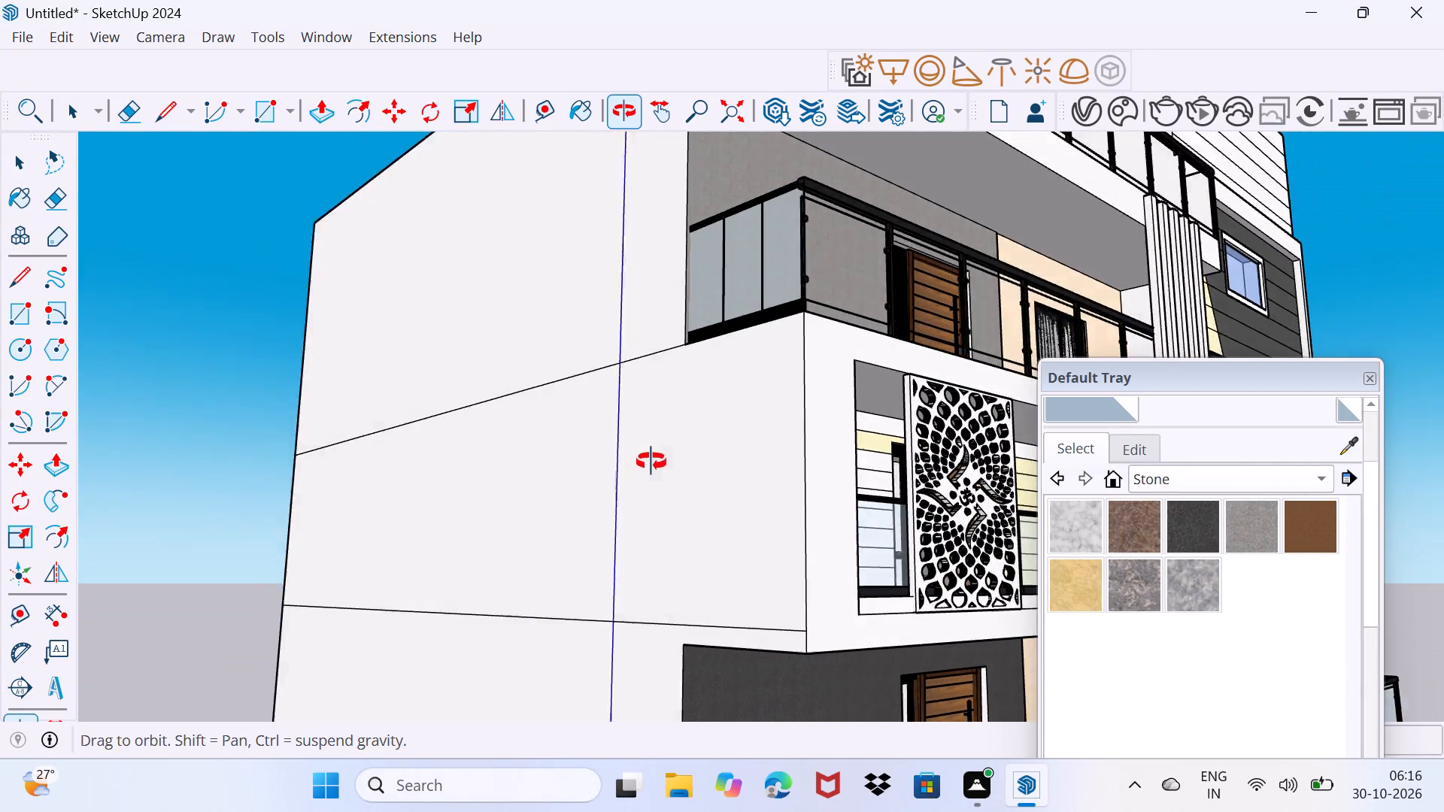
{"action": "middle_click_drag", "start_coordinate": [651, 462], "coordinate": [670, 464]}
{"action": "key", "text": "l"}
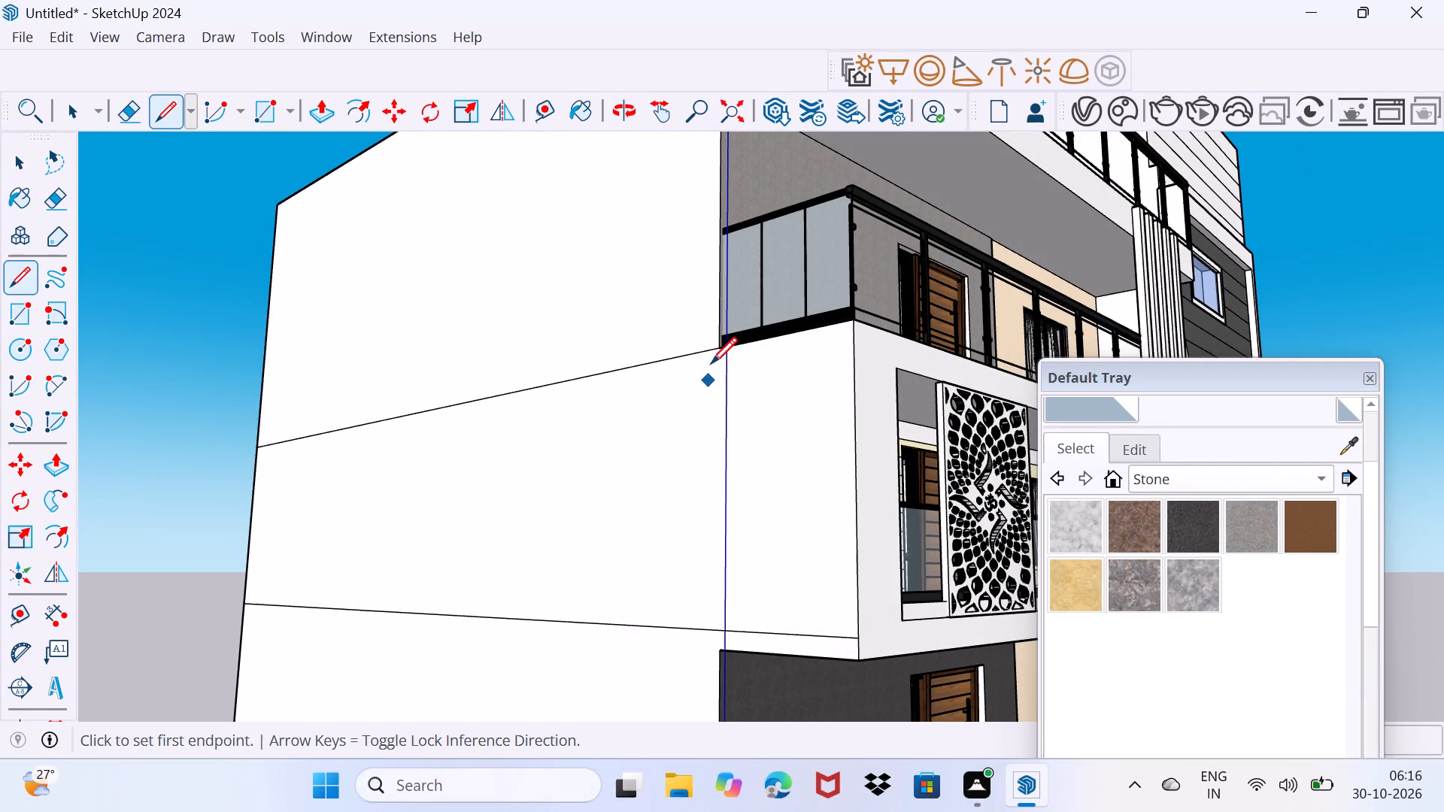
{"action": "left_click", "coordinate": [716, 352]}
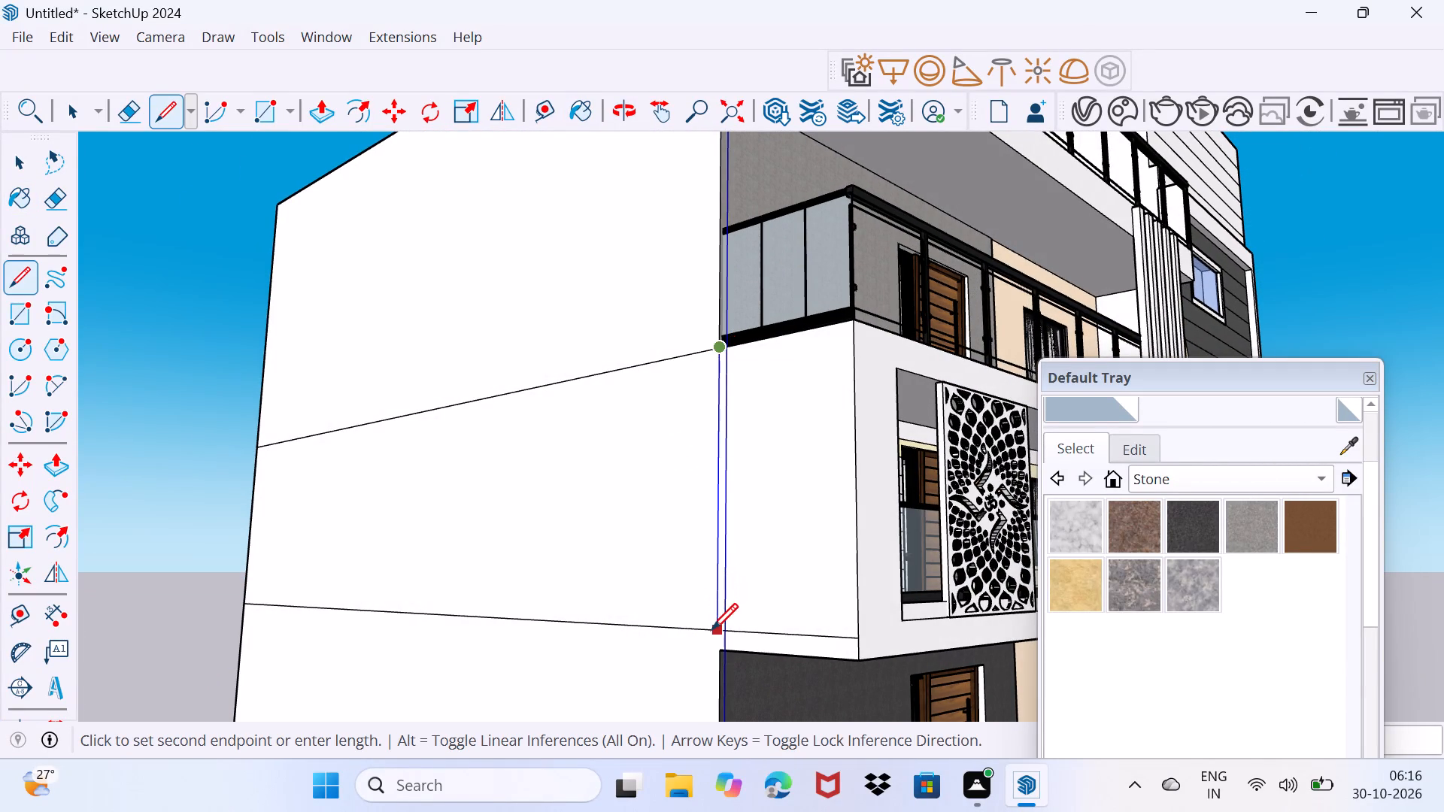
{"action": "left_click", "coordinate": [714, 630]}
{"action": "key", "text": "space"}
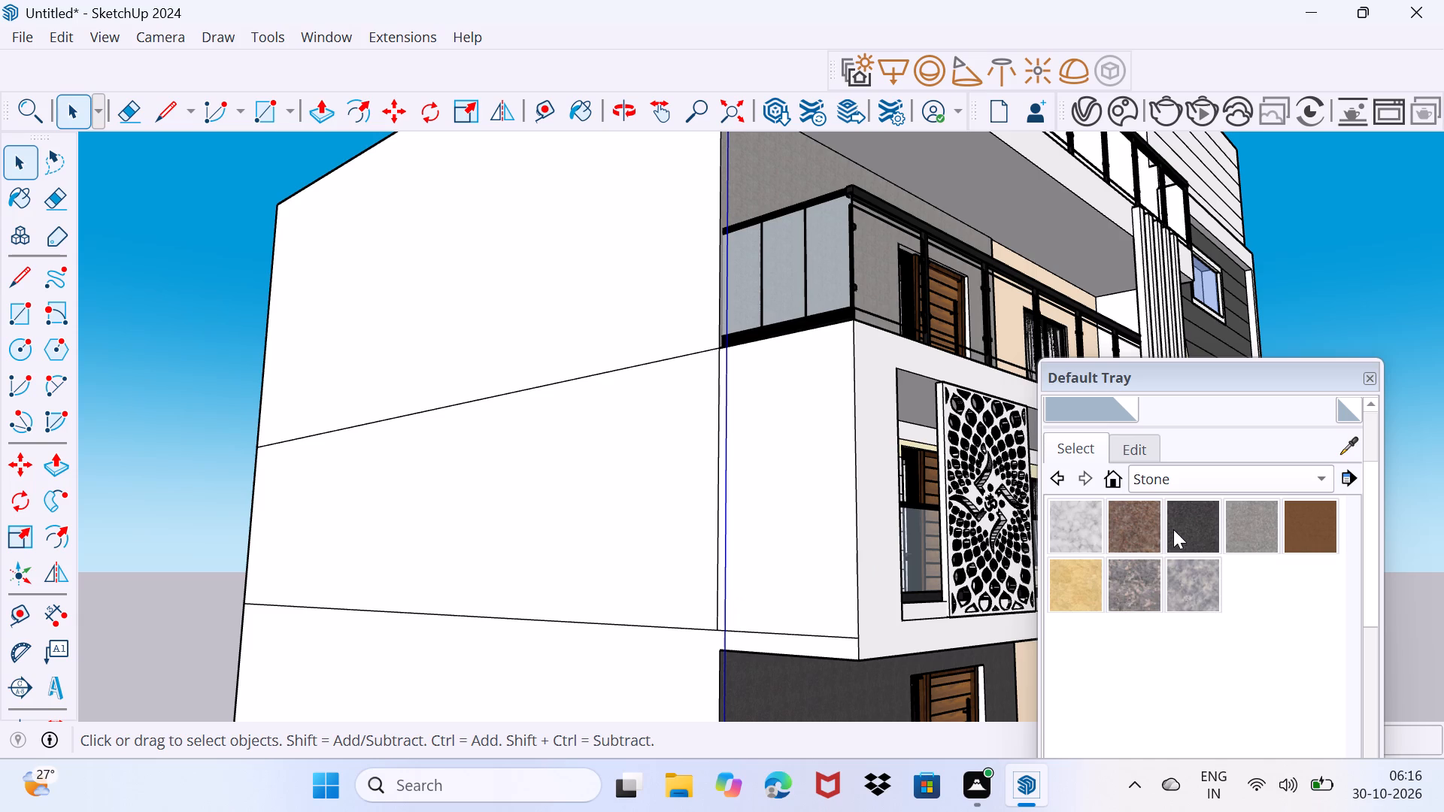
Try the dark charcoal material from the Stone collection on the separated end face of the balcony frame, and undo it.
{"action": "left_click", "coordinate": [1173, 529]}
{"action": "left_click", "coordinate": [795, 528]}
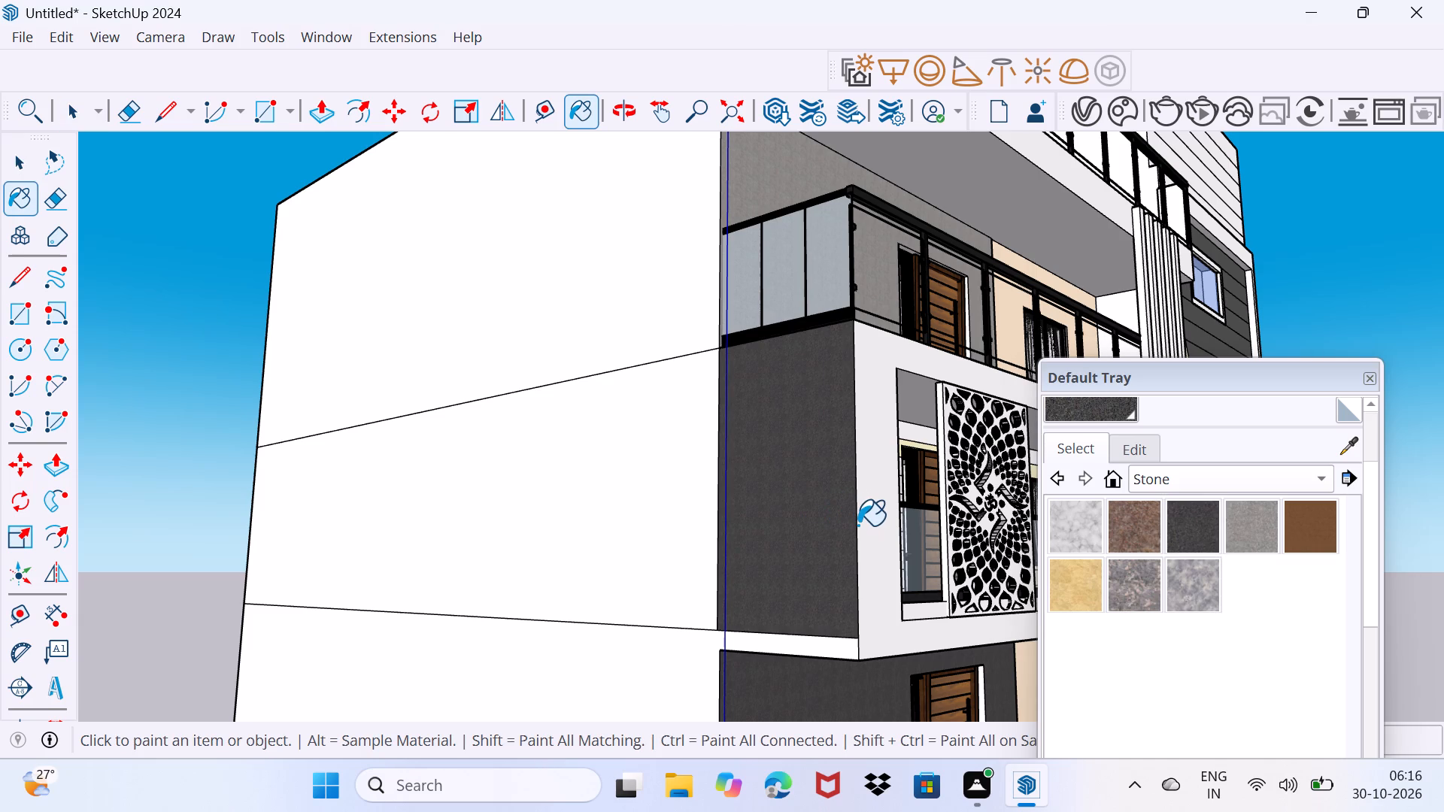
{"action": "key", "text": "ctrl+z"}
Paint the second-floor balcony frame's front face, underside and separated end face with the dark charcoal stone material.
{"action": "middle_click_drag", "start_coordinate": [883, 542], "coordinate": [758, 357]}
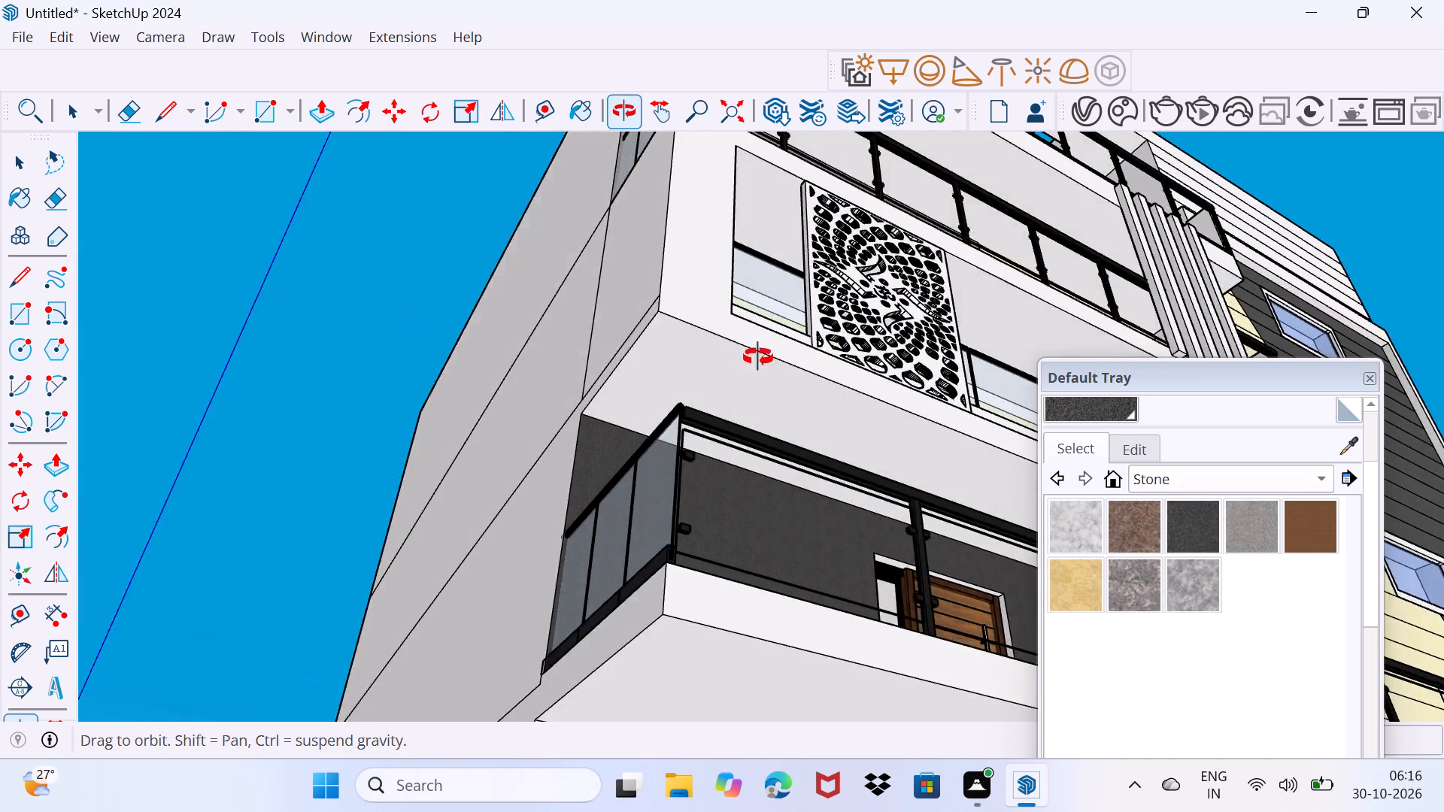
{"action": "middle_click_drag", "start_coordinate": [758, 357], "coordinate": [674, 392]}
{"action": "left_click_drag", "start_coordinate": [1057, 404], "coordinate": [1012, 450]}
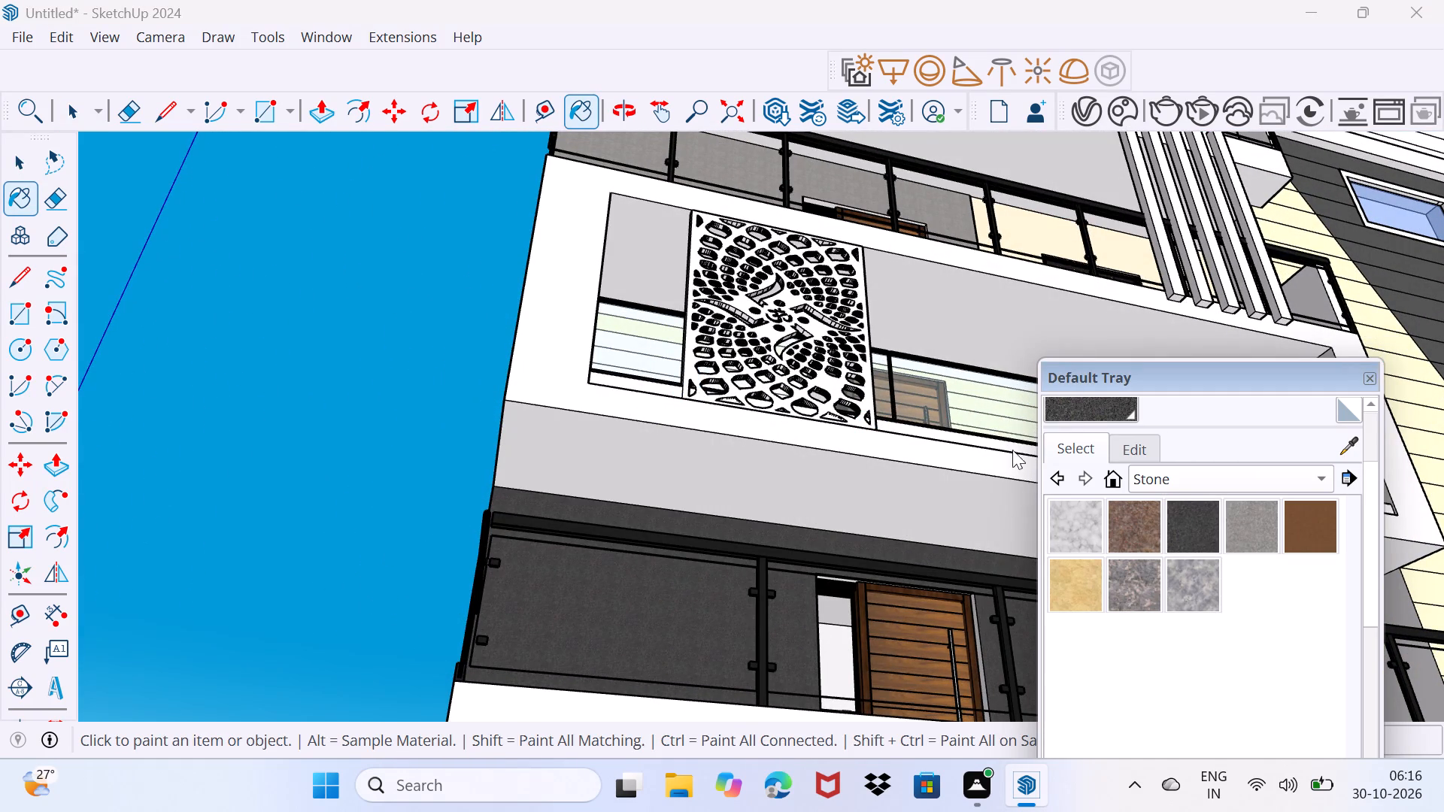
{"action": "left_click_drag", "start_coordinate": [1012, 450], "coordinate": [932, 604]}
{"action": "left_click_drag", "start_coordinate": [1105, 392], "coordinate": [948, 735]}
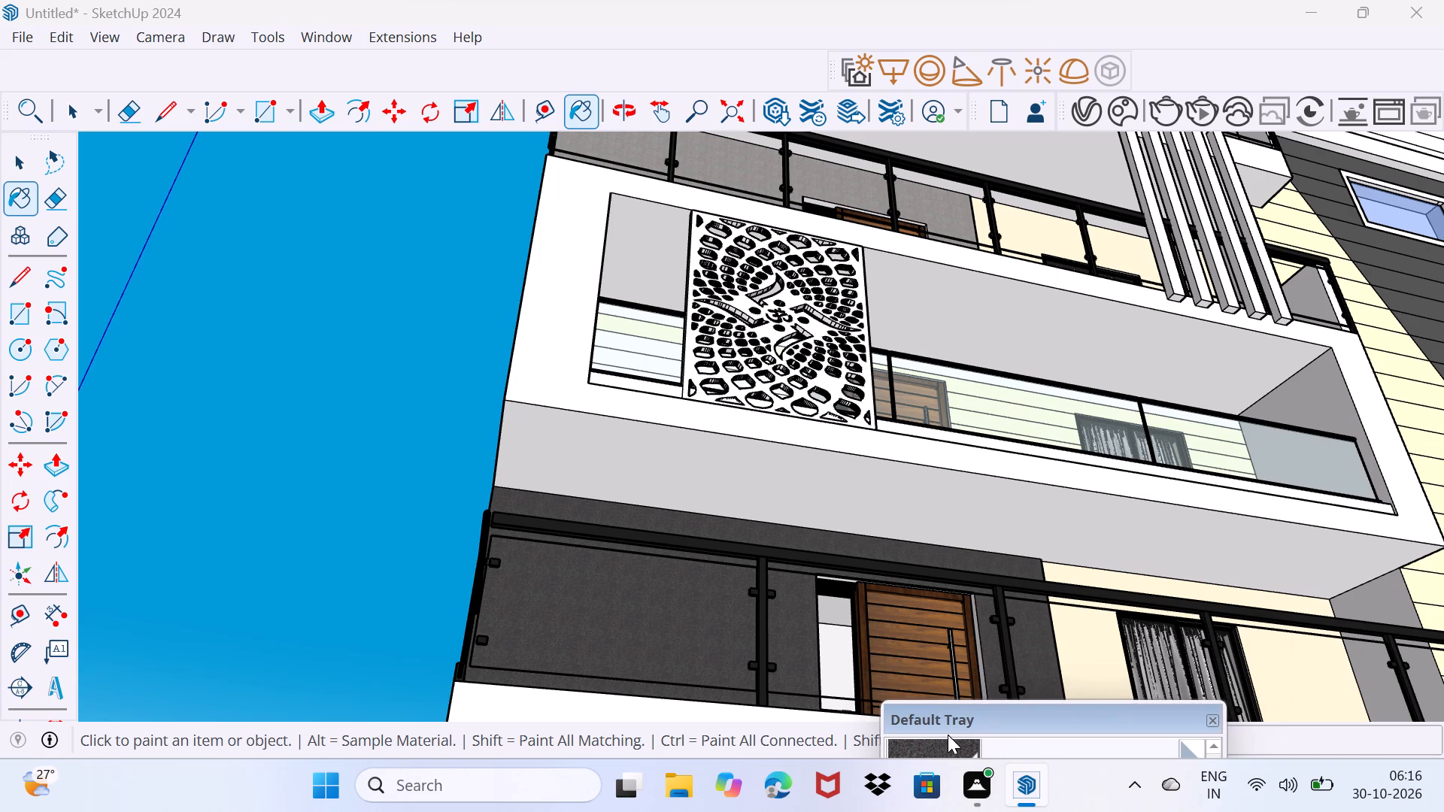
{"action": "left_click_drag", "start_coordinate": [948, 735], "coordinate": [945, 729]}
{"action": "left_click_drag", "start_coordinate": [981, 701], "coordinate": [1059, 499]}
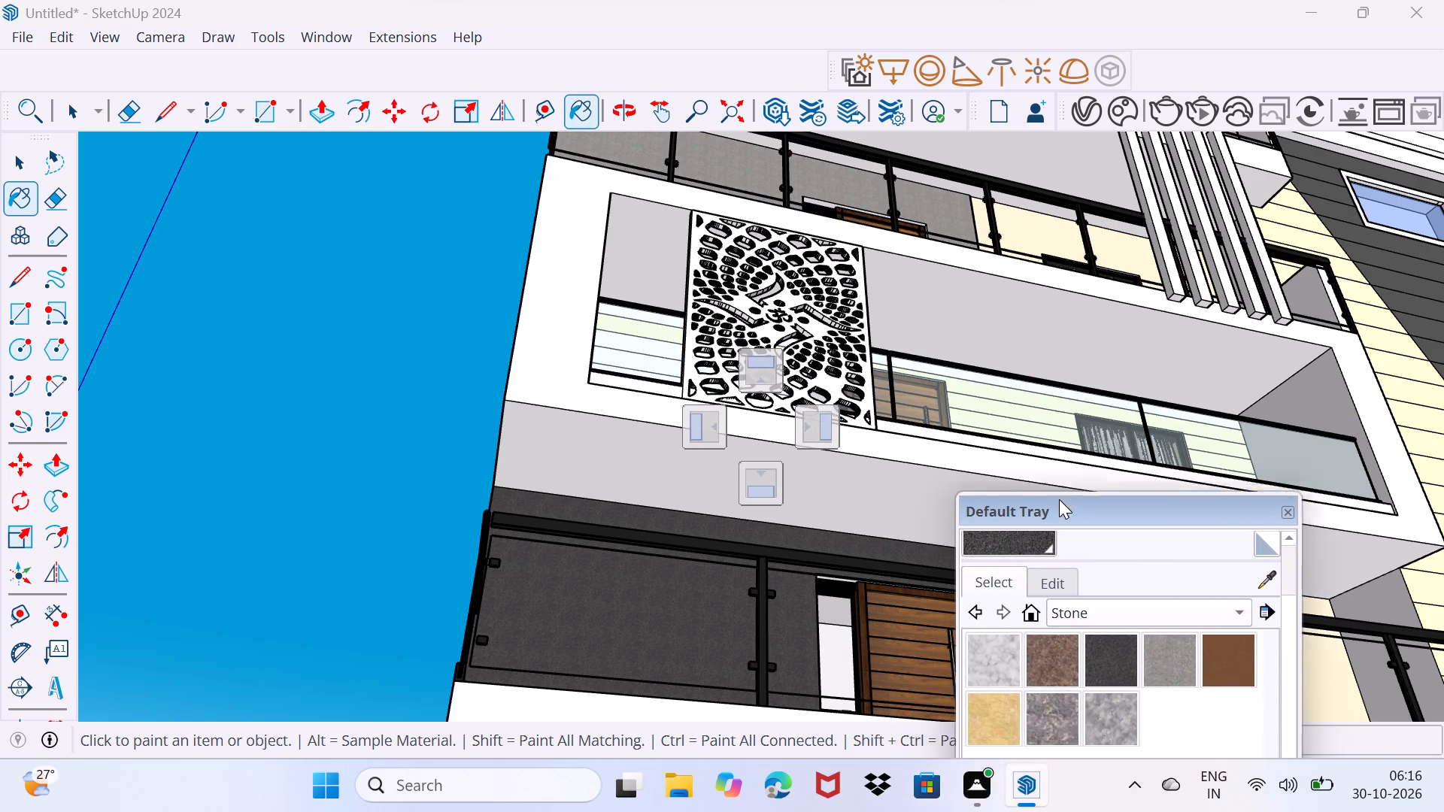
{"action": "left_click_drag", "start_coordinate": [1059, 499], "coordinate": [1071, 456]}
{"action": "left_click", "coordinate": [1116, 618]}
{"action": "left_click", "coordinate": [577, 395]}
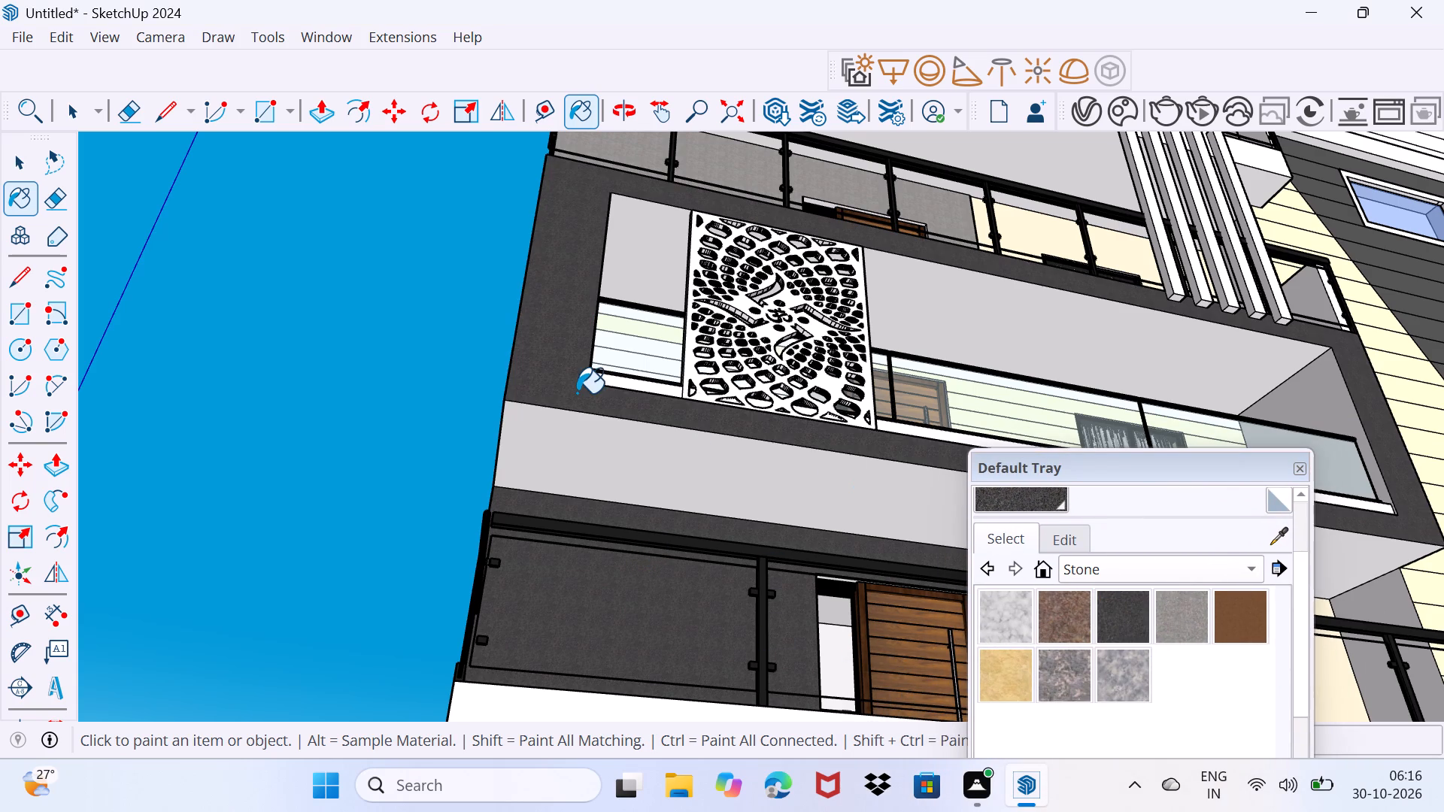
{"action": "left_click", "coordinate": [586, 450]}
{"action": "middle_click_drag", "start_coordinate": [555, 417], "coordinate": [714, 491]}
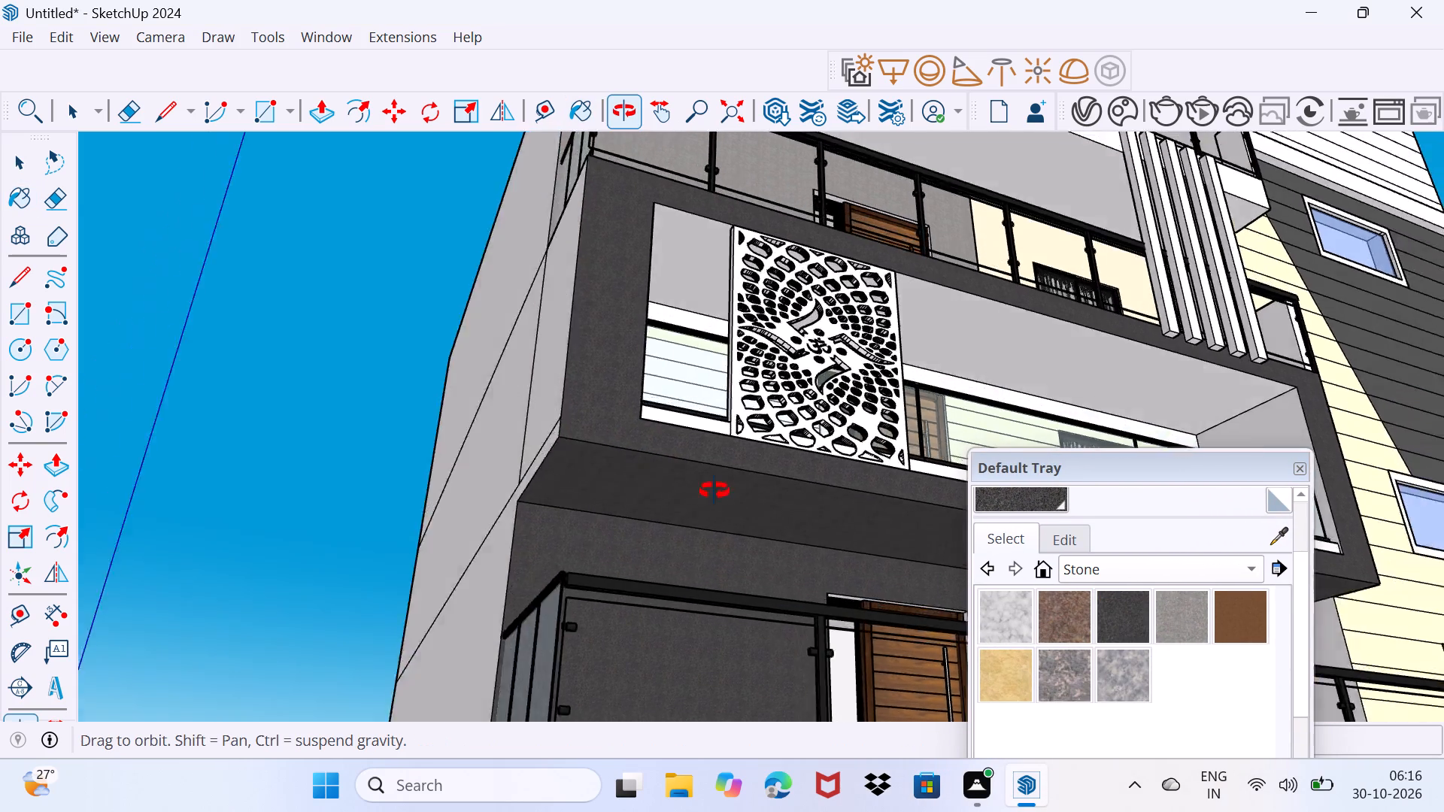
{"action": "middle_click_drag", "start_coordinate": [714, 491], "coordinate": [751, 505]}
{"action": "left_click", "coordinate": [684, 428]}
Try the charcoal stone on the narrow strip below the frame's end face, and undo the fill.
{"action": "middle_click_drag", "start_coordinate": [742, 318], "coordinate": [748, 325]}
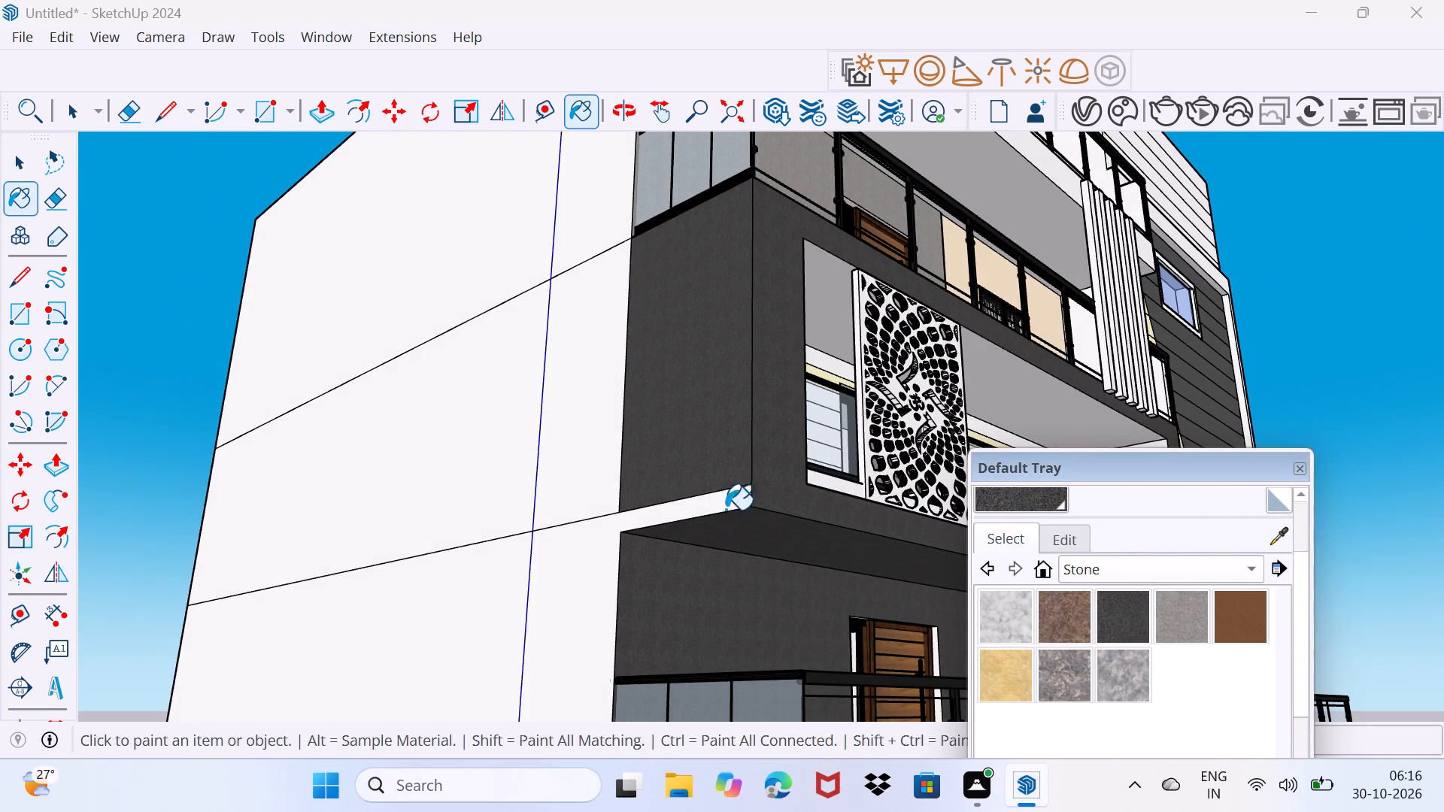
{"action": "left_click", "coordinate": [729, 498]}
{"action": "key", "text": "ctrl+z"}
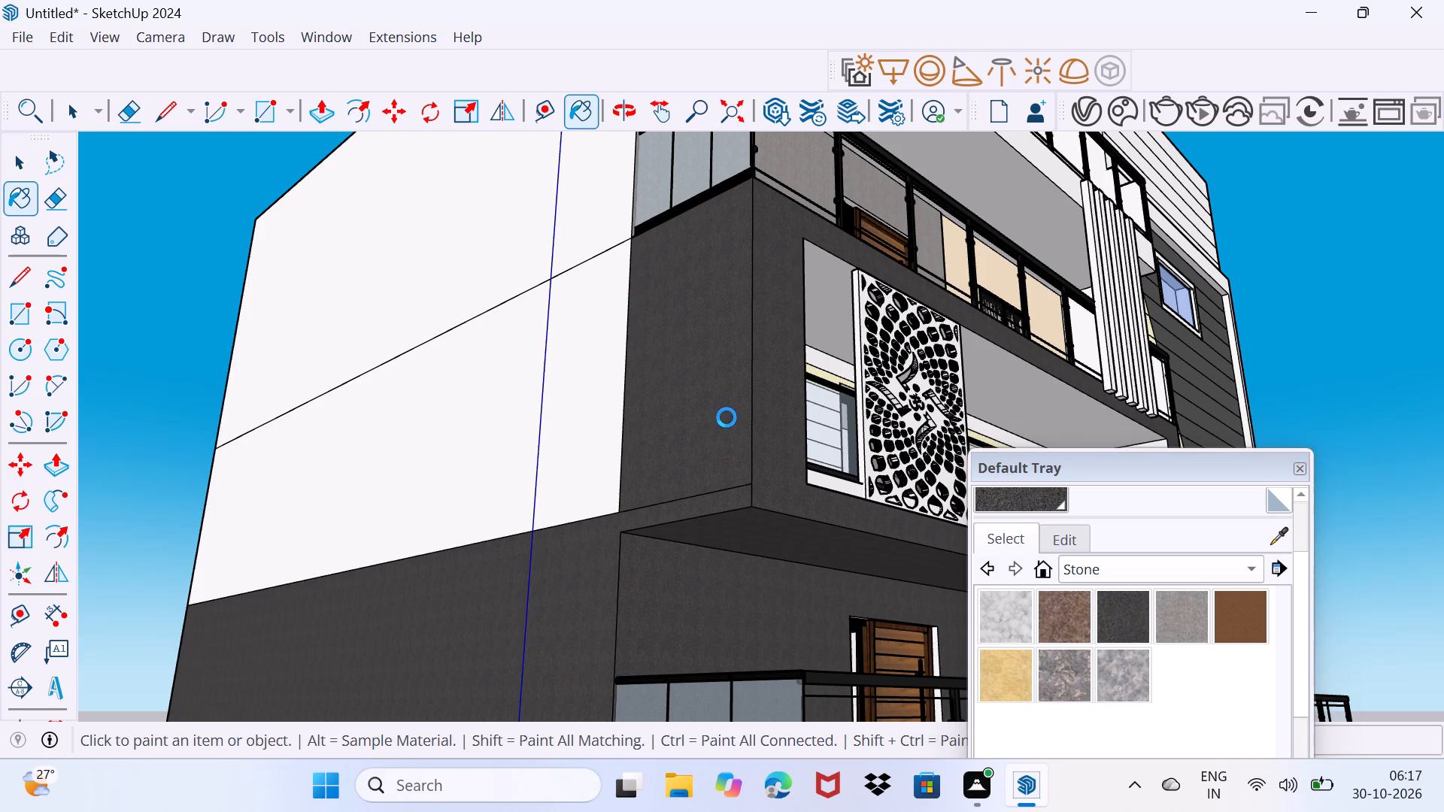
Paint the inner side walls, ceiling and sill of the second-floor balcony frame, with their connected matching faces, in the charcoal stone.
{"action": "middle_click_drag", "start_coordinate": [720, 426], "coordinate": [684, 486]}
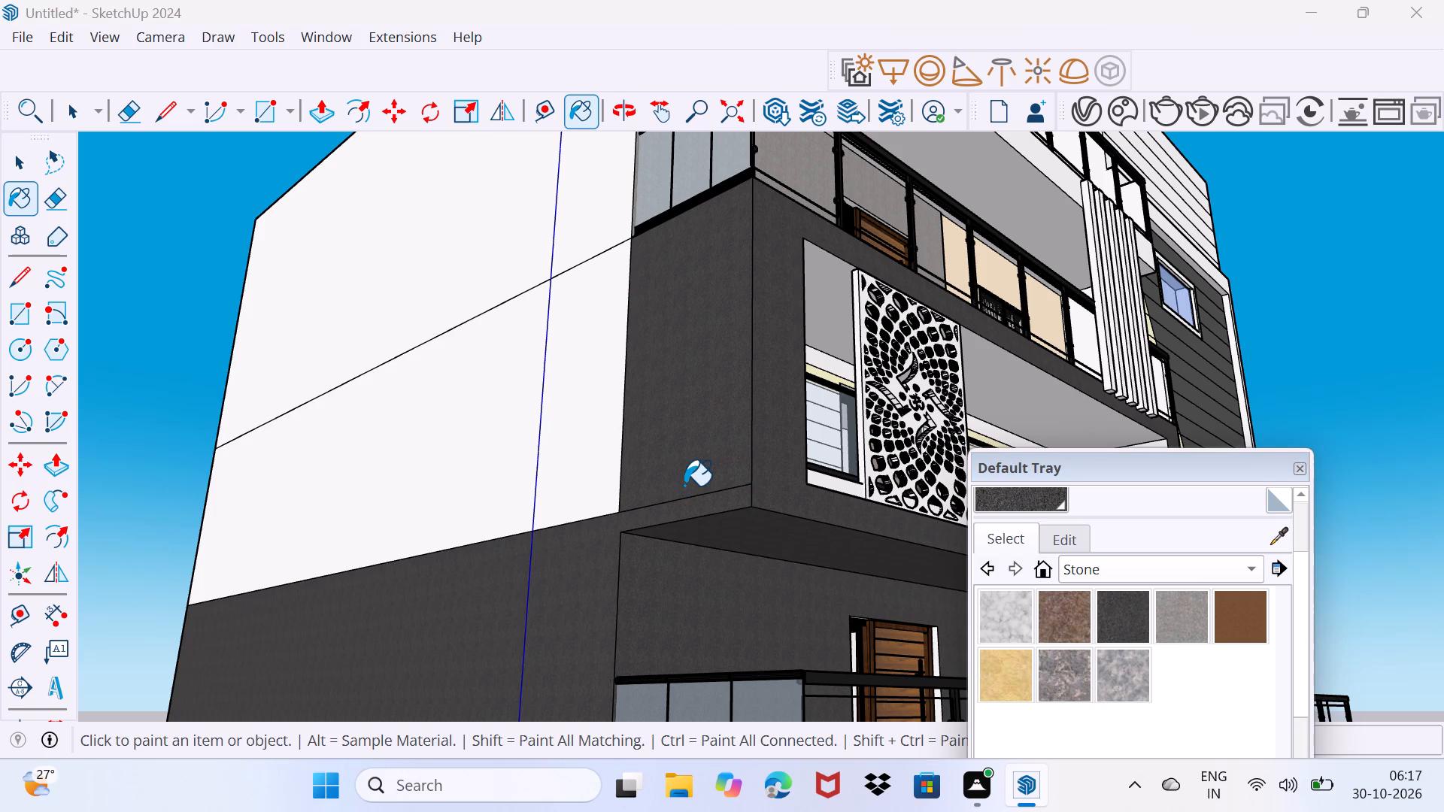
{"action": "middle_click_drag", "start_coordinate": [736, 419], "coordinate": [651, 574]}
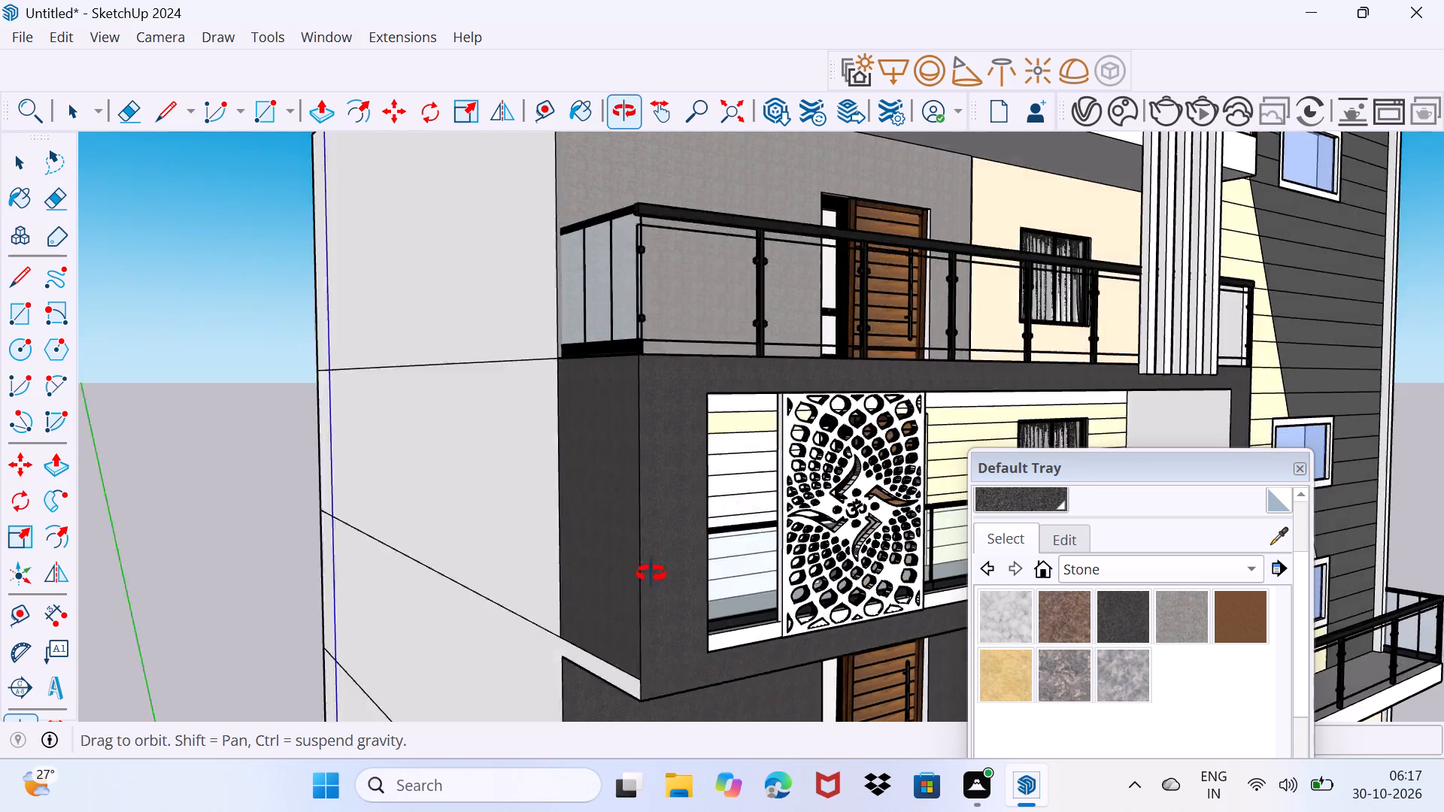
{"action": "middle_click_drag", "start_coordinate": [651, 574], "coordinate": [516, 404]}
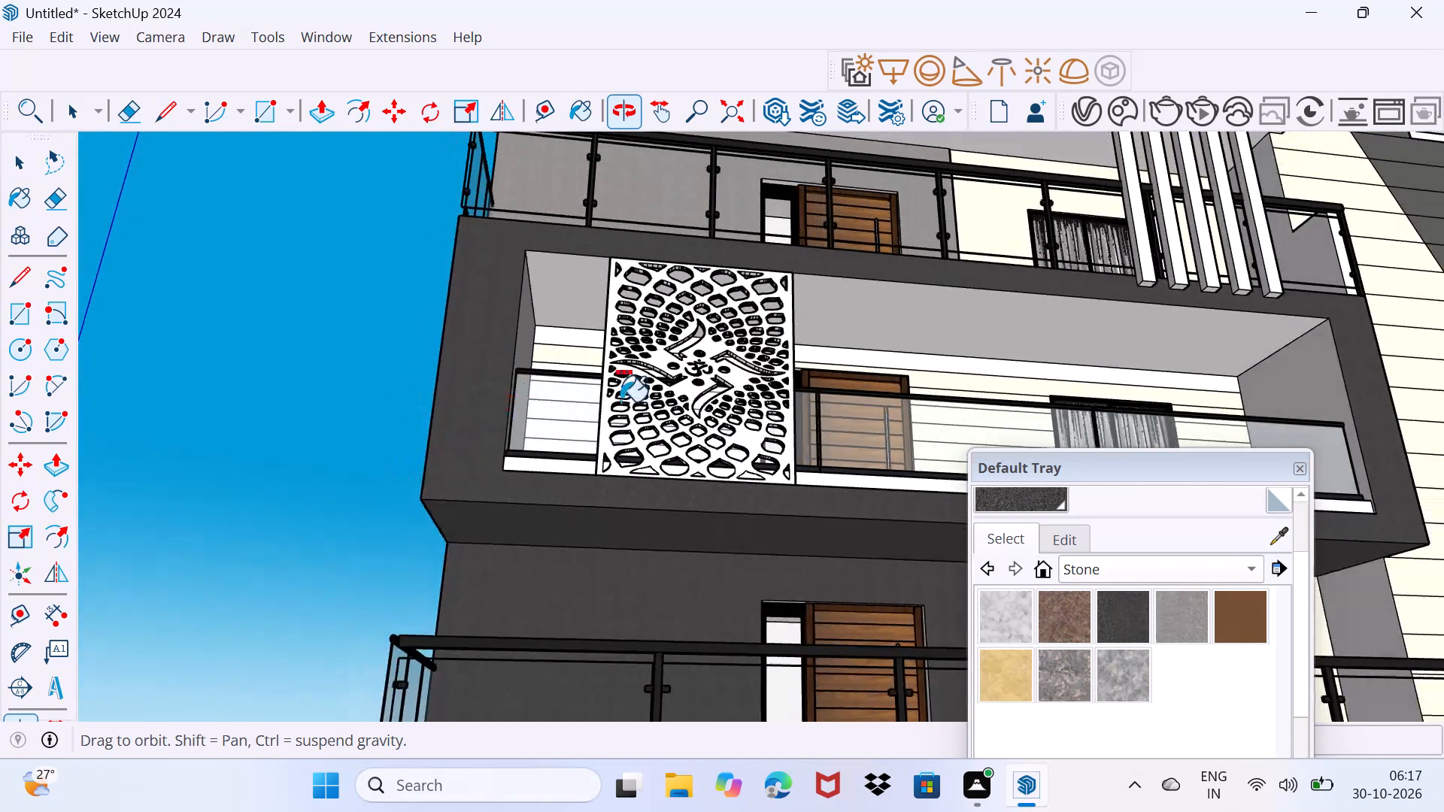
{"action": "left_click", "coordinate": [1293, 414]}
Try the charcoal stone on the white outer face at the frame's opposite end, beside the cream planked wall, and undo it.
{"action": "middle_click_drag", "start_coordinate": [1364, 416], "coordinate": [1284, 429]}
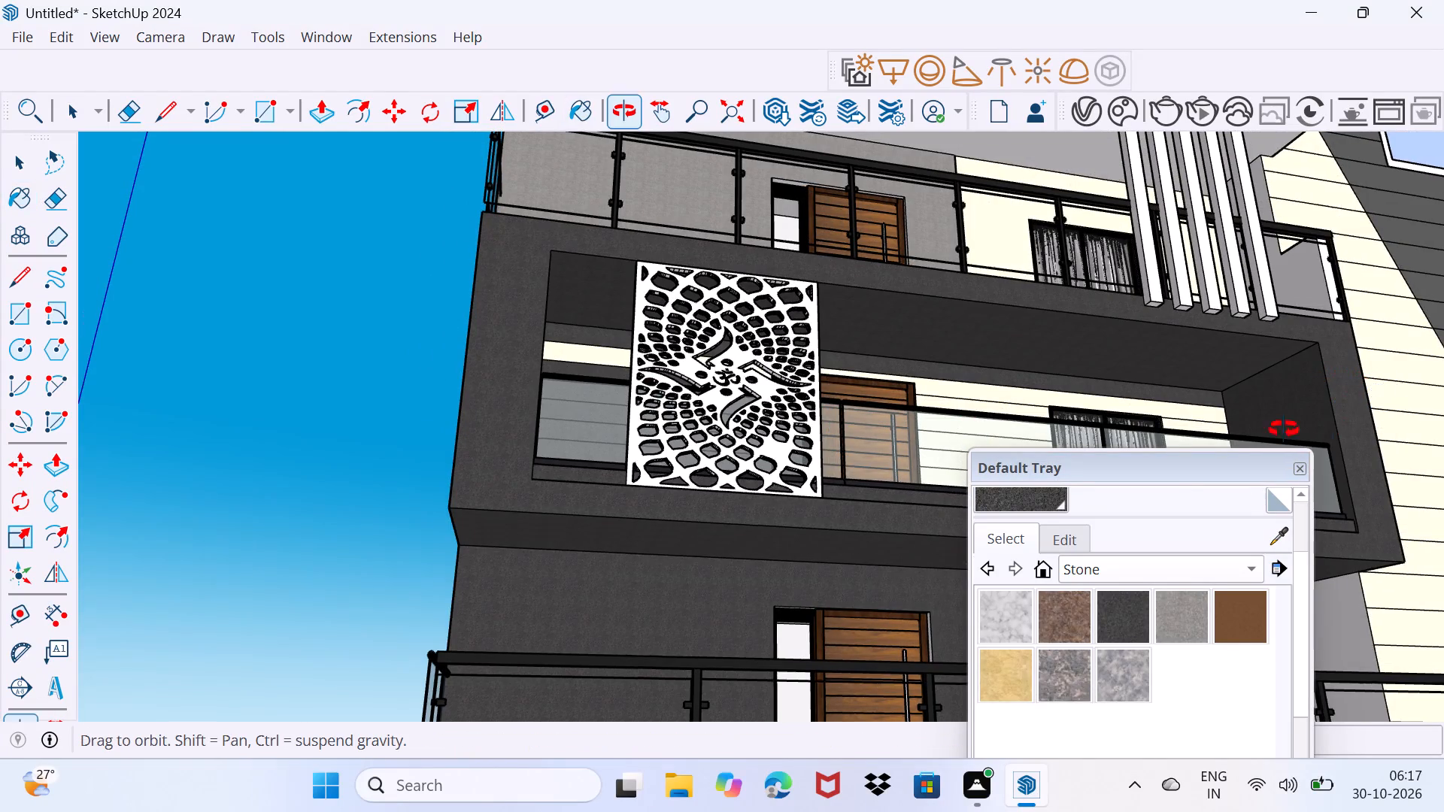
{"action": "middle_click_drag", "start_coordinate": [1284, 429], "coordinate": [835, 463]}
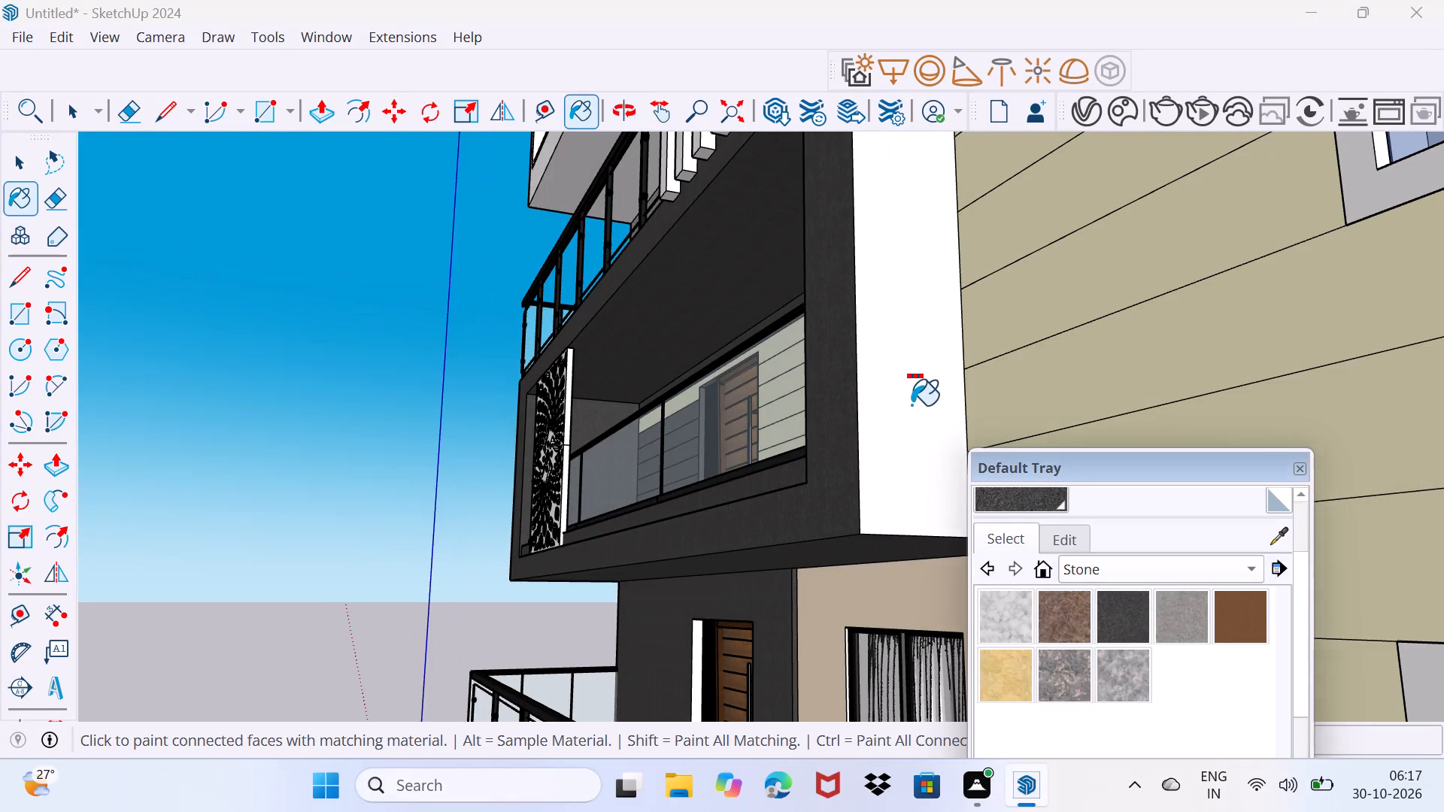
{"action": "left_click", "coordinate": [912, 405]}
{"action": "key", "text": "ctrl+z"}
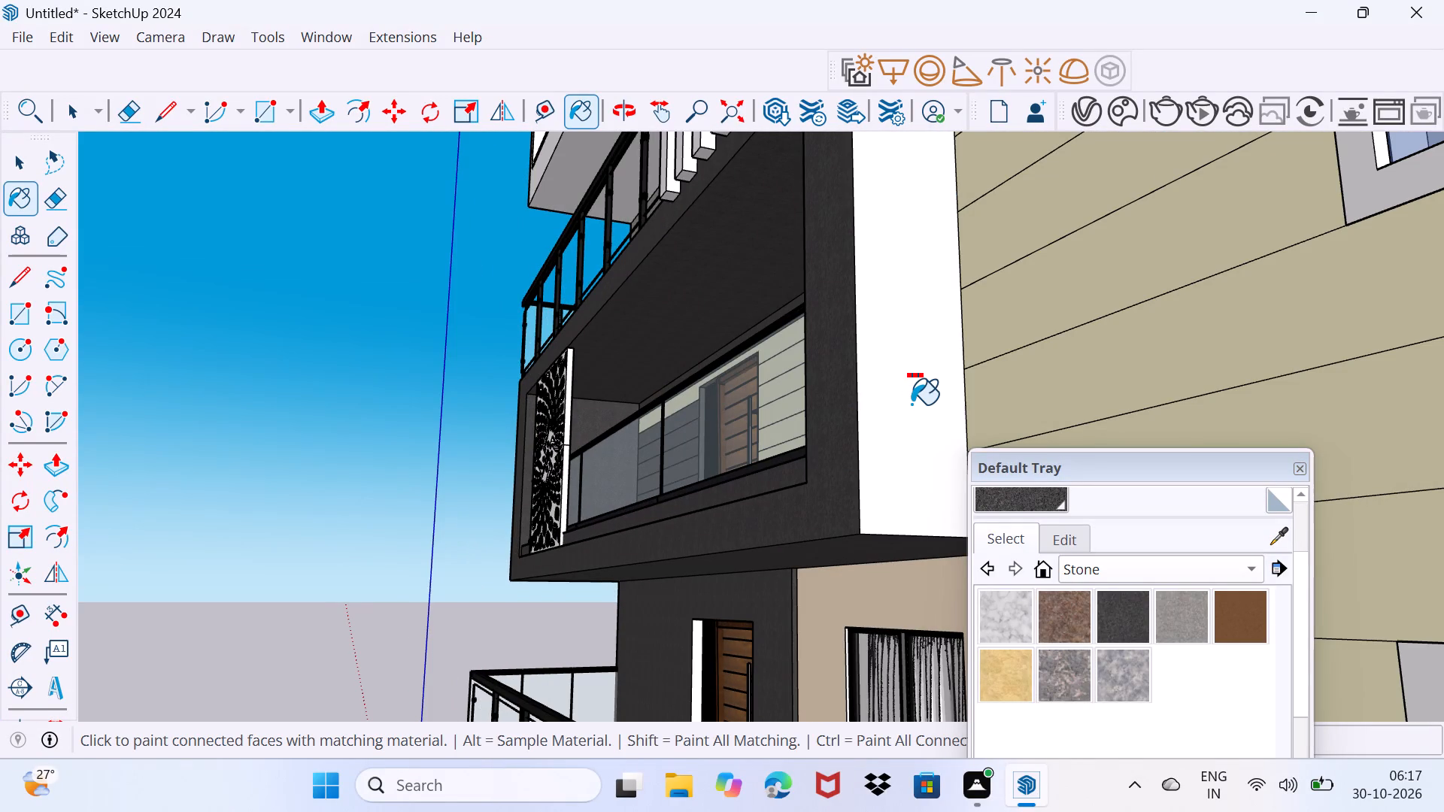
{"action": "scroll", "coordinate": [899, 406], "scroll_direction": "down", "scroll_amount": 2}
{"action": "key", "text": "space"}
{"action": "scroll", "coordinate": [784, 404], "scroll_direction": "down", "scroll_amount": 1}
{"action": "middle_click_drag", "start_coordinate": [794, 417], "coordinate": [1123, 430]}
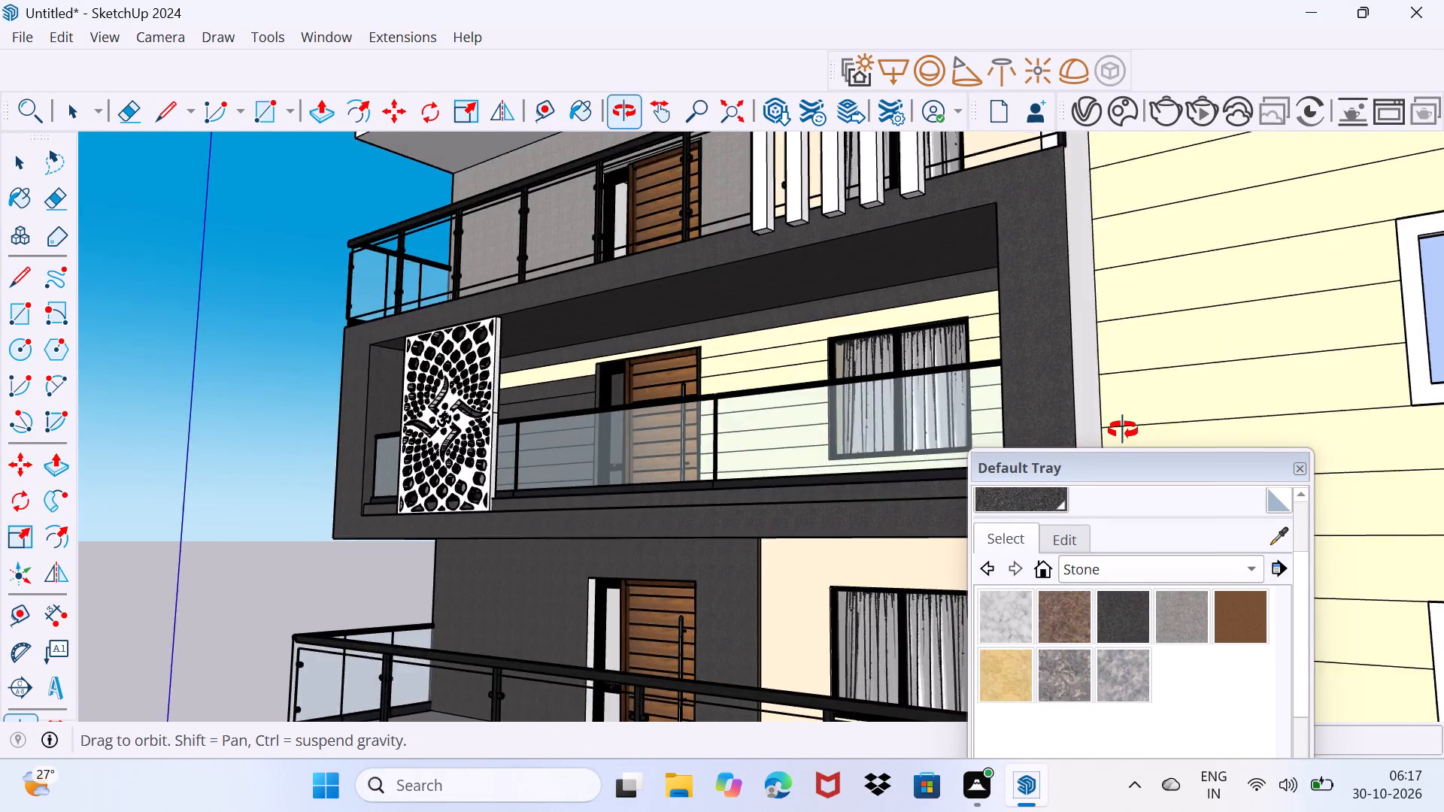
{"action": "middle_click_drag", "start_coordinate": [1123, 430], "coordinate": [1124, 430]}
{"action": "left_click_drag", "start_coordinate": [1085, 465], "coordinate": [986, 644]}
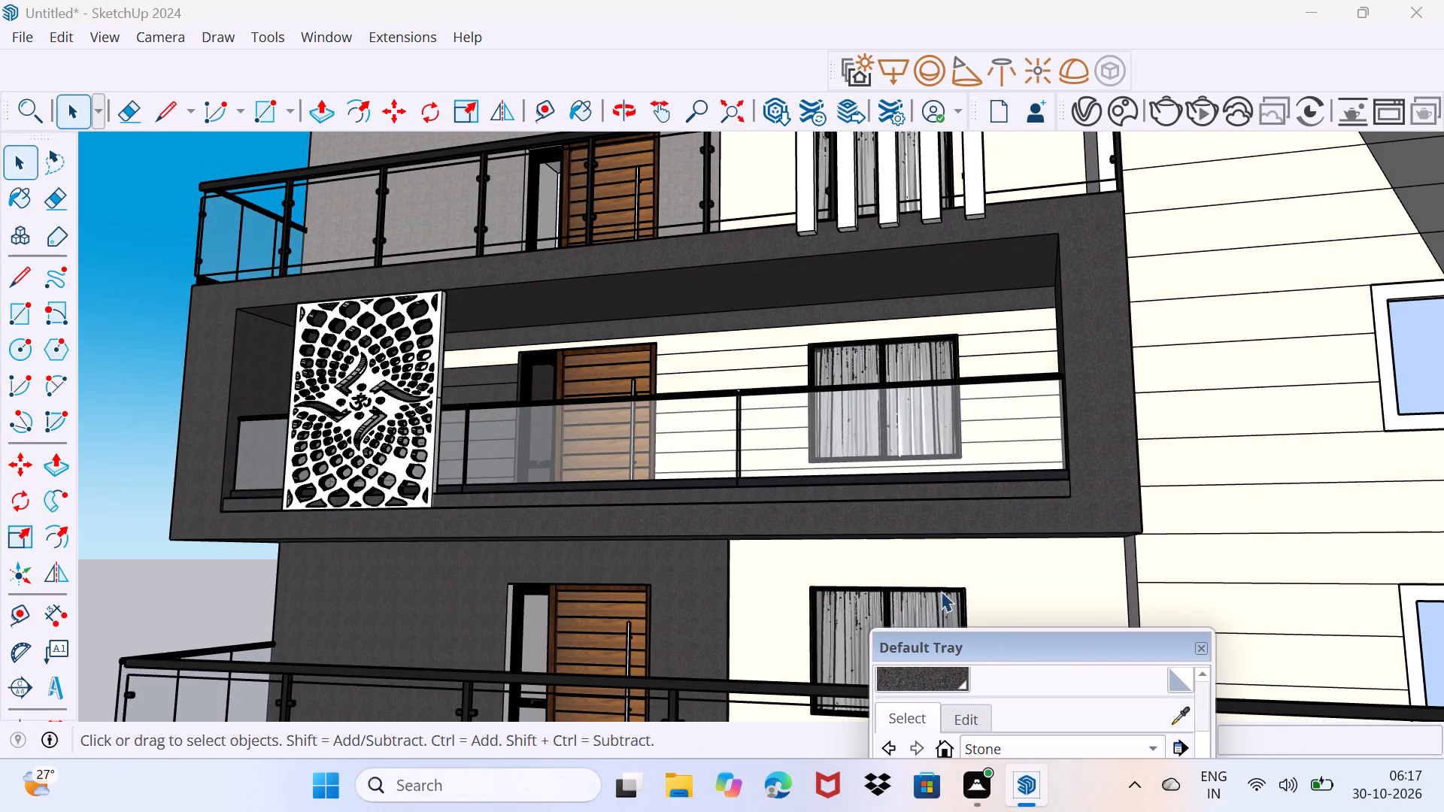
Examine the whole front facade from several angles to review the applied paint and stone finishes.
{"action": "scroll", "coordinate": [793, 350], "scroll_direction": "down", "scroll_amount": 6}
{"action": "middle_click_drag", "start_coordinate": [684, 364], "coordinate": [708, 338]}
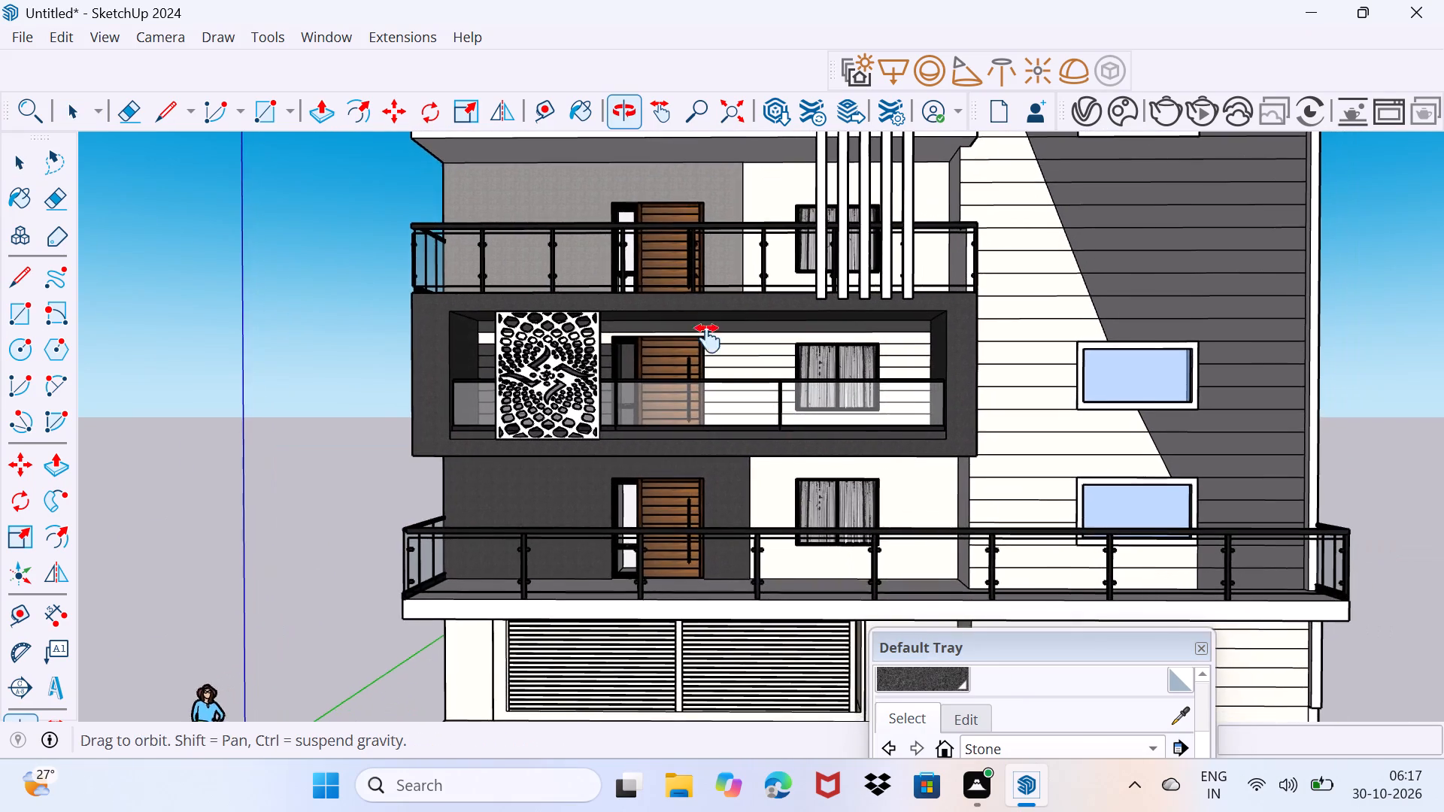
{"action": "middle_click_drag", "start_coordinate": [708, 338], "coordinate": [660, 297]}
{"action": "middle_click_drag", "start_coordinate": [676, 321], "coordinate": [715, 375]}
{"action": "scroll", "coordinate": [714, 375], "scroll_direction": "down", "scroll_amount": 8}
{"action": "middle_click_drag", "start_coordinate": [706, 354], "coordinate": [705, 356], "text": "shift"}
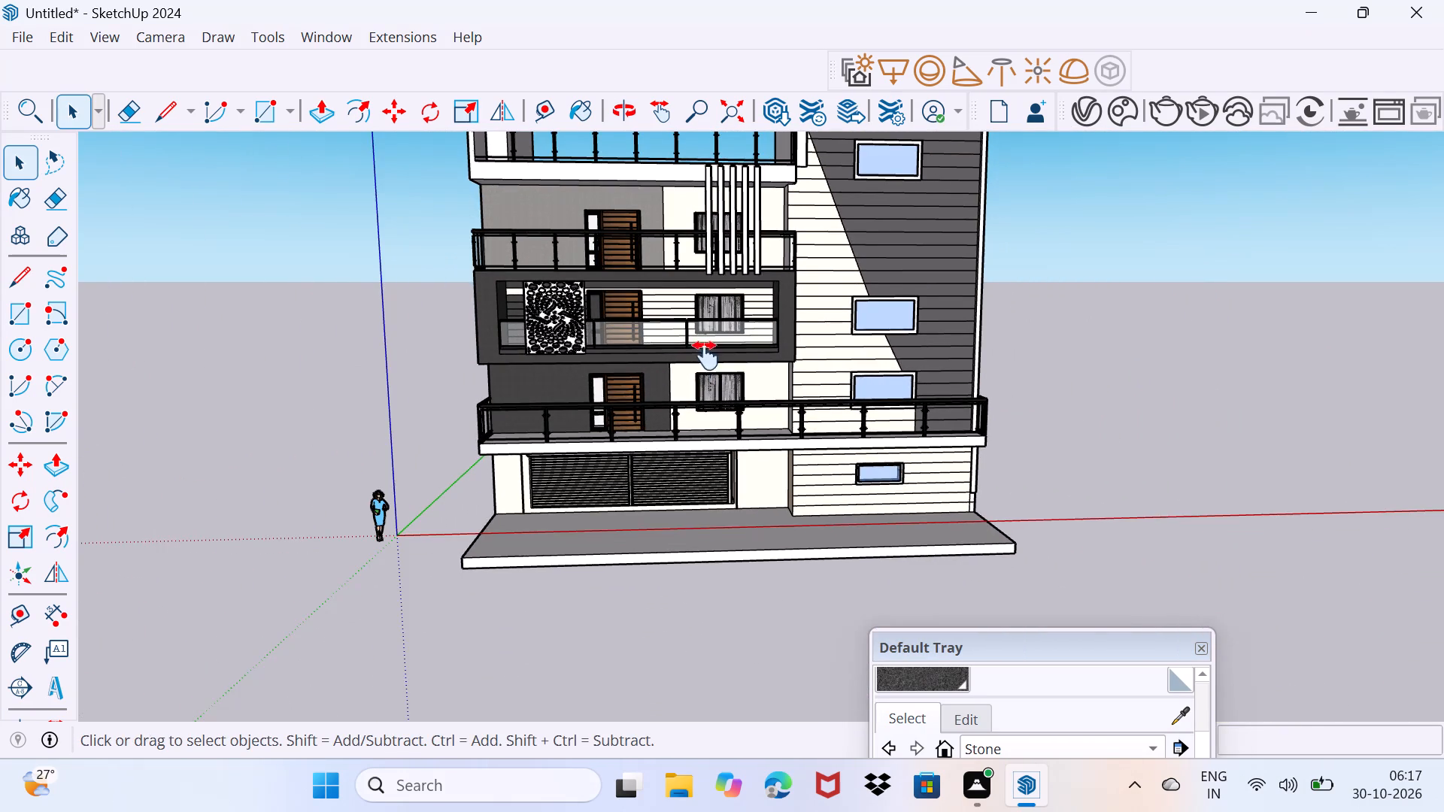
{"action": "middle_click_drag", "start_coordinate": [705, 356], "coordinate": [605, 505], "text": "shift"}
{"action": "middle_click_drag", "start_coordinate": [628, 487], "coordinate": [657, 414]}
{"action": "left_click_drag", "start_coordinate": [927, 641], "coordinate": [793, 751]}
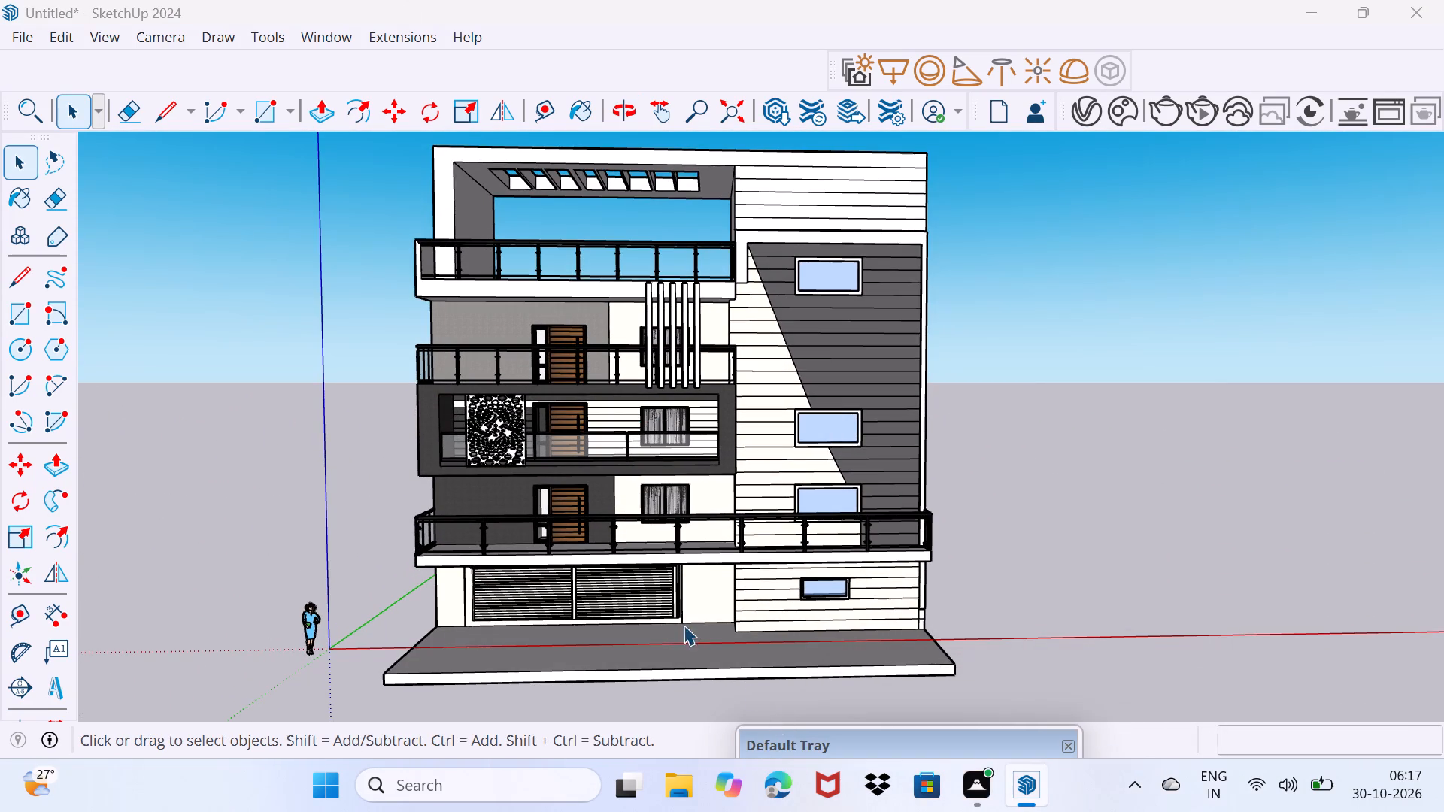
{"action": "middle_click_drag", "start_coordinate": [680, 607], "coordinate": [681, 510]}
{"action": "middle_click_drag", "start_coordinate": [651, 559], "coordinate": [736, 551]}
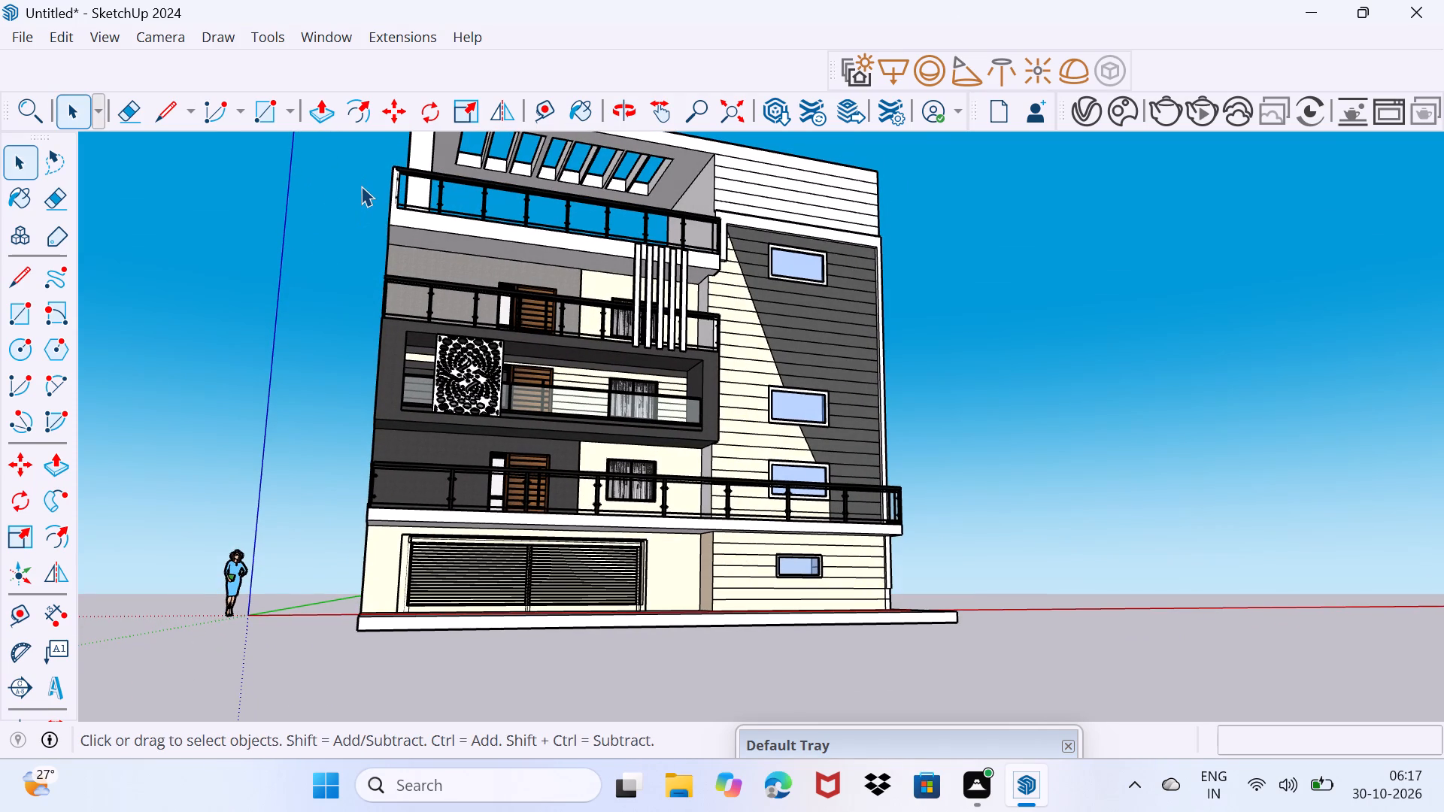
{"action": "middle_click_drag", "start_coordinate": [357, 190], "coordinate": [346, 241]}
{"action": "scroll", "coordinate": [346, 241], "scroll_direction": "down", "scroll_amount": 1}
{"action": "middle_click_drag", "start_coordinate": [405, 129], "coordinate": [423, 260], "text": "shift"}
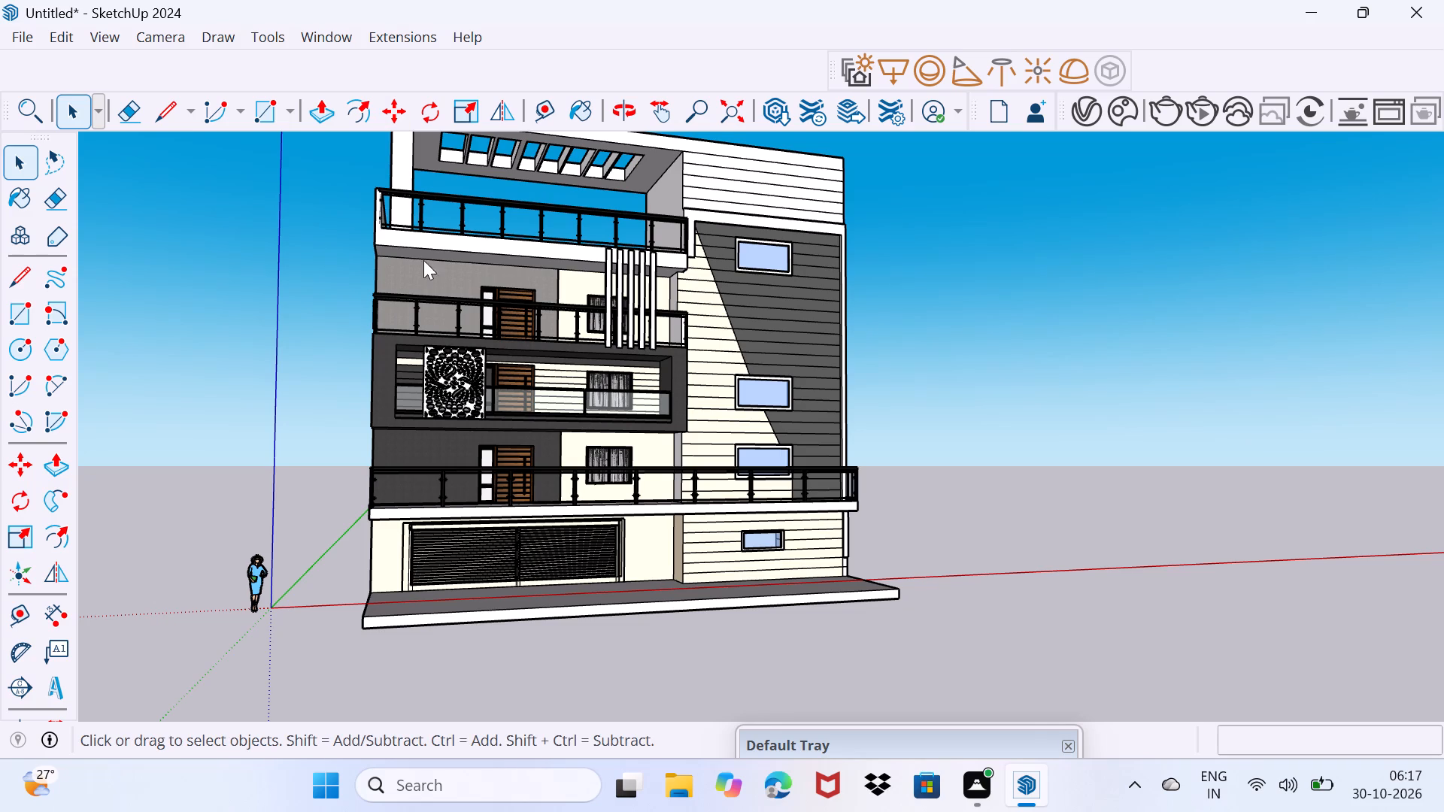
{"action": "middle_click_drag", "start_coordinate": [423, 260], "coordinate": [432, 329], "text": "shift"}
{"action": "middle_click_drag", "start_coordinate": [437, 205], "coordinate": [483, 329]}
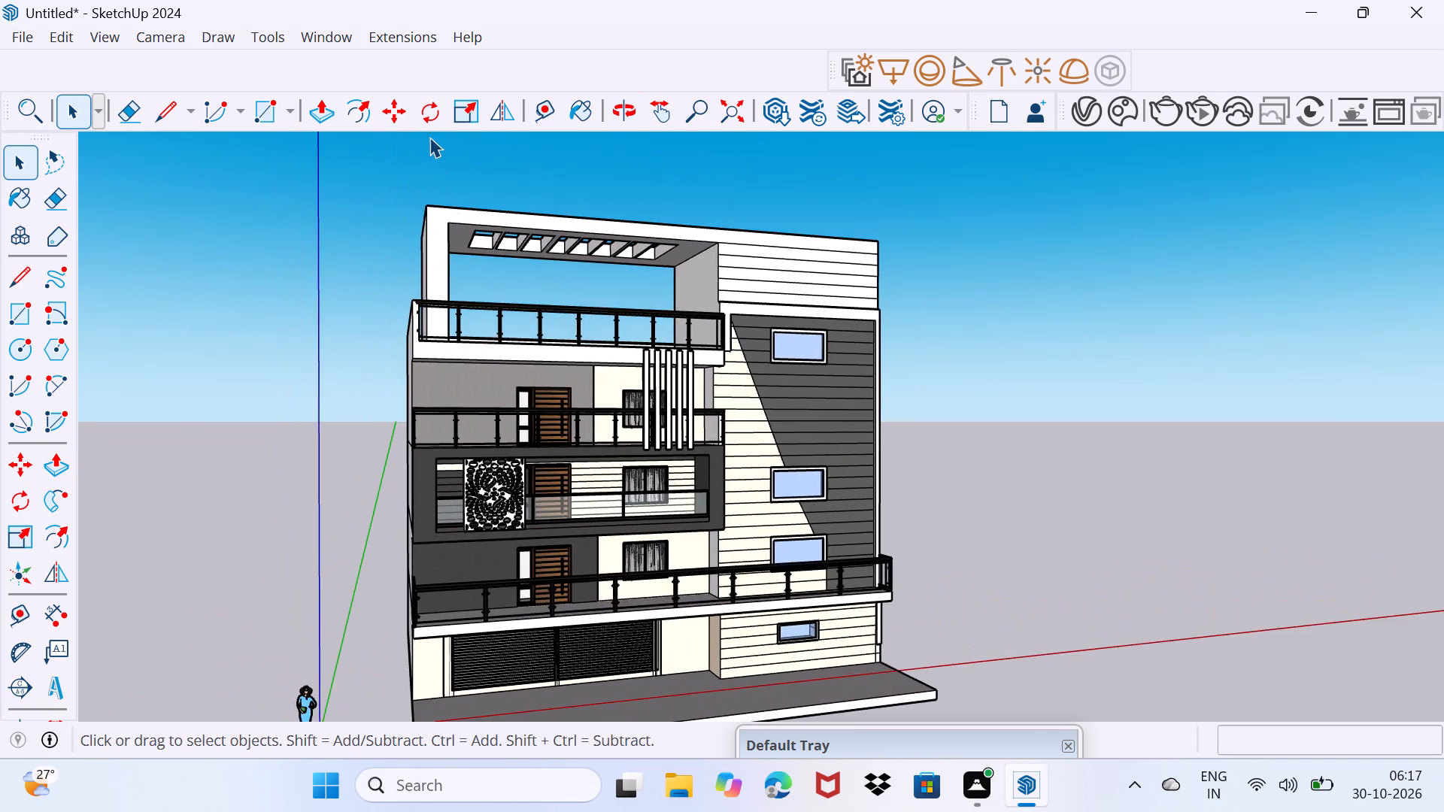
Copy the top front edge of the white rooftop frame about 1 5/8 inches down its front face.
{"action": "scroll", "coordinate": [429, 137], "scroll_direction": "up", "scroll_amount": 4}
{"action": "scroll", "coordinate": [499, 247], "scroll_direction": "up", "scroll_amount": 1}
{"action": "middle_click_drag", "start_coordinate": [505, 261], "coordinate": [551, 298]}
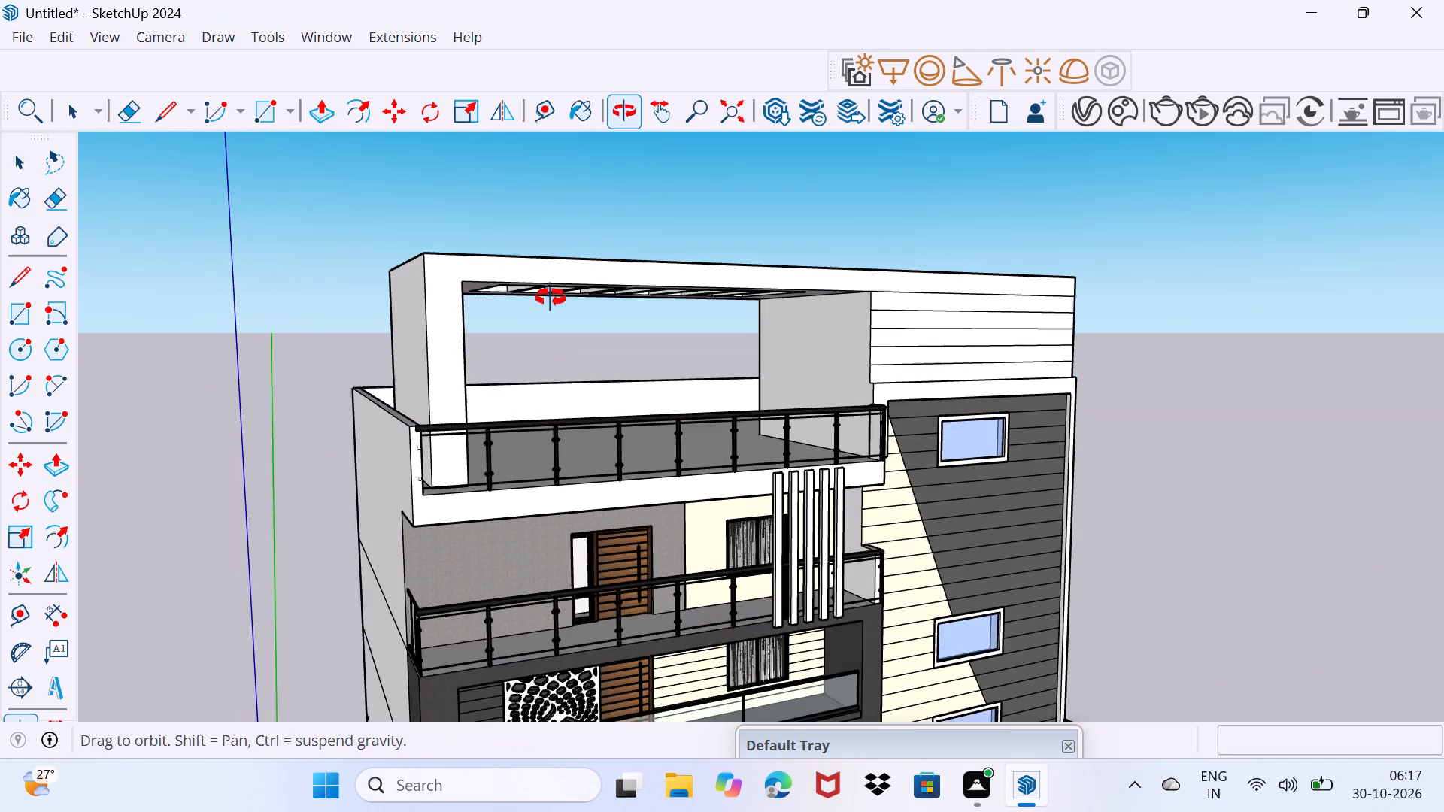
{"action": "middle_click_drag", "start_coordinate": [551, 298], "coordinate": [555, 297]}
{"action": "scroll", "coordinate": [492, 241], "scroll_direction": "up", "scroll_amount": 4}
{"action": "left_click", "coordinate": [484, 267]}
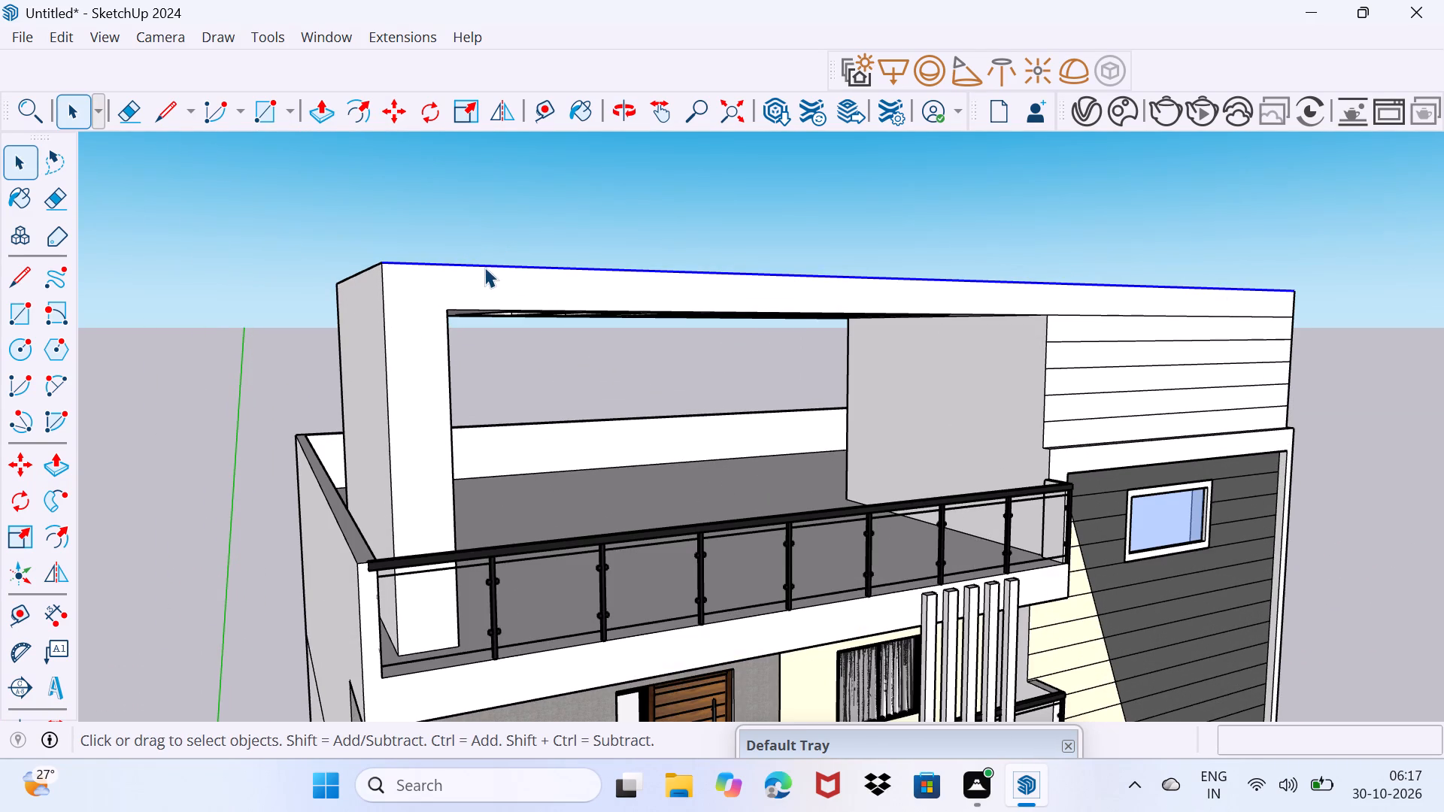
{"action": "key", "text": "m"}
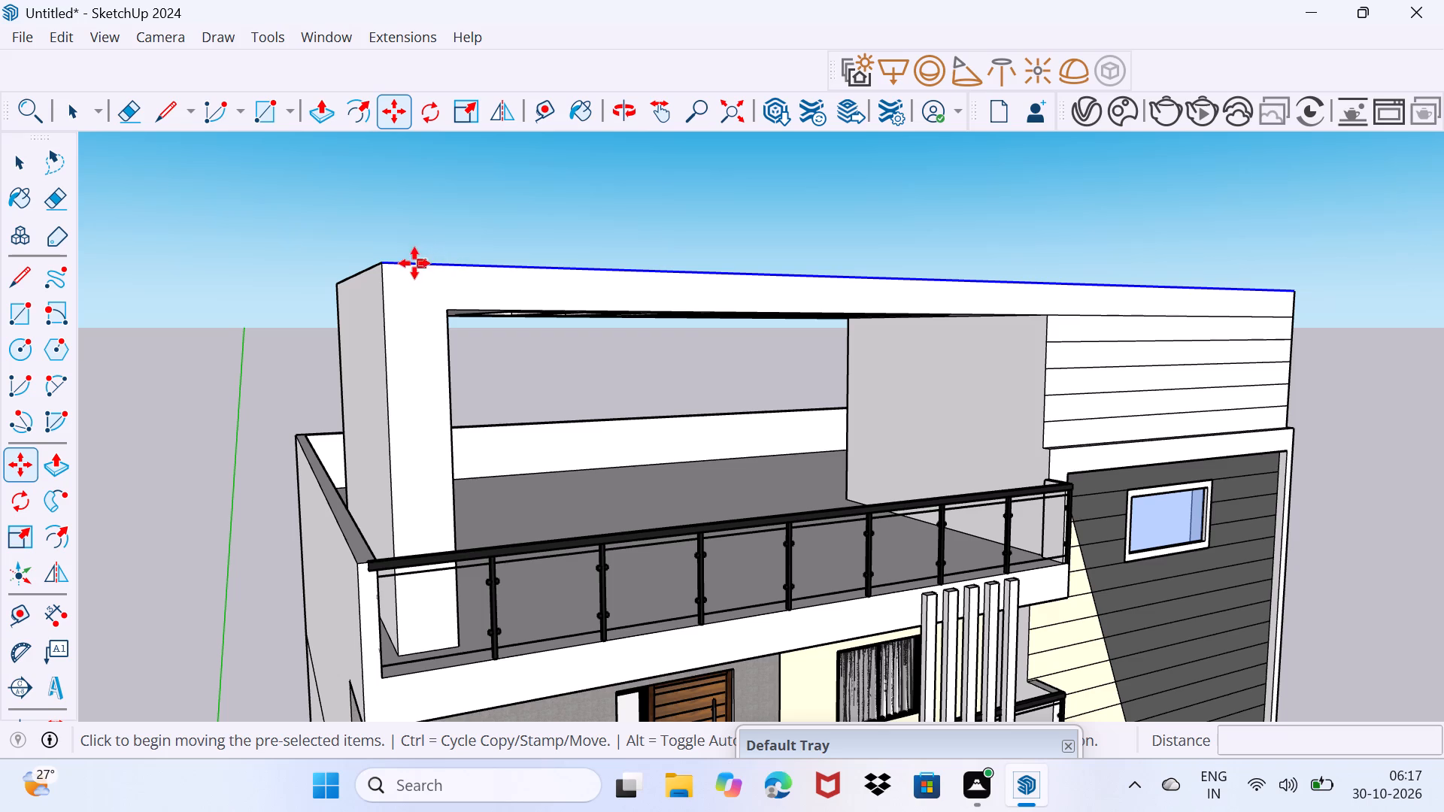
{"action": "left_click", "coordinate": [381, 263]}
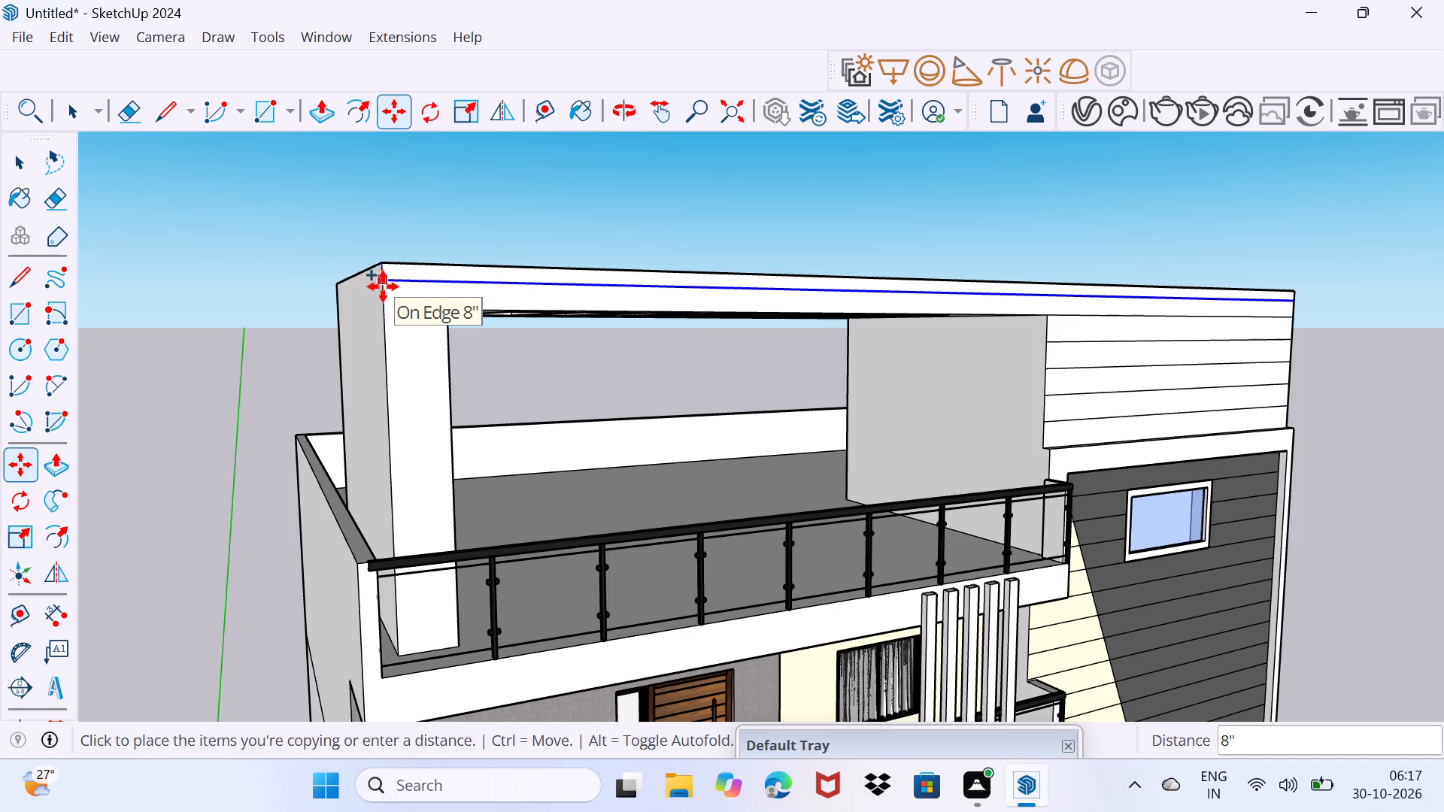
{"action": "scroll", "coordinate": [383, 282], "scroll_direction": "up", "scroll_amount": 16}
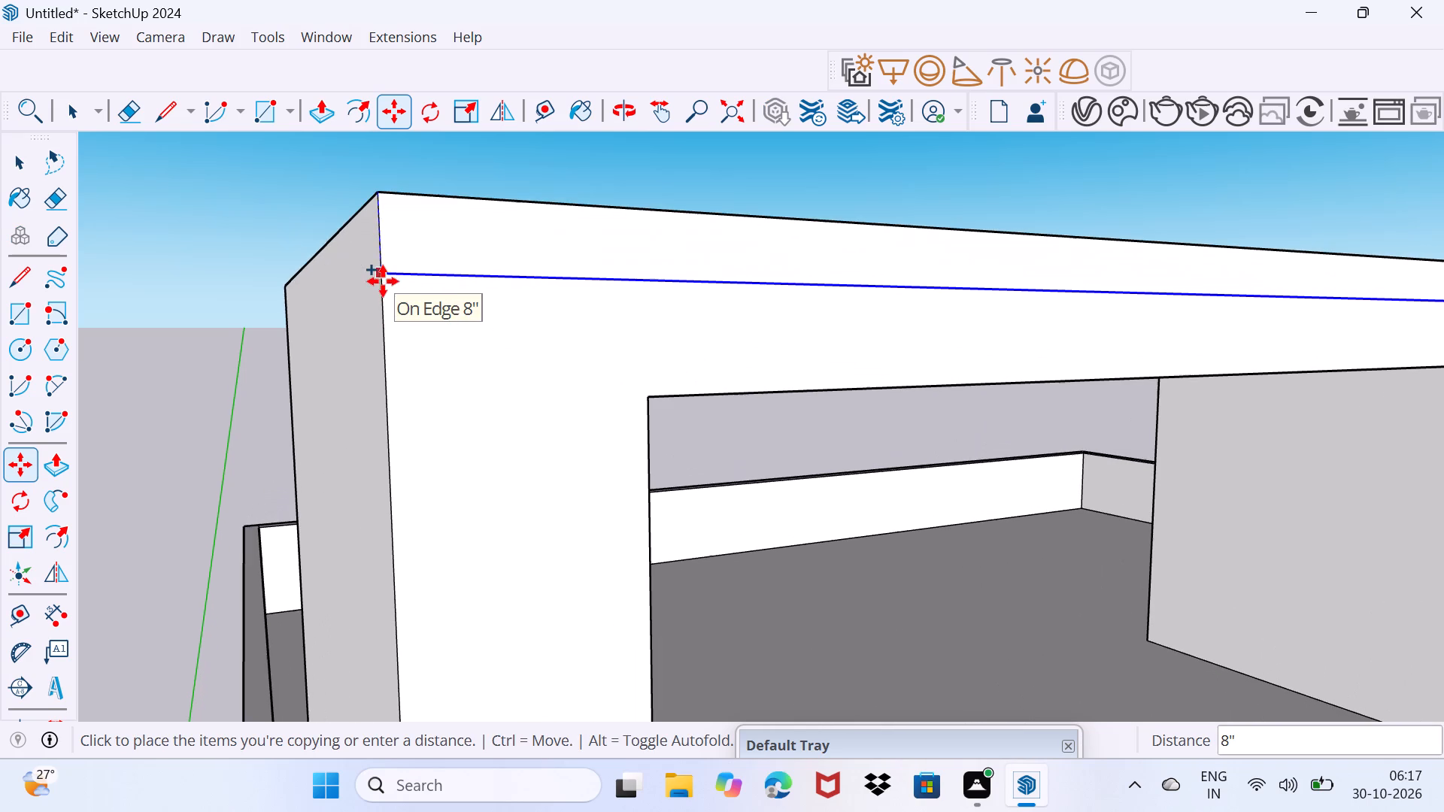
{"action": "left_click", "coordinate": [382, 209]}
{"action": "key", "text": "space"}
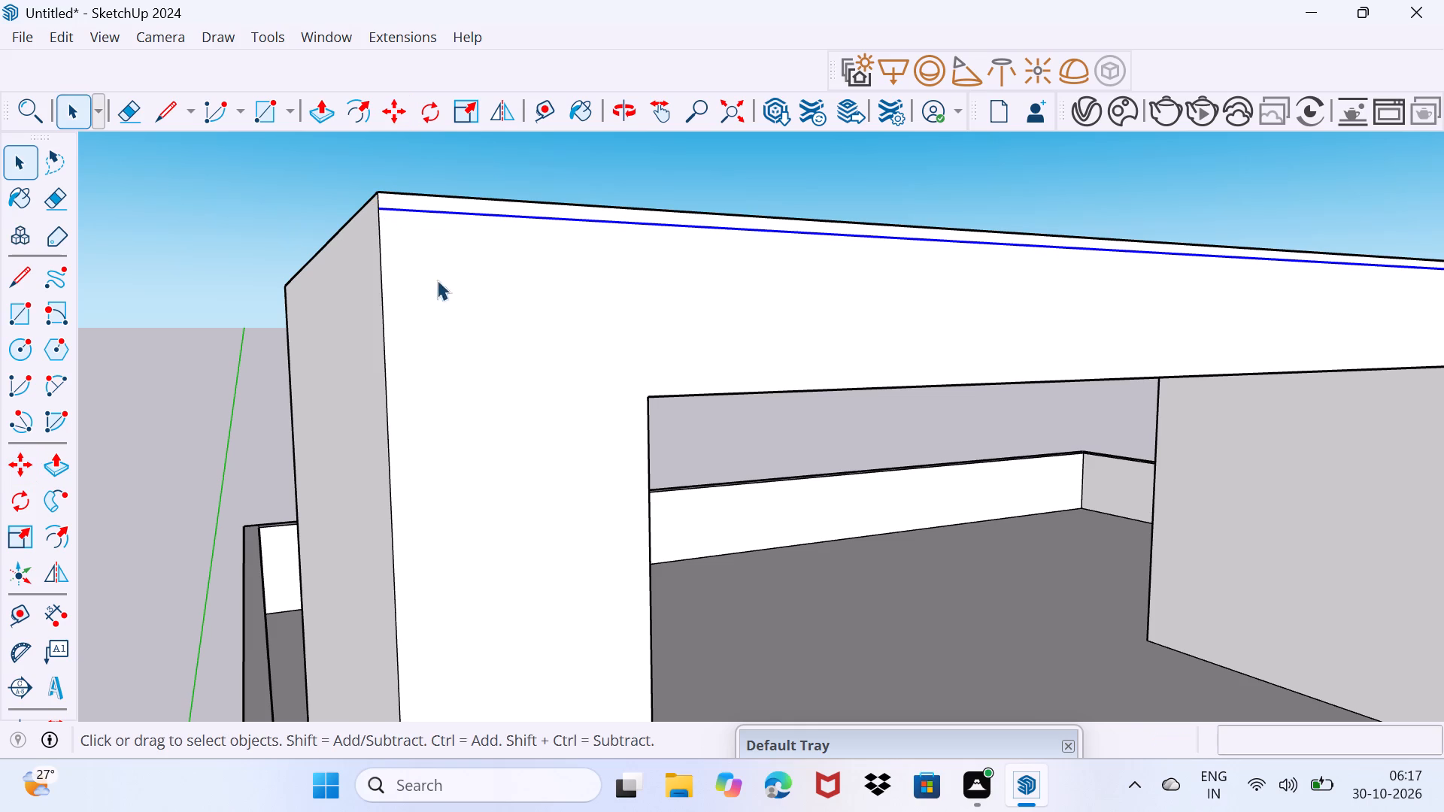
{"action": "left_click_drag", "start_coordinate": [544, 369], "coordinate": [586, 334]}
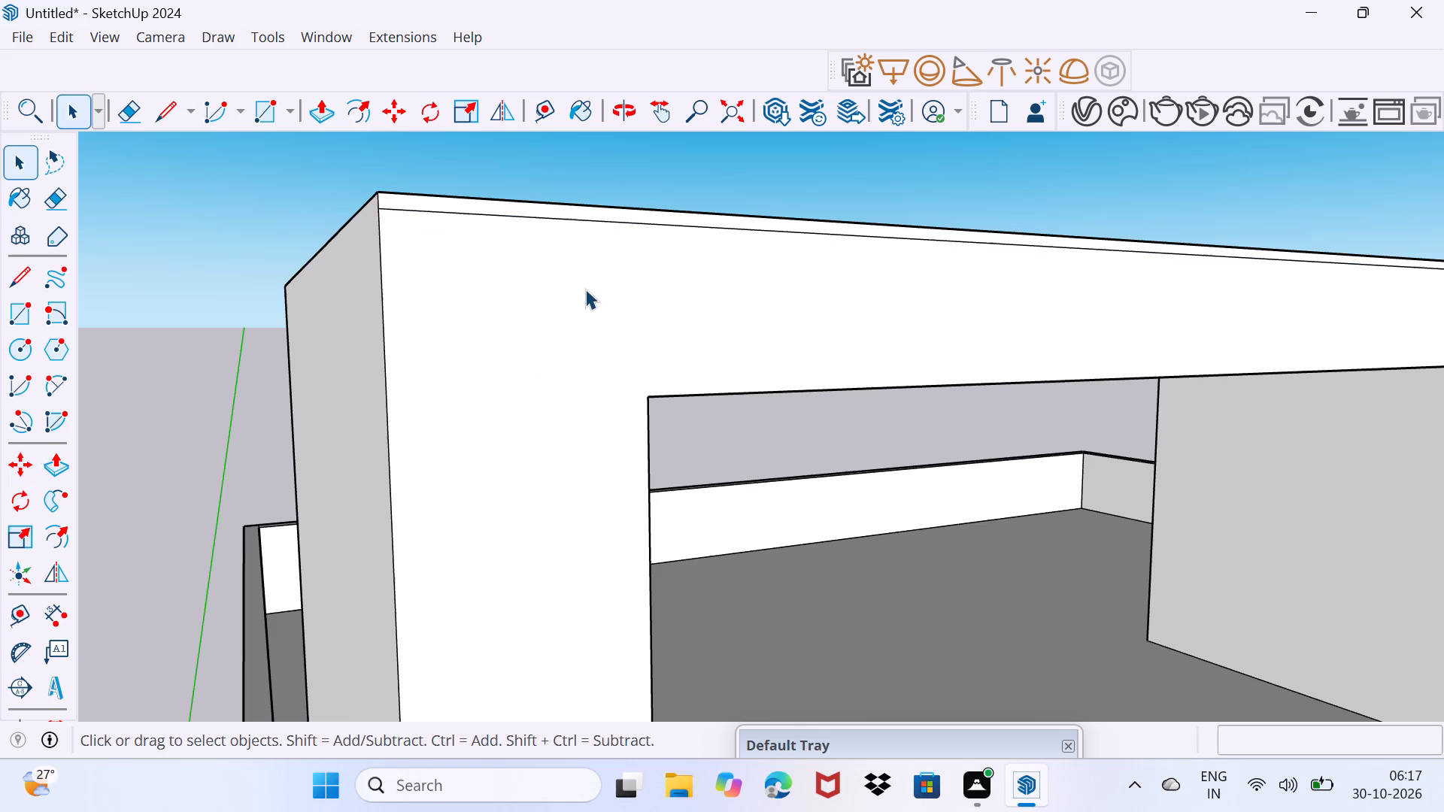
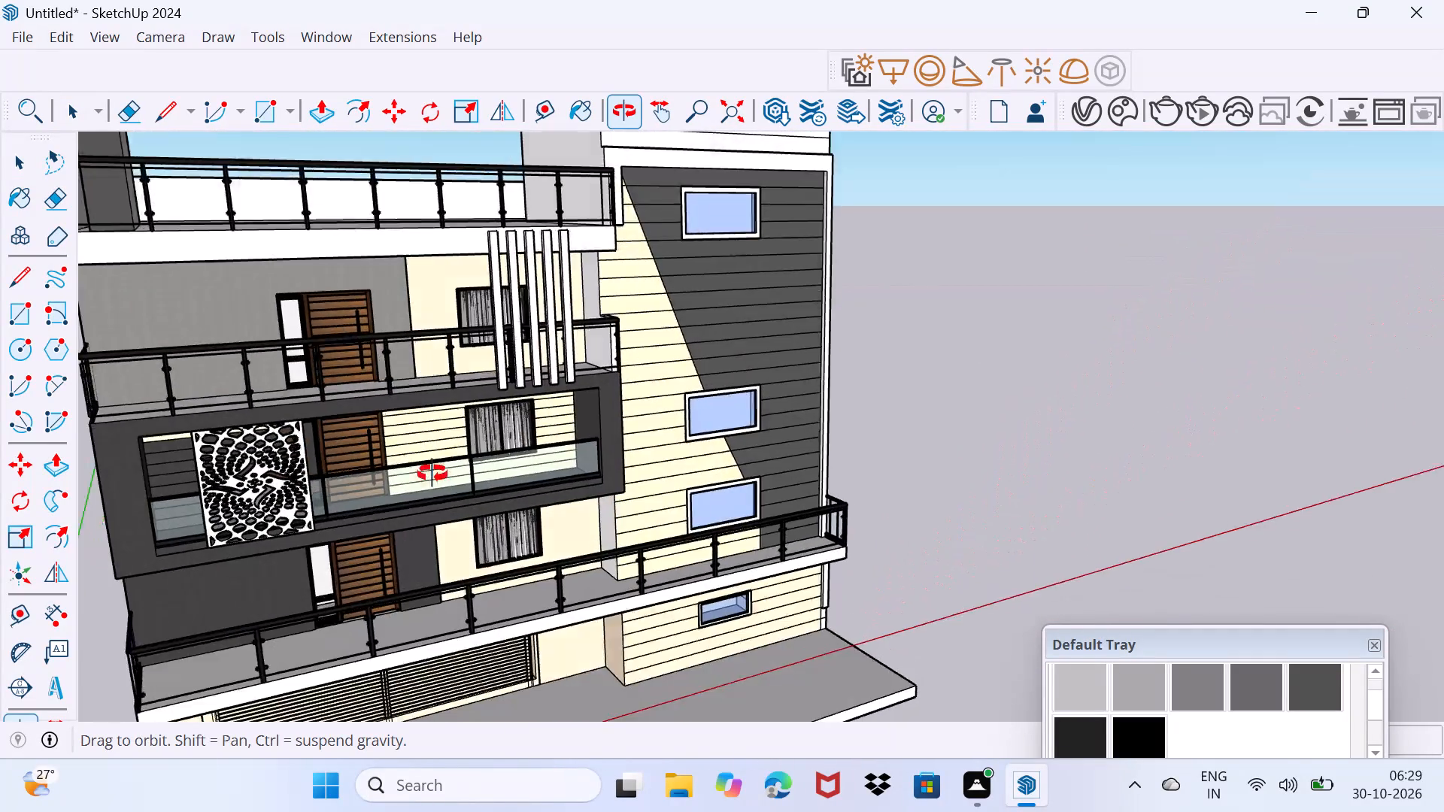
Examine the whole building's front and side facade from several angles to review the overall finish.
{"action": "scroll", "coordinate": [432, 474], "scroll_direction": "down", "scroll_amount": 6}
{"action": "middle_click_drag", "start_coordinate": [559, 595], "coordinate": [408, 462]}
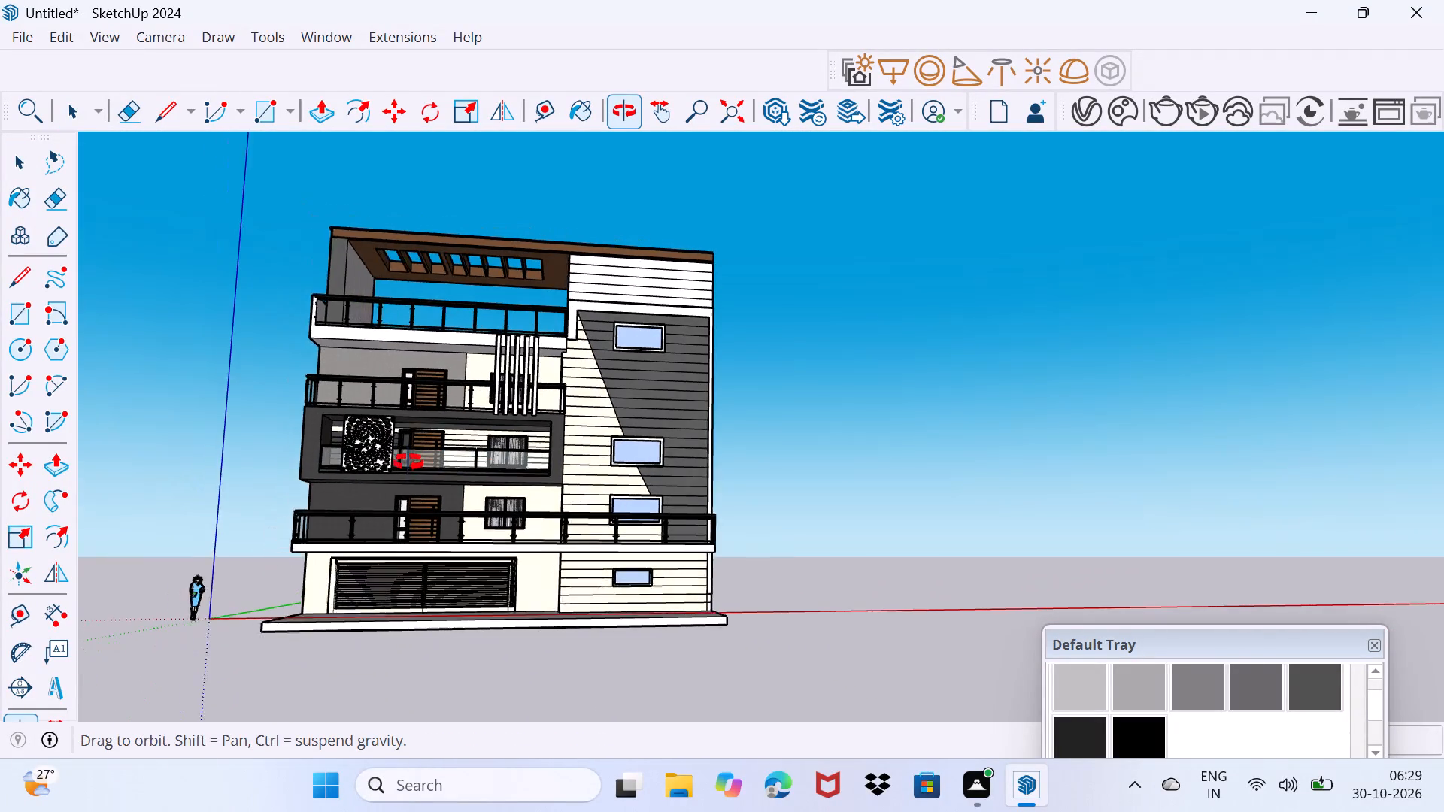
{"action": "middle_click_drag", "start_coordinate": [408, 462], "coordinate": [405, 463]}
{"action": "scroll", "coordinate": [672, 540], "scroll_direction": "up", "scroll_amount": 3}
{"action": "middle_click_drag", "start_coordinate": [644, 542], "coordinate": [575, 576]}
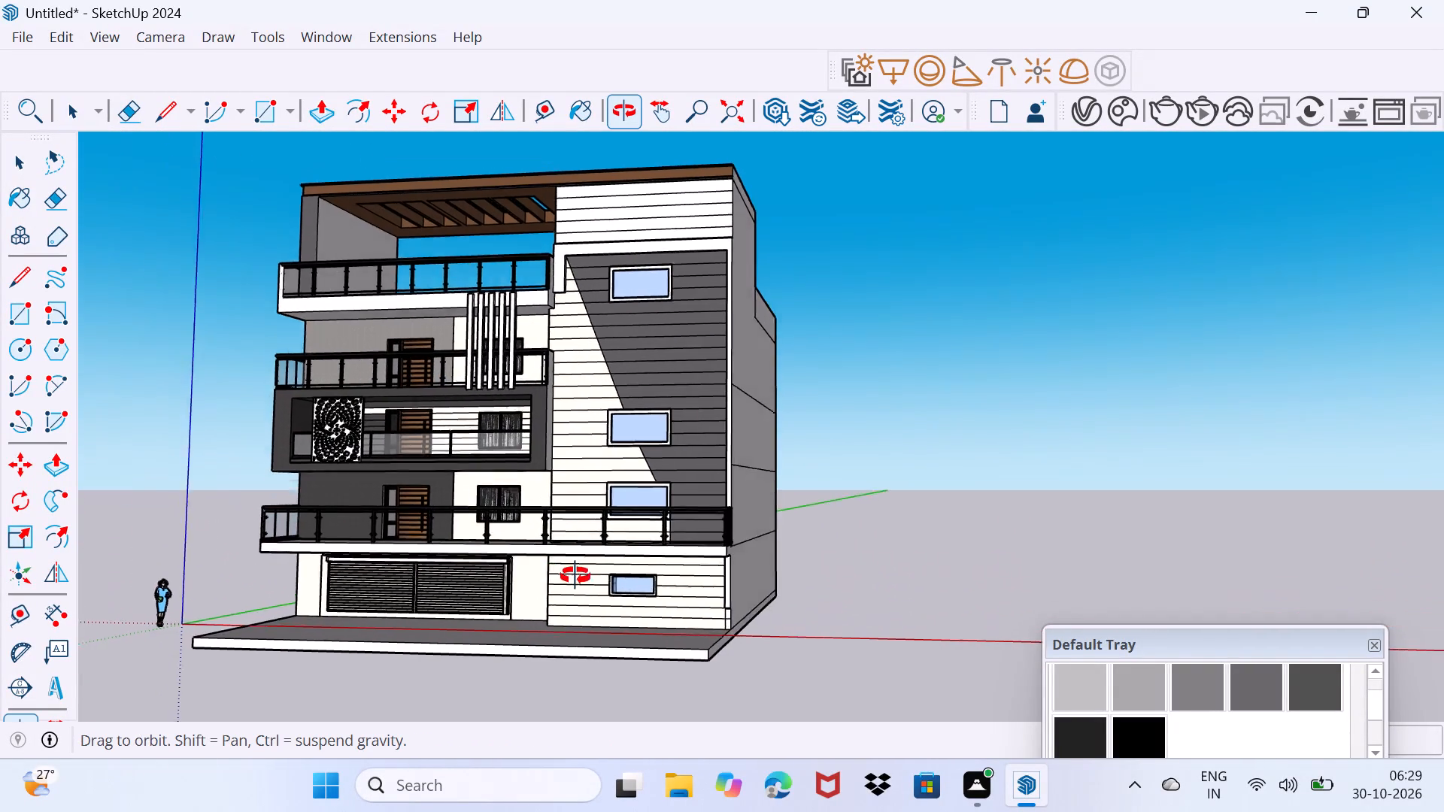
{"action": "middle_click_drag", "start_coordinate": [575, 576], "coordinate": [775, 522]}
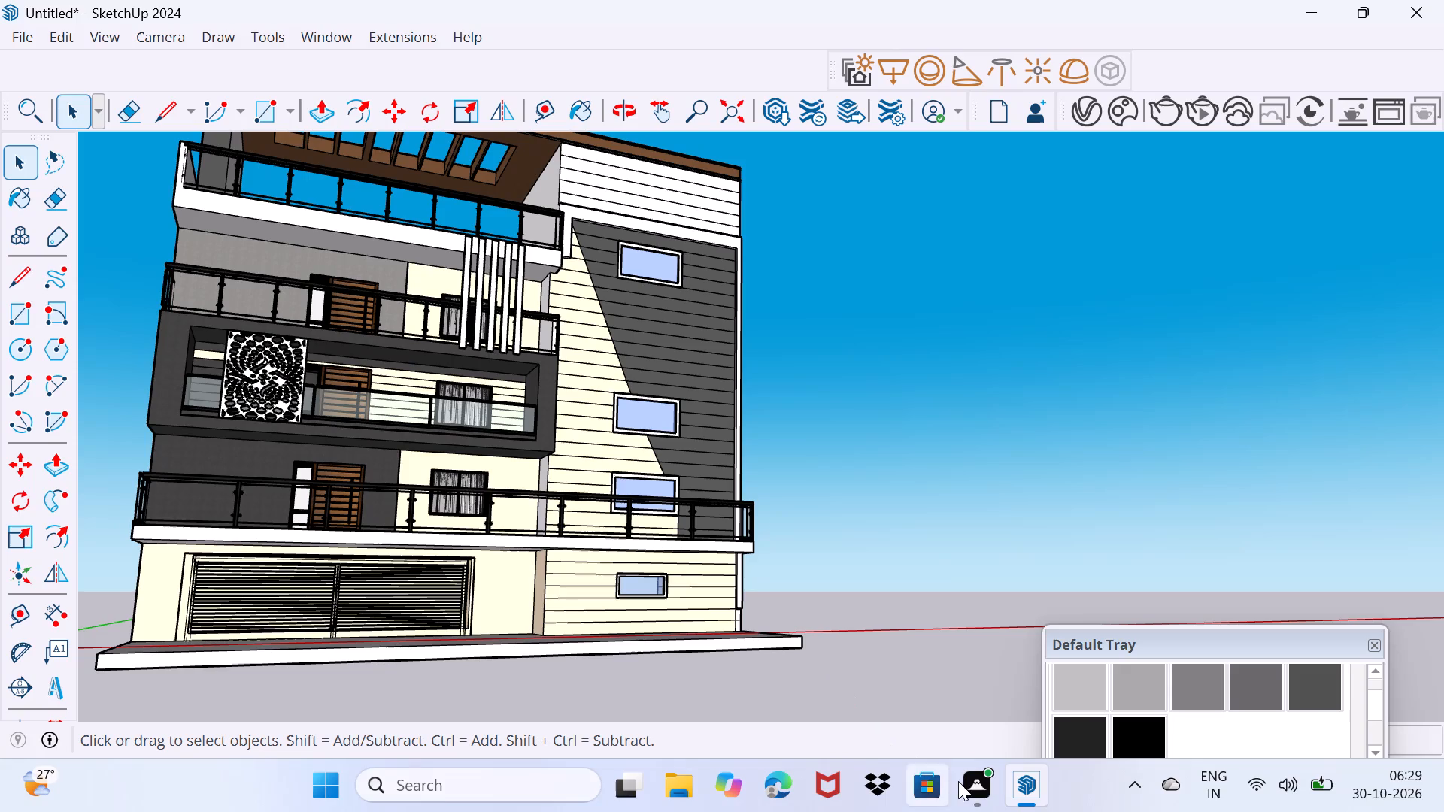
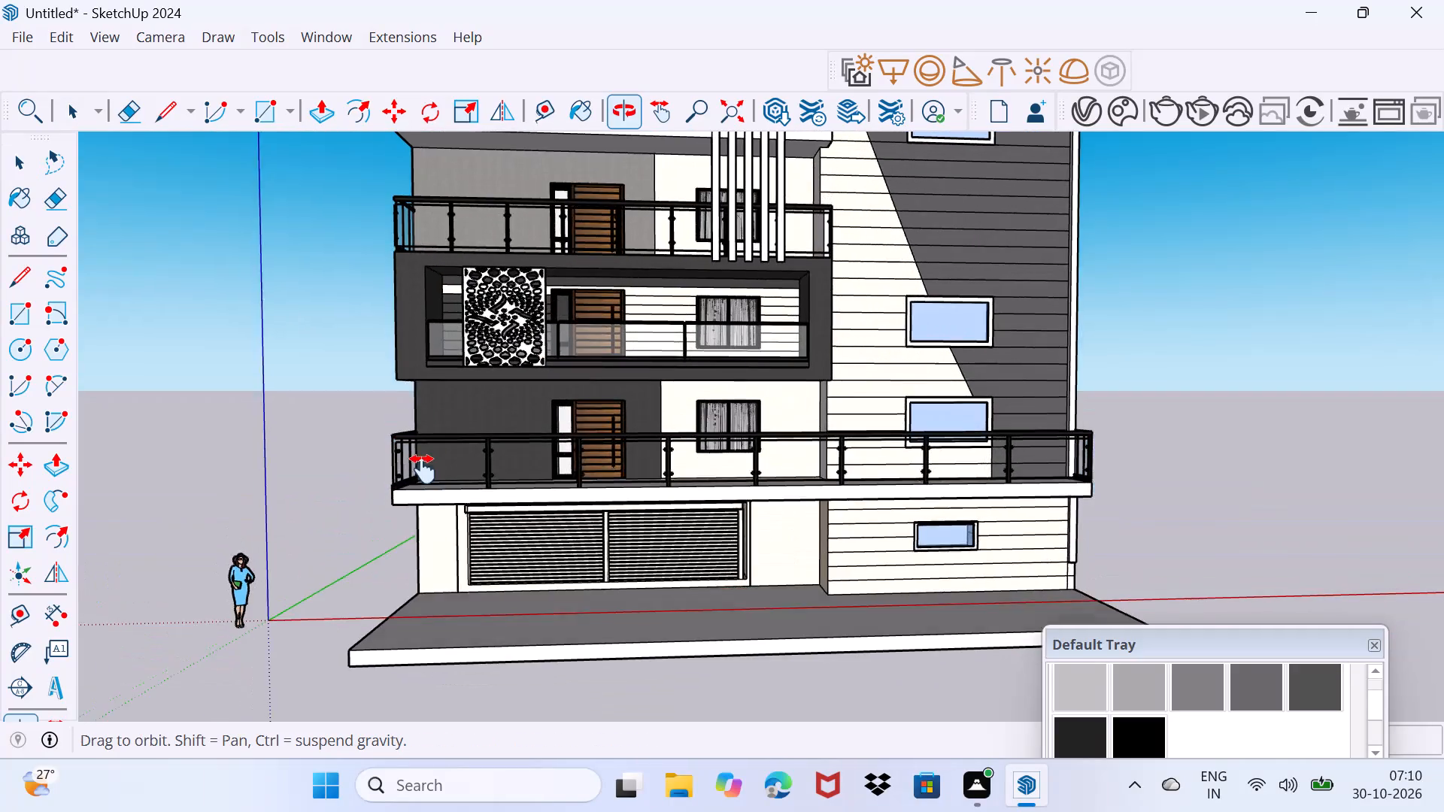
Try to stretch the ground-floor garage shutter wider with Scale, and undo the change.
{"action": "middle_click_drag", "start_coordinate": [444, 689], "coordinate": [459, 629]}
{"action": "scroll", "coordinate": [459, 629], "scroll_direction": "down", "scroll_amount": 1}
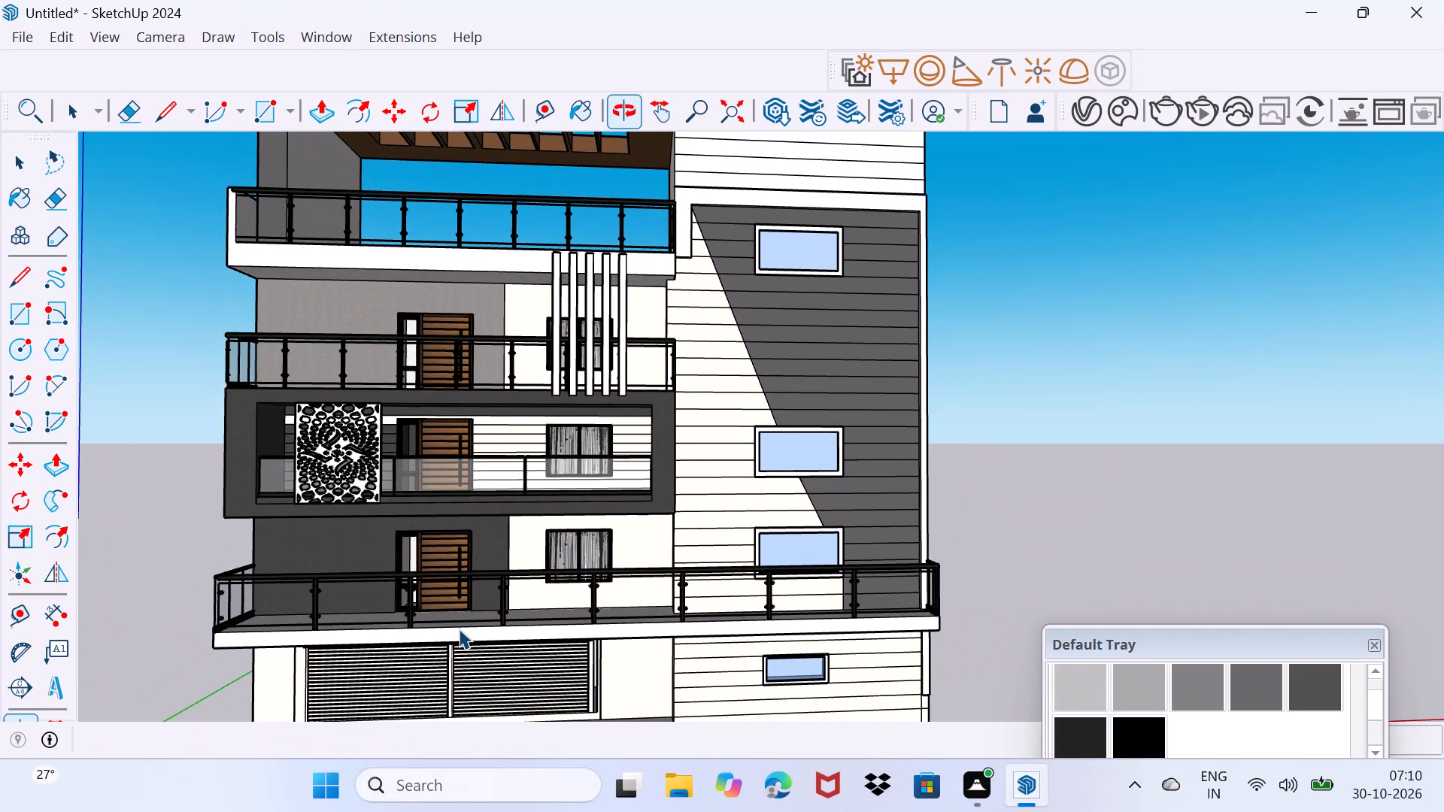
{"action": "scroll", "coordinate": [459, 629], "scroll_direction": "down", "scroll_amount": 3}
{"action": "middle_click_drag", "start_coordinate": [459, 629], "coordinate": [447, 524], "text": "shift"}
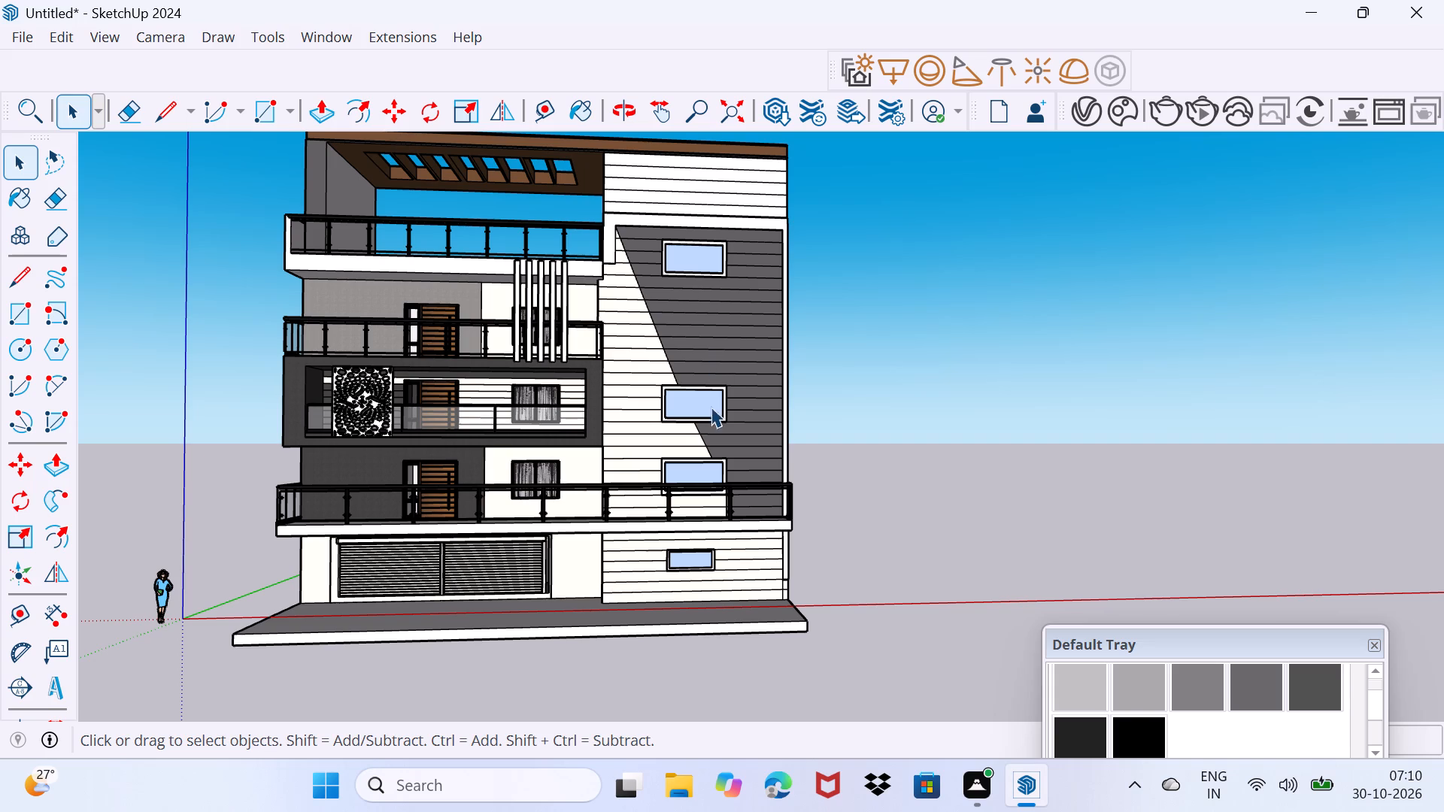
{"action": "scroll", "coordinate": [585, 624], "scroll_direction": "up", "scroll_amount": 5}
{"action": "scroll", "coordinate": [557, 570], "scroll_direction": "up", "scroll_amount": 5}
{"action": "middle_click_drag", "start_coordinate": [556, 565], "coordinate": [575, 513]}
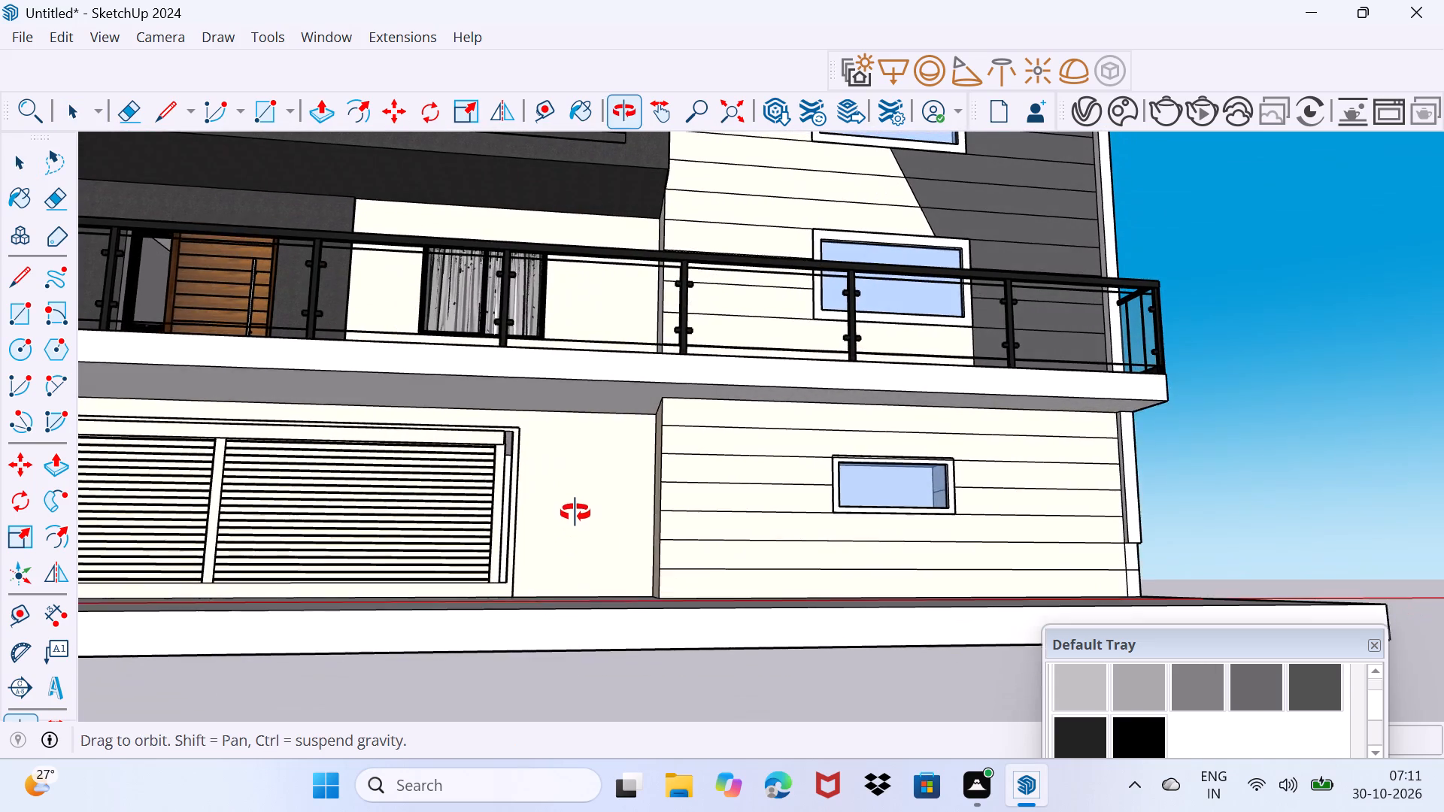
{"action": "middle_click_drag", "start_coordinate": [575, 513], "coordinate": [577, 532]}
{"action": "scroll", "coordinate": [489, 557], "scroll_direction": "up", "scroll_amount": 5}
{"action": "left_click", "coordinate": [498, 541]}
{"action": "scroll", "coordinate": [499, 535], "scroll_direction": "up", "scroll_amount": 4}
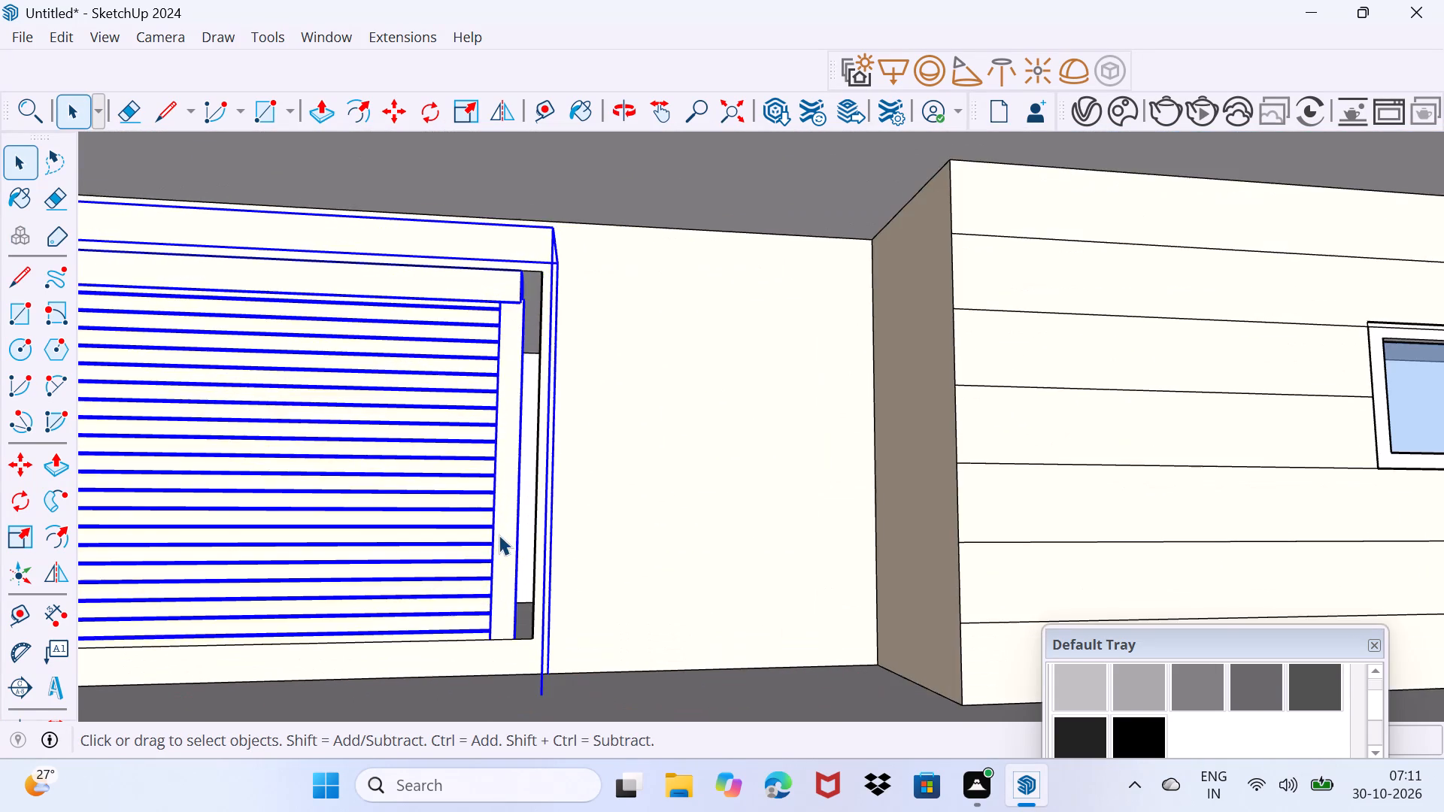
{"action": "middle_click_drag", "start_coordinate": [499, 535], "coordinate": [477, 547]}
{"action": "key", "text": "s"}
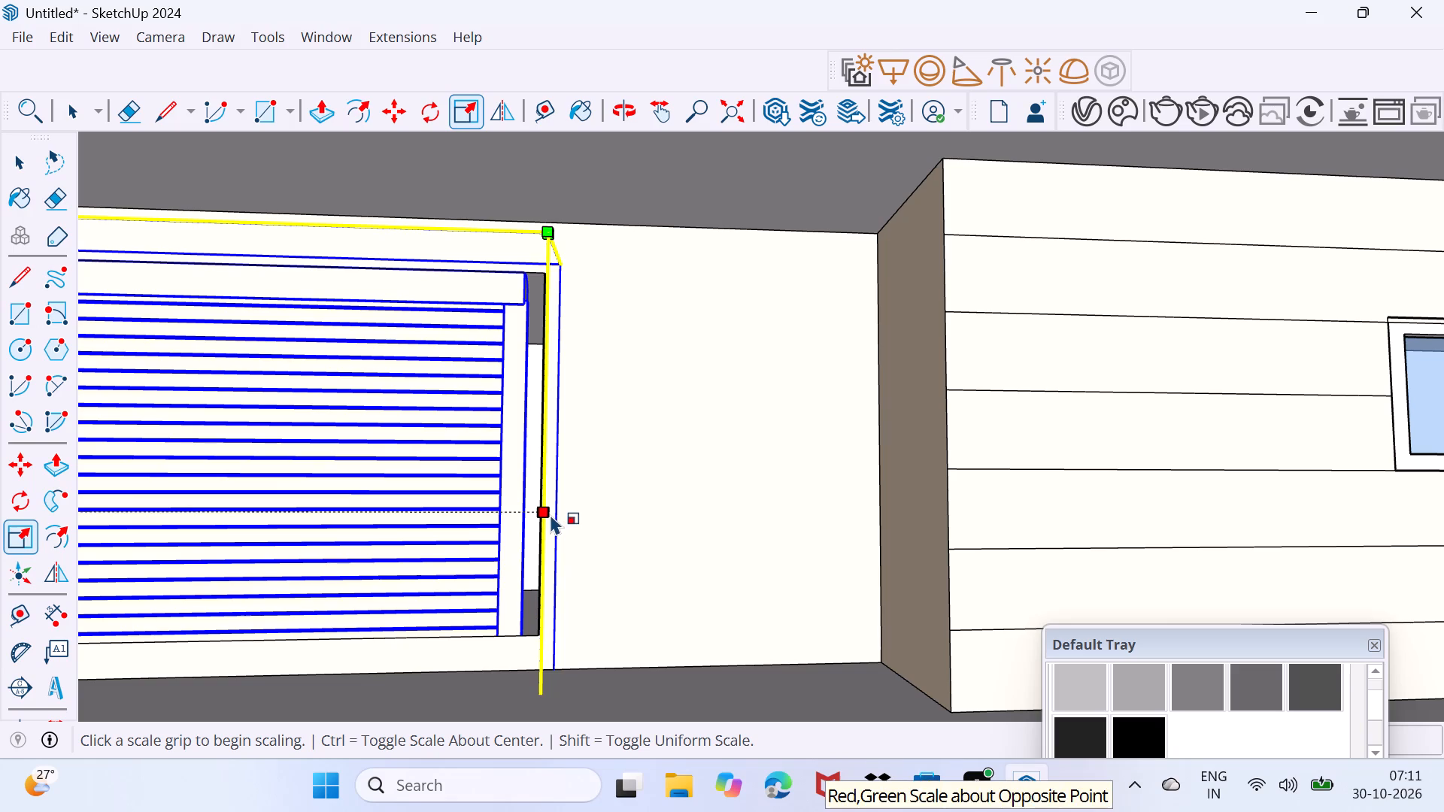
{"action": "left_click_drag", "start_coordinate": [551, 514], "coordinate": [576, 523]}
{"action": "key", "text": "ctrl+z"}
Scale the garage shutter sideways until it covers the open gap between the shutter and its frame.
{"action": "scroll", "coordinate": [511, 520], "scroll_direction": "up", "scroll_amount": 4}
{"action": "middle_click_drag", "start_coordinate": [526, 514], "coordinate": [452, 542]}
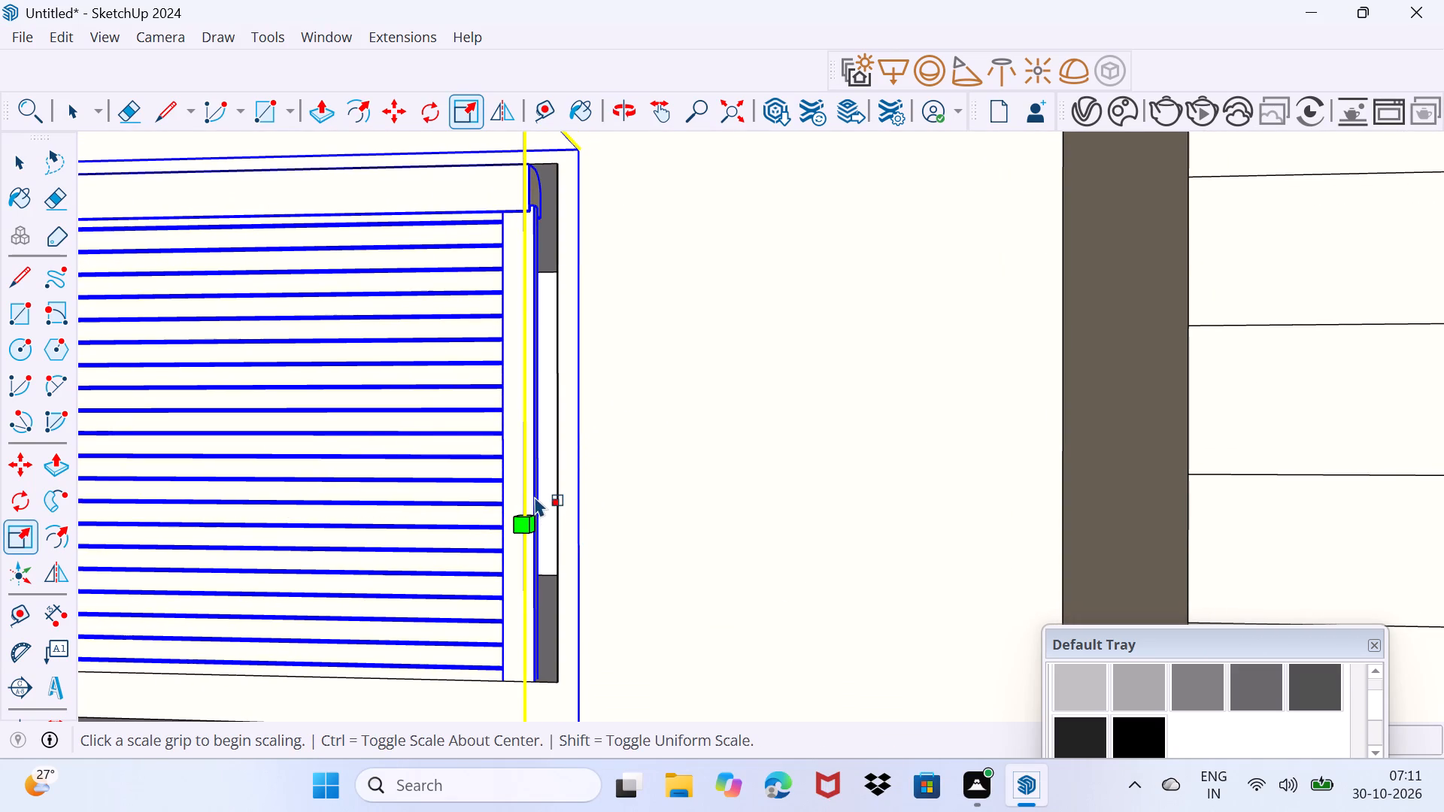
{"action": "middle_click_drag", "start_coordinate": [535, 496], "coordinate": [742, 541]}
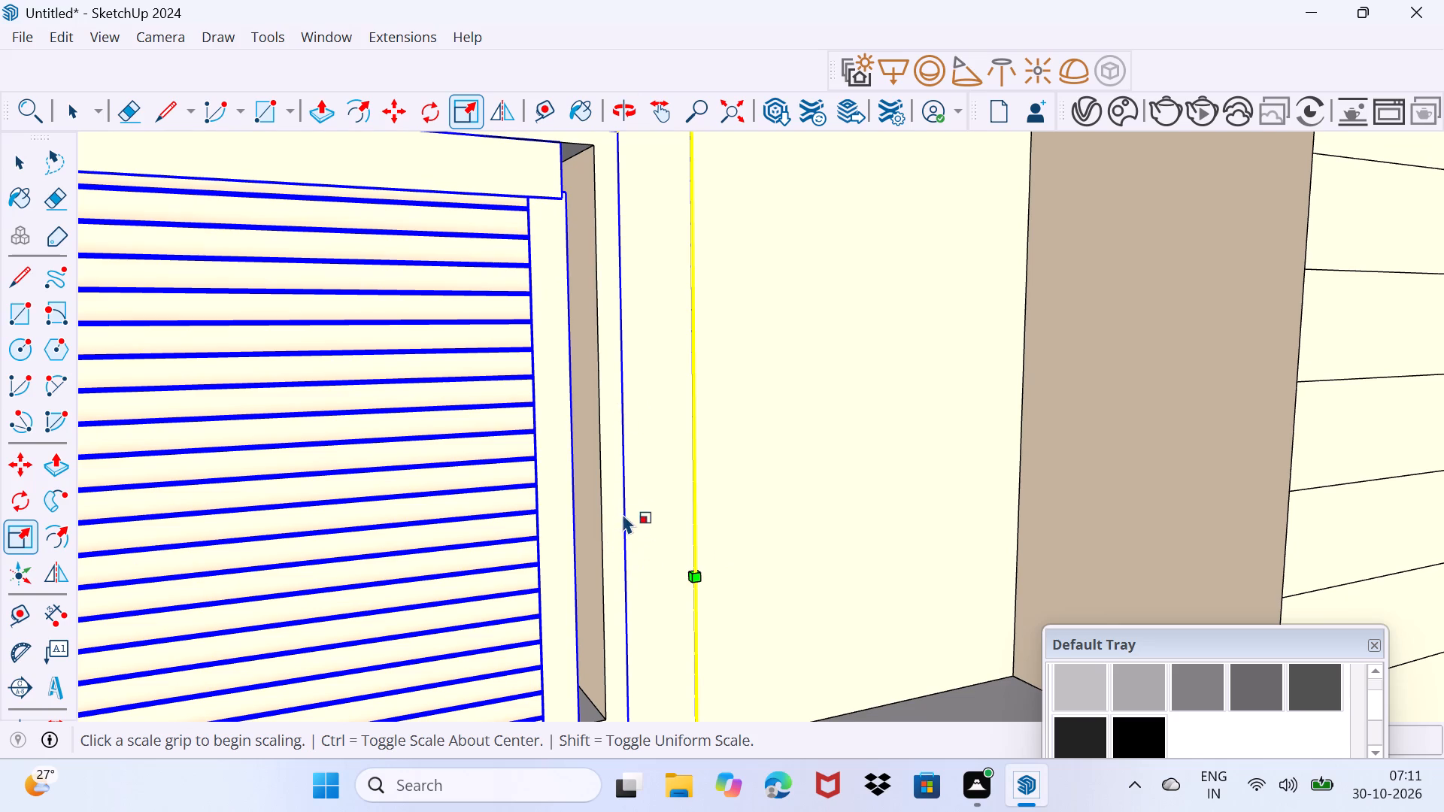
{"action": "scroll", "coordinate": [611, 515], "scroll_direction": "down", "scroll_amount": 14}
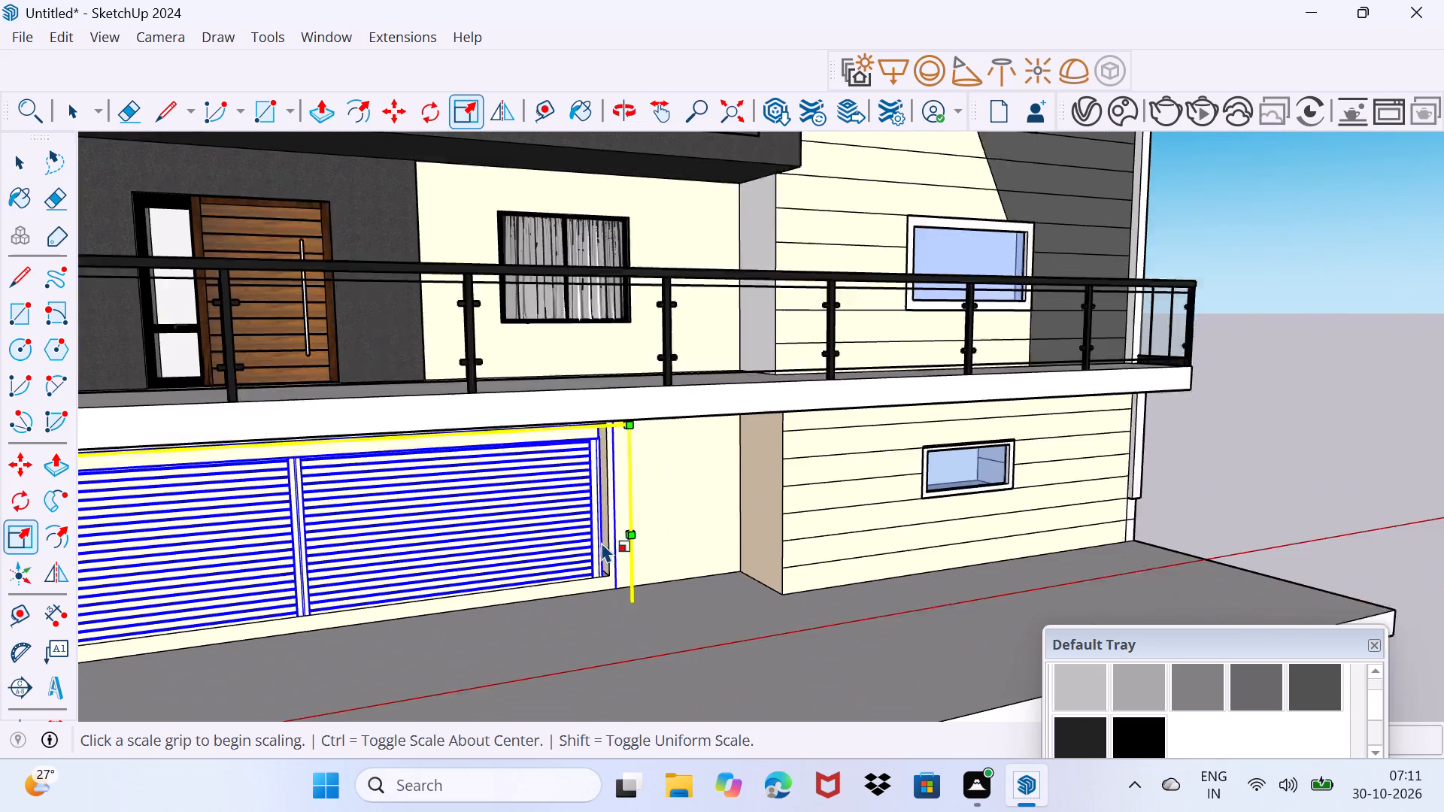
{"action": "scroll", "coordinate": [602, 542], "scroll_direction": "down", "scroll_amount": 1}
{"action": "middle_click_drag", "start_coordinate": [497, 581], "coordinate": [398, 585]}
{"action": "scroll", "coordinate": [691, 555], "scroll_direction": "up", "scroll_amount": 4}
{"action": "middle_click_drag", "start_coordinate": [666, 549], "coordinate": [508, 557]}
{"action": "scroll", "coordinate": [588, 503], "scroll_direction": "up", "scroll_amount": 10}
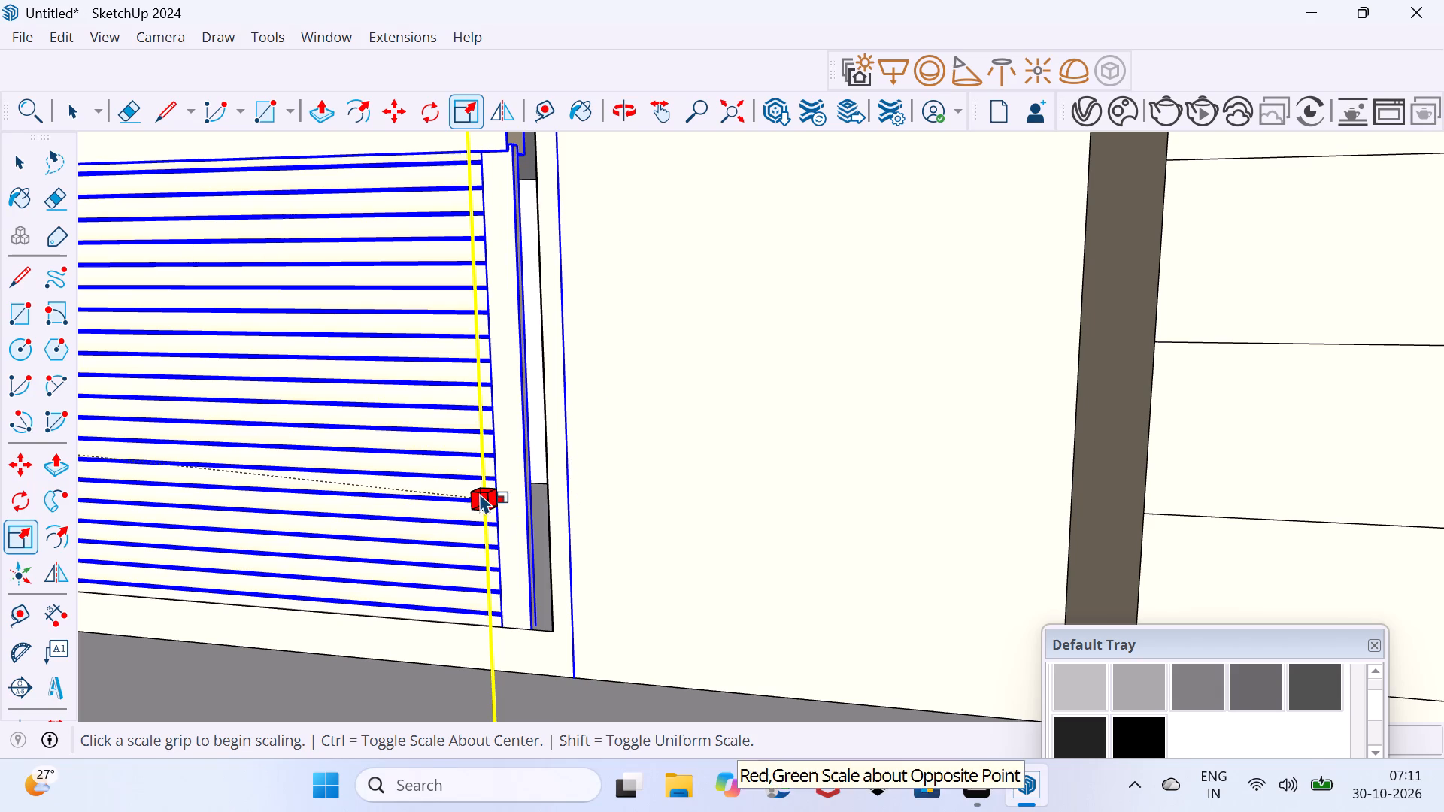
{"action": "left_click_drag", "start_coordinate": [480, 493], "coordinate": [517, 504]}
{"action": "key", "text": "space"}
{"action": "left_click_drag", "start_coordinate": [587, 592], "coordinate": [657, 485]}
{"action": "scroll", "coordinate": [657, 489], "scroll_direction": "down", "scroll_amount": 11}
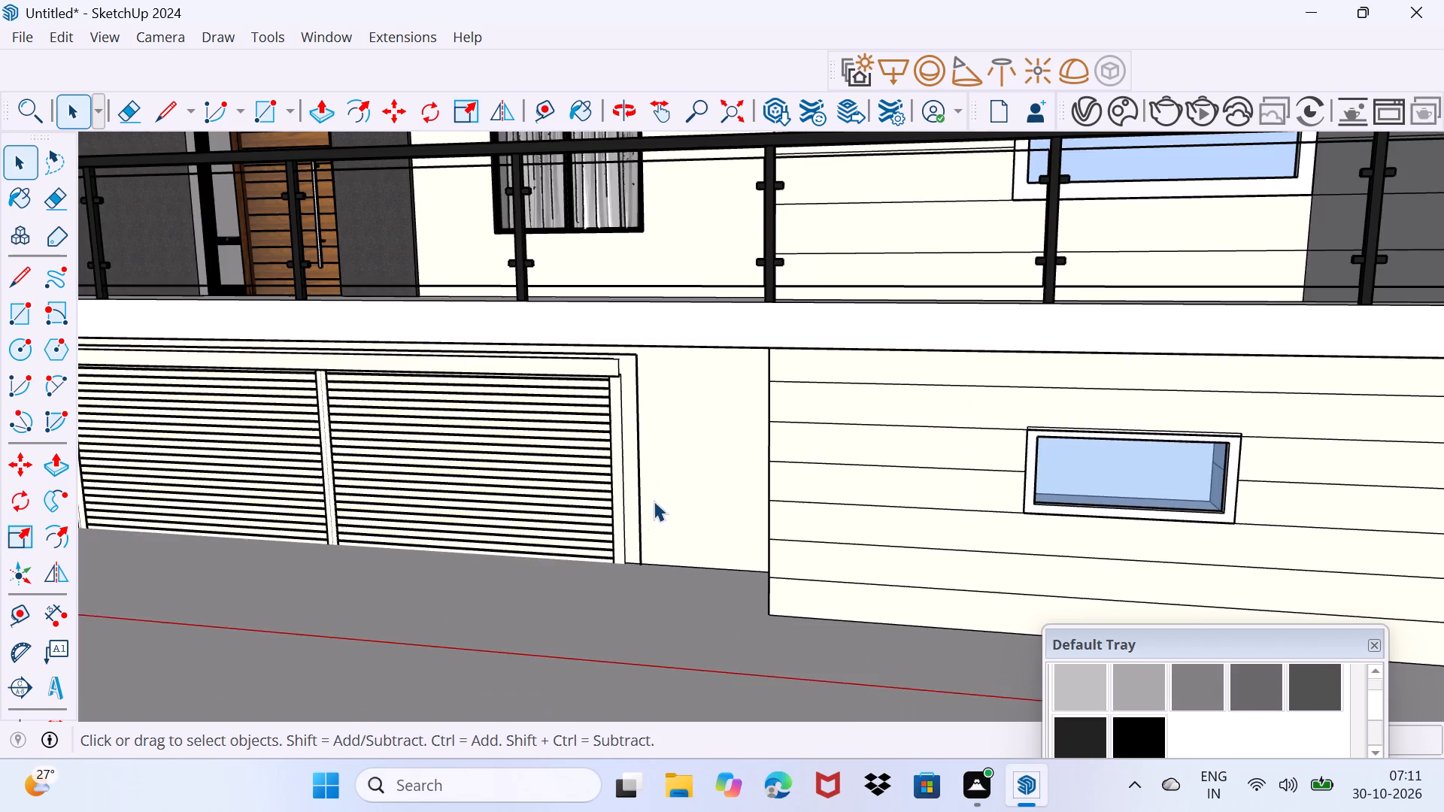
Paint the ground-floor wall around the garage shutter dark grey.
{"action": "middle_click_drag", "start_coordinate": [402, 555], "coordinate": [804, 480]}
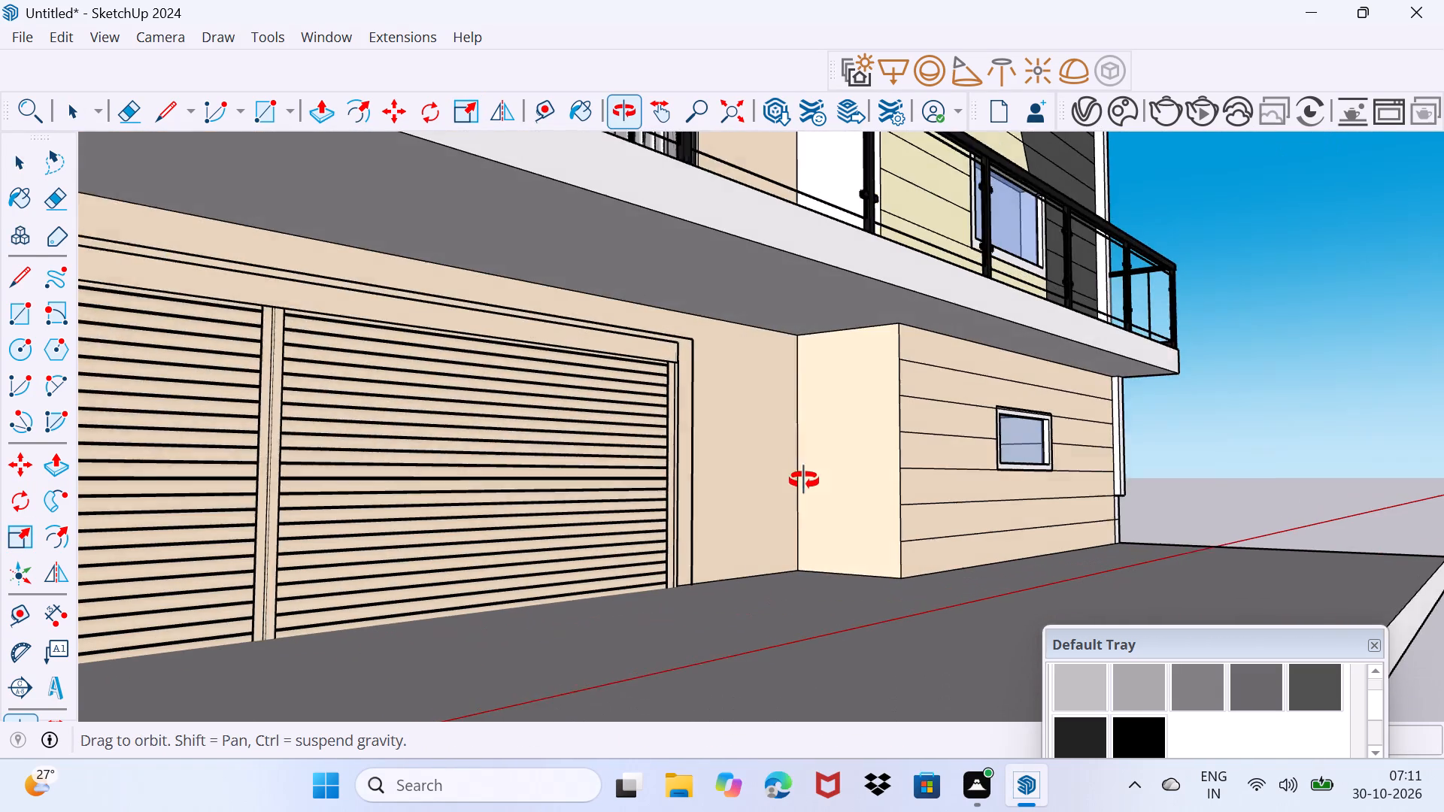
{"action": "middle_click_drag", "start_coordinate": [804, 480], "coordinate": [801, 482]}
{"action": "left_click", "coordinate": [1303, 692]}
{"action": "left_click", "coordinate": [727, 504]}
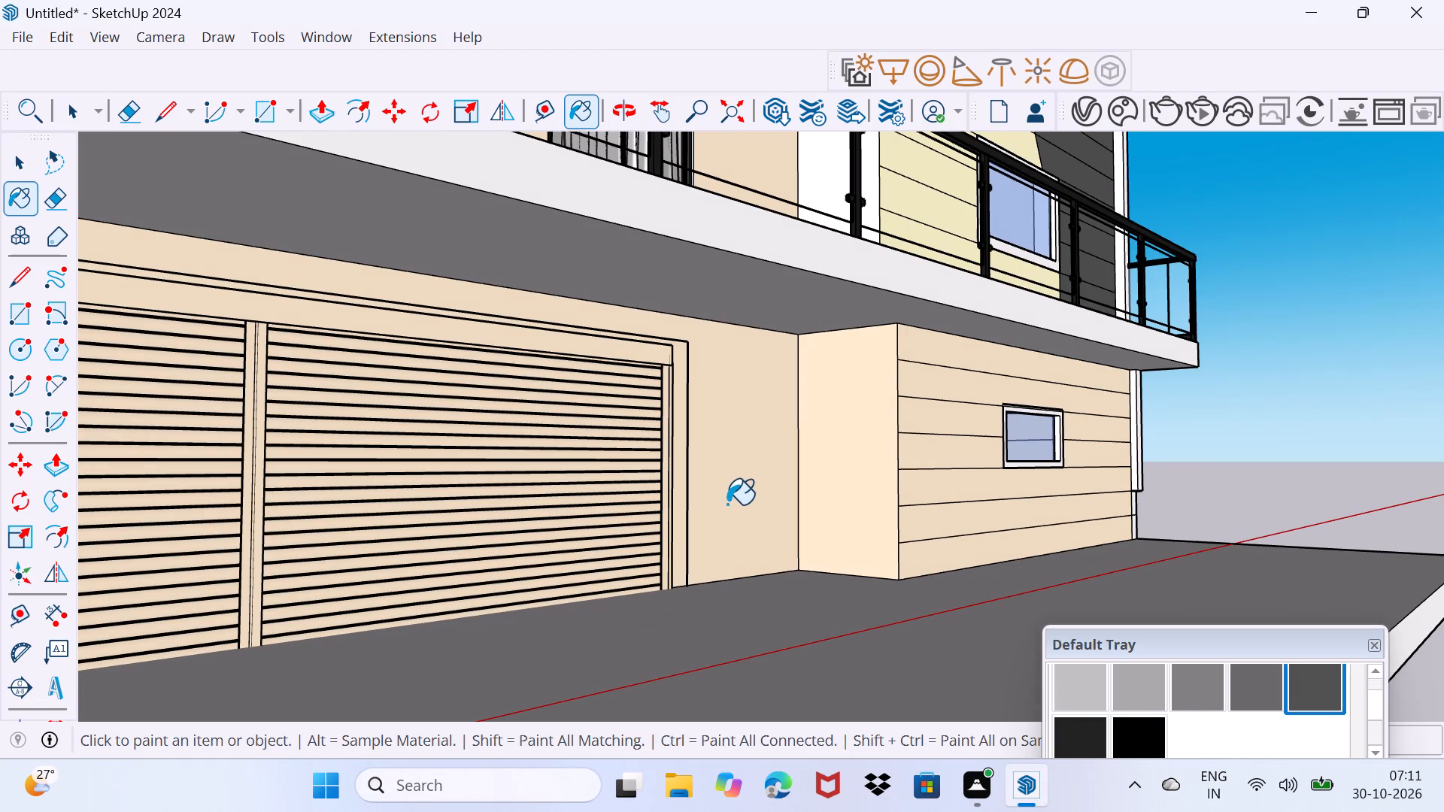
{"action": "middle_click_drag", "start_coordinate": [723, 471], "coordinate": [604, 450]}
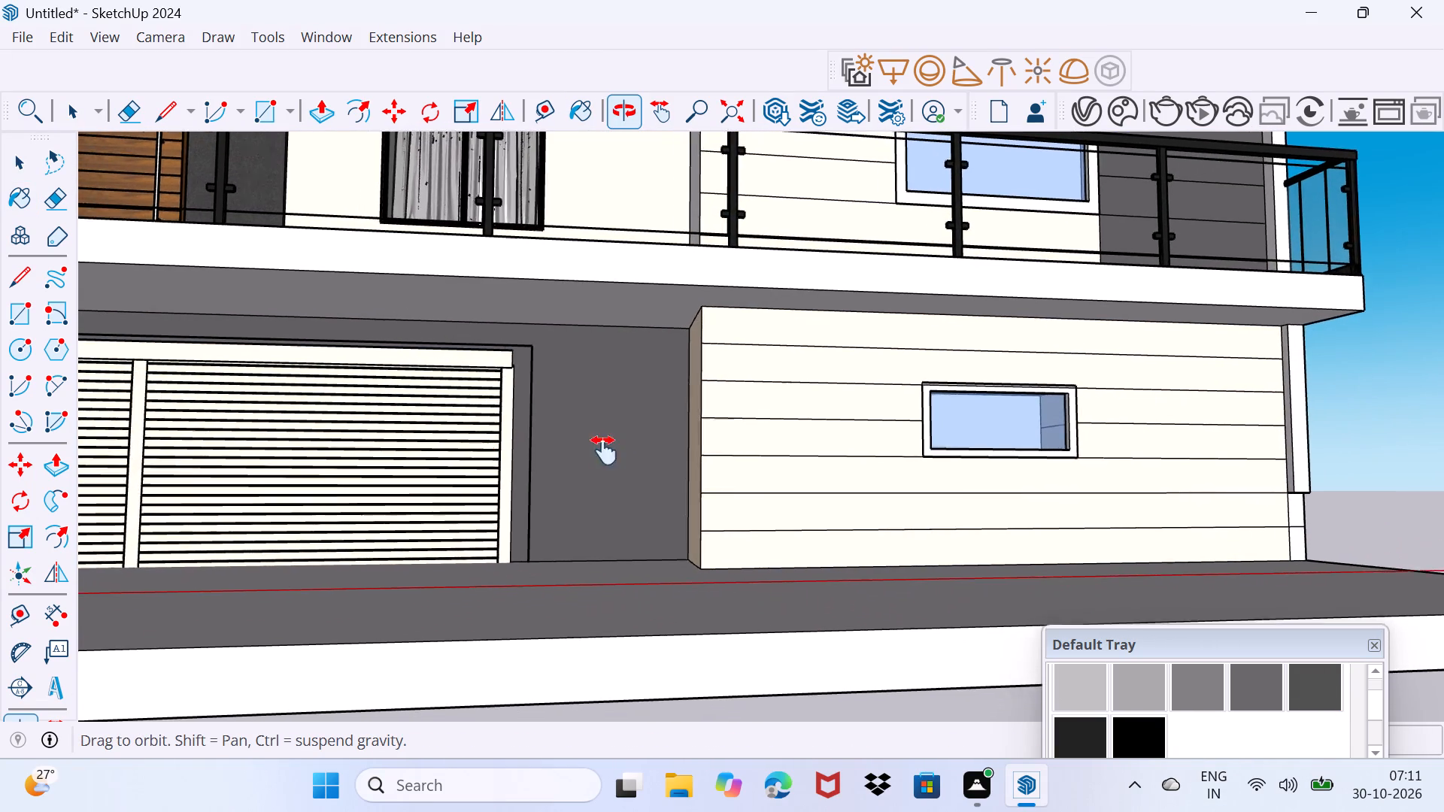
{"action": "middle_click_drag", "start_coordinate": [604, 450], "coordinate": [1039, 499]}
{"action": "key", "text": "space"}
Examine the garage shutter, the surrounding wall and the balconies above from several angles.
{"action": "scroll", "coordinate": [400, 574], "scroll_direction": "down", "scroll_amount": 2}
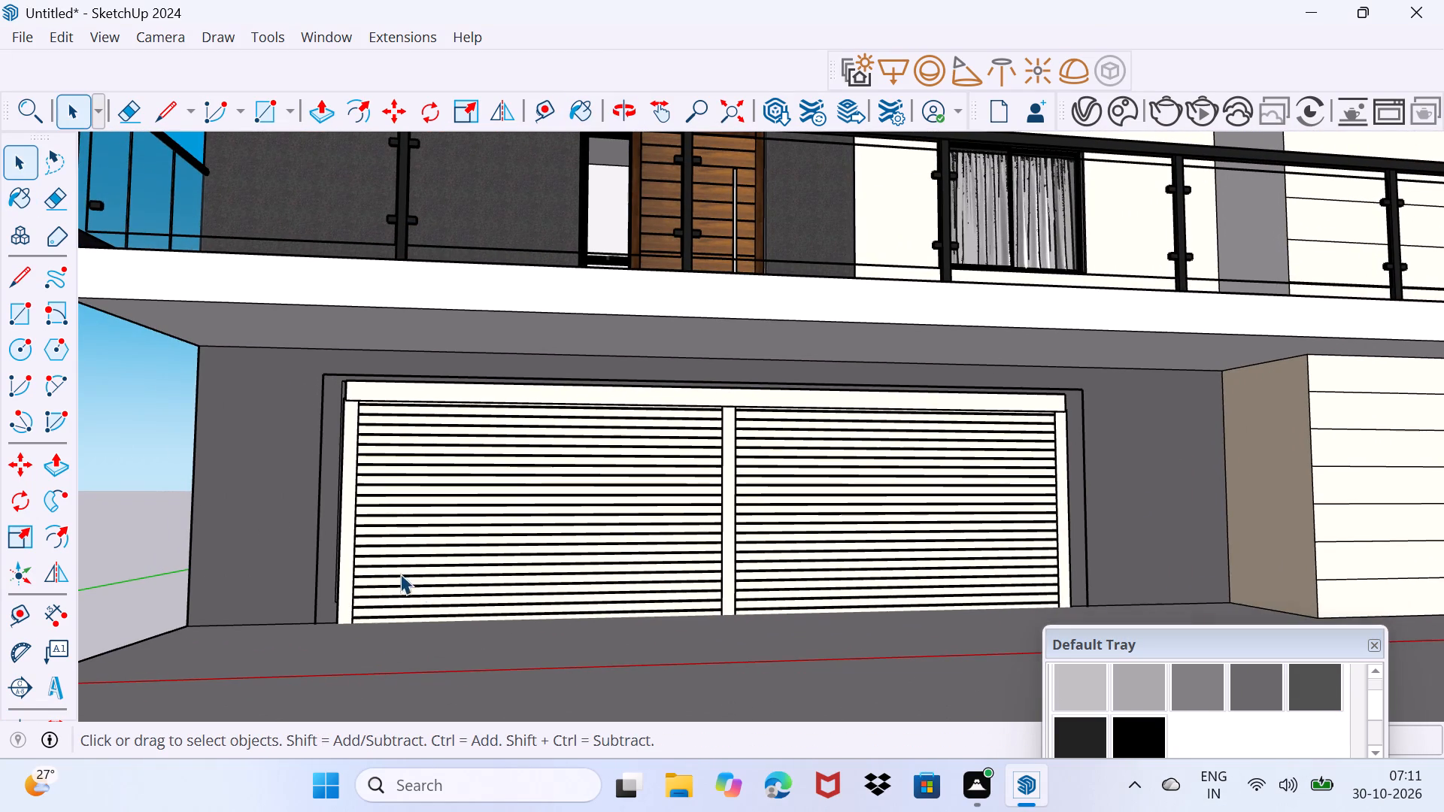
{"action": "scroll", "coordinate": [400, 574], "scroll_direction": "down", "scroll_amount": 7}
{"action": "middle_click_drag", "start_coordinate": [468, 611], "coordinate": [417, 530]}
{"action": "middle_click_drag", "start_coordinate": [355, 495], "coordinate": [690, 670]}
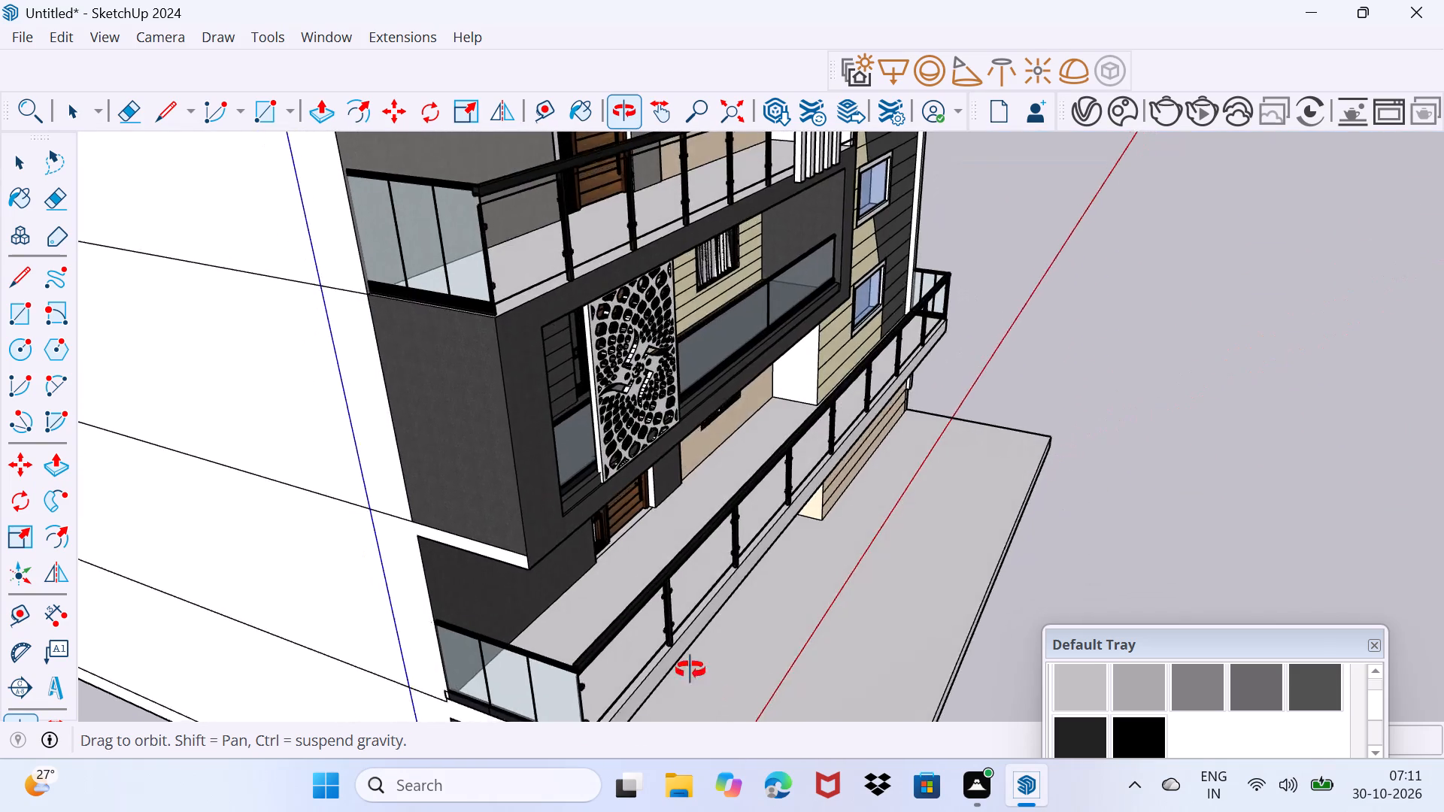
{"action": "middle_click_drag", "start_coordinate": [690, 670], "coordinate": [462, 581]}
{"action": "scroll", "coordinate": [471, 548], "scroll_direction": "up", "scroll_amount": 2}
{"action": "middle_click_drag", "start_coordinate": [489, 536], "coordinate": [446, 529]}
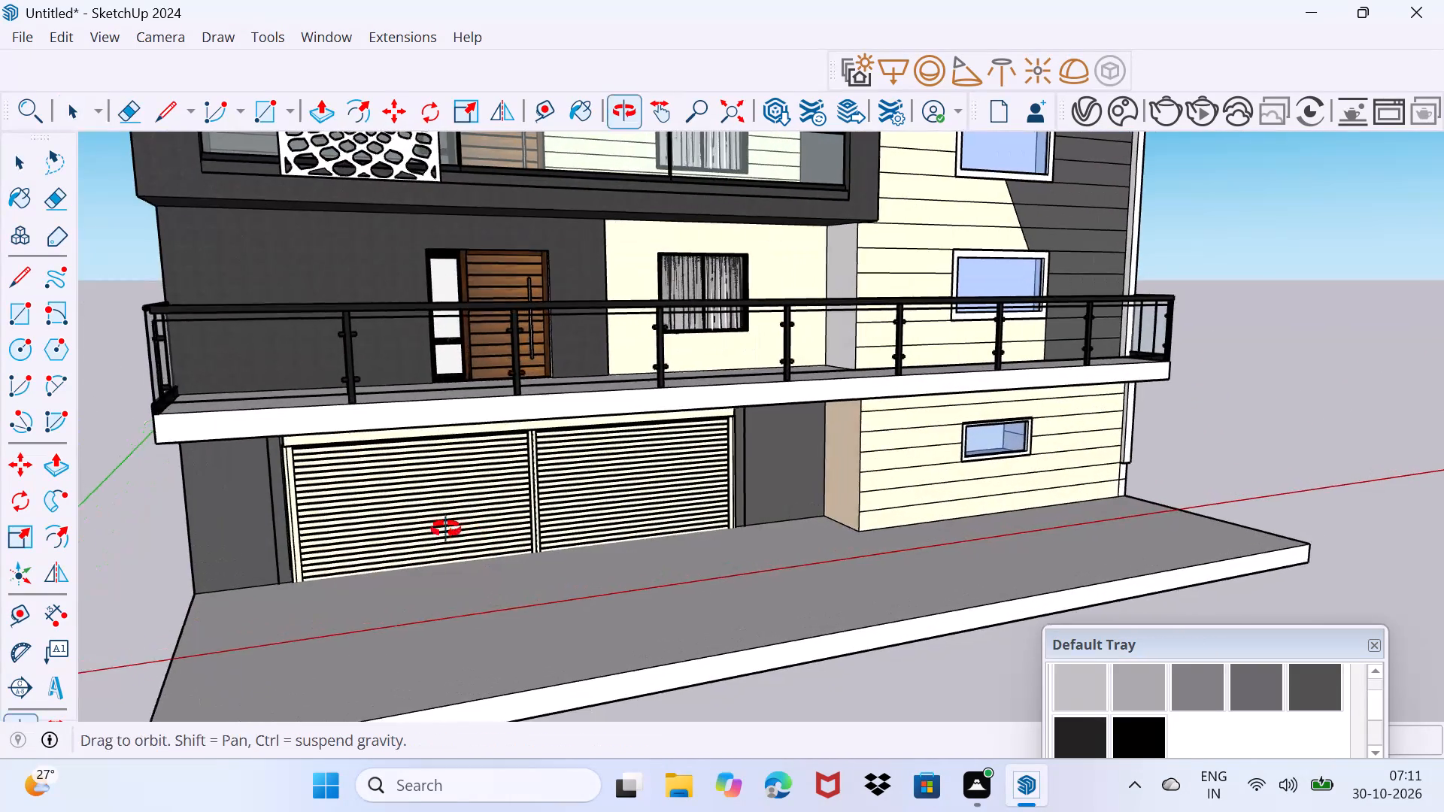
{"action": "middle_click_drag", "start_coordinate": [446, 529], "coordinate": [366, 468]}
{"action": "scroll", "coordinate": [317, 482], "scroll_direction": "up", "scroll_amount": 3}
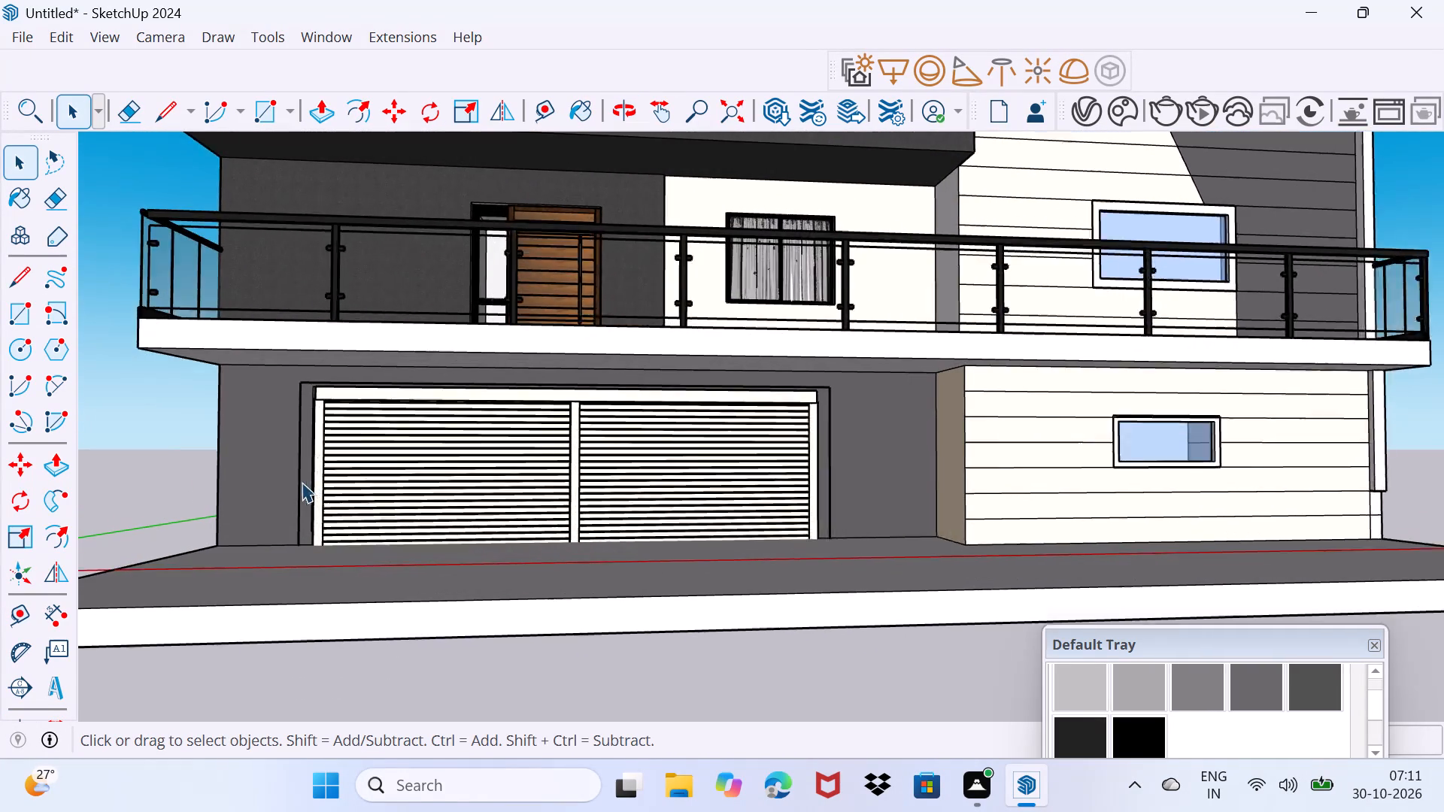
{"action": "middle_click_drag", "start_coordinate": [256, 502], "coordinate": [270, 550]}
{"action": "scroll", "coordinate": [174, 585], "scroll_direction": "up", "scroll_amount": 2}
{"action": "middle_click_drag", "start_coordinate": [180, 592], "coordinate": [293, 605]}
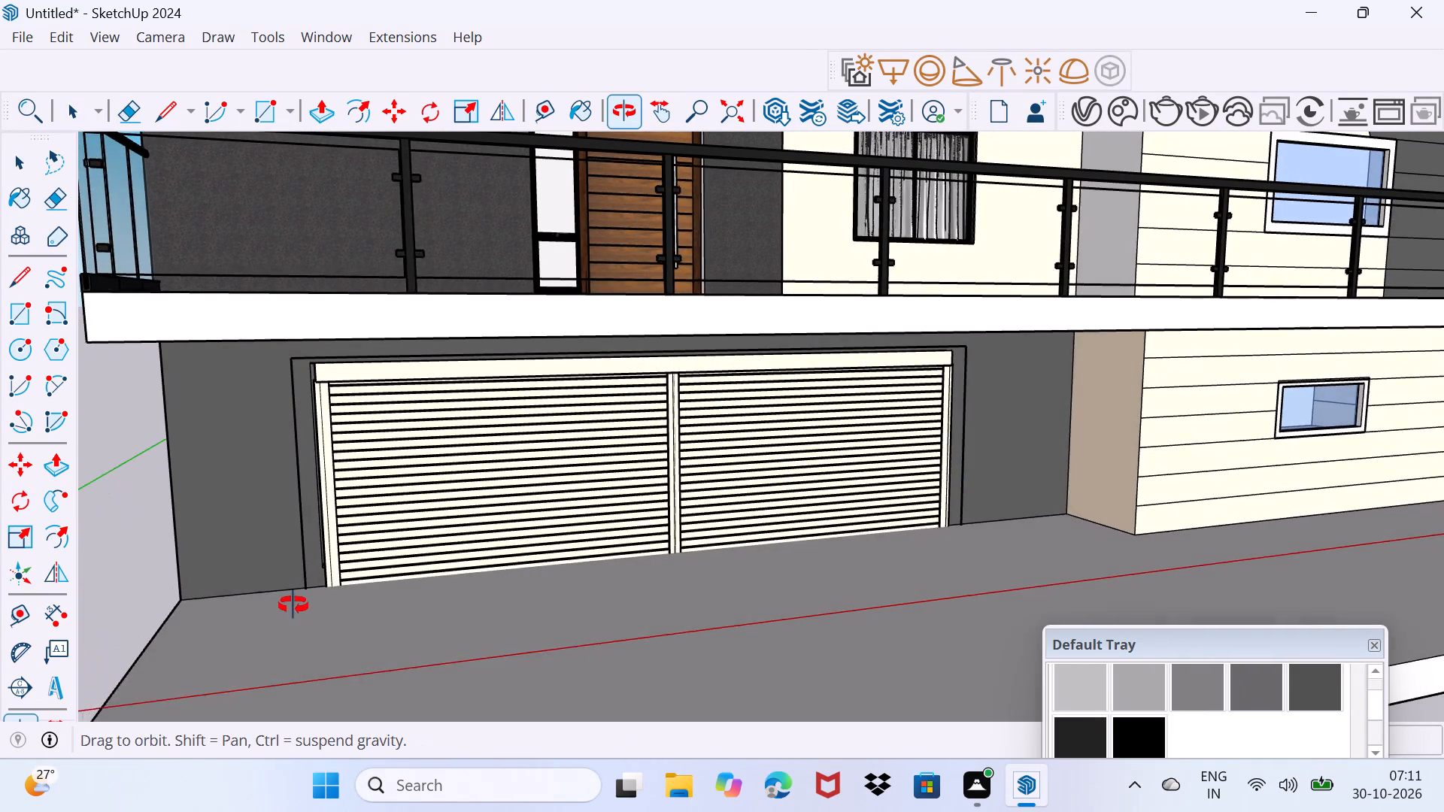
{"action": "middle_click_drag", "start_coordinate": [293, 605], "coordinate": [294, 605]}
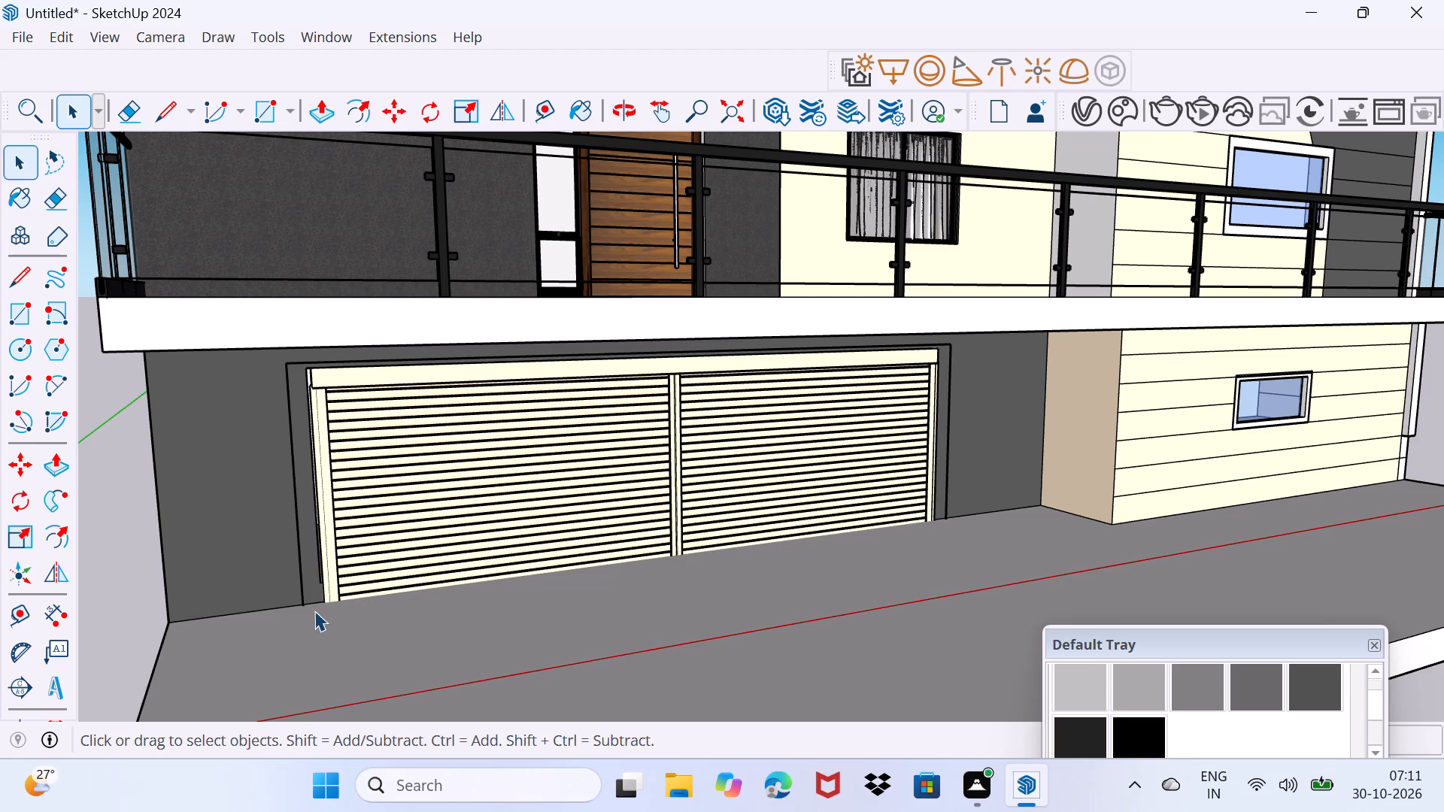
{"action": "middle_click_drag", "start_coordinate": [283, 609], "coordinate": [227, 604]}
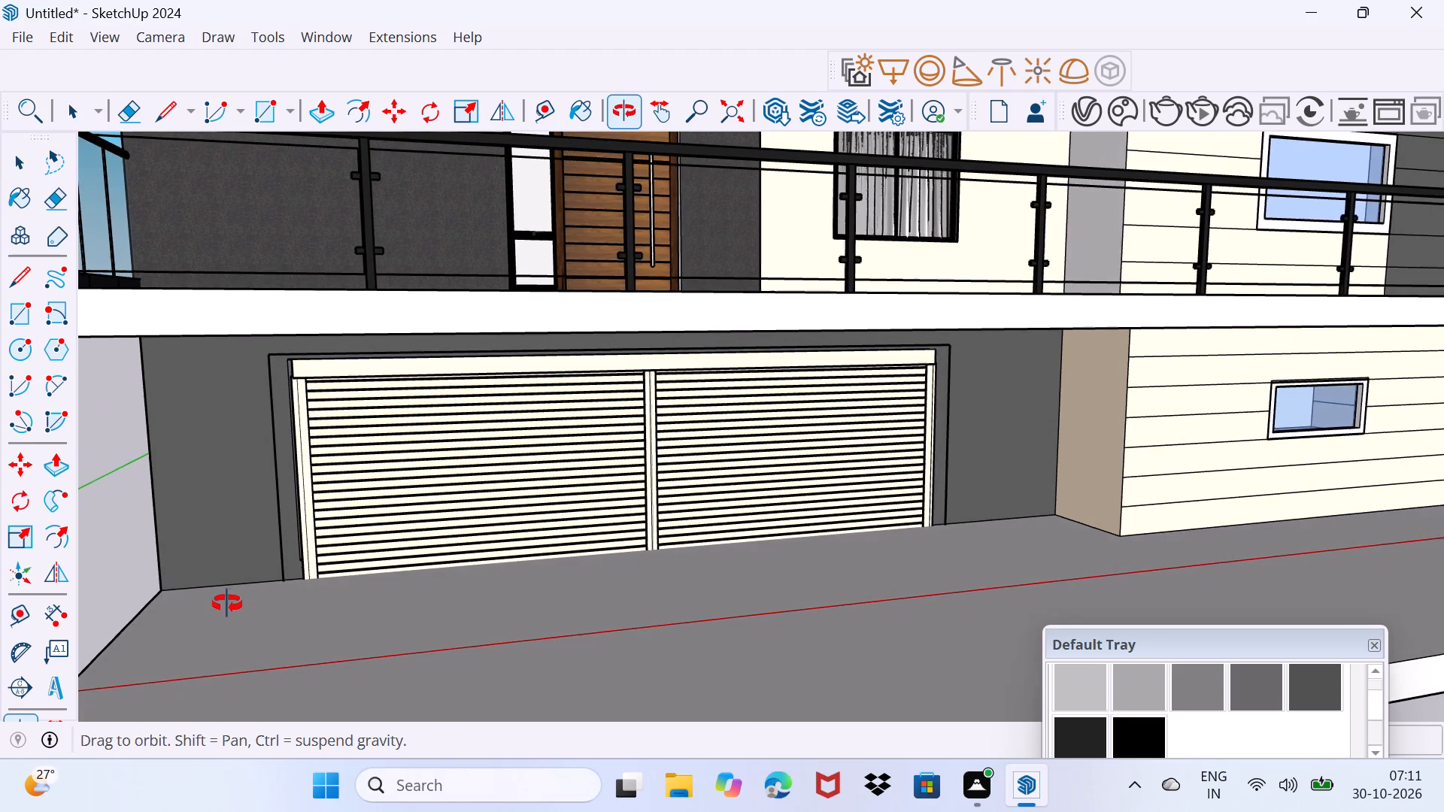
{"action": "middle_click_drag", "start_coordinate": [227, 604], "coordinate": [371, 470]}
Copy the side edge of the base slab's top face 8" inward, parallel to the original.
{"action": "scroll", "coordinate": [265, 506], "scroll_direction": "up", "scroll_amount": 3}
{"action": "middle_click_drag", "start_coordinate": [268, 513], "coordinate": [276, 523]}
{"action": "left_click", "coordinate": [268, 523]}
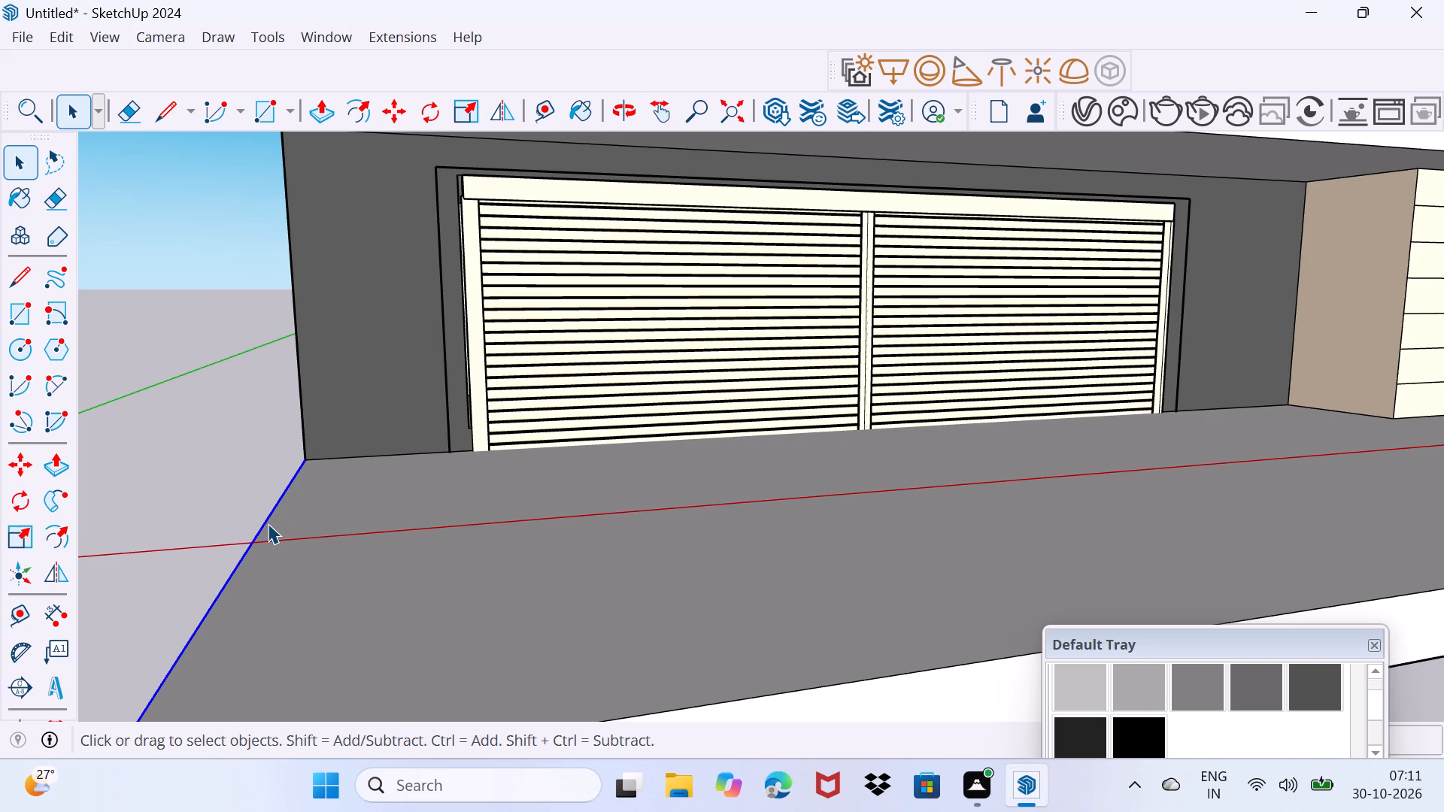
{"action": "key", "text": "m"}
{"action": "scroll", "coordinate": [214, 607], "scroll_direction": "down", "scroll_amount": 4}
{"action": "middle_click_drag", "start_coordinate": [232, 624], "coordinate": [302, 367]}
{"action": "middle_click_drag", "start_coordinate": [299, 377], "coordinate": [324, 448]}
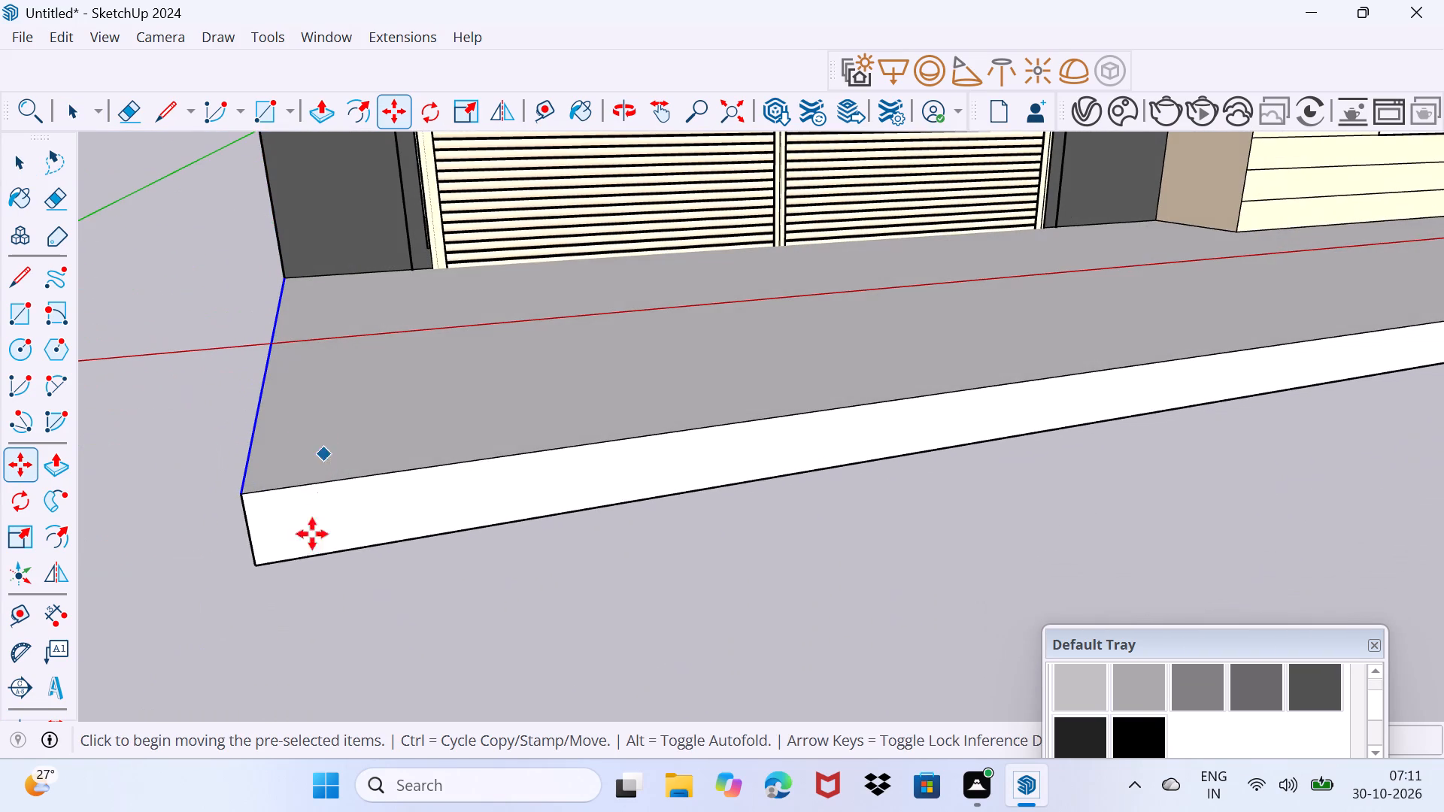
{"action": "left_click", "coordinate": [241, 492]}
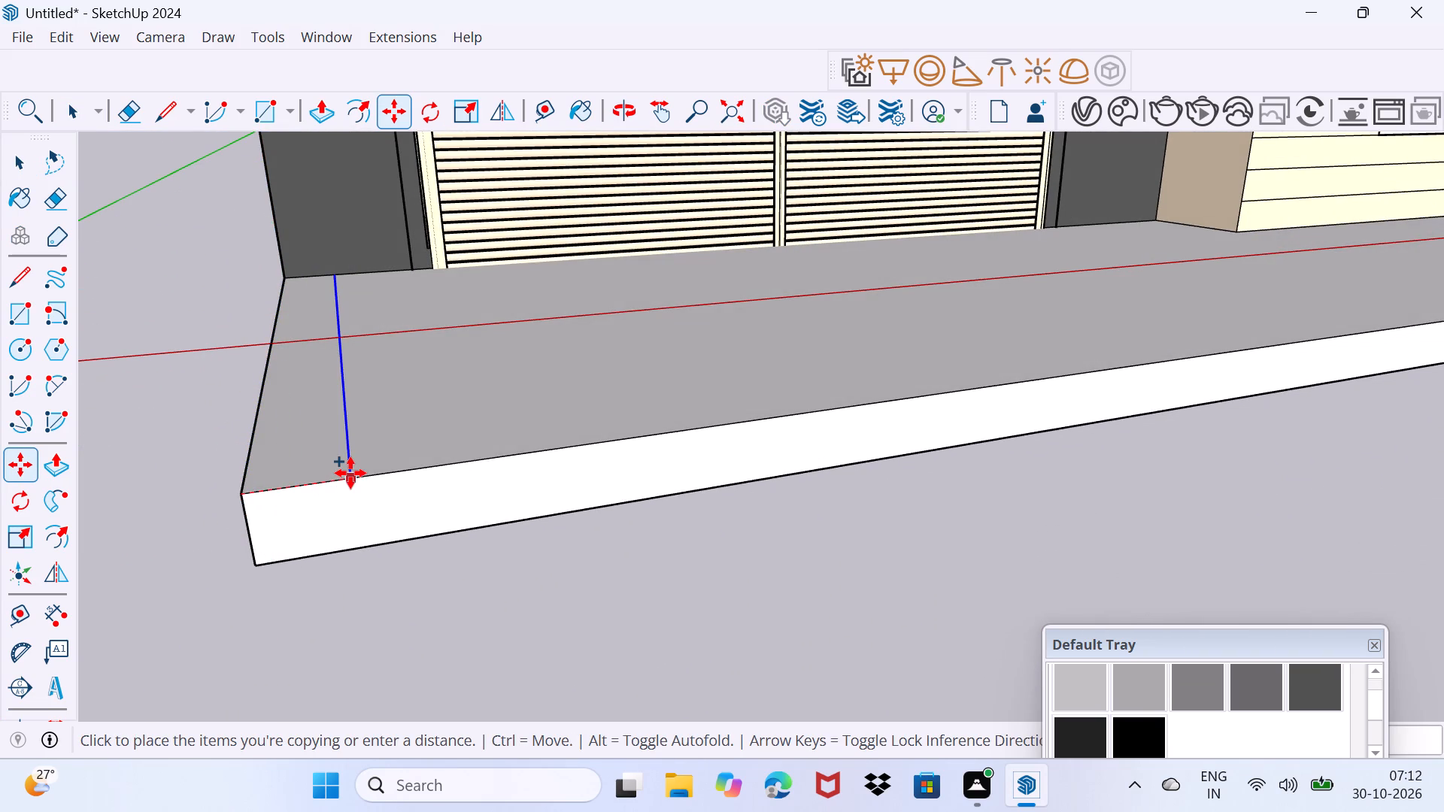
{"action": "type", "text": "8\""}
{"action": "key", "text": "Return"}
{"action": "key", "text": "space"}
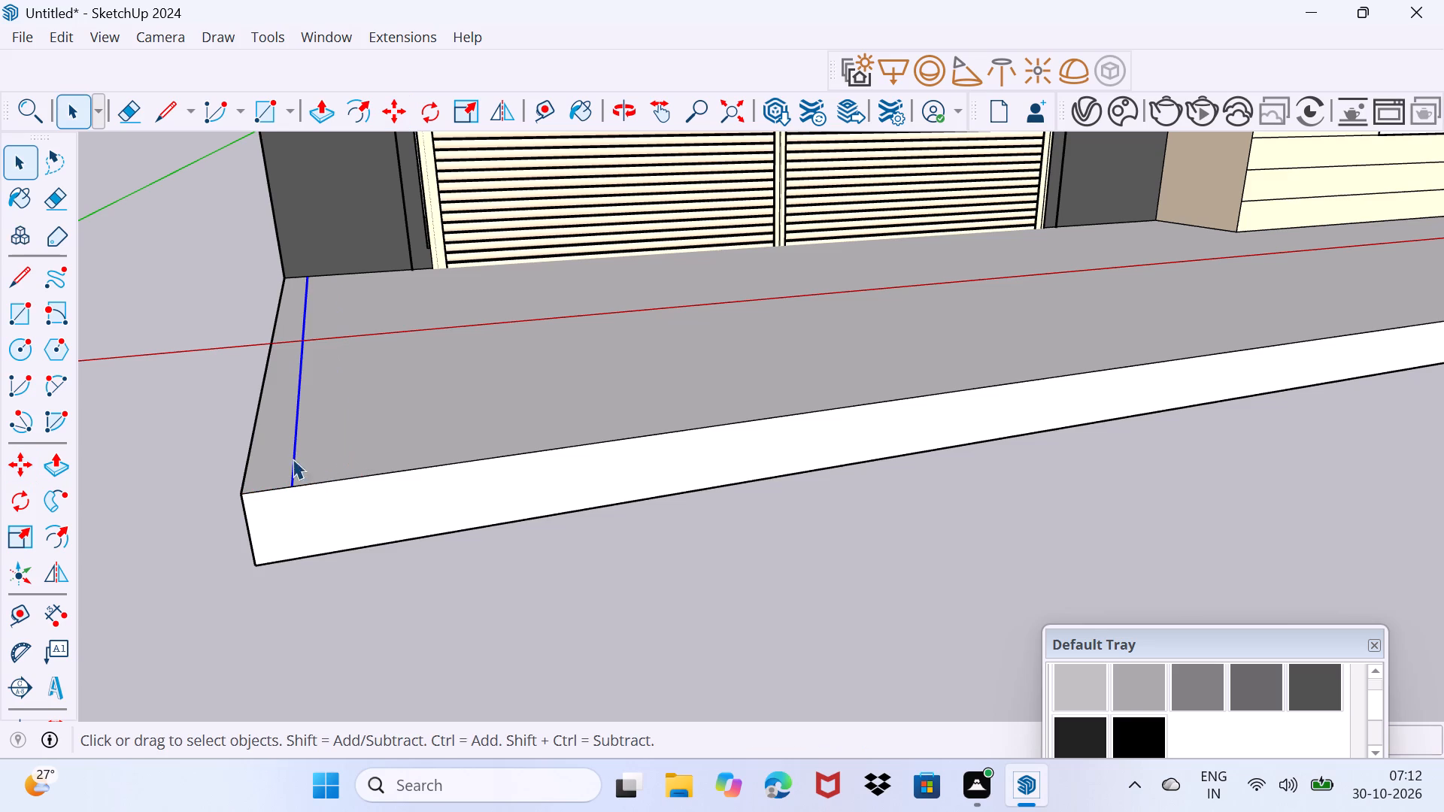
{"action": "left_click_drag", "start_coordinate": [293, 459], "coordinate": [294, 400]}
Copy the base slab's front top edge back towards the garage, placing it beside the red axis.
{"action": "left_click", "coordinate": [337, 479]}
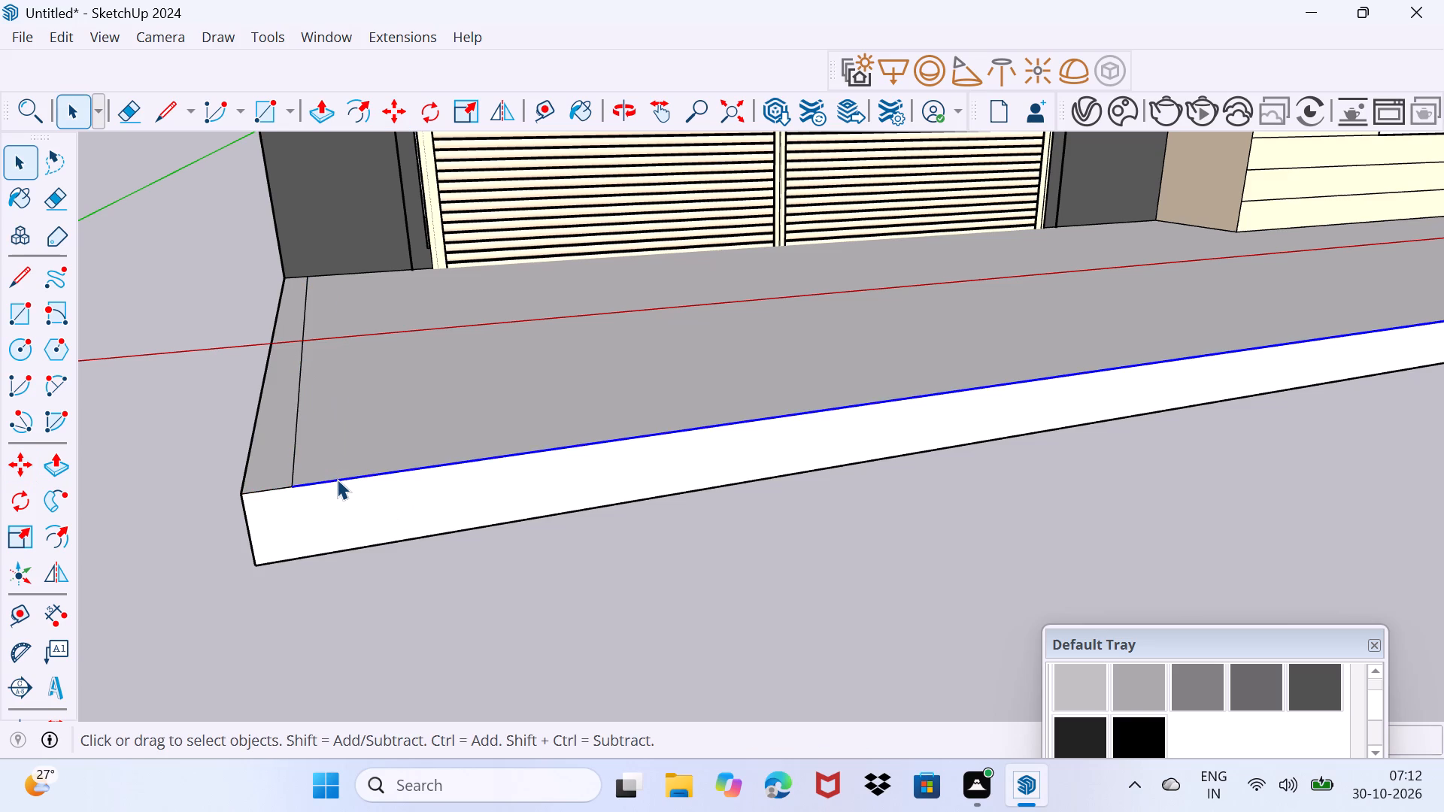
{"action": "key", "text": "m"}
{"action": "left_click", "coordinate": [299, 488]}
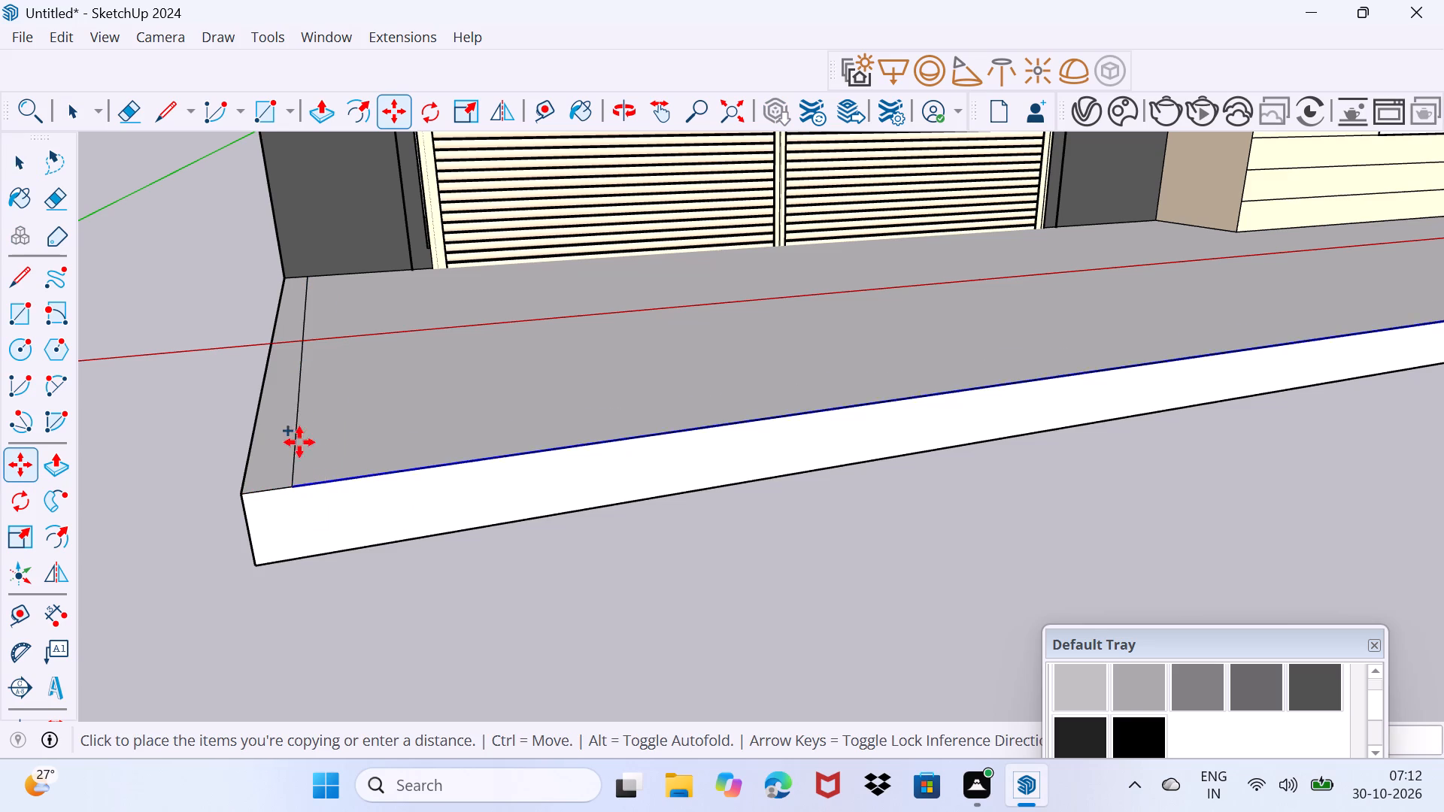
{"action": "middle_click_drag", "start_coordinate": [299, 345], "coordinate": [335, 367]}
{"action": "left_click", "coordinate": [311, 378]}
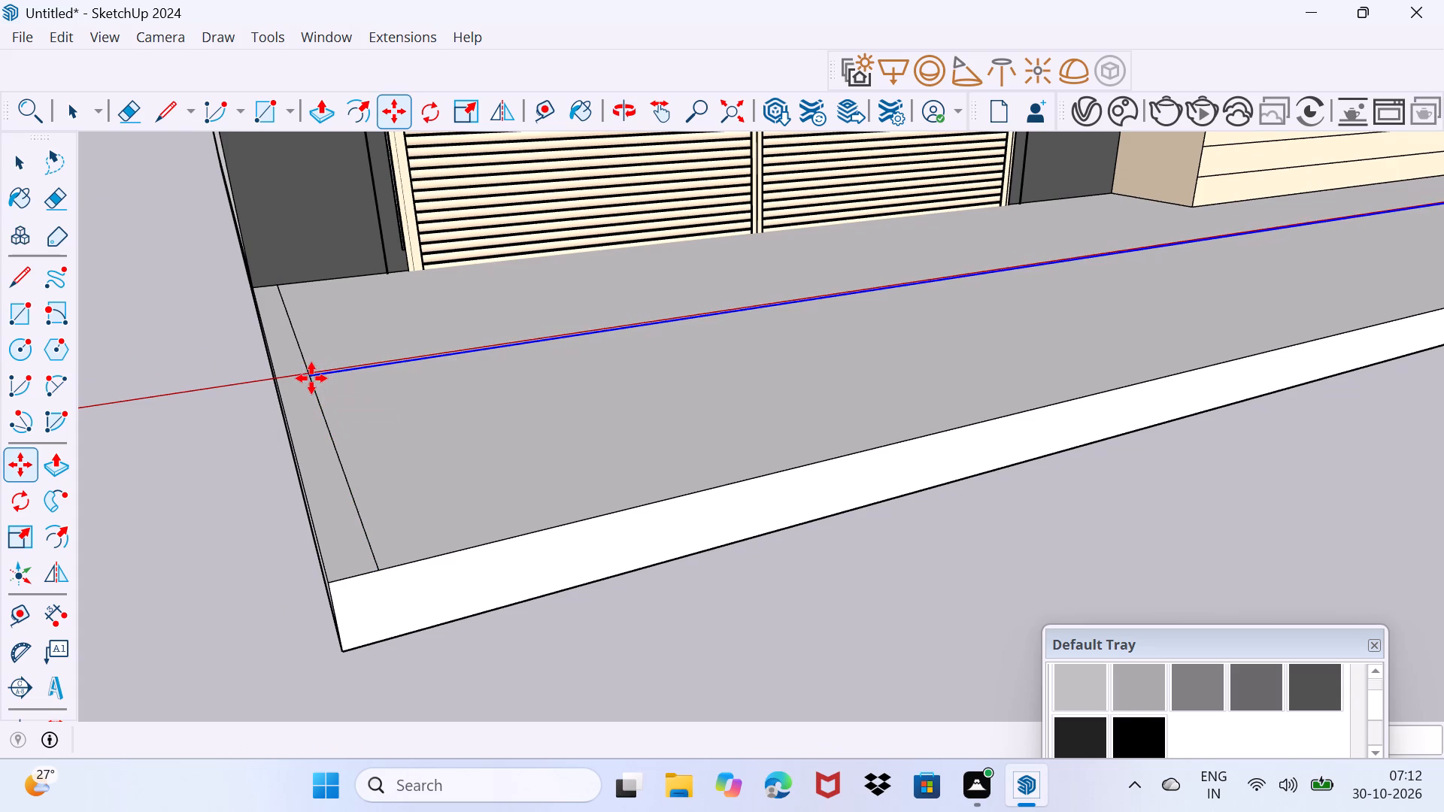
{"action": "key", "text": "space"}
{"action": "left_click_drag", "start_coordinate": [328, 448], "coordinate": [339, 414]}
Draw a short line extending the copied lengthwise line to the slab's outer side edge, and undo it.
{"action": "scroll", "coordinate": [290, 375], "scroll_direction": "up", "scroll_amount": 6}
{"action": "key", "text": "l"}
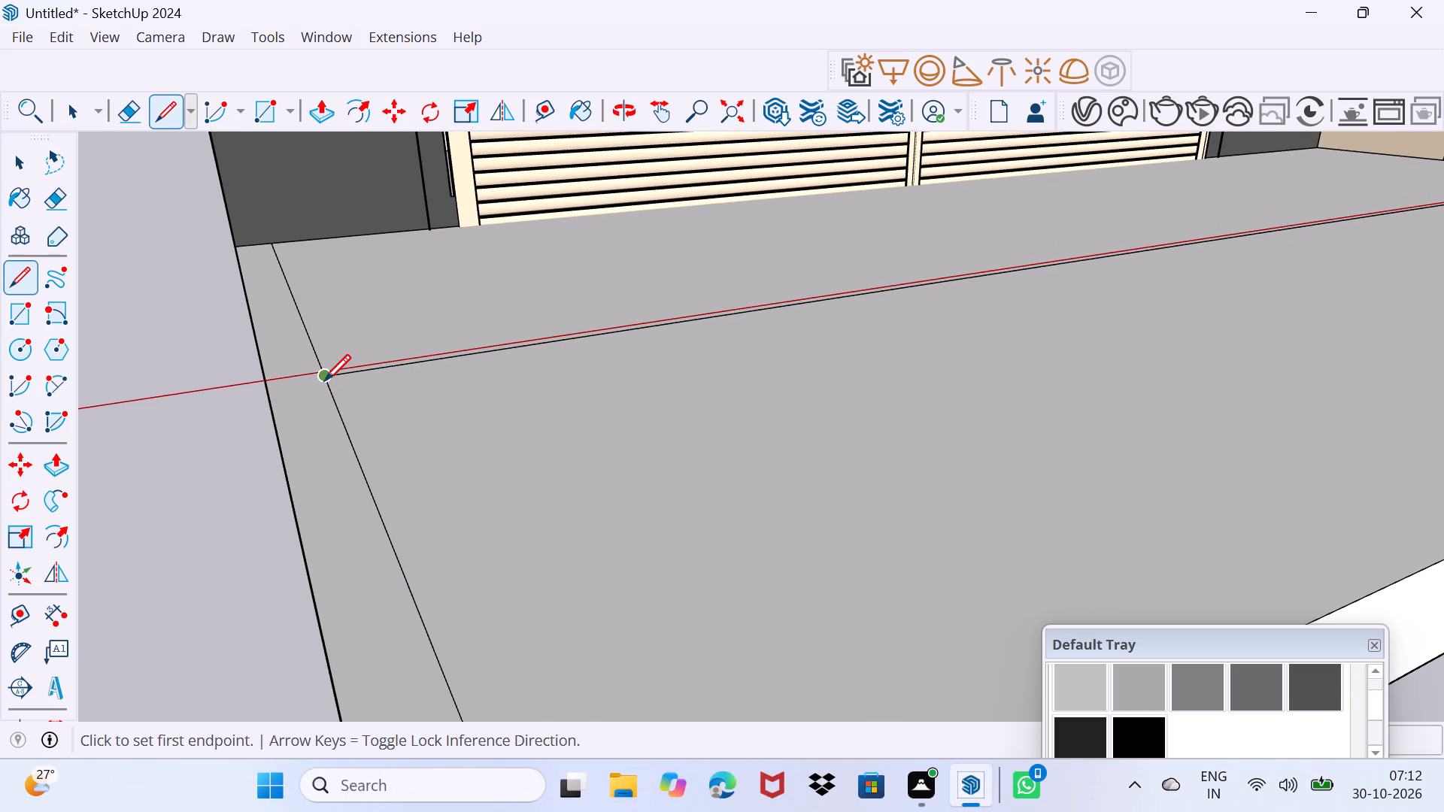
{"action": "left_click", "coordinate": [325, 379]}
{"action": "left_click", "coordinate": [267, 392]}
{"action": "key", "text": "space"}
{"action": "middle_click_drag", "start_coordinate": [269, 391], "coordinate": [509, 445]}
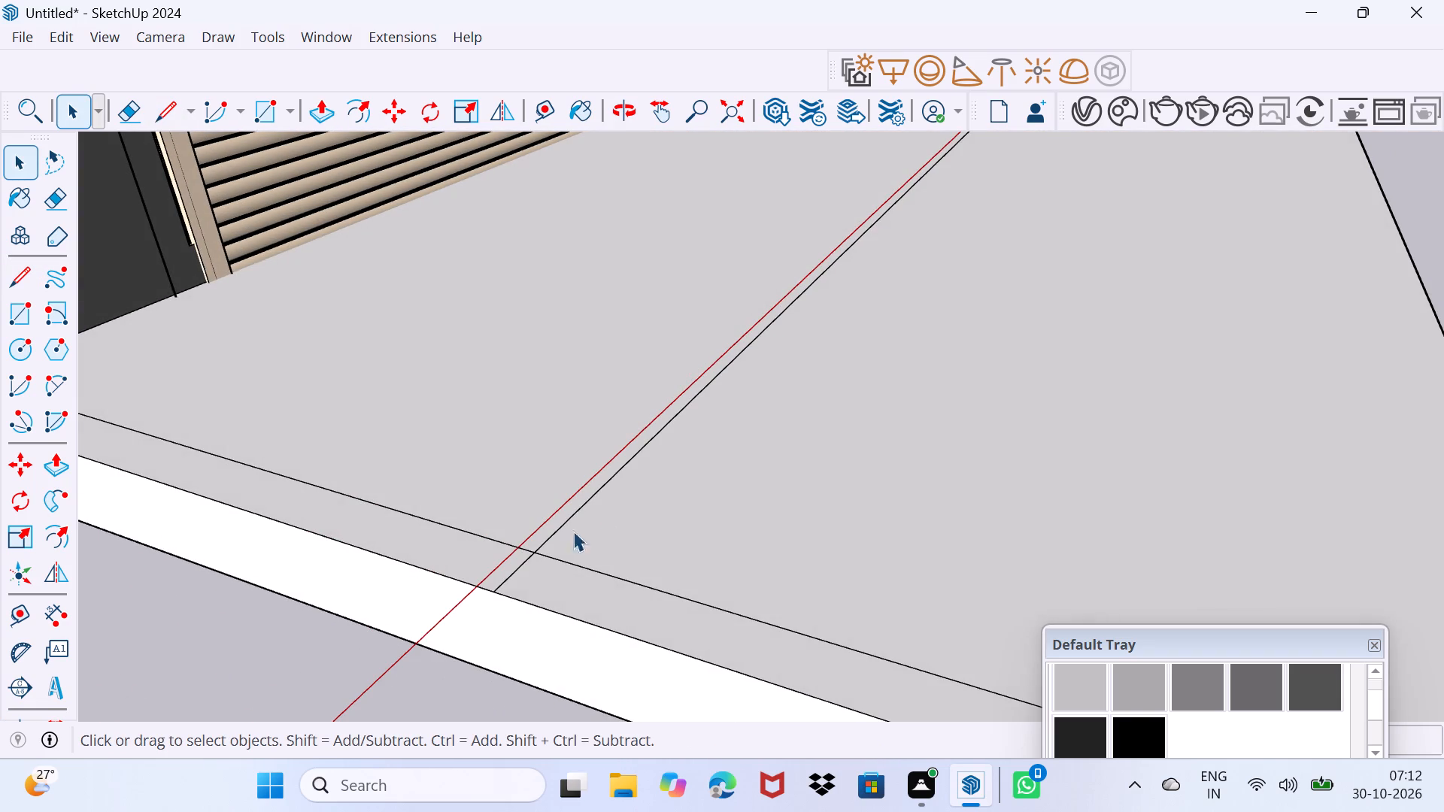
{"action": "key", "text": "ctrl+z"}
Copy the lengthwise line beside the red axis 8" towards the garage, parallel to the original.
{"action": "left_click", "coordinate": [546, 539]}
{"action": "key", "text": "m"}
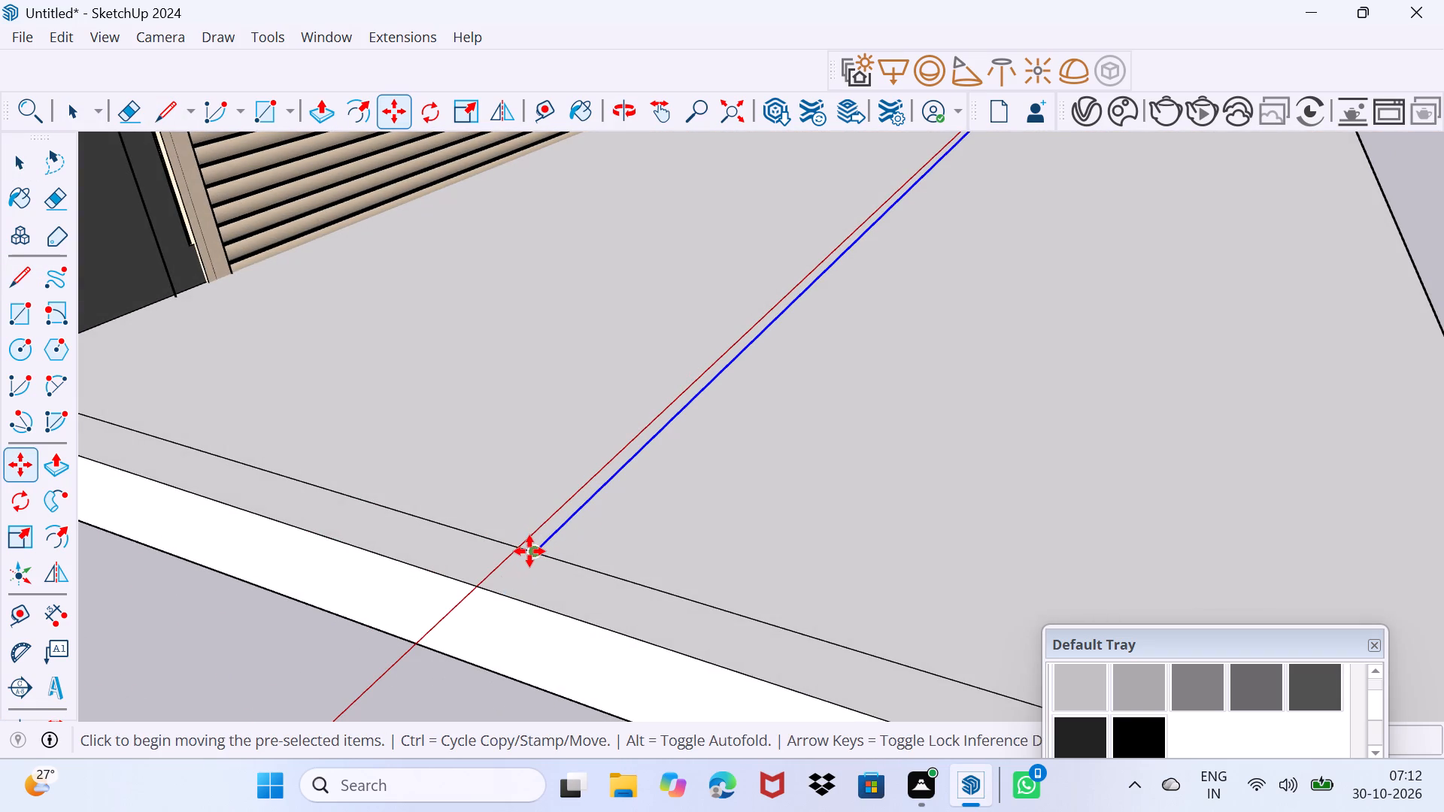
{"action": "left_click", "coordinate": [529, 551]}
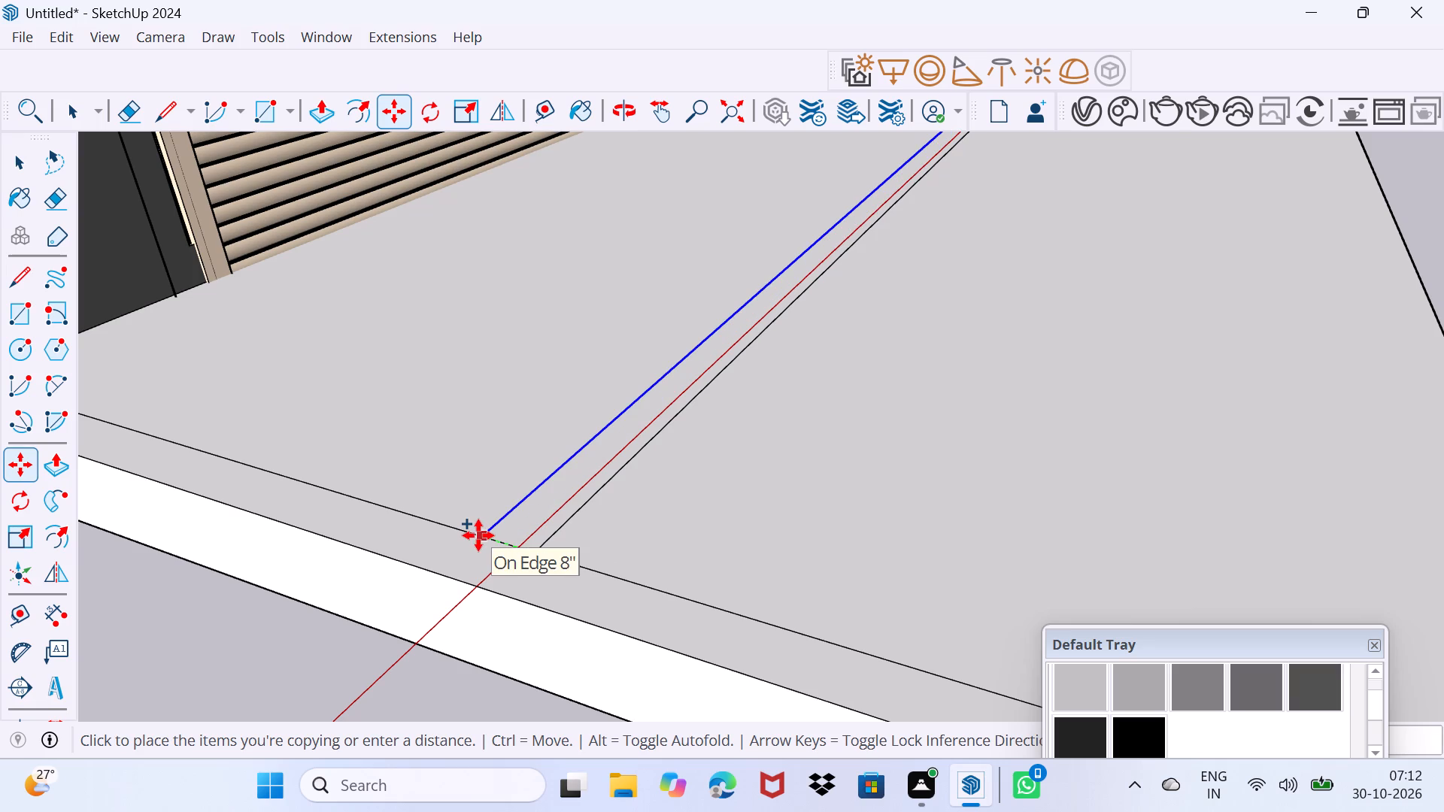
{"action": "left_click", "coordinate": [478, 535]}
{"action": "key", "text": "space"}
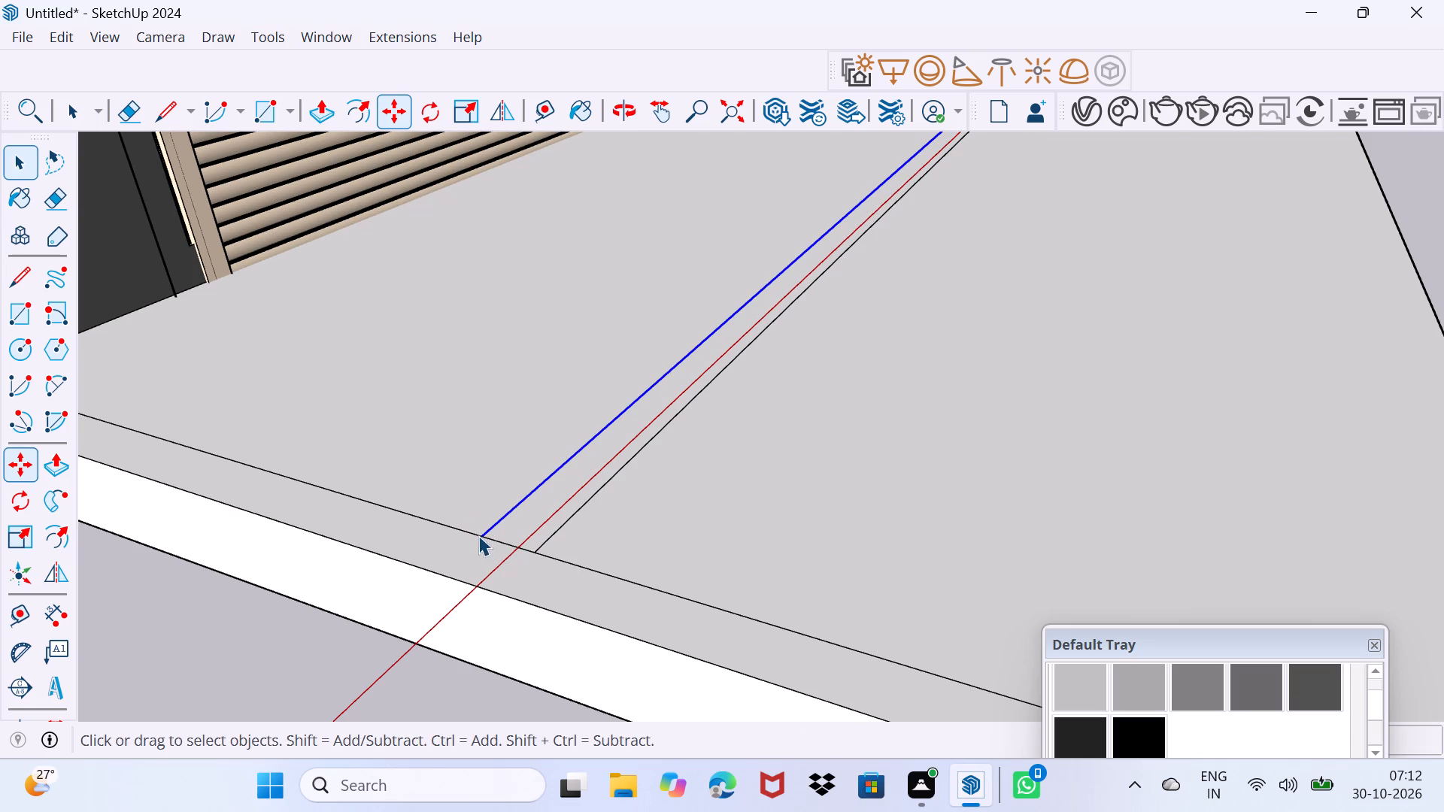
Extend the original lengthwise line to the slab's outer side edge and erase the inset side line between the two lengthwise lines.
{"action": "scroll", "coordinate": [524, 565], "scroll_direction": "up", "scroll_amount": 1}
{"action": "key", "text": "l"}
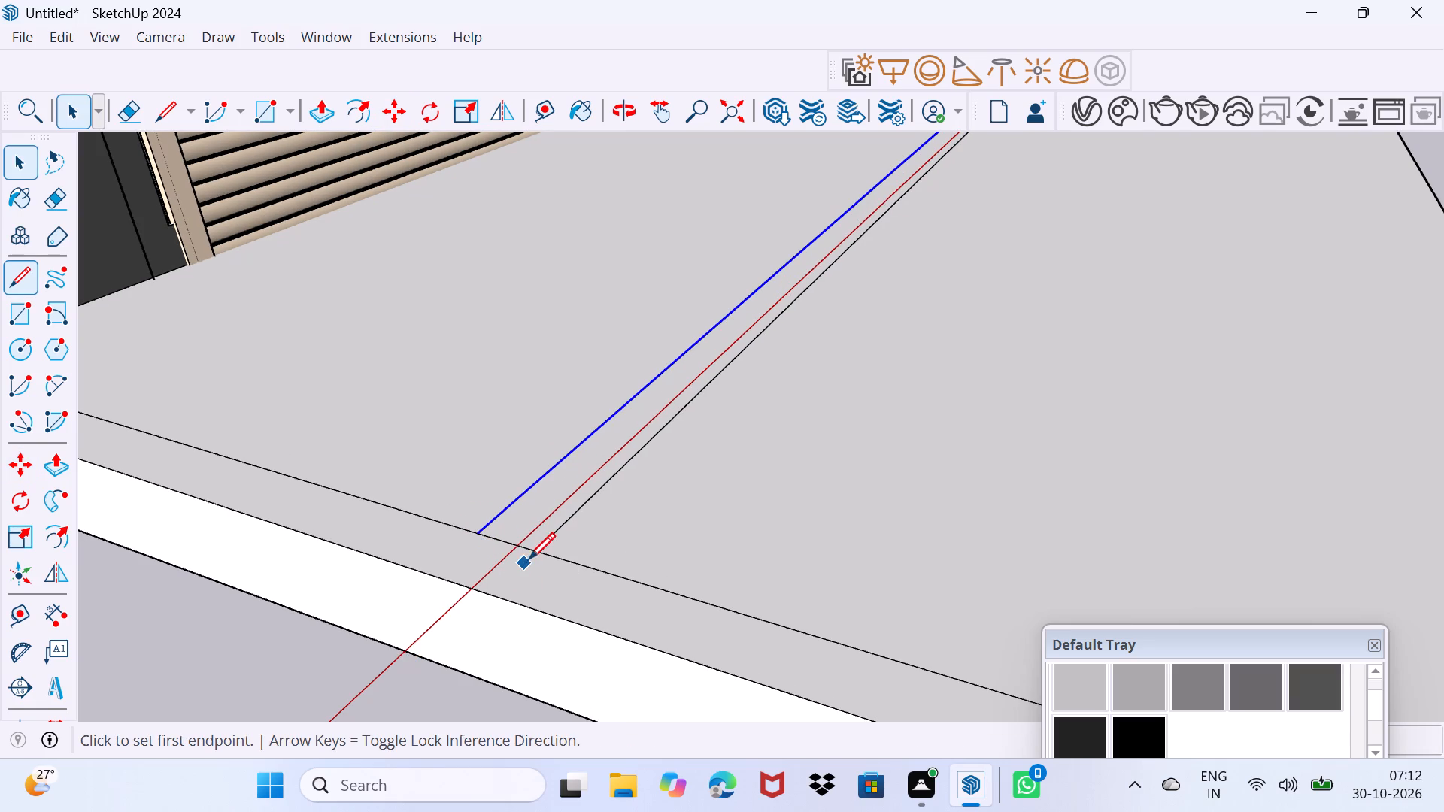
{"action": "left_click", "coordinate": [532, 555]}
{"action": "left_click", "coordinate": [489, 591]}
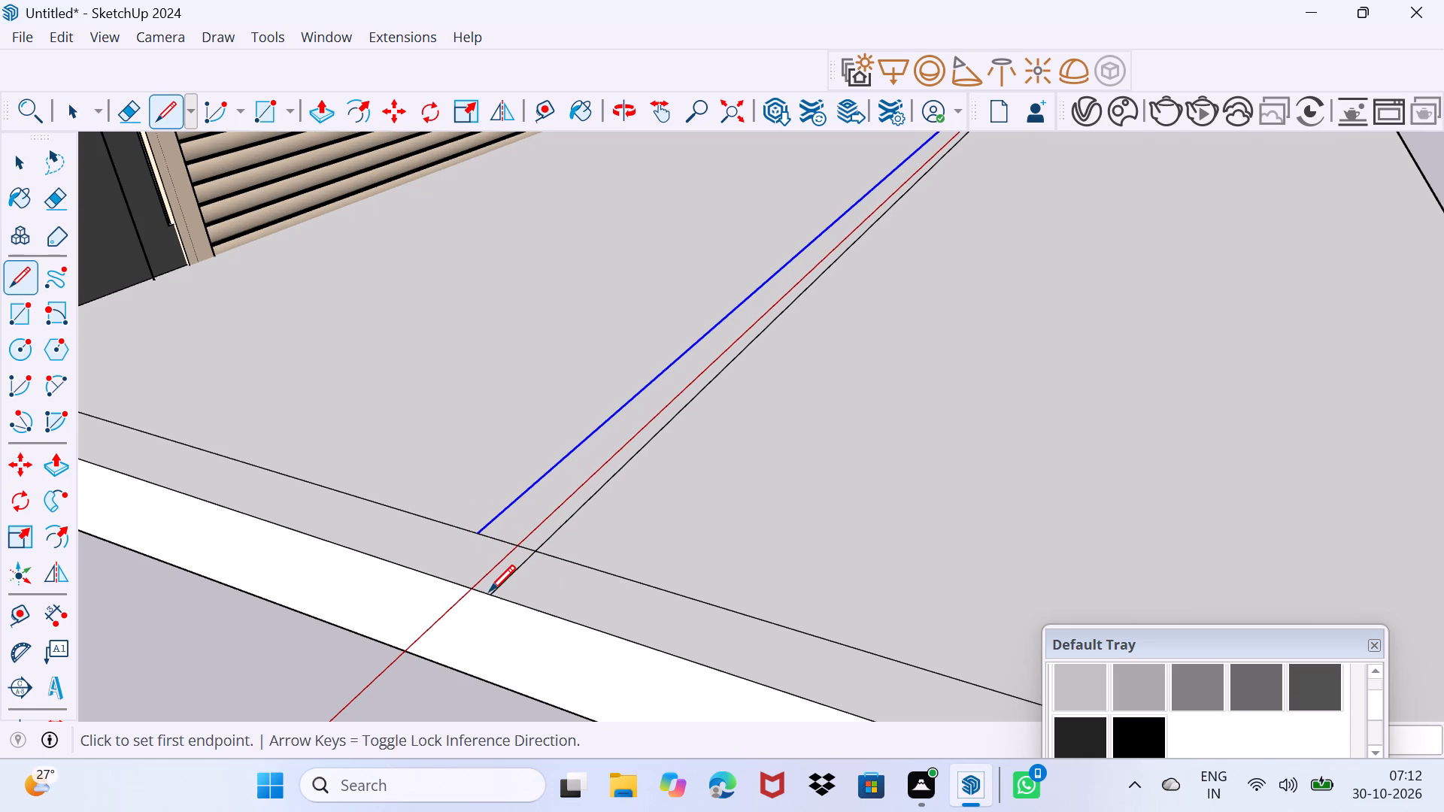
{"action": "key", "text": "space"}
{"action": "key", "text": "e"}
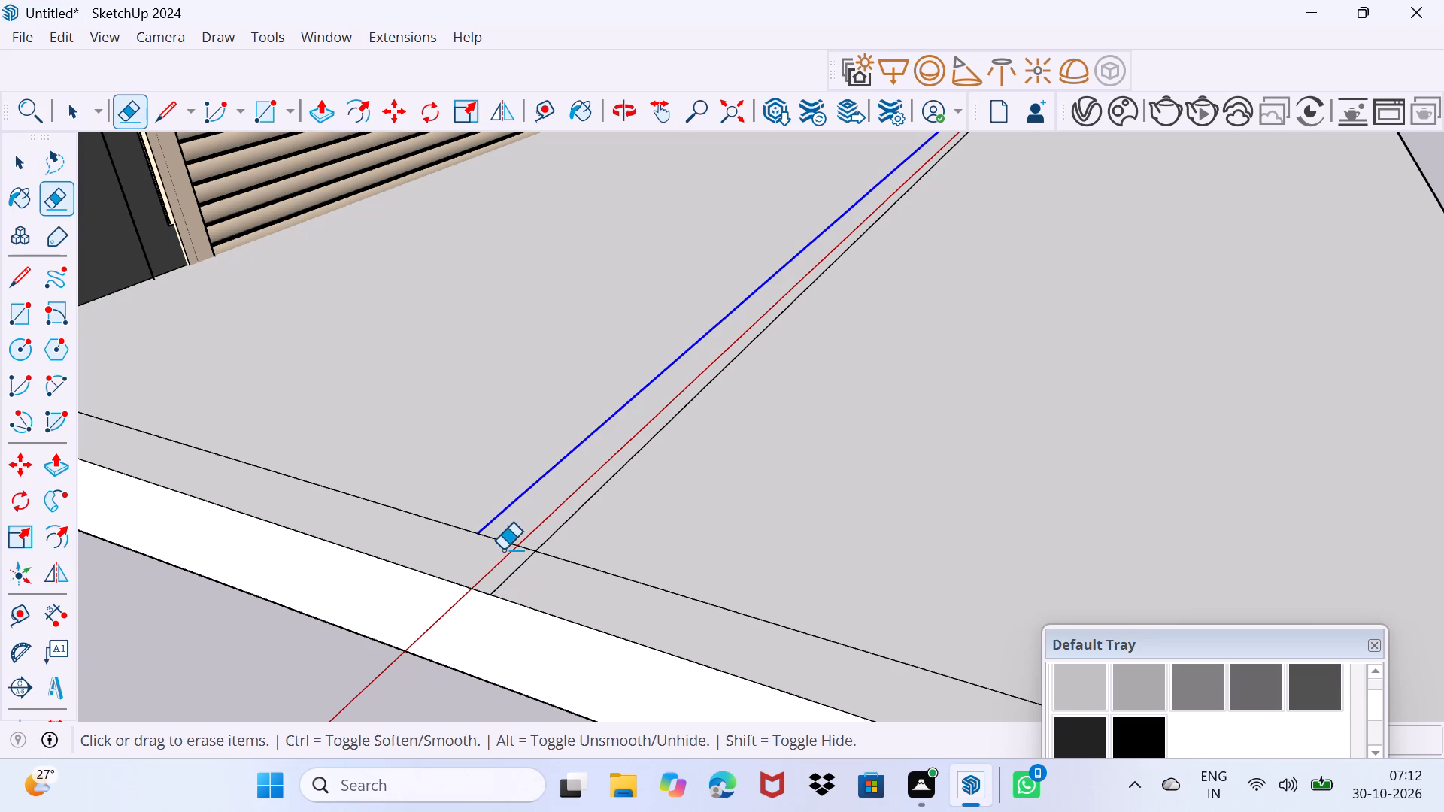
{"action": "left_click", "coordinate": [506, 541]}
Draw a short line across the 8" strip in front of the shutter, near the slab corner with the inset side line.
{"action": "scroll", "coordinate": [502, 549], "scroll_direction": "down", "scroll_amount": 14}
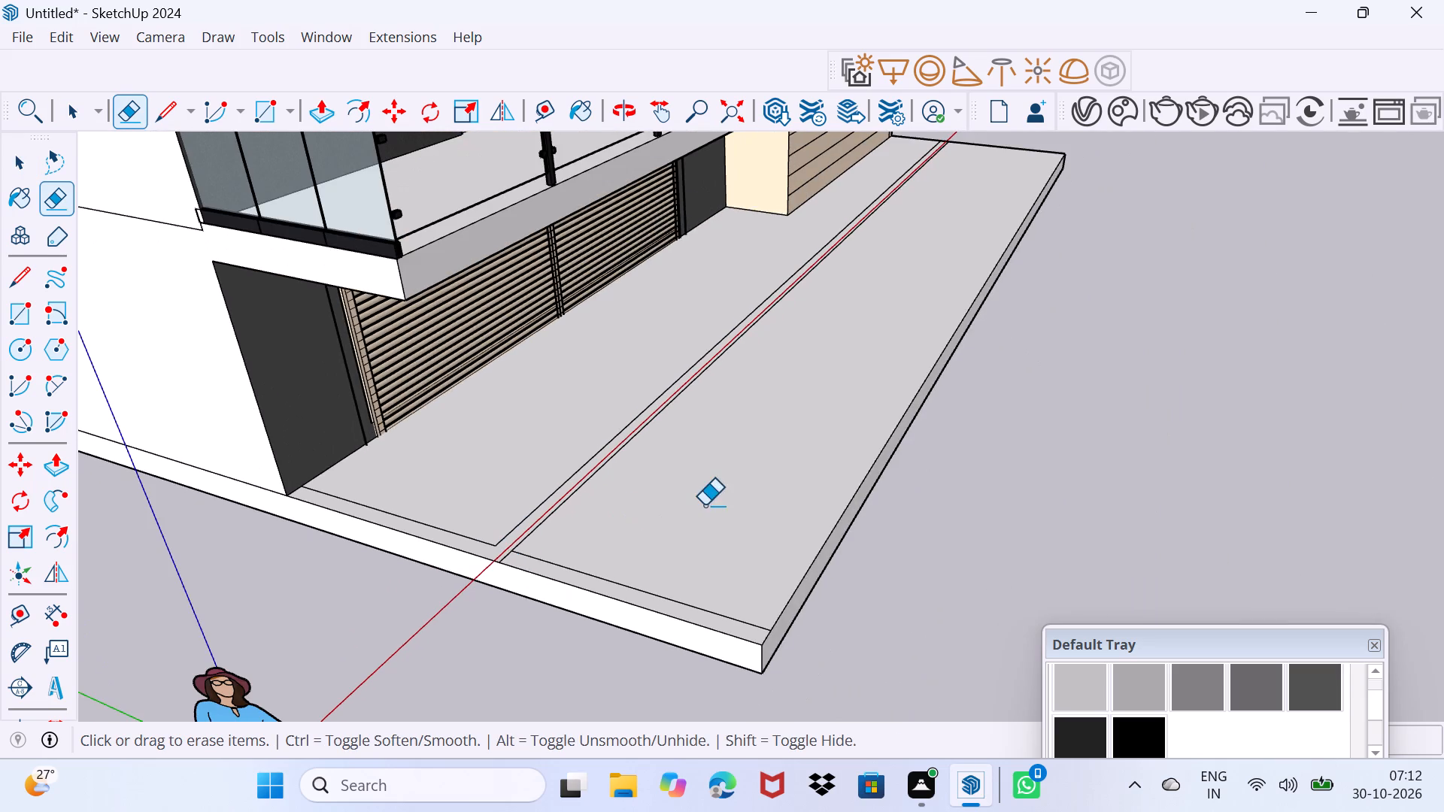
{"action": "middle_click_drag", "start_coordinate": [705, 505], "coordinate": [141, 805]}
{"action": "scroll", "coordinate": [719, 208], "scroll_direction": "up", "scroll_amount": 6}
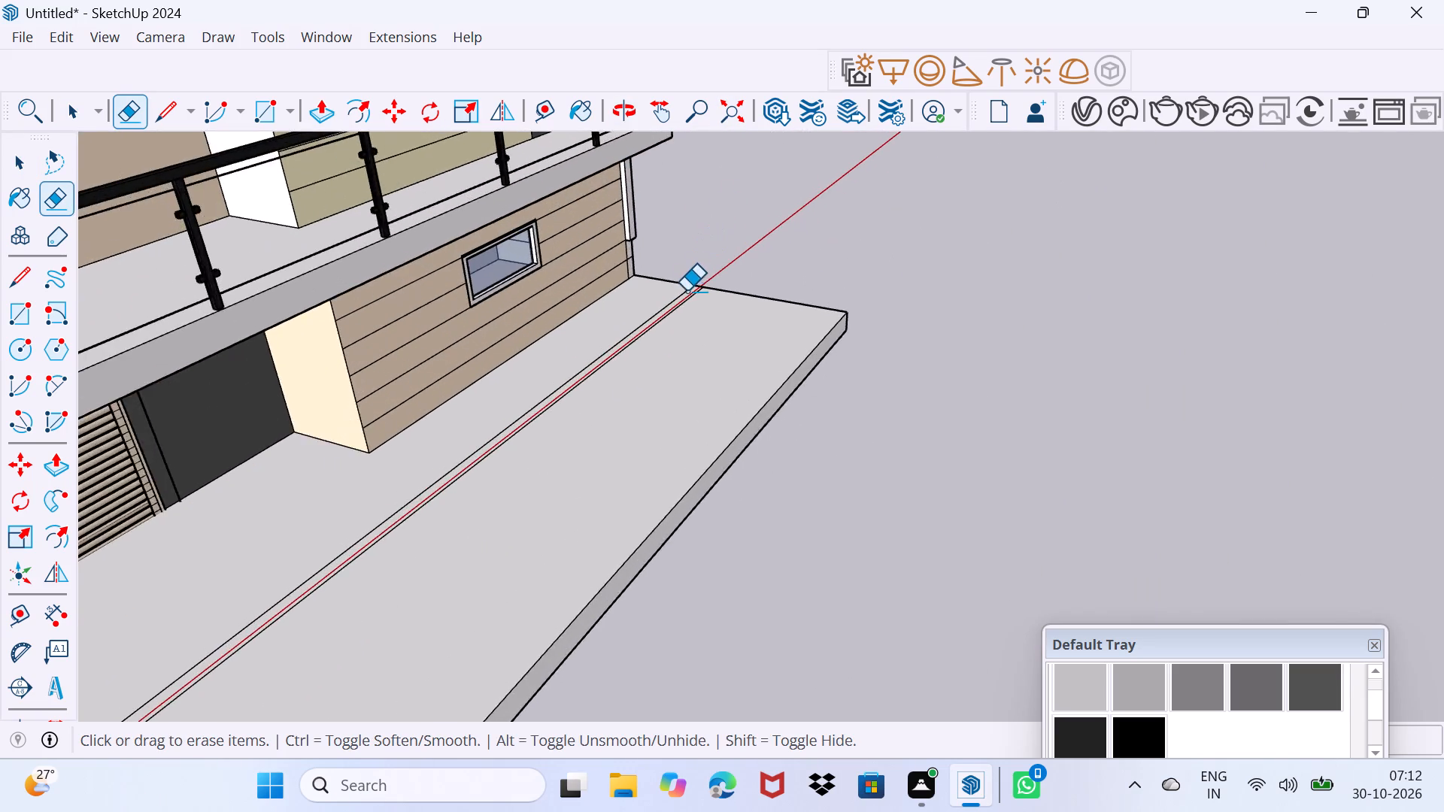
{"action": "scroll", "coordinate": [687, 291], "scroll_direction": "up", "scroll_amount": 3}
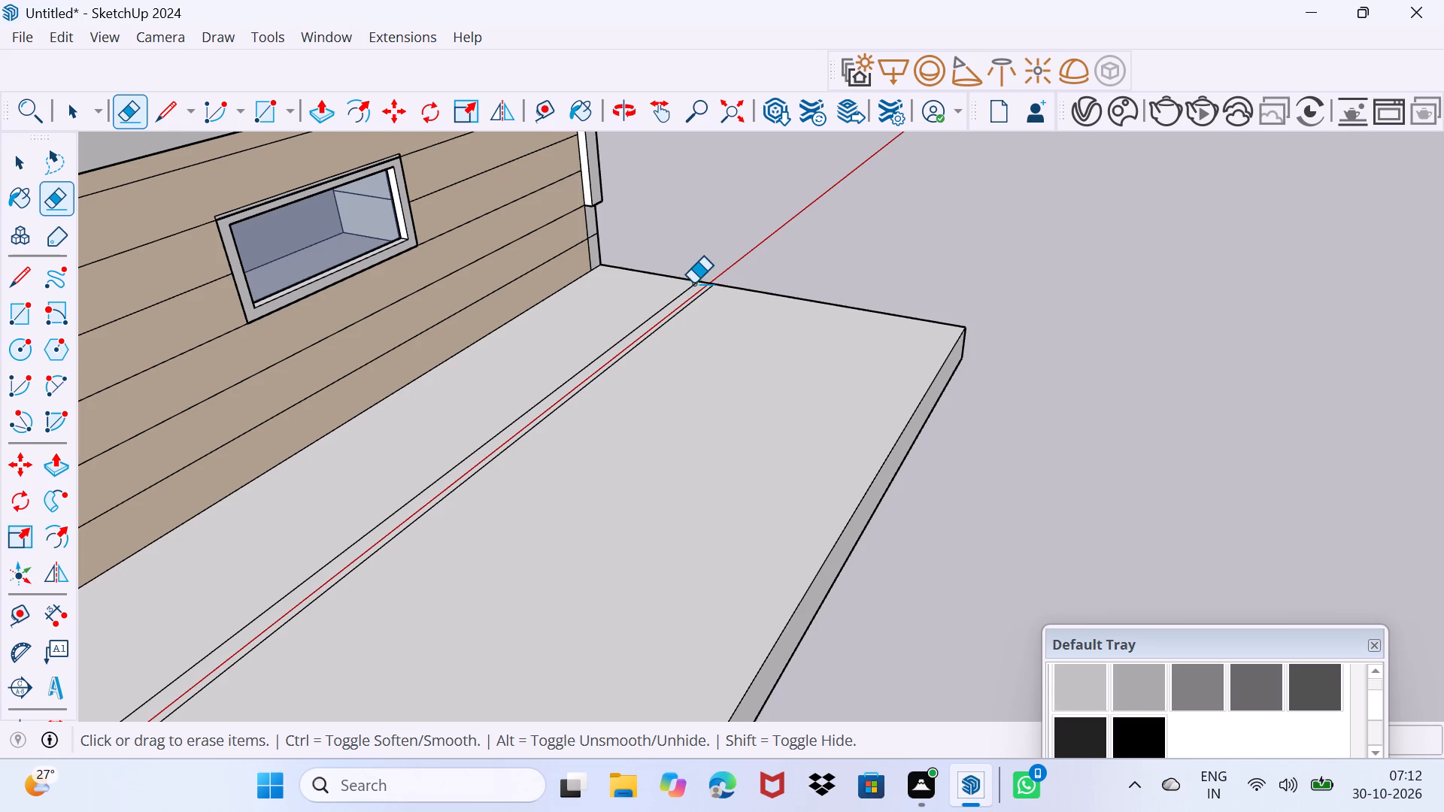
{"action": "scroll", "coordinate": [724, 283], "scroll_direction": "down", "scroll_amount": 5}
{"action": "middle_click_drag", "start_coordinate": [596, 571], "coordinate": [420, 571]}
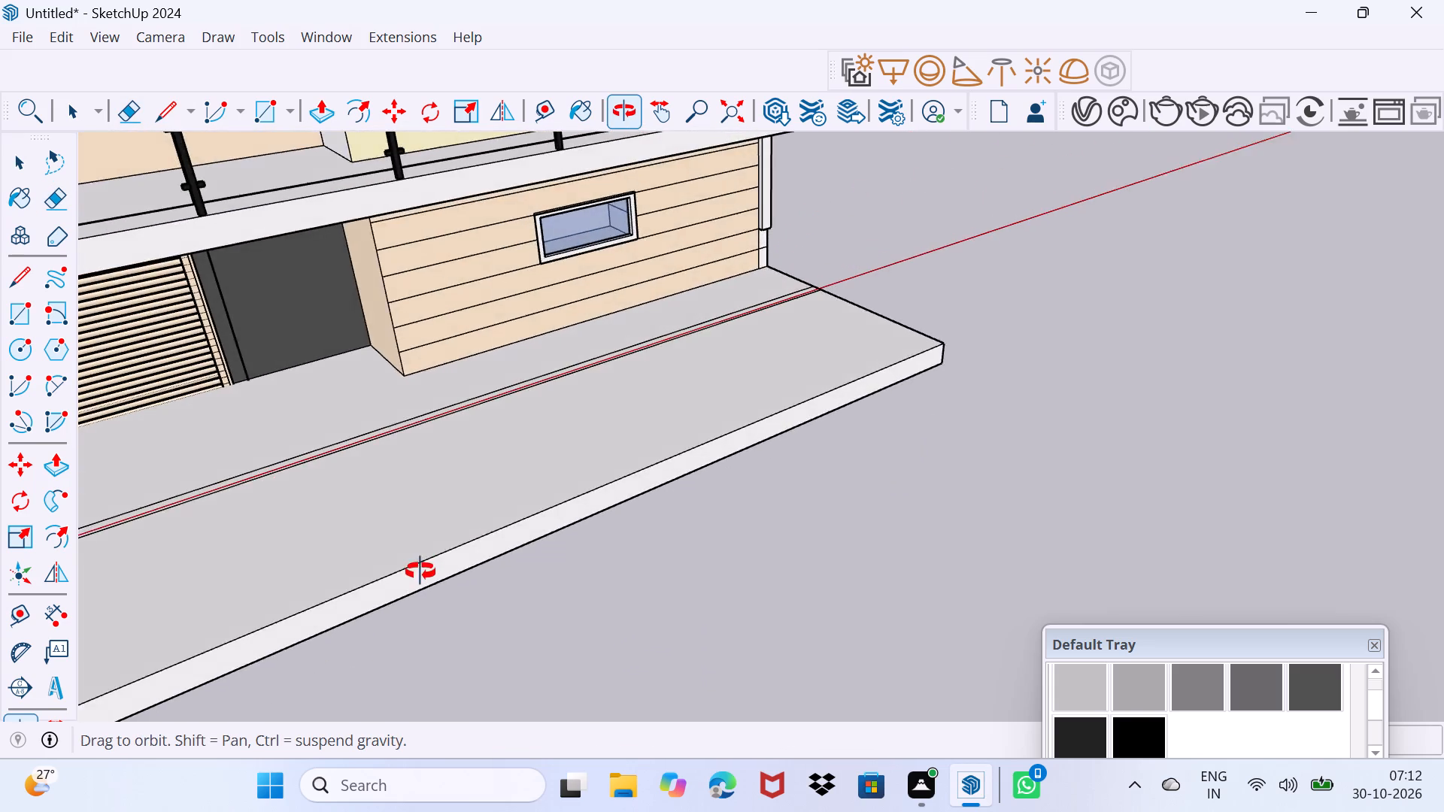
{"action": "middle_click_drag", "start_coordinate": [420, 571], "coordinate": [1237, 384]}
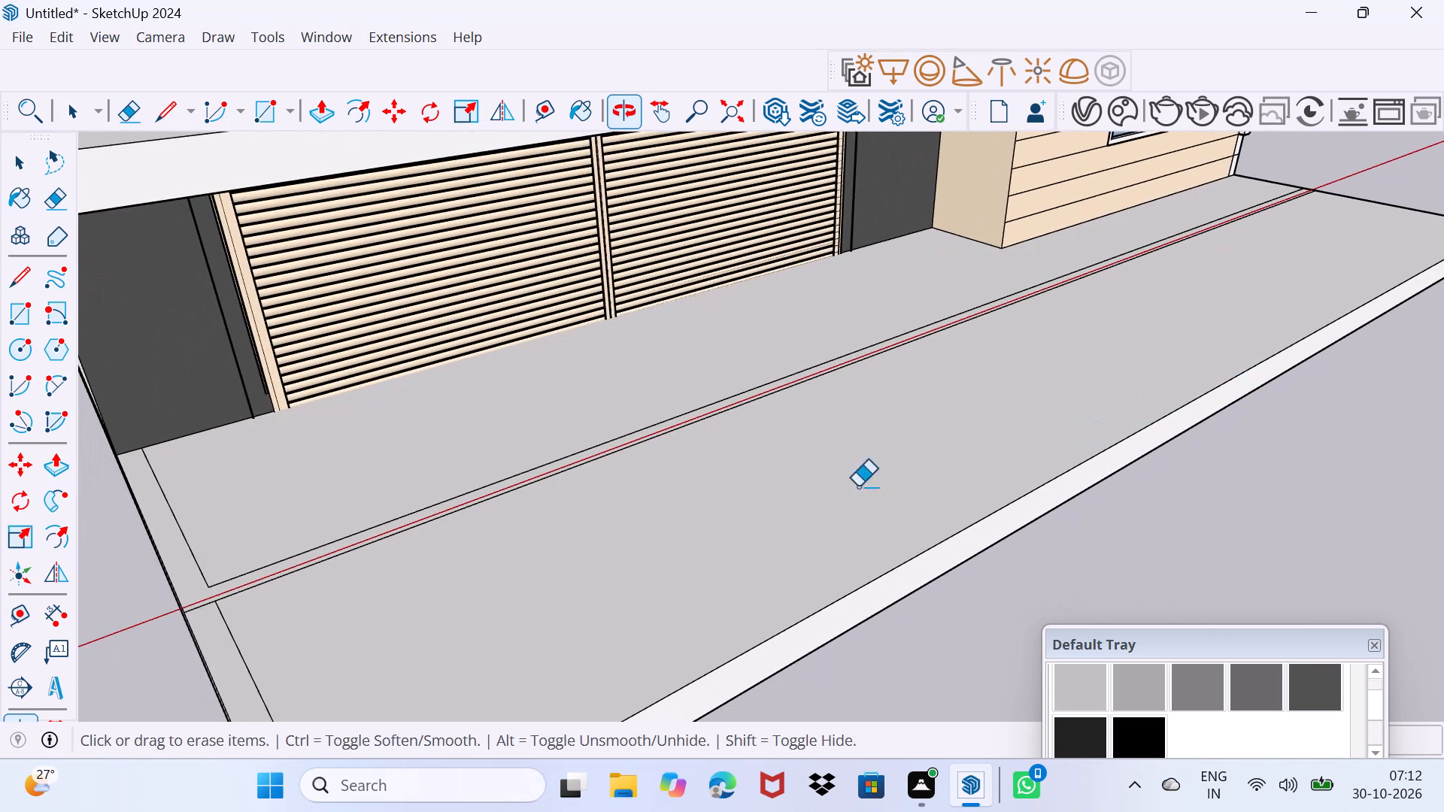
{"action": "scroll", "coordinate": [686, 513], "scroll_direction": "up", "scroll_amount": 2}
{"action": "key", "text": "space"}
{"action": "scroll", "coordinate": [293, 517], "scroll_direction": "up", "scroll_amount": 3}
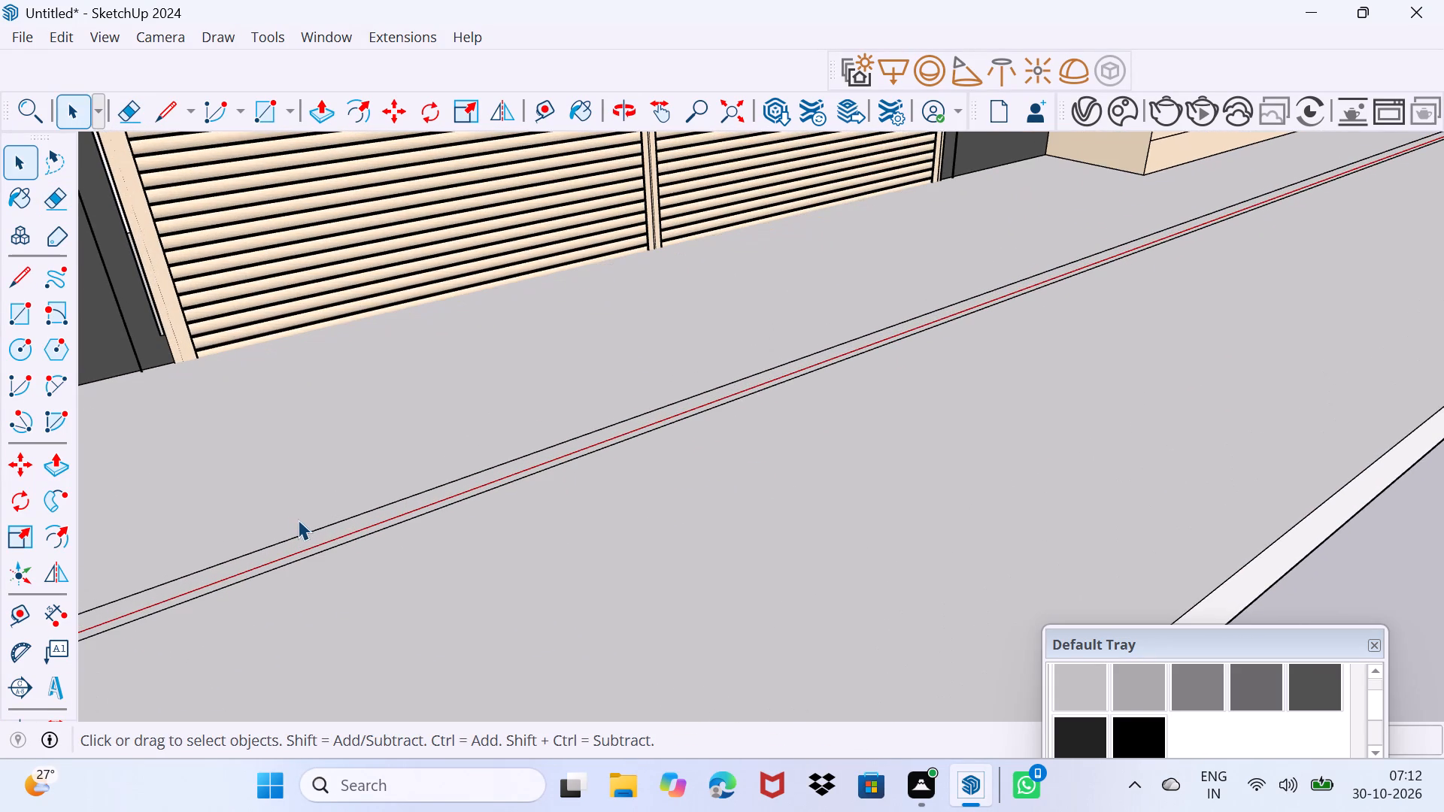
{"action": "key", "text": "l"}
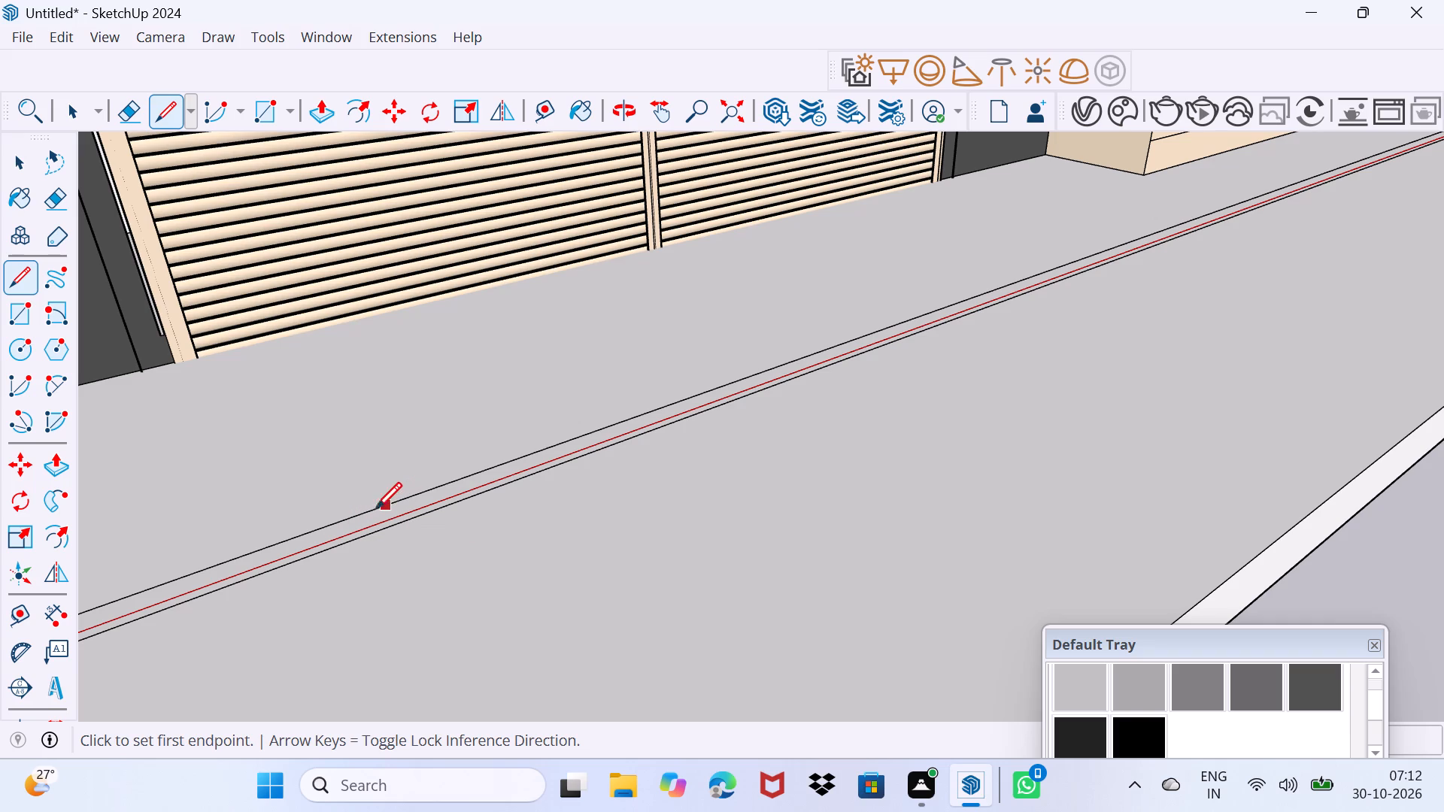
{"action": "left_click", "coordinate": [366, 511]}
{"action": "left_click", "coordinate": [370, 543]}
{"action": "scroll", "coordinate": [837, 376], "scroll_direction": "down", "scroll_amount": 2}
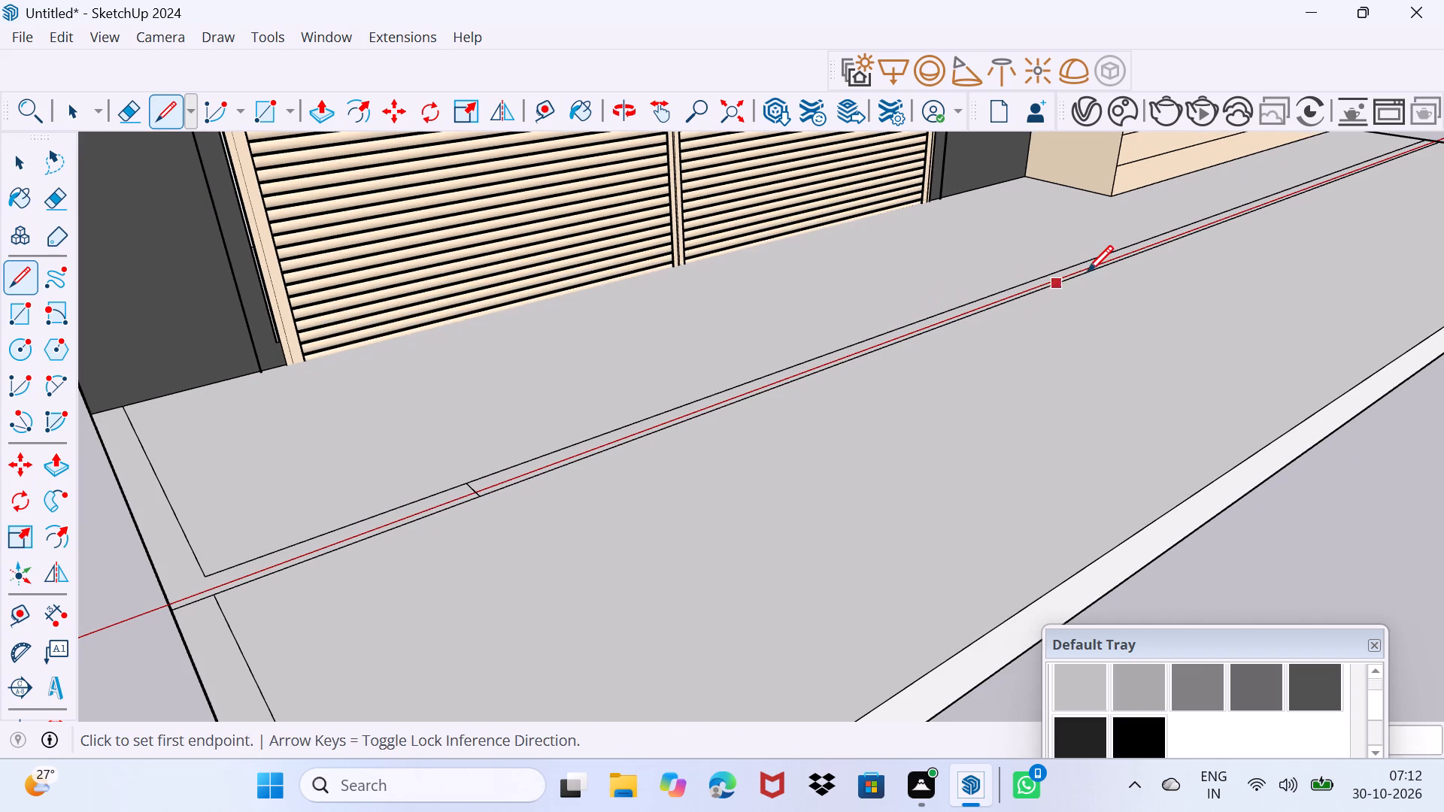
{"action": "key", "text": "Escape"}
Draw a second short line across the 8" strip, in front of the shutter's far end near the timber-clad wall.
{"action": "middle_click_drag", "start_coordinate": [1086, 269], "coordinate": [963, 335]}
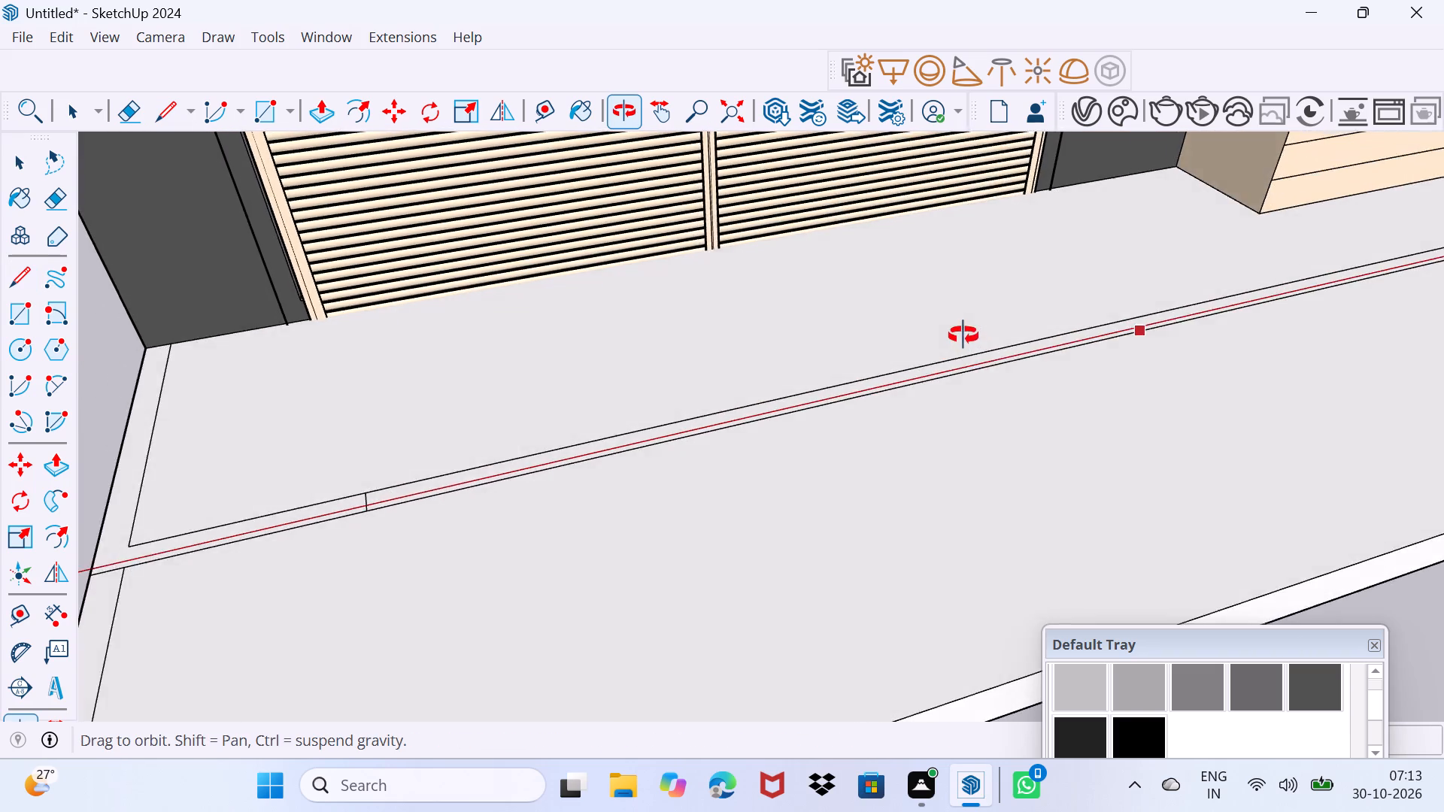
{"action": "middle_click_drag", "start_coordinate": [963, 335], "coordinate": [636, 453]}
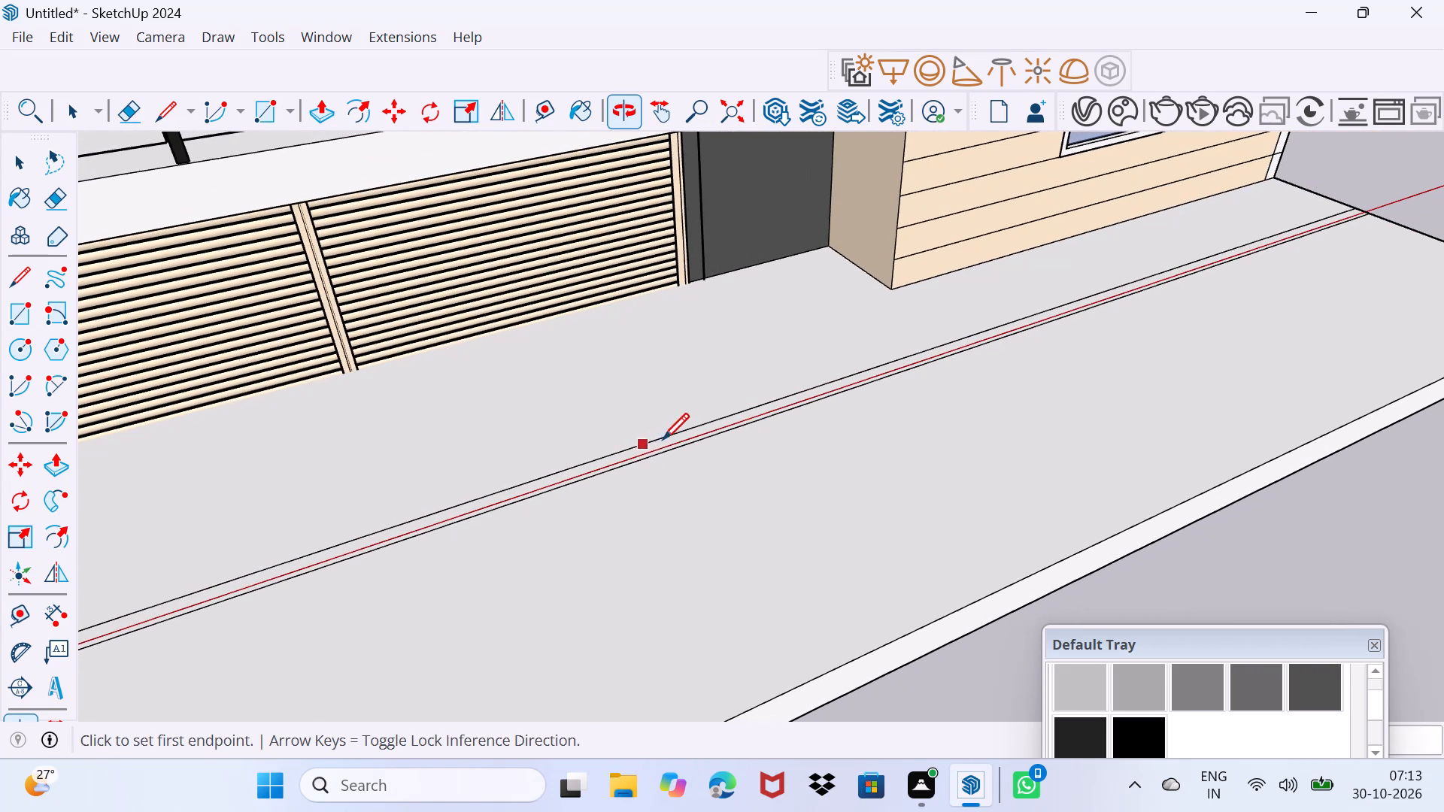
{"action": "scroll", "coordinate": [666, 437], "scroll_direction": "up", "scroll_amount": 1}
{"action": "middle_click_drag", "start_coordinate": [677, 435], "coordinate": [687, 451]}
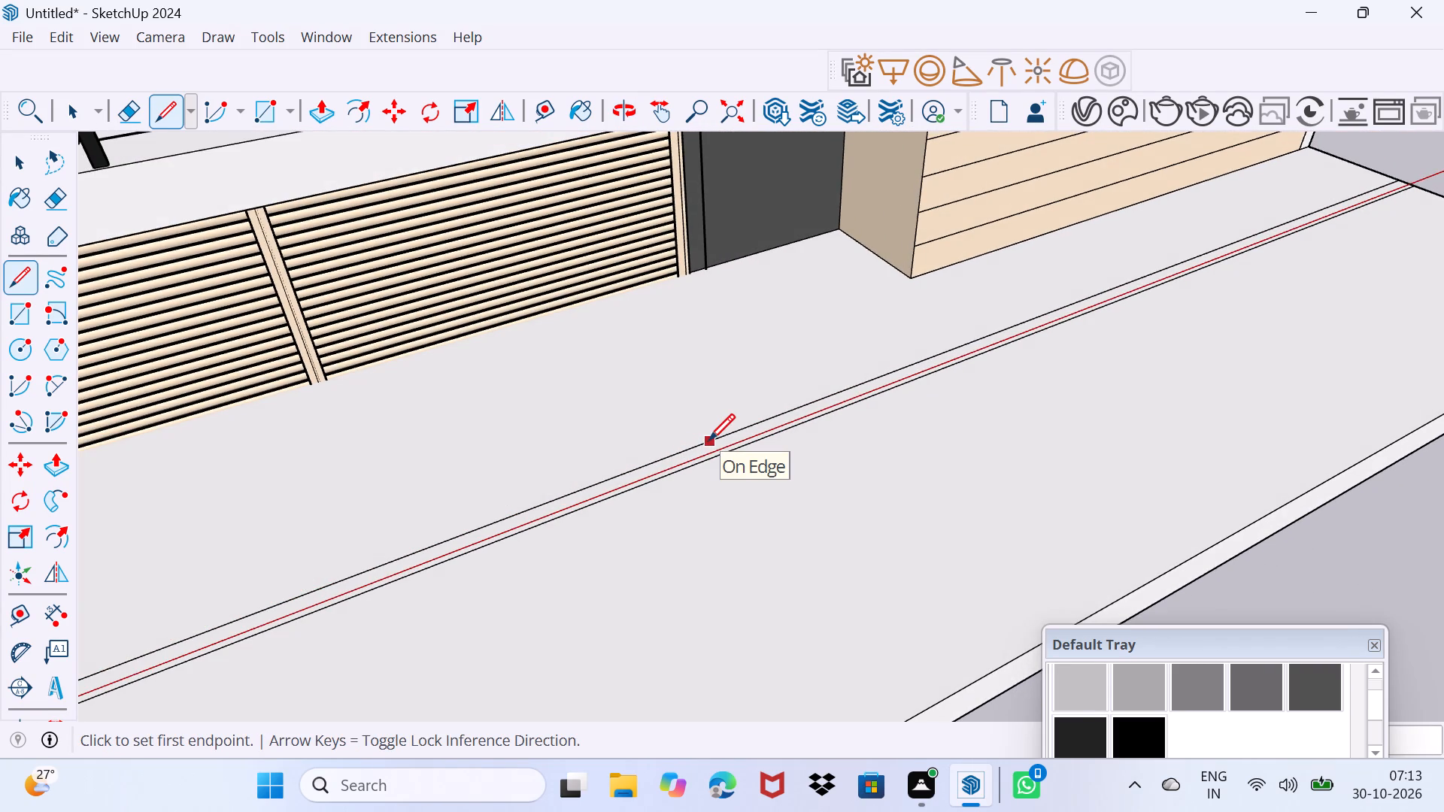
{"action": "left_click", "coordinate": [703, 440]}
{"action": "left_click", "coordinate": [714, 466]}
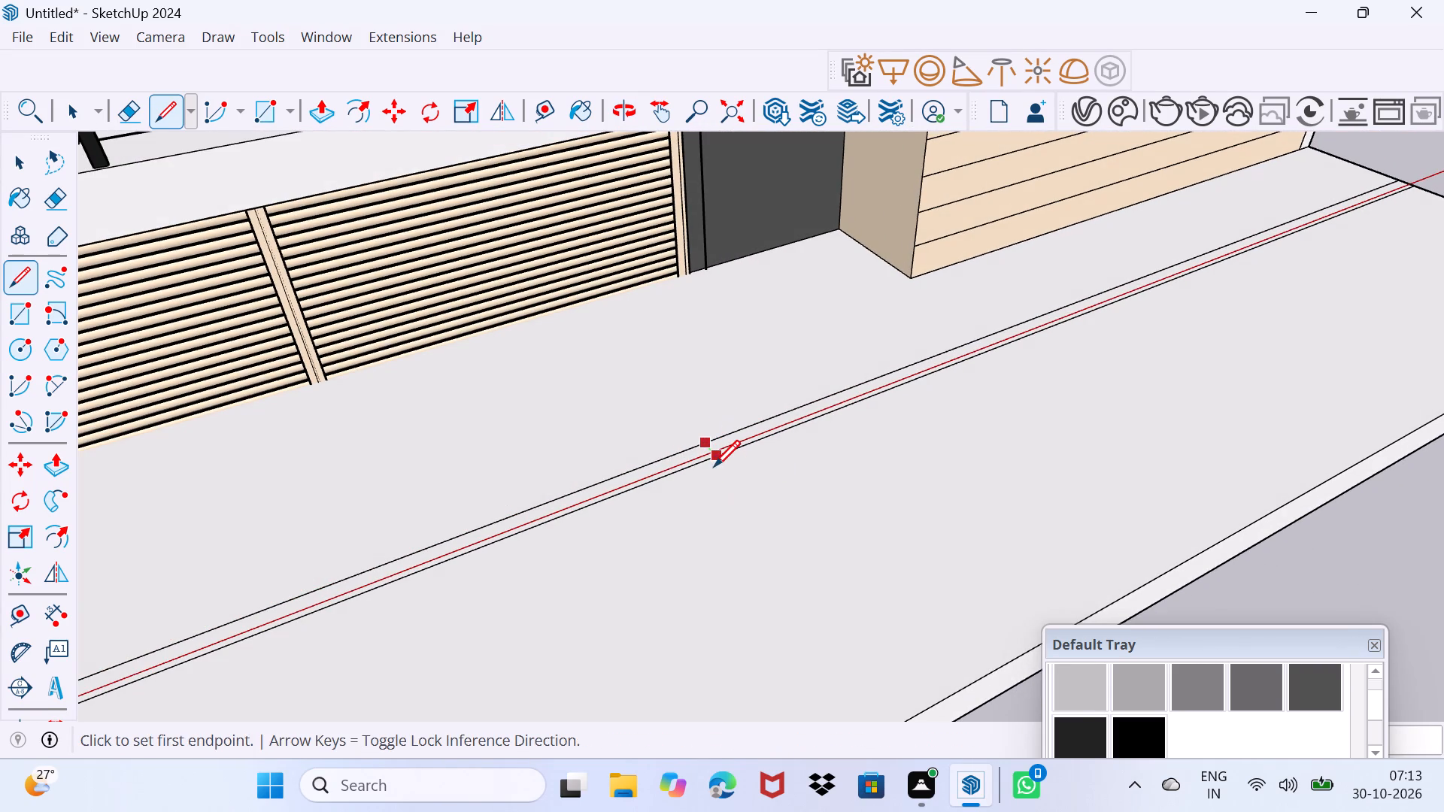
{"action": "key", "text": "space"}
Extrude the strip section in front of the timber-clad wall upward 5' into a low boundary wall.
{"action": "left_click", "coordinate": [744, 430]}
{"action": "left_click", "coordinate": [742, 441]}
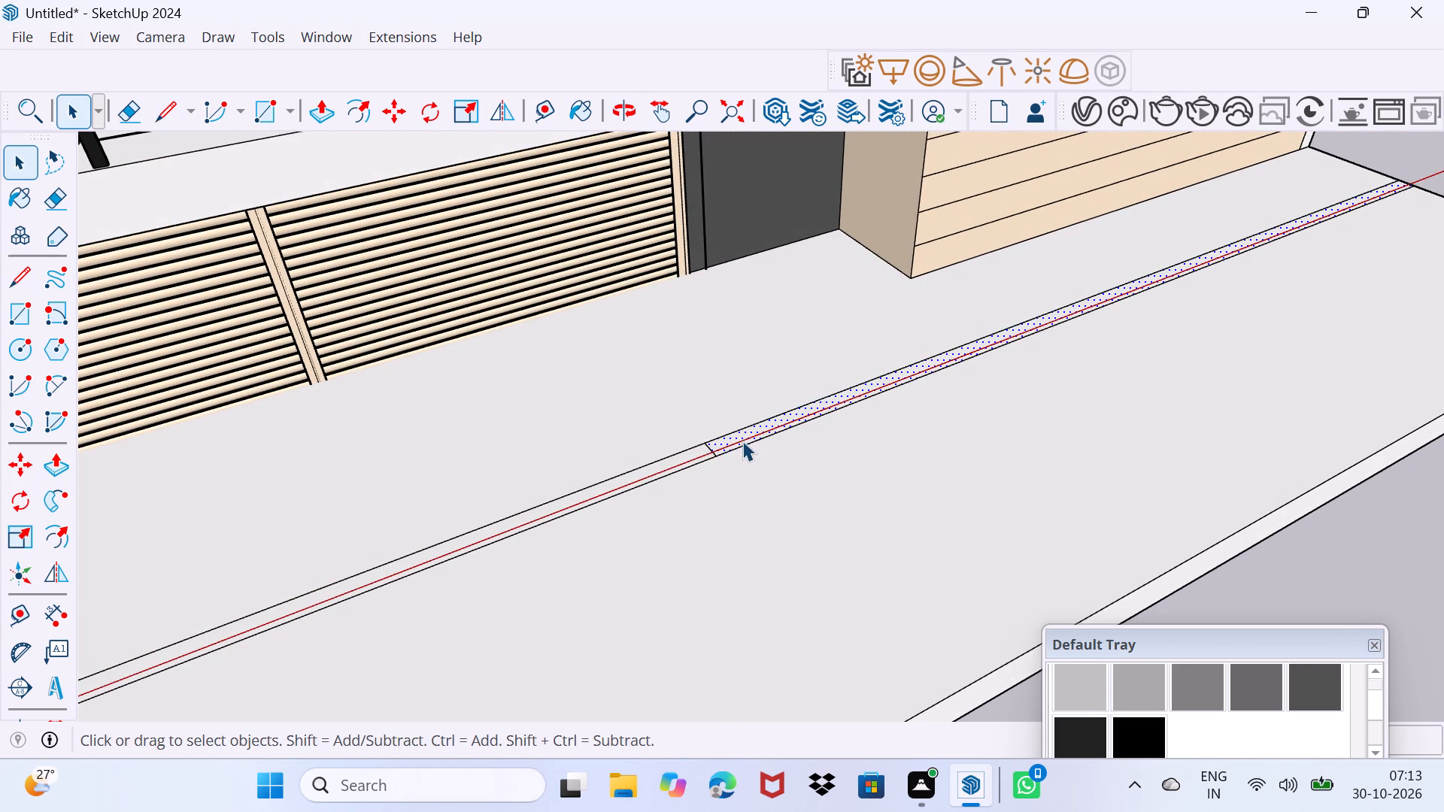
{"action": "key", "text": "p"}
{"action": "left_click", "coordinate": [742, 441]}
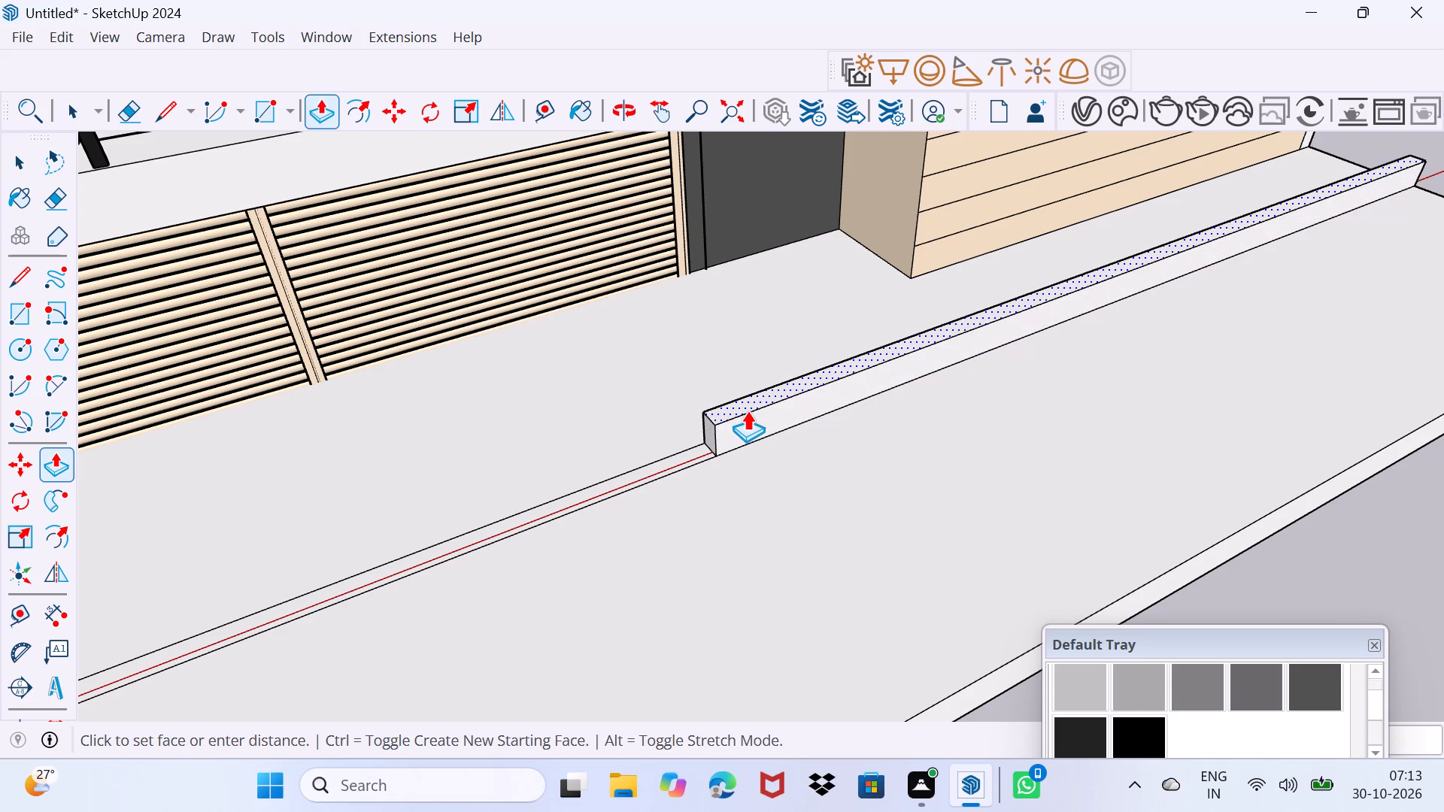
{"action": "type", "text": "5'"}
{"action": "key", "text": "Return"}
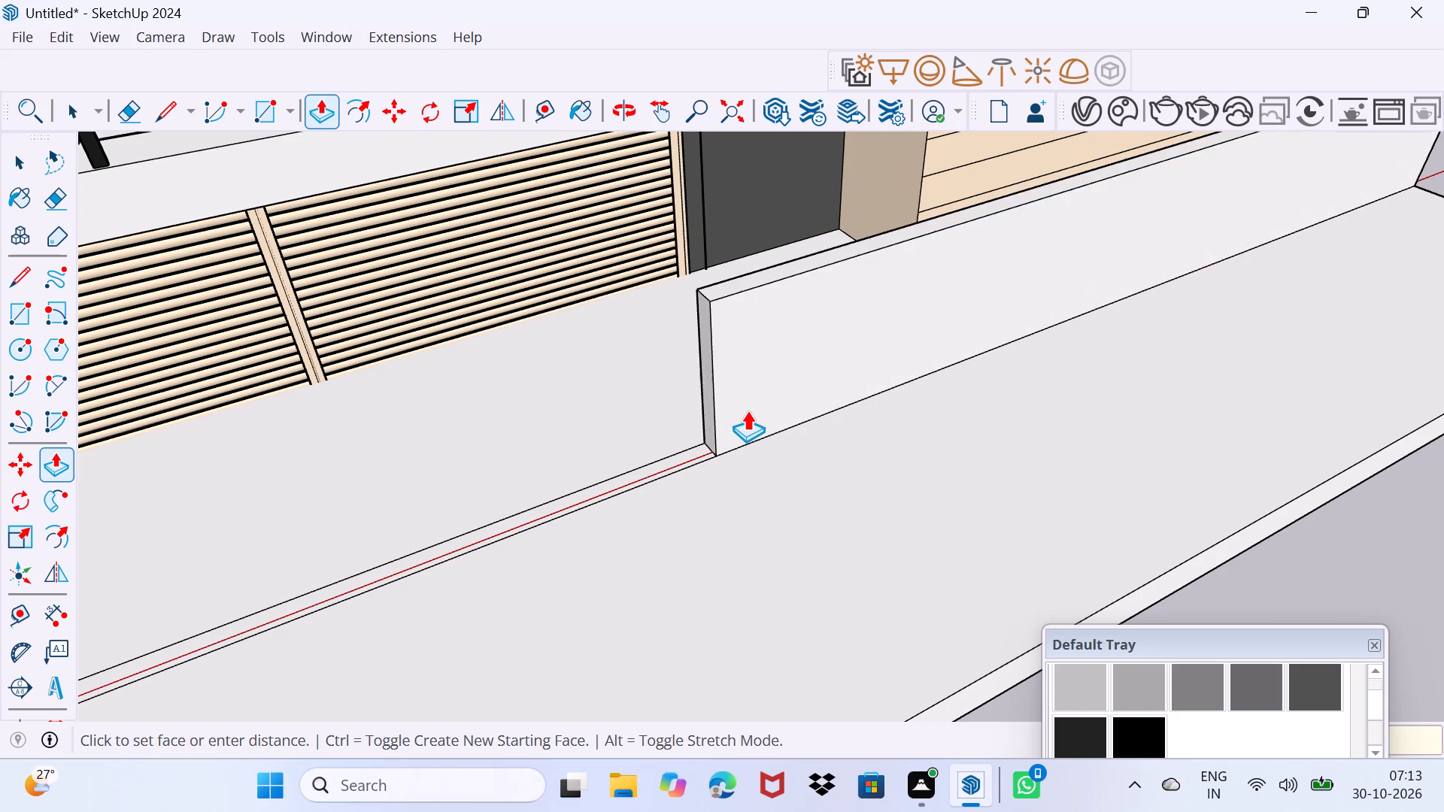
Repeat the 5' extrusion on the L-shaped strip at the slab's other corner, beside the shutter.
{"action": "scroll", "coordinate": [747, 411], "scroll_direction": "down", "scroll_amount": 8}
{"action": "middle_click_drag", "start_coordinate": [710, 481], "coordinate": [763, 414]}
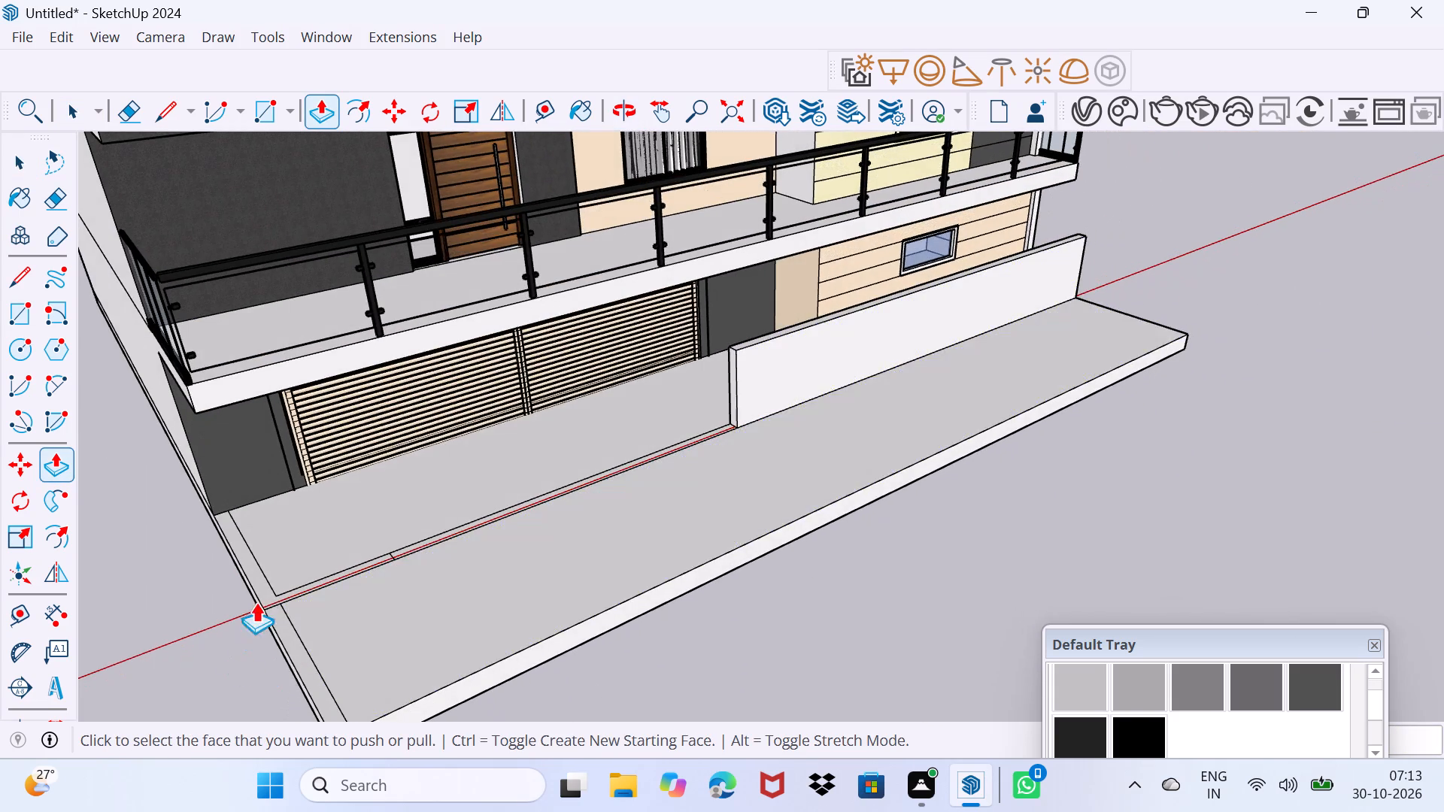
{"action": "scroll", "coordinate": [270, 578], "scroll_direction": "up", "scroll_amount": 3}
{"action": "double_click", "coordinate": [262, 591]}
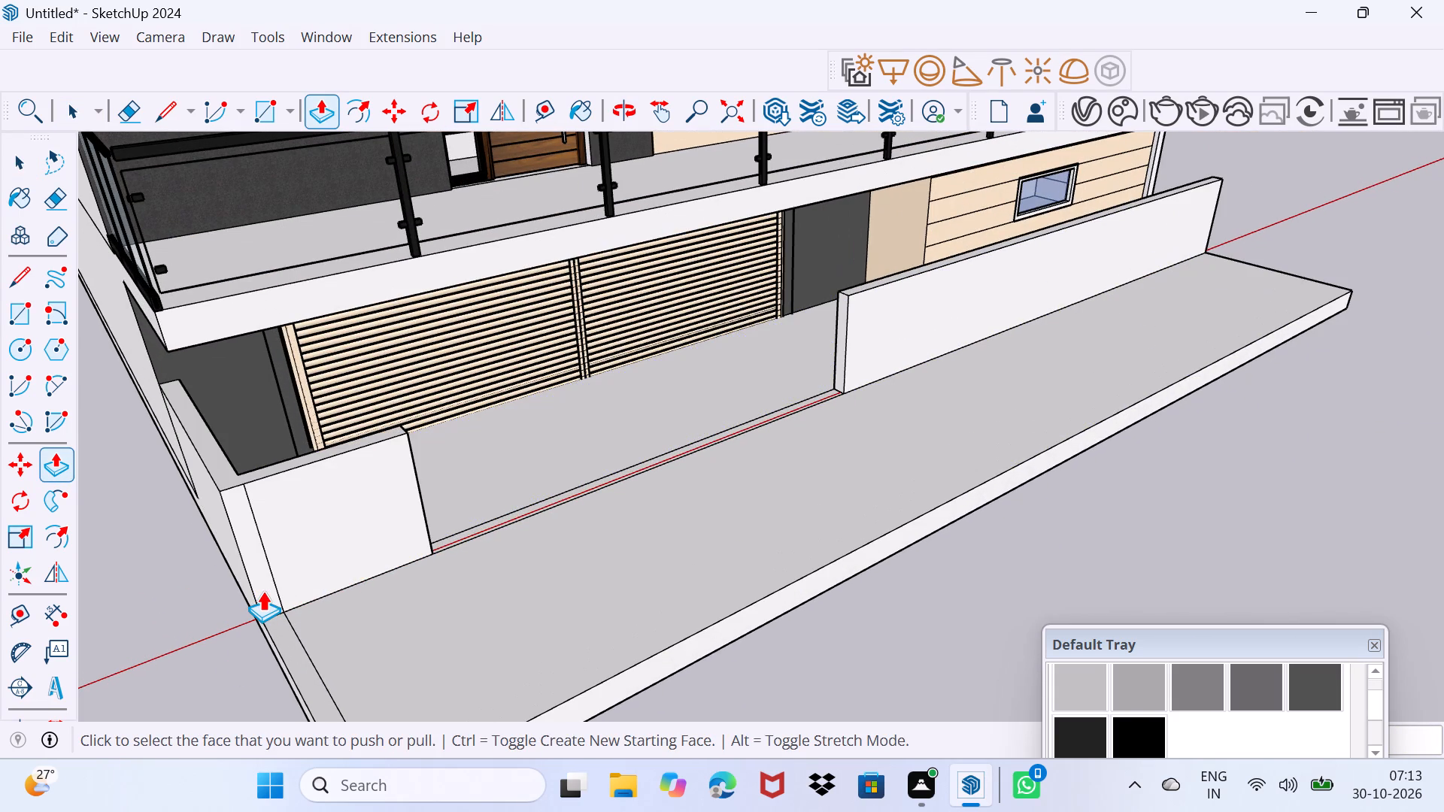
{"action": "key", "text": "space"}
Erase the leftover inset line on the front slab and the vertical seam line on the corner wall's front face.
{"action": "scroll", "coordinate": [290, 581], "scroll_direction": "up", "scroll_amount": 2}
{"action": "key", "text": "e"}
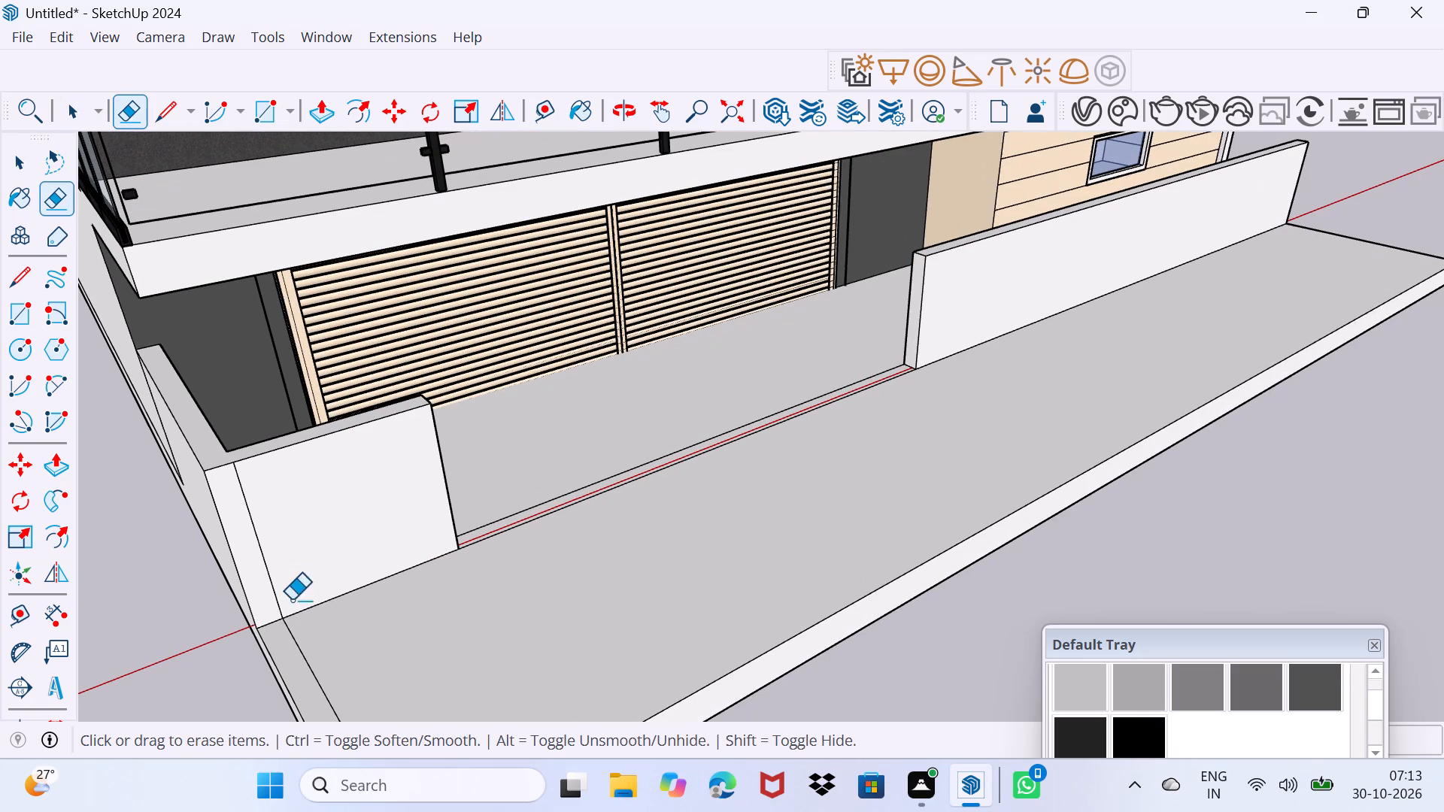
{"action": "left_click", "coordinate": [306, 656]}
{"action": "left_click", "coordinate": [273, 583]}
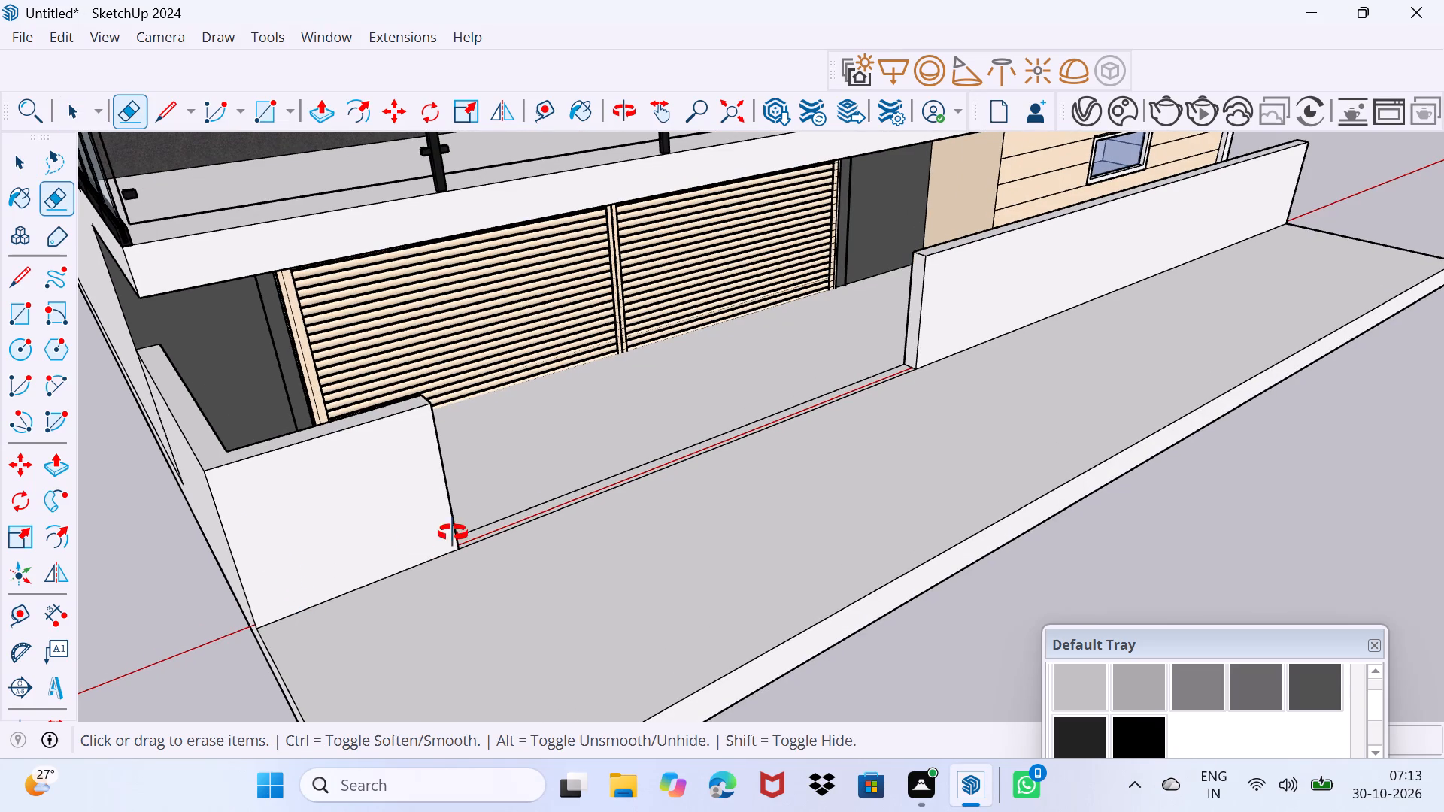
Push/Pull the end face of the long boundary wall a short way into the gate opening as a new separate section.
{"action": "middle_click_drag", "start_coordinate": [453, 533], "coordinate": [406, 538]}
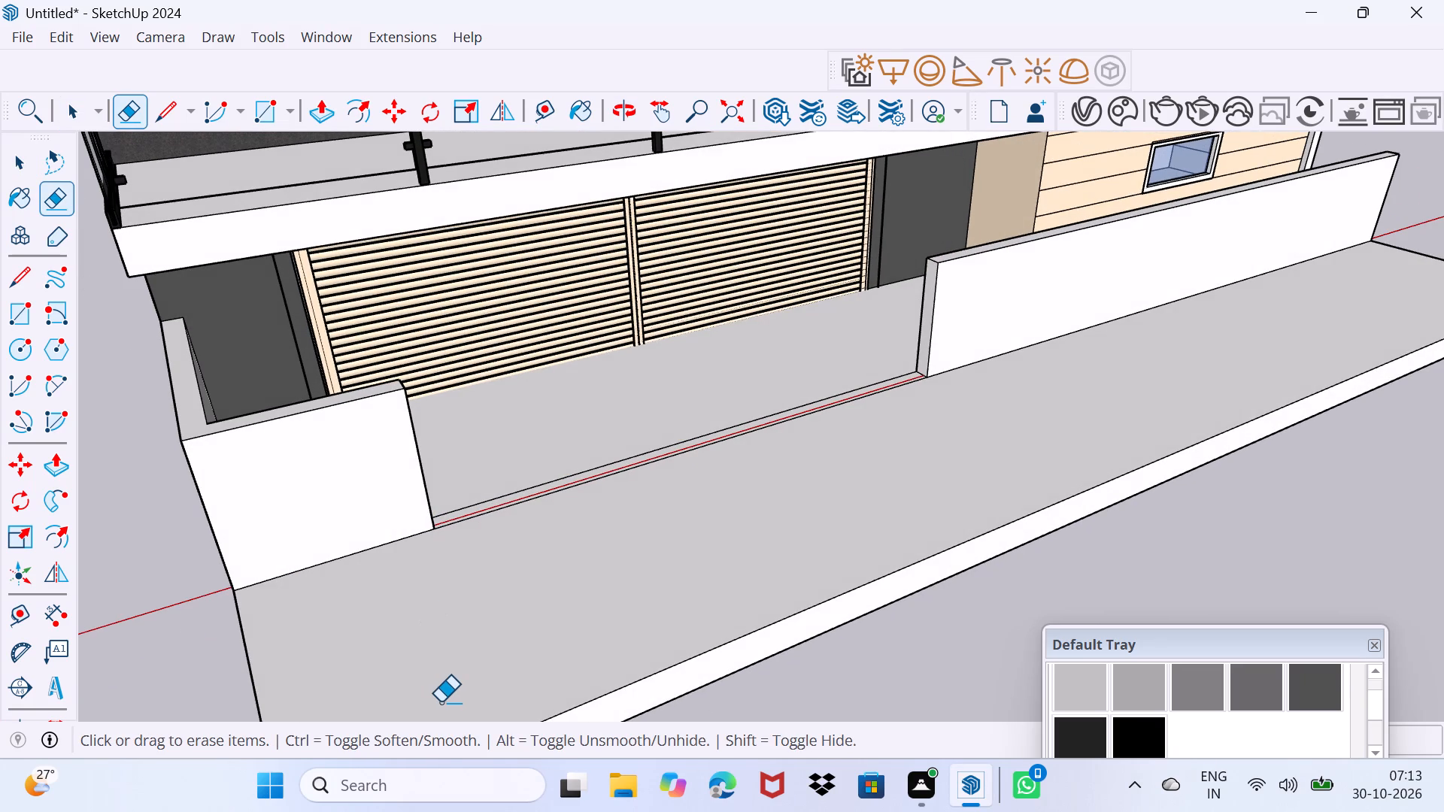
{"action": "middle_click_drag", "start_coordinate": [489, 705], "coordinate": [493, 706]}
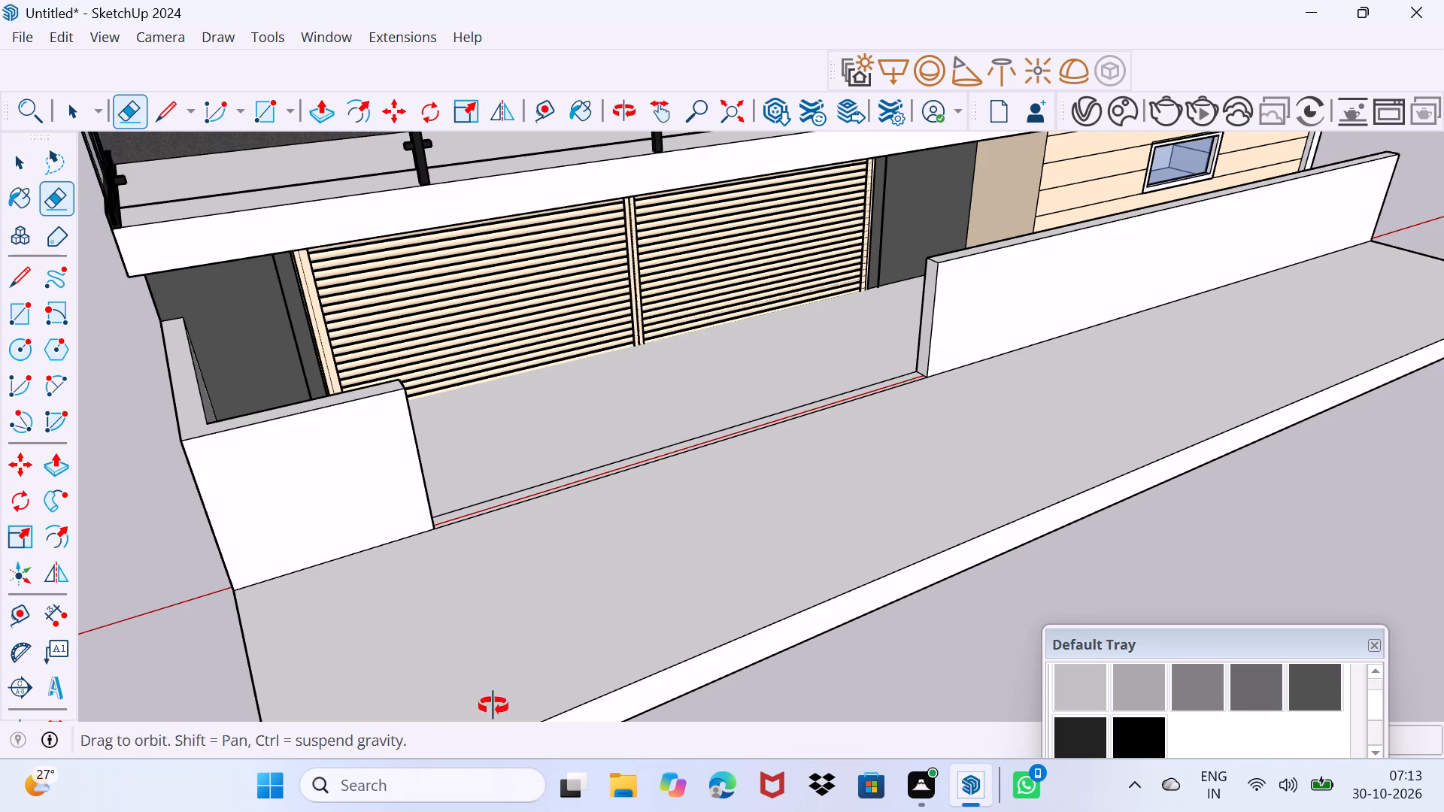
{"action": "middle_click_drag", "start_coordinate": [493, 706], "coordinate": [545, 613]}
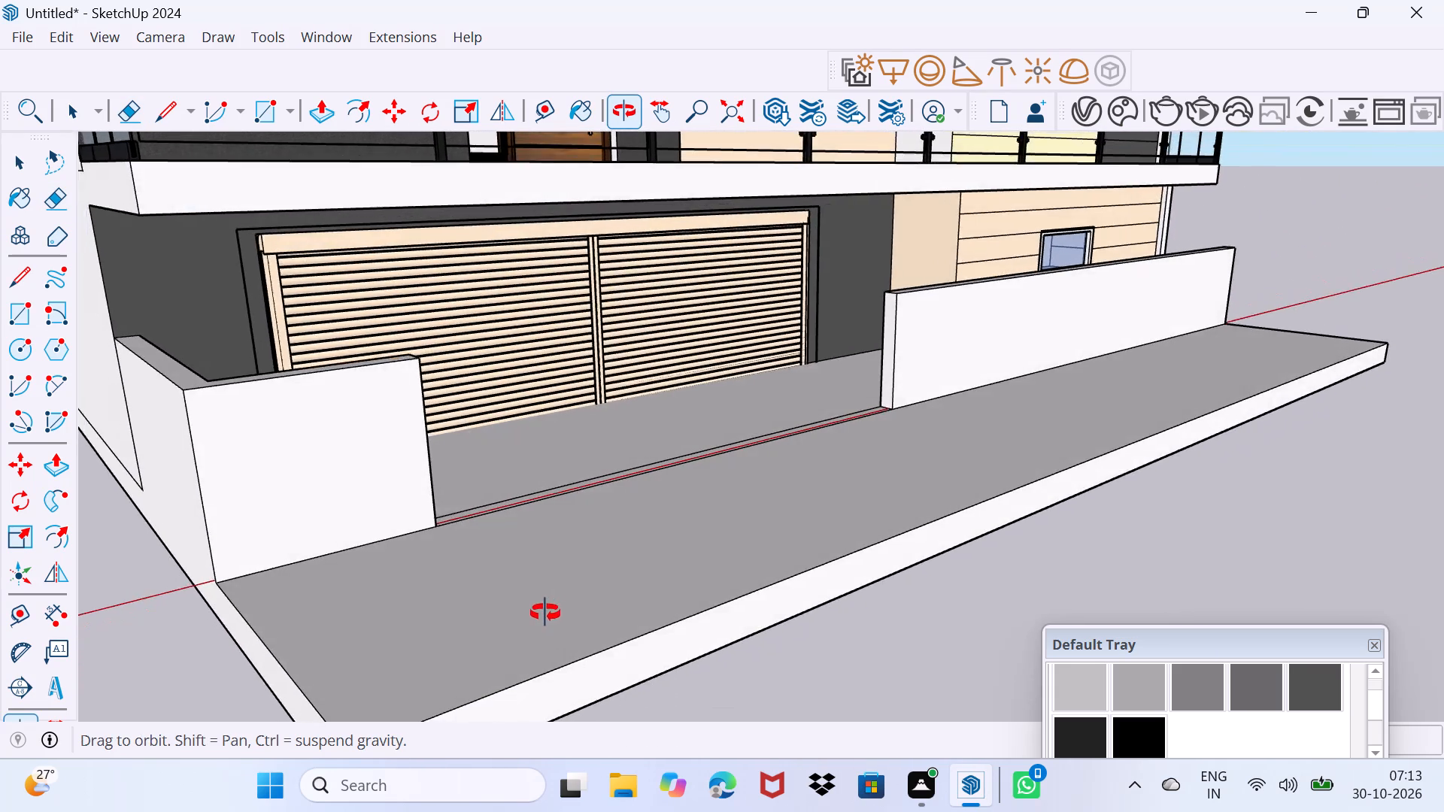
{"action": "middle_click_drag", "start_coordinate": [545, 613], "coordinate": [526, 607]}
{"action": "scroll", "coordinate": [1097, 507], "scroll_direction": "up", "scroll_amount": 1}
{"action": "scroll", "coordinate": [844, 318], "scroll_direction": "up", "scroll_amount": 2}
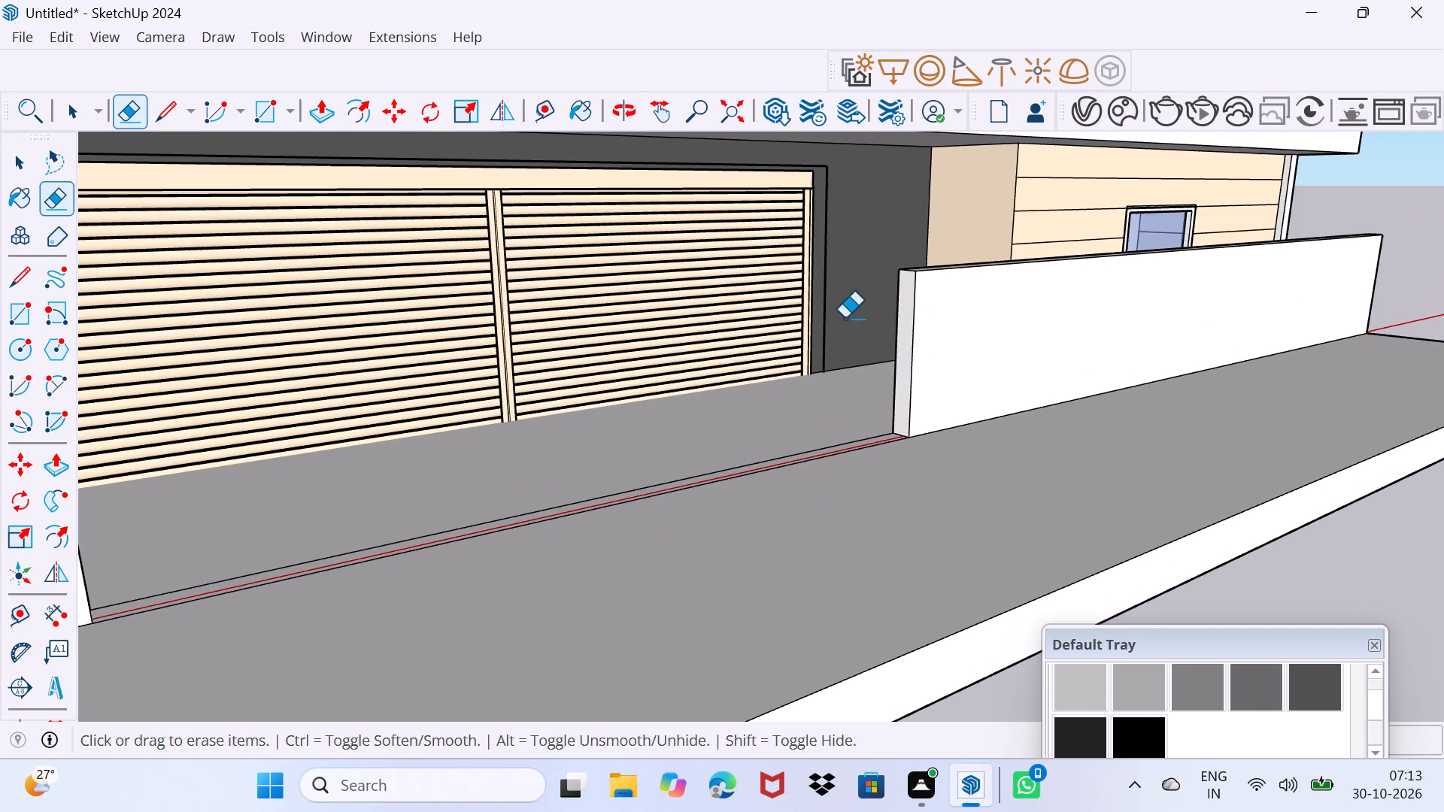
{"action": "key", "text": "space"}
{"action": "left_click", "coordinate": [904, 370]}
{"action": "scroll", "coordinate": [918, 392], "scroll_direction": "up", "scroll_amount": 3}
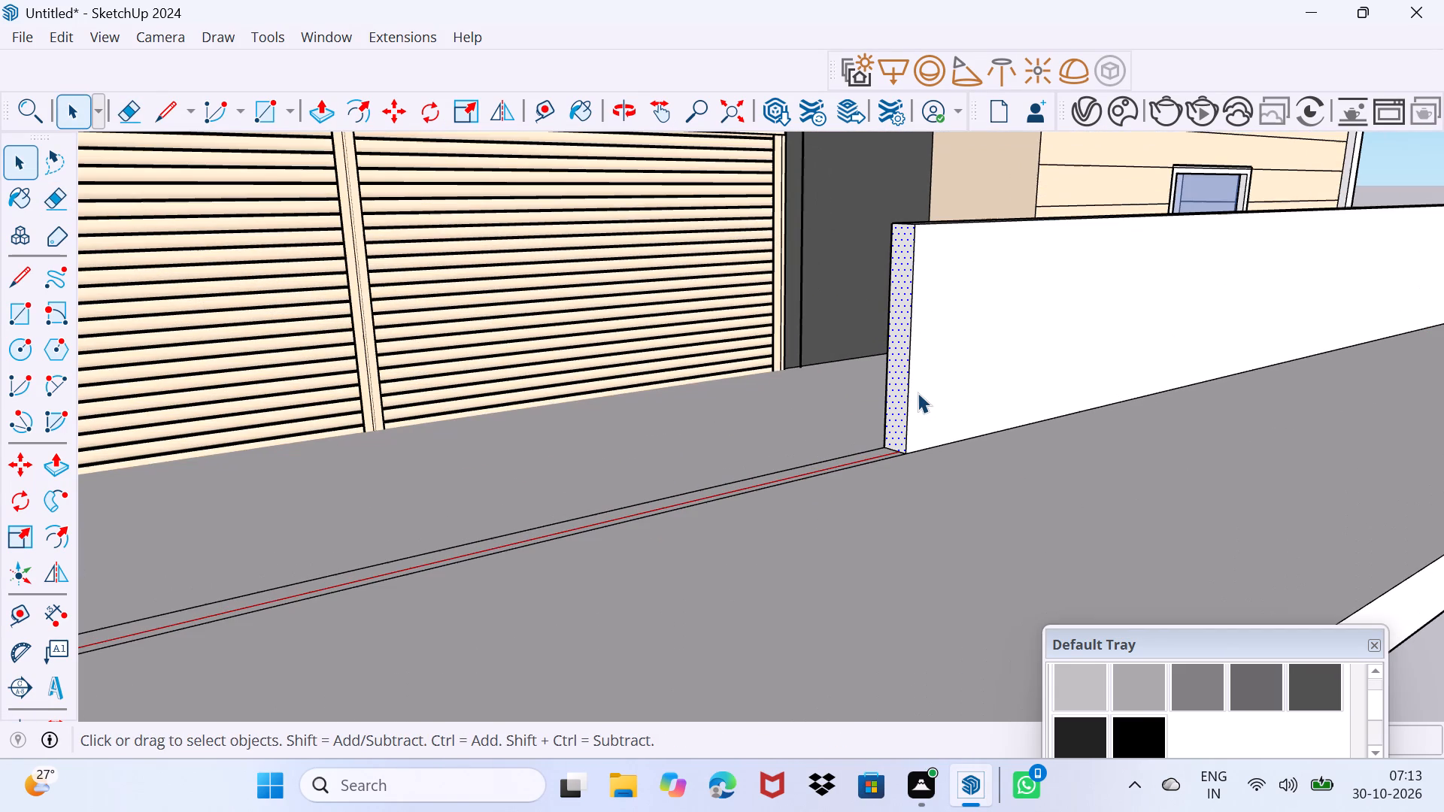
{"action": "key", "text": "p"}
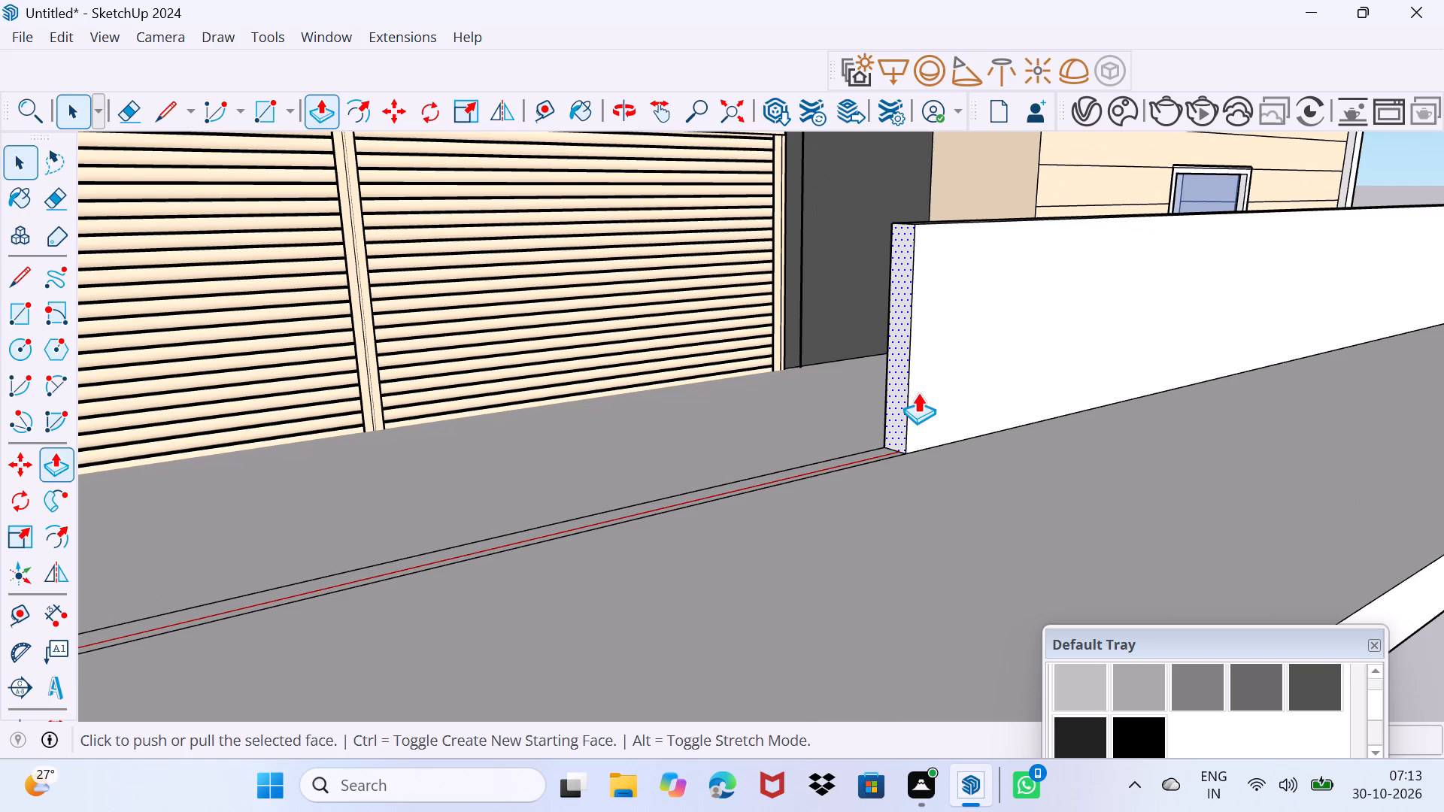
{"action": "left_click", "coordinate": [918, 392]}
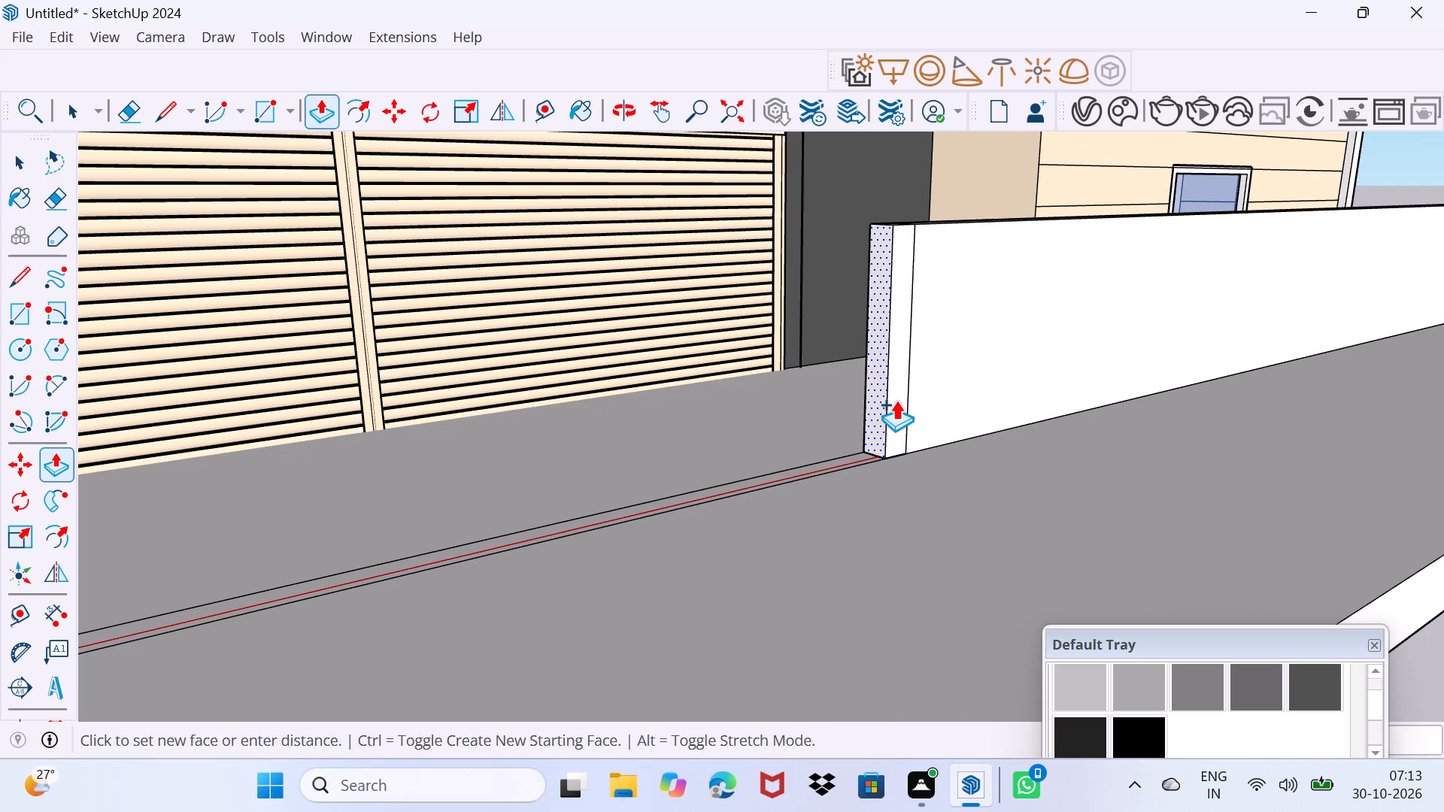
{"action": "left_click", "coordinate": [890, 401]}
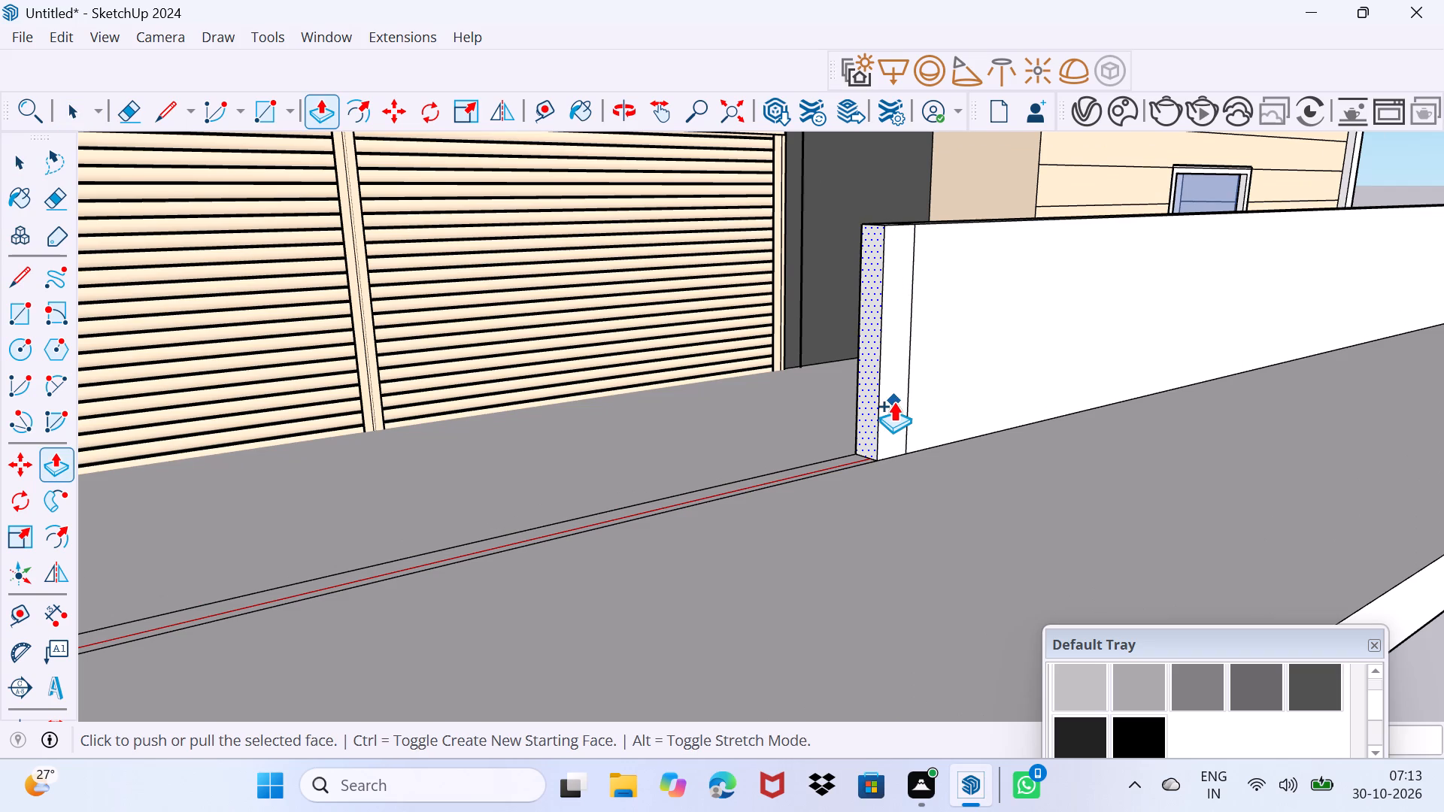
Push/Pull the wall's end section outward at its front and gate-side faces to form a thicker gate pillar.
{"action": "key", "text": "Escape"}
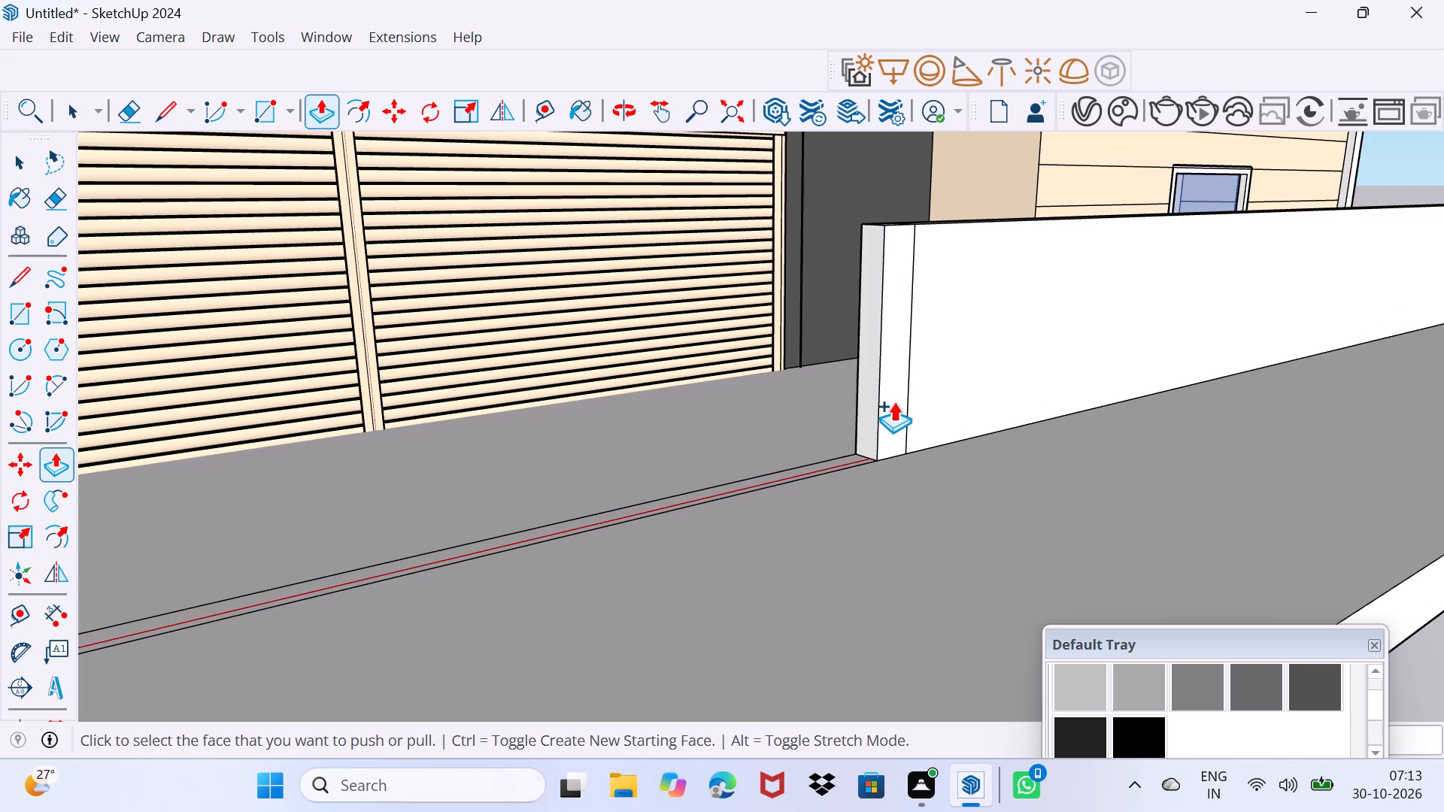
{"action": "left_click", "coordinate": [897, 411]}
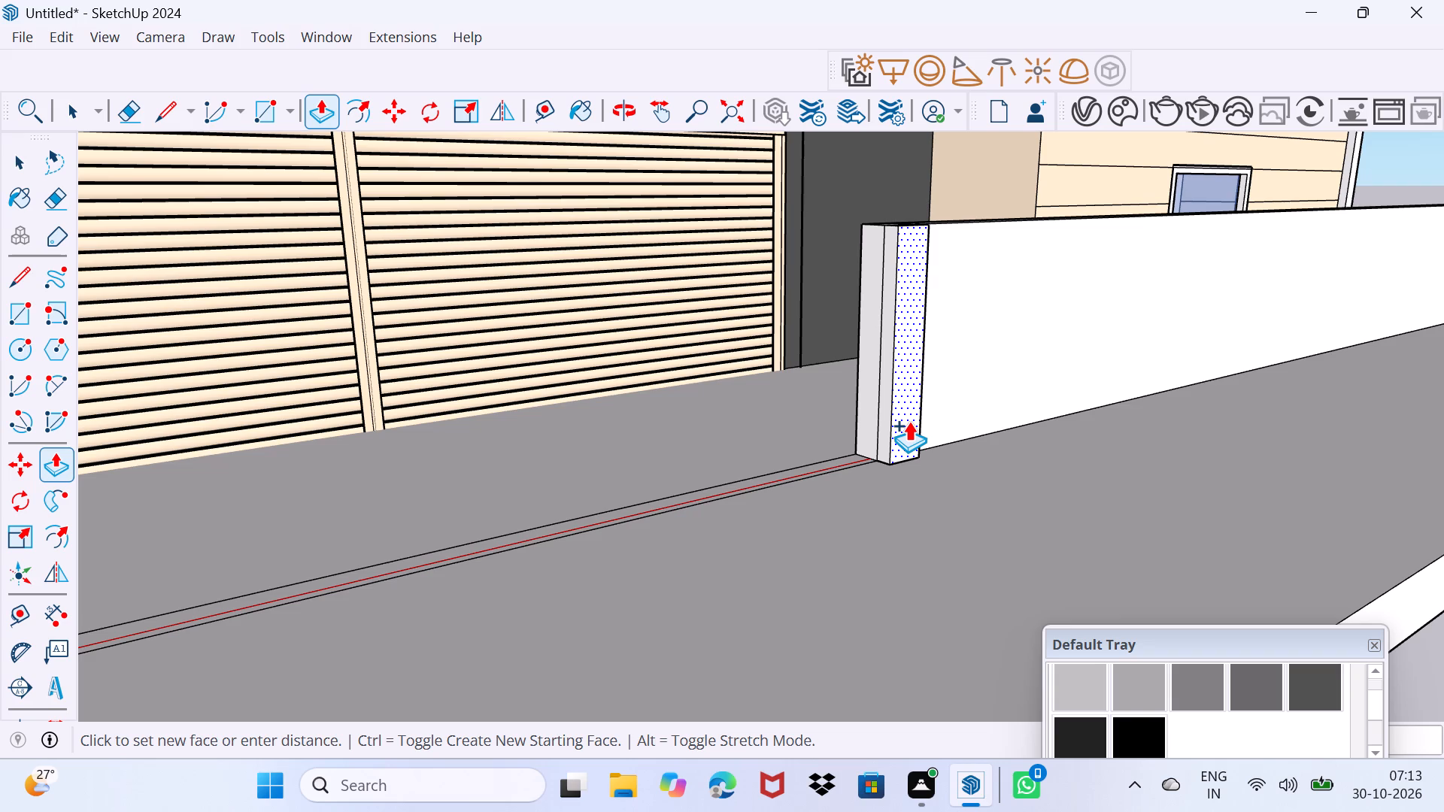
{"action": "left_click", "coordinate": [913, 422]}
{"action": "left_click", "coordinate": [879, 426]}
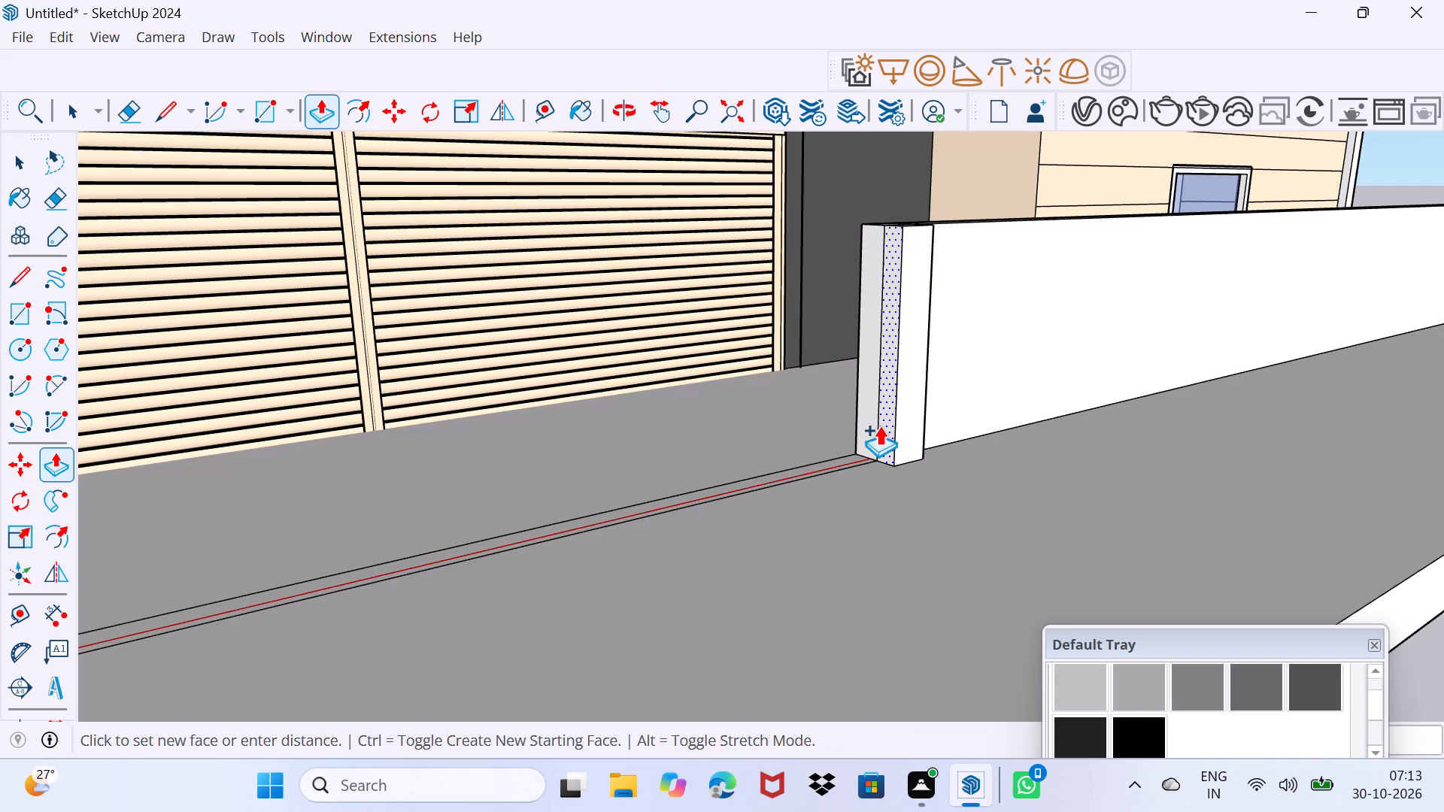
{"action": "left_click", "coordinate": [871, 429]}
{"action": "middle_click_drag", "start_coordinate": [848, 426], "coordinate": [903, 450]}
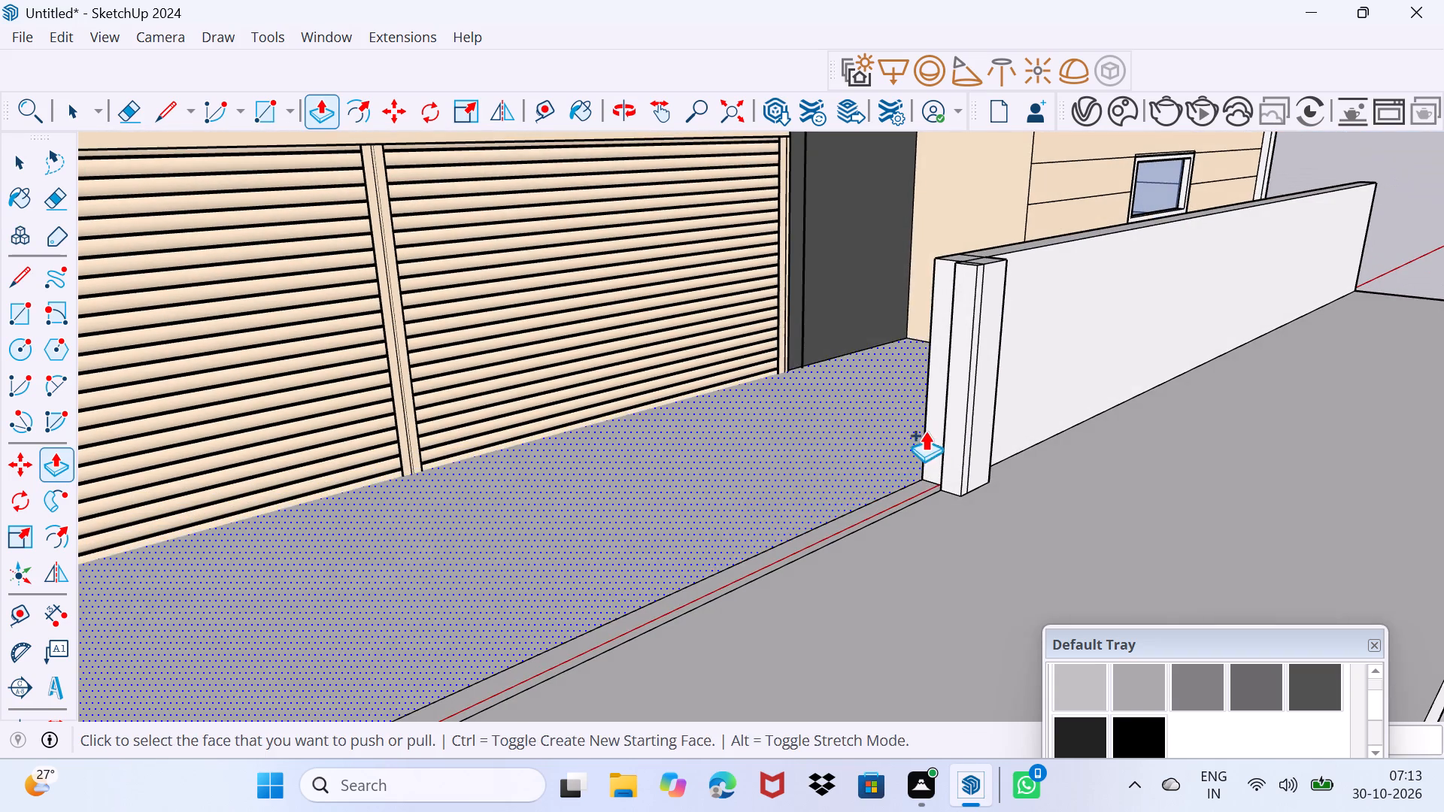
{"action": "left_click", "coordinate": [936, 426]}
{"action": "left_click", "coordinate": [942, 449]}
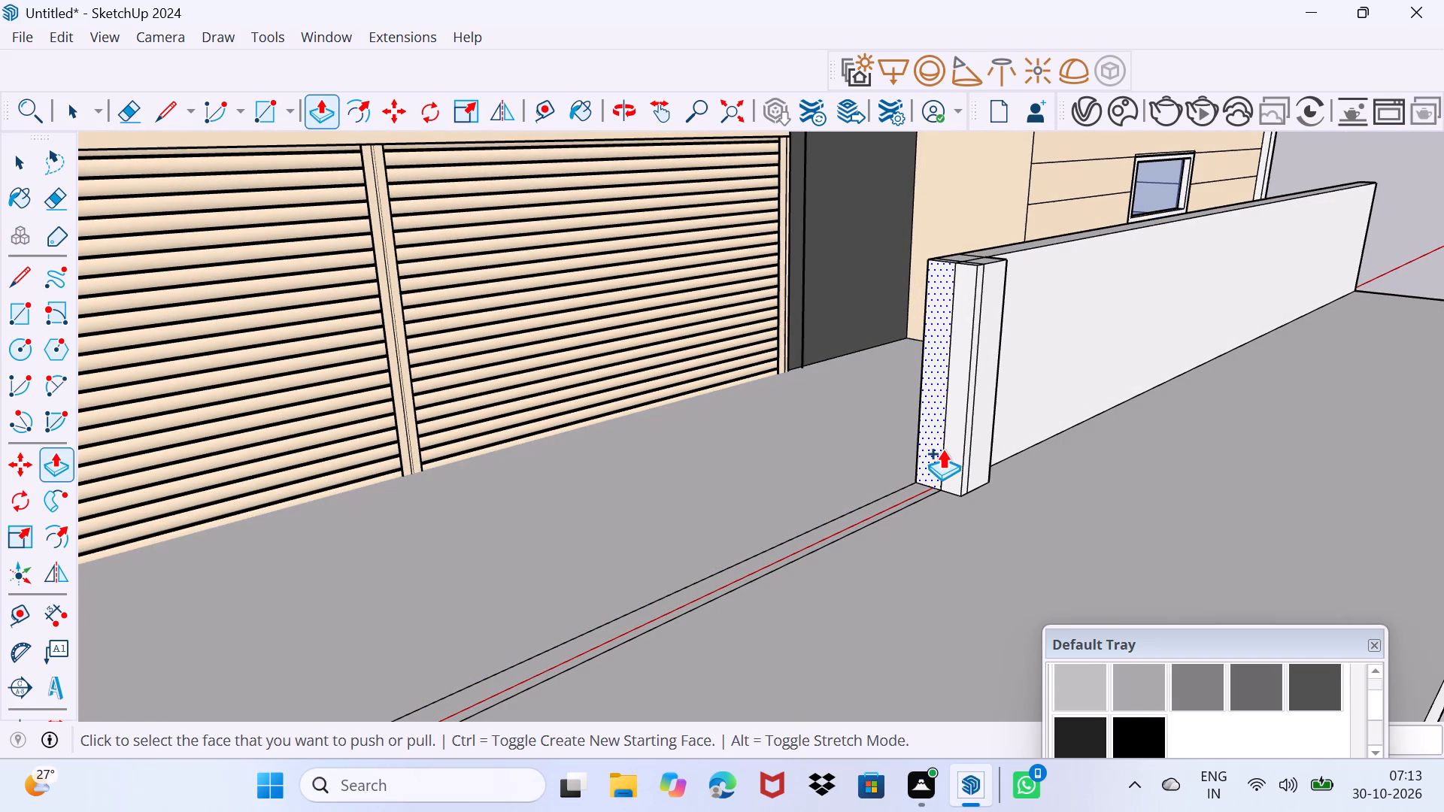
Erase the leftover vertical seam lines on the gate pillar's end and front faces.
{"action": "scroll", "coordinate": [950, 407], "scroll_direction": "up", "scroll_amount": 2}
{"action": "key", "text": "space"}
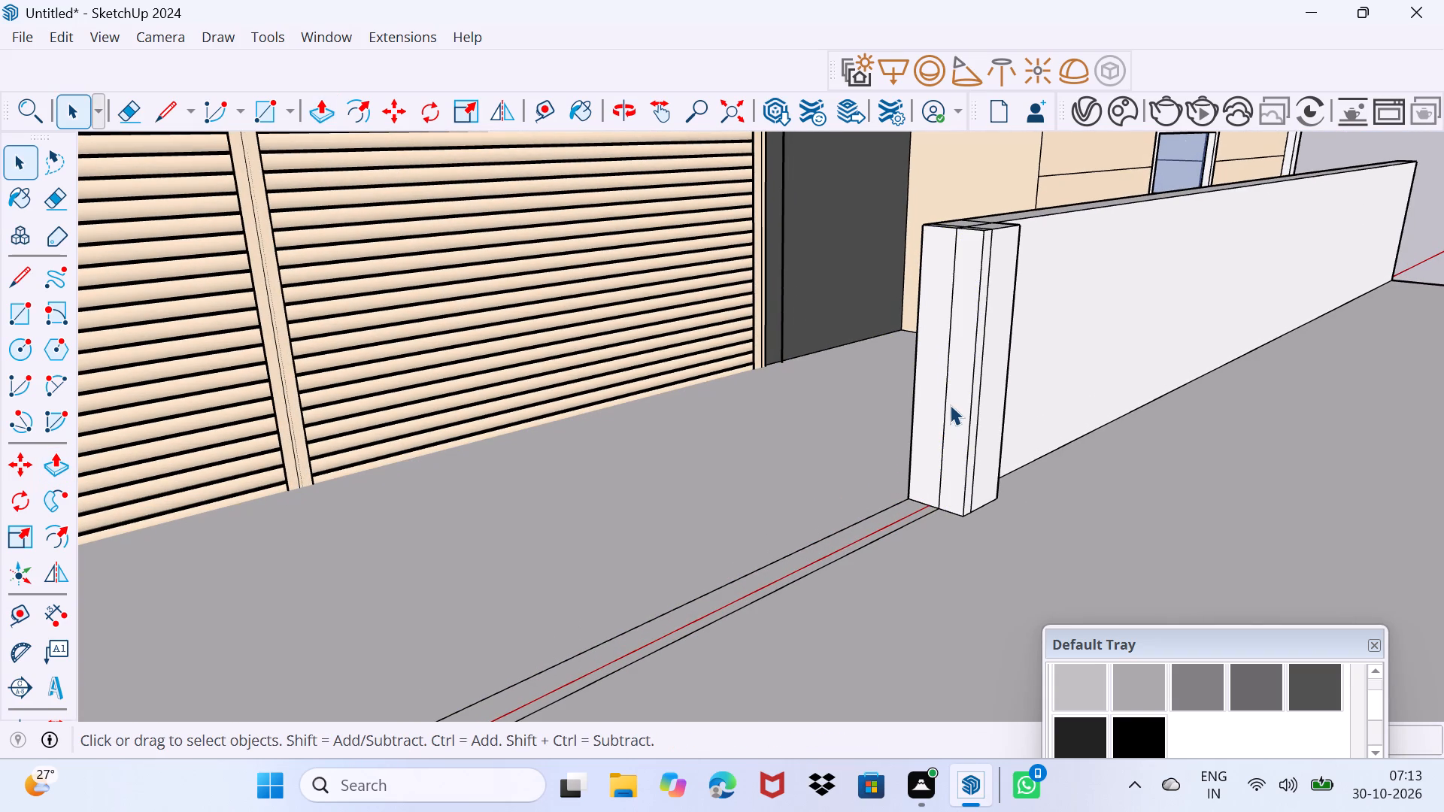
{"action": "key", "text": "e"}
{"action": "scroll", "coordinate": [950, 404], "scroll_direction": "up", "scroll_amount": 3}
{"action": "left_click", "coordinate": [936, 392]}
{"action": "left_click", "coordinate": [945, 387]}
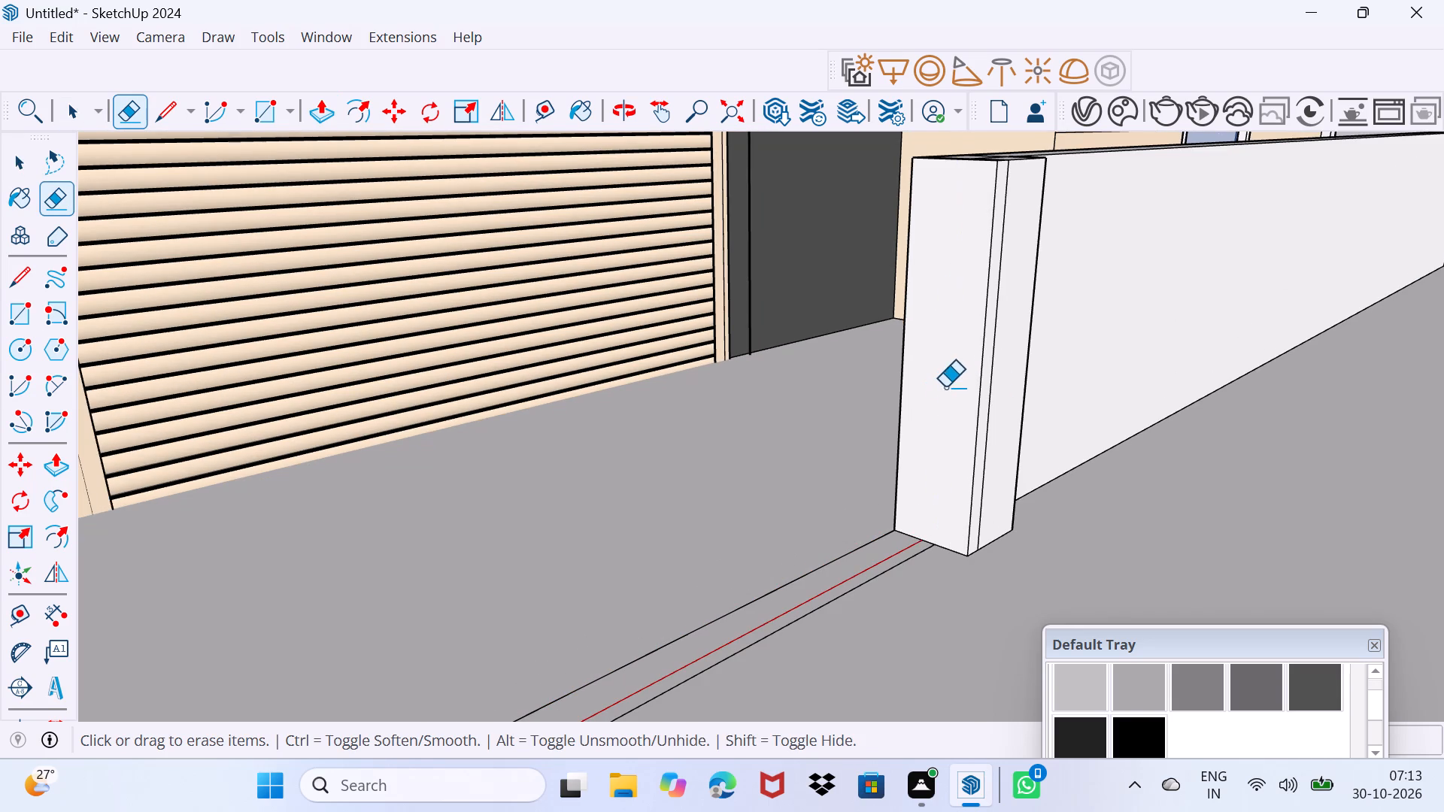
{"action": "left_click", "coordinate": [987, 412]}
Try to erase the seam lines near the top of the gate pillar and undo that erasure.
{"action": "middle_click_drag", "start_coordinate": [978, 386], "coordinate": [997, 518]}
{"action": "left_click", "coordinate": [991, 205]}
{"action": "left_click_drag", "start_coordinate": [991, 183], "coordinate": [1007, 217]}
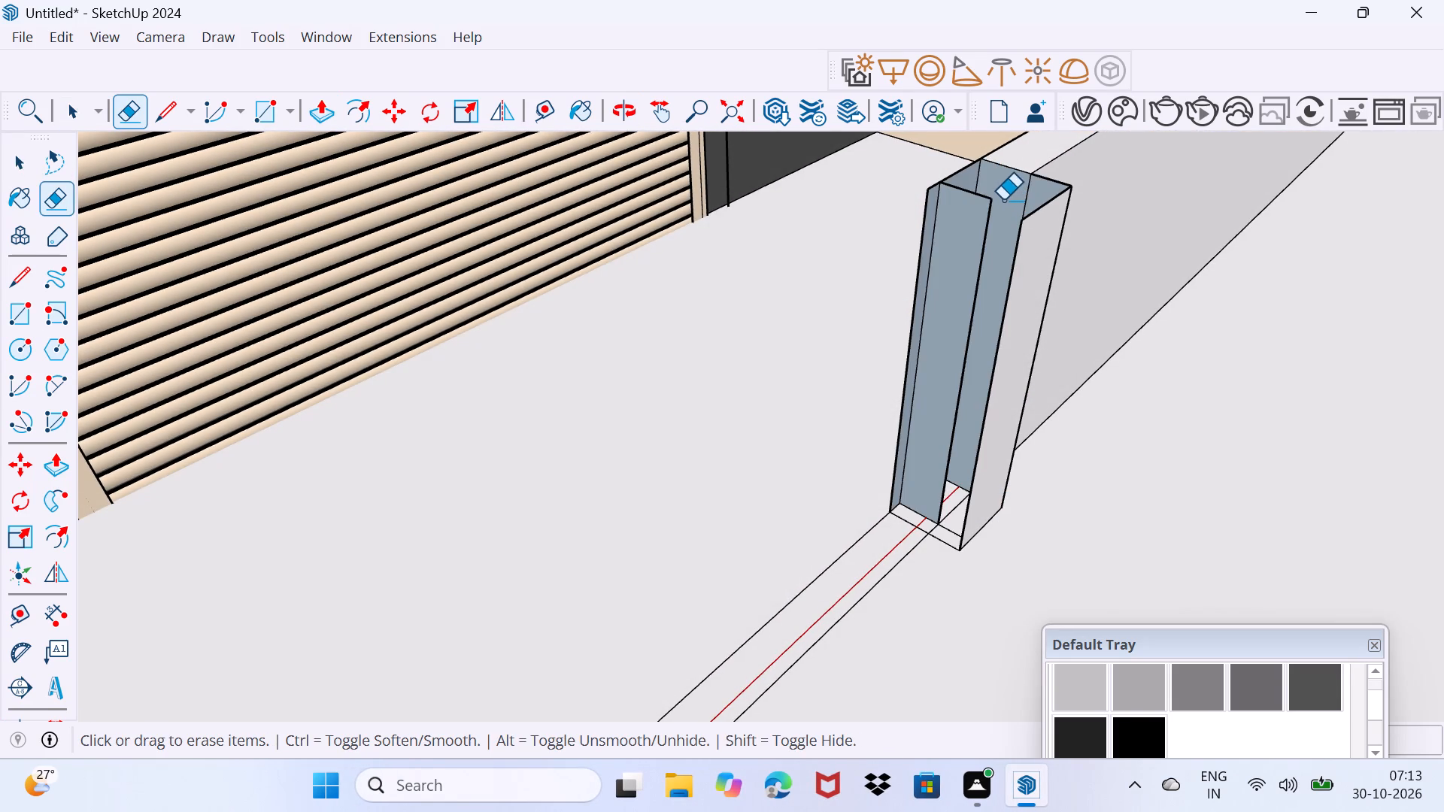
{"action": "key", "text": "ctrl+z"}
Erase the leftover seam lines across the gate pillar's top face.
{"action": "scroll", "coordinate": [1003, 201], "scroll_direction": "up", "scroll_amount": 4}
{"action": "middle_click_drag", "start_coordinate": [1003, 205], "coordinate": [1009, 271]}
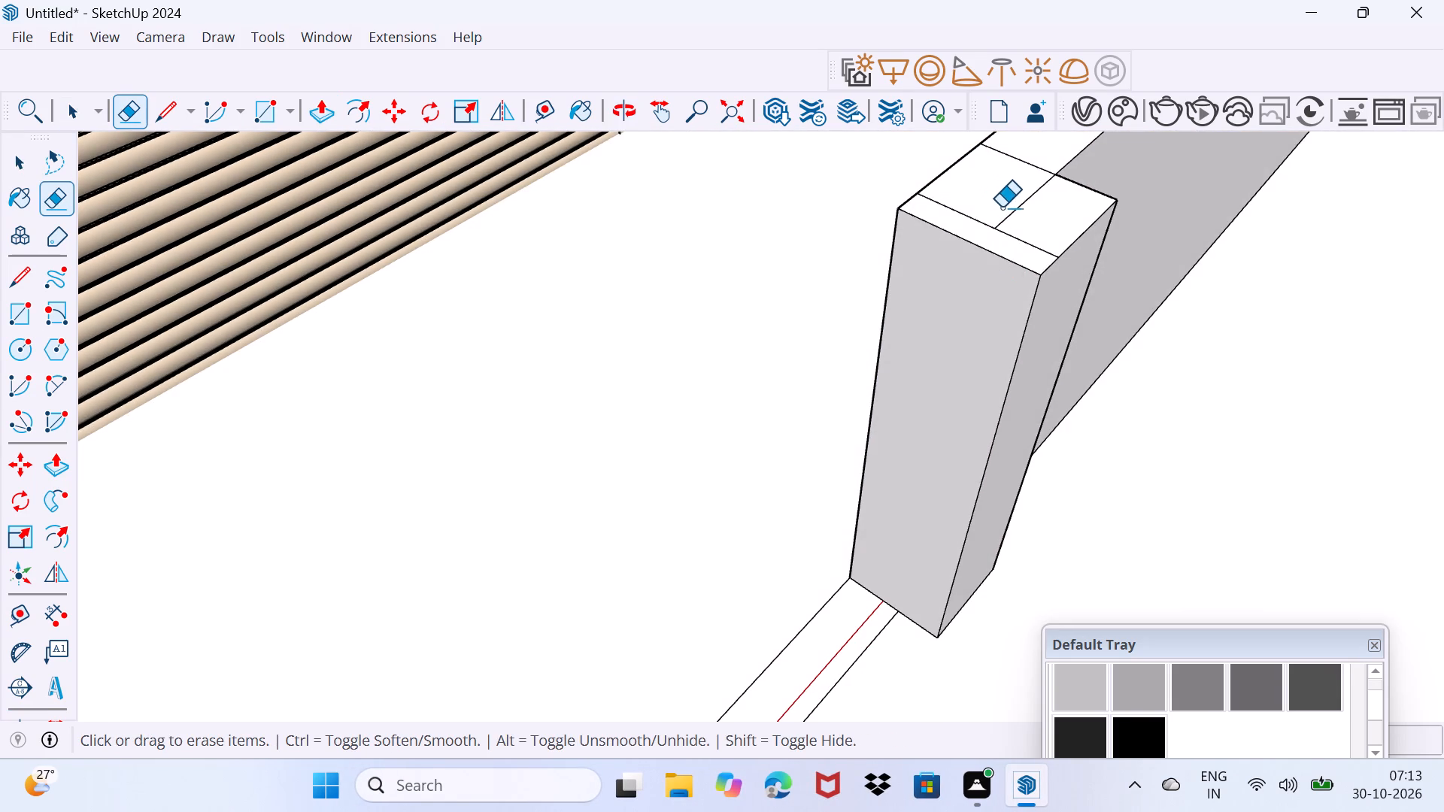
{"action": "left_click", "coordinate": [1004, 208]}
{"action": "left_click", "coordinate": [1006, 232]}
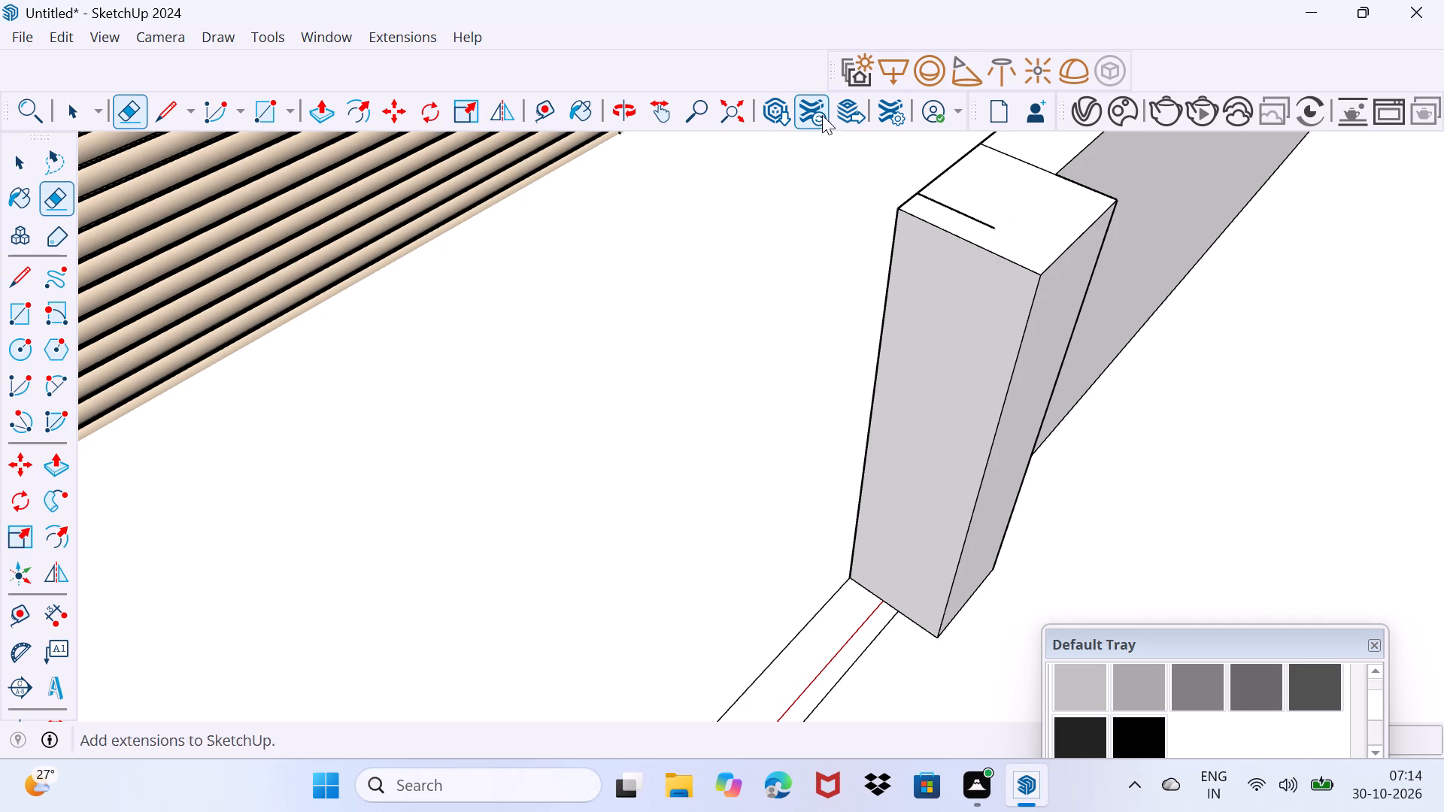
{"action": "left_click", "coordinate": [953, 212]}
Erase the leftover vertical seam line on the gate pillar's house-facing side.
{"action": "middle_click_drag", "start_coordinate": [1063, 250], "coordinate": [668, 180]}
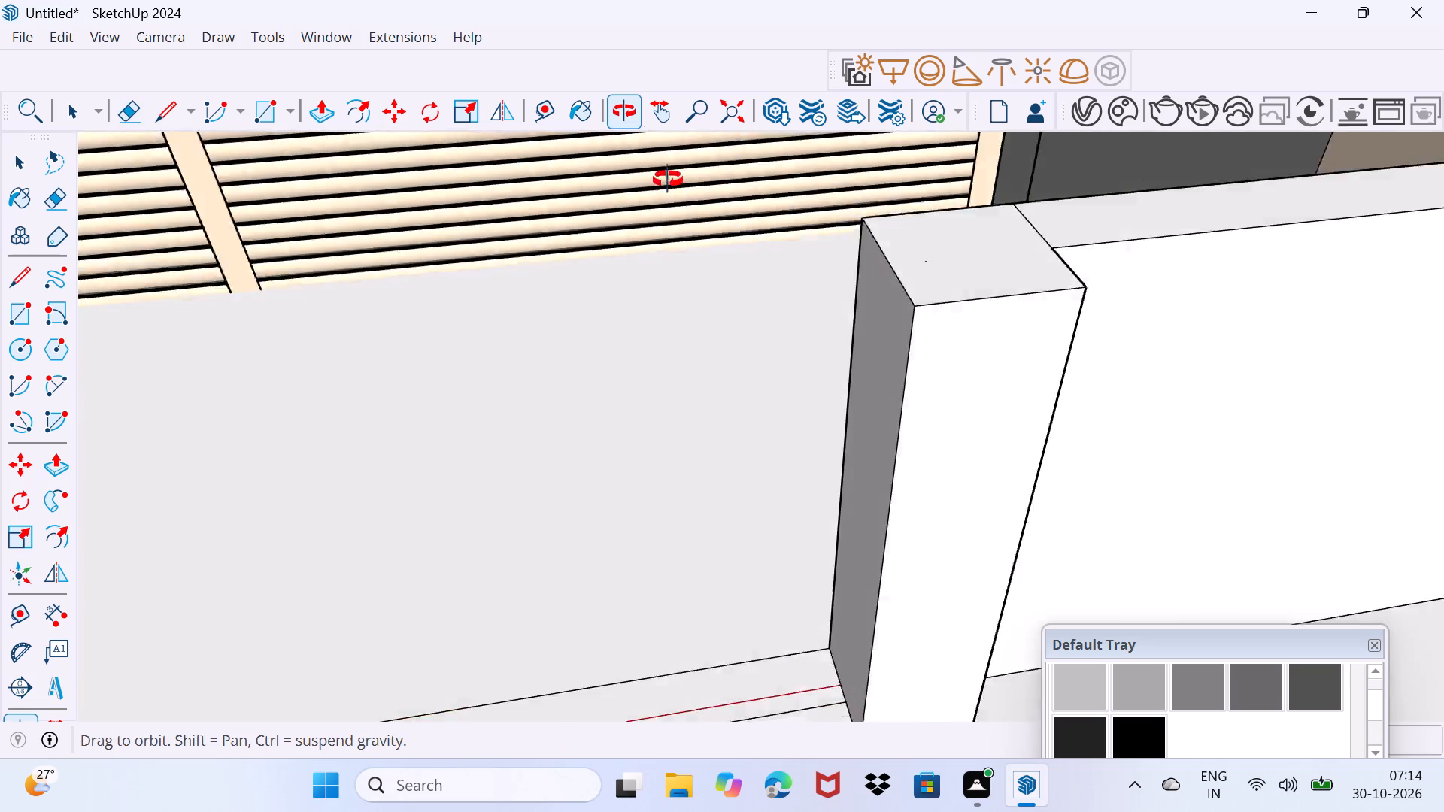
{"action": "middle_click_drag", "start_coordinate": [668, 180], "coordinate": [1224, 204]}
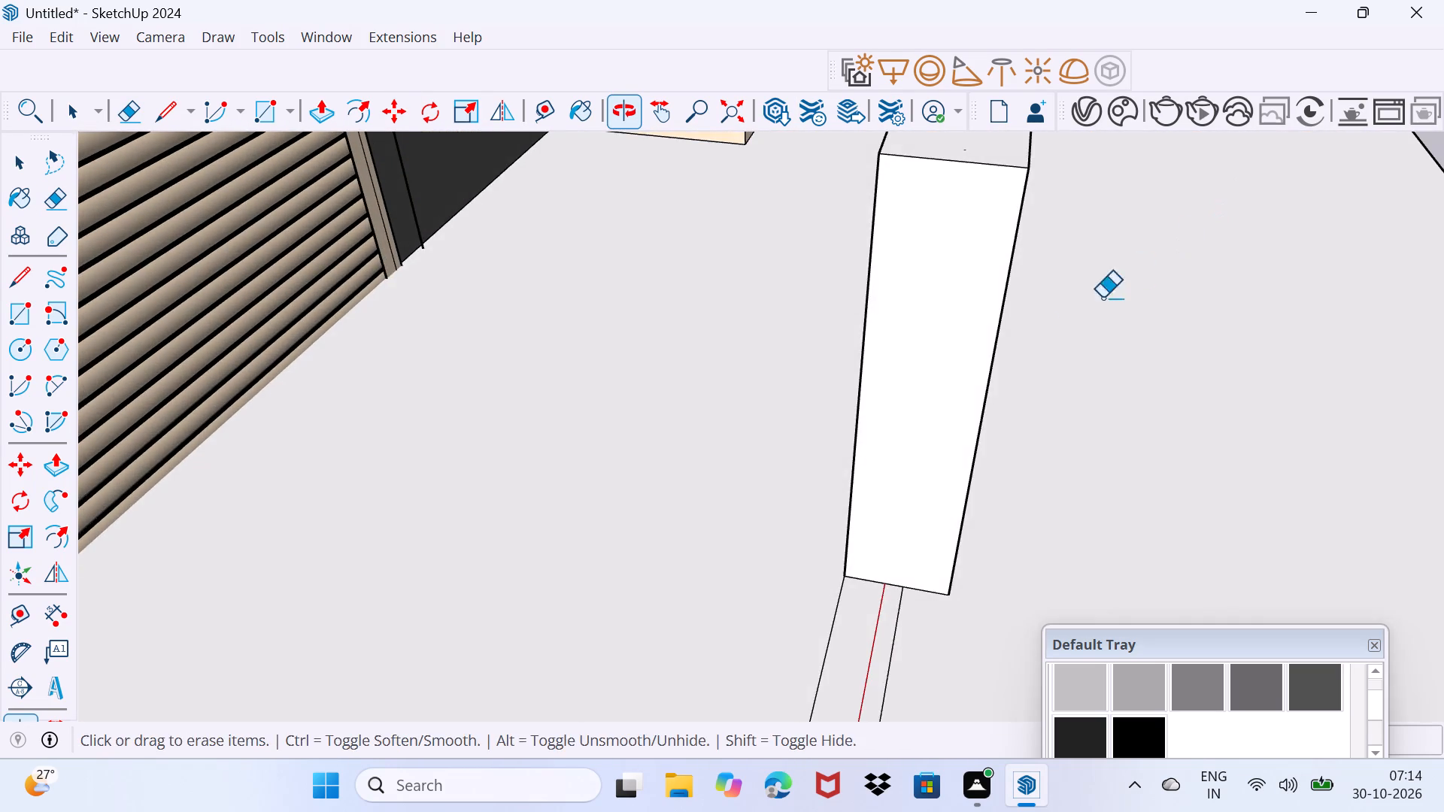
{"action": "middle_click_drag", "start_coordinate": [1026, 326], "coordinate": [1271, 298]}
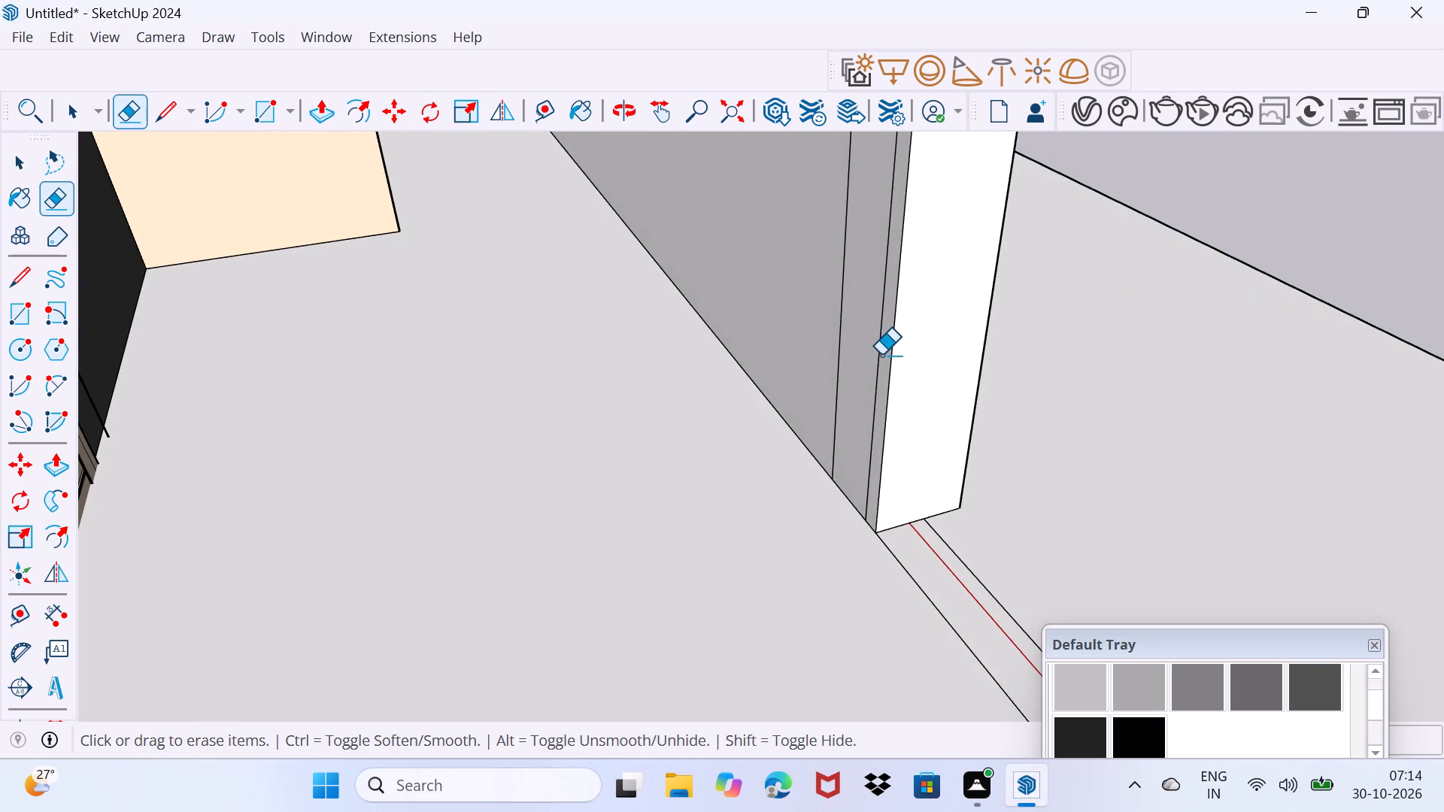
{"action": "left_click", "coordinate": [881, 355]}
{"action": "key", "text": "space"}
{"action": "scroll", "coordinate": [924, 389], "scroll_direction": "down", "scroll_amount": 2}
{"action": "middle_click_drag", "start_coordinate": [939, 393], "coordinate": [391, 304]}
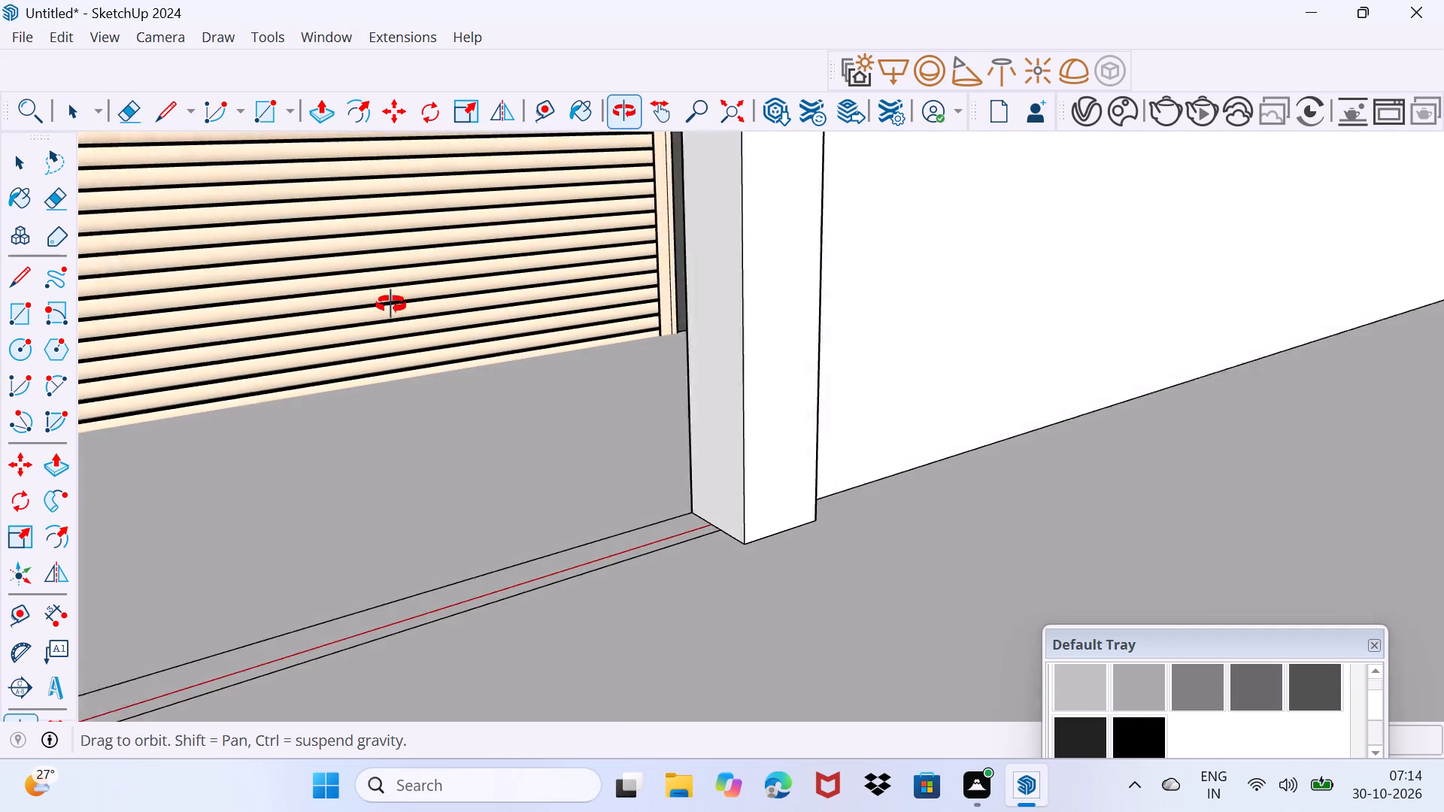
{"action": "middle_click_drag", "start_coordinate": [391, 304], "coordinate": [387, 305]}
{"action": "scroll", "coordinate": [700, 379], "scroll_direction": "down", "scroll_amount": 4}
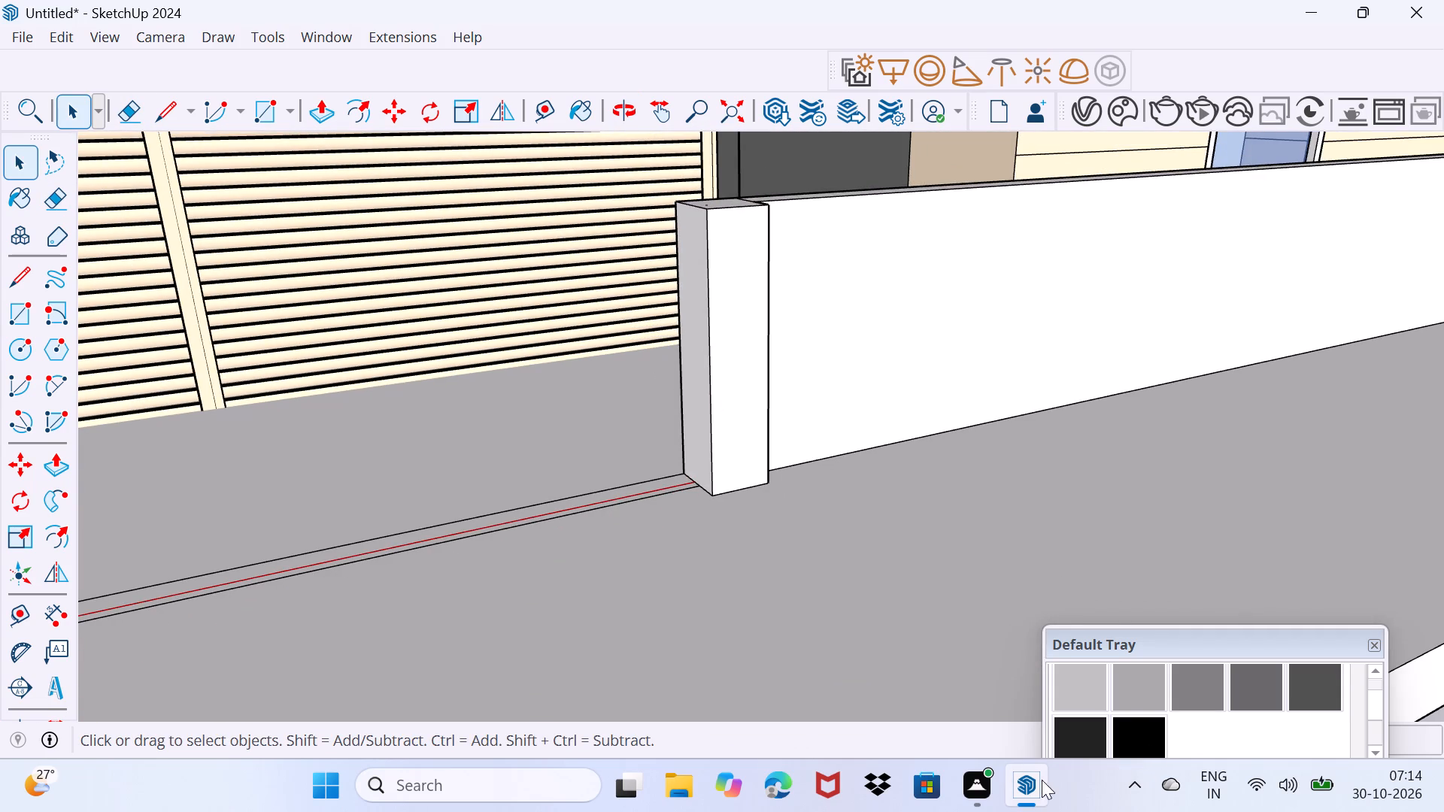
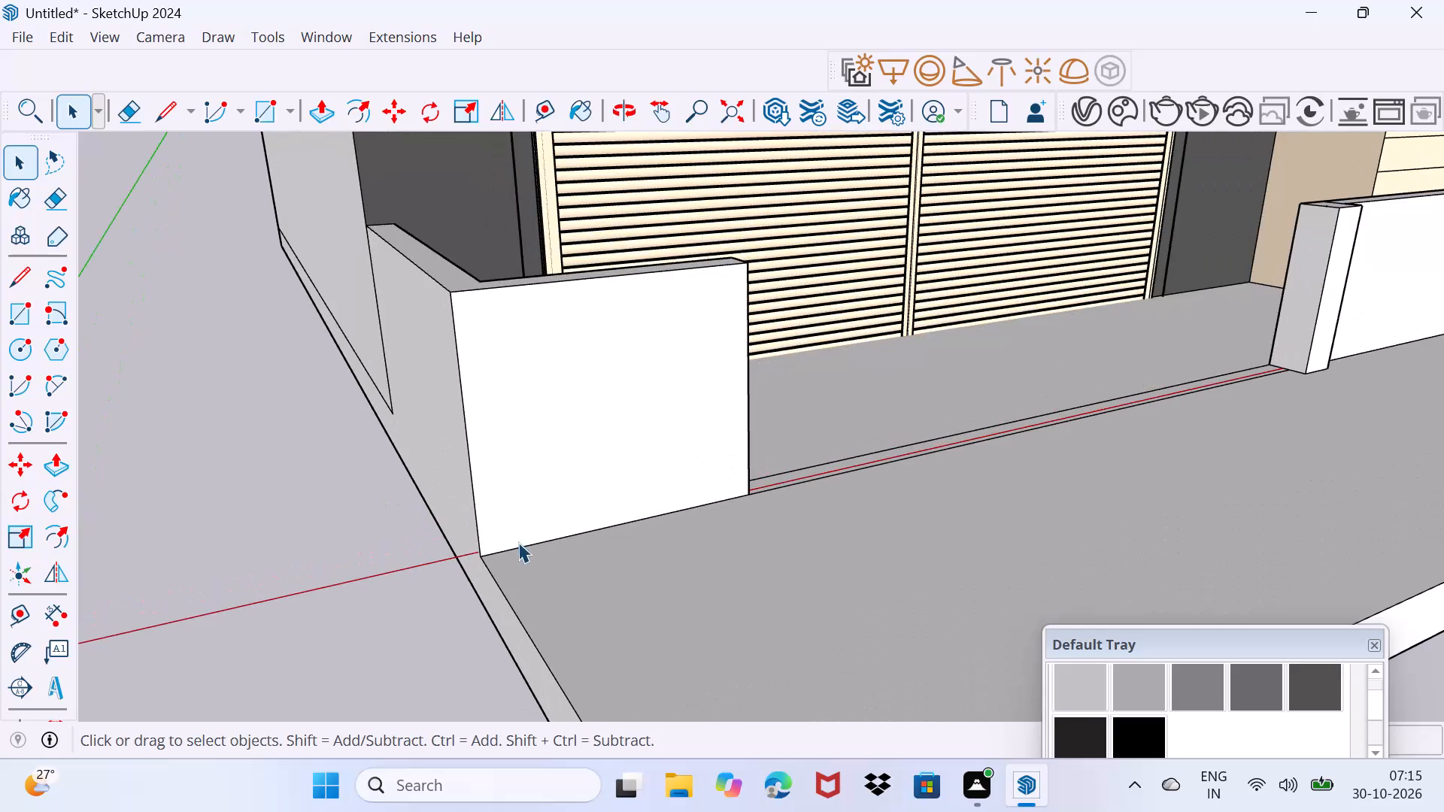
Copy the bottom edge of the short front boundary wall up to its top corner, dividing the face into 12 equal strips.
{"action": "left_click", "coordinate": [520, 547]}
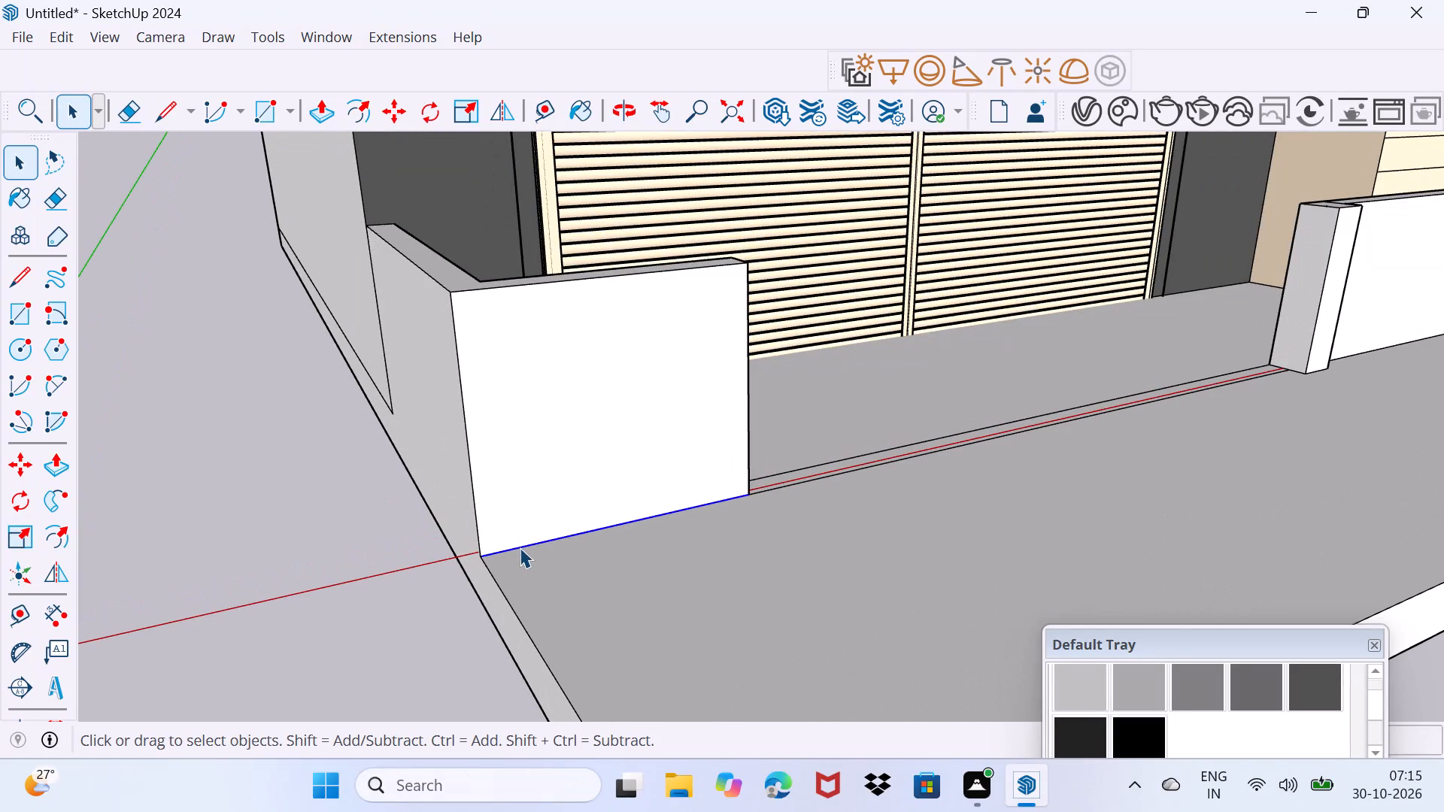
{"action": "key", "text": "m"}
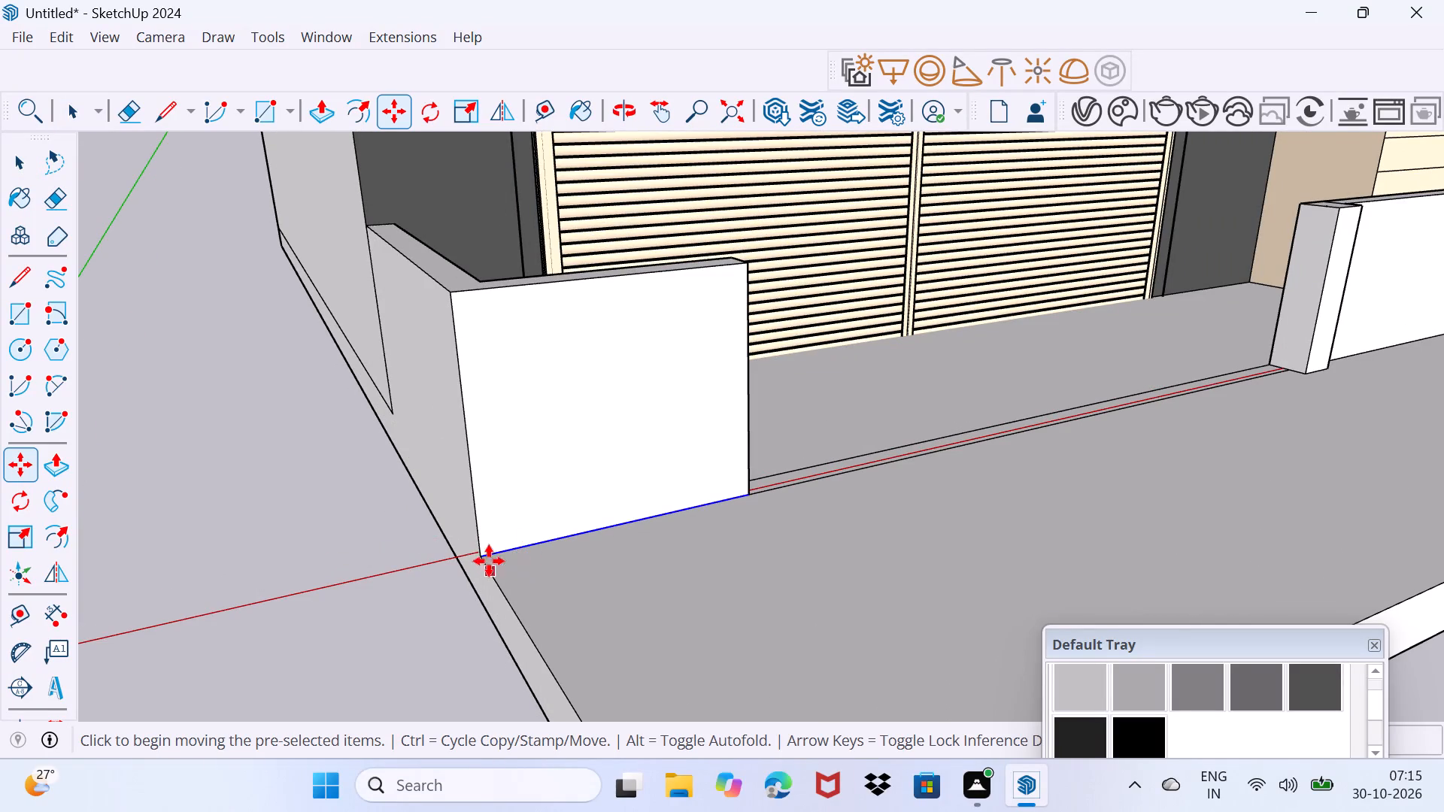
{"action": "left_click", "coordinate": [478, 553]}
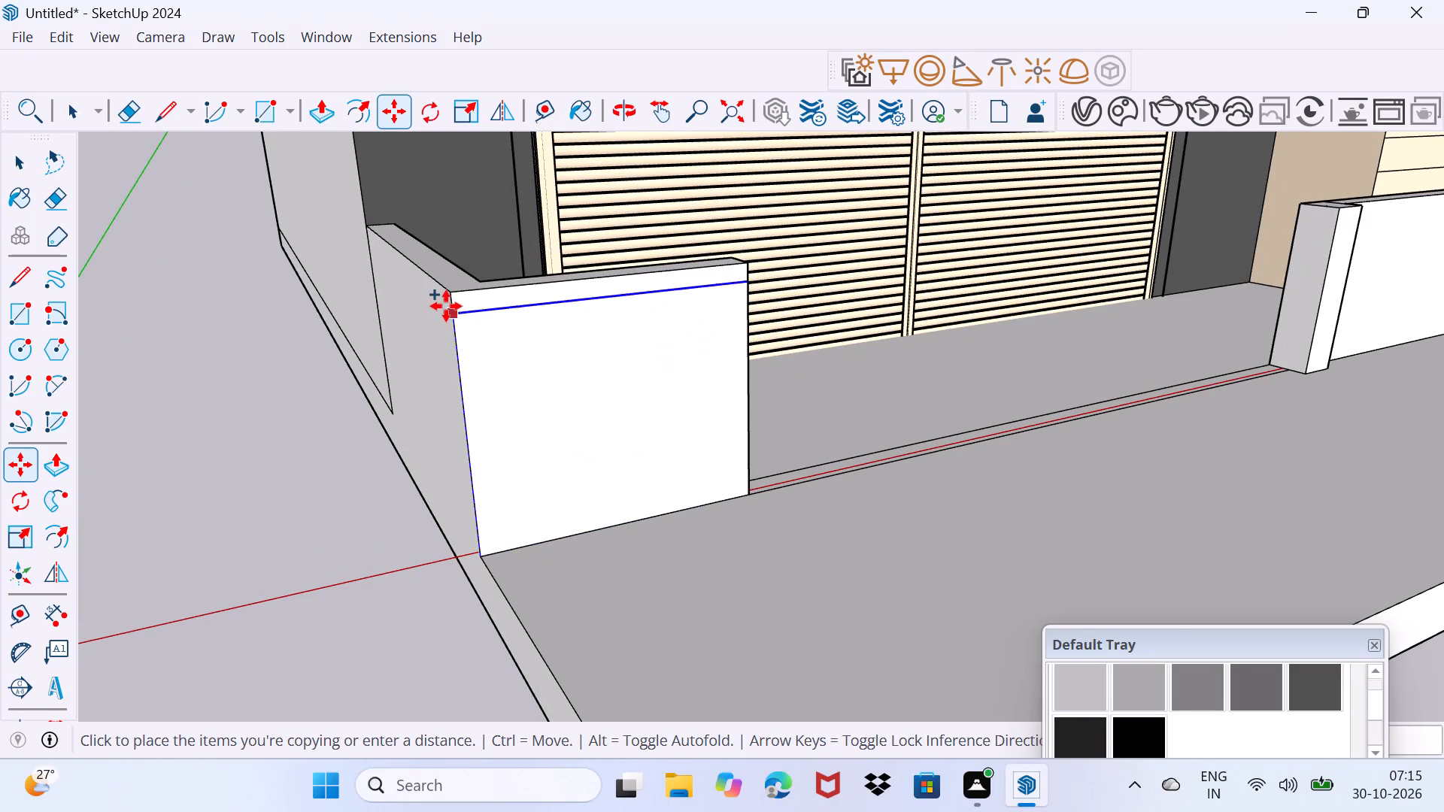
{"action": "left_click", "coordinate": [447, 297]}
{"action": "type", "text": "/12"}
{"action": "key", "text": "Return"}
{"action": "key", "text": "space"}
Push/Pull the gate pillar's narrow side face outward freehand, widening the pillar along the long boundary wall.
{"action": "scroll", "coordinate": [460, 373], "scroll_direction": "down", "scroll_amount": 2}
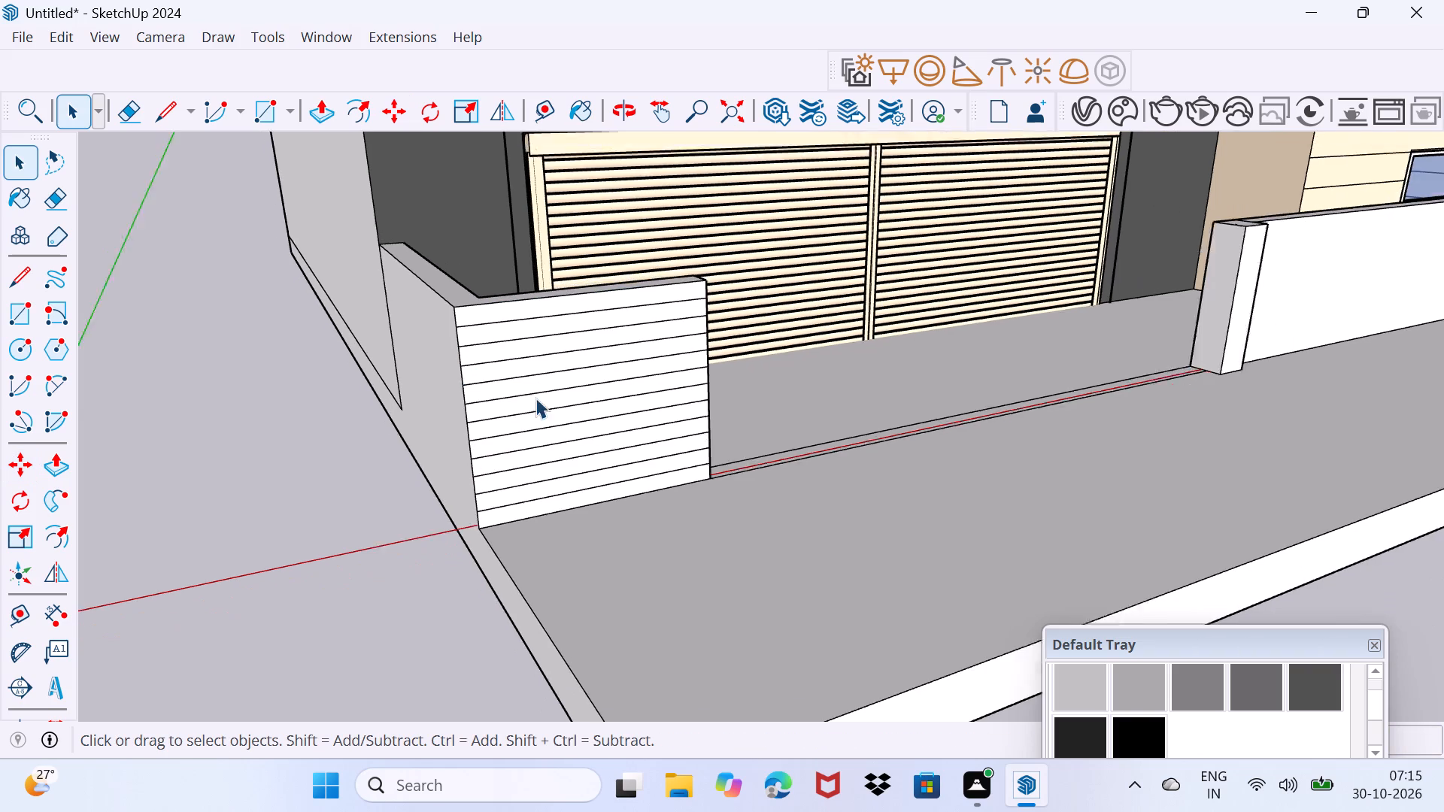
{"action": "scroll", "coordinate": [535, 398], "scroll_direction": "down", "scroll_amount": 1}
{"action": "scroll", "coordinate": [1265, 362], "scroll_direction": "up", "scroll_amount": 3}
{"action": "middle_click_drag", "start_coordinate": [1260, 365], "coordinate": [784, 359]}
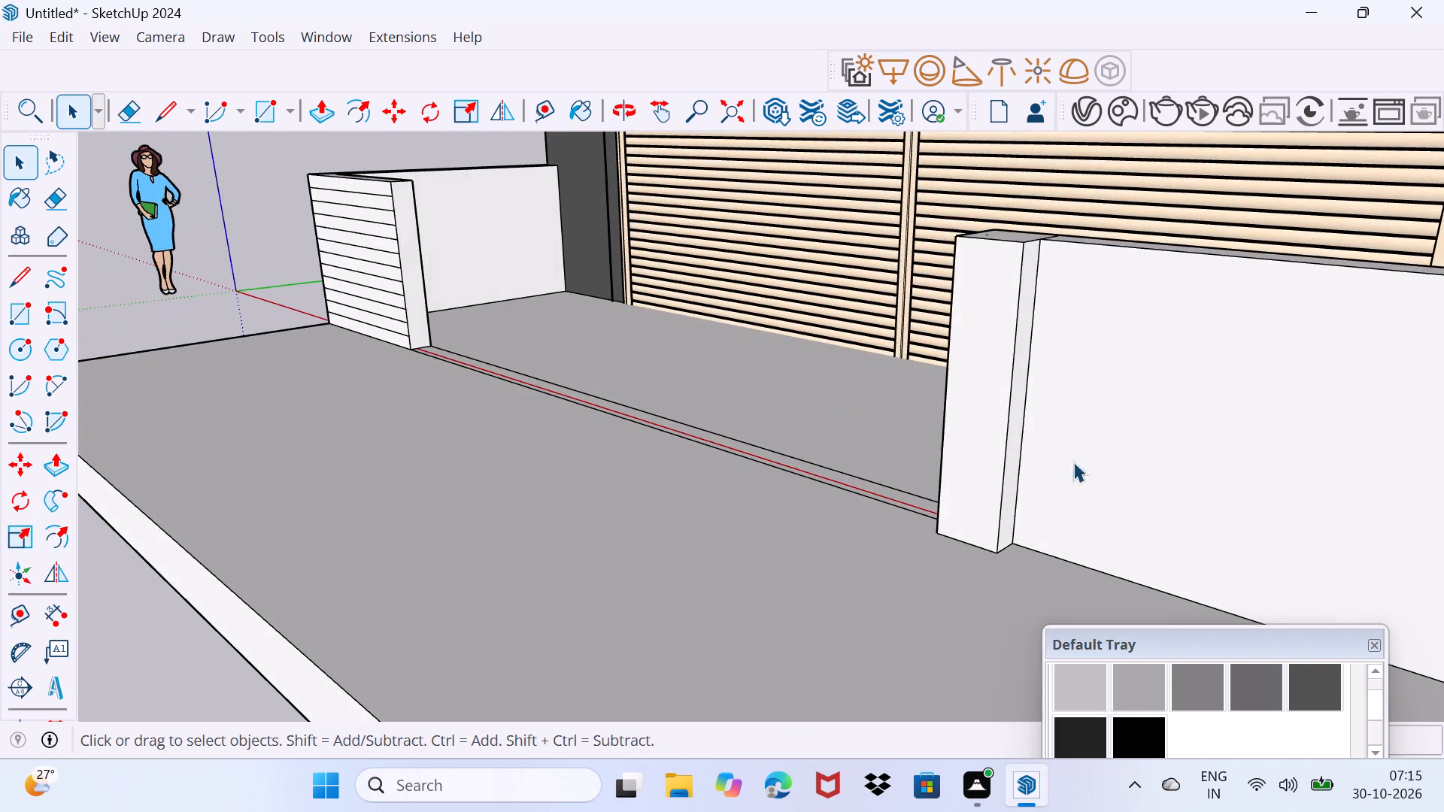
{"action": "scroll", "coordinate": [1097, 462], "scroll_direction": "up", "scroll_amount": 3}
{"action": "left_click", "coordinate": [988, 465]}
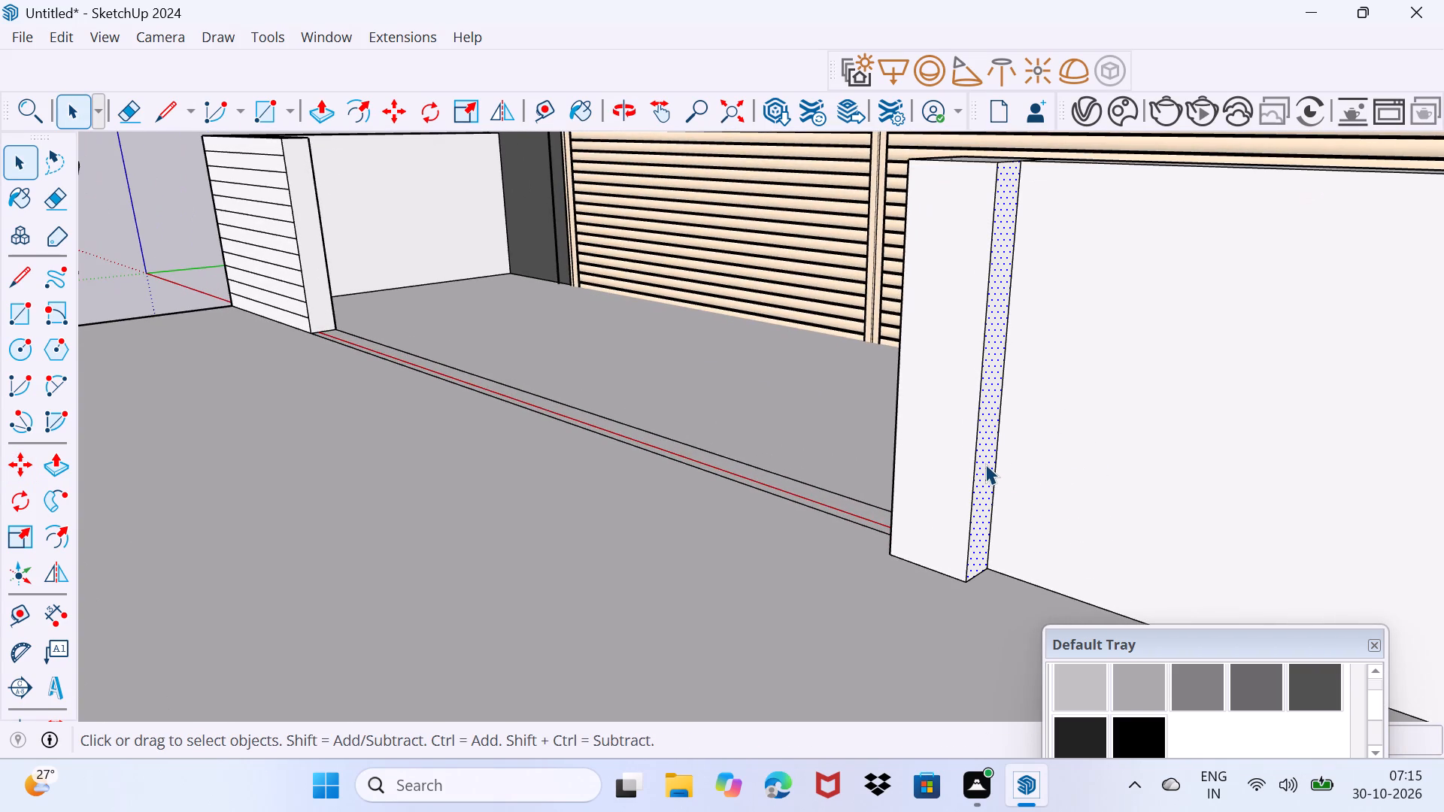
{"action": "key", "text": "p"}
{"action": "left_click", "coordinate": [985, 464]}
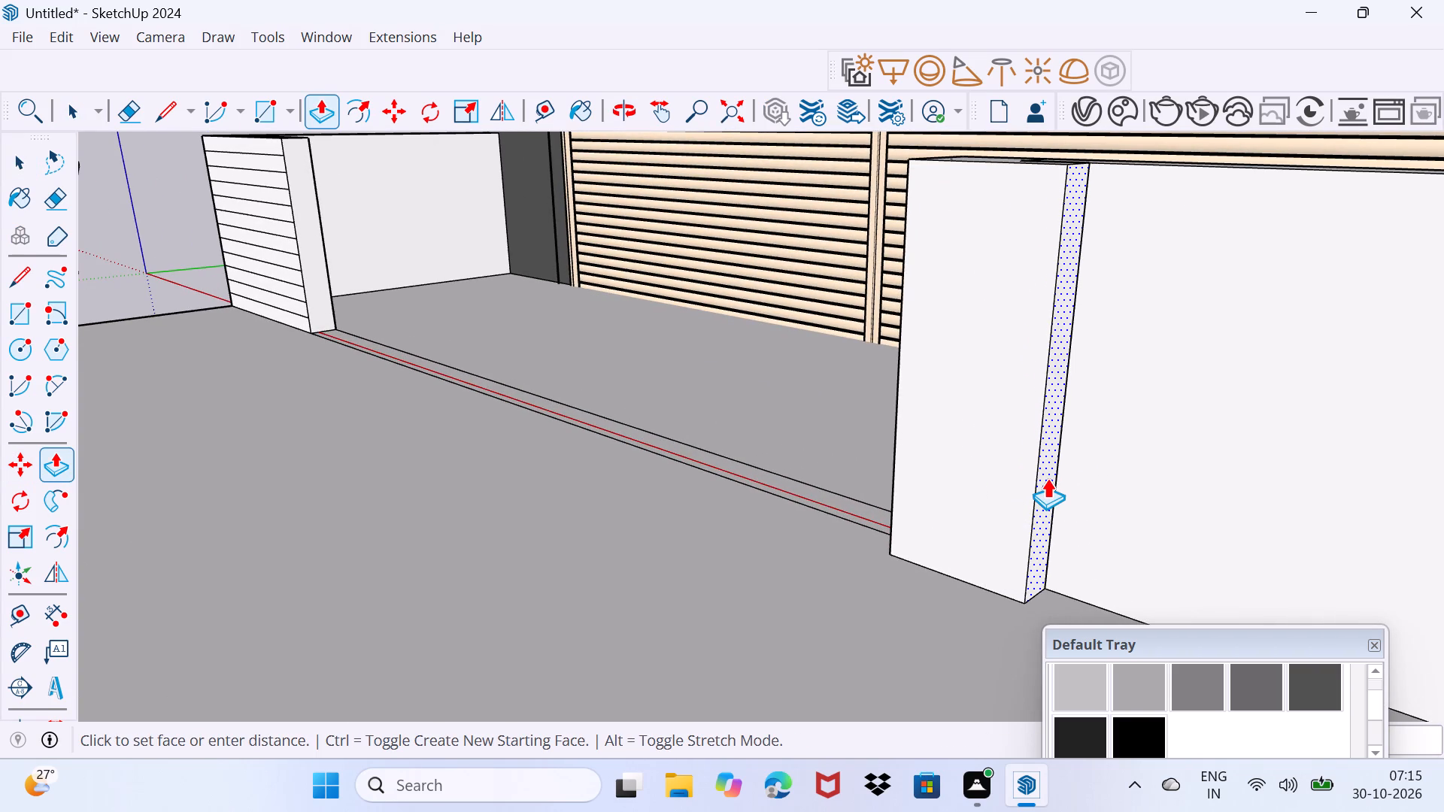
{"action": "left_click", "coordinate": [1047, 478]}
{"action": "key", "text": "space"}
Copy the gate pillar's top front edge down to its base corner, dividing the front face into 12 equal strips.
{"action": "middle_click_drag", "start_coordinate": [969, 476], "coordinate": [1097, 535]}
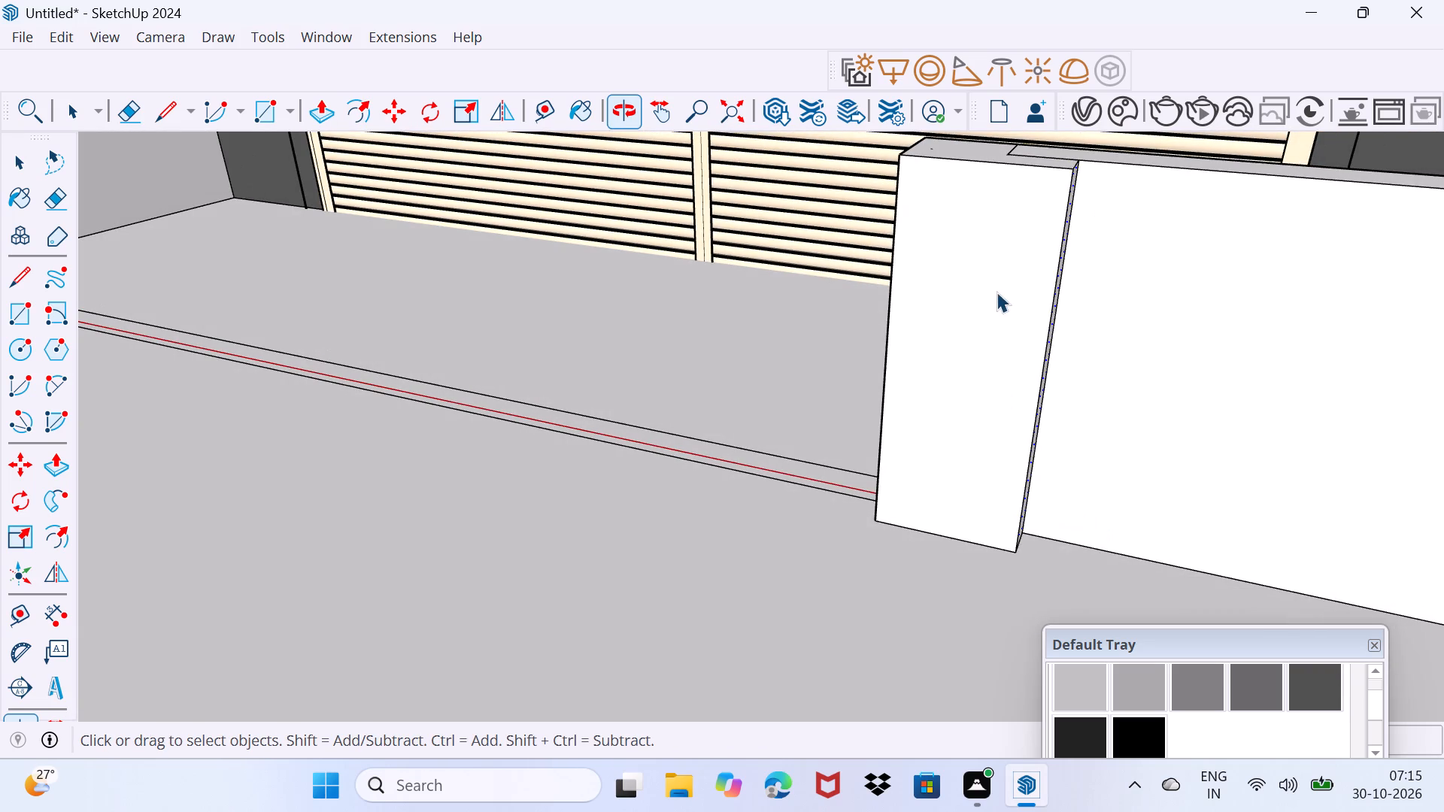
{"action": "left_click", "coordinate": [1020, 166]}
{"action": "key", "text": "m"}
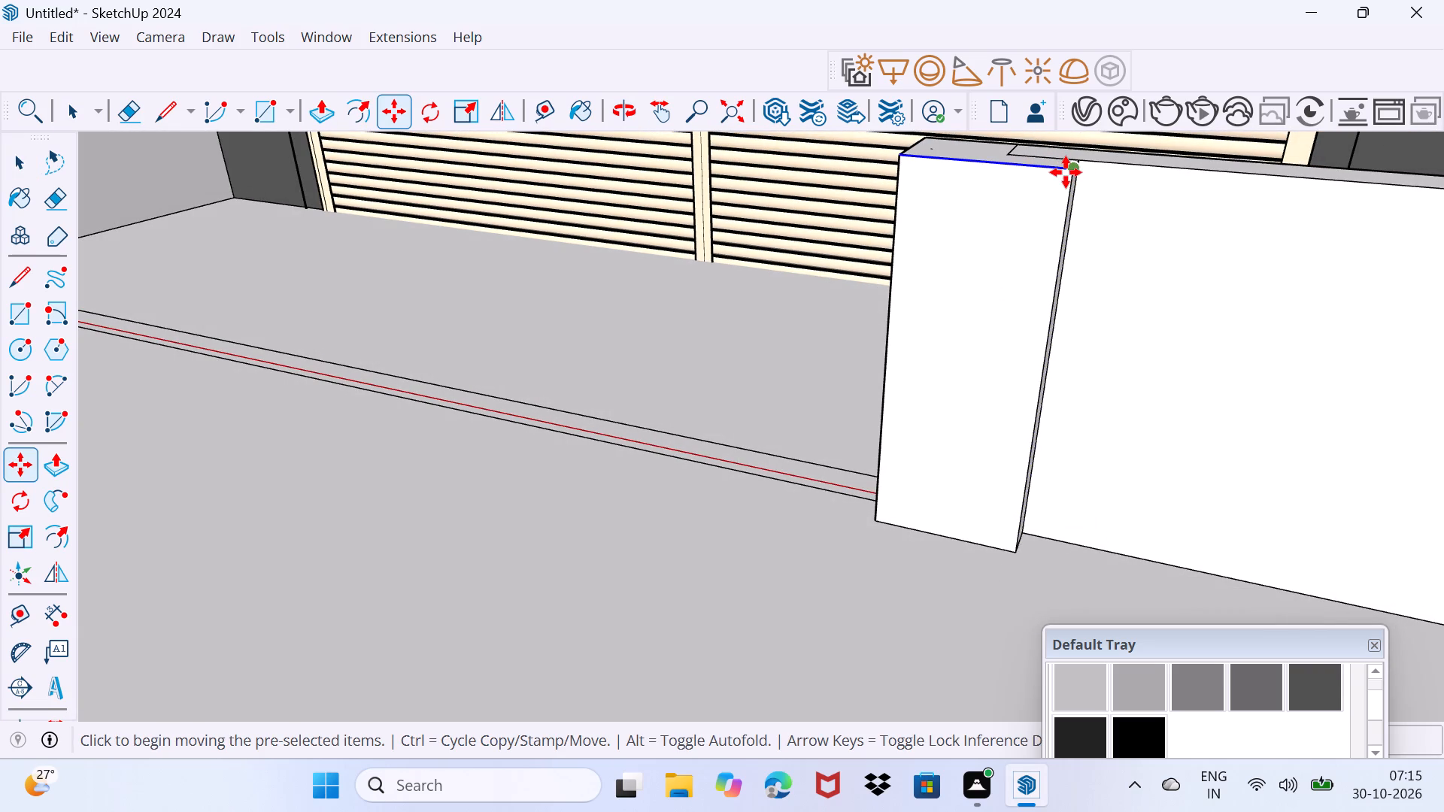
{"action": "left_click", "coordinate": [1066, 172]}
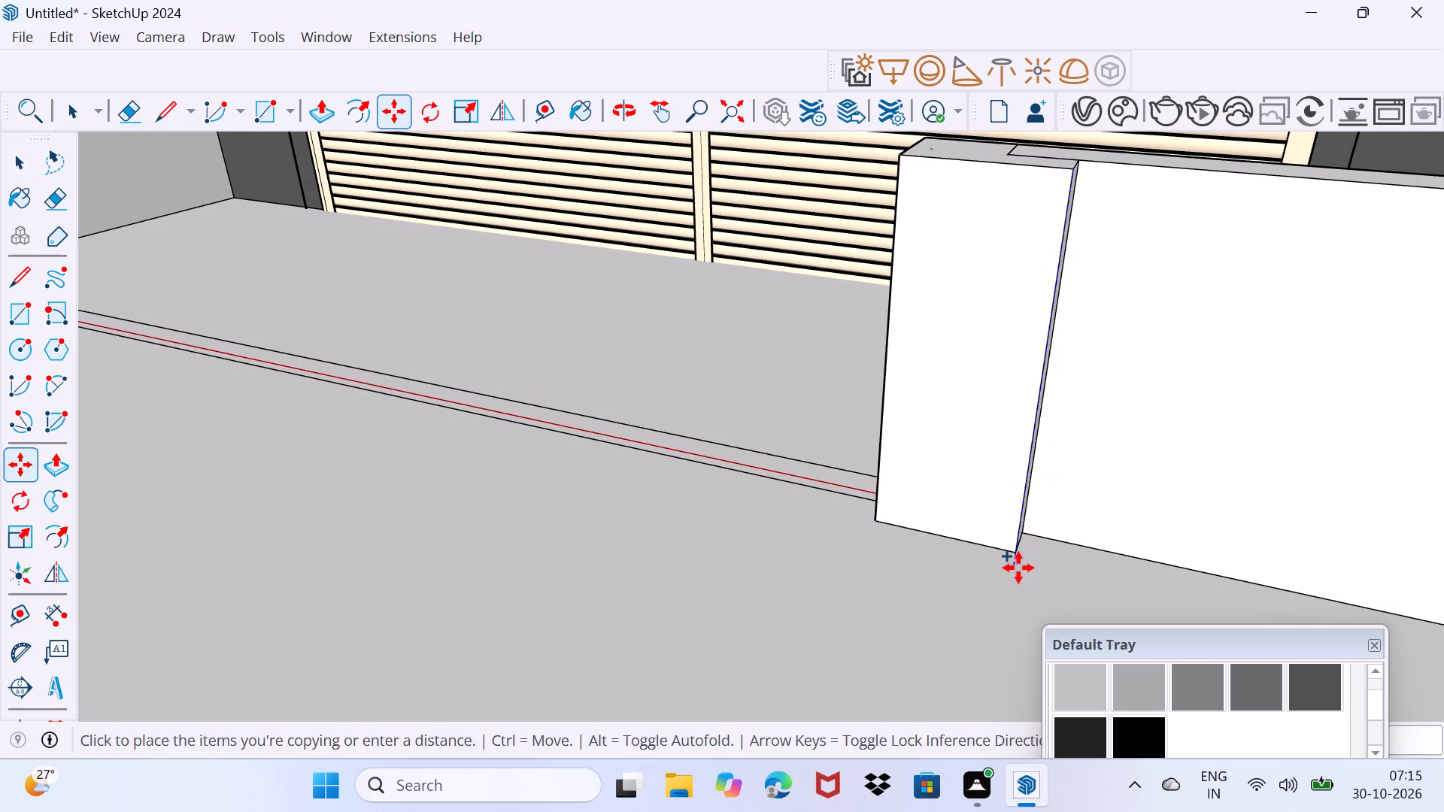
{"action": "left_click", "coordinate": [1016, 559]}
{"action": "type", "text": "/12"}
{"action": "key", "text": "Return"}
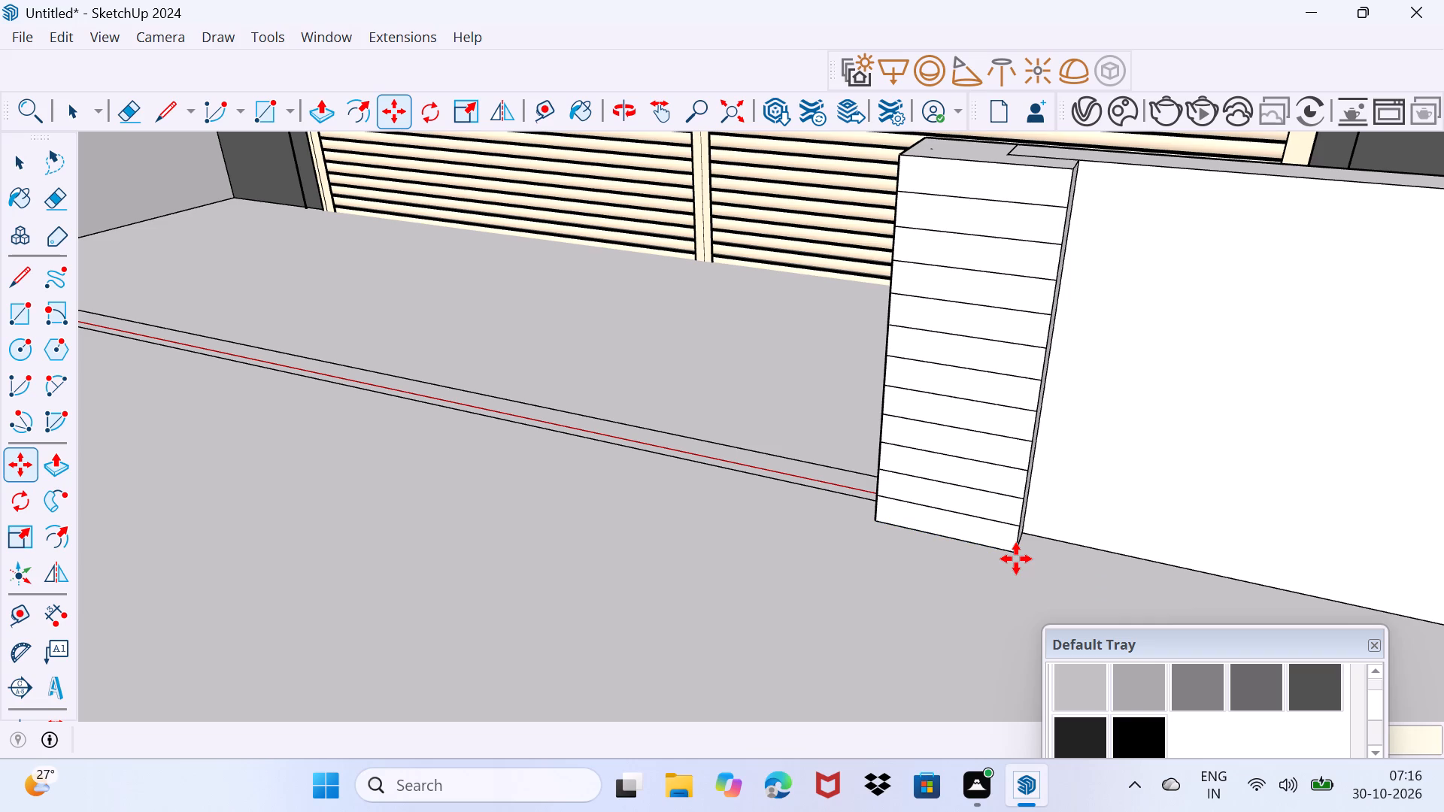
{"action": "key", "text": "space"}
Choose the dark grey material, the last swatch in the row of greys, for painting the gate pillar.
{"action": "scroll", "coordinate": [957, 515], "scroll_direction": "down", "scroll_amount": 5}
{"action": "middle_click_drag", "start_coordinate": [921, 547], "coordinate": [1053, 433]}
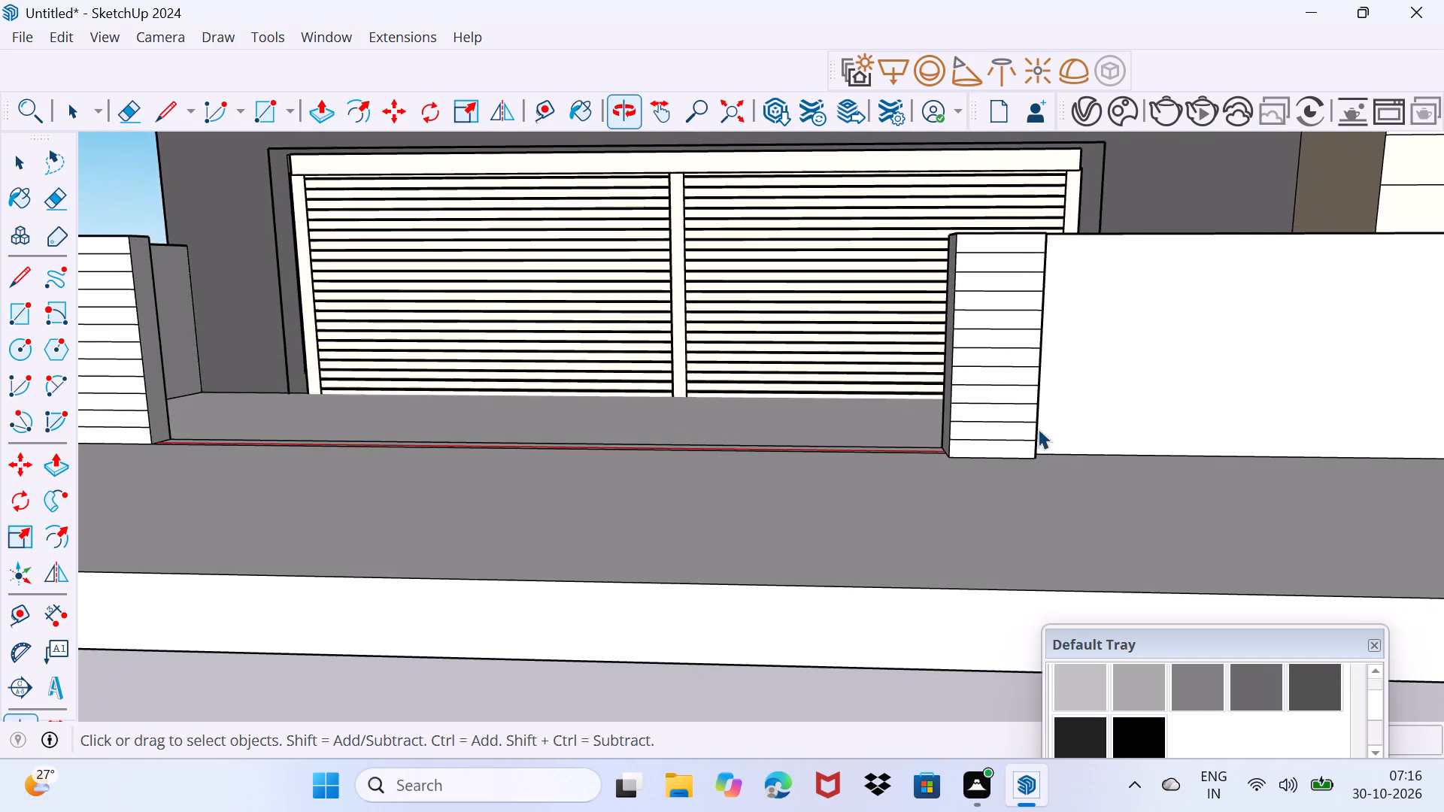
{"action": "scroll", "coordinate": [1038, 434], "scroll_direction": "down", "scroll_amount": 2}
{"action": "left_click", "coordinate": [1088, 741]}
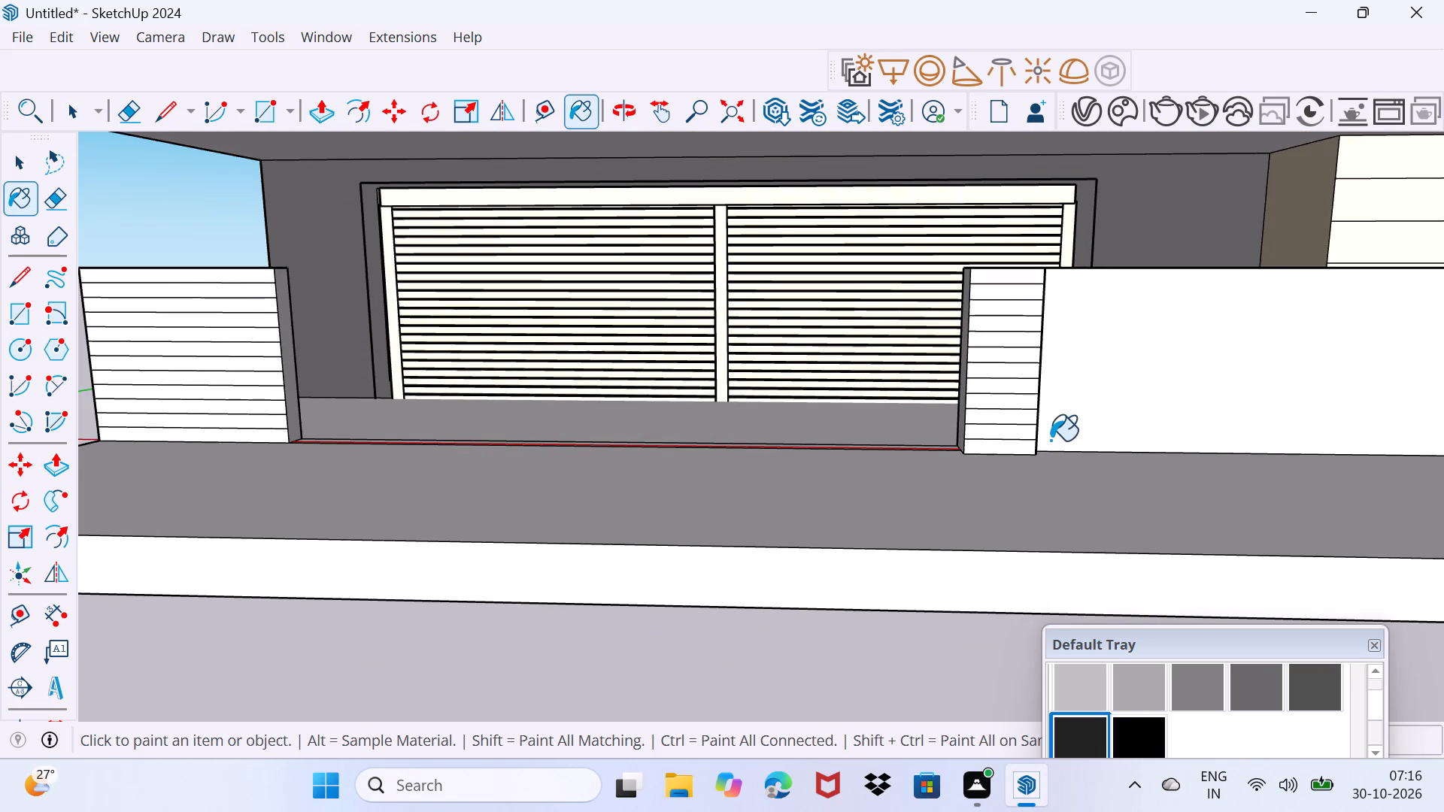
{"action": "left_click", "coordinate": [1300, 686]}
{"action": "scroll", "coordinate": [983, 475], "scroll_direction": "up", "scroll_amount": 3}
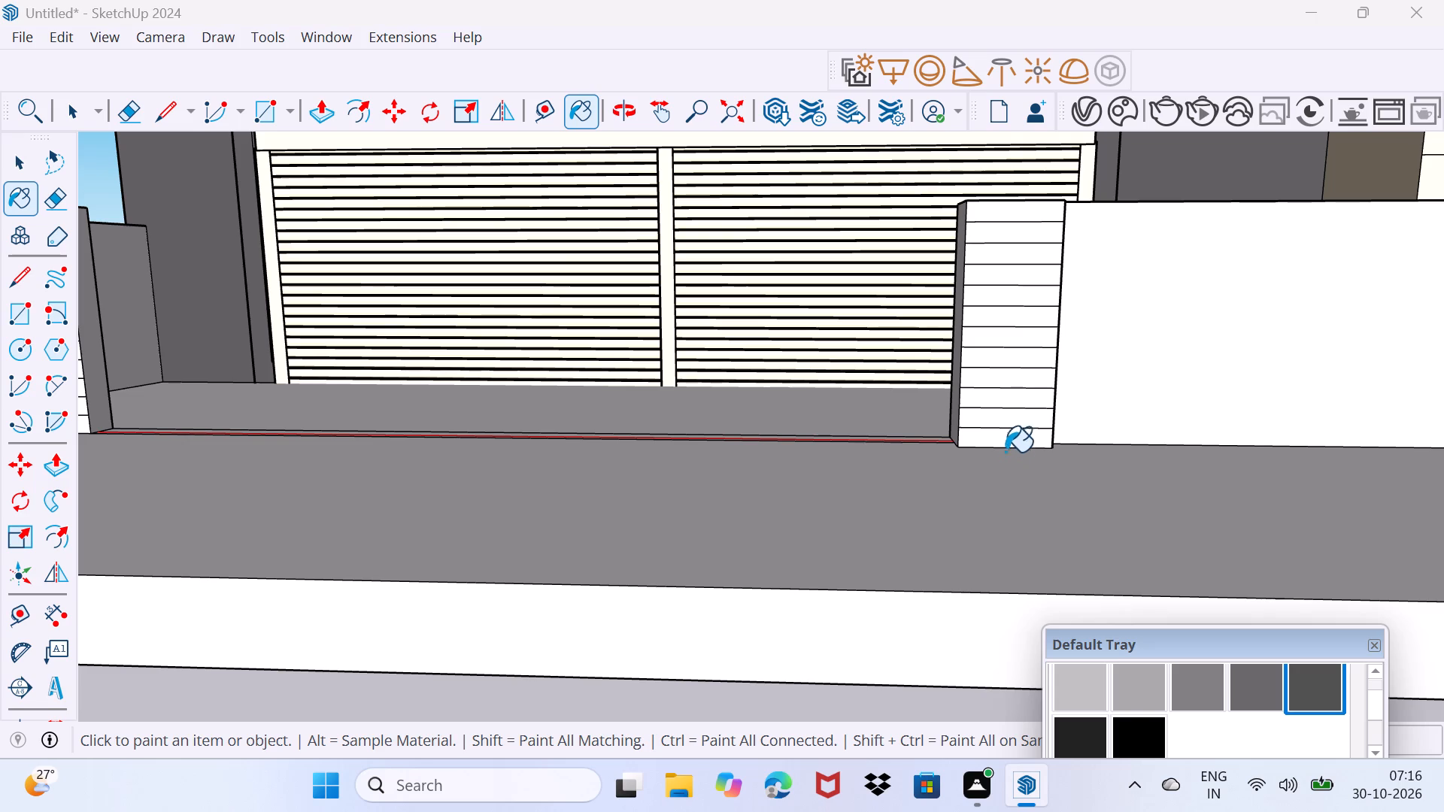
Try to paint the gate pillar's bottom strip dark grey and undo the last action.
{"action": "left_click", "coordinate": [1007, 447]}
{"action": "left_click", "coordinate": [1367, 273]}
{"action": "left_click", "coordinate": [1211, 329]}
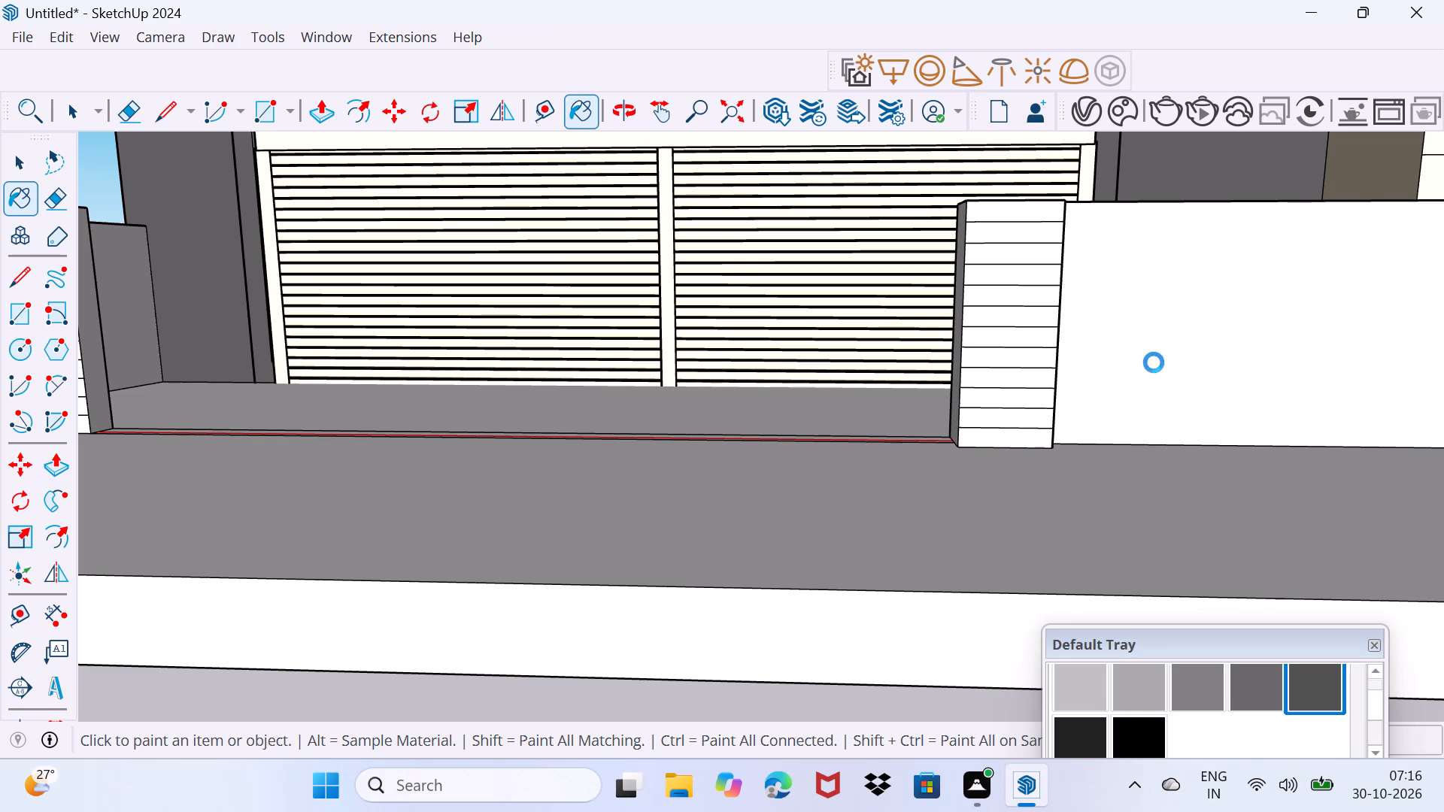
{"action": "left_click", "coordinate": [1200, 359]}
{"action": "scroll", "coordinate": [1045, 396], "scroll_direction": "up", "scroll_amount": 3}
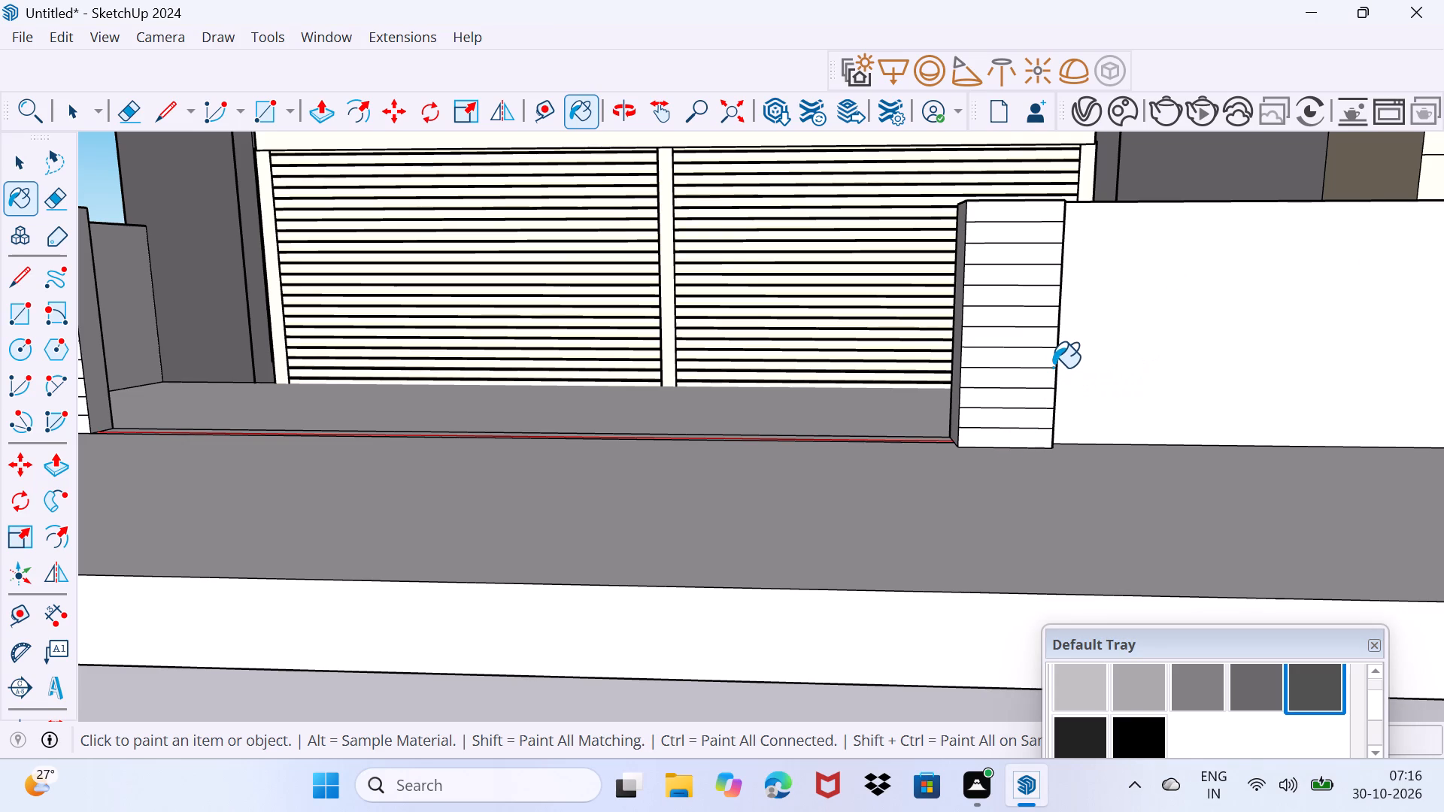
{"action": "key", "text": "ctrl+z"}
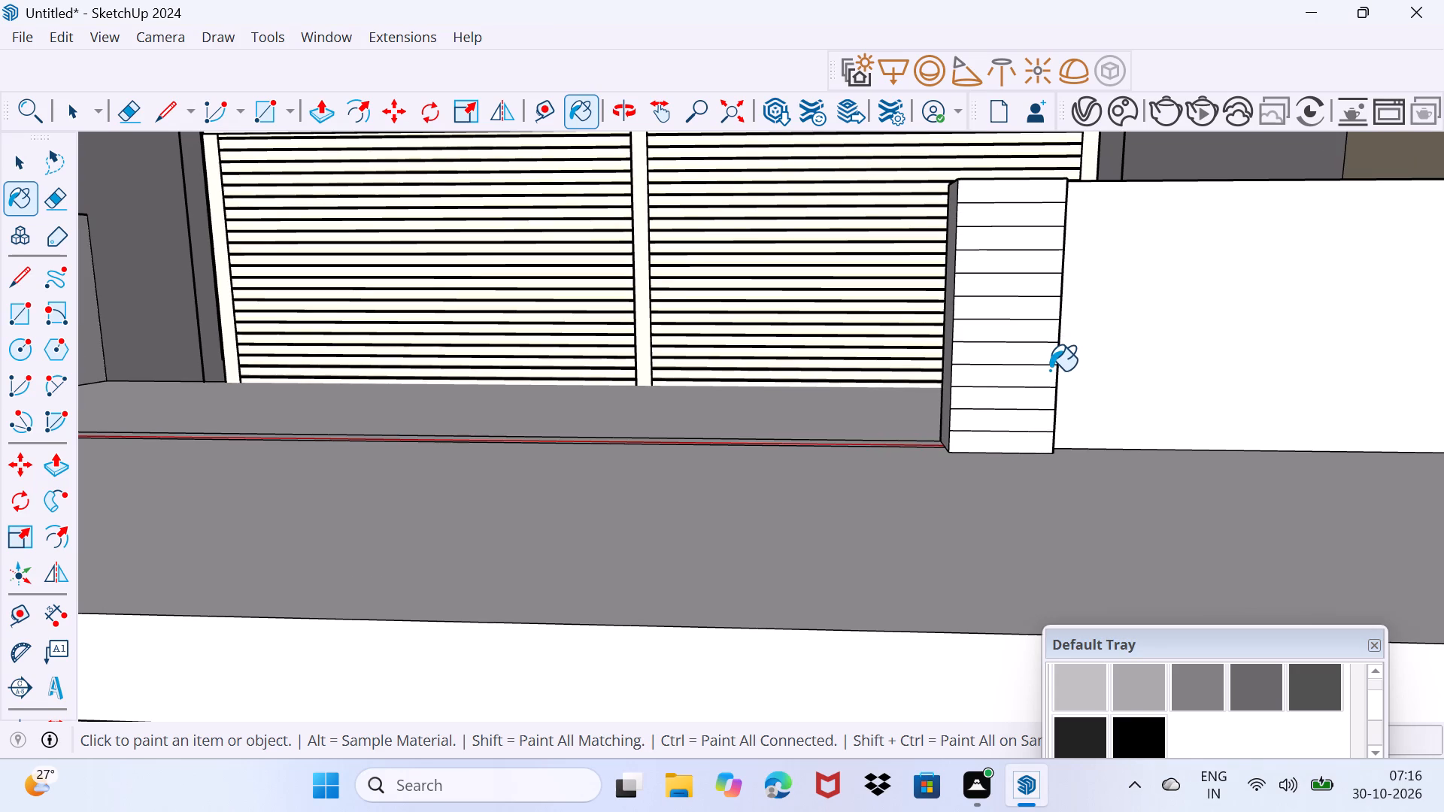
Paint all 12 strips on the gate pillar's front face dark grey.
{"action": "scroll", "coordinate": [1024, 438], "scroll_direction": "up", "scroll_amount": 4}
{"action": "left_click", "coordinate": [1025, 443]}
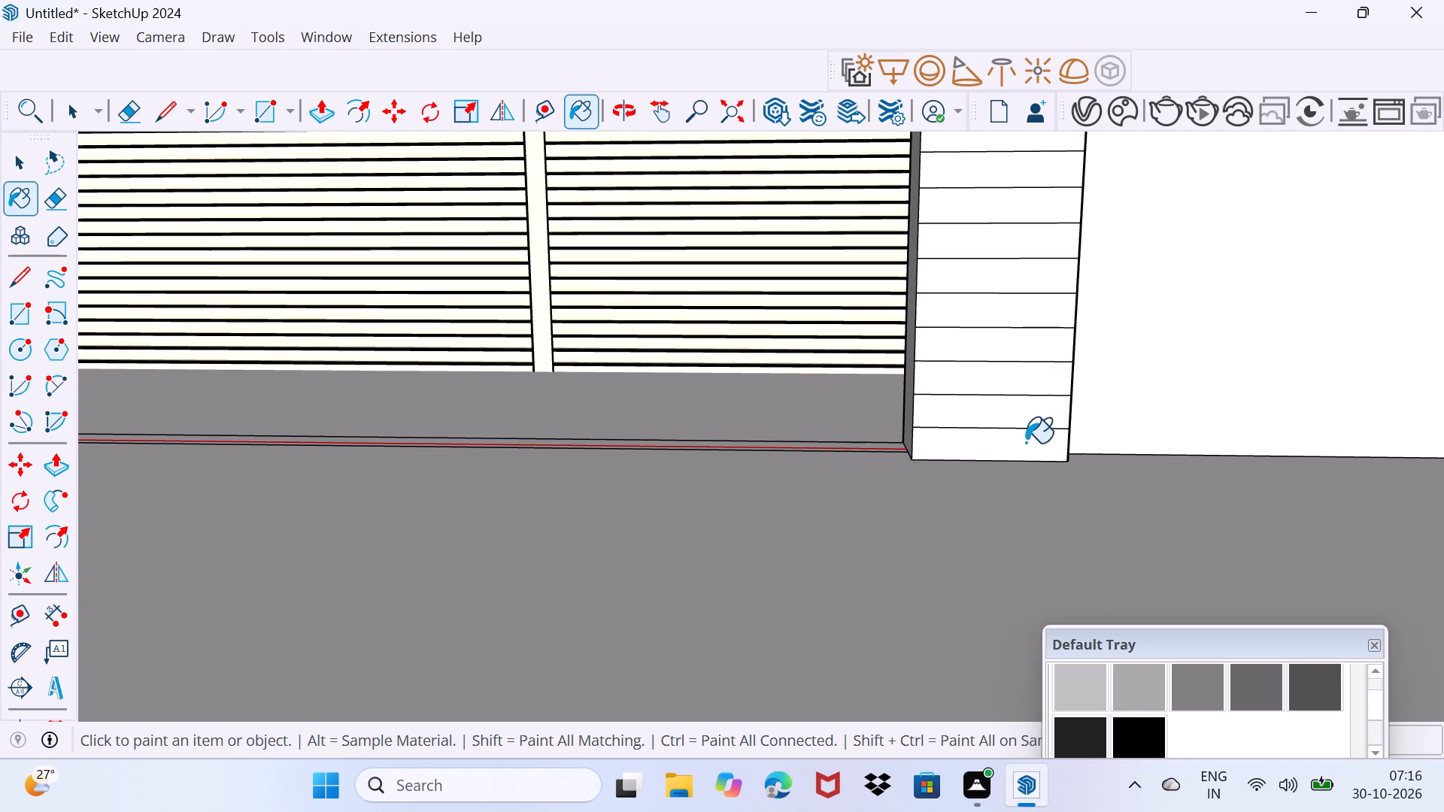
{"action": "left_click", "coordinate": [1024, 429]}
{"action": "left_click", "coordinate": [1030, 388]}
{"action": "left_click", "coordinate": [1030, 425]}
{"action": "left_click", "coordinate": [1030, 359]}
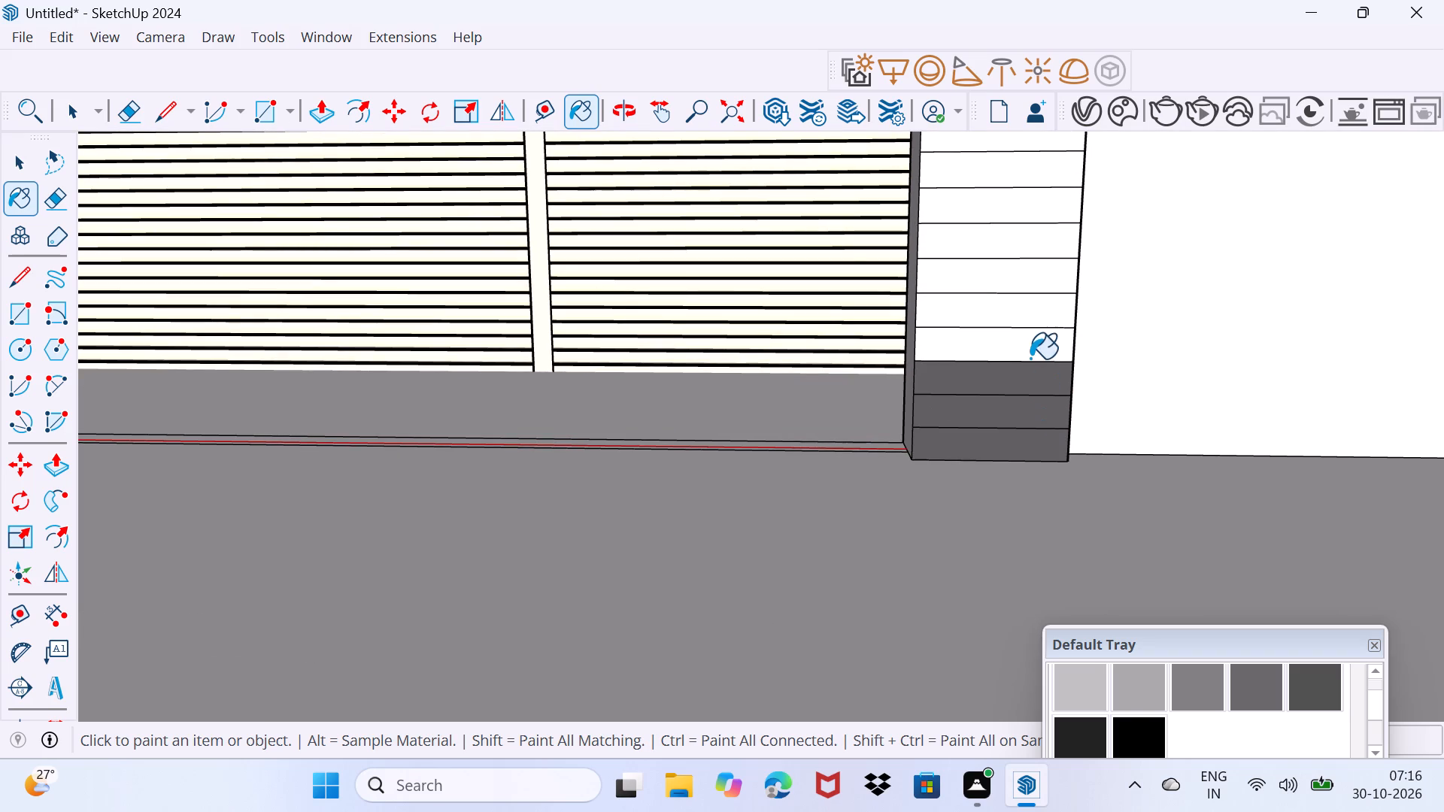
{"action": "left_click", "coordinate": [1027, 323]}
{"action": "left_click", "coordinate": [1023, 289]}
{"action": "middle_click_drag", "start_coordinate": [1023, 285], "coordinate": [1019, 368]}
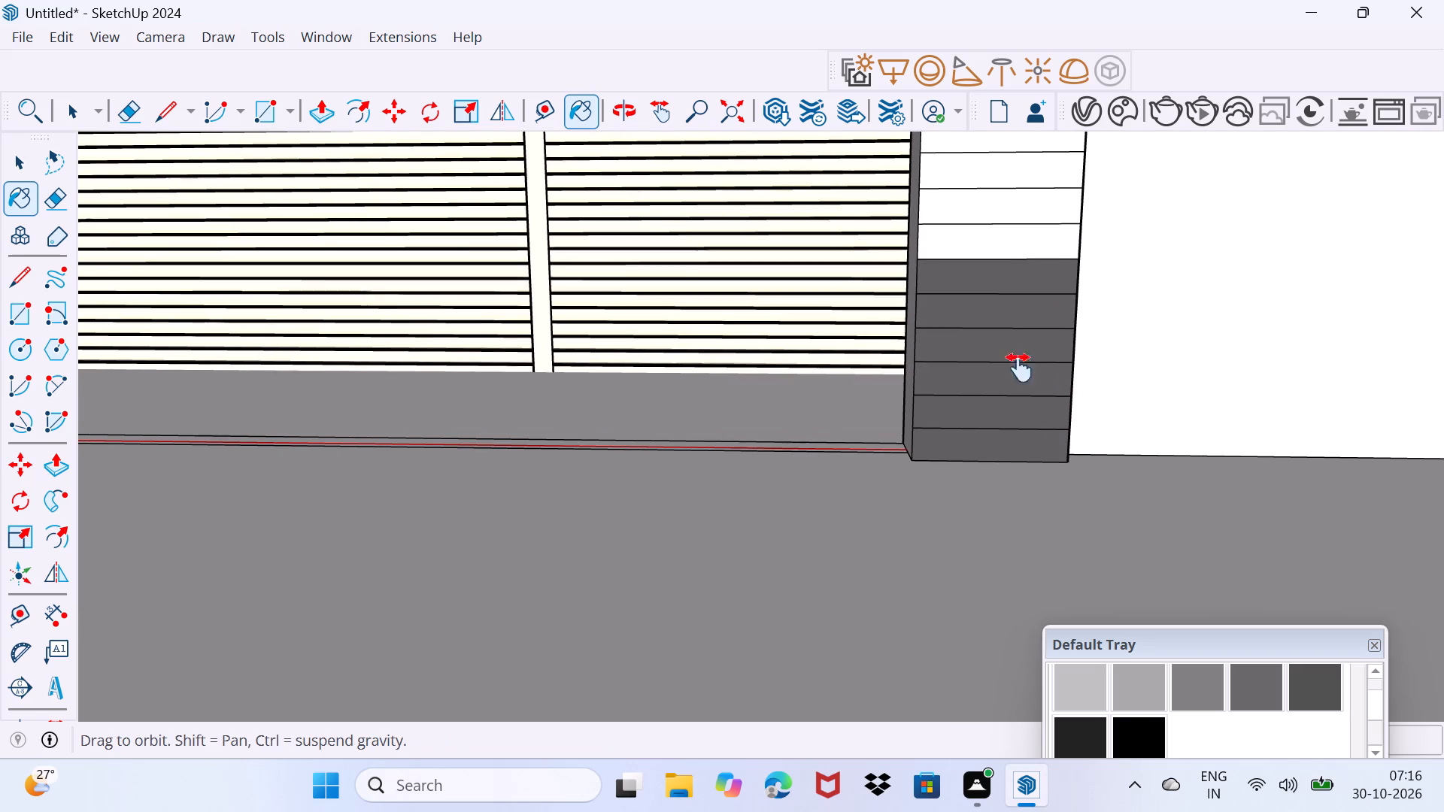
{"action": "middle_click_drag", "start_coordinate": [1019, 368], "coordinate": [989, 500]}
{"action": "left_click", "coordinate": [1007, 468]}
{"action": "left_click", "coordinate": [994, 427]}
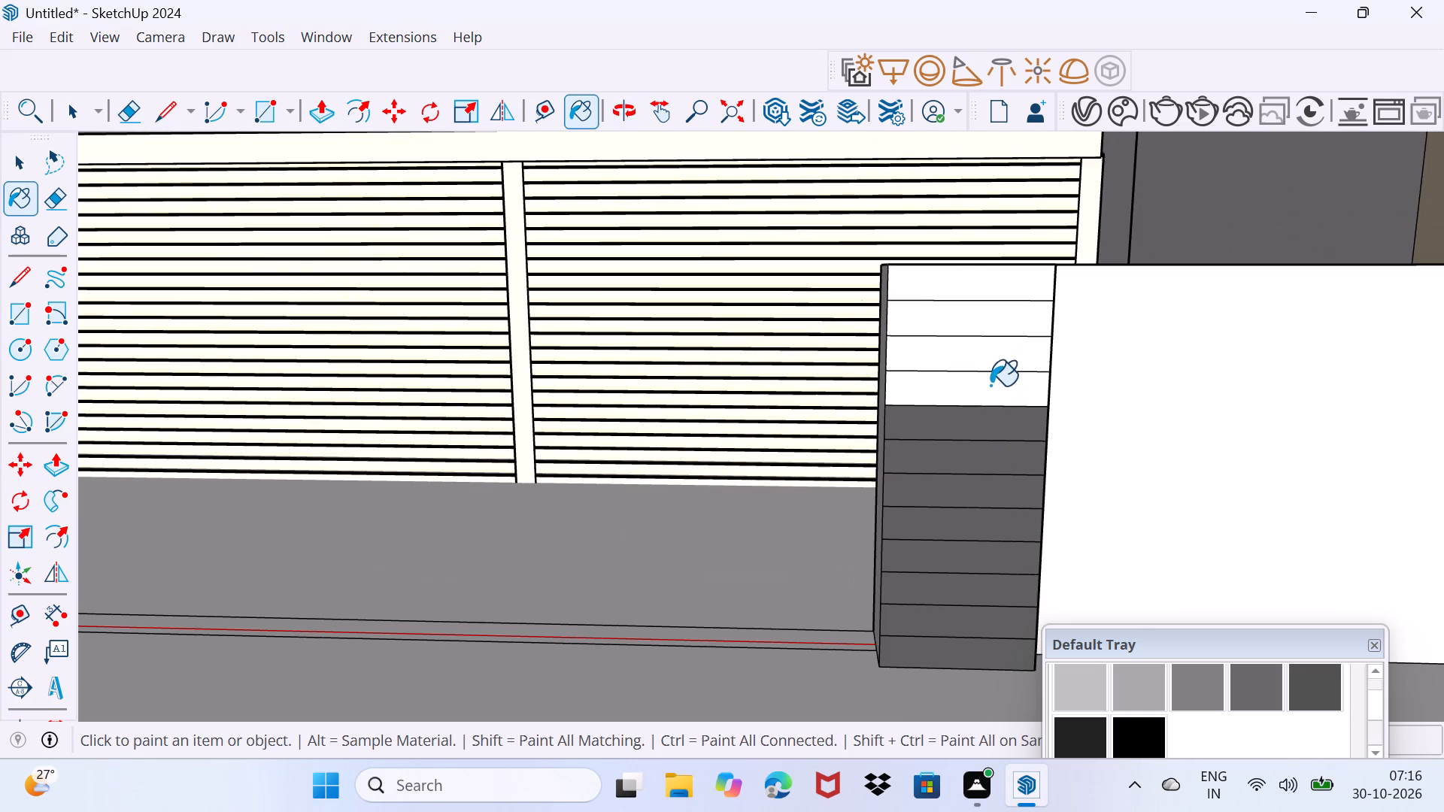
{"action": "left_click", "coordinate": [990, 385]}
{"action": "left_click", "coordinate": [991, 359]}
{"action": "left_click", "coordinate": [990, 322]}
{"action": "left_click", "coordinate": [998, 292]}
Paint the gate pillar's two side faces, toward the long wall and toward the gate opening, dark grey.
{"action": "middle_click_drag", "start_coordinate": [1066, 356], "coordinate": [955, 356]}
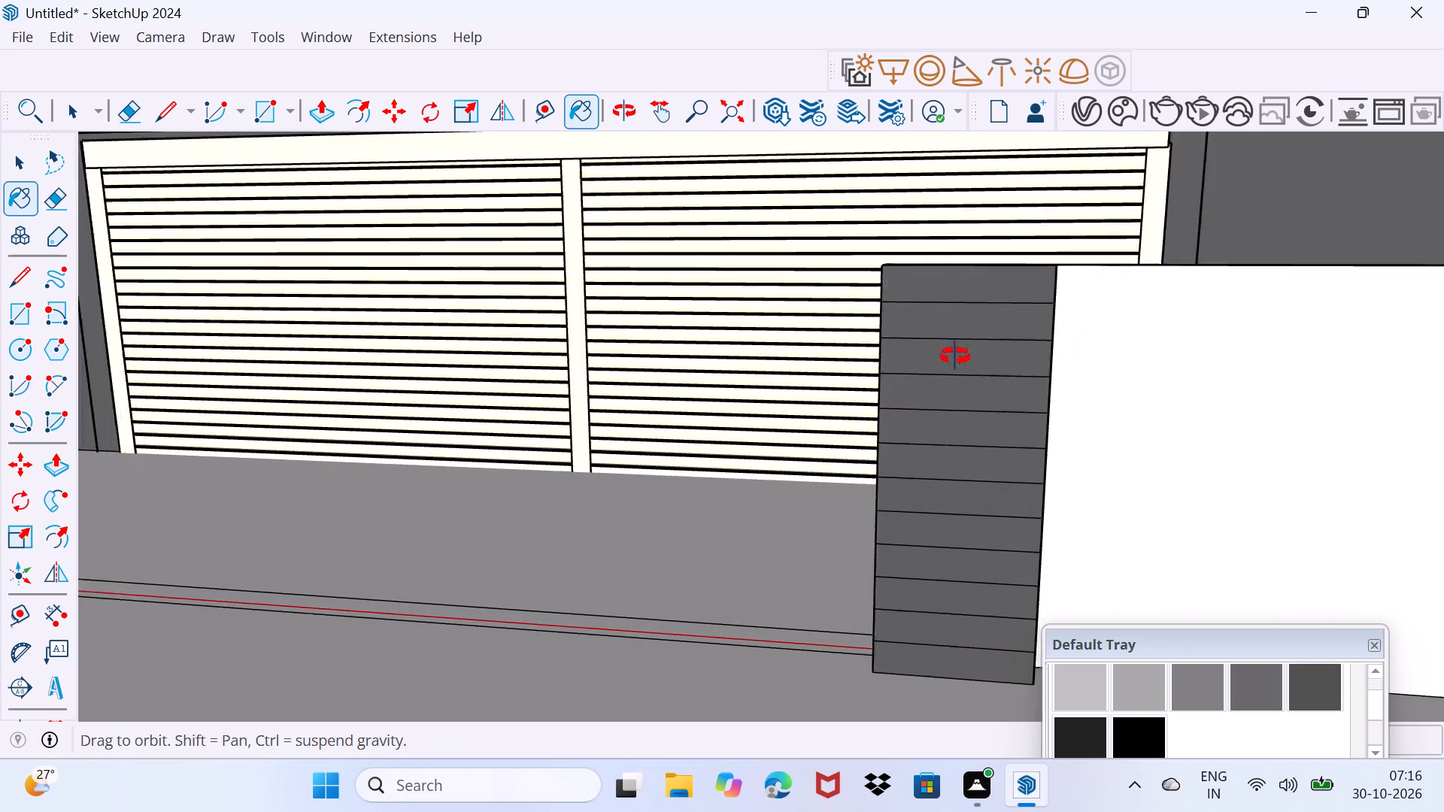
{"action": "middle_click_drag", "start_coordinate": [955, 356], "coordinate": [745, 323]}
{"action": "left_click", "coordinate": [945, 377]}
{"action": "middle_click_drag", "start_coordinate": [778, 420], "coordinate": [1088, 441]}
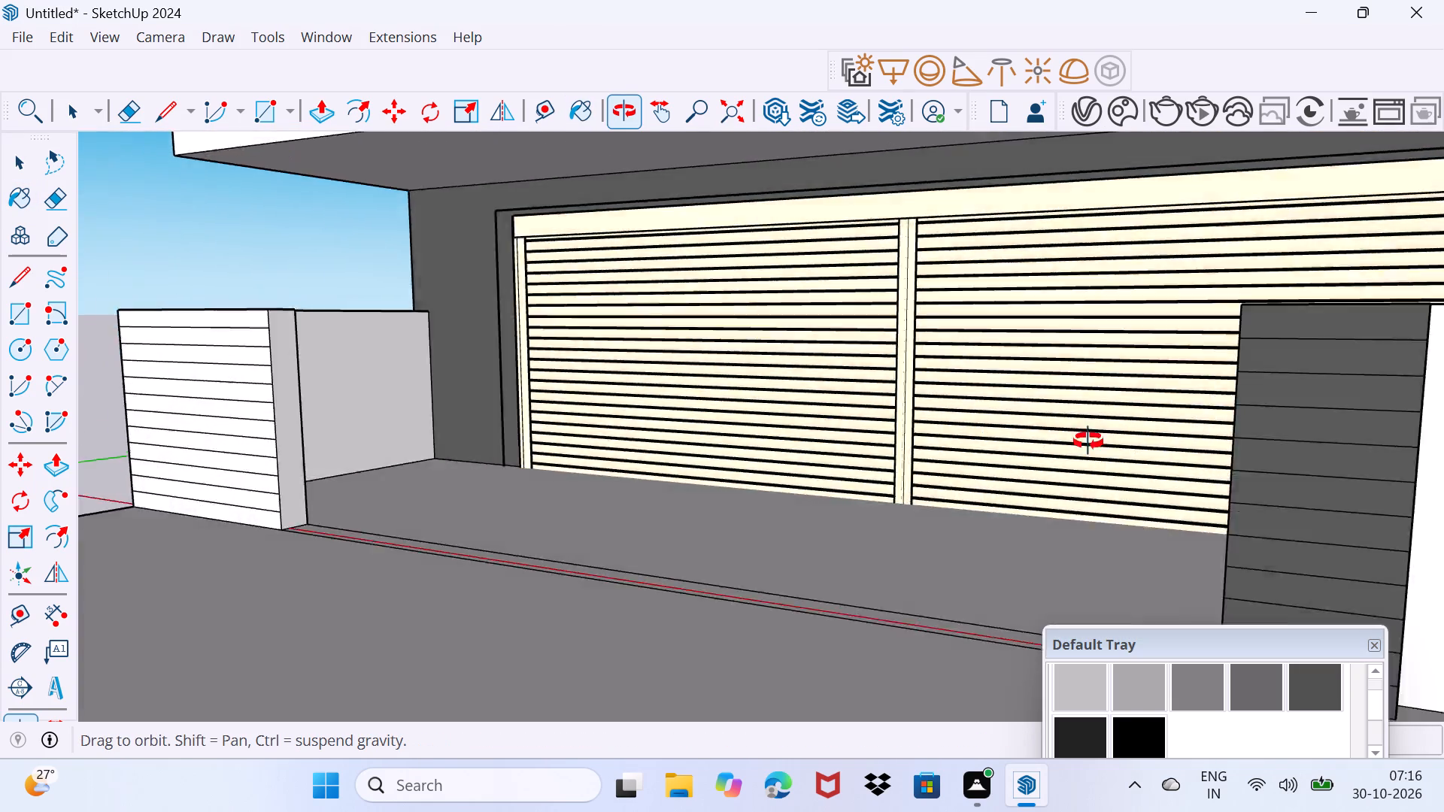
{"action": "middle_click_drag", "start_coordinate": [1088, 441], "coordinate": [1172, 444]}
{"action": "left_click", "coordinate": [1349, 471]}
Paint the short front boundary wall's gate-facing end and all 12 of its front strips dark grey.
{"action": "middle_click_drag", "start_coordinate": [642, 462], "coordinate": [498, 498]}
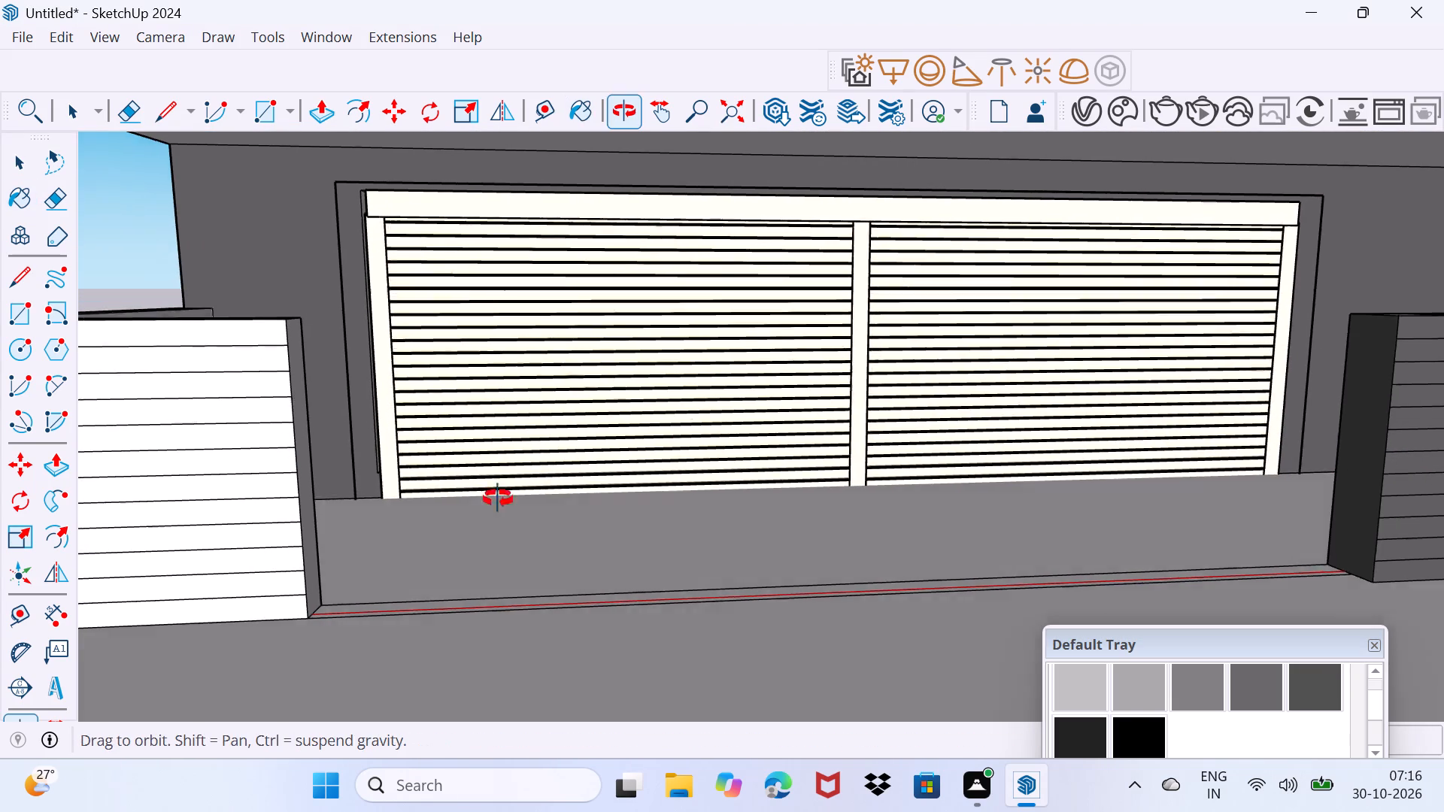
{"action": "middle_click_drag", "start_coordinate": [498, 498], "coordinate": [450, 495]}
{"action": "left_click", "coordinate": [324, 477]}
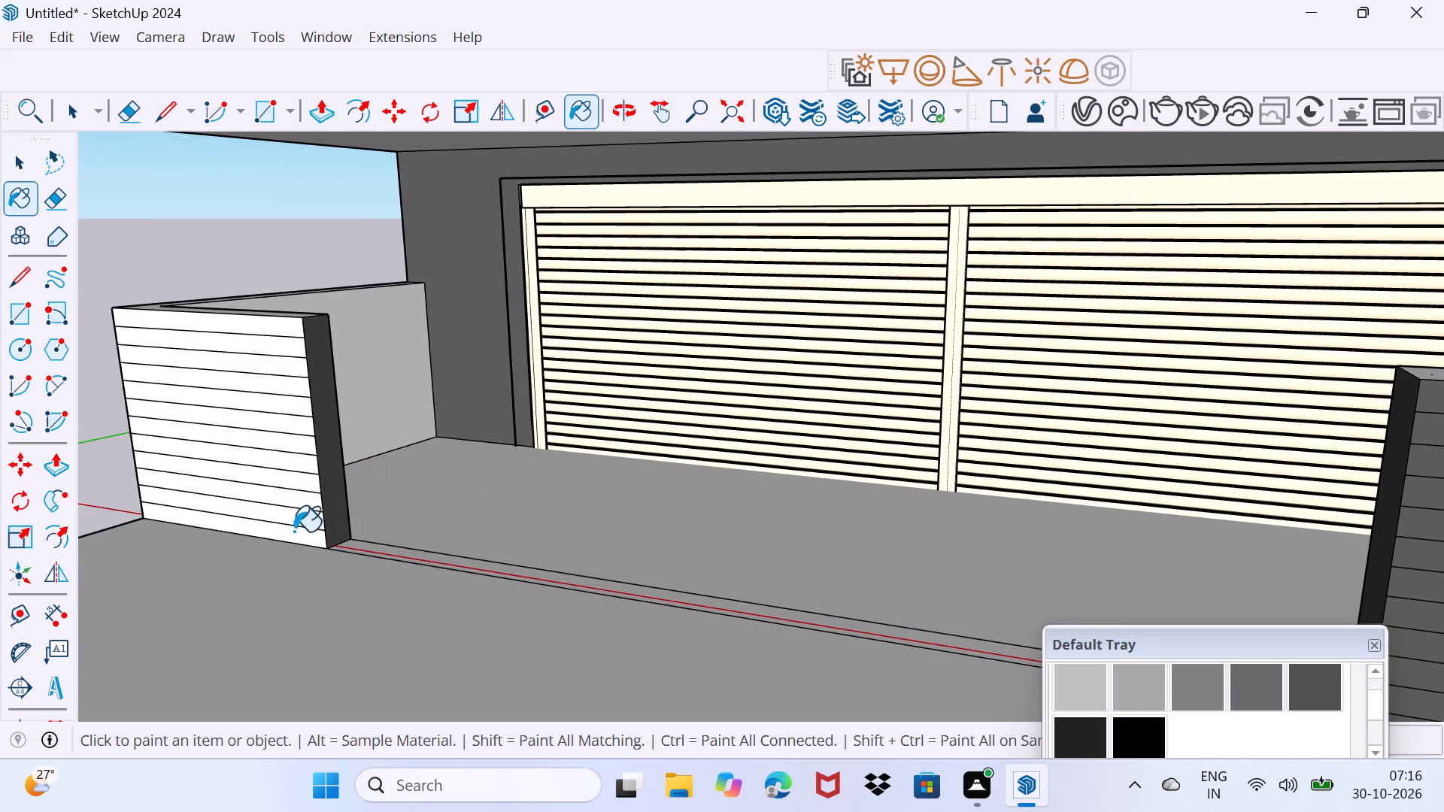
{"action": "left_click", "coordinate": [294, 532]}
{"action": "left_click", "coordinate": [296, 516]}
{"action": "left_click", "coordinate": [296, 501]}
{"action": "left_click", "coordinate": [291, 480]}
{"action": "left_click", "coordinate": [286, 464]}
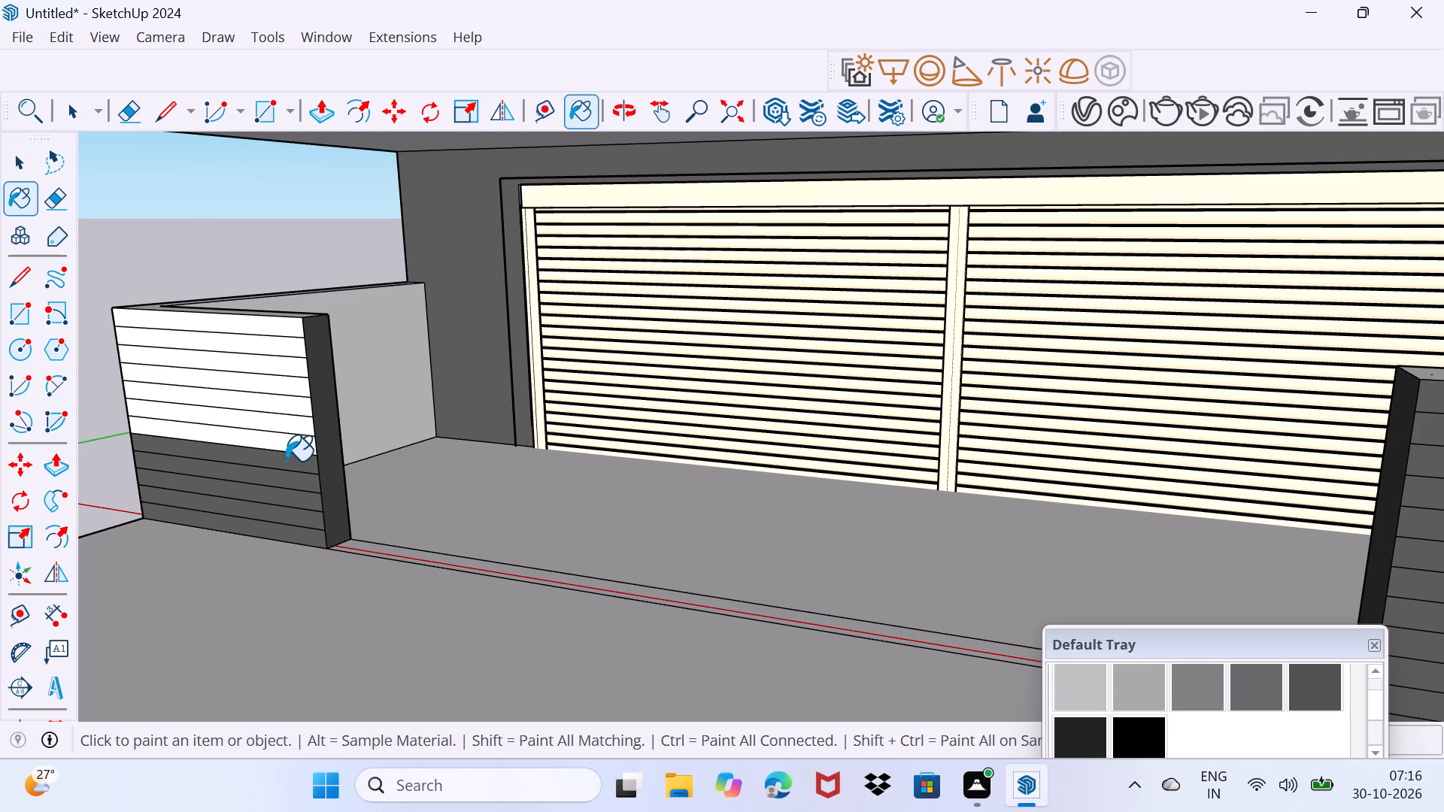
{"action": "left_click", "coordinate": [286, 453]}
{"action": "left_click", "coordinate": [286, 429]}
{"action": "left_click", "coordinate": [294, 441]}
{"action": "left_click", "coordinate": [289, 407]}
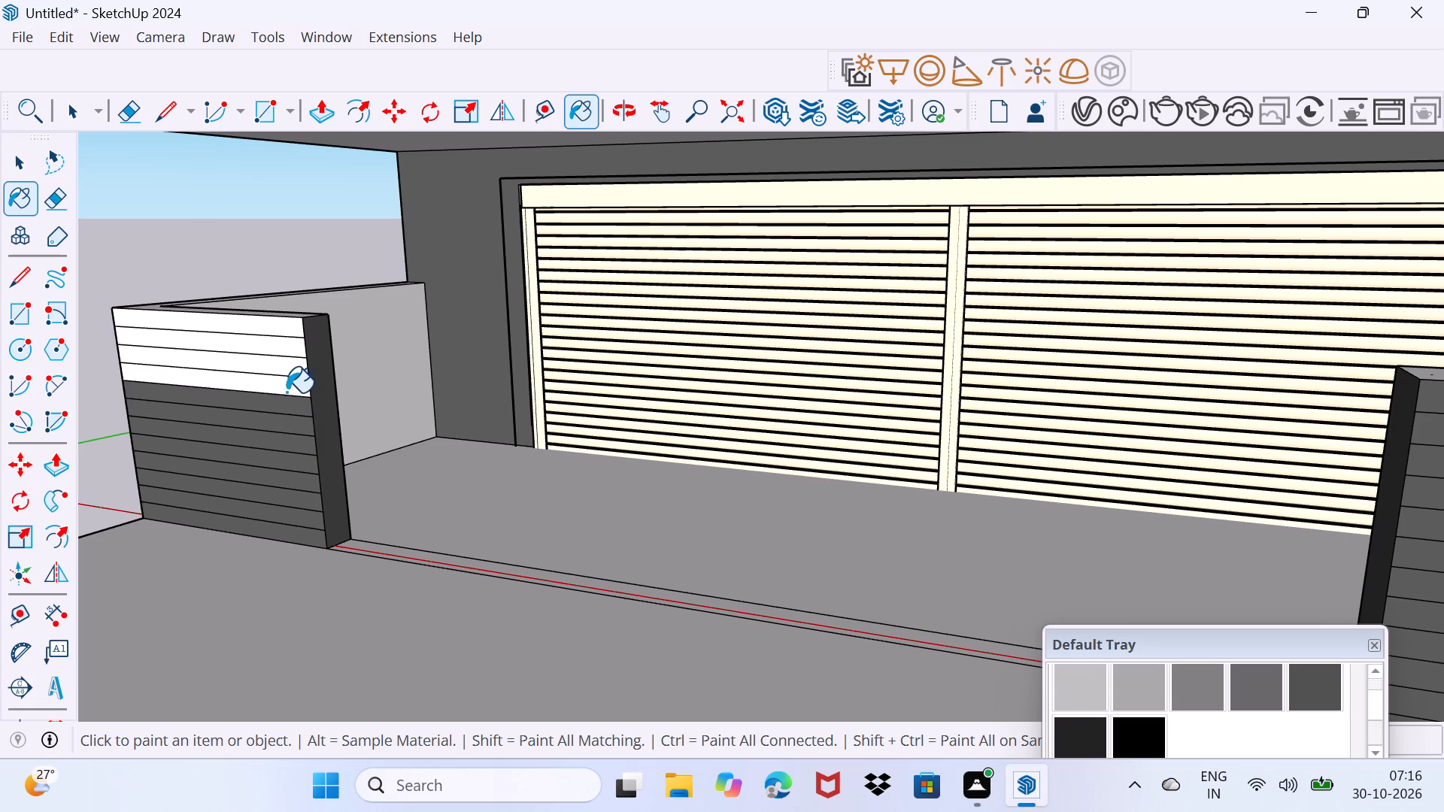
{"action": "left_click", "coordinate": [287, 380]}
{"action": "left_click", "coordinate": [286, 368]}
{"action": "left_click", "coordinate": [289, 345]}
{"action": "left_click", "coordinate": [284, 335]}
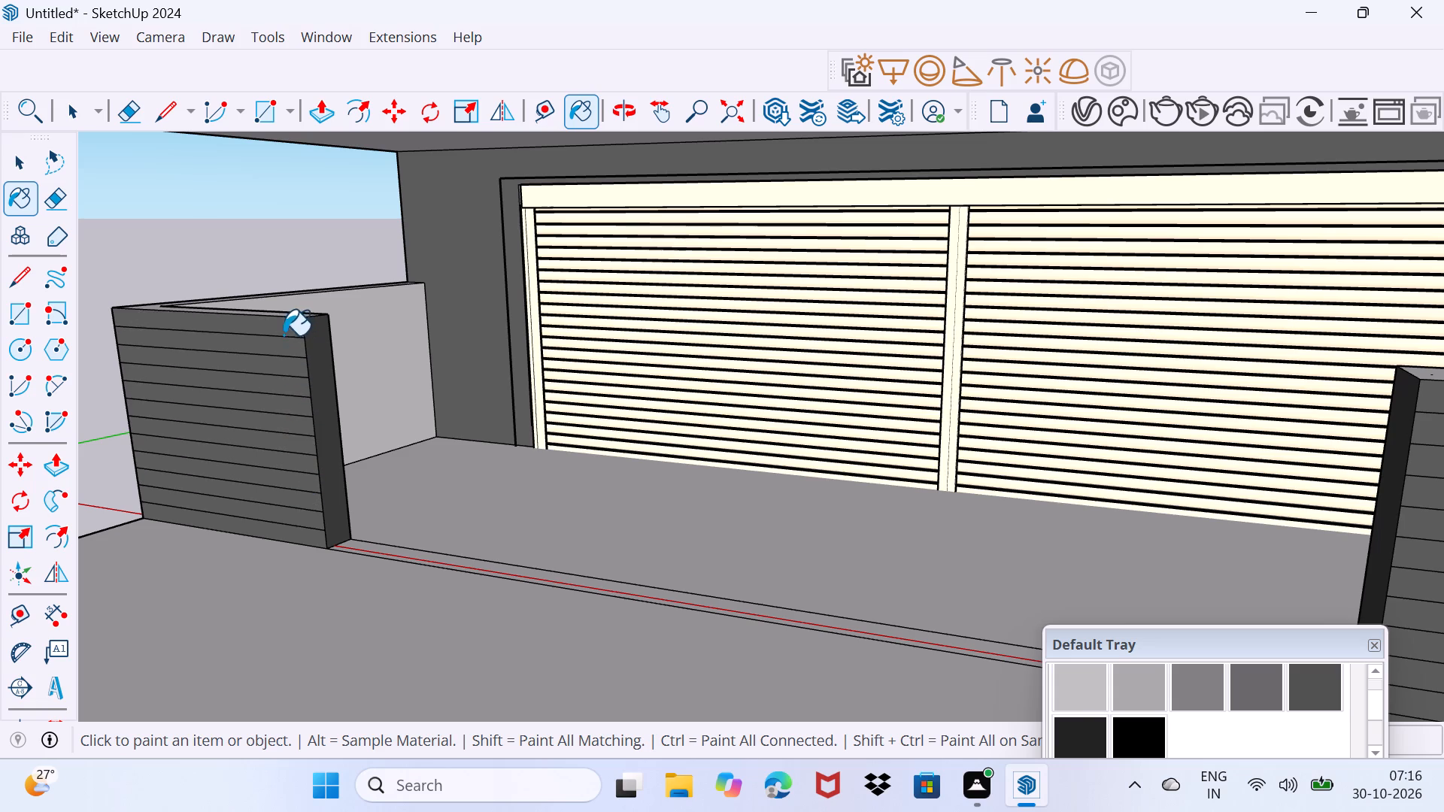
Paint the short boundary wall's outer side, top face and the return wall's inner face dark grey.
{"action": "middle_click_drag", "start_coordinate": [253, 351], "coordinate": [822, 307]}
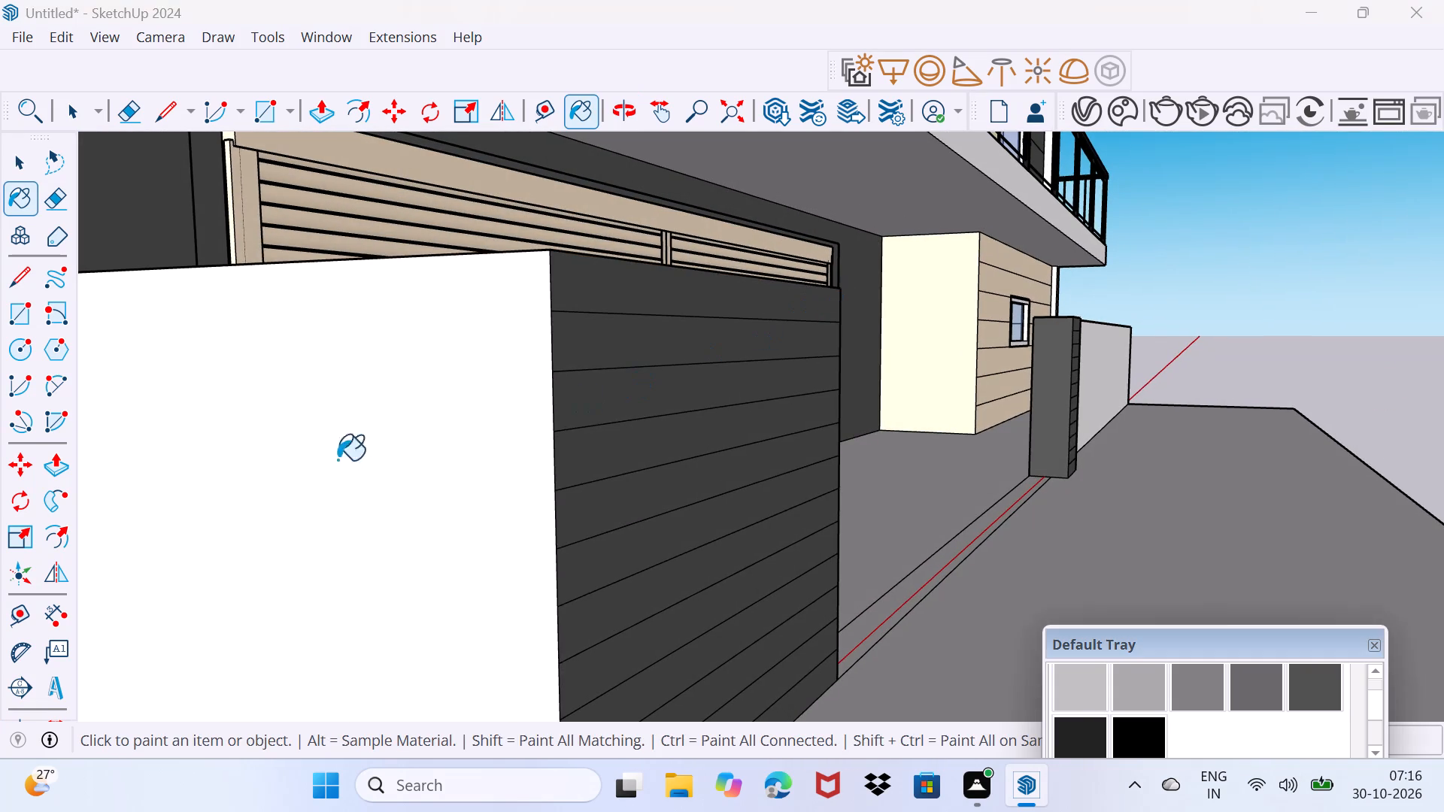
{"action": "left_click_drag", "start_coordinate": [342, 460], "coordinate": [354, 451]}
{"action": "middle_click_drag", "start_coordinate": [621, 368], "coordinate": [423, 621]}
{"action": "left_click", "coordinate": [407, 420]}
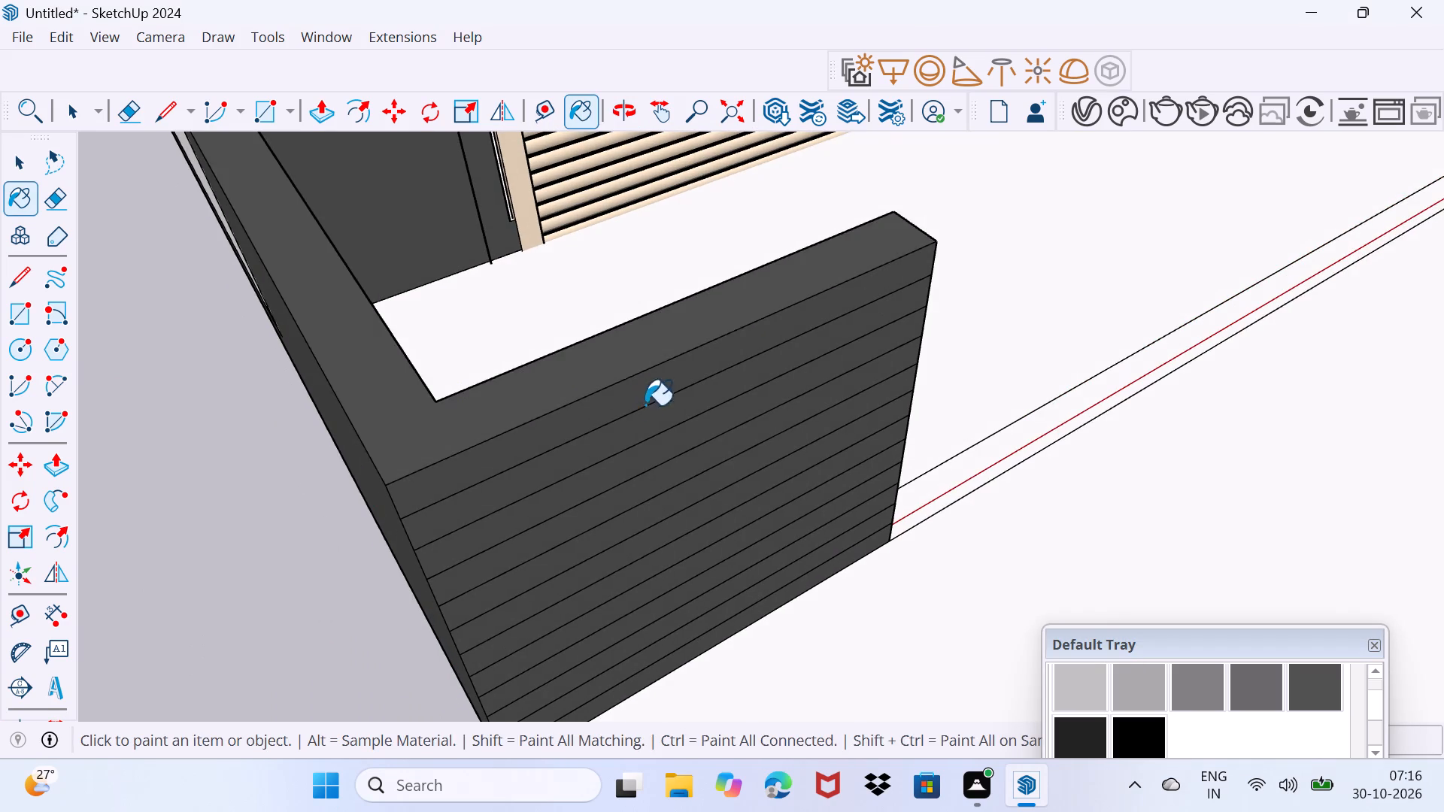
{"action": "middle_click_drag", "start_coordinate": [645, 405], "coordinate": [389, 481]}
{"action": "left_click", "coordinate": [588, 216]}
{"action": "key", "text": "space"}
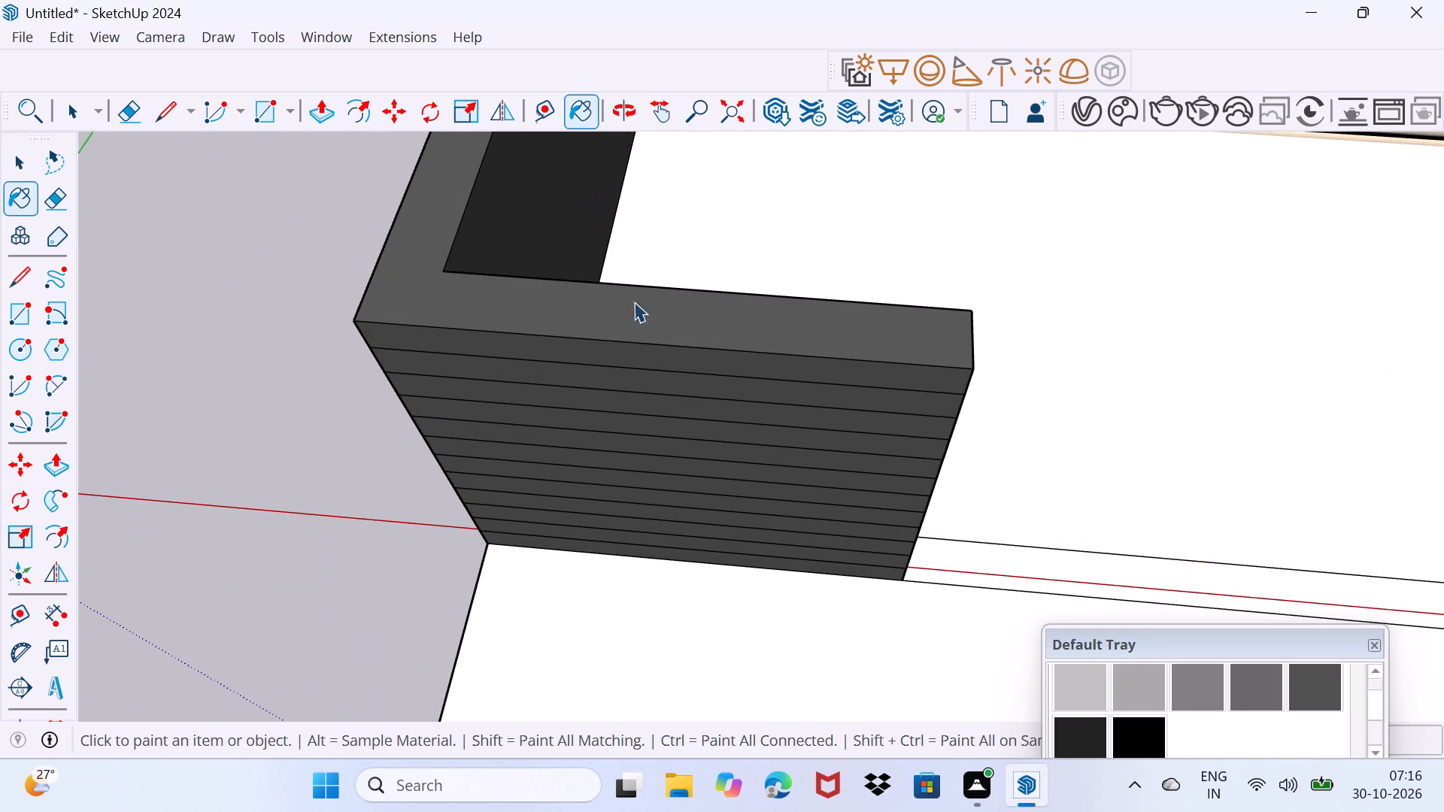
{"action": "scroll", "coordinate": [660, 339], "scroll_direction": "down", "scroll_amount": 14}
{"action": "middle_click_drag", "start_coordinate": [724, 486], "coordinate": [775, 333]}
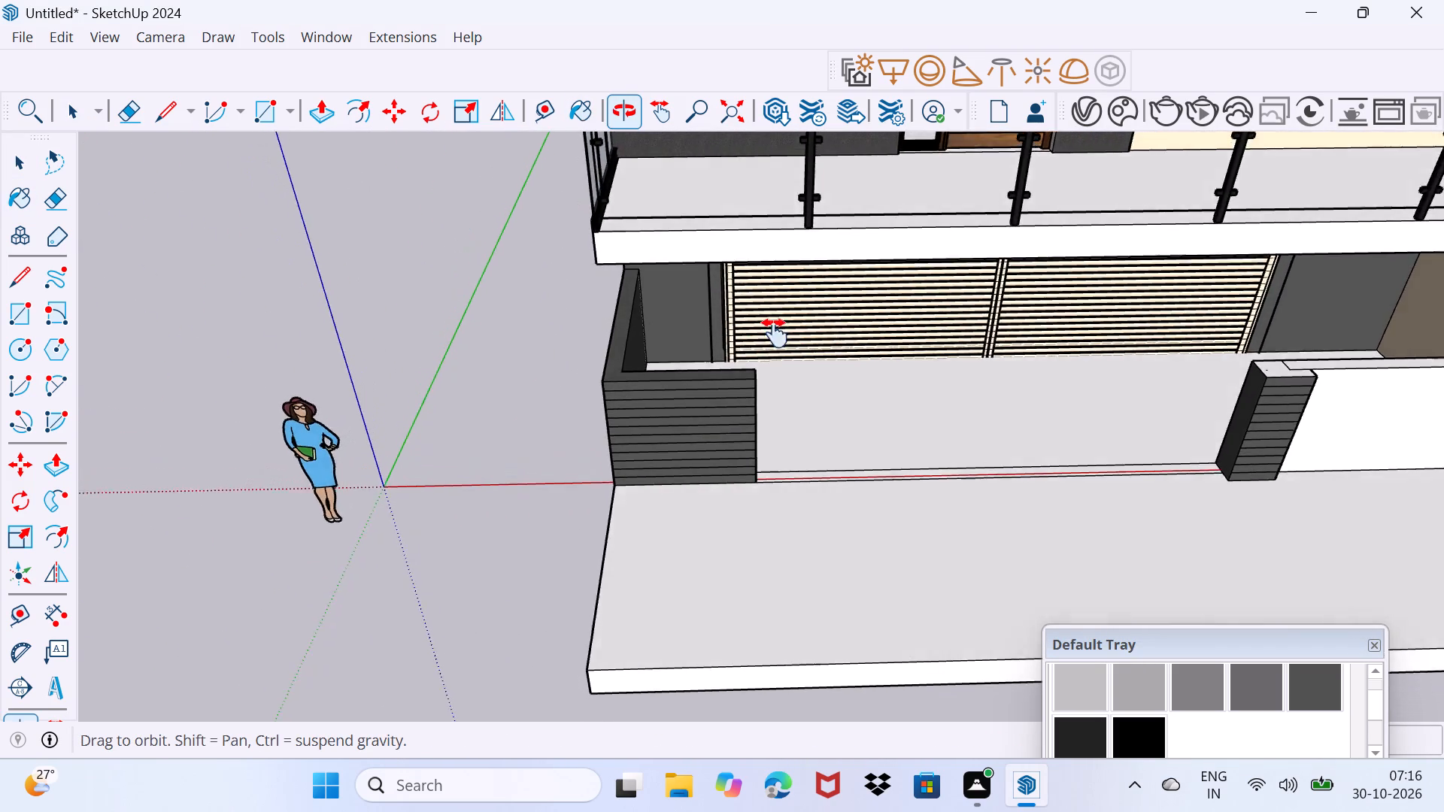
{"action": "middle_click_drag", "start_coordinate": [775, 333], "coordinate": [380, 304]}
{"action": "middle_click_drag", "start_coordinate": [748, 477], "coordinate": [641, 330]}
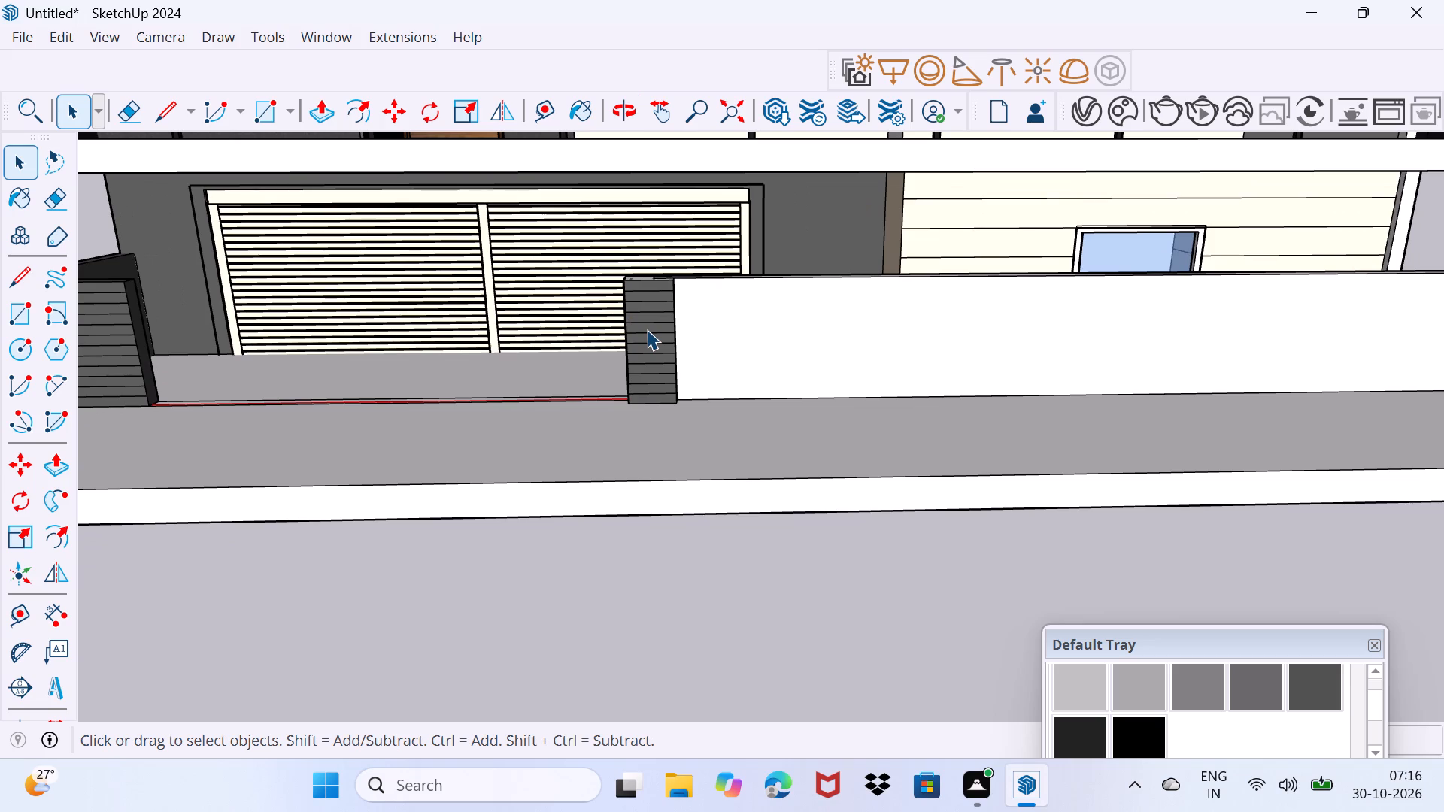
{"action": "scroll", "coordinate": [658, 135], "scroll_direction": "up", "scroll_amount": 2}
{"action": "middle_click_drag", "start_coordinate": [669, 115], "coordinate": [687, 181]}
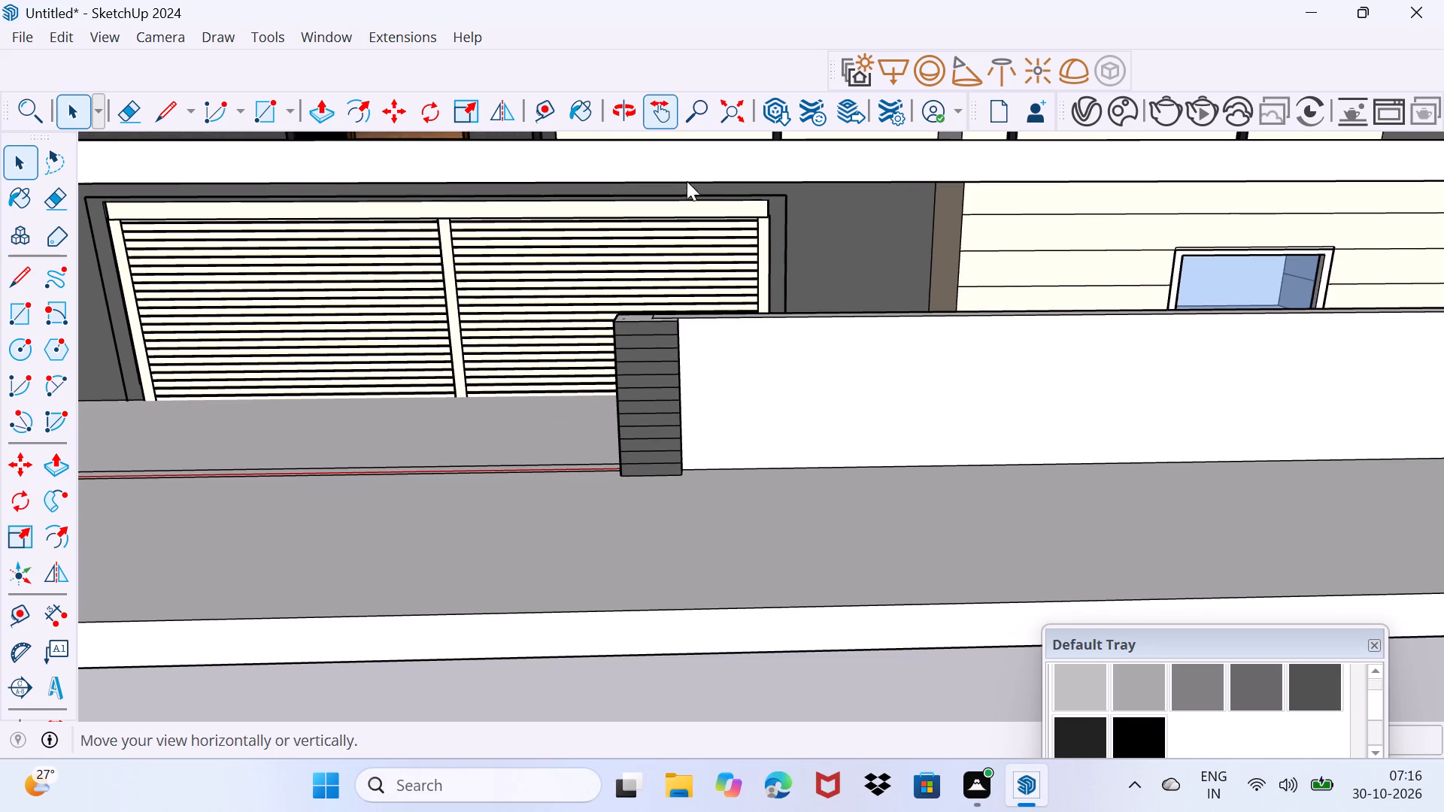
Paint the tops of the gate pillar and the long front boundary wall dark grey.
{"action": "middle_click_drag", "start_coordinate": [687, 181], "coordinate": [690, 192]}
{"action": "middle_click_drag", "start_coordinate": [678, 341], "coordinate": [687, 396]}
{"action": "scroll", "coordinate": [656, 342], "scroll_direction": "up", "scroll_amount": 1}
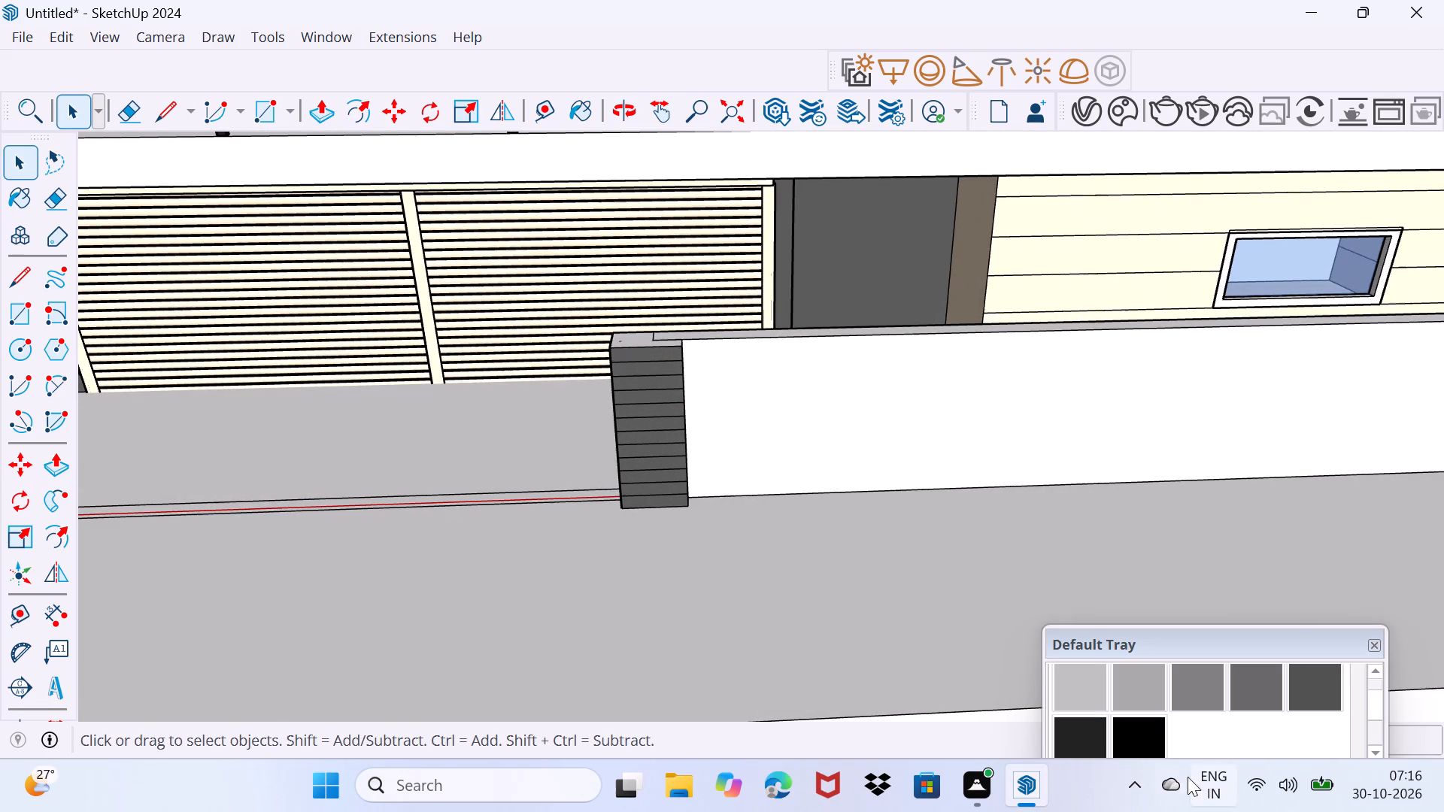
{"action": "left_click", "coordinate": [1330, 690]}
{"action": "left_click", "coordinate": [637, 345]}
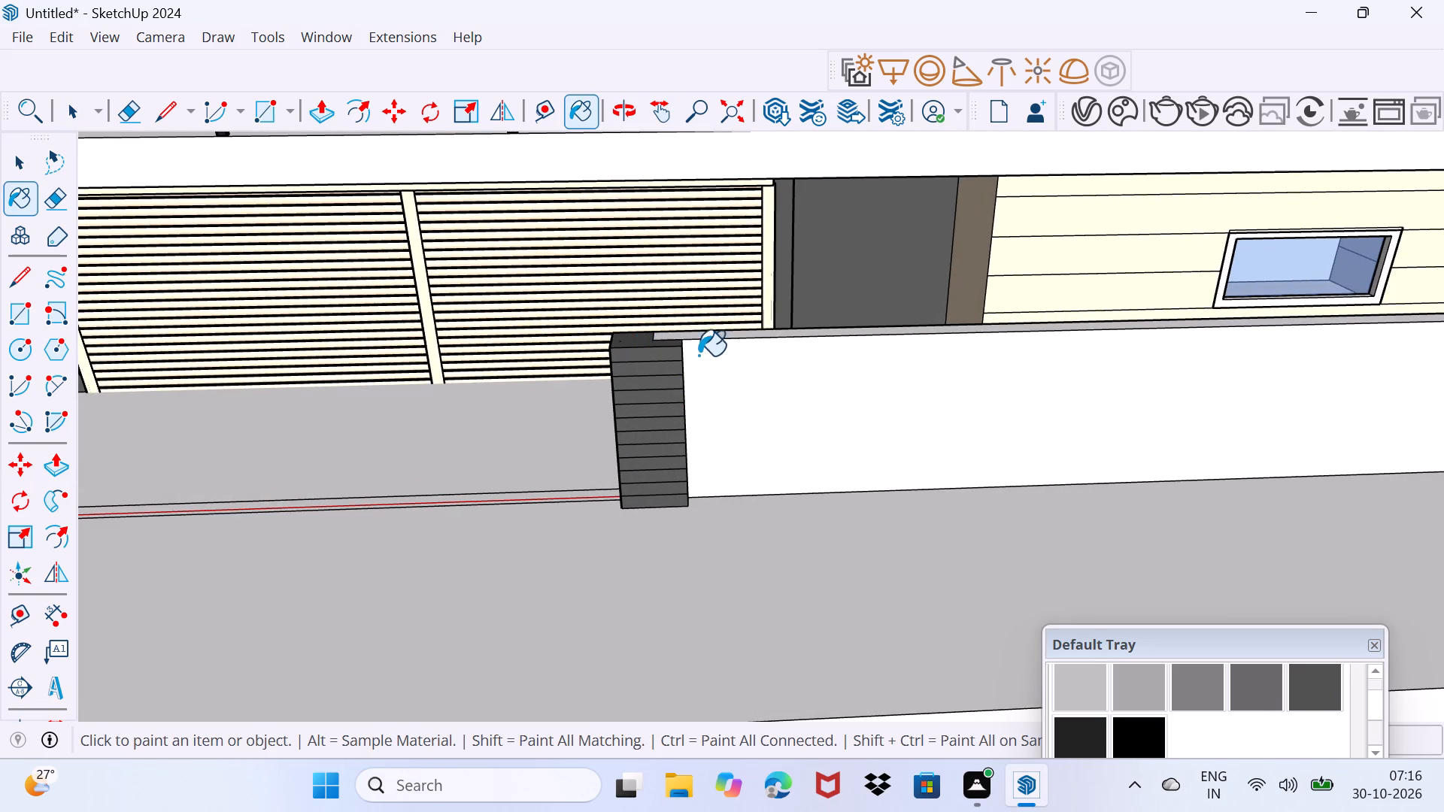
{"action": "left_click", "coordinate": [697, 336]}
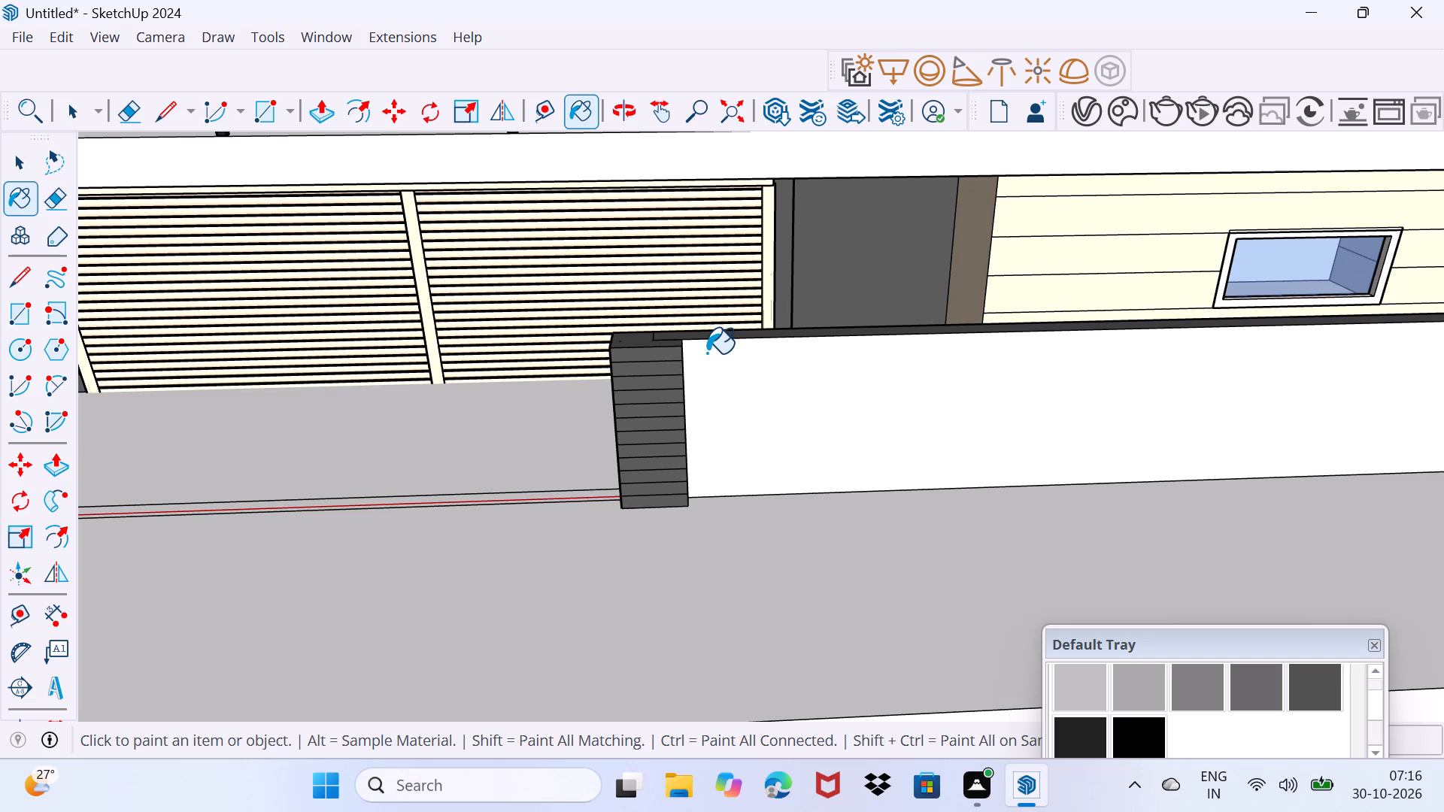
{"action": "key", "text": "space"}
Draw a full-height upright rectangle on the long boundary wall's front face, in front of the ground-floor window.
{"action": "middle_click_drag", "start_coordinate": [757, 443], "coordinate": [768, 332]}
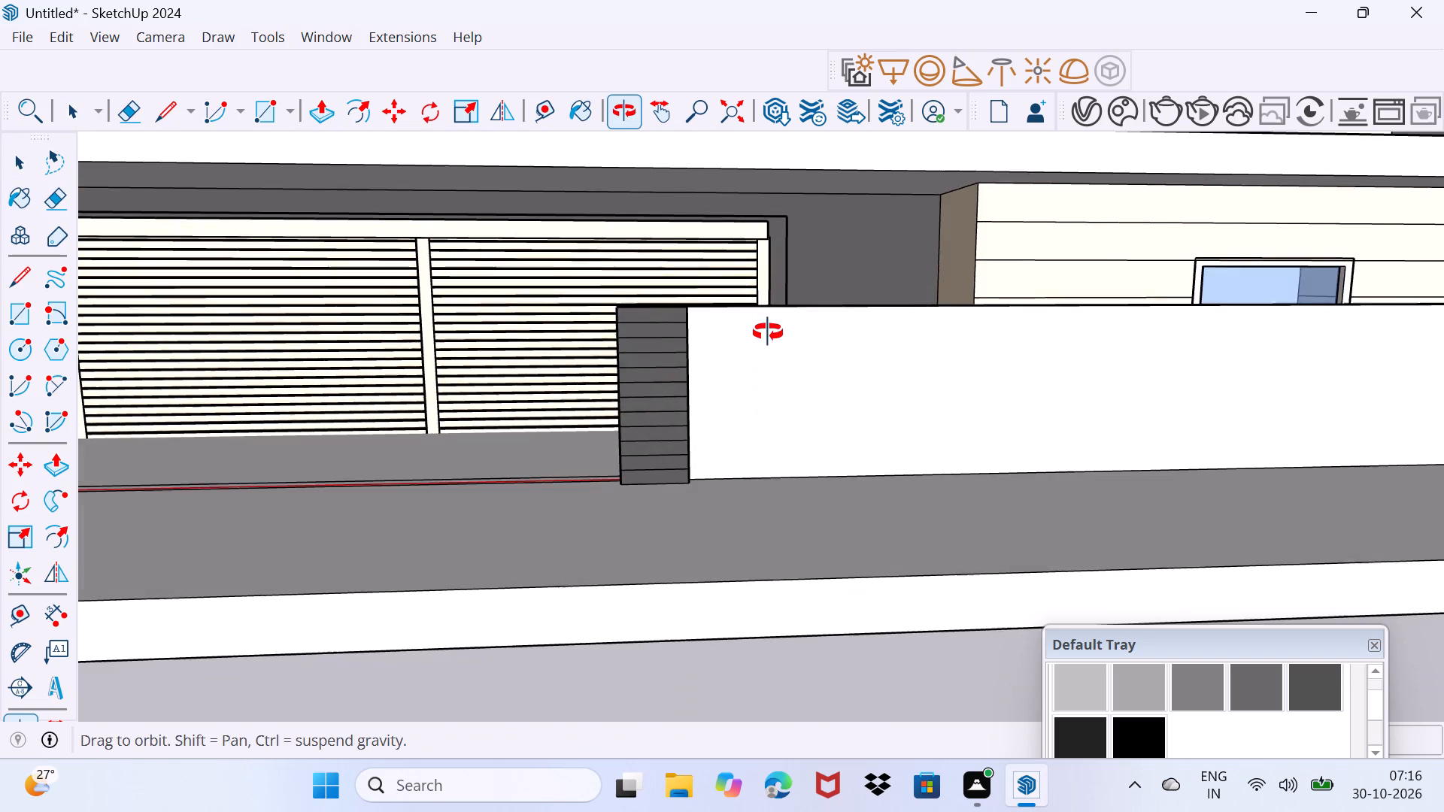
{"action": "middle_click_drag", "start_coordinate": [768, 332], "coordinate": [550, 289]}
{"action": "middle_click_drag", "start_coordinate": [717, 430], "coordinate": [721, 406]}
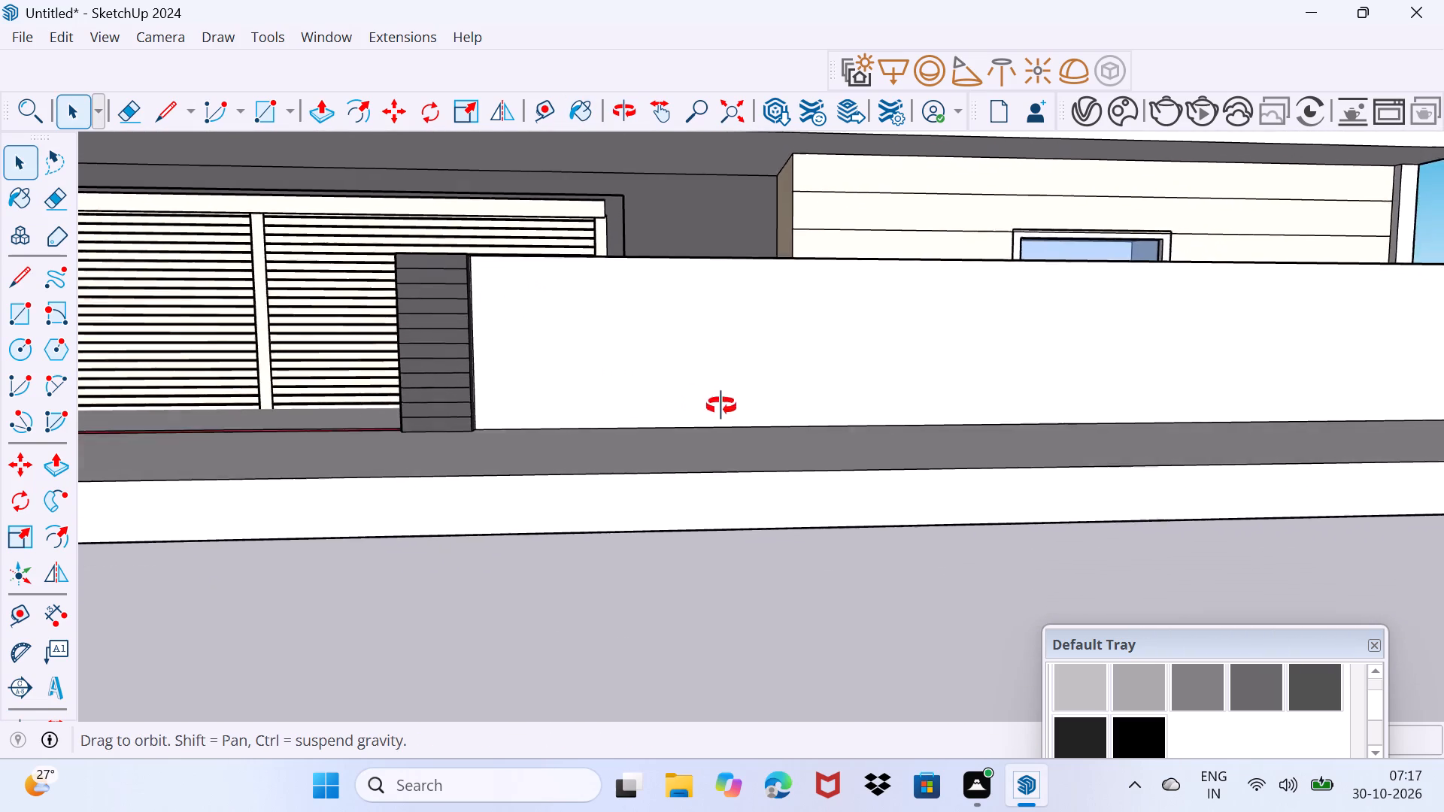
{"action": "middle_click_drag", "start_coordinate": [721, 406], "coordinate": [618, 471]}
{"action": "scroll", "coordinate": [661, 450], "scroll_direction": "up", "scroll_amount": 1}
{"action": "middle_click_drag", "start_coordinate": [663, 449], "coordinate": [678, 487]}
{"action": "scroll", "coordinate": [797, 356], "scroll_direction": "up", "scroll_amount": 1}
{"action": "middle_click_drag", "start_coordinate": [806, 354], "coordinate": [824, 391]}
{"action": "key", "text": "r"}
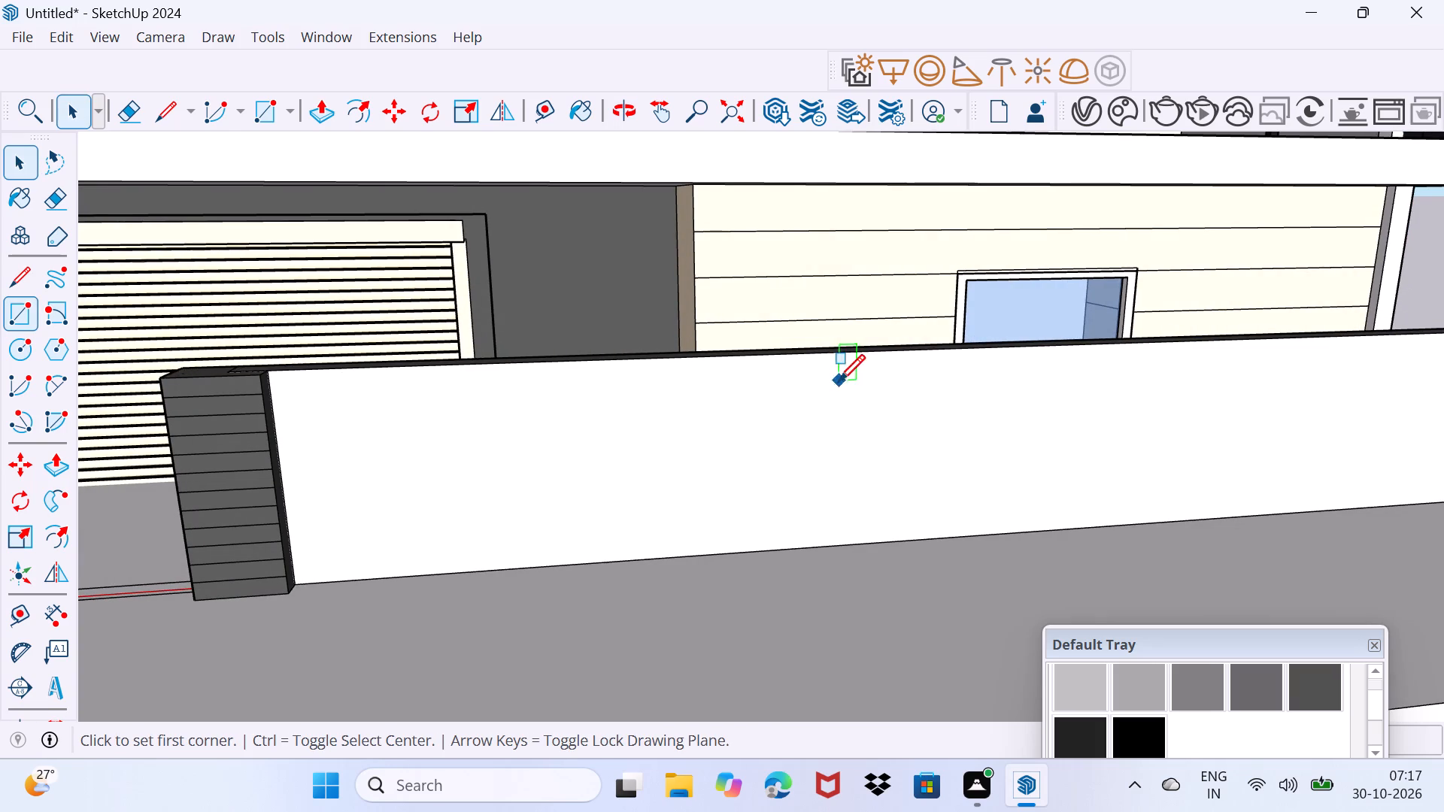
{"action": "left_click", "coordinate": [927, 356]}
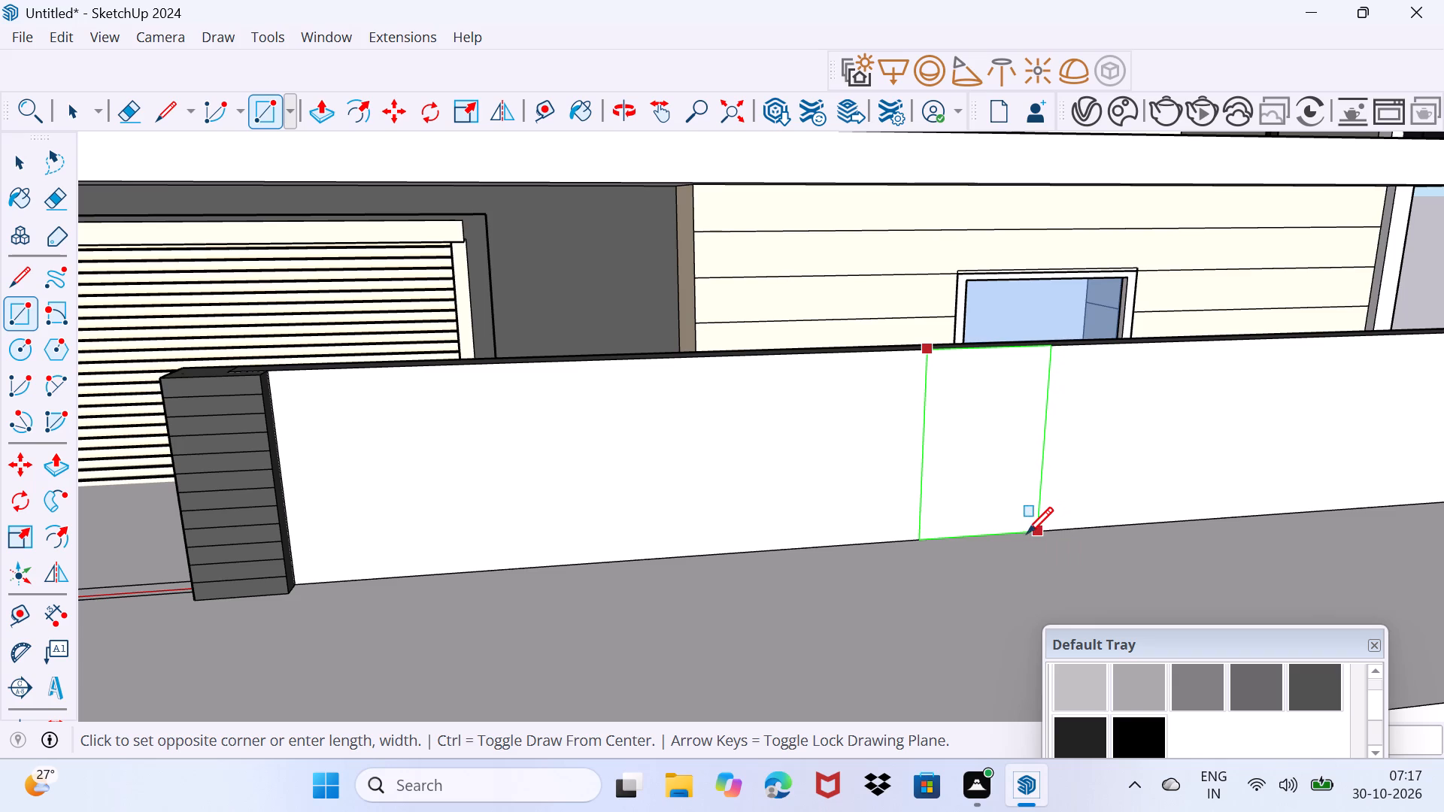
{"action": "left_click", "coordinate": [1022, 533]}
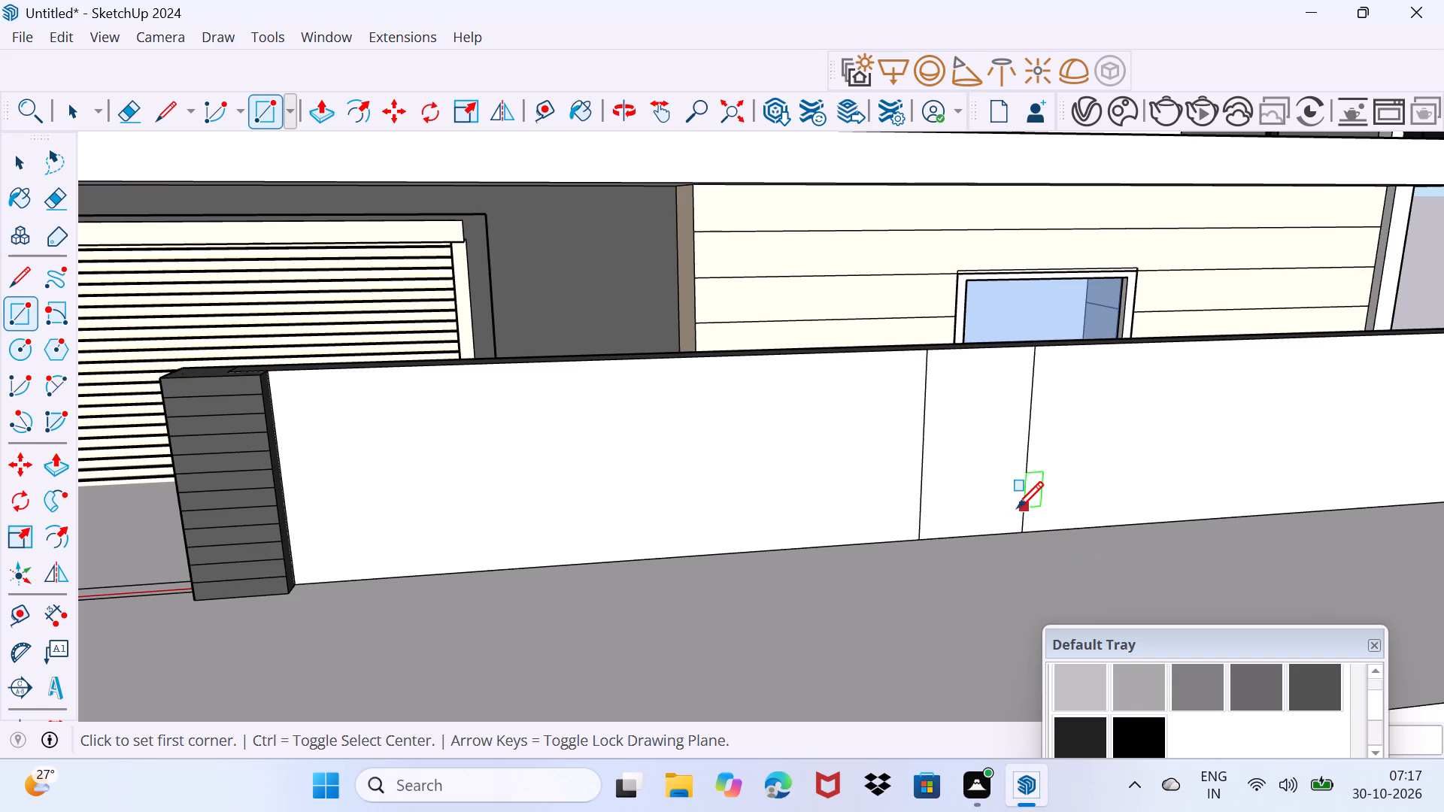
{"action": "key", "text": "space"}
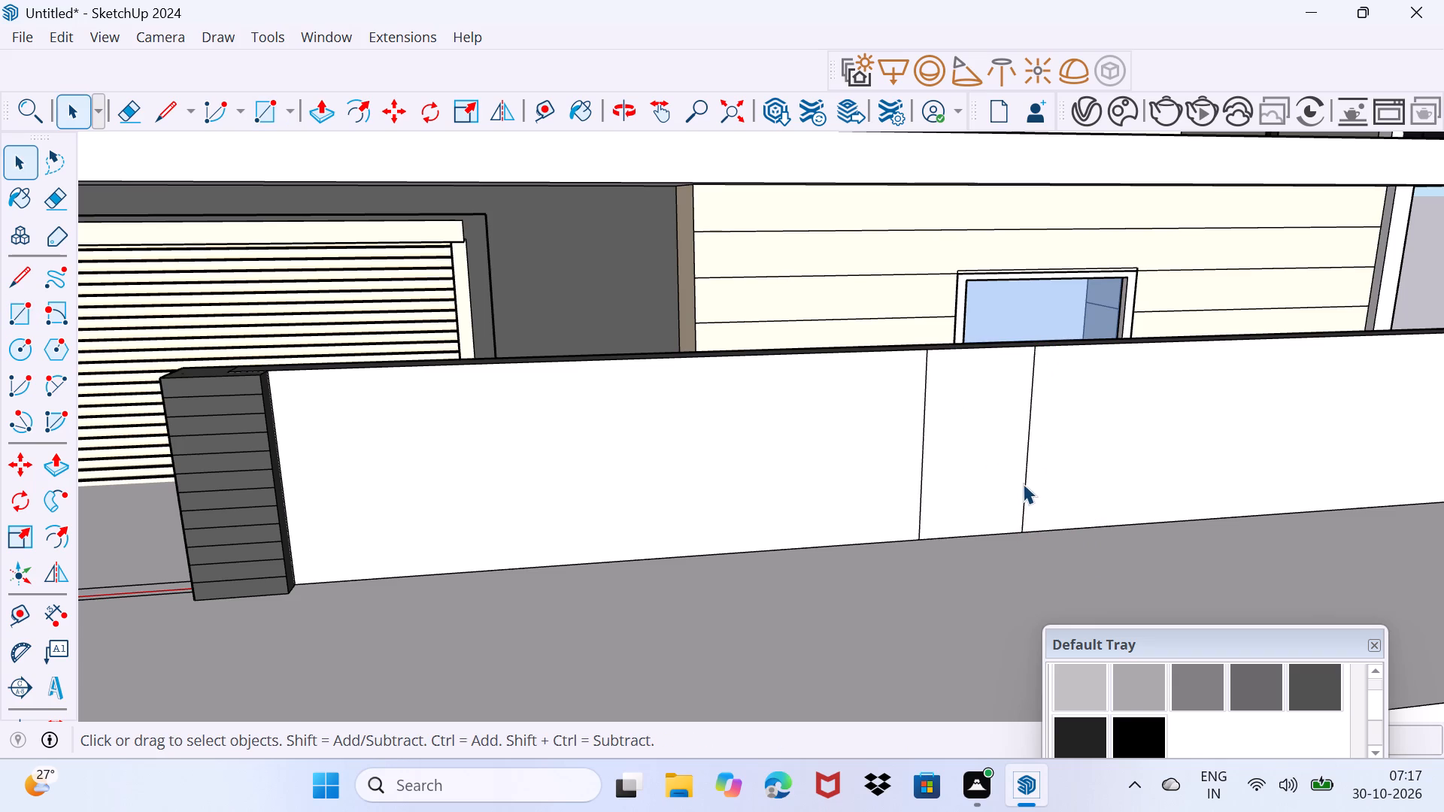
Copy the full-height rectangle's outline twice along the long wall toward its far end, leaving gaps between the panels.
{"action": "left_click", "coordinate": [1023, 483]}
{"action": "left_click", "coordinate": [919, 499], "text": "shift"}
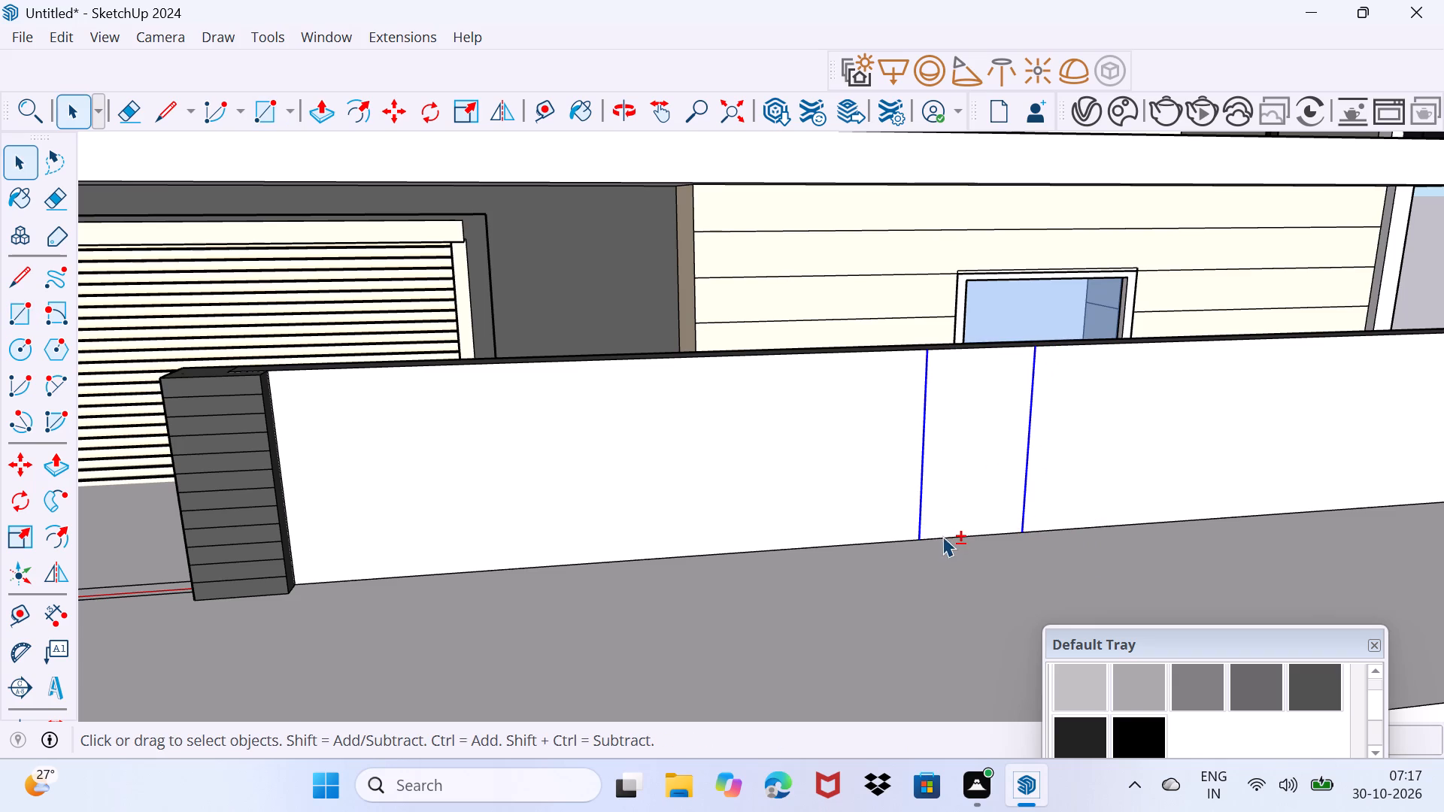
{"action": "left_click", "coordinate": [943, 536], "text": "shift"}
{"action": "left_click", "coordinate": [961, 346], "text": "shift"}
{"action": "key", "text": "m"}
{"action": "left_click", "coordinate": [1024, 535]}
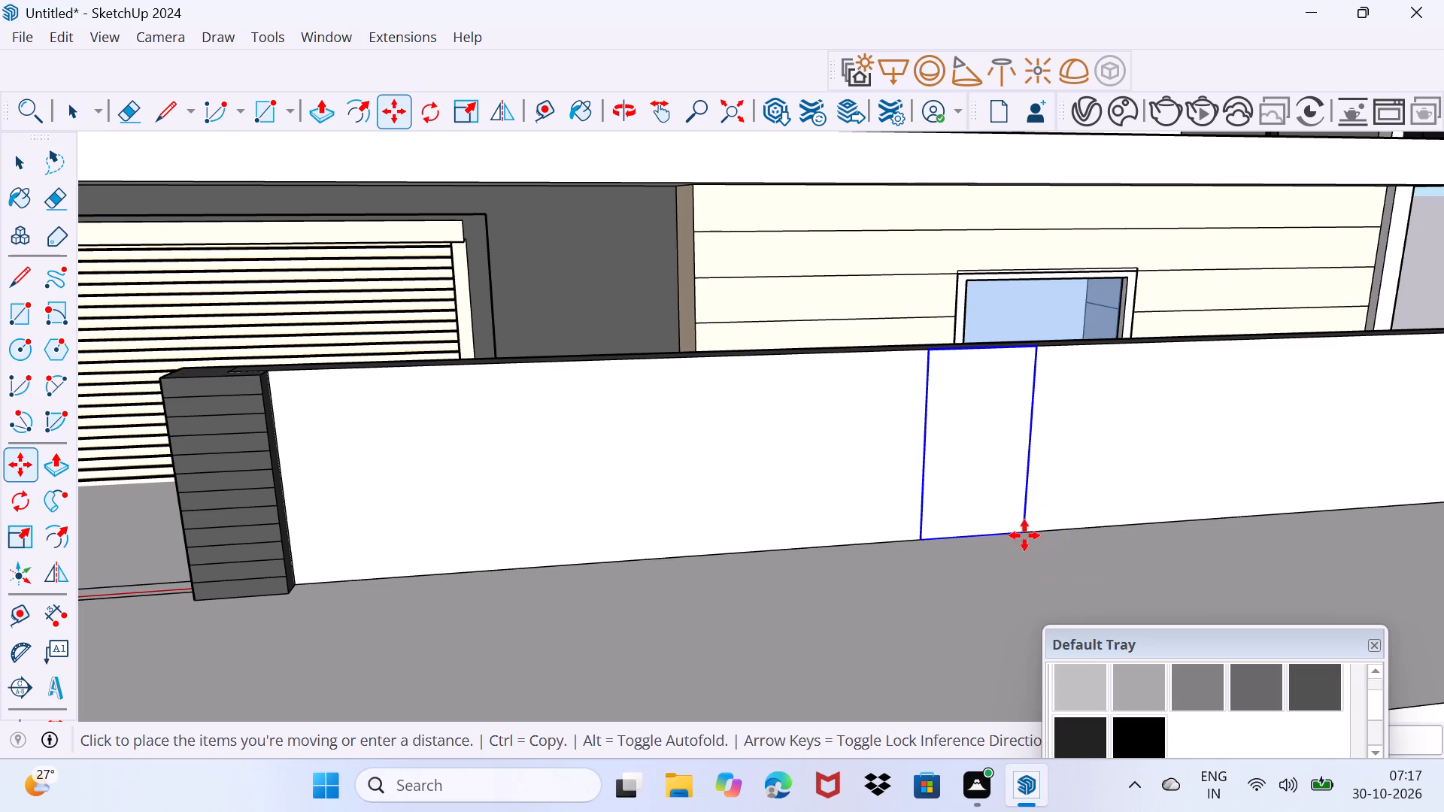
{"action": "middle_click_drag", "start_coordinate": [1159, 517], "coordinate": [844, 533]}
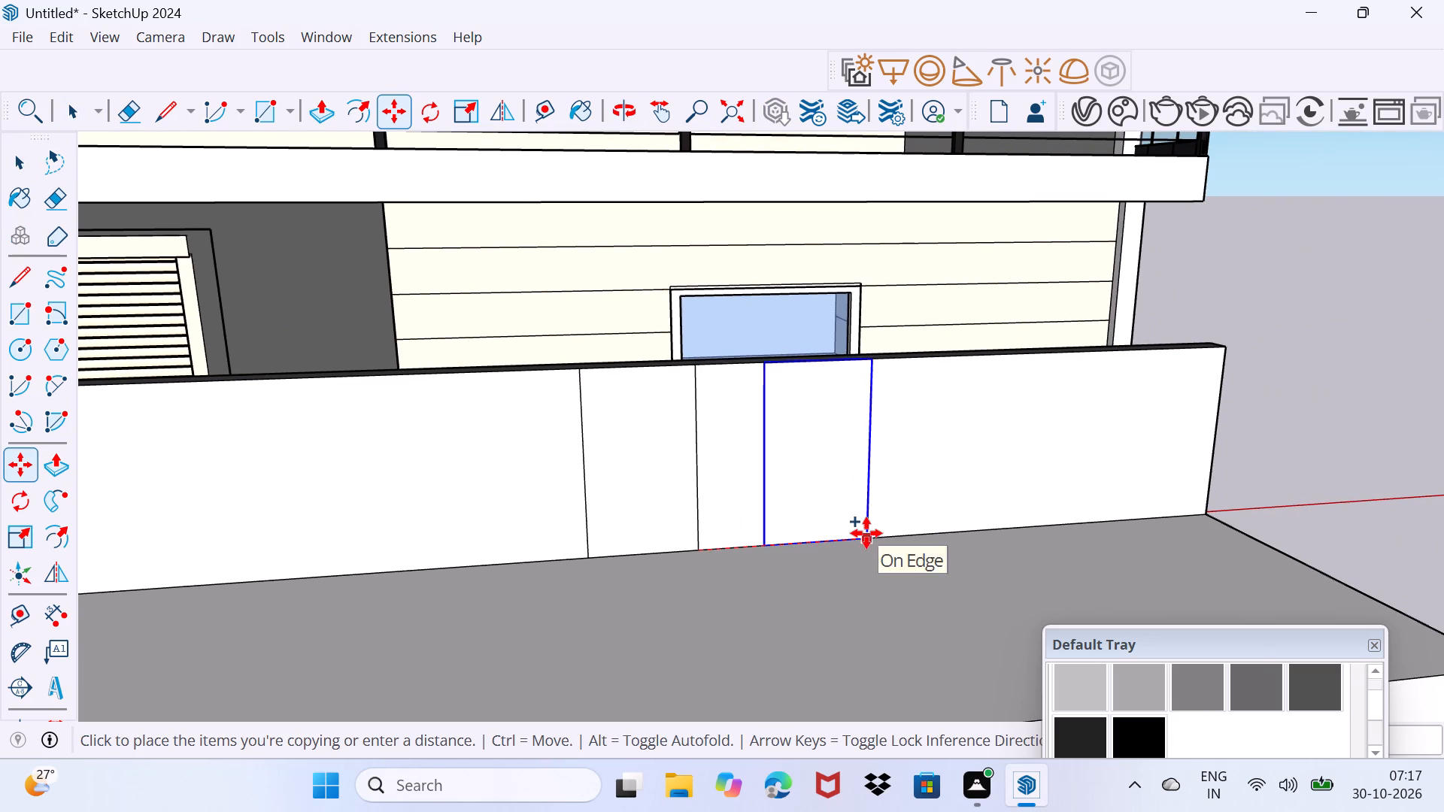
{"action": "left_click", "coordinate": [885, 533]}
{"action": "left_click", "coordinate": [886, 540]}
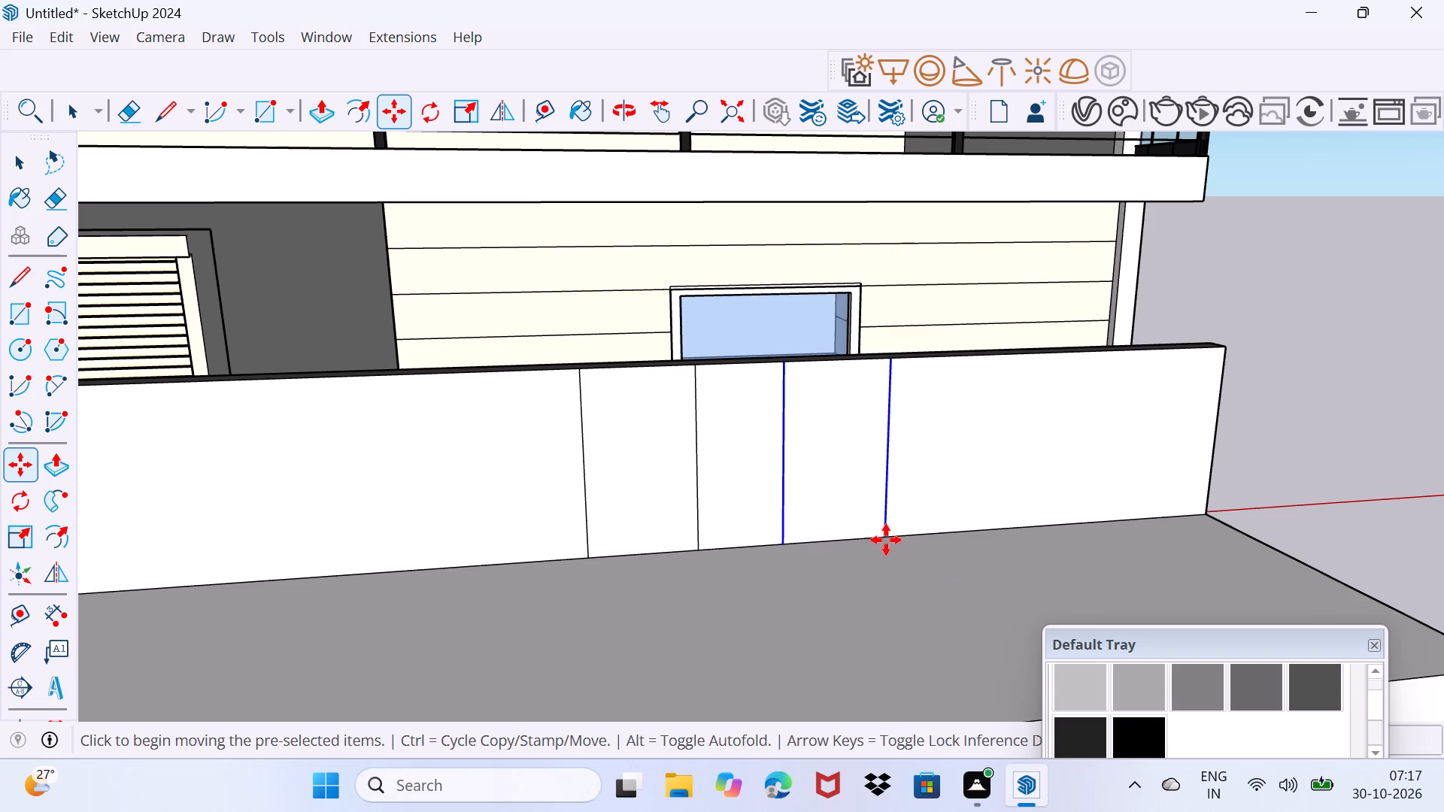
{"action": "left_click", "coordinate": [1056, 527]}
{"action": "key", "text": "space"}
Push/Pull the three full-height panels slightly outward from the long wall's front face by the same amount.
{"action": "scroll", "coordinate": [796, 457], "scroll_direction": "down", "scroll_amount": 2}
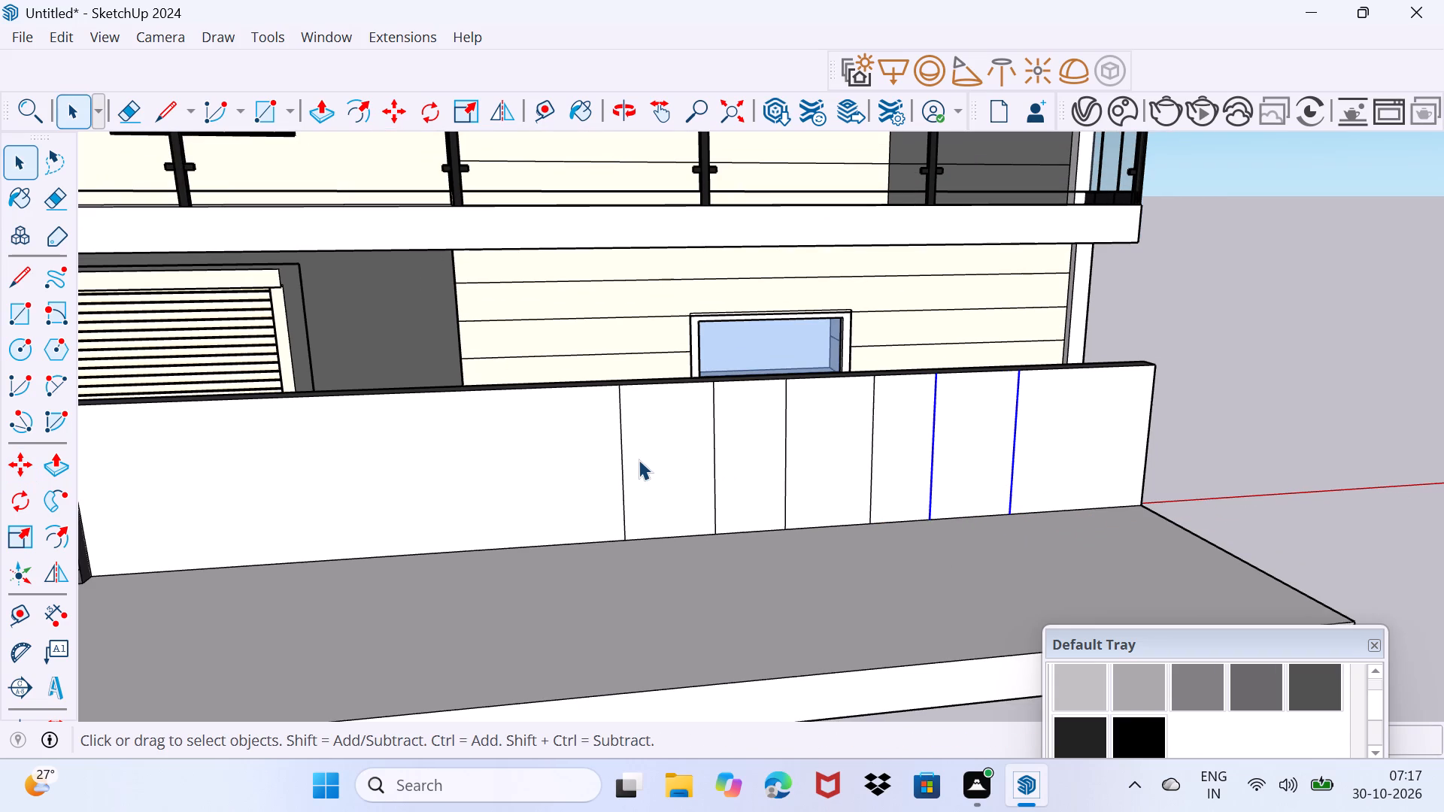
{"action": "left_click", "coordinate": [639, 459]}
{"action": "key", "text": "p"}
{"action": "left_click", "coordinate": [639, 459]}
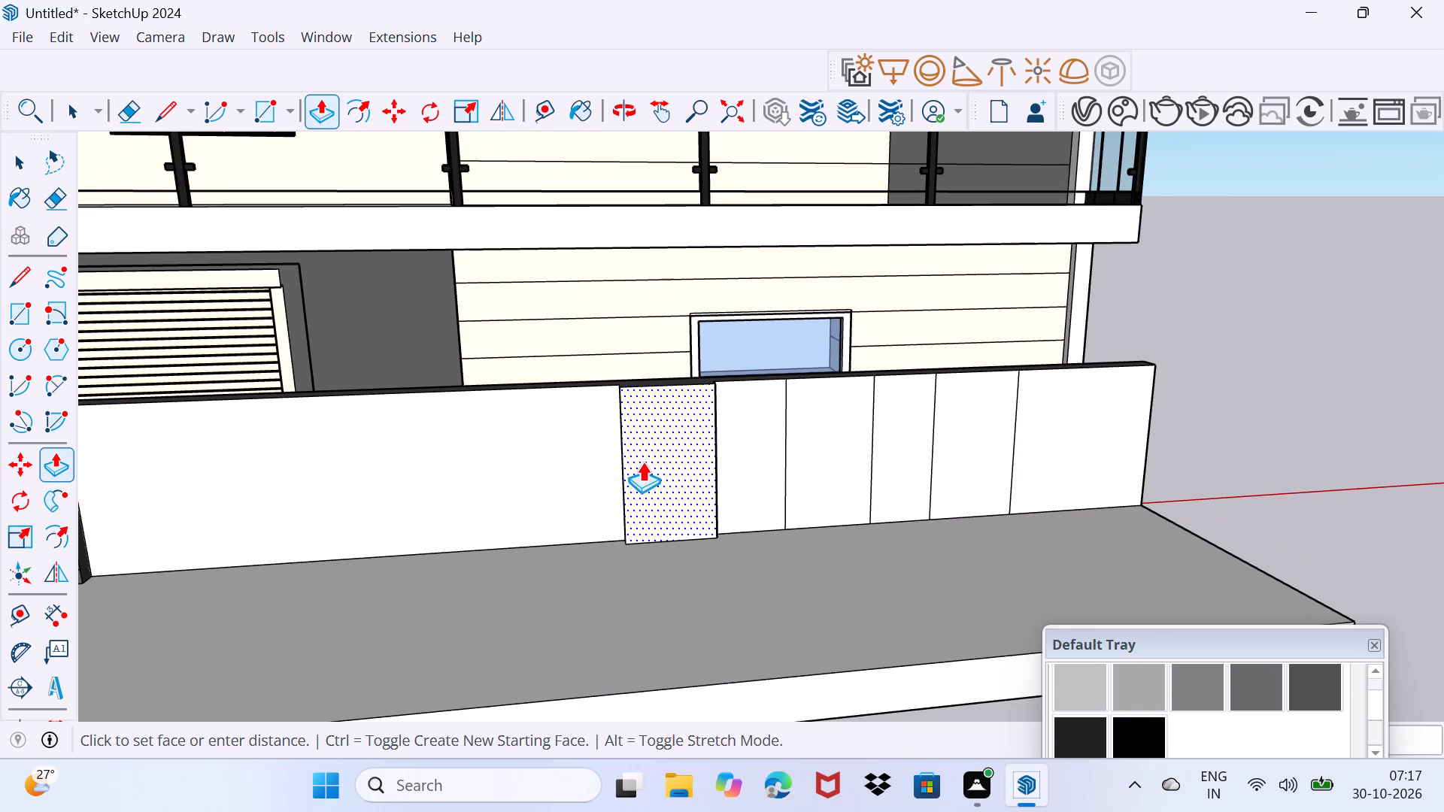
{"action": "middle_click_drag", "start_coordinate": [642, 462], "coordinate": [759, 479]}
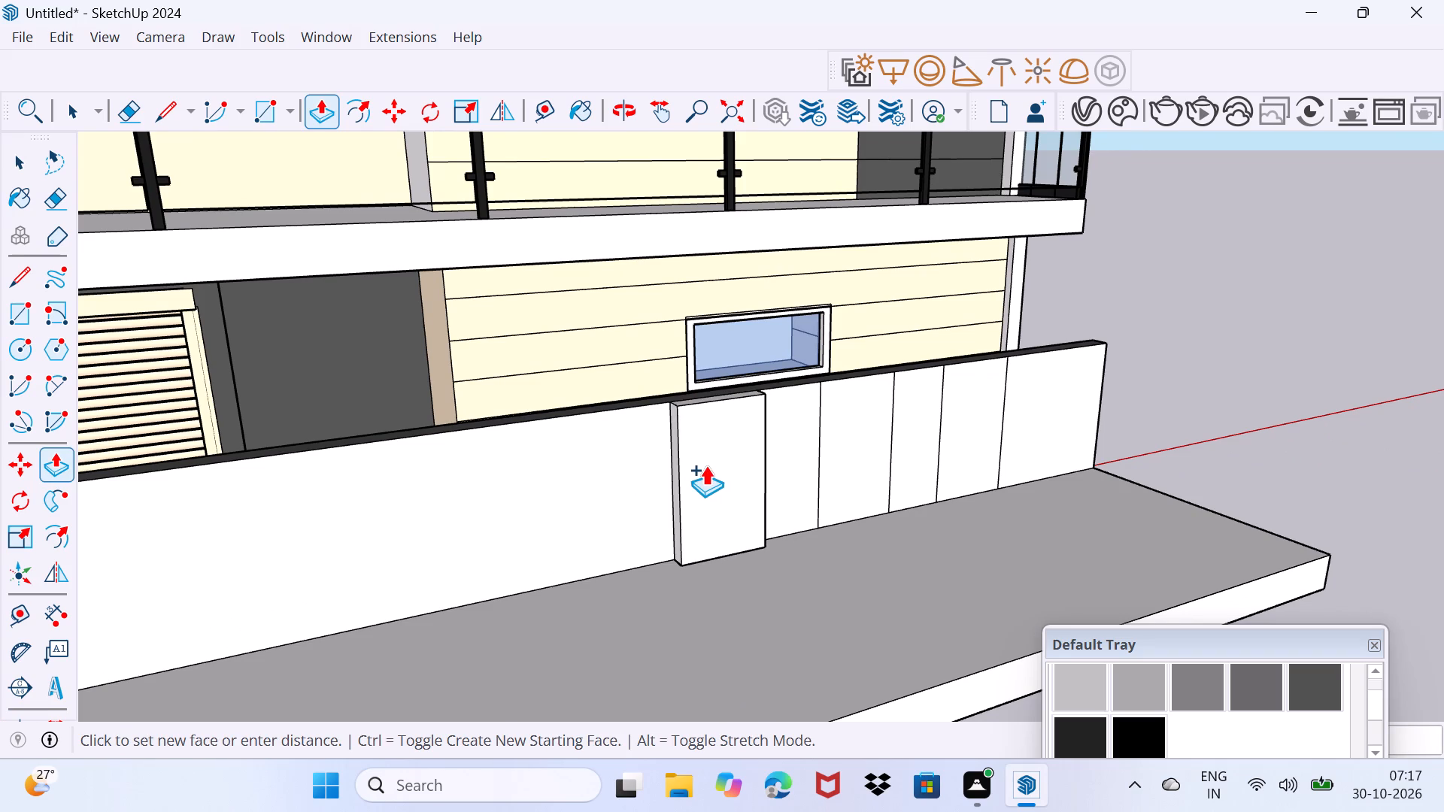
{"action": "left_click", "coordinate": [701, 462]}
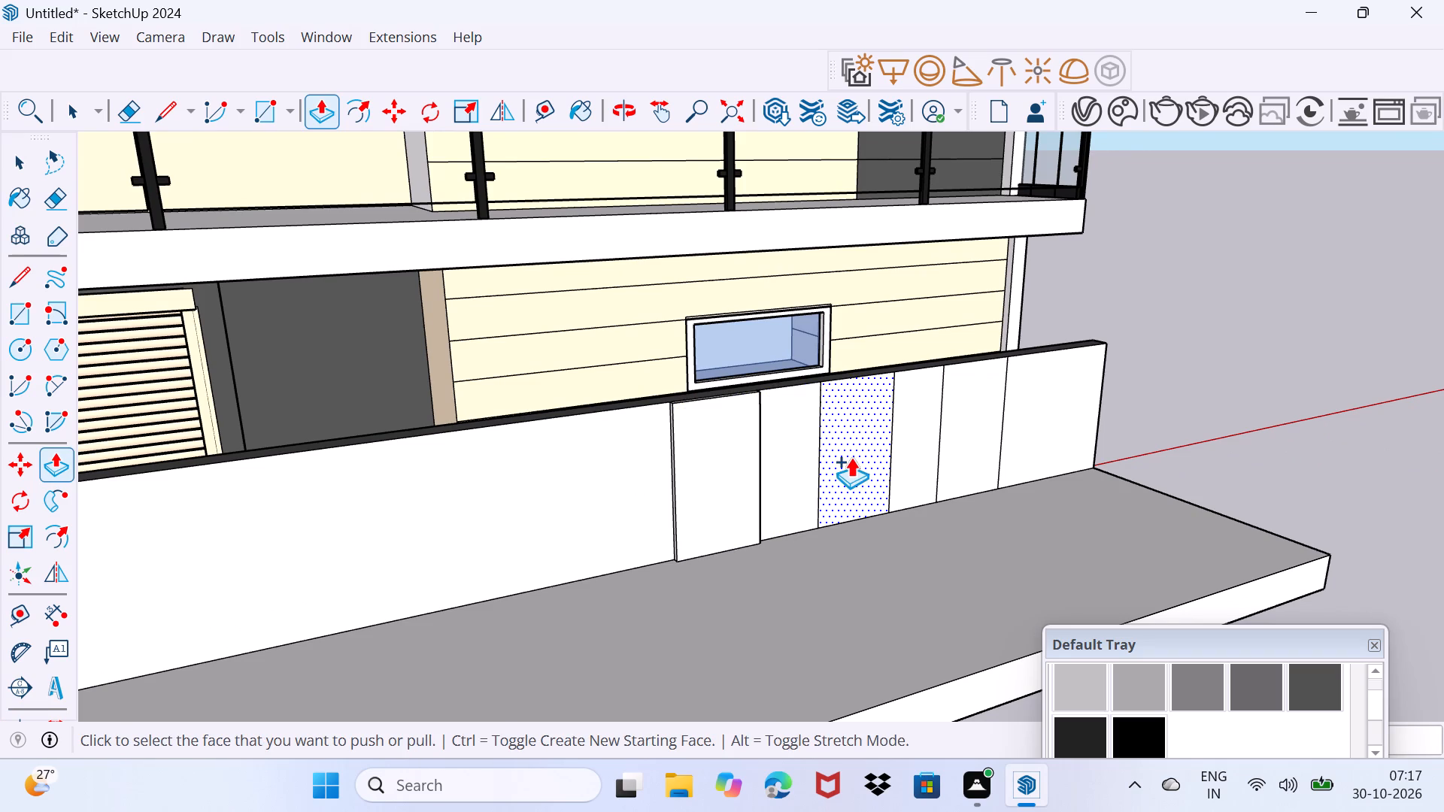
{"action": "left_click", "coordinate": [851, 457]}
{"action": "left_click", "coordinate": [739, 471]}
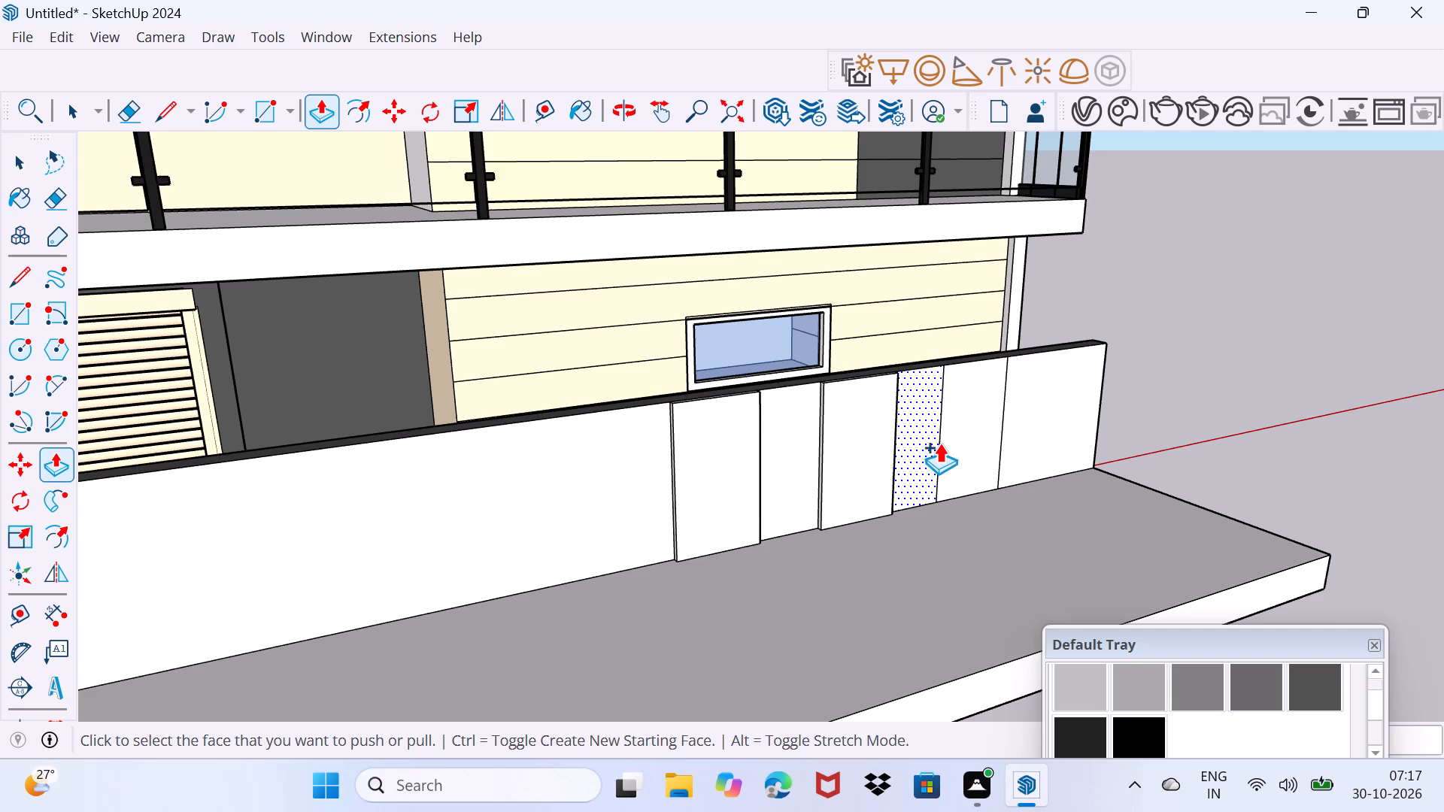
{"action": "left_click", "coordinate": [968, 436]}
{"action": "left_click", "coordinate": [875, 456]}
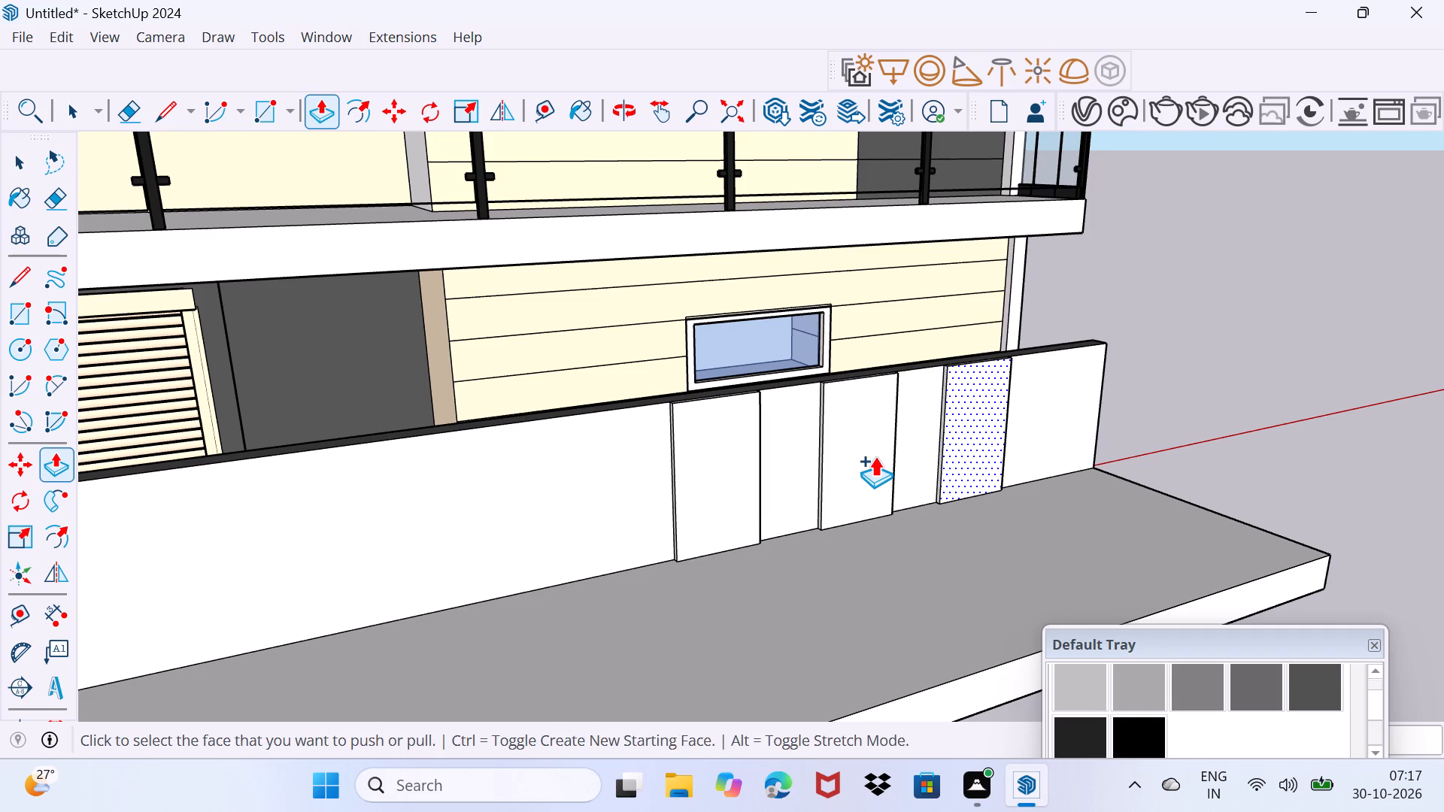
{"action": "key", "text": "space"}
Draw a narrow upright rectangle in the middle of the raised panel nearest the gate.
{"action": "left_click_drag", "start_coordinate": [857, 470], "coordinate": [863, 455]}
{"action": "middle_click_drag", "start_coordinate": [860, 430], "coordinate": [813, 375]}
{"action": "scroll", "coordinate": [636, 486], "scroll_direction": "up", "scroll_amount": 1}
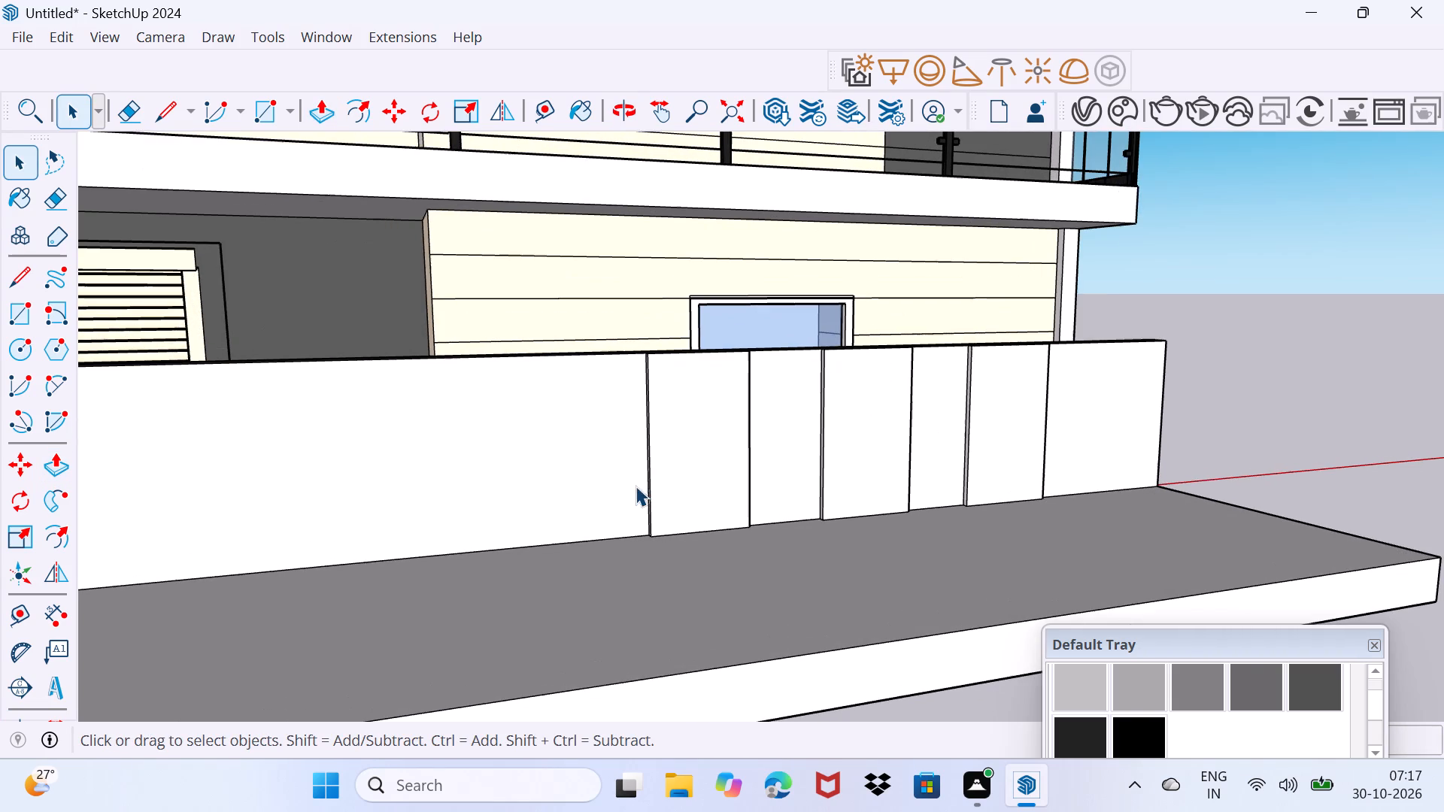
{"action": "key", "text": "r"}
{"action": "left_click", "coordinate": [672, 408]}
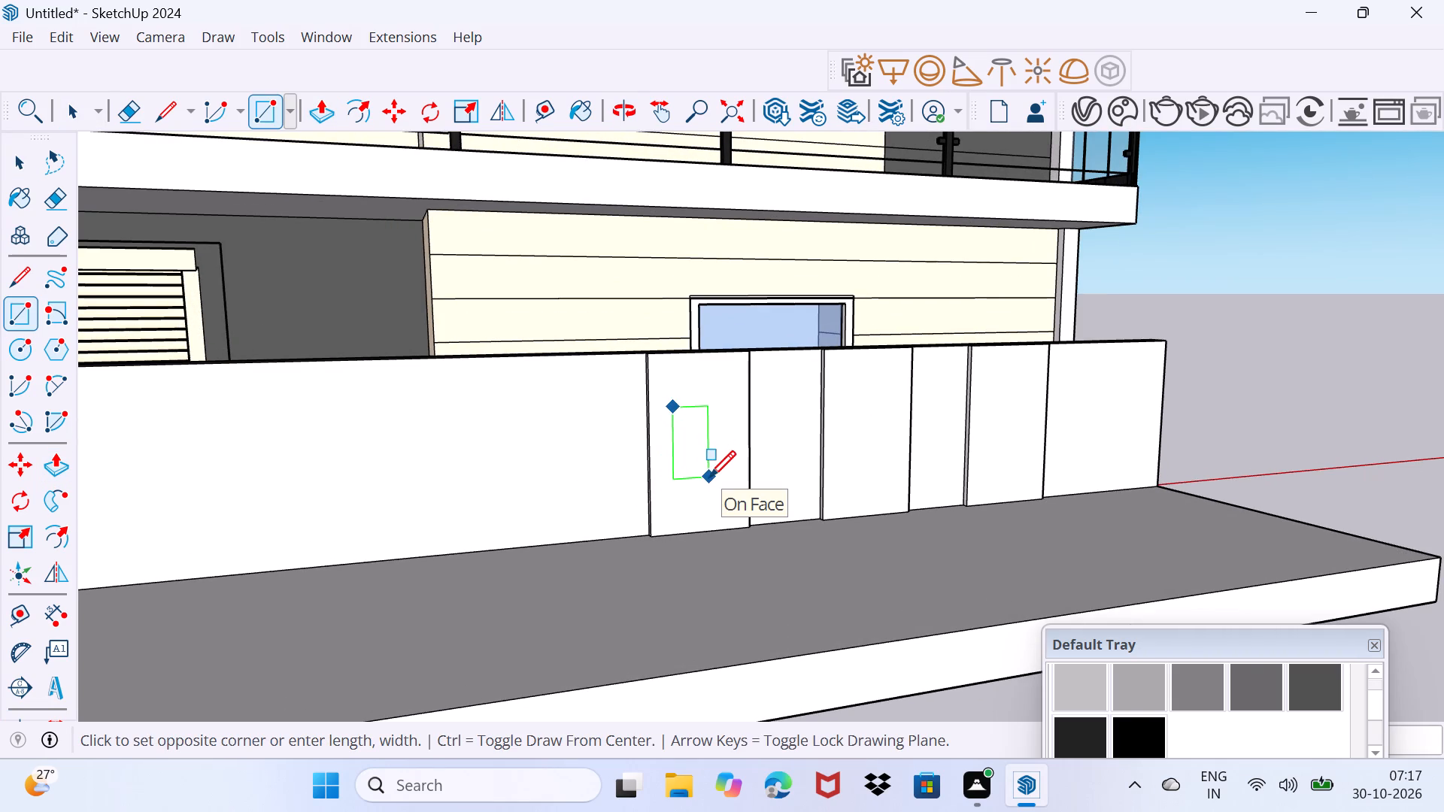
{"action": "key", "text": "Escape"}
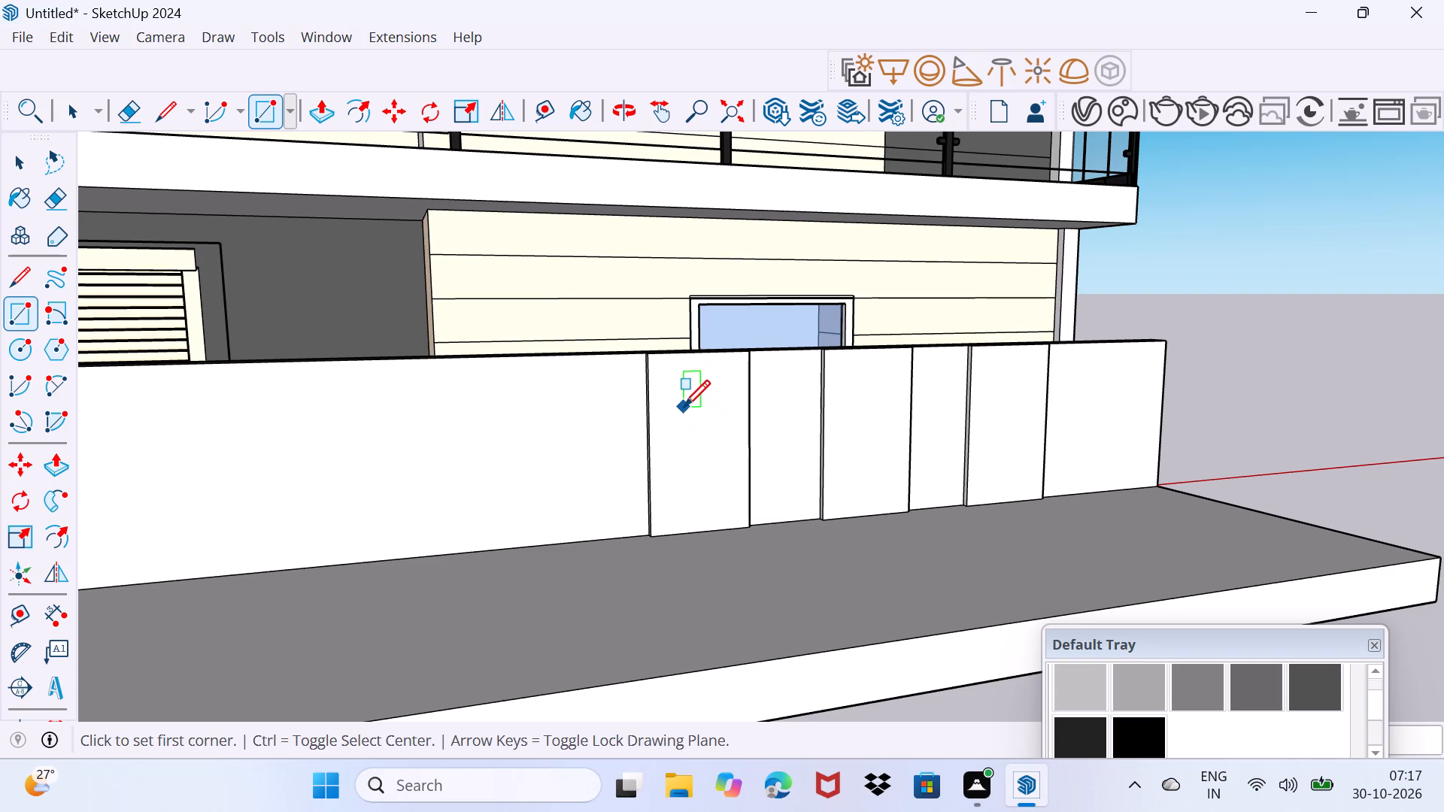
{"action": "left_click", "coordinate": [686, 399]}
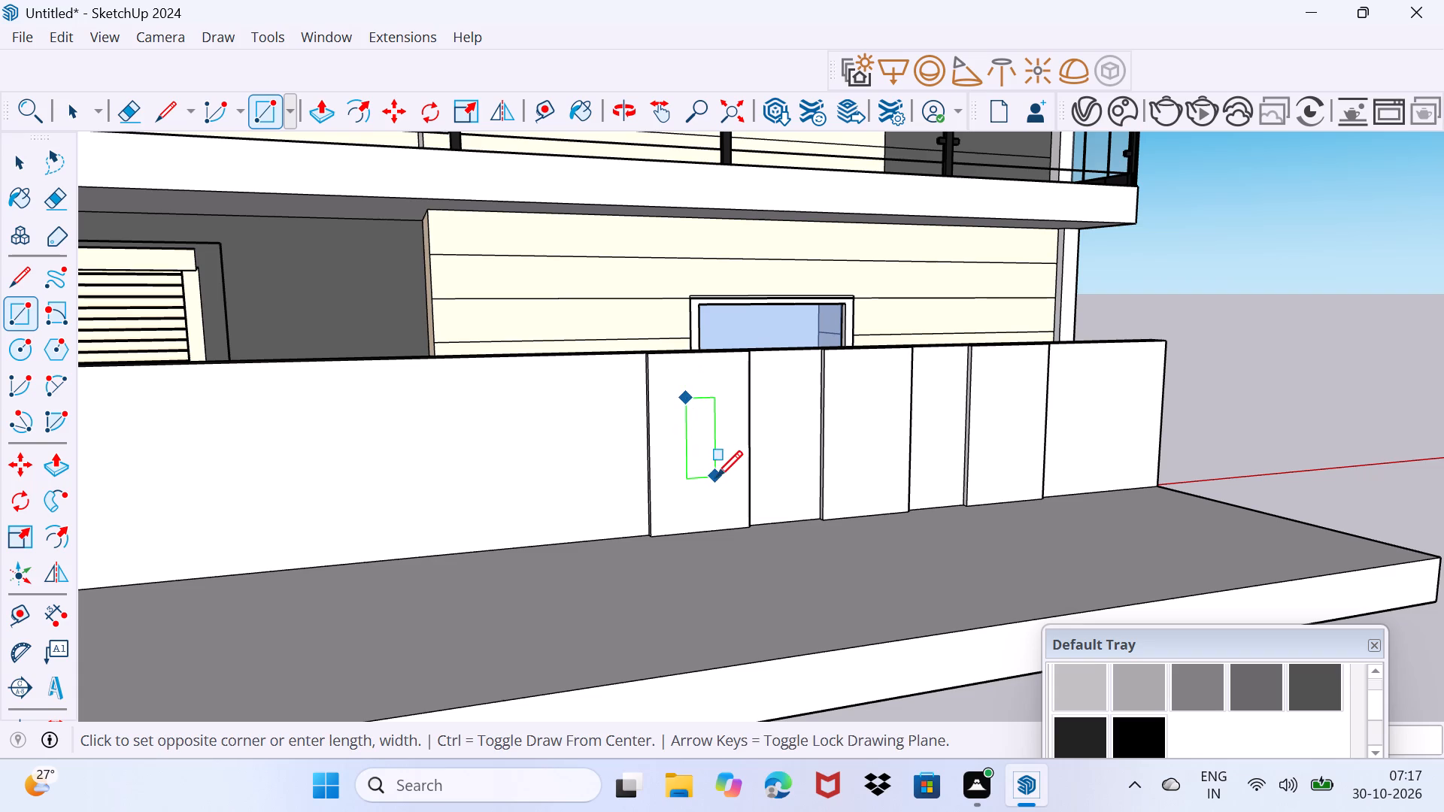
{"action": "left_click", "coordinate": [716, 495]}
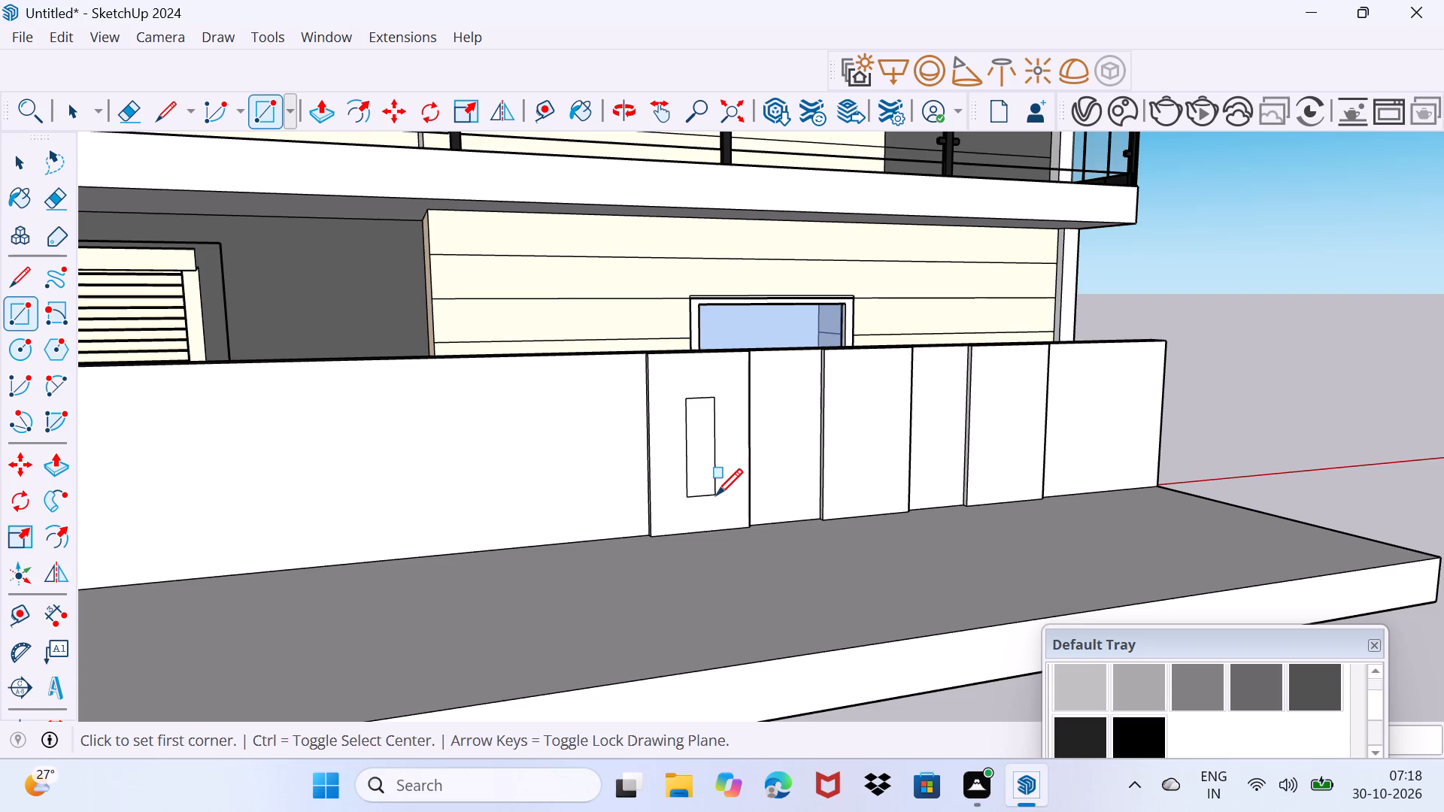
{"action": "key", "text": "space"}
Copy the narrow rectangle's outline onto the other two raised panels at matching positions.
{"action": "left_click", "coordinate": [696, 497]}
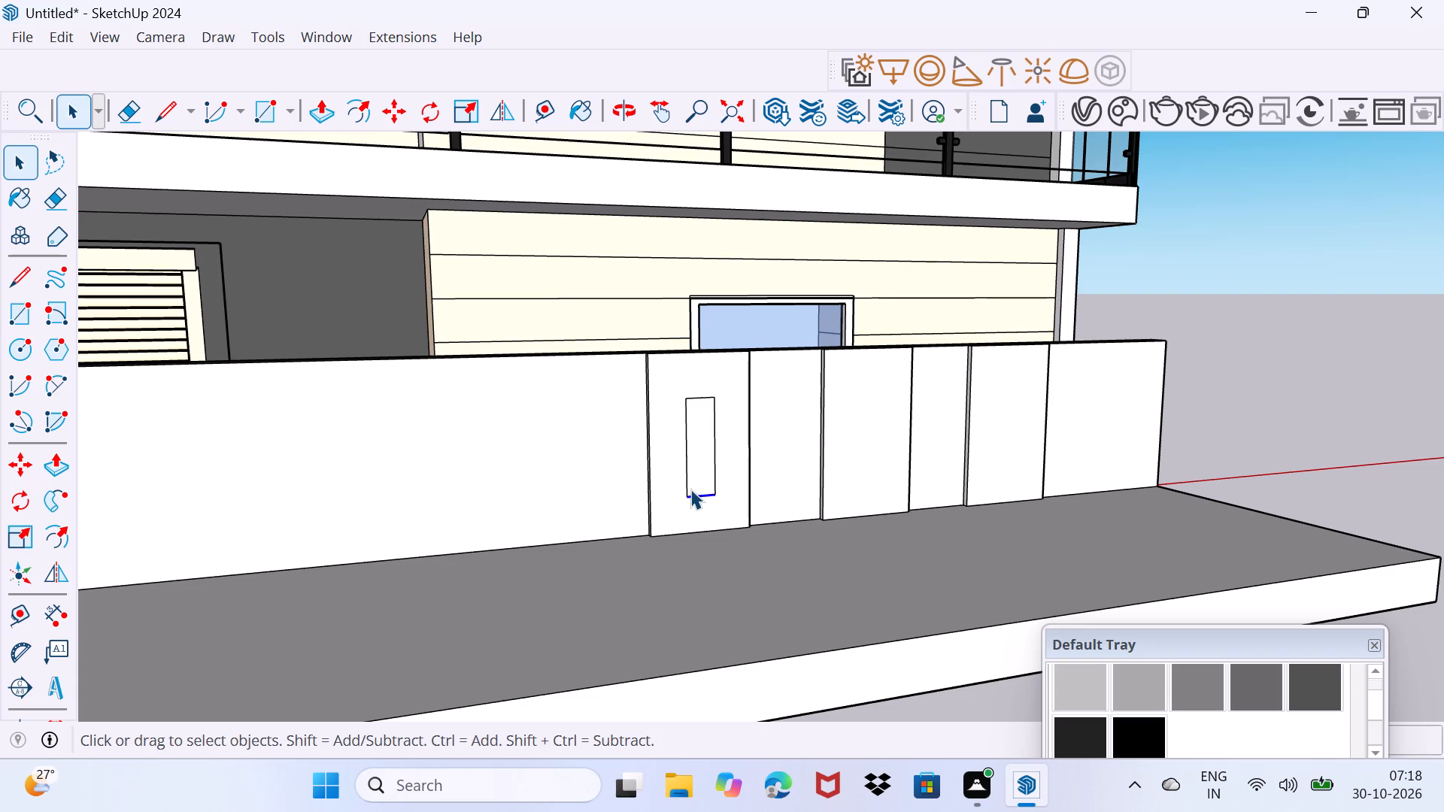
{"action": "left_click", "coordinate": [685, 475], "text": "ctrl"}
{"action": "left_click", "coordinate": [697, 398], "text": "ctrl"}
{"action": "left_click", "coordinate": [715, 424], "text": "ctrl"}
{"action": "key", "text": "m"}
{"action": "left_click", "coordinate": [714, 492]}
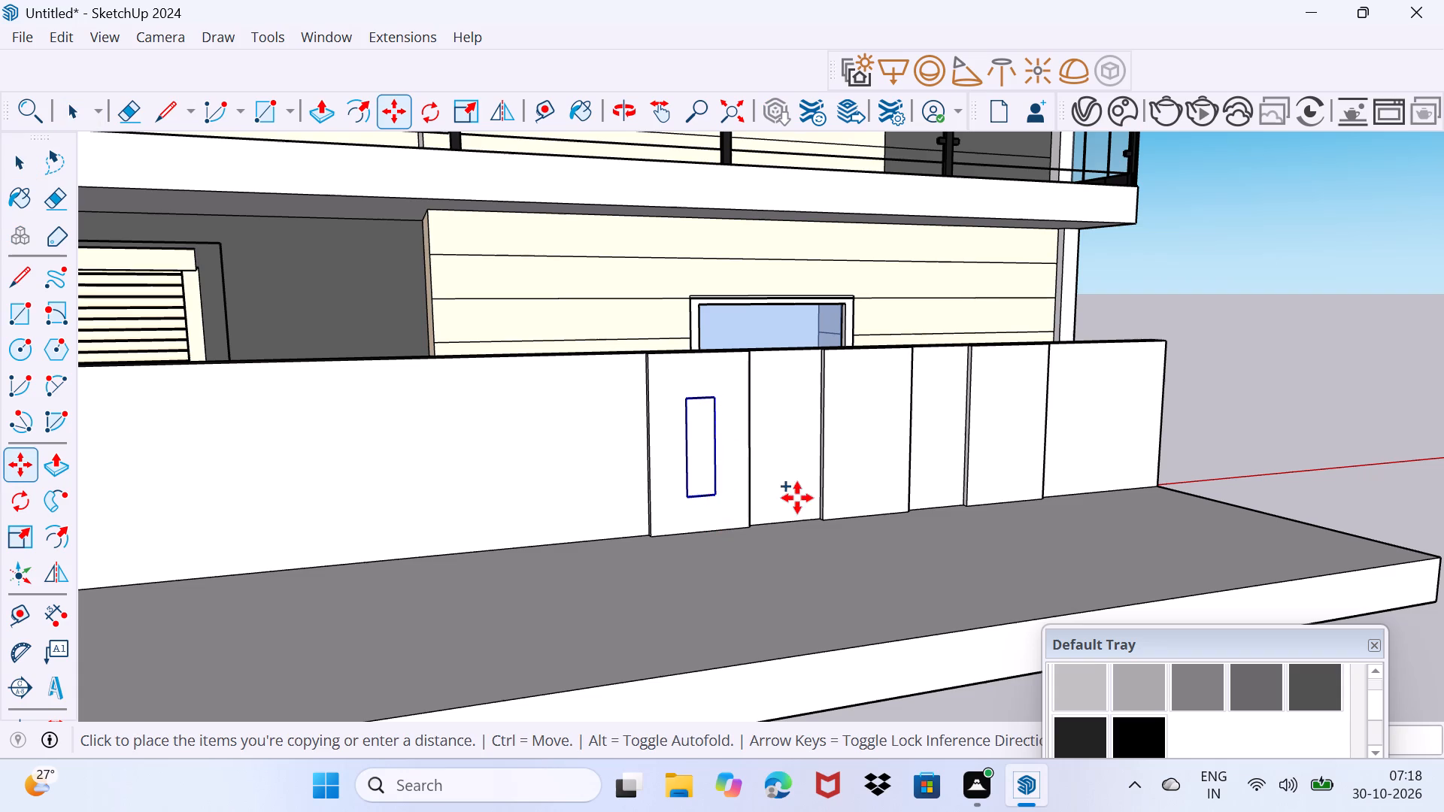
{"action": "left_click", "coordinate": [884, 484]}
{"action": "left_click", "coordinate": [885, 484]}
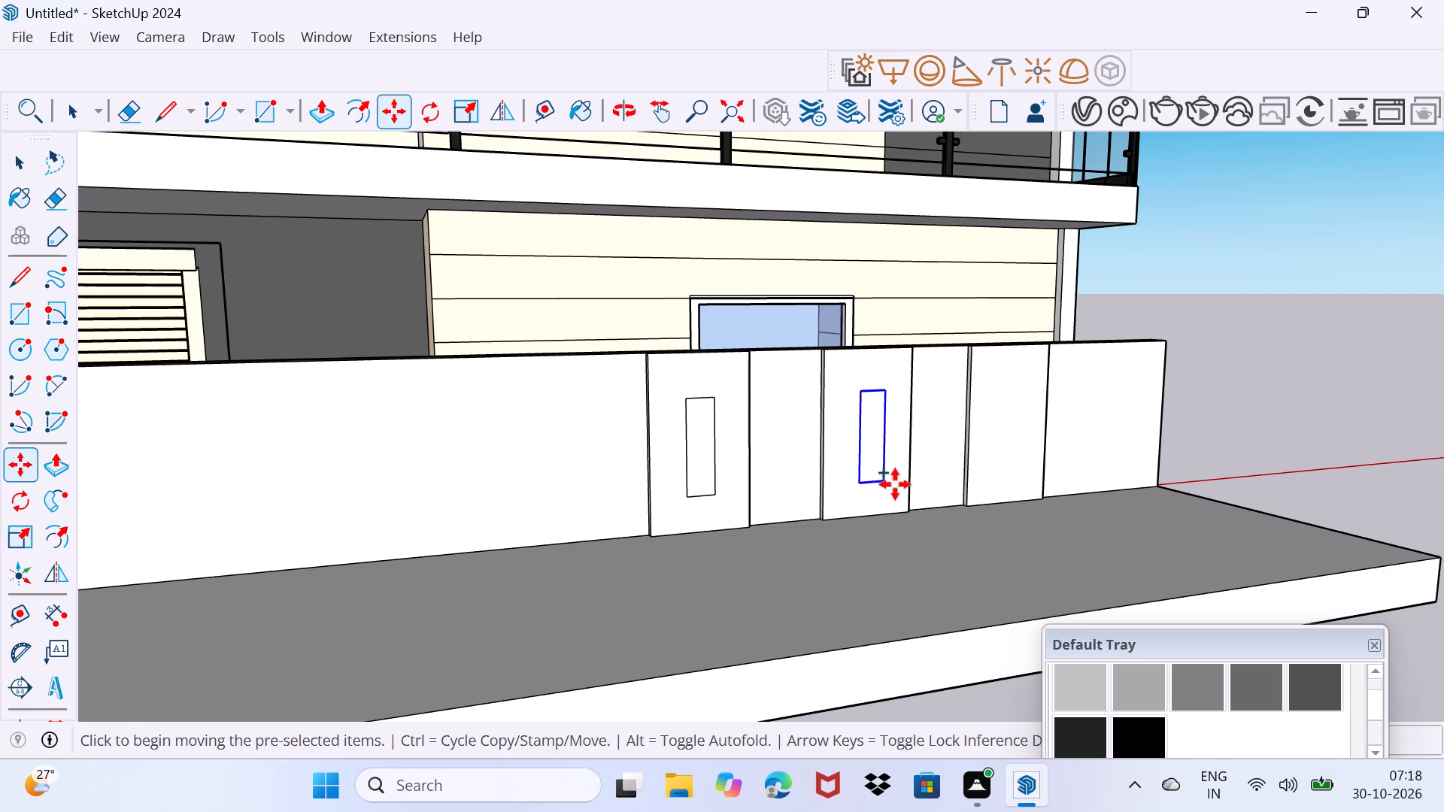
{"action": "left_click", "coordinate": [1012, 465]}
{"action": "key", "text": "space"}
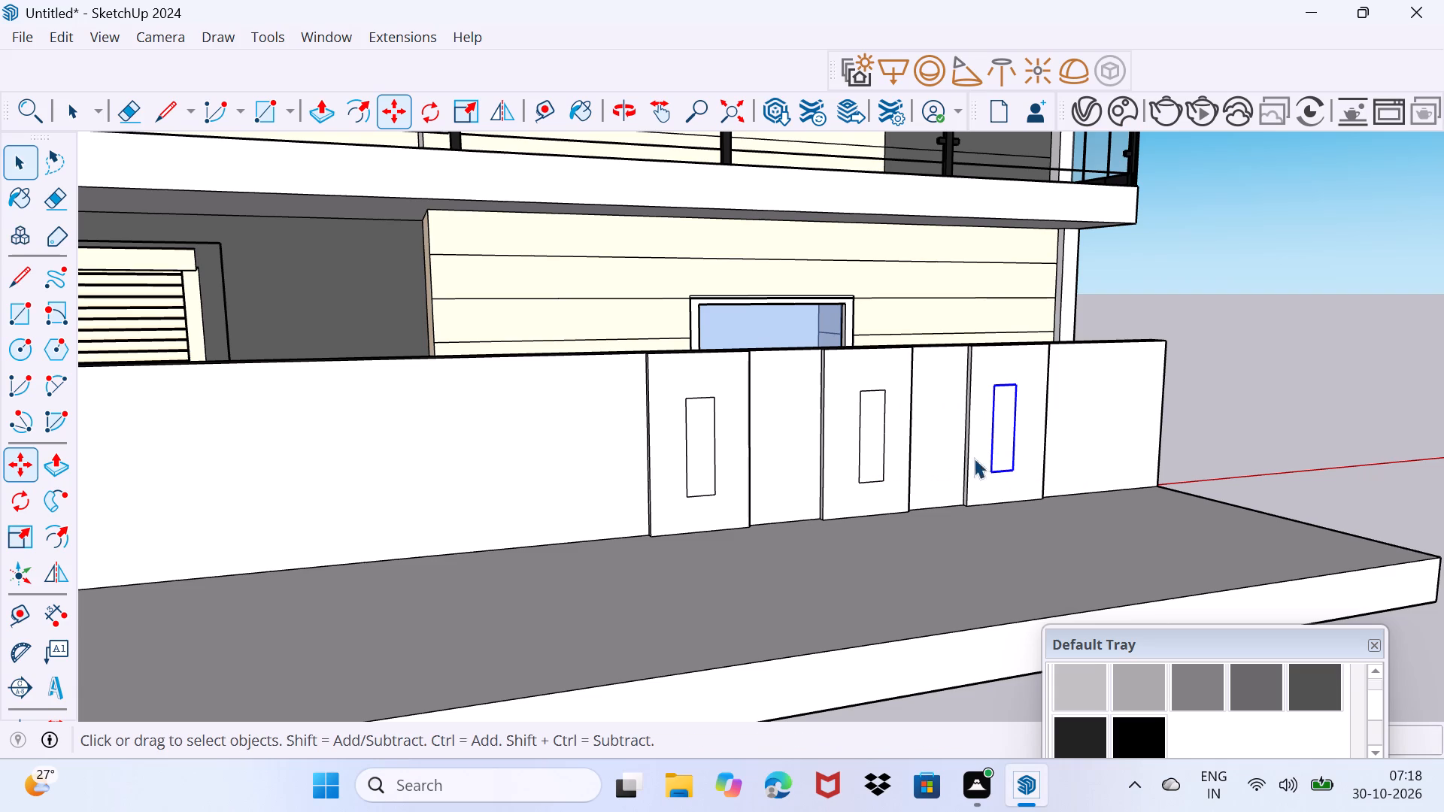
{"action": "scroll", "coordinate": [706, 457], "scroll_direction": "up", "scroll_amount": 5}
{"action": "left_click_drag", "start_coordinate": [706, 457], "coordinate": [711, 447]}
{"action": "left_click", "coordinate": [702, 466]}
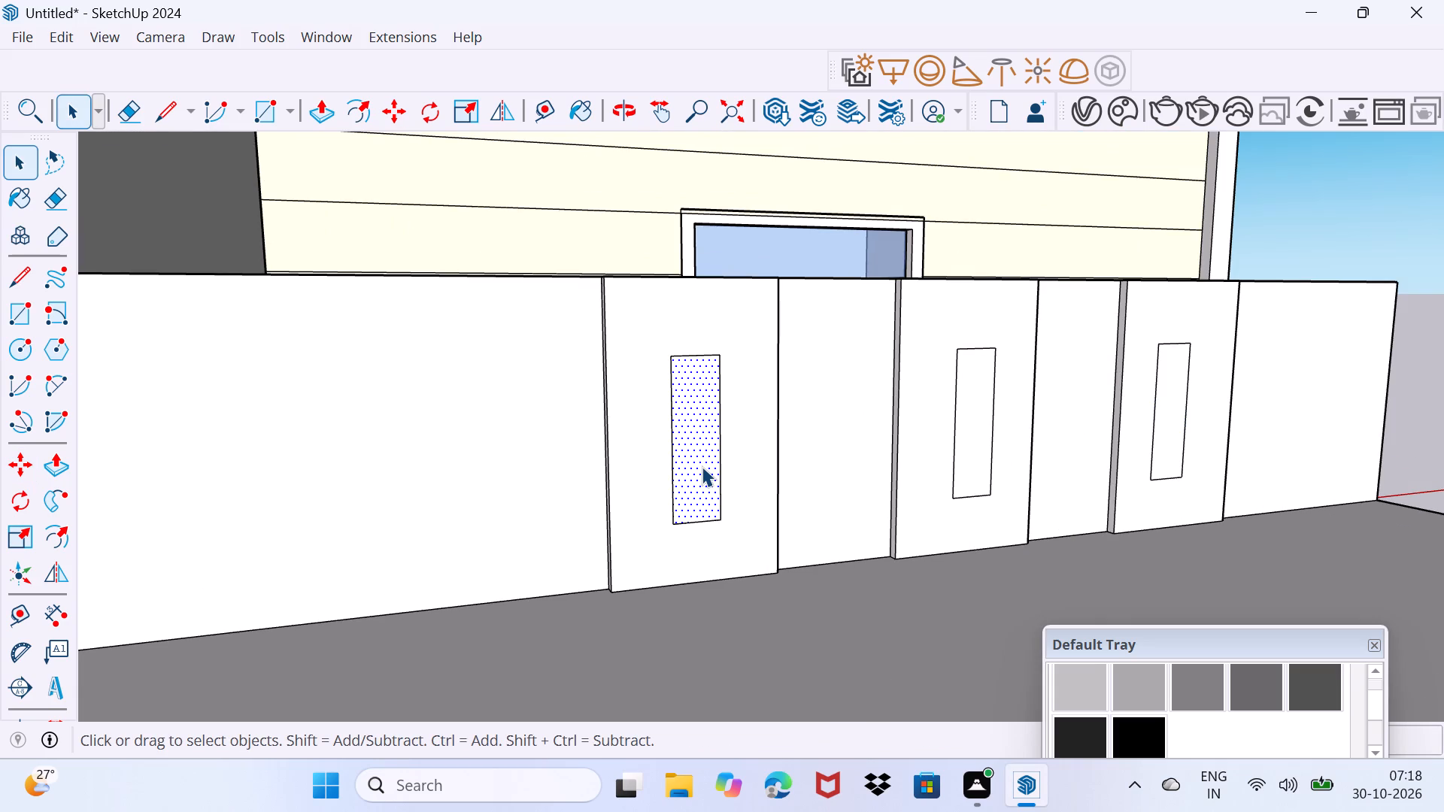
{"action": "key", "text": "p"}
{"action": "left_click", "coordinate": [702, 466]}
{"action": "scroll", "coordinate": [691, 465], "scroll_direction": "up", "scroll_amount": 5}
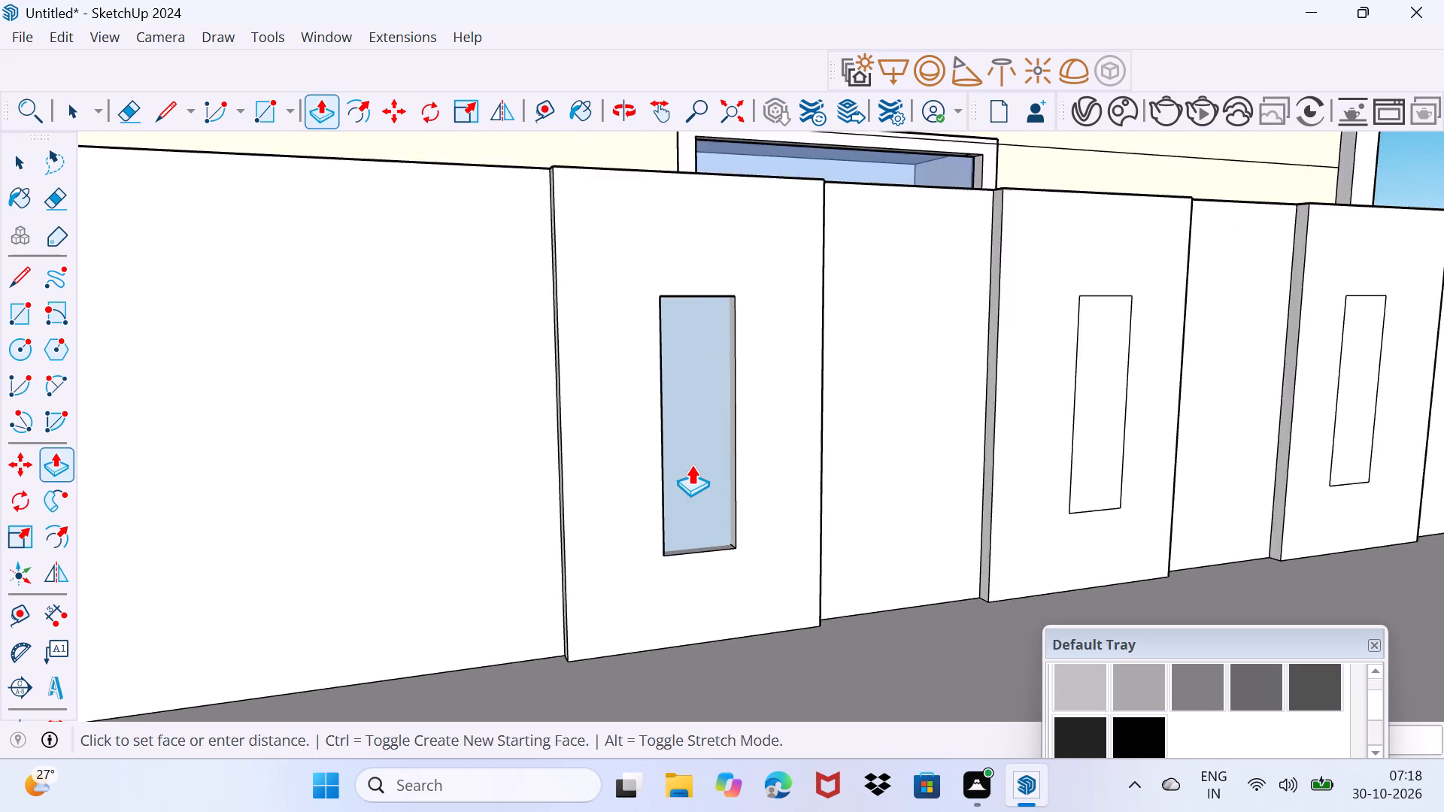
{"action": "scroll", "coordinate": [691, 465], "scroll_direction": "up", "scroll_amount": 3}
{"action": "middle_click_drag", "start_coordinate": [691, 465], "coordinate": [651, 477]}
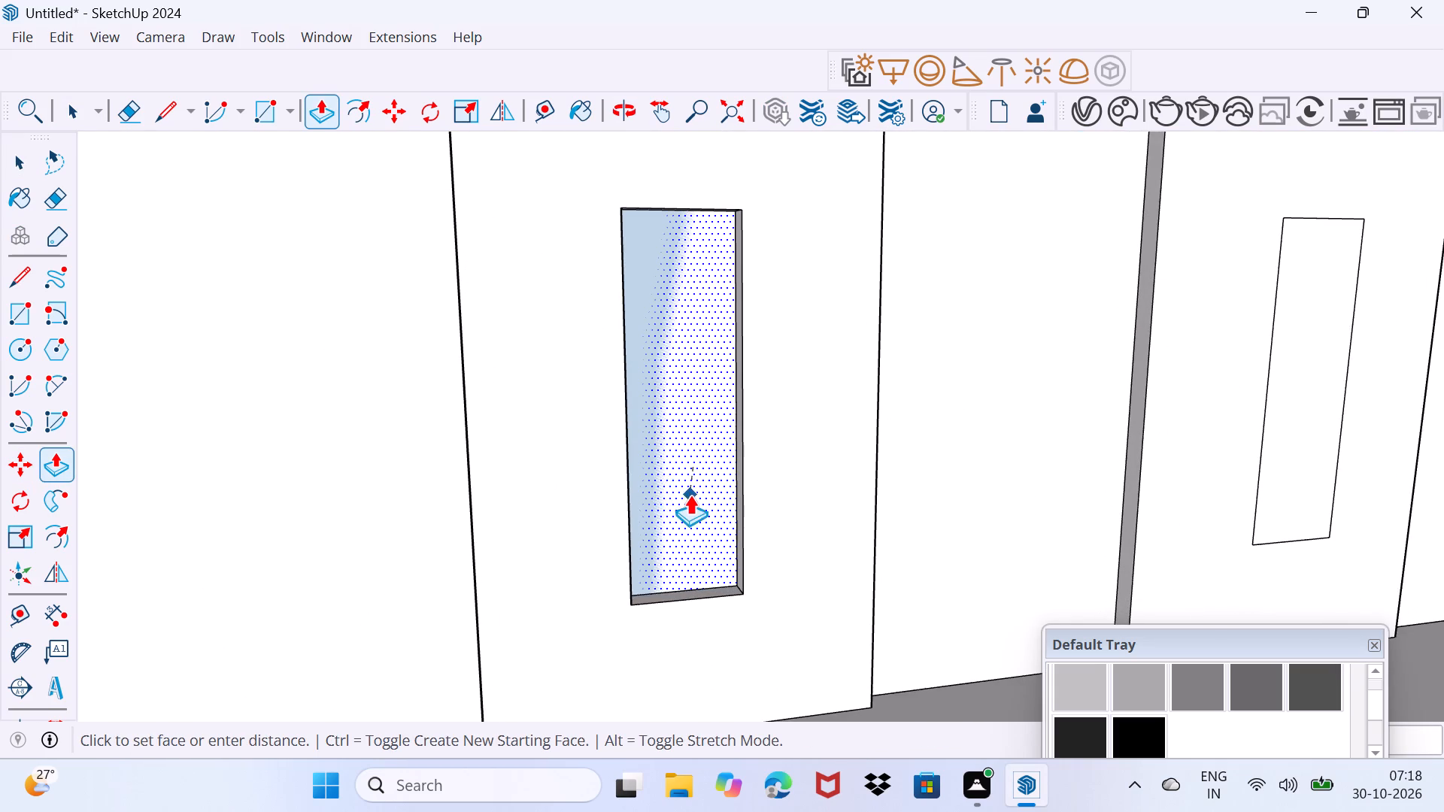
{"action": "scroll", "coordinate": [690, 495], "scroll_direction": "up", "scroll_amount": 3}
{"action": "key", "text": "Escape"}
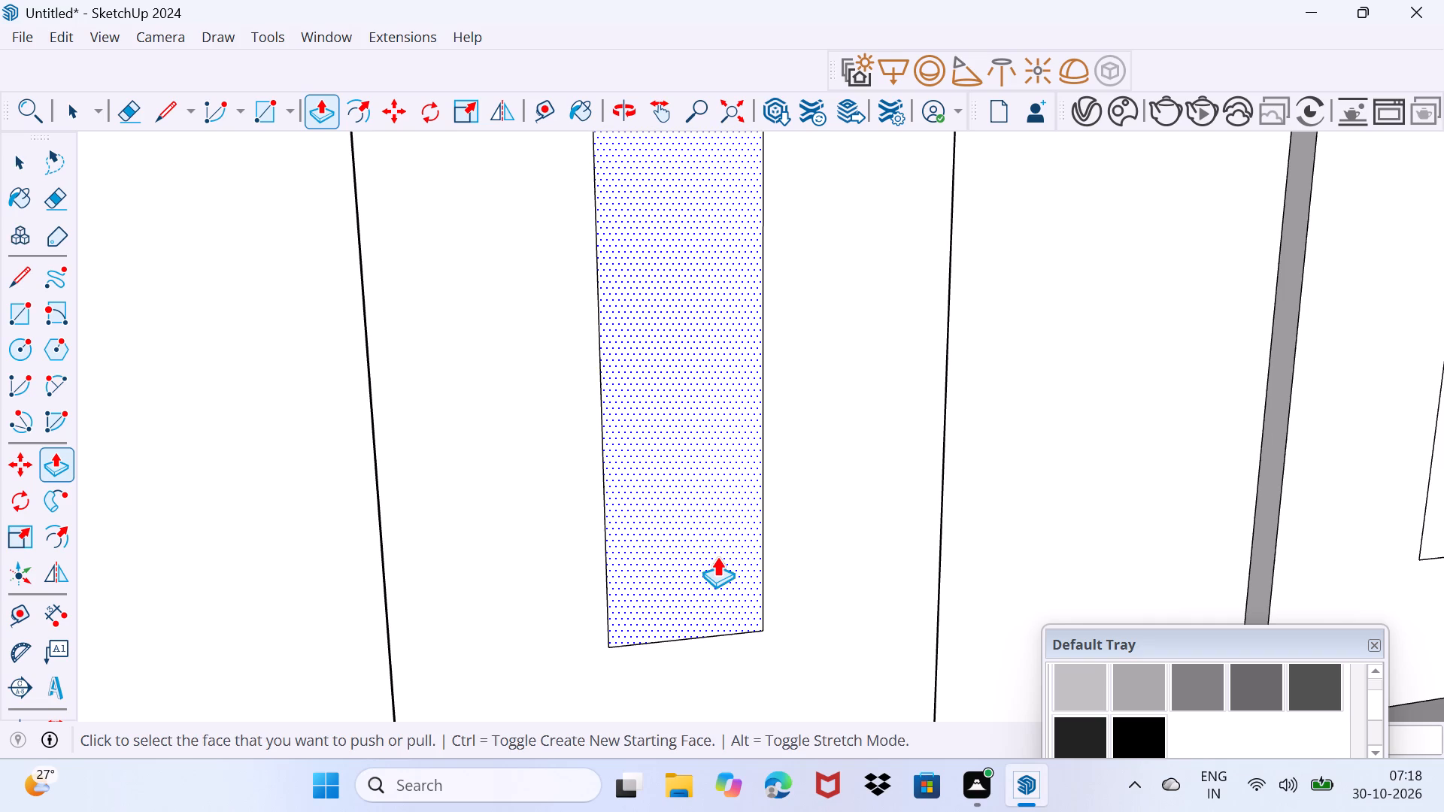
Push/Pull the narrow upright rectangles on all three raised panels slightly inward to form shallow recesses.
{"action": "left_click", "coordinate": [717, 556]}
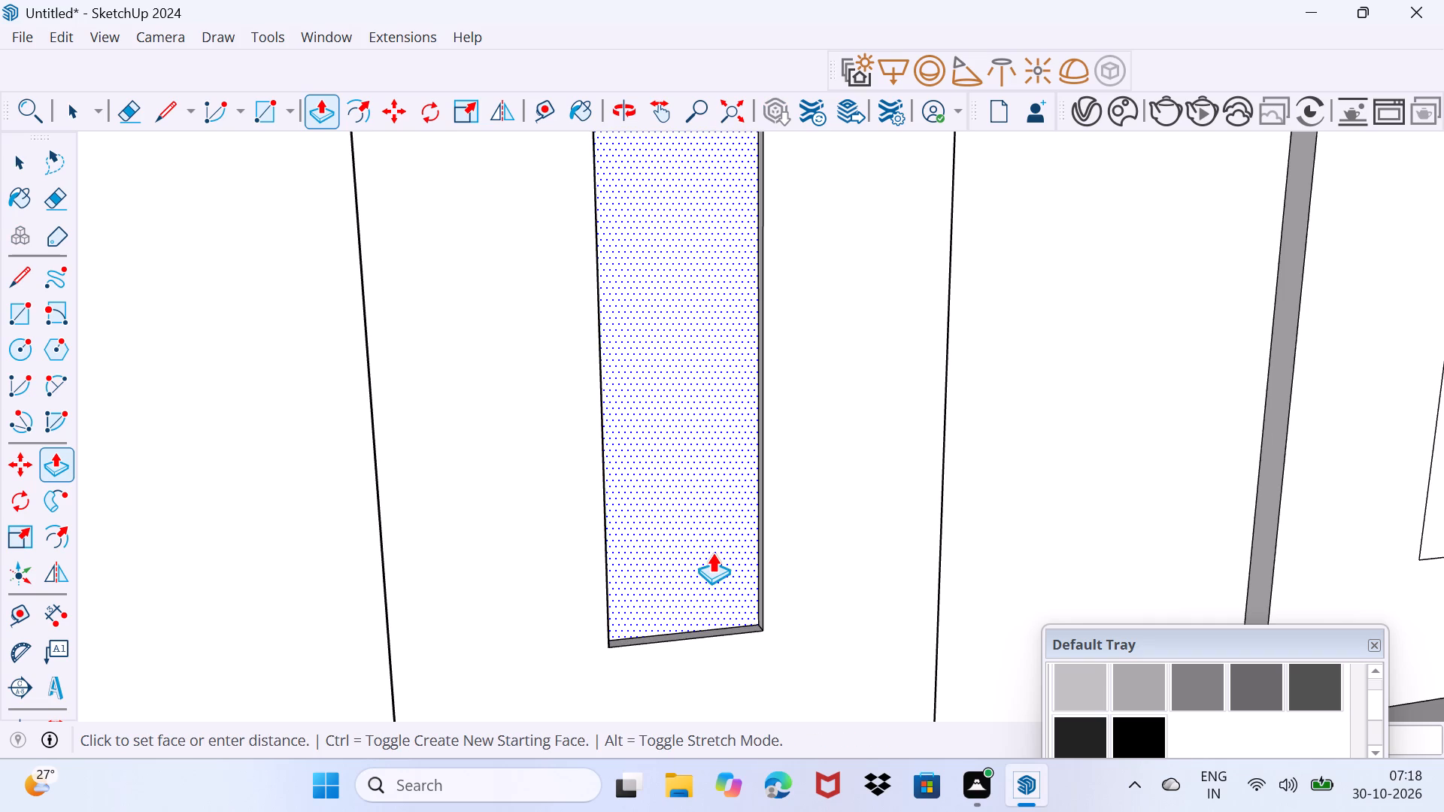
{"action": "left_click", "coordinate": [712, 553]}
{"action": "scroll", "coordinate": [828, 524], "scroll_direction": "down", "scroll_amount": 3}
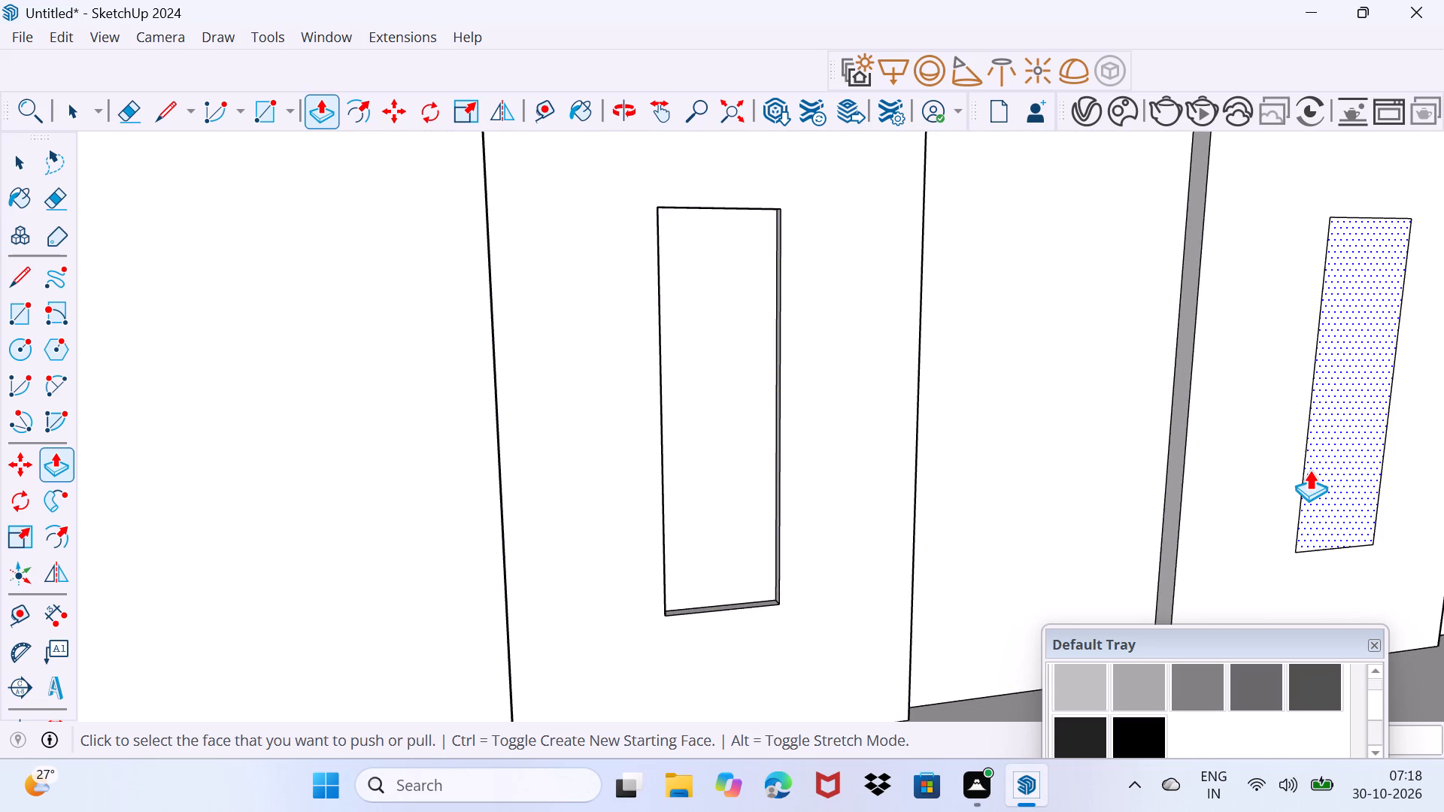
{"action": "middle_click_drag", "start_coordinate": [1309, 470], "coordinate": [444, 469], "text": "shift"}
{"action": "left_click", "coordinate": [478, 464]}
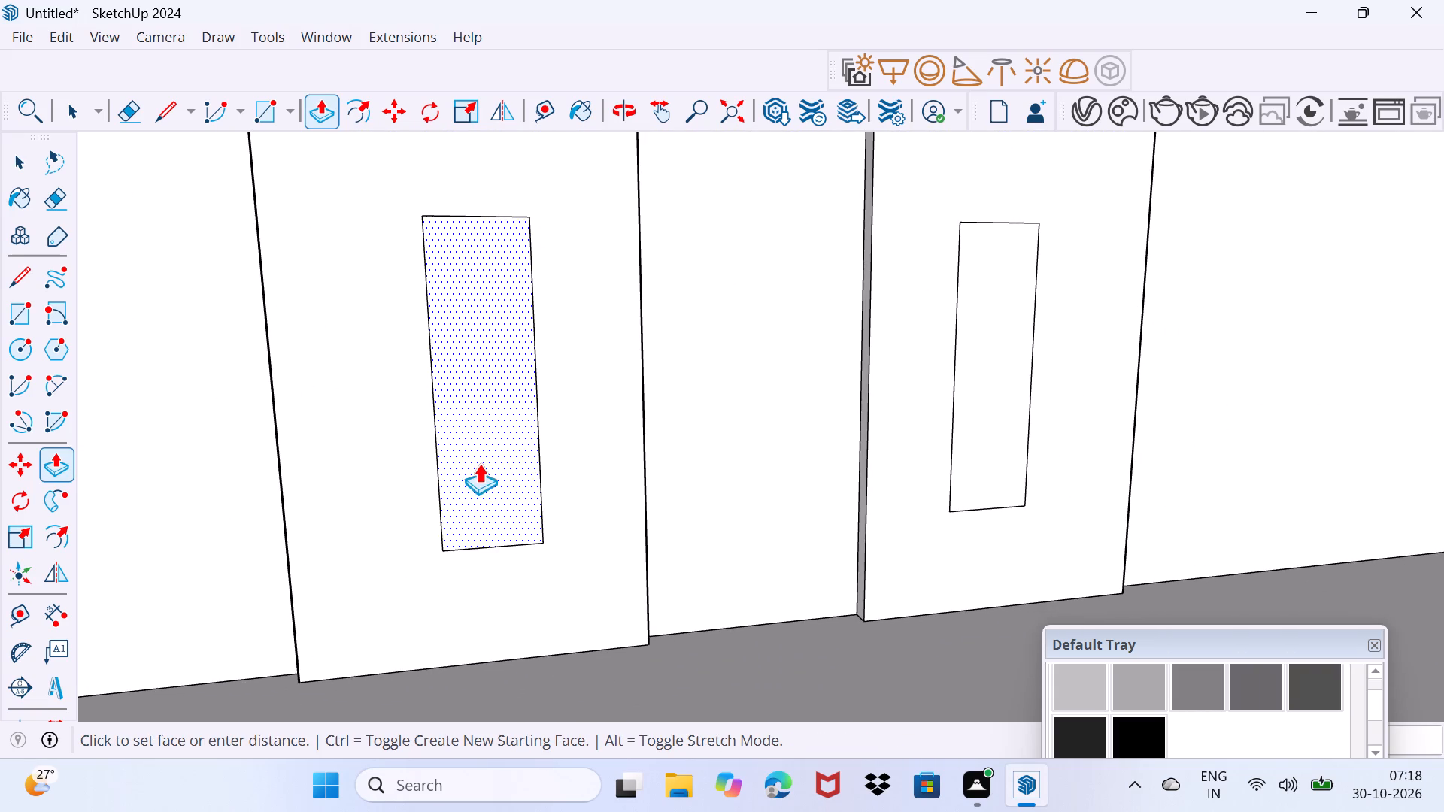
{"action": "scroll", "coordinate": [476, 459], "scroll_direction": "up", "scroll_amount": 8}
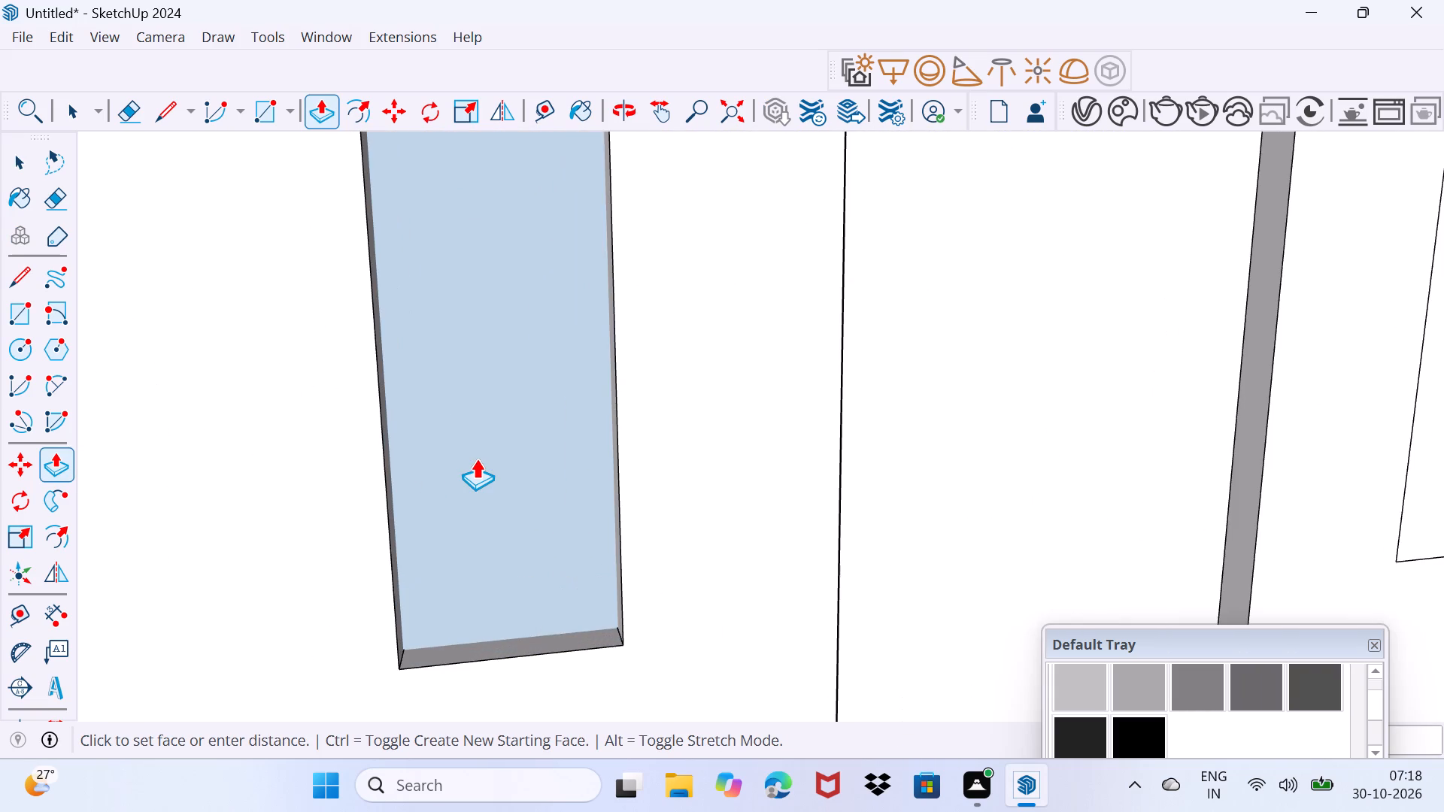
{"action": "left_click", "coordinate": [484, 466]}
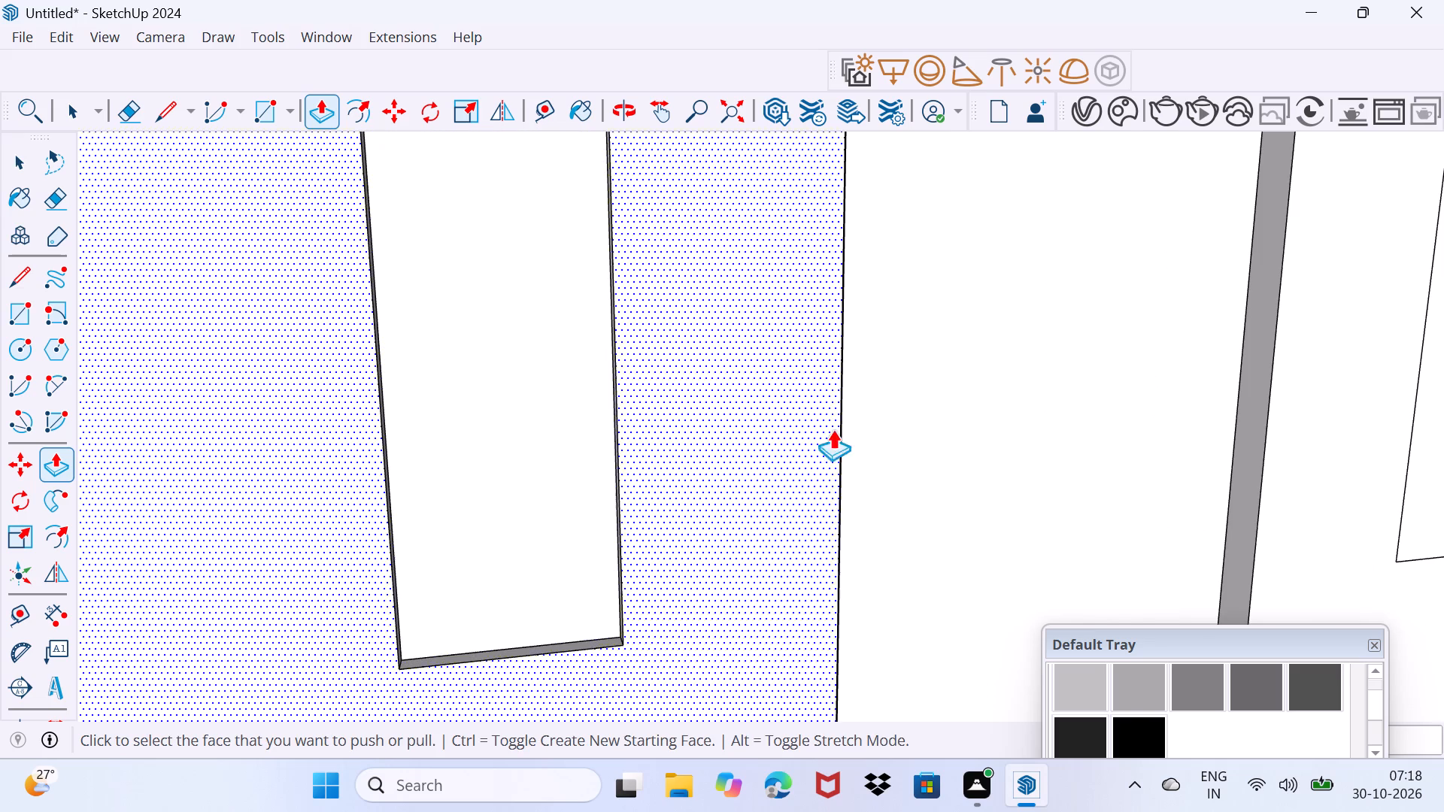
{"action": "scroll", "coordinate": [1411, 389], "scroll_direction": "down", "scroll_amount": 3}
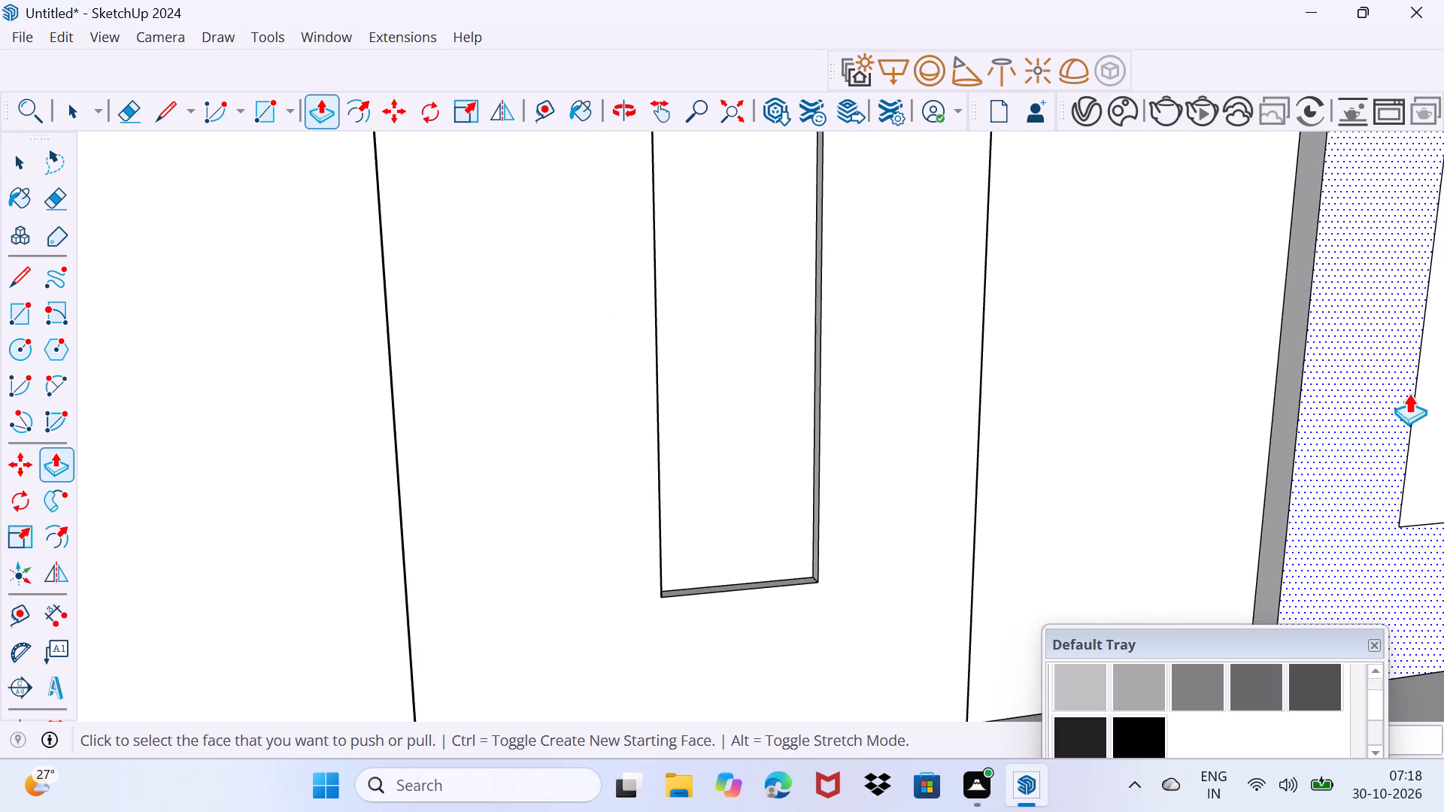
{"action": "middle_click_drag", "start_coordinate": [1409, 393], "coordinate": [800, 442], "text": "shift"}
{"action": "left_click", "coordinate": [880, 446]}
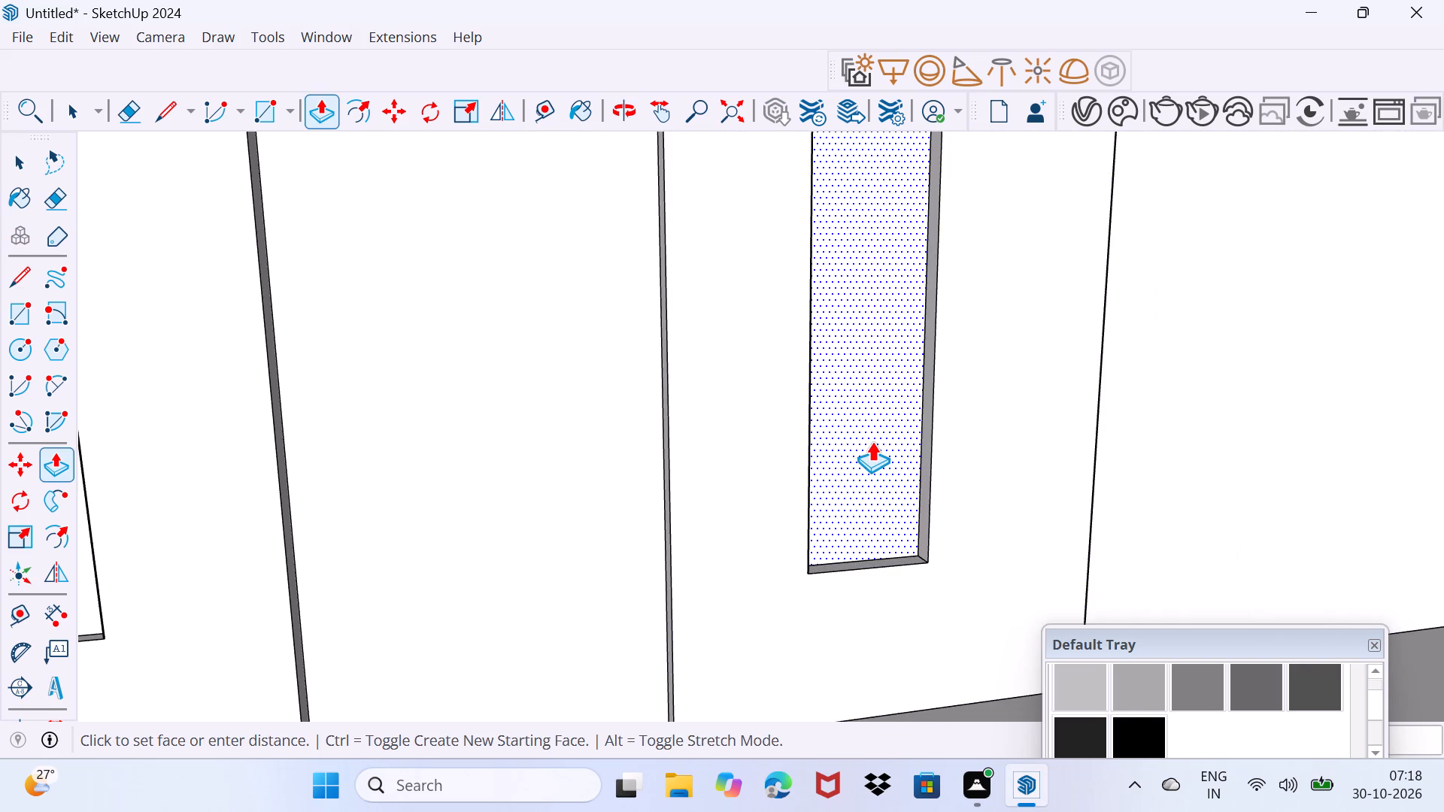
{"action": "left_click", "coordinate": [872, 441]}
{"action": "key", "text": "space"}
{"action": "left_click_drag", "start_coordinate": [856, 488], "coordinate": [884, 435]}
{"action": "scroll", "coordinate": [866, 413], "scroll_direction": "down", "scroll_amount": 7}
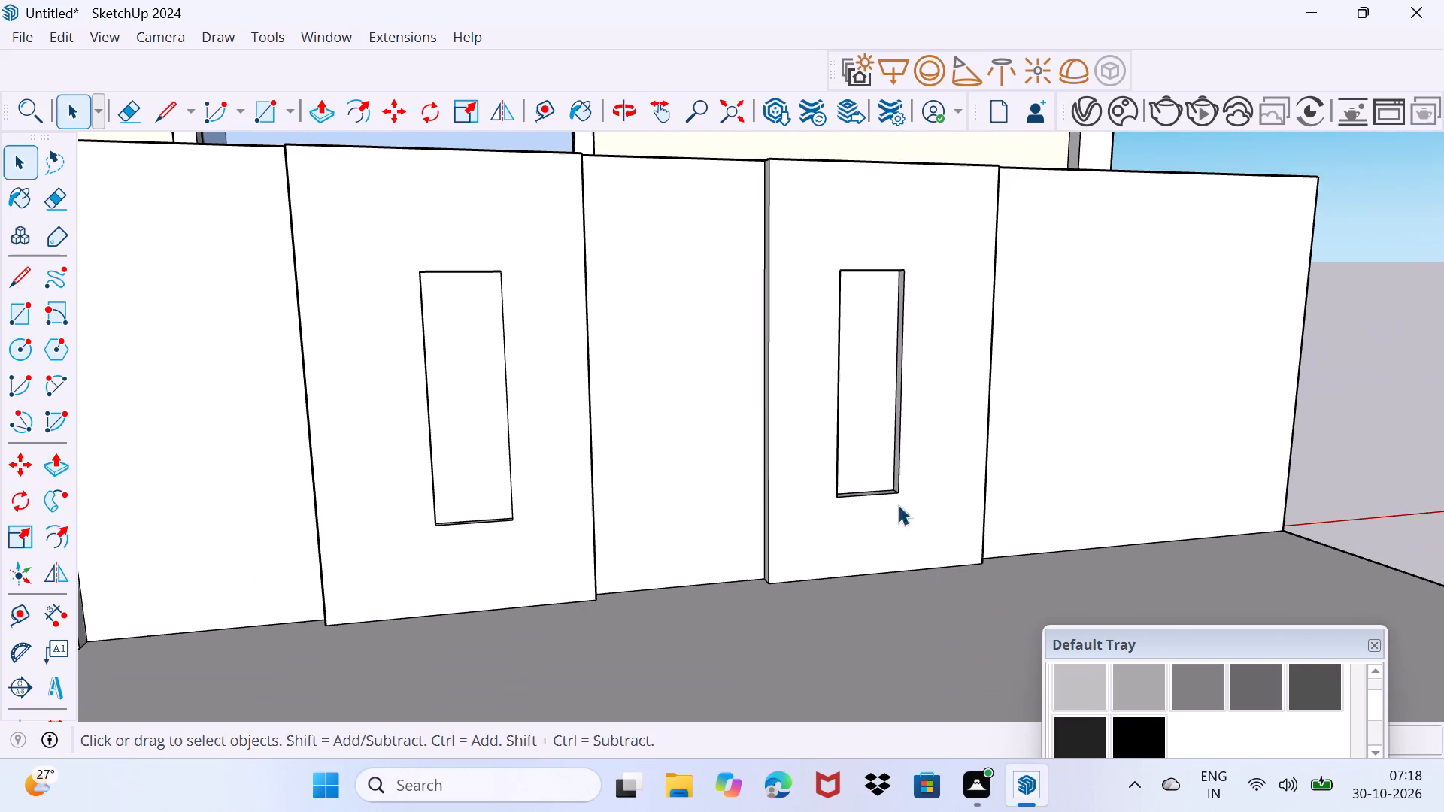
{"action": "middle_click_drag", "start_coordinate": [915, 532], "coordinate": [1028, 482]}
{"action": "scroll", "coordinate": [1028, 482], "scroll_direction": "down", "scroll_amount": 2}
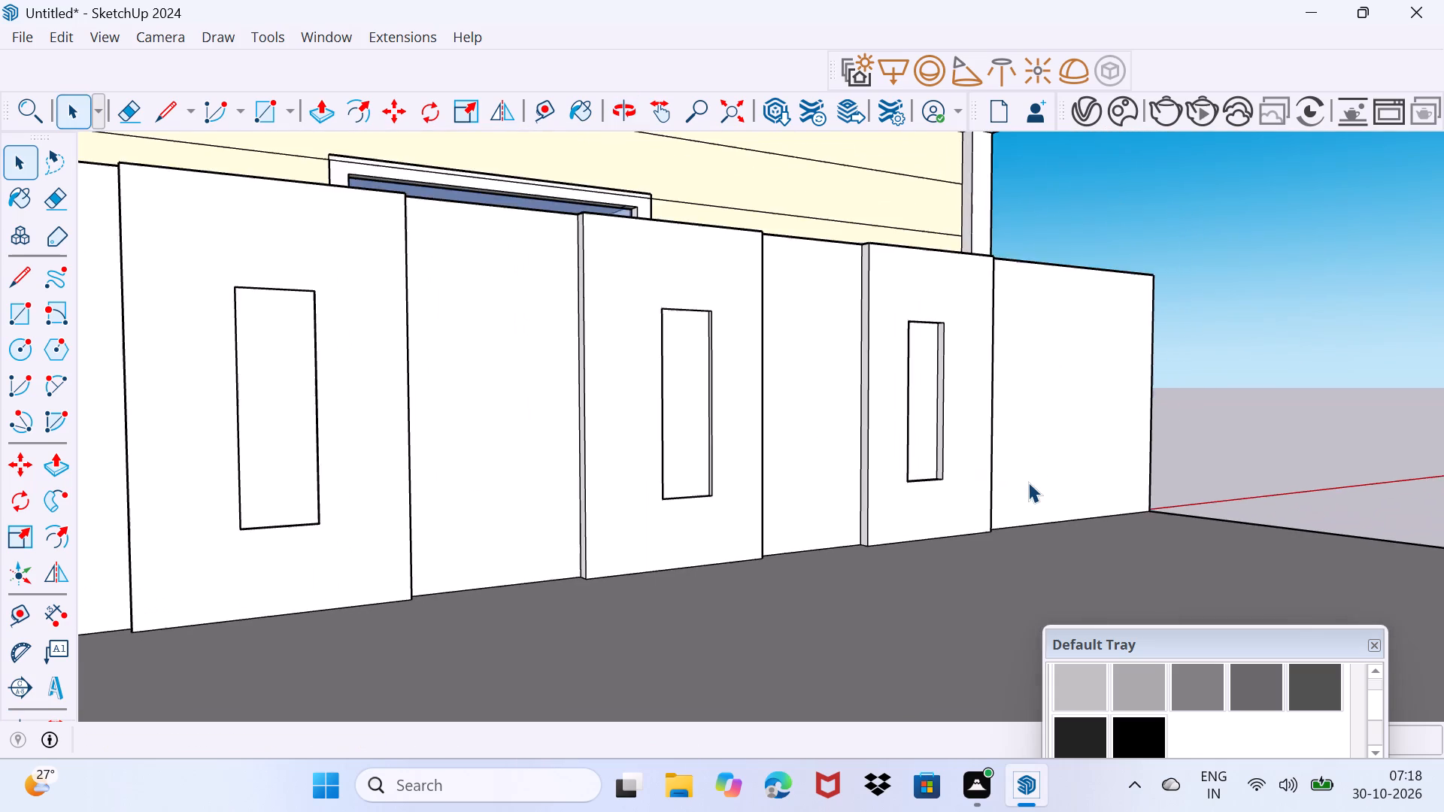
{"action": "scroll", "coordinate": [1028, 482], "scroll_direction": "down", "scroll_amount": 4}
Enlarge the tray and switch the materials library from Colors-Named to the Stone collection.
{"action": "left_click_drag", "start_coordinate": [1214, 648], "coordinate": [1198, 298]}
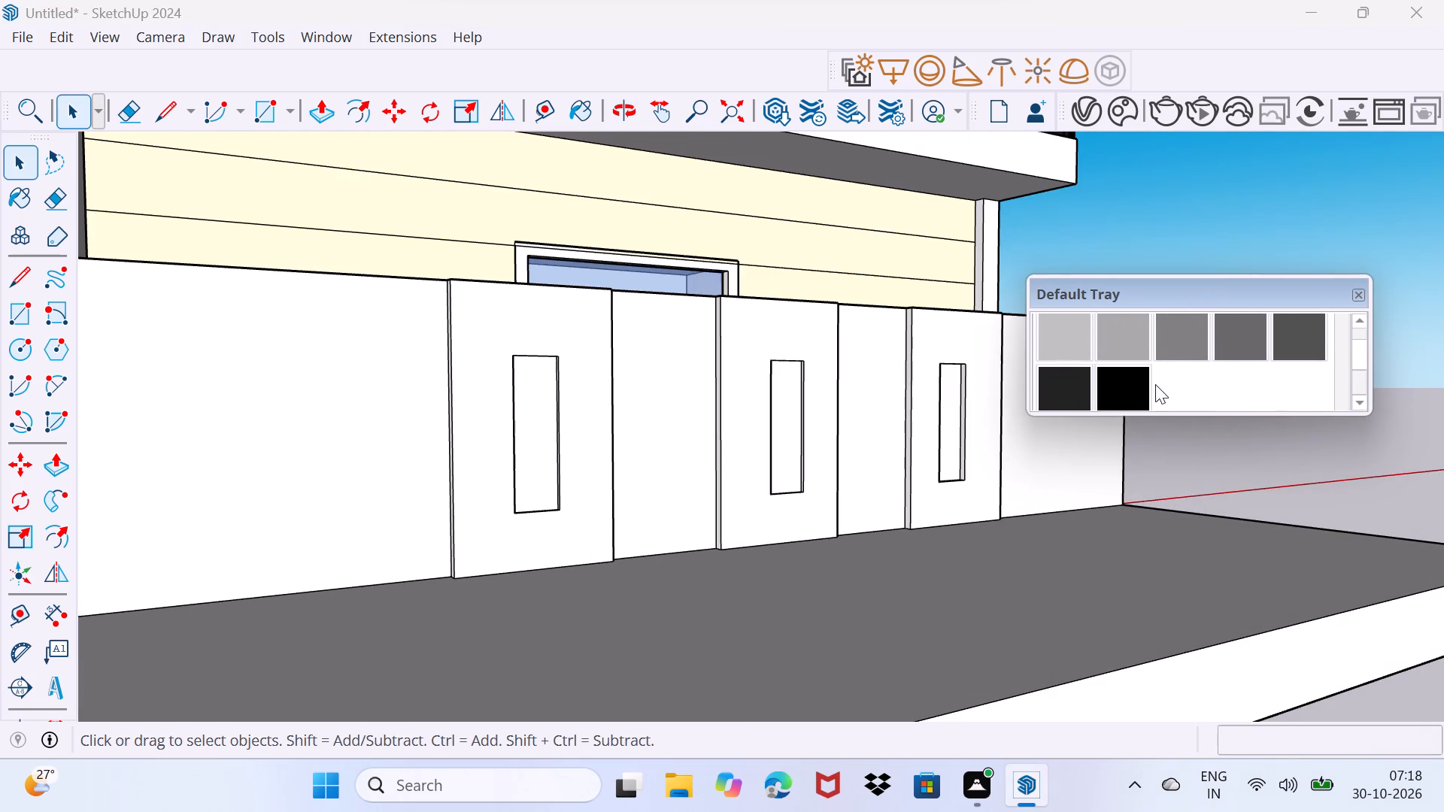
{"action": "left_click_drag", "start_coordinate": [1213, 408], "coordinate": [1213, 448]}
{"action": "scroll", "coordinate": [1333, 341], "scroll_direction": "up", "scroll_amount": 3}
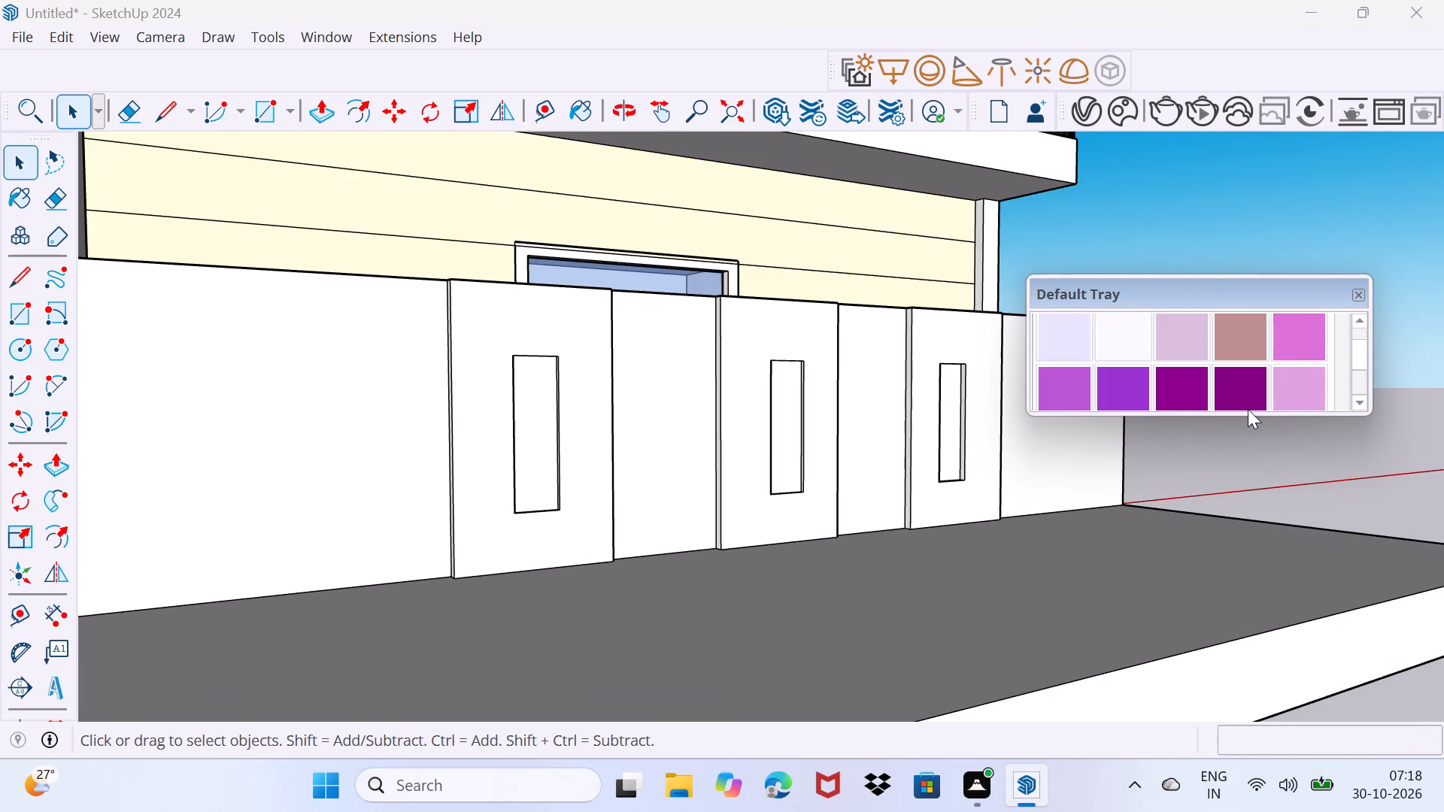
{"action": "left_click_drag", "start_coordinate": [1232, 413], "coordinate": [1241, 757]}
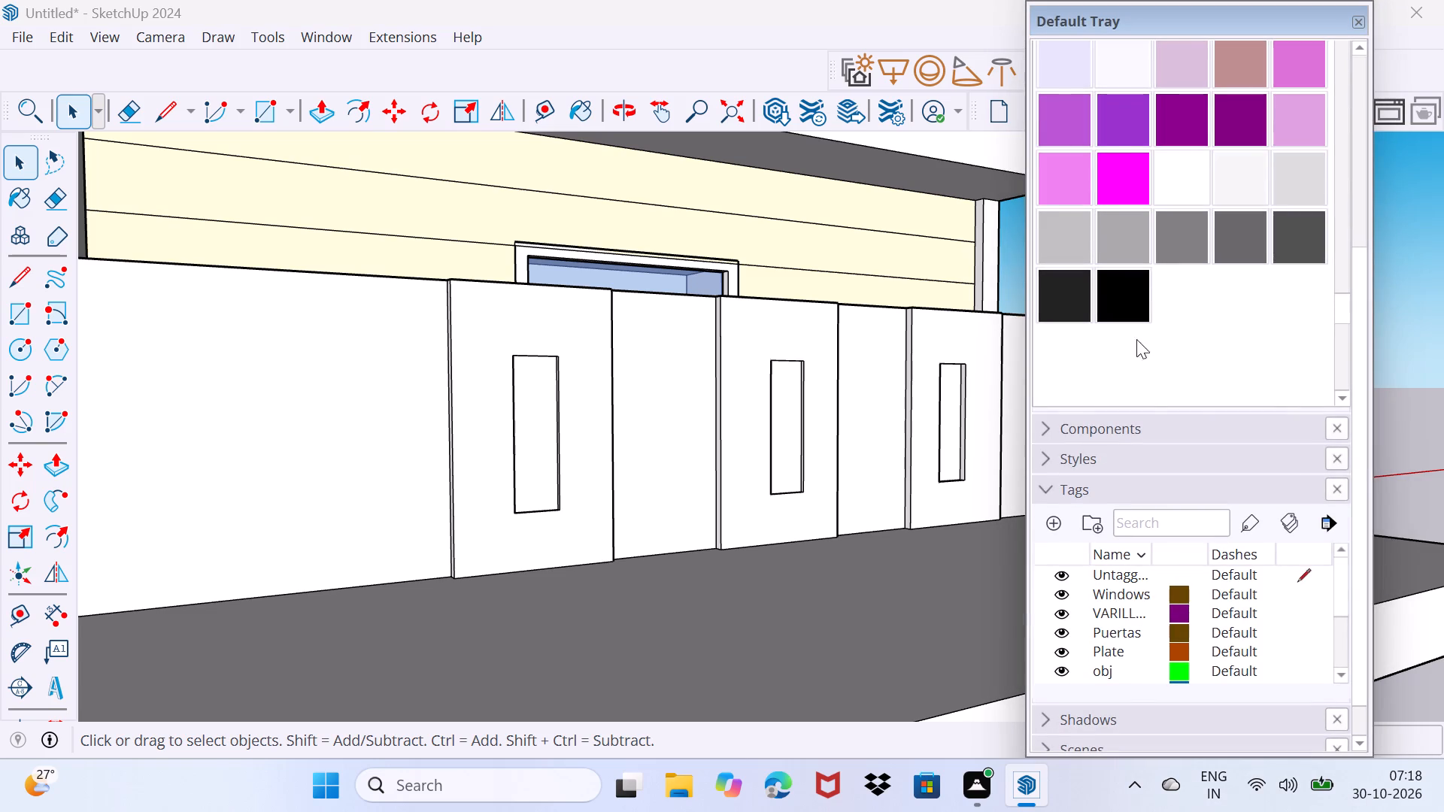
{"action": "scroll", "coordinate": [1137, 244], "scroll_direction": "up", "scroll_amount": 3}
{"action": "scroll", "coordinate": [1097, 194], "scroll_direction": "up", "scroll_amount": 19}
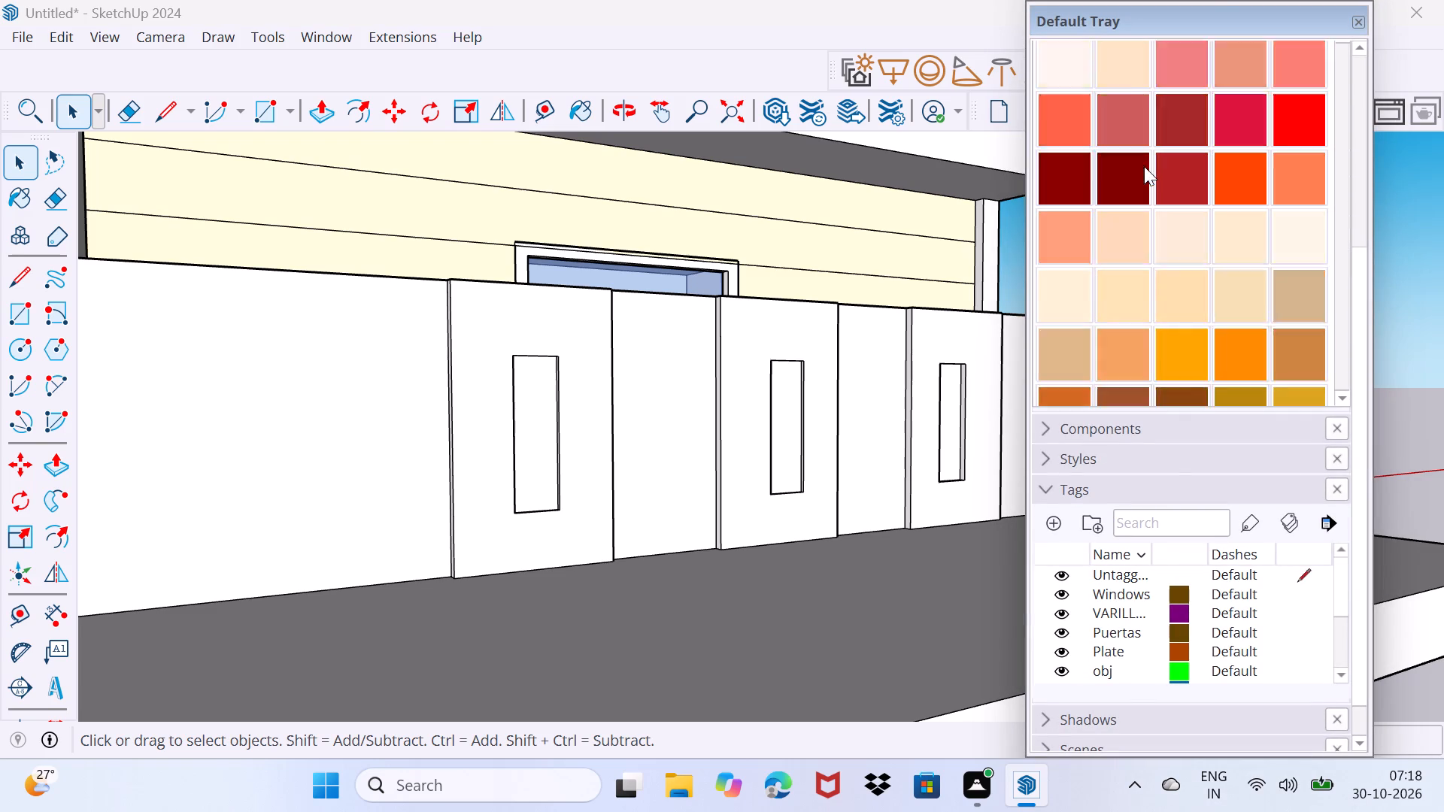
{"action": "scroll", "coordinate": [1144, 166], "scroll_direction": "up", "scroll_amount": 5}
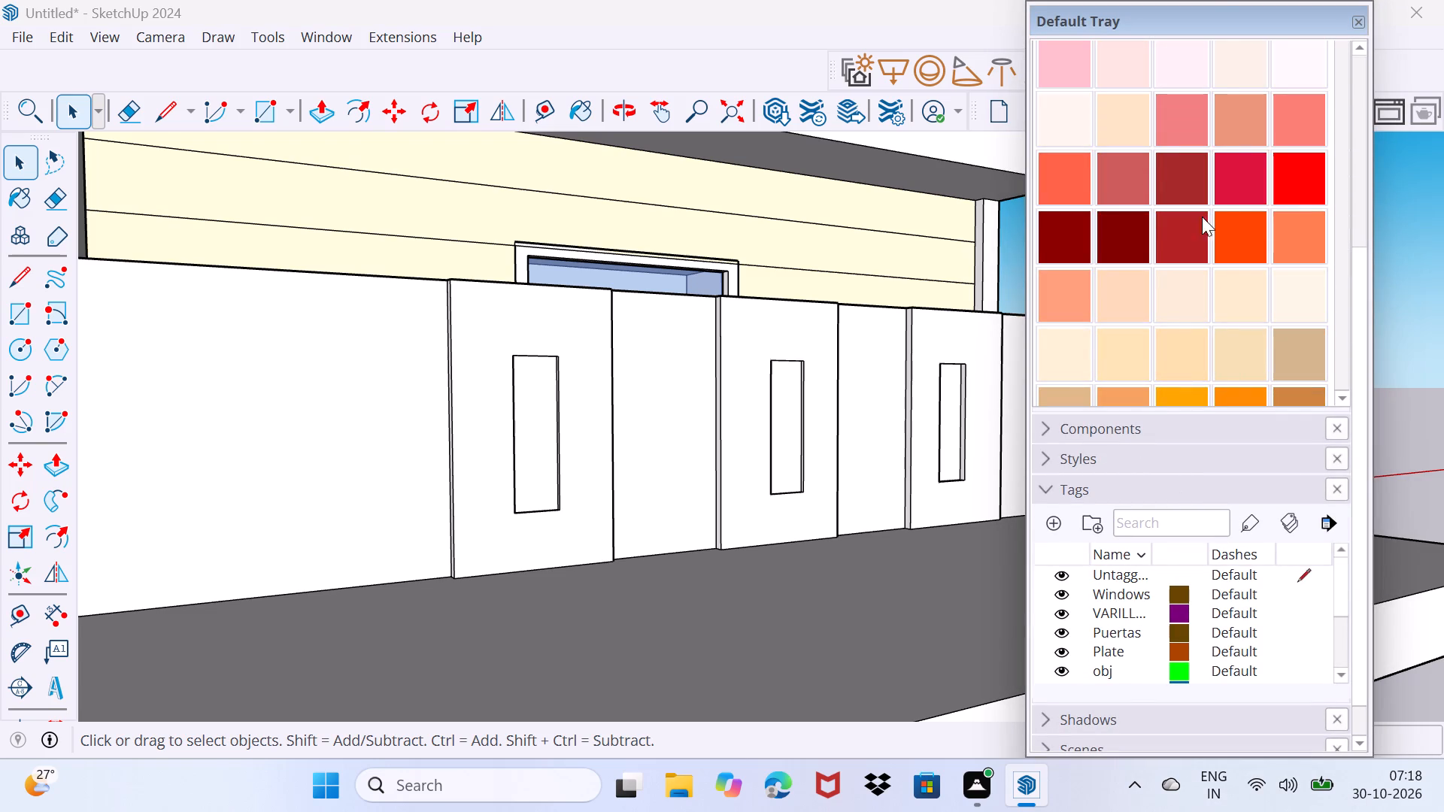
{"action": "triple_click", "coordinate": [1359, 46]}
{"action": "double_click", "coordinate": [1359, 46]}
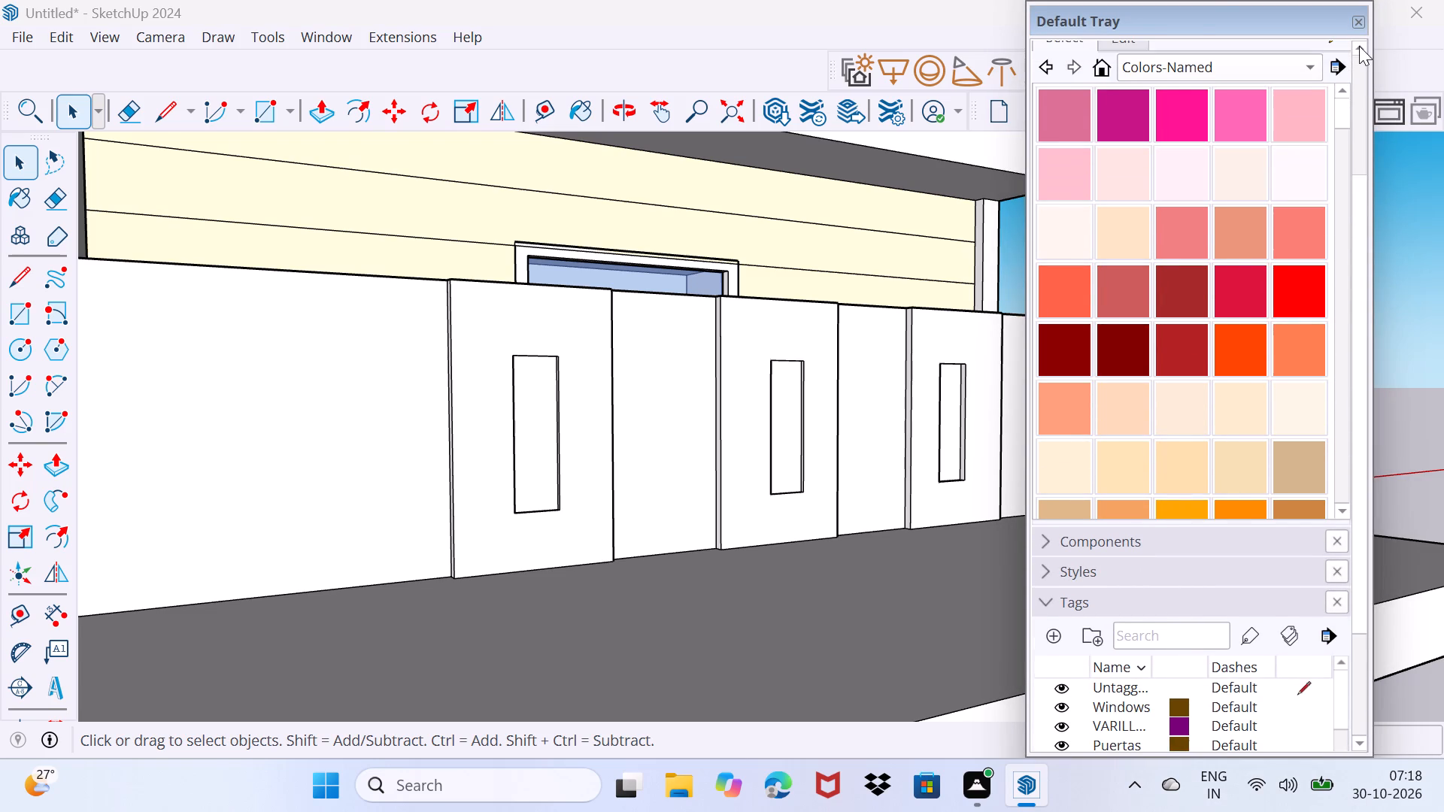
{"action": "double_click", "coordinate": [1359, 46]}
{"action": "left_click", "coordinate": [1288, 120]}
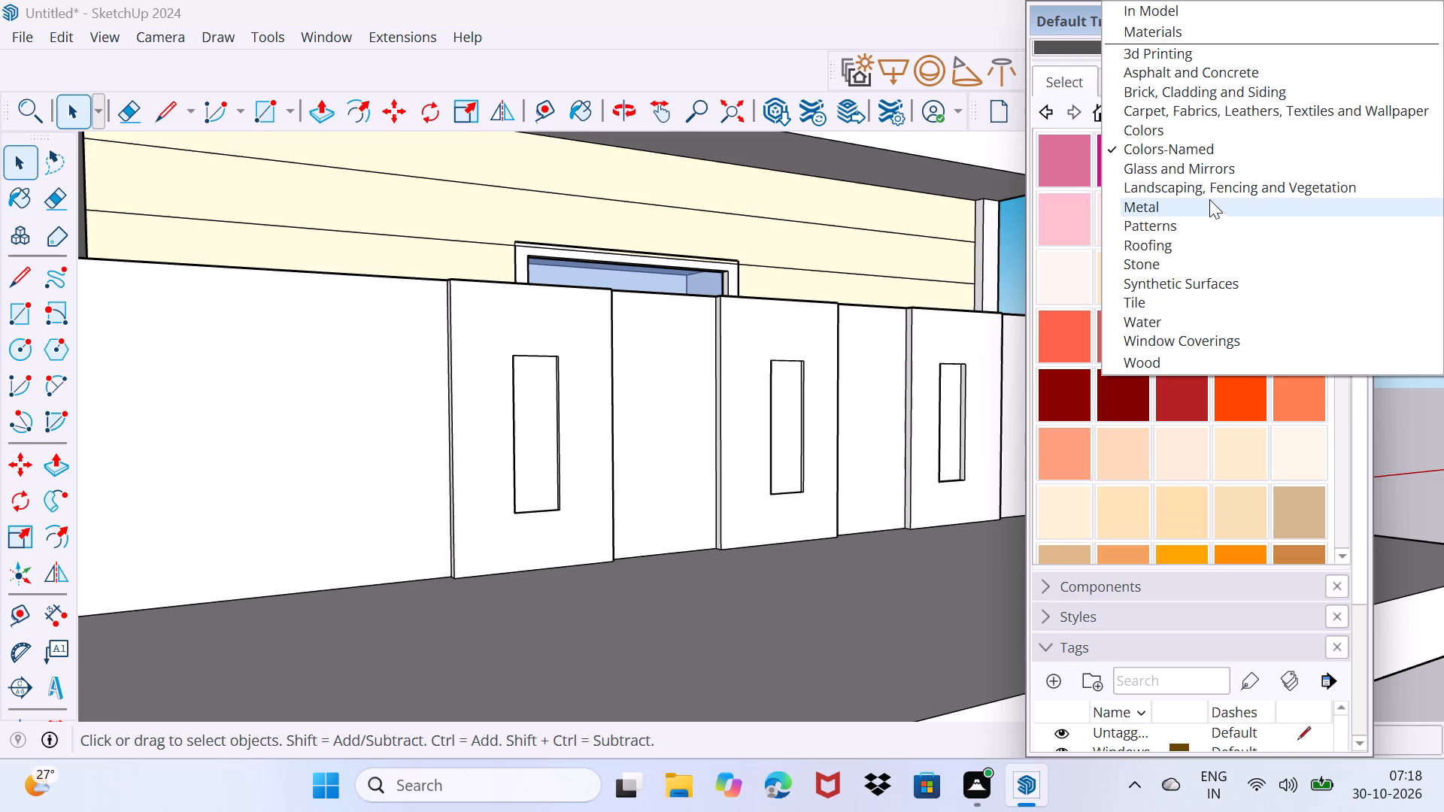
{"action": "left_click", "coordinate": [1178, 269]}
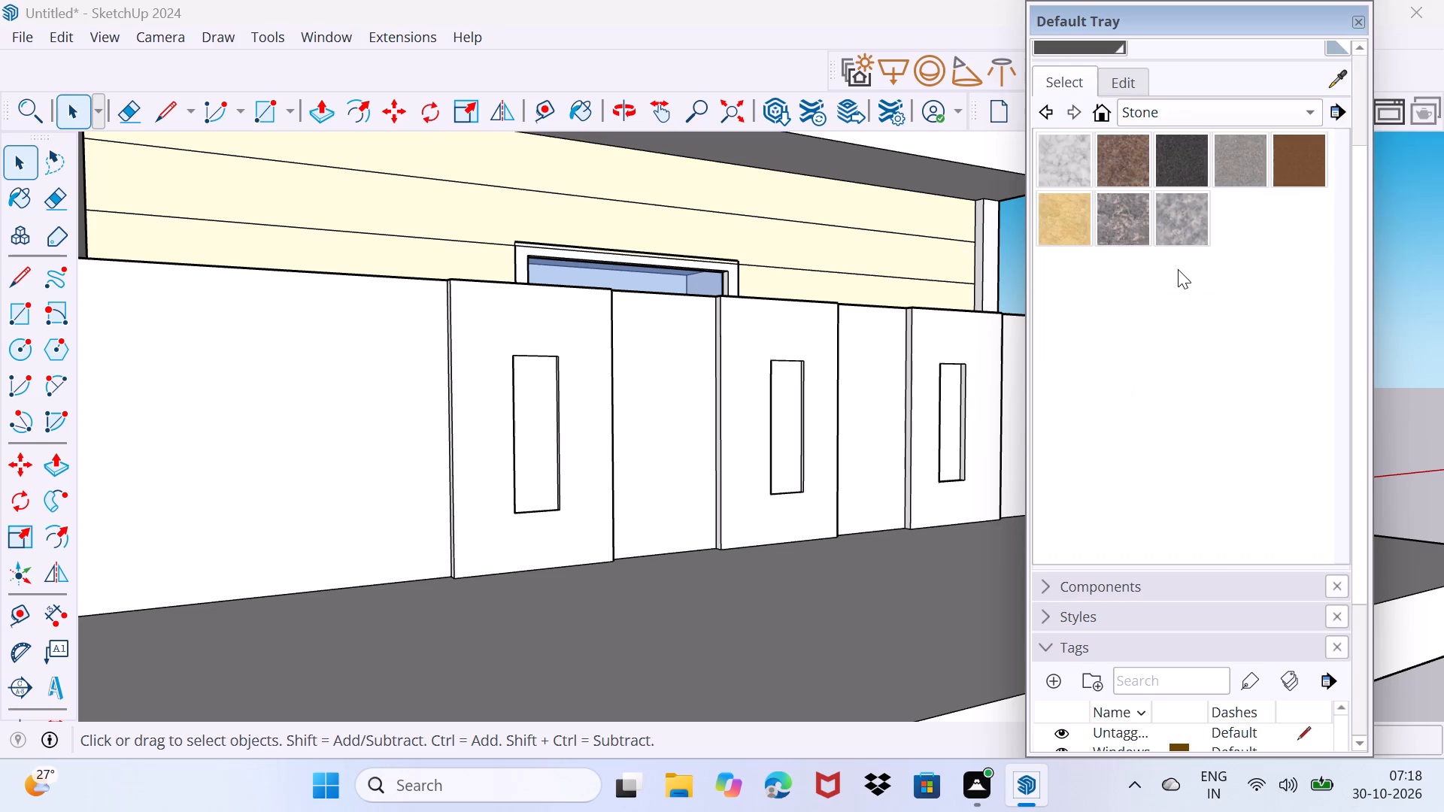
Paint the front faces of the three raised panels with the Sandstone material, leaving the recessed slots white.
{"action": "left_click", "coordinate": [1309, 164]}
{"action": "scroll", "coordinate": [501, 522], "scroll_direction": "up", "scroll_amount": 2}
{"action": "left_click", "coordinate": [501, 521]}
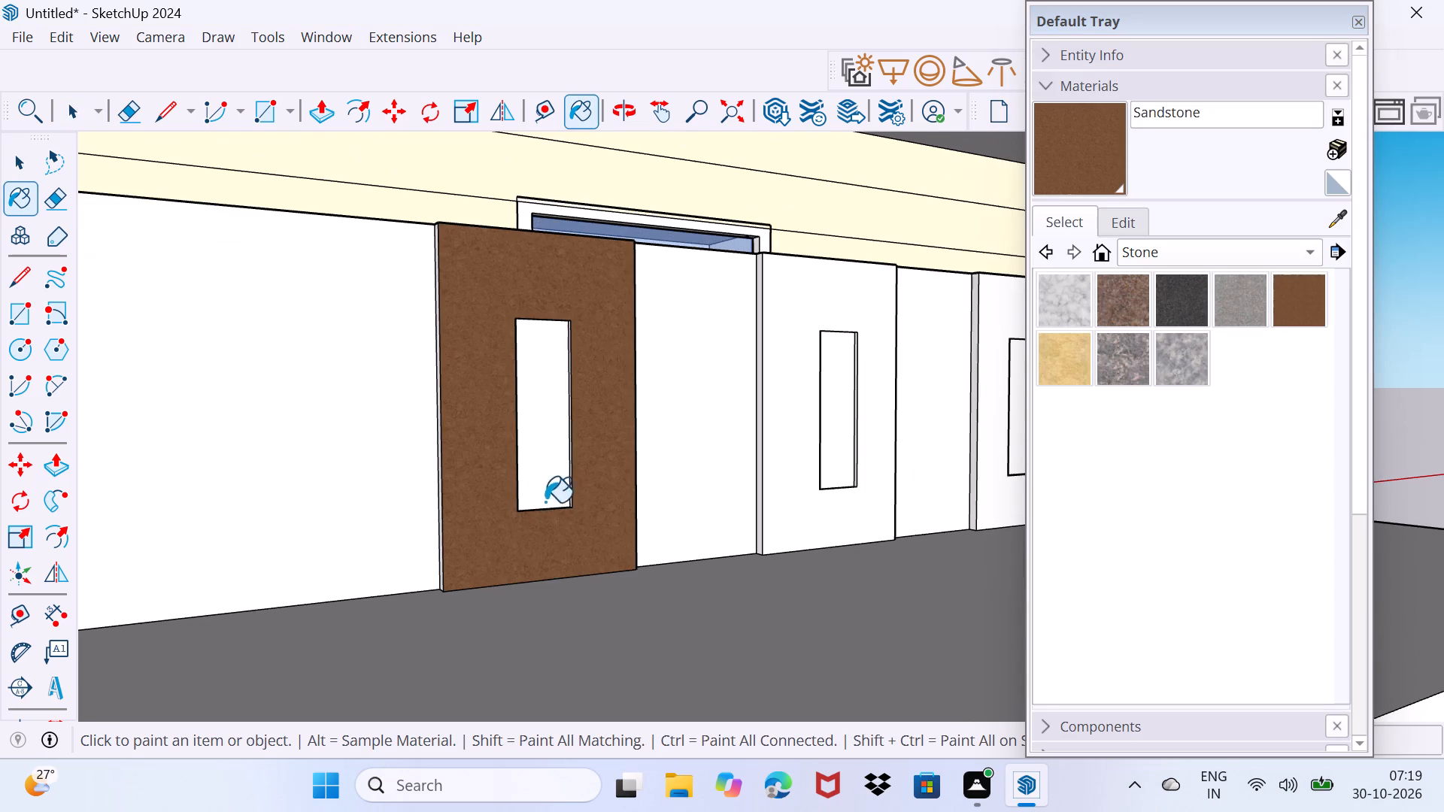
{"action": "left_click", "coordinate": [785, 430]}
{"action": "left_click", "coordinate": [993, 349]}
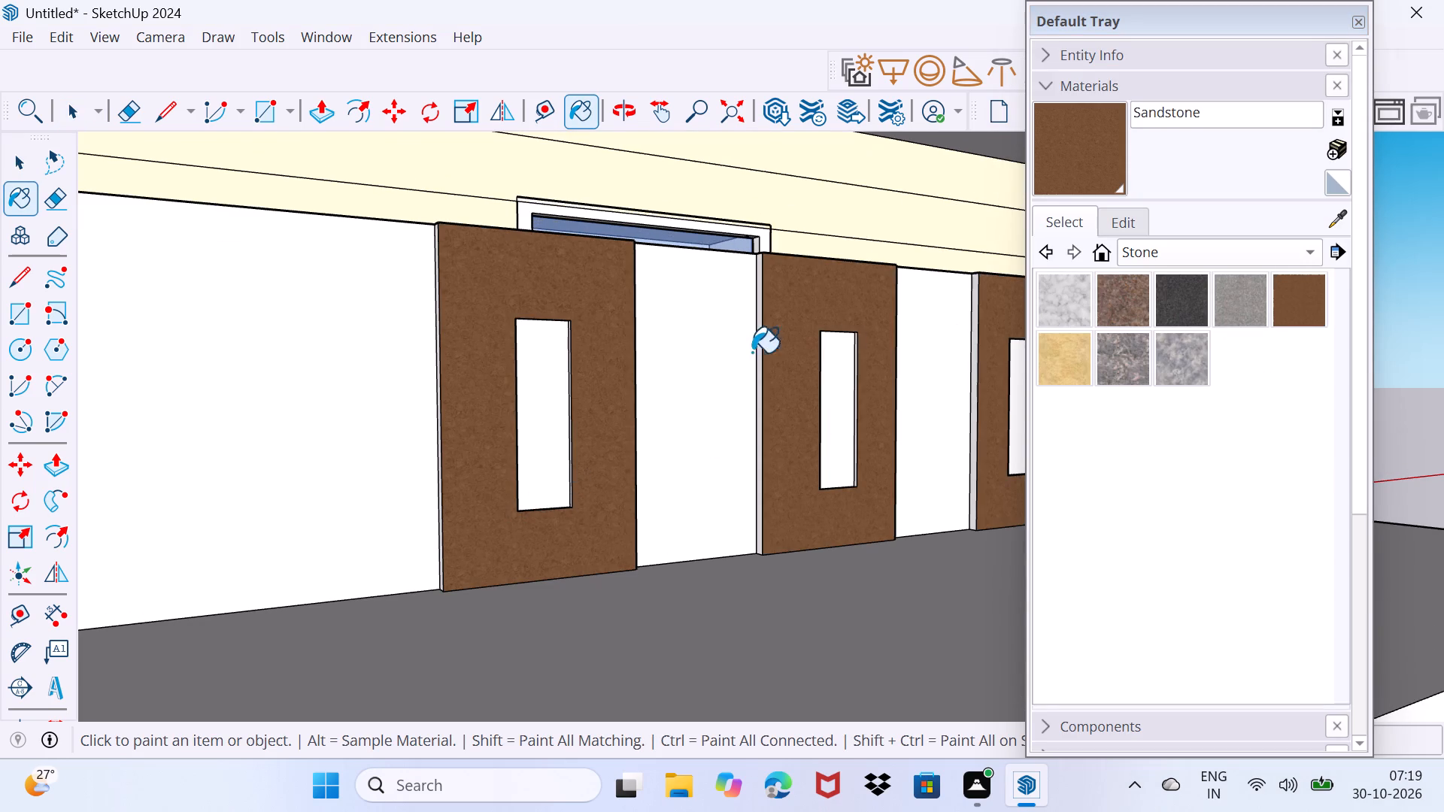
Paint the gate-facing sides and the top edges of the middle panel and the panel nearest the gate with Sandstone.
{"action": "scroll", "coordinate": [759, 328], "scroll_direction": "up", "scroll_amount": 4}
{"action": "left_click", "coordinate": [759, 328]}
{"action": "middle_click_drag", "start_coordinate": [767, 328], "coordinate": [787, 573]}
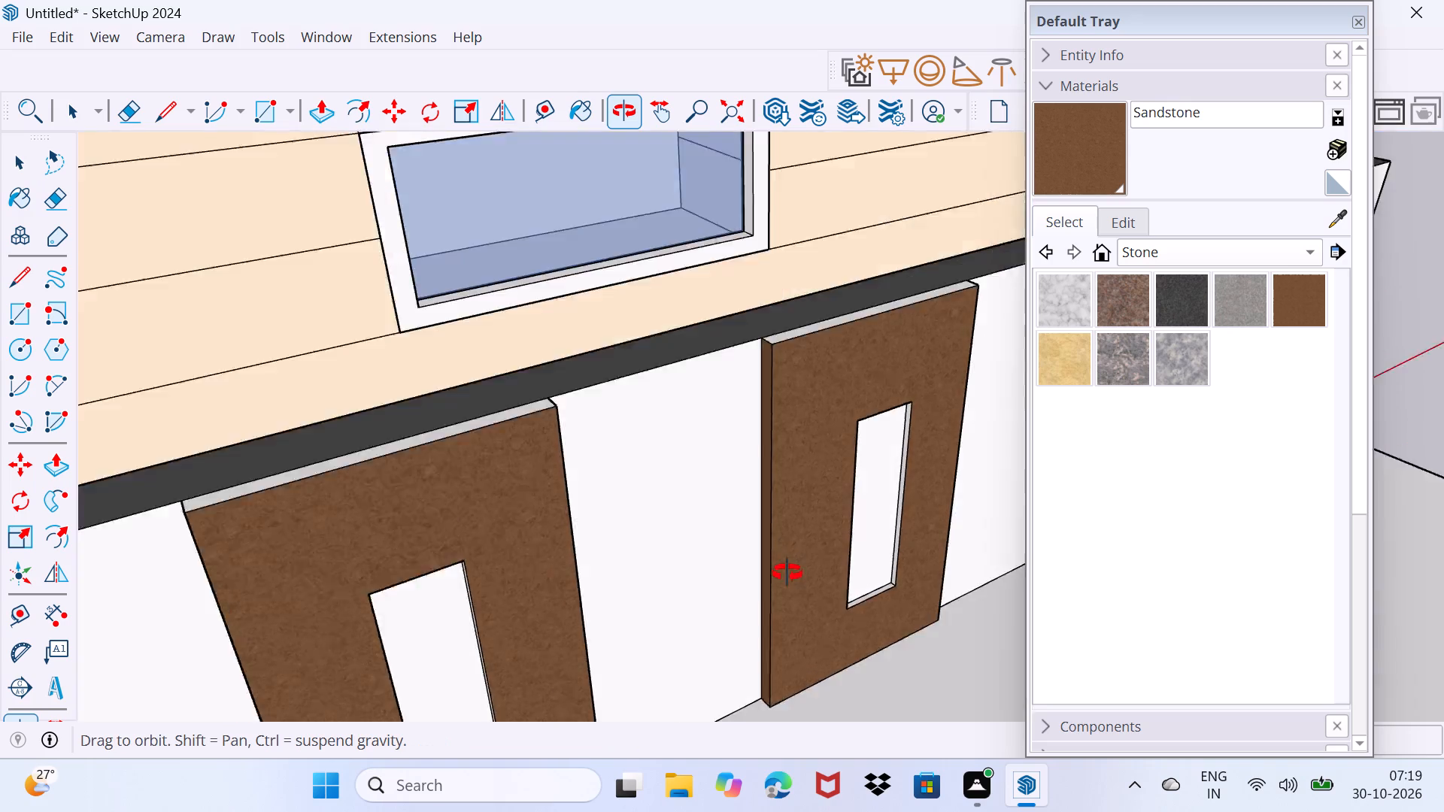
{"action": "middle_click_drag", "start_coordinate": [787, 573], "coordinate": [805, 607]}
{"action": "left_click", "coordinate": [848, 410]}
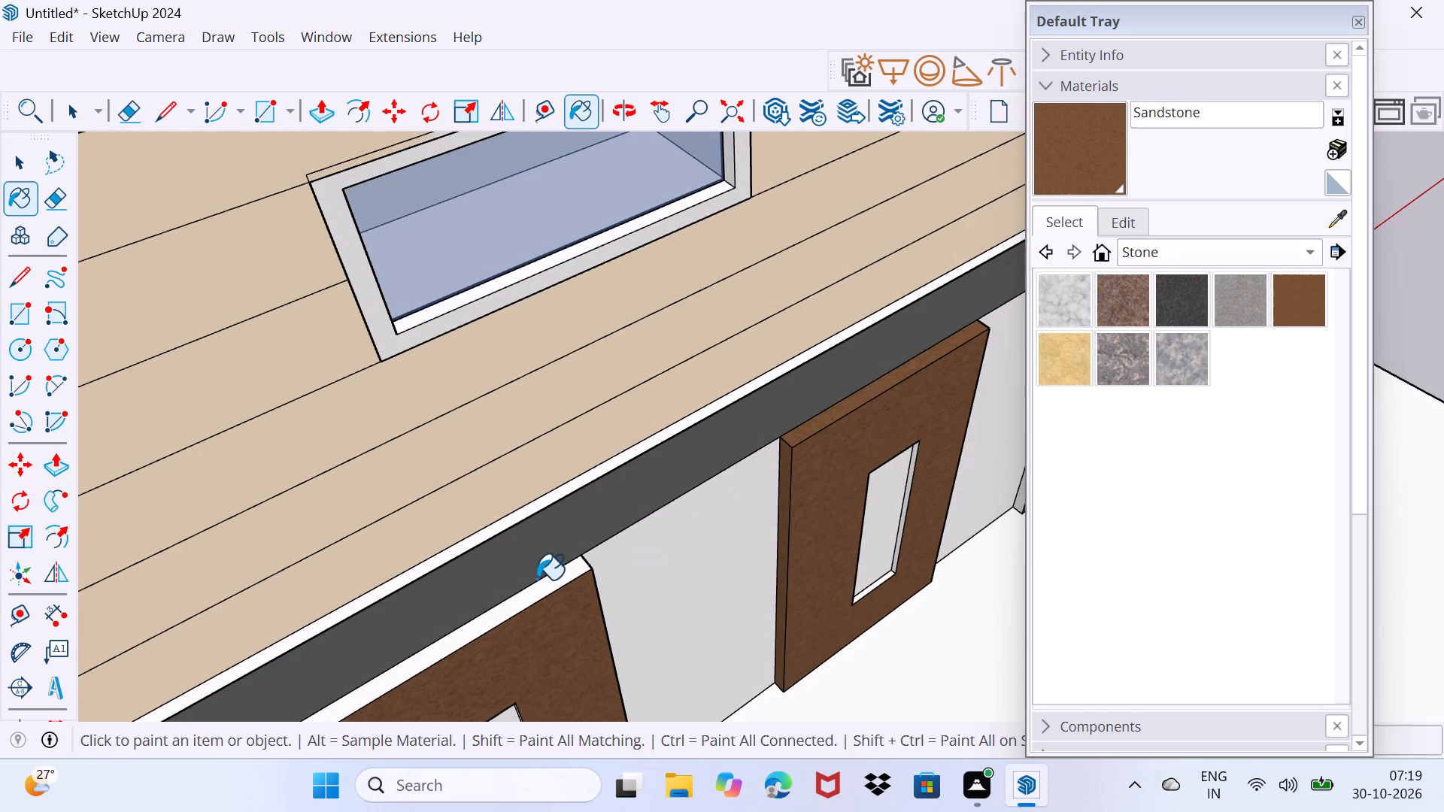
{"action": "left_click", "coordinate": [541, 583]}
{"action": "middle_click_drag", "start_coordinate": [591, 613], "coordinate": [727, 250]}
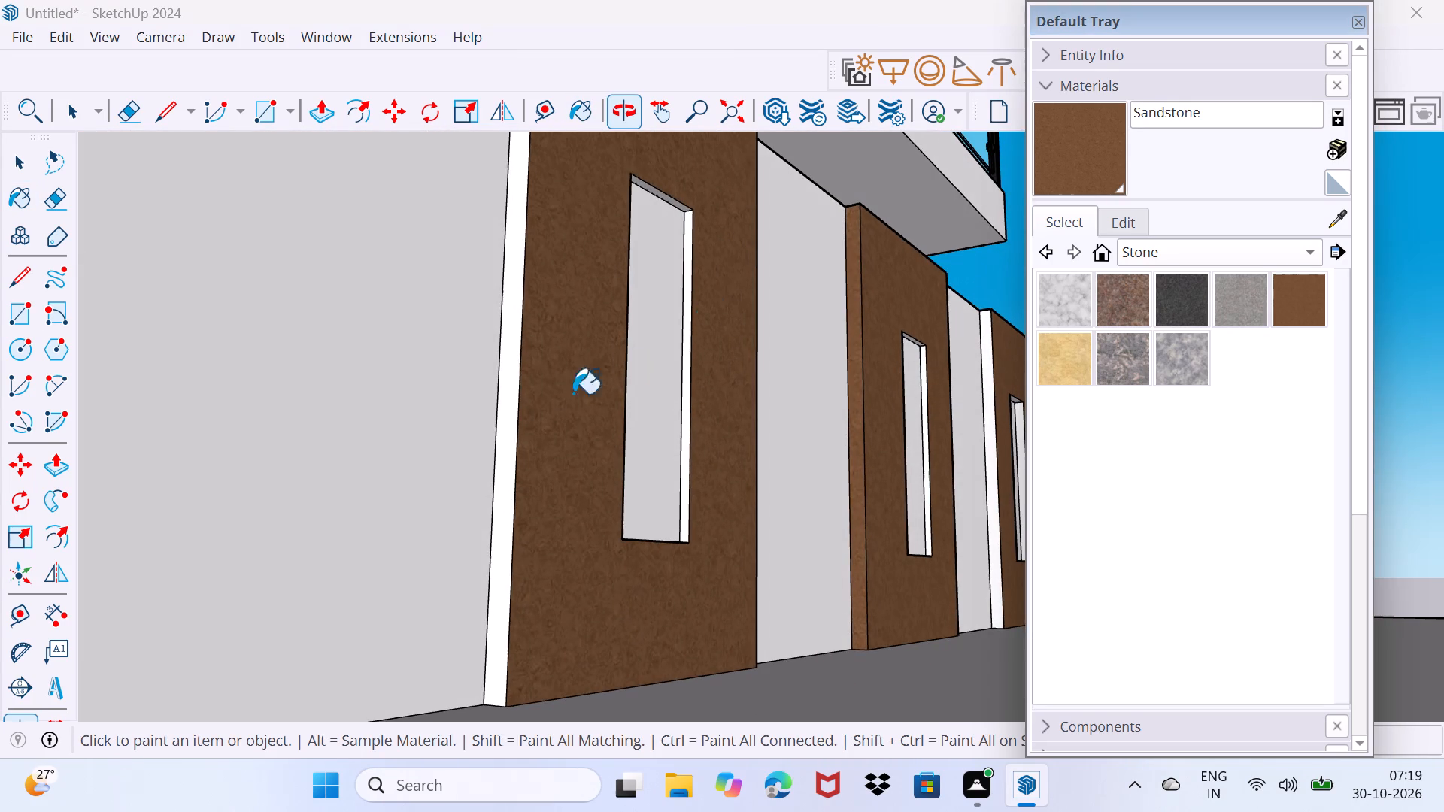
{"action": "left_click", "coordinate": [511, 409]}
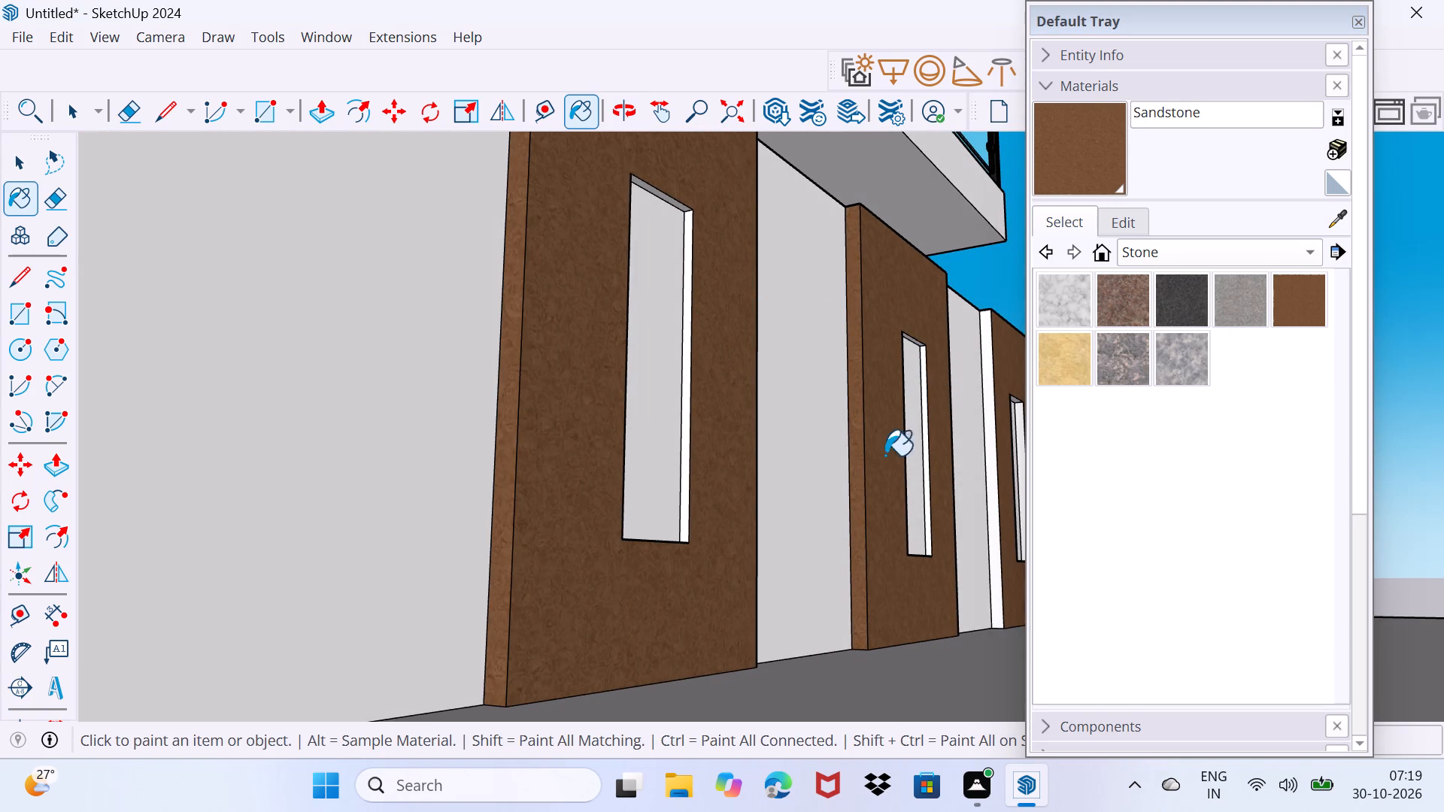
Paint the sides of all three raised panels that face away from the gate with Sandstone.
{"action": "middle_click_drag", "start_coordinate": [932, 481], "coordinate": [332, 543]}
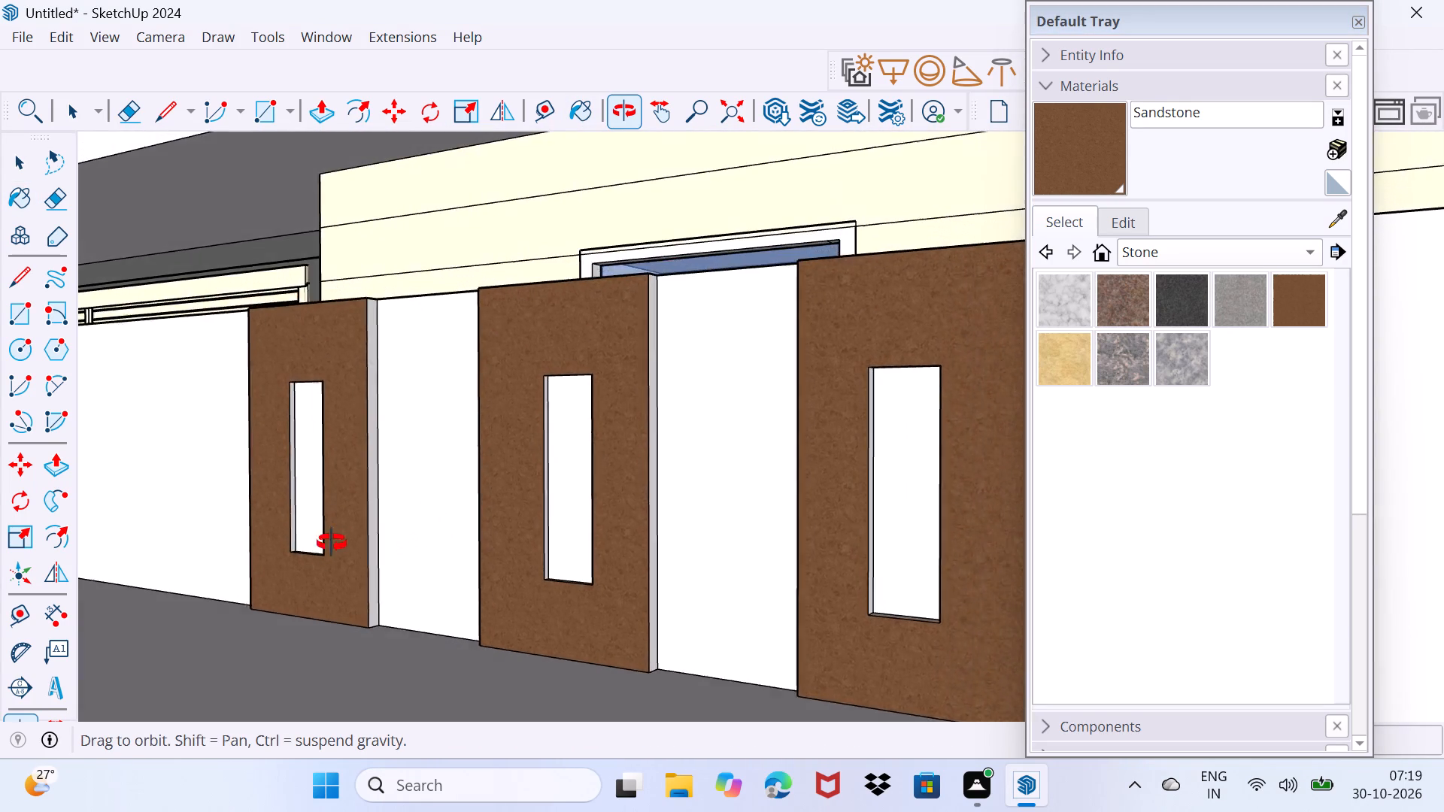
{"action": "middle_click_drag", "start_coordinate": [332, 543], "coordinate": [223, 541]}
{"action": "scroll", "coordinate": [892, 568], "scroll_direction": "up", "scroll_amount": 2}
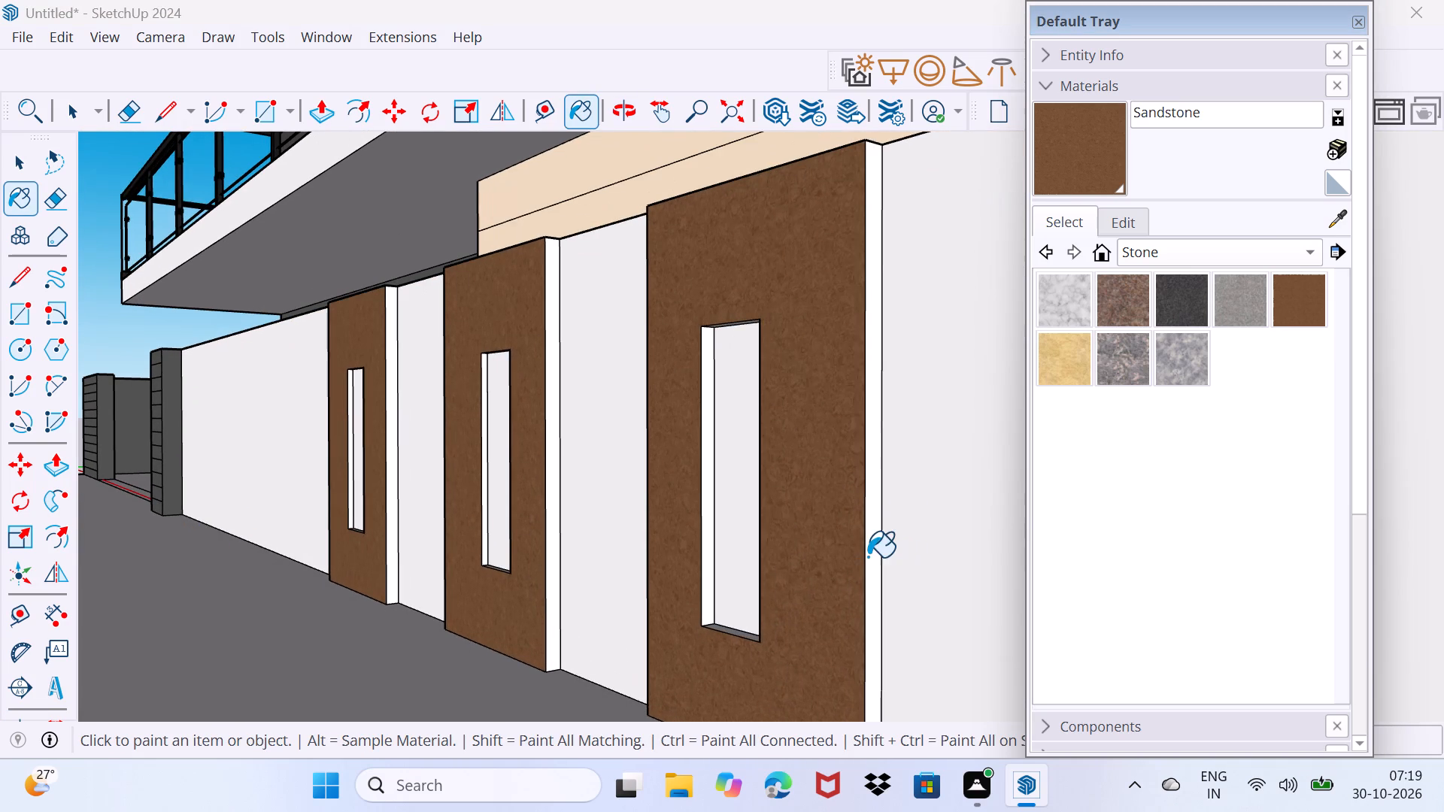
{"action": "left_click", "coordinate": [874, 555]}
{"action": "left_click", "coordinate": [551, 477]}
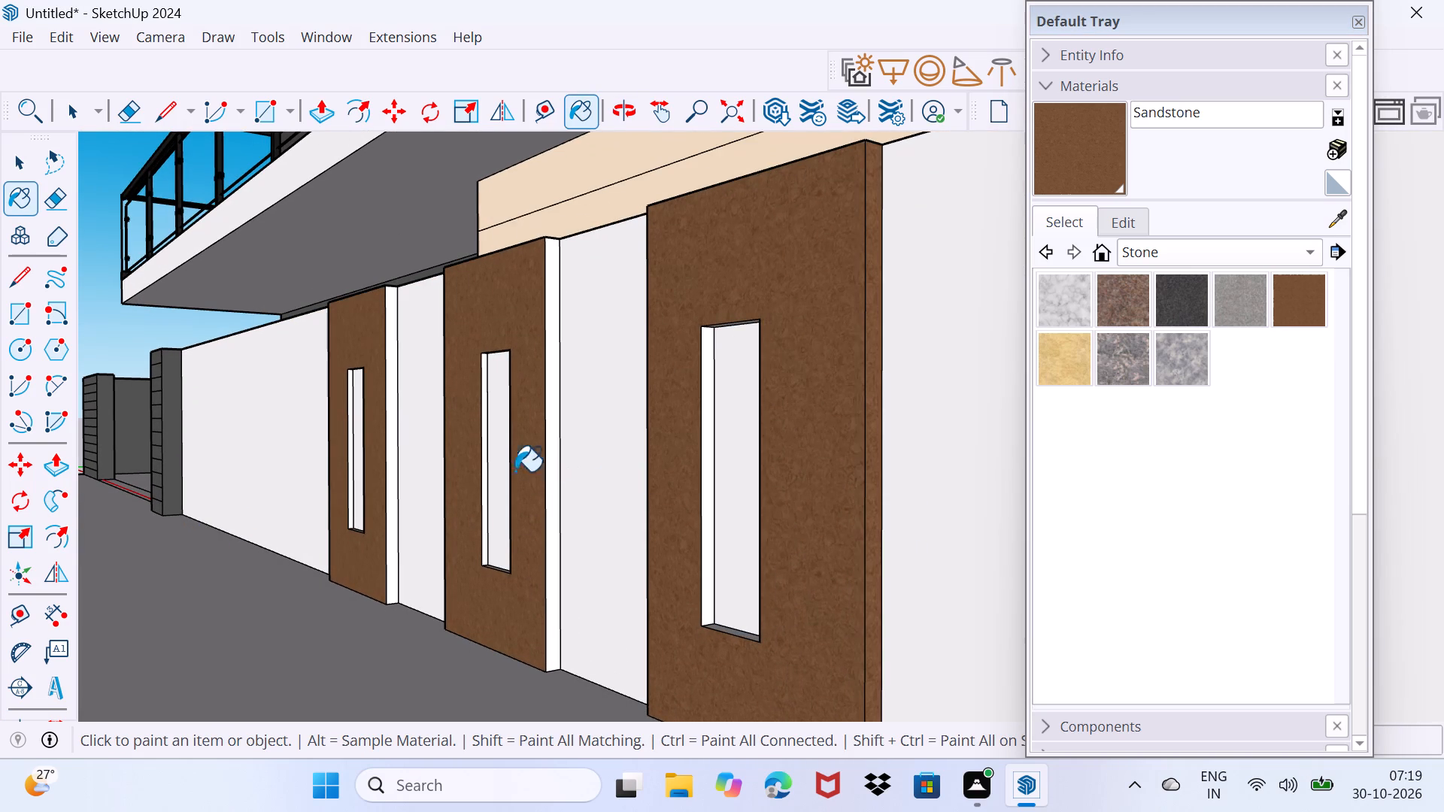
{"action": "left_click", "coordinate": [390, 468]}
Move the tray out of the way and paint the gate-facing side of the panel farthest from the gate with Sandstone.
{"action": "middle_click_drag", "start_coordinate": [378, 470], "coordinate": [758, 479]}
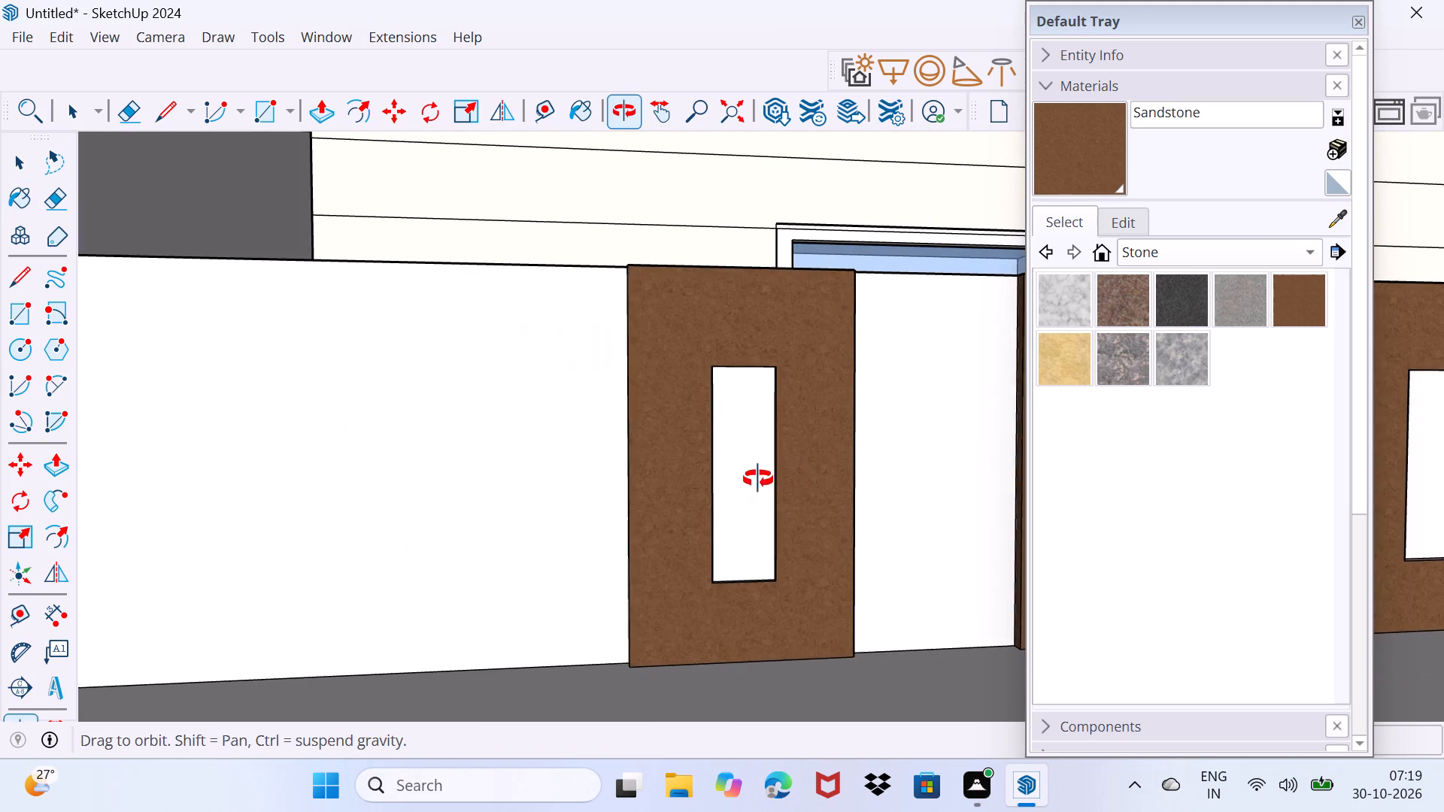
{"action": "middle_click_drag", "start_coordinate": [758, 479], "coordinate": [764, 479]}
{"action": "left_click_drag", "start_coordinate": [1228, 17], "coordinate": [945, 518]}
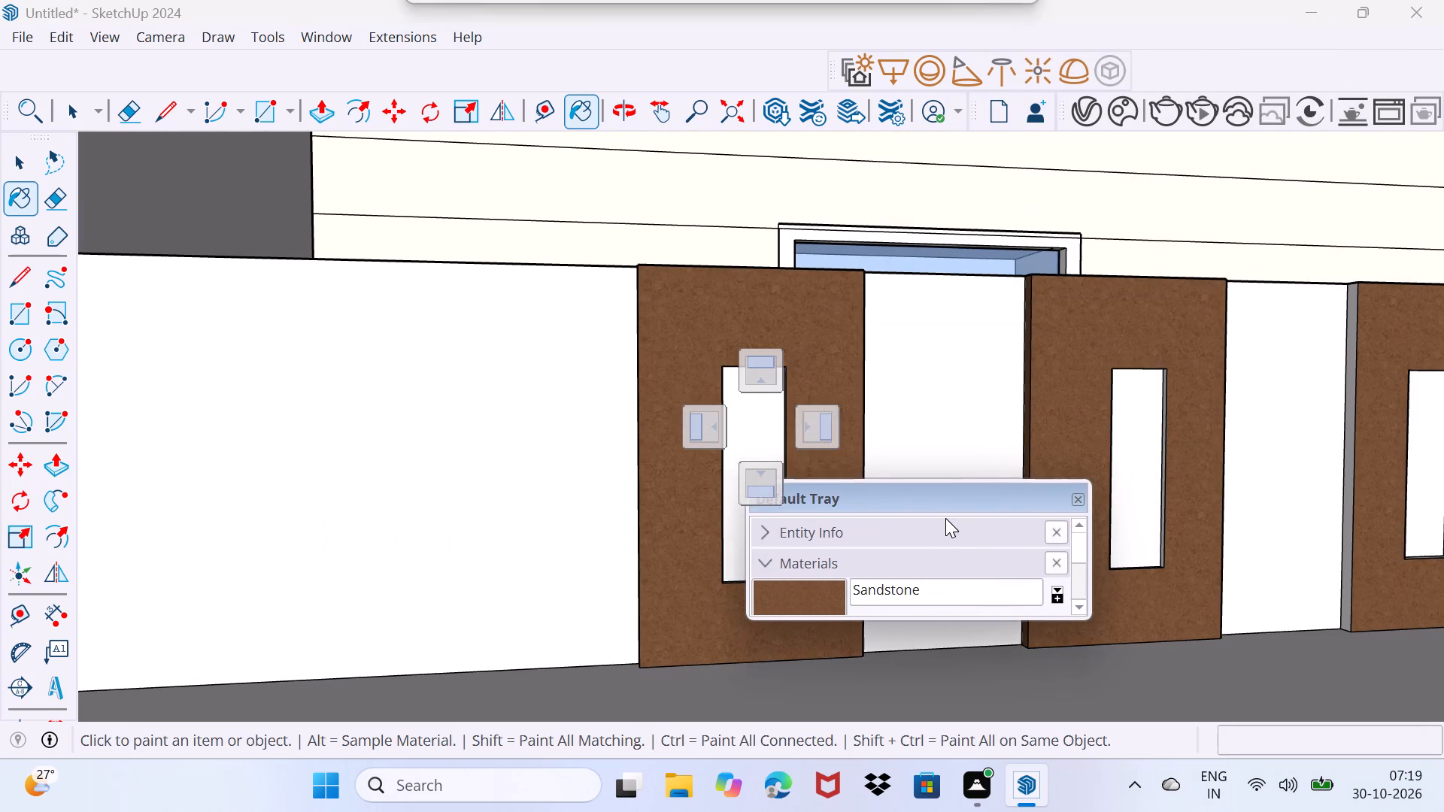
{"action": "left_click_drag", "start_coordinate": [945, 518], "coordinate": [945, 520]}
{"action": "middle_click_drag", "start_coordinate": [1252, 423], "coordinate": [1342, 429]}
{"action": "scroll", "coordinate": [1270, 465], "scroll_direction": "up", "scroll_amount": 2}
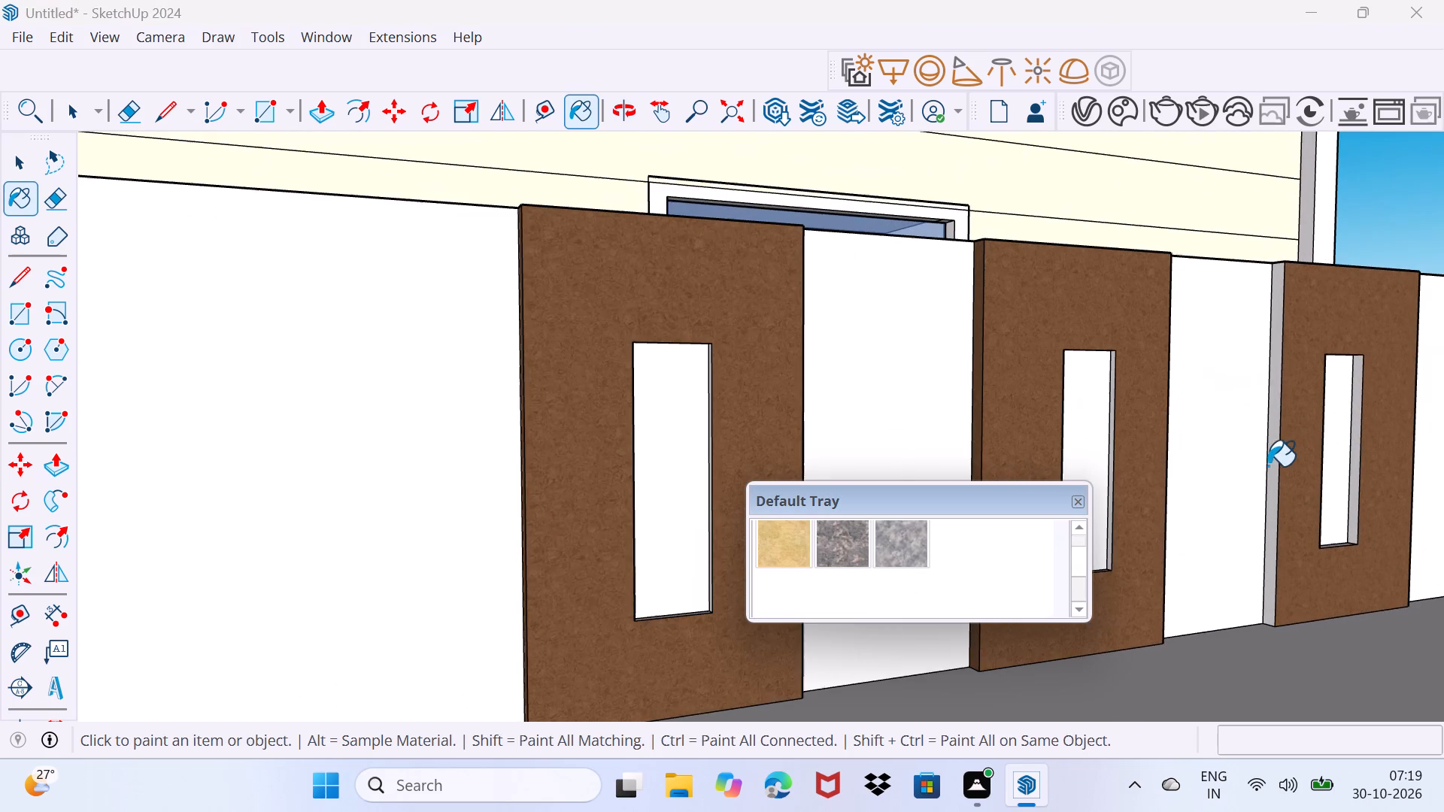
{"action": "left_click", "coordinate": [1275, 466]}
{"action": "key", "text": "space"}
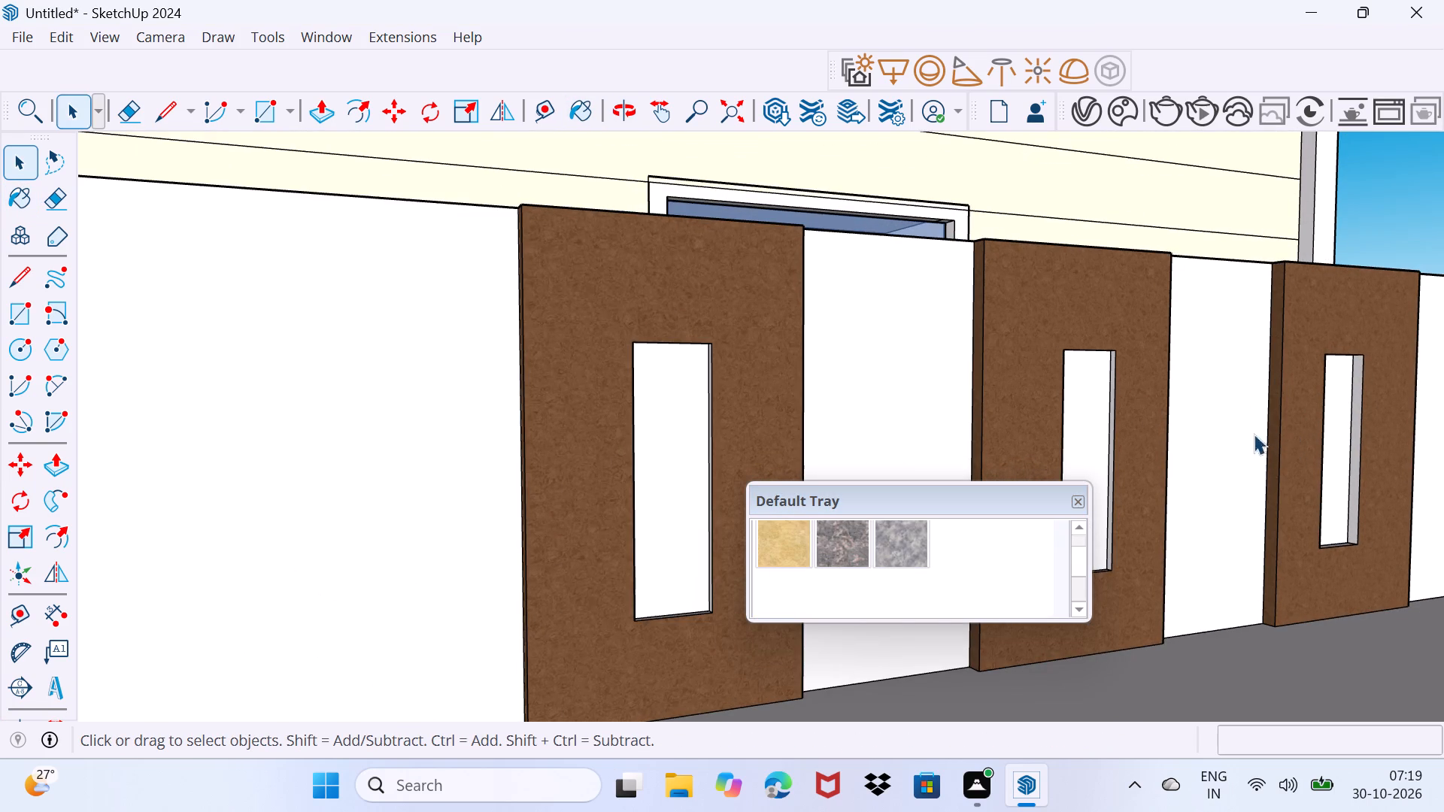
Draw a 1' 8" by 1' 8" square on the ground just in front of the raised panel nearest the gate.
{"action": "scroll", "coordinate": [1228, 428], "scroll_direction": "down", "scroll_amount": 4}
{"action": "left_click_drag", "start_coordinate": [906, 507], "coordinate": [890, 665]}
{"action": "scroll", "coordinate": [977, 510], "scroll_direction": "down", "scroll_amount": 4}
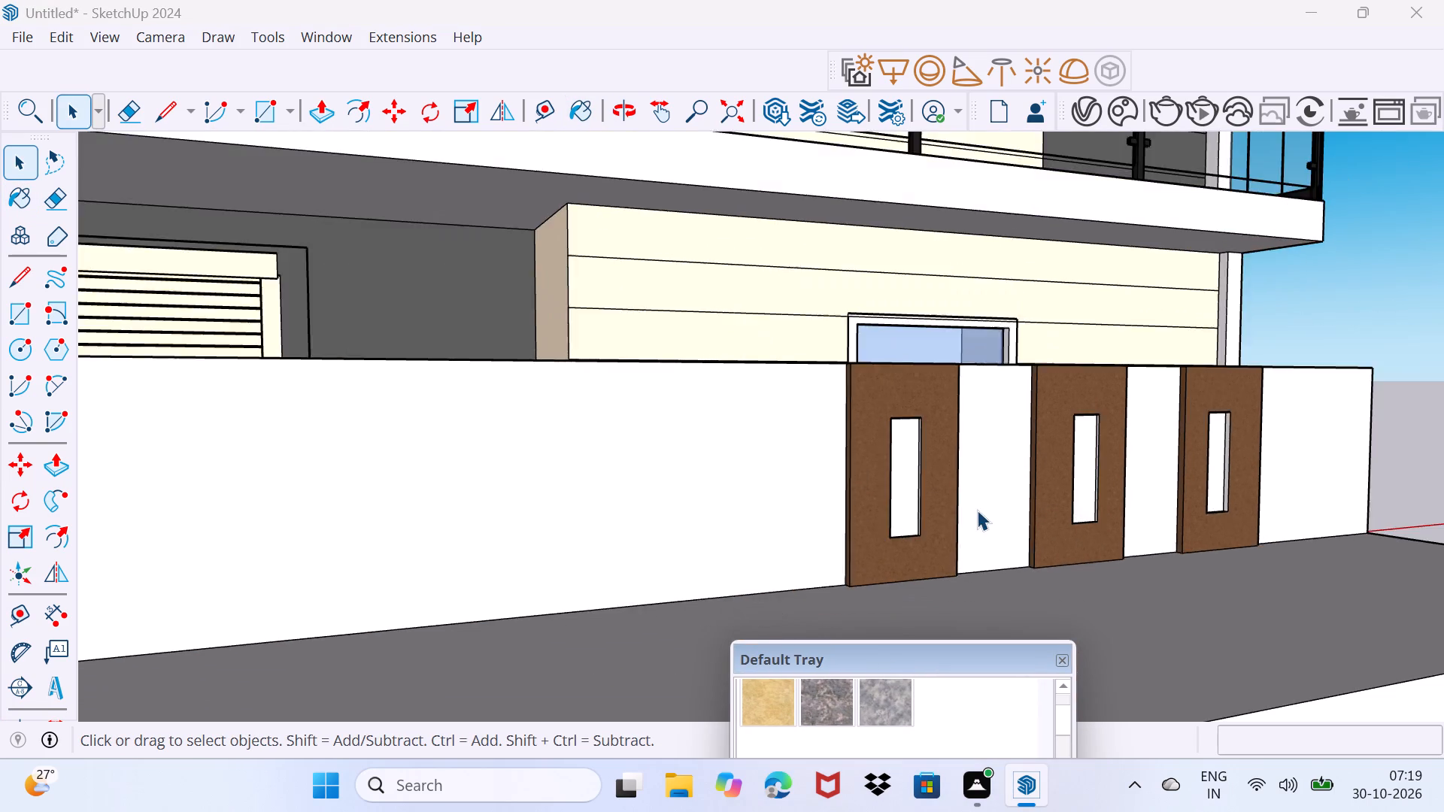
{"action": "scroll", "coordinate": [977, 510], "scroll_direction": "down", "scroll_amount": 4}
{"action": "middle_click_drag", "start_coordinate": [998, 509], "coordinate": [867, 377]}
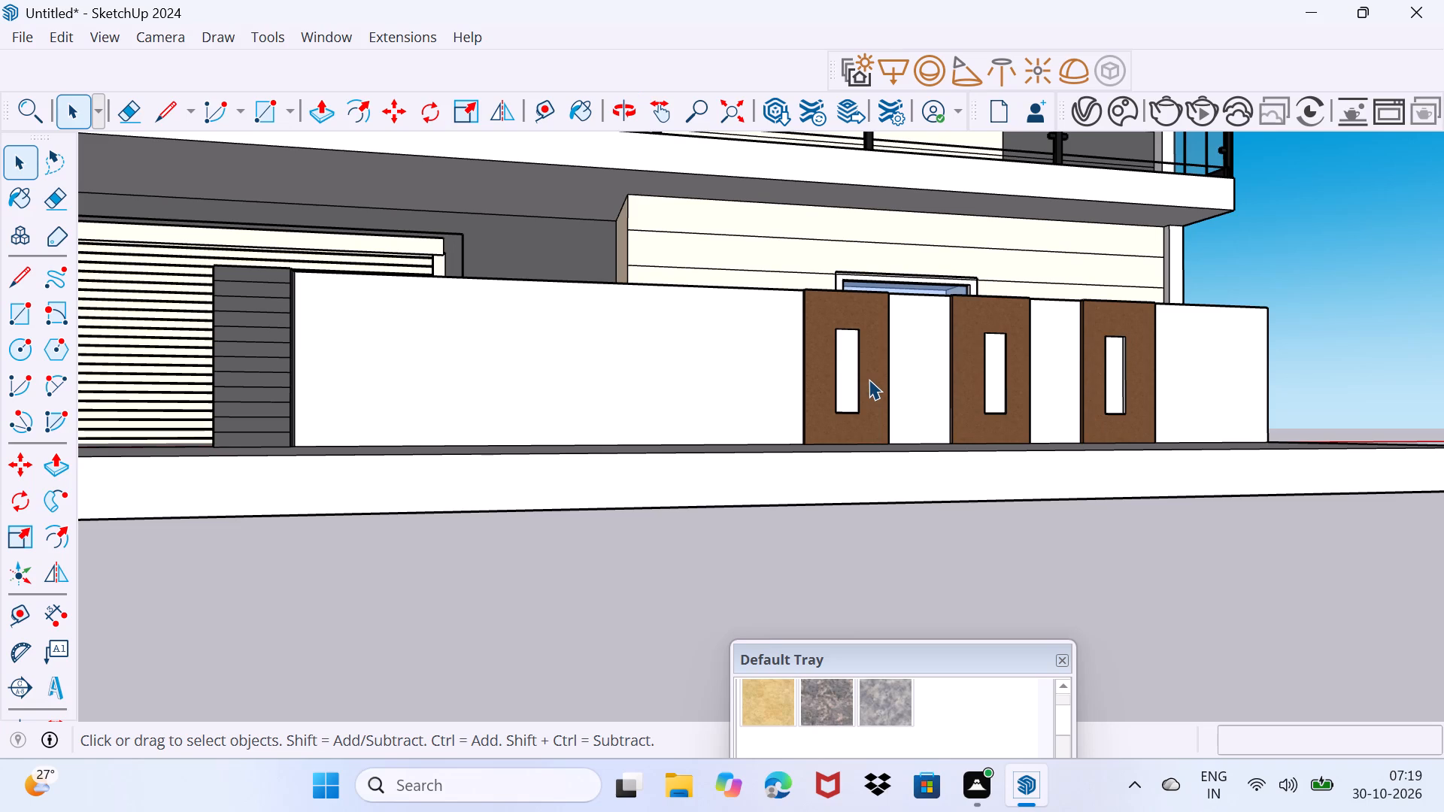
{"action": "middle_click_drag", "start_coordinate": [868, 370], "coordinate": [872, 376]}
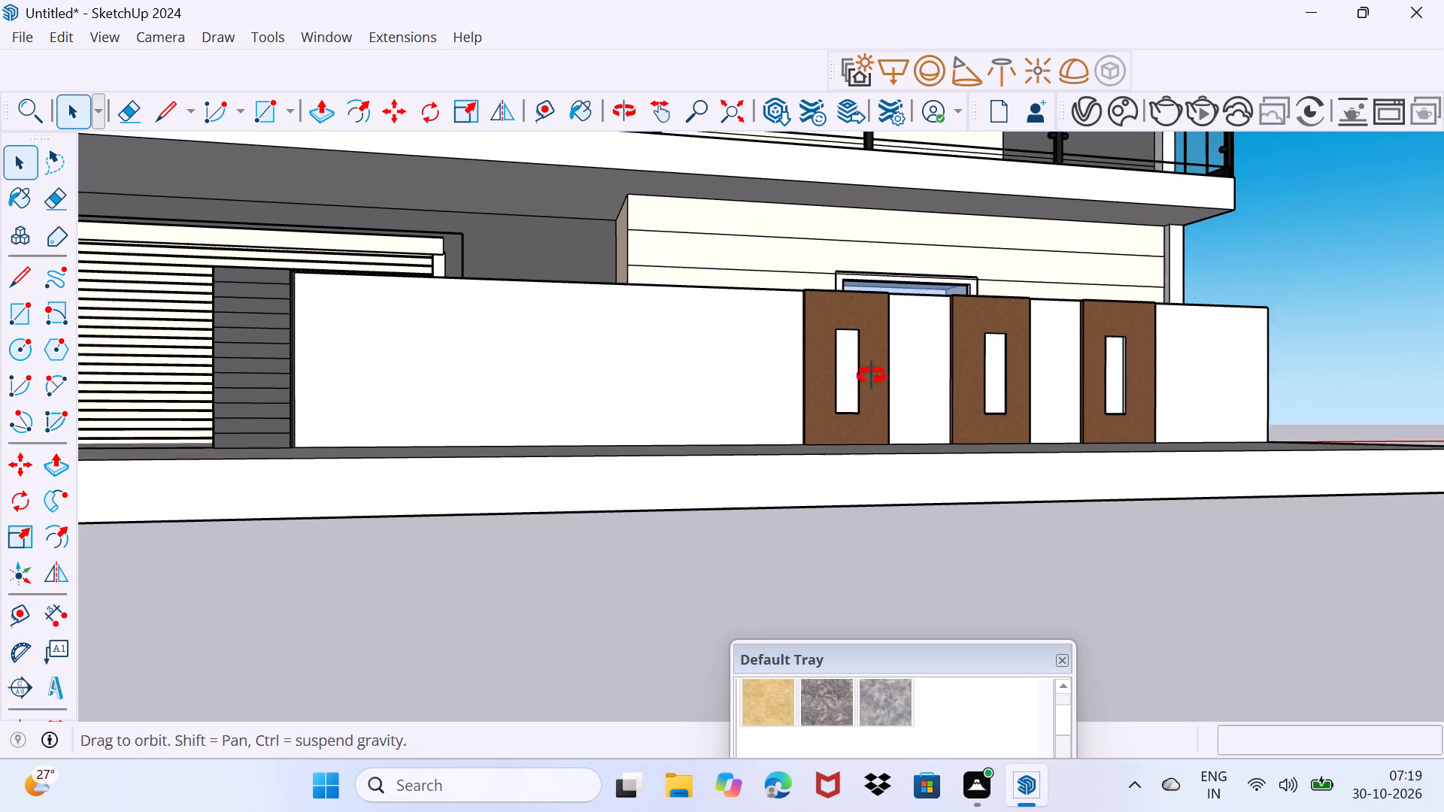
{"action": "middle_click_drag", "start_coordinate": [872, 376], "coordinate": [872, 443]}
{"action": "scroll", "coordinate": [872, 492], "scroll_direction": "up", "scroll_amount": 2}
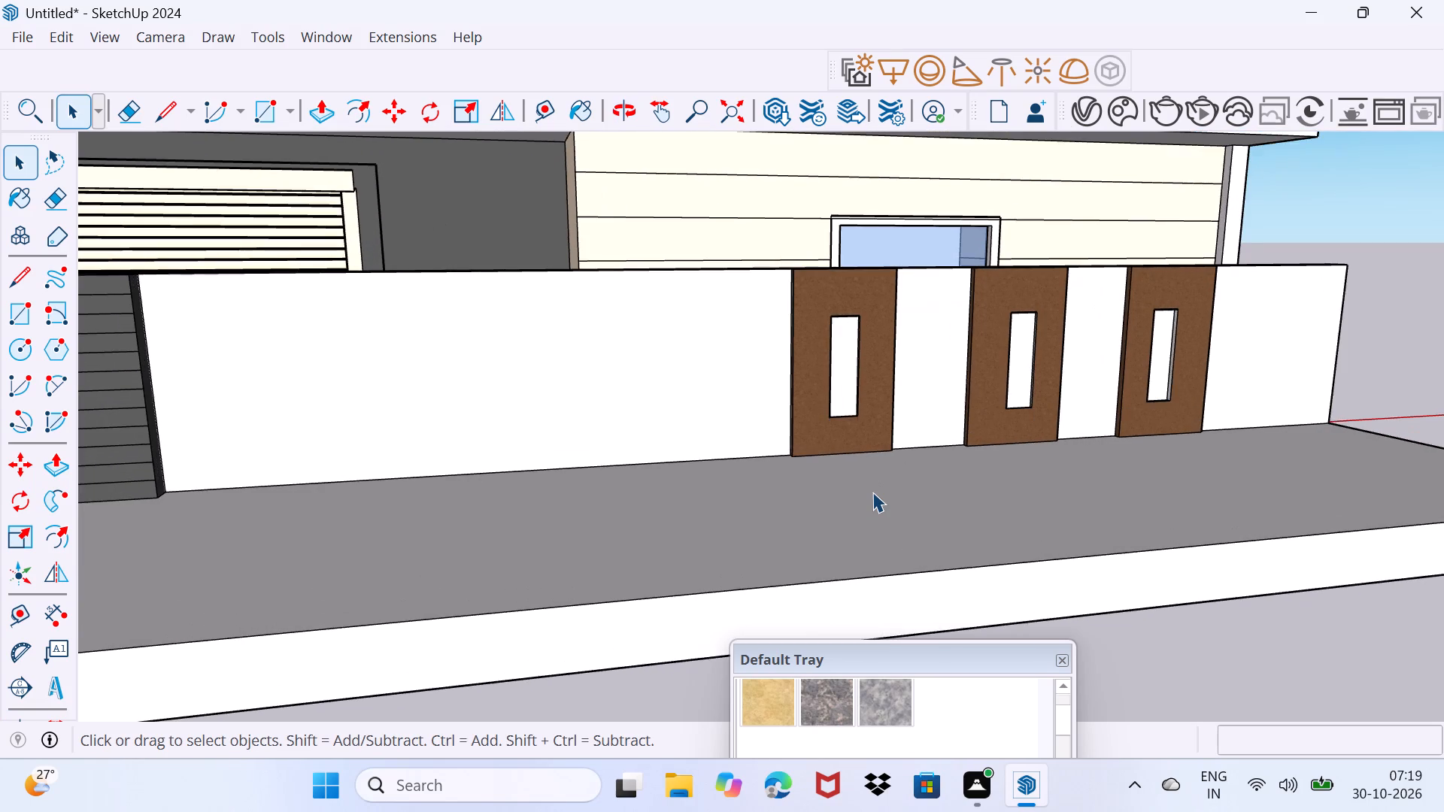
{"action": "middle_click_drag", "start_coordinate": [872, 494], "coordinate": [872, 524]}
{"action": "scroll", "coordinate": [838, 507], "scroll_direction": "up", "scroll_amount": 6}
{"action": "key", "text": "r"}
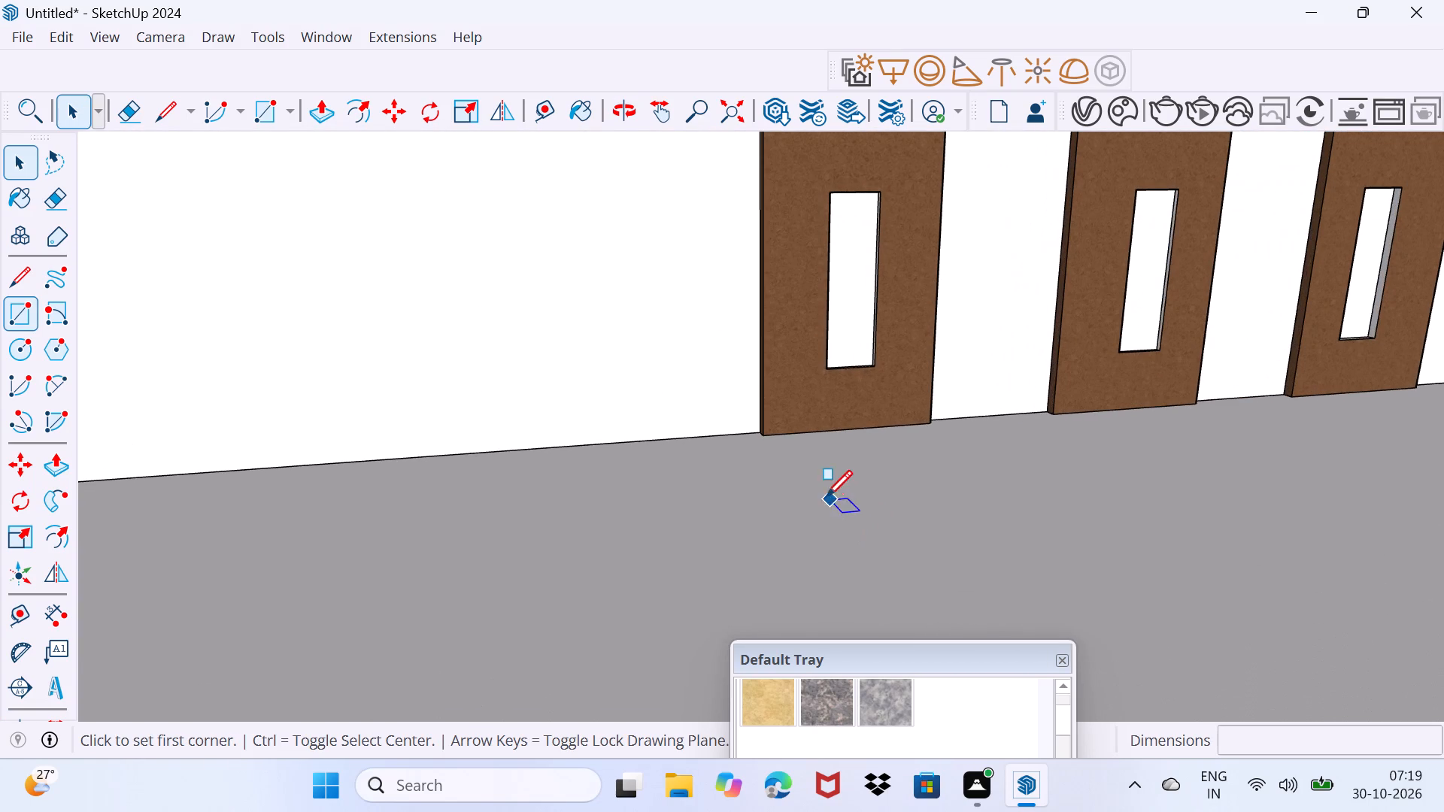
{"action": "scroll", "coordinate": [801, 471], "scroll_direction": "up", "scroll_amount": 4}
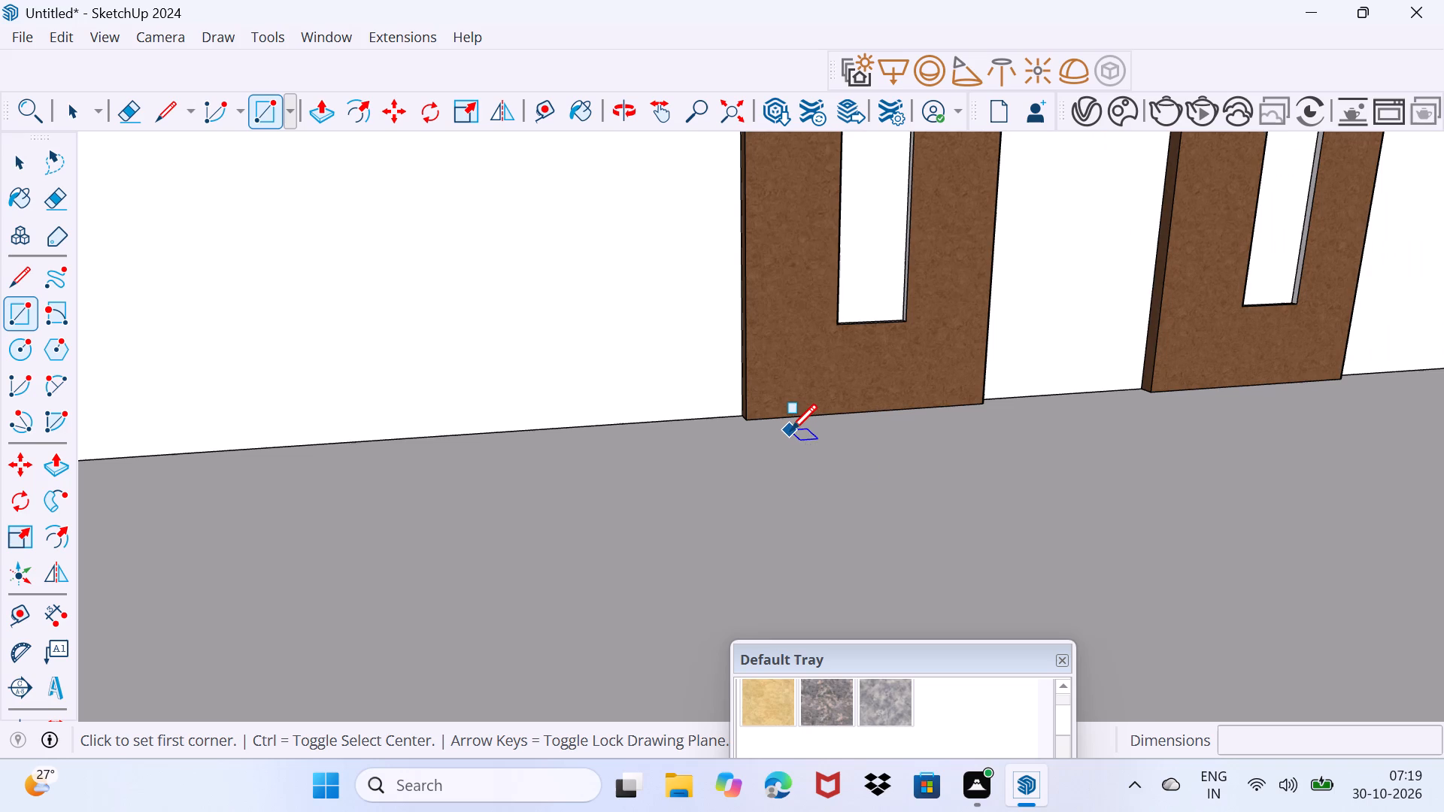
{"action": "left_click", "coordinate": [790, 429]}
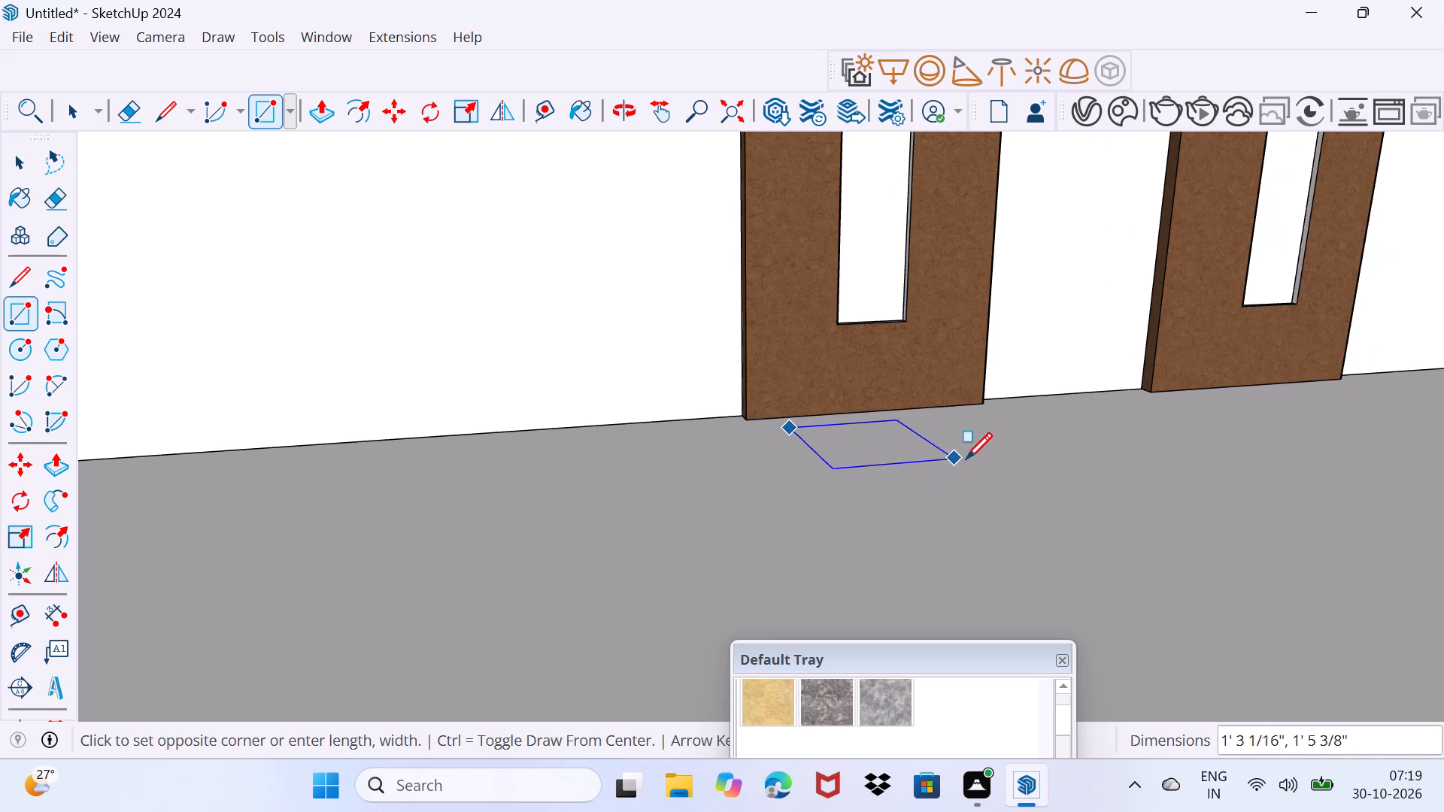
{"action": "left_click", "coordinate": [1006, 462]}
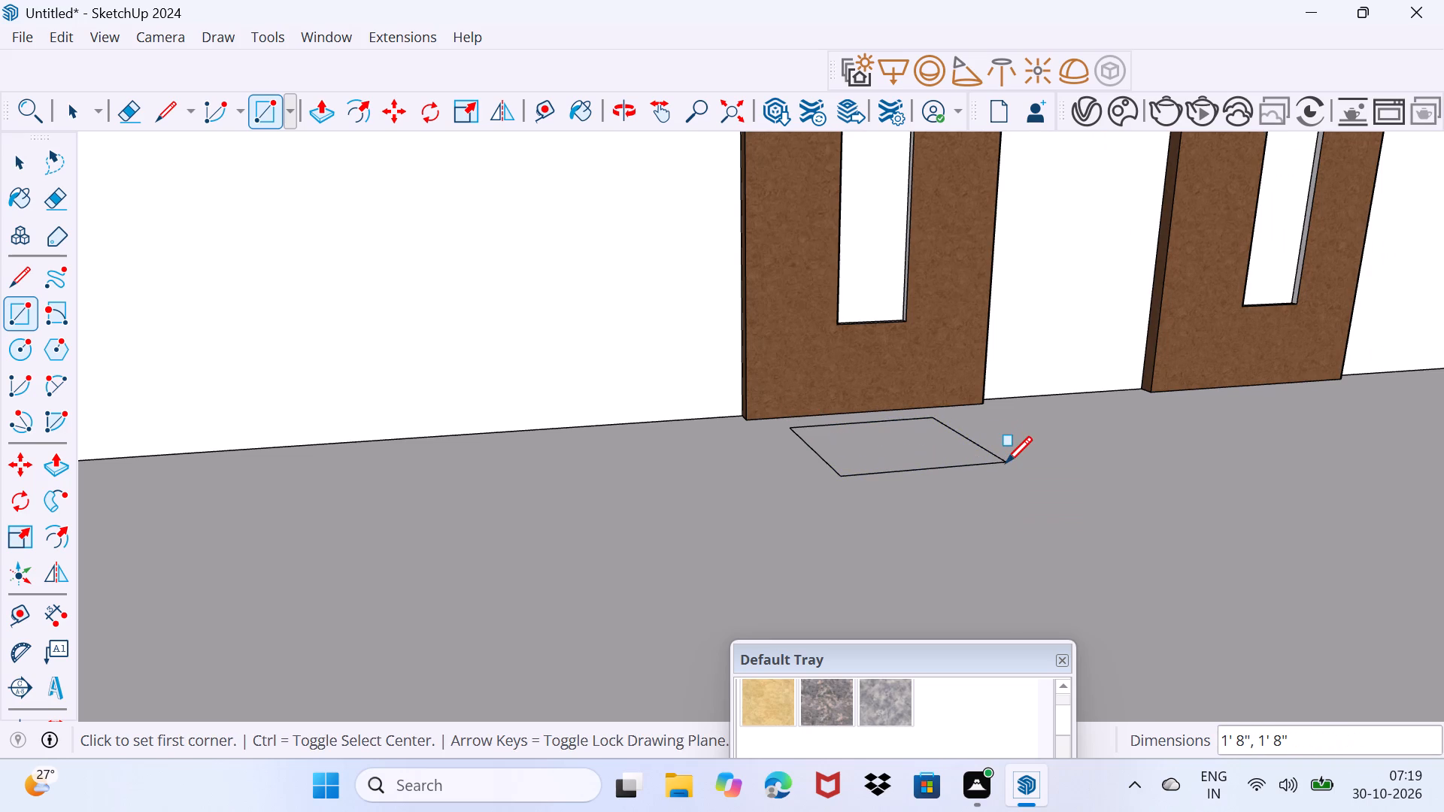
Copy the square's outline along the wall to the middle panel, about 5' 3 9/16" away, and about 4' 9 1/8" further to the farthest panel.
{"action": "key", "text": "space"}
{"action": "left_click", "coordinate": [942, 471]}
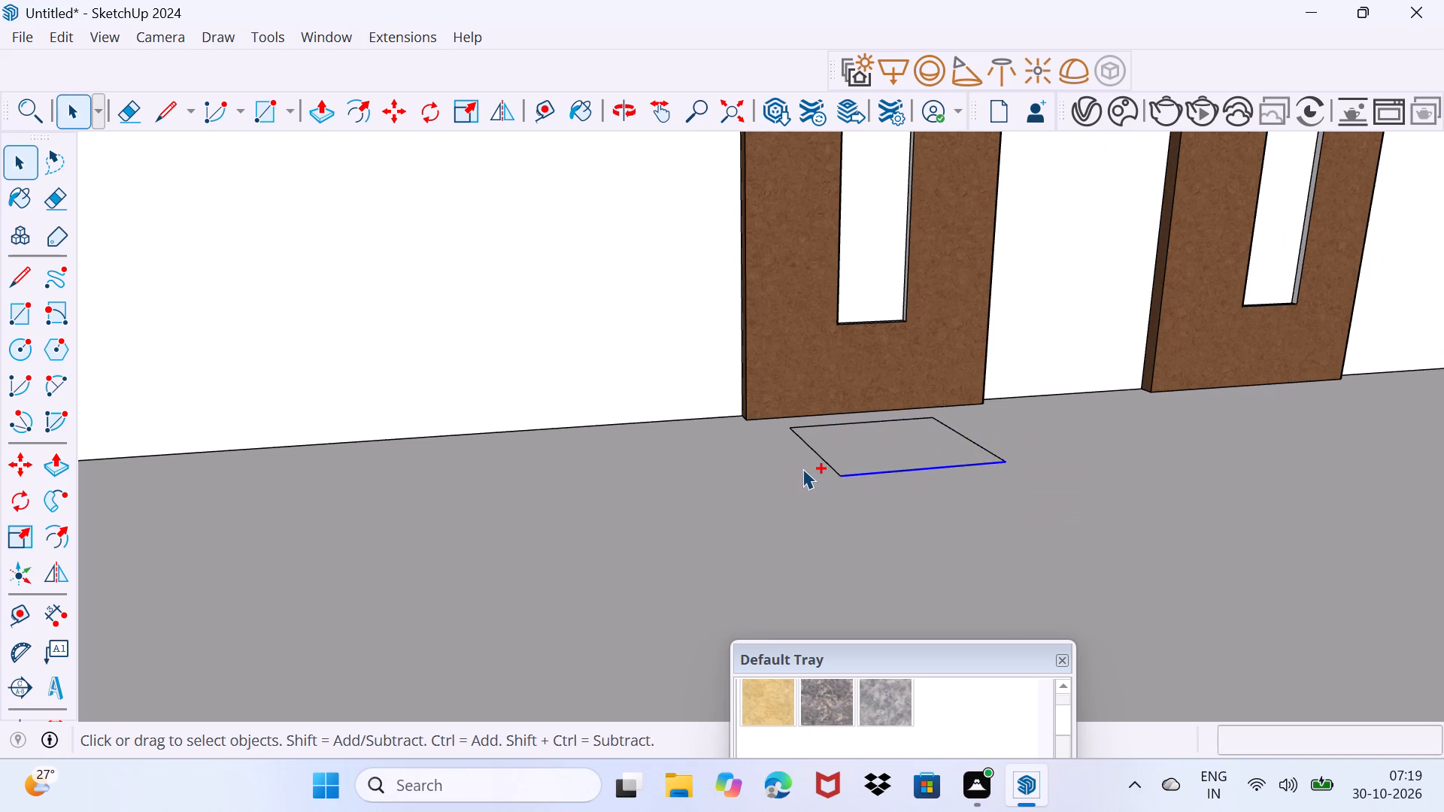
{"action": "left_click", "coordinate": [824, 461], "text": "ctrl"}
{"action": "left_click", "coordinate": [825, 420], "text": "ctrl"}
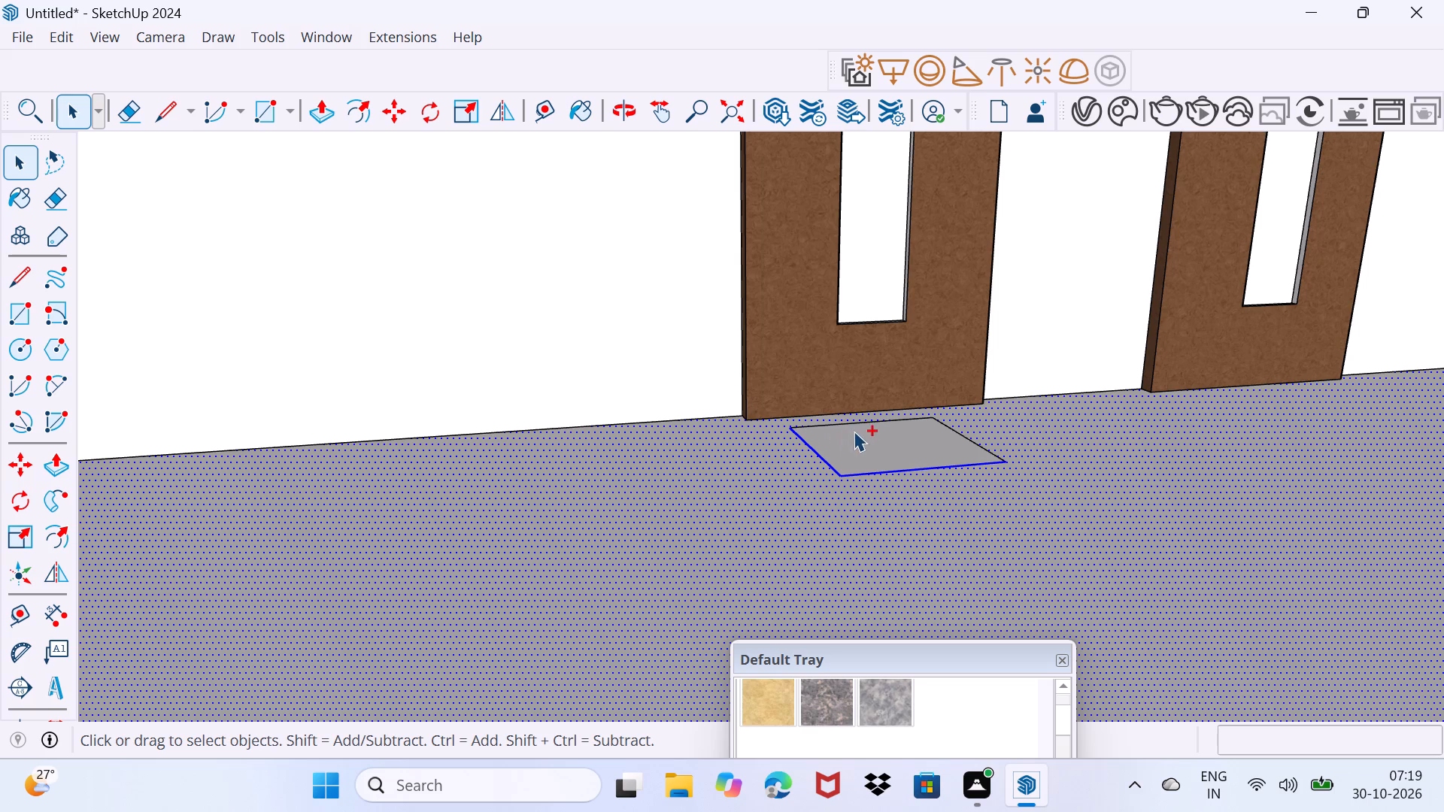
{"action": "left_click", "coordinate": [754, 468], "text": "ctrl+shift"}
{"action": "left_click", "coordinate": [873, 423], "text": "ctrl"}
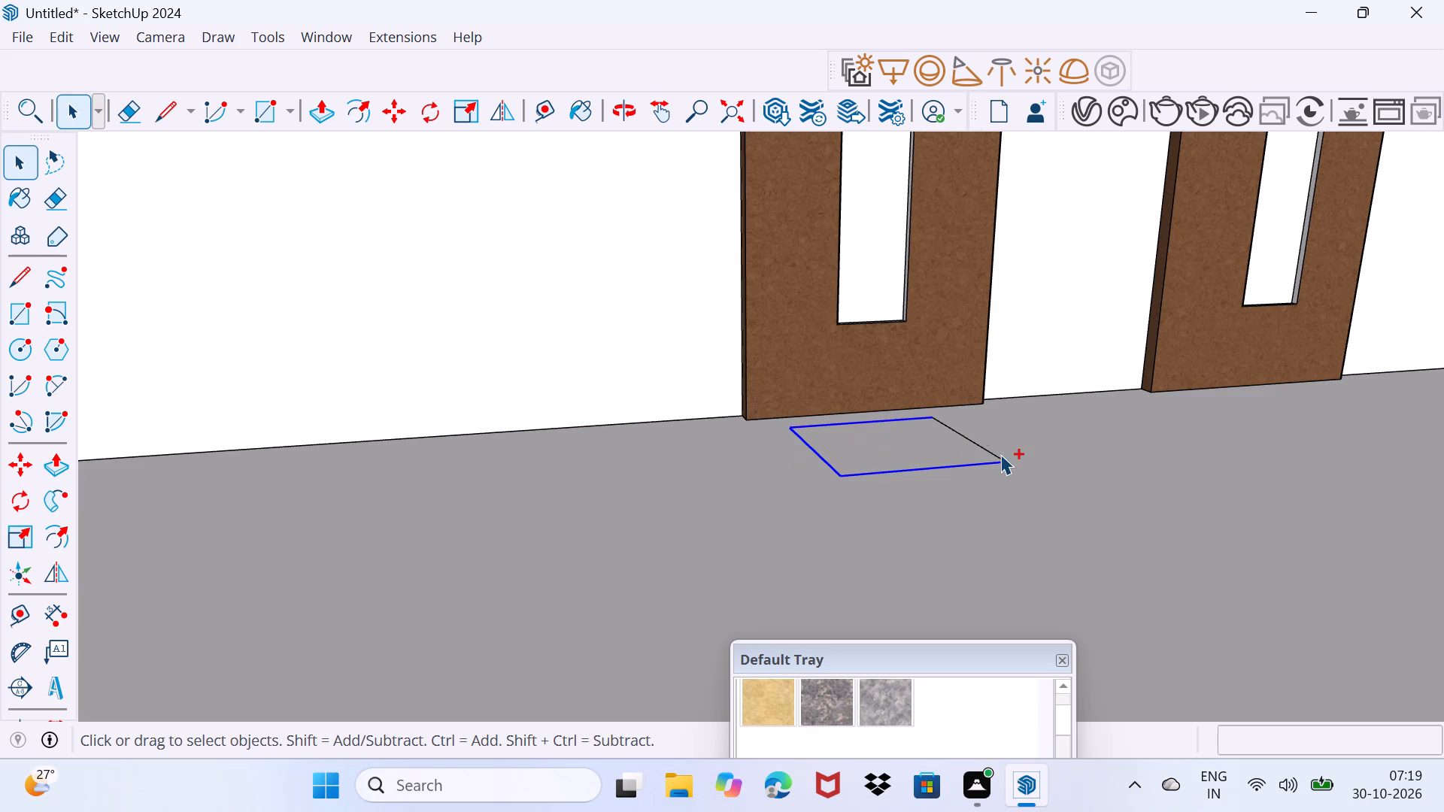
{"action": "left_click", "coordinate": [984, 450], "text": "ctrl"}
{"action": "key", "text": "m"}
{"action": "left_click", "coordinate": [1000, 459]}
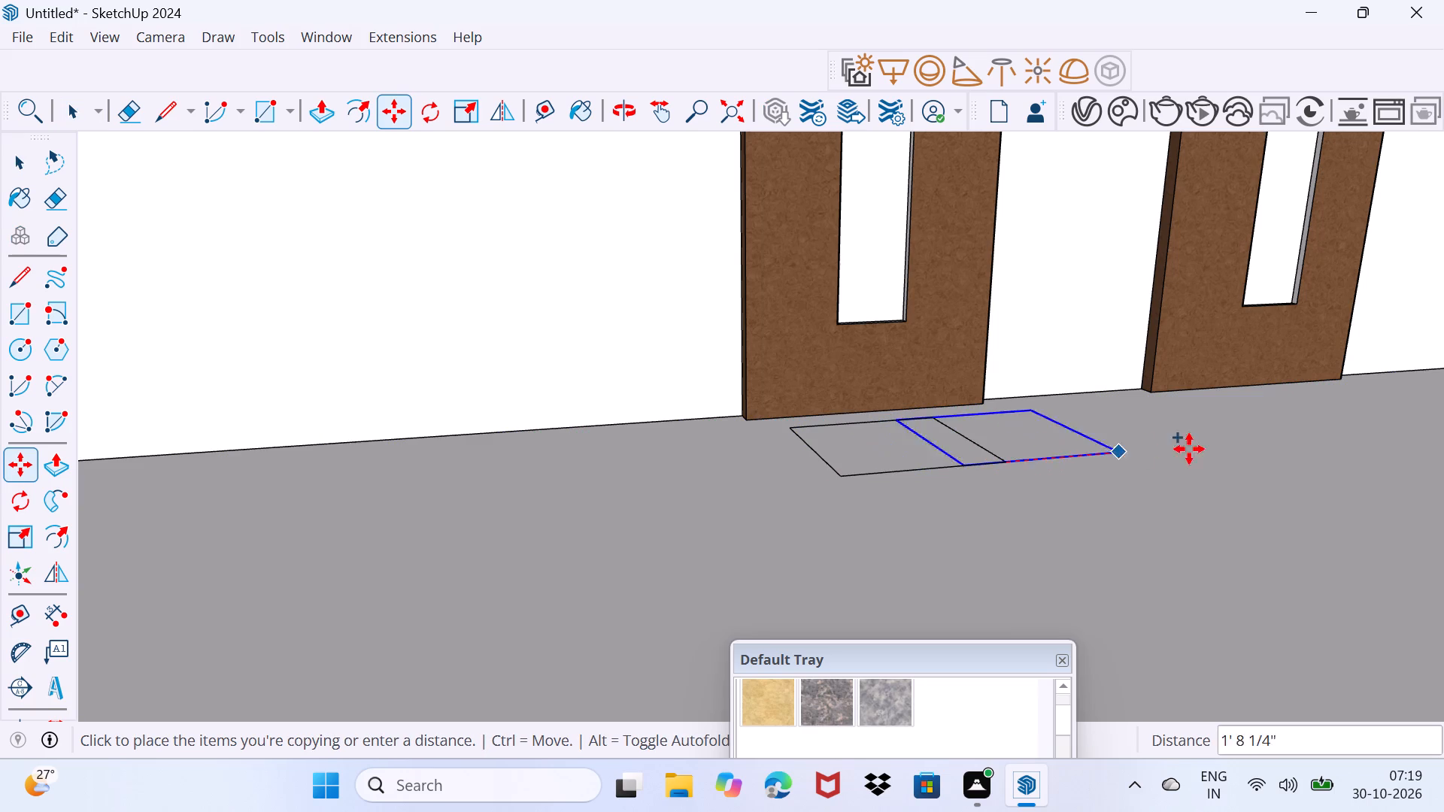
{"action": "middle_click_drag", "start_coordinate": [1341, 443], "coordinate": [809, 520], "text": "shift"}
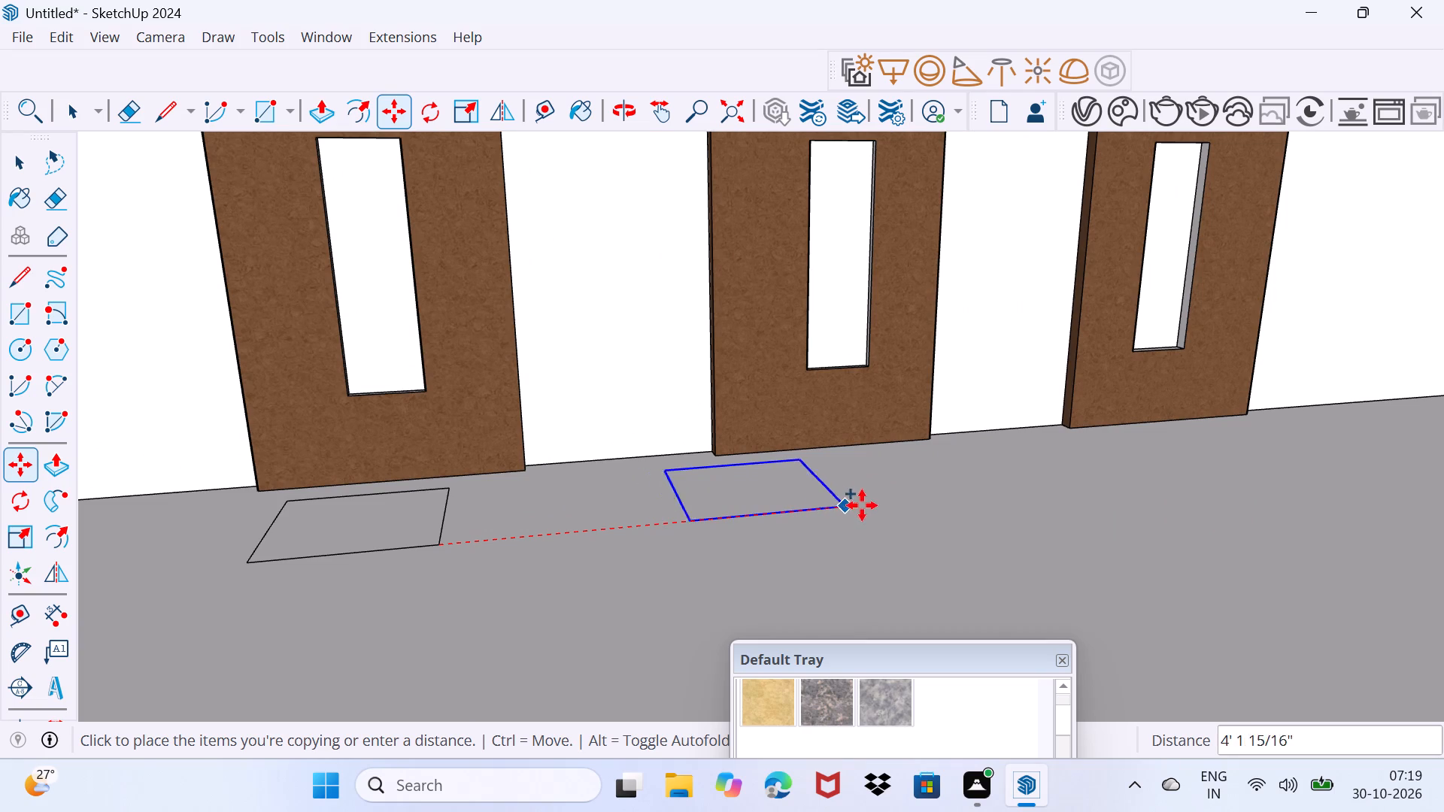
{"action": "left_click", "coordinate": [949, 498]}
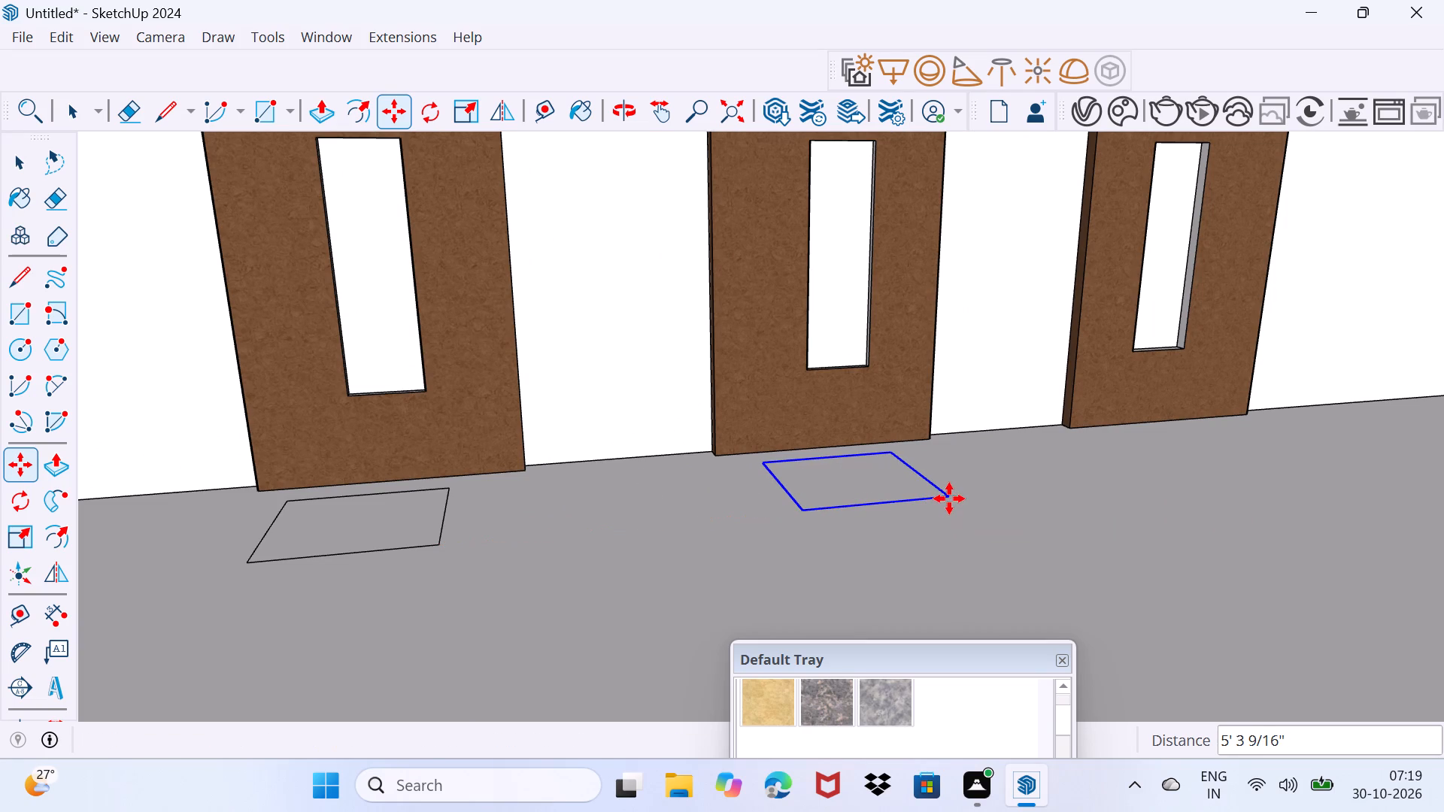
{"action": "left_click", "coordinate": [946, 488]}
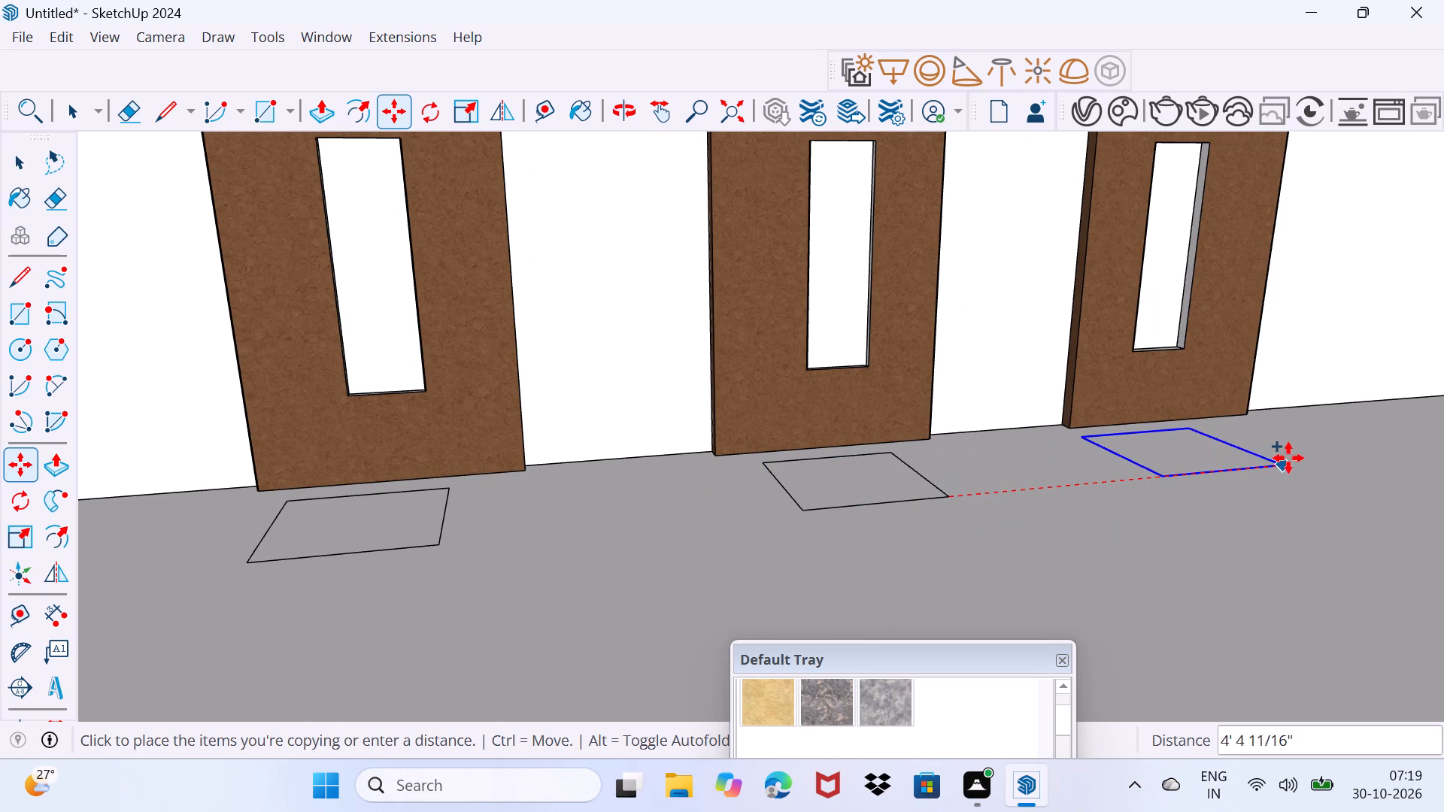
{"action": "left_click", "coordinate": [1308, 452]}
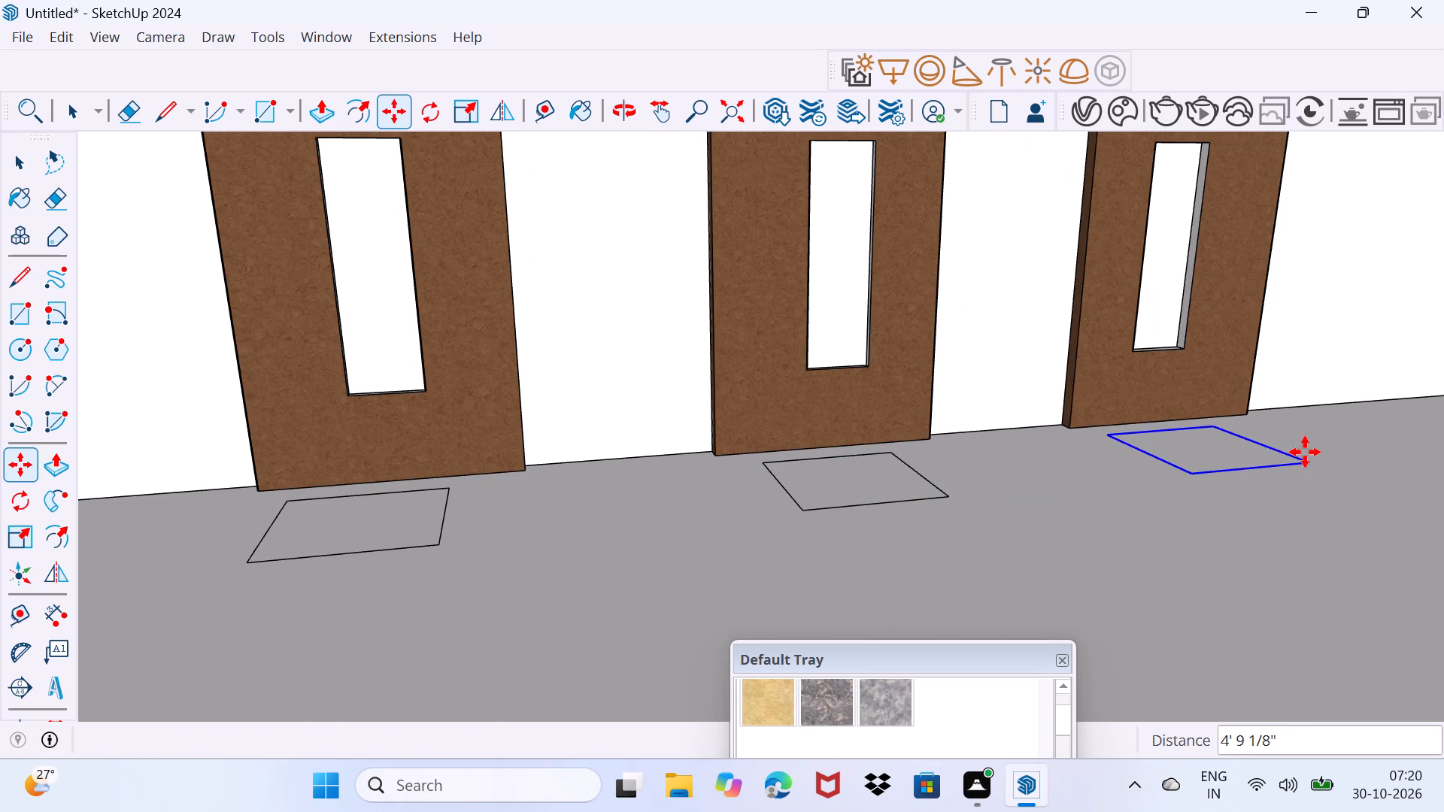
Push/Pull all three ground squares up by about 1' 3 1/8" to form blocks in front of the panels.
{"action": "key", "text": "space"}
{"action": "left_click", "coordinate": [1194, 446]}
{"action": "key", "text": "p"}
{"action": "left_click", "coordinate": [1194, 446]}
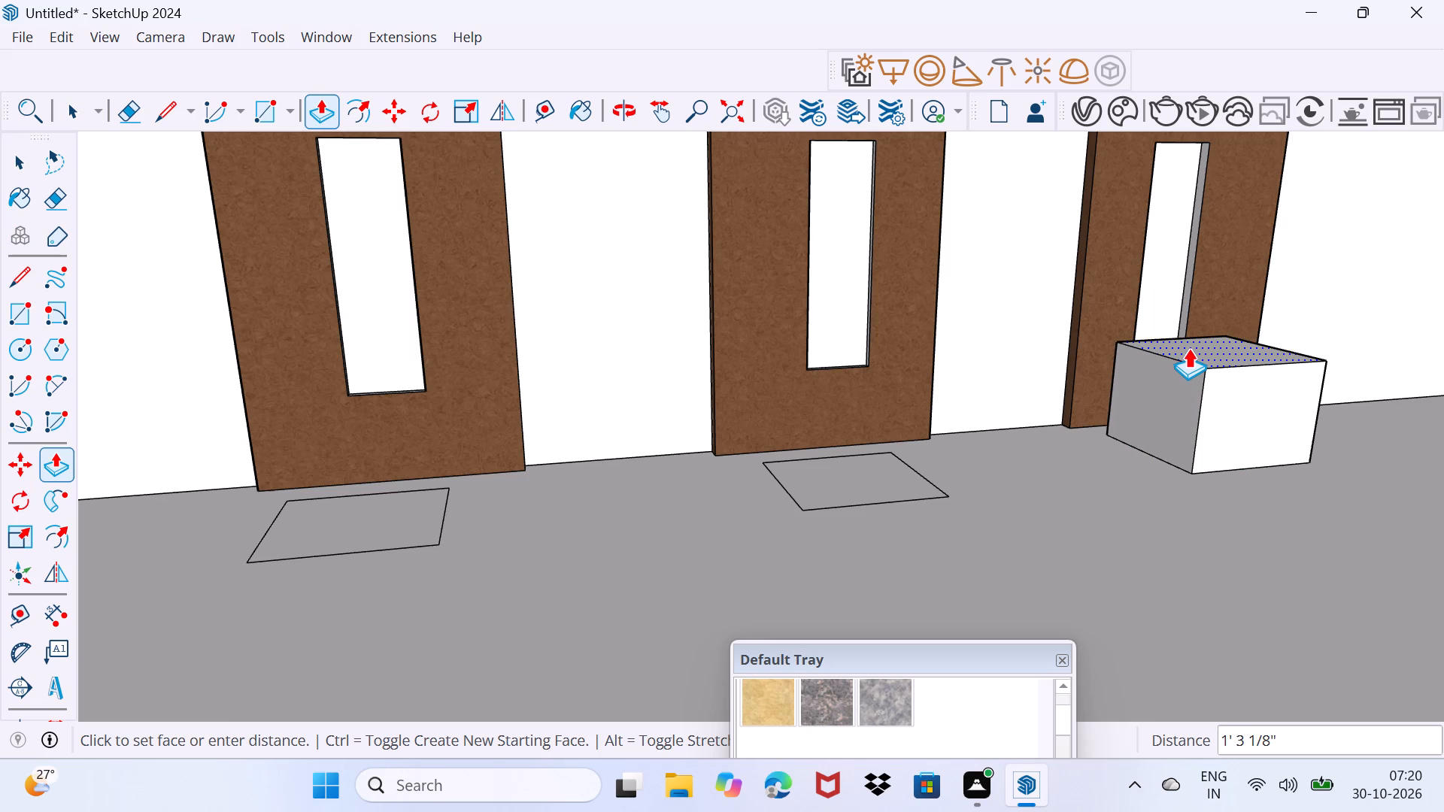
{"action": "left_click", "coordinate": [1188, 348]}
{"action": "key", "text": "Escape"}
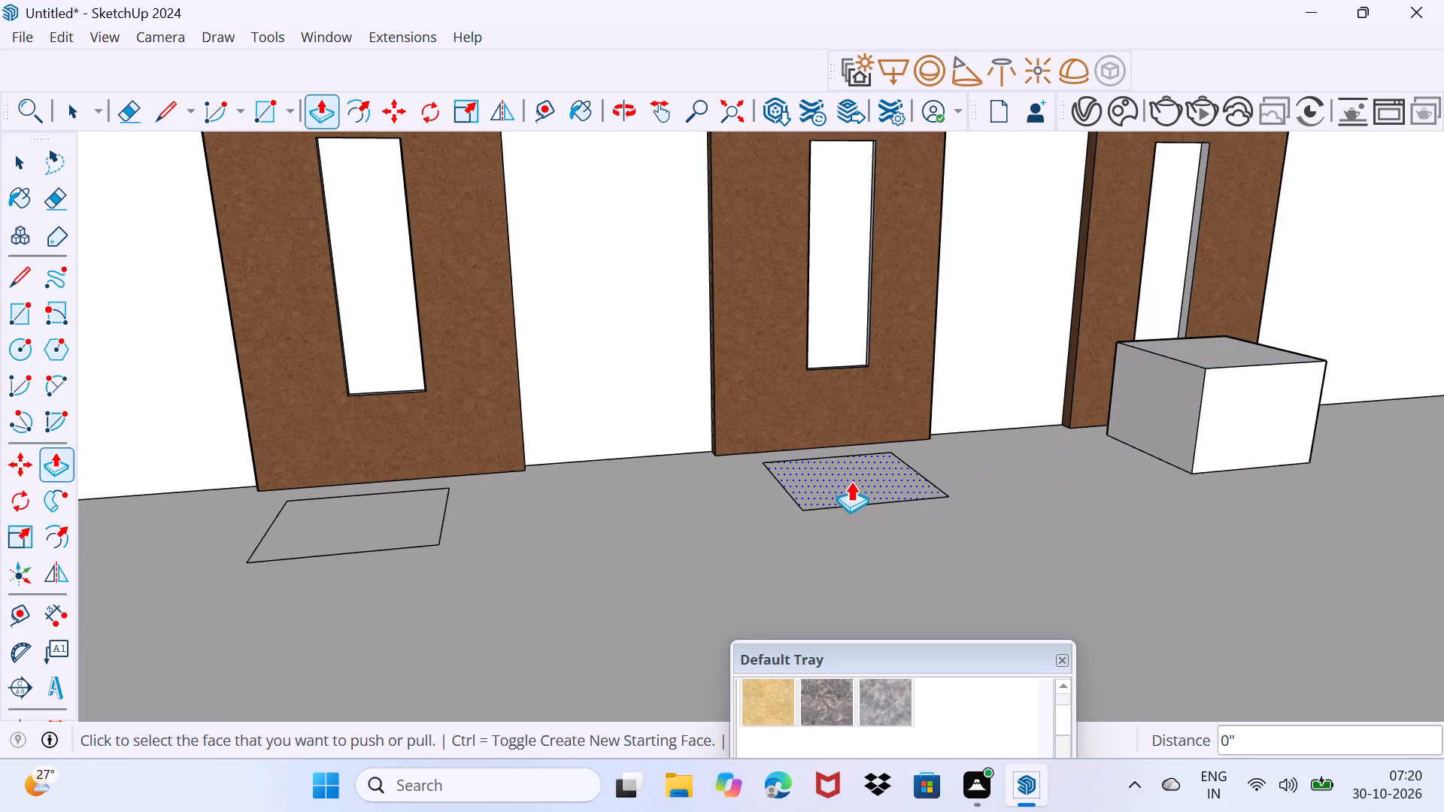
{"action": "left_click", "coordinate": [840, 474]}
{"action": "left_click", "coordinate": [1197, 354]}
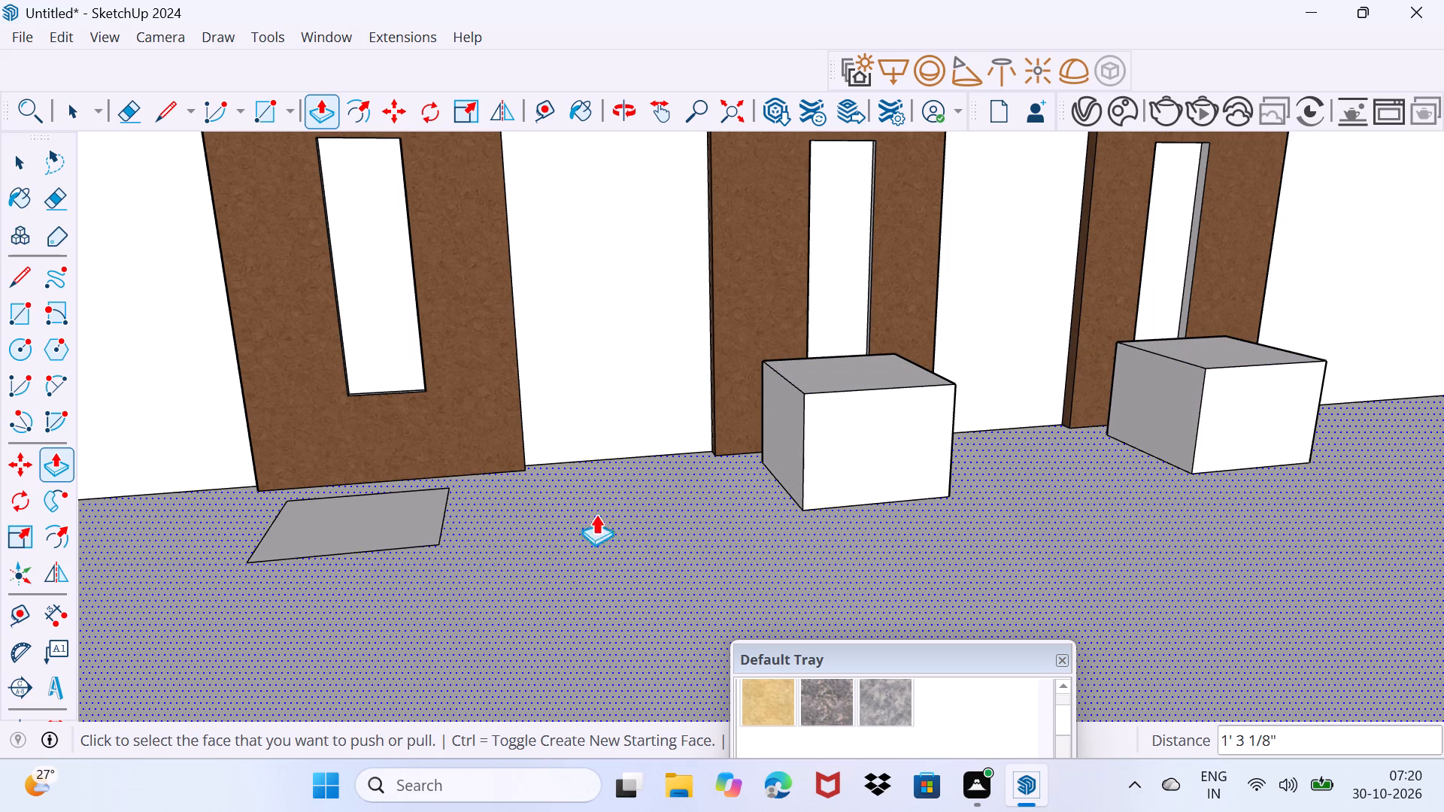
{"action": "left_click", "coordinate": [332, 515]}
{"action": "left_click", "coordinate": [822, 372]}
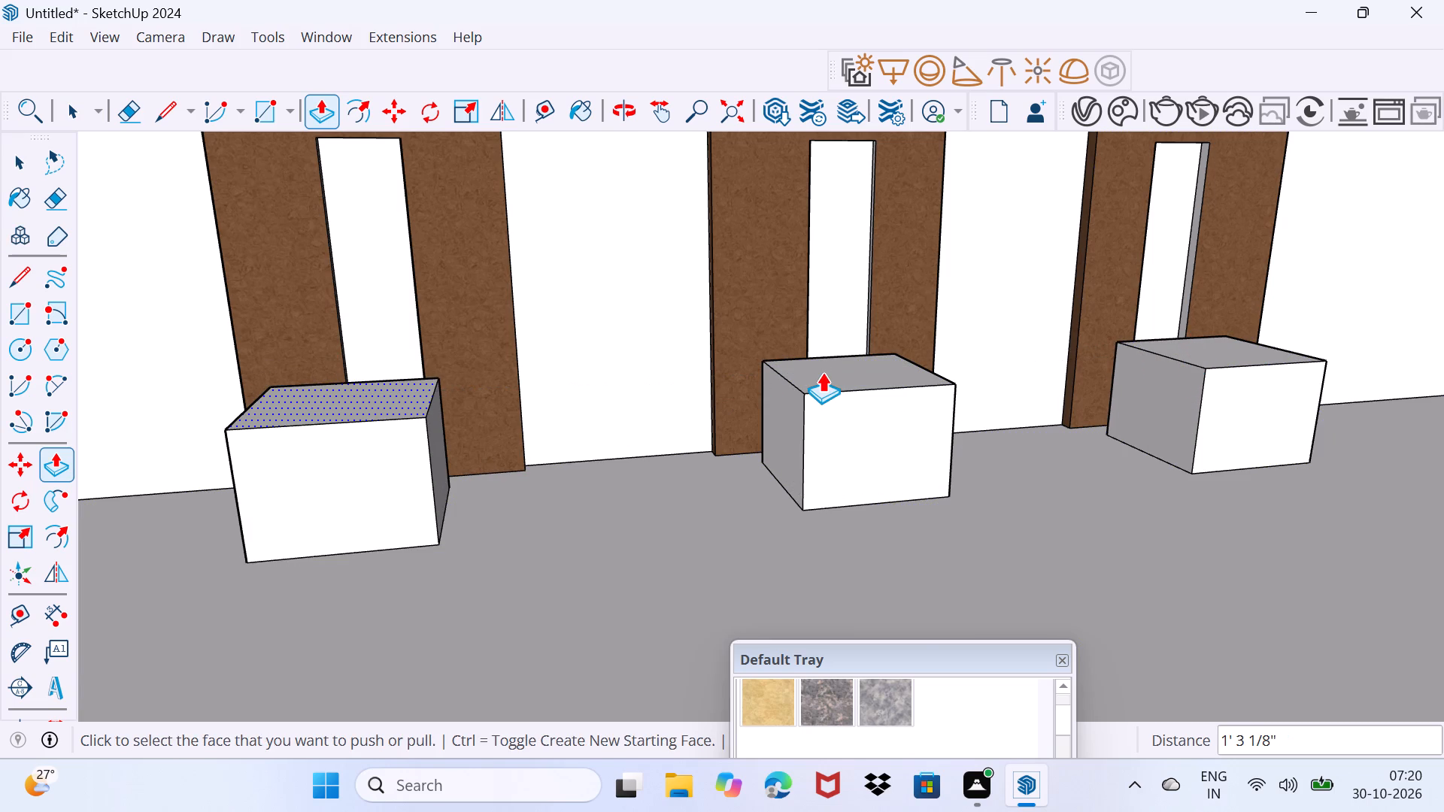
Enlarge the materials tray and choose the plain reddish-brown material from the Wood collection.
{"action": "key", "text": "space"}
{"action": "left_click_drag", "start_coordinate": [927, 659], "coordinate": [1112, 309]}
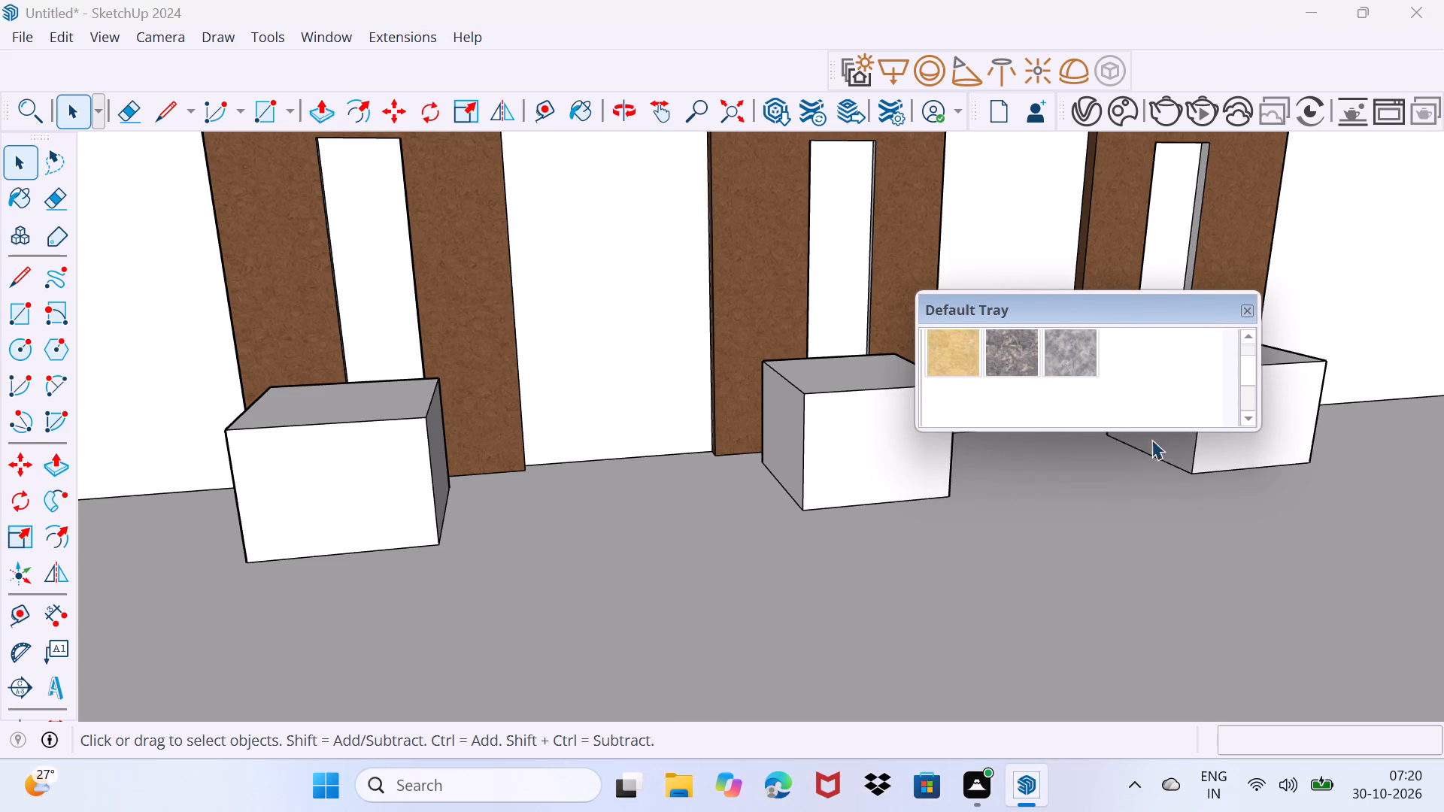
{"action": "left_click_drag", "start_coordinate": [1104, 429], "coordinate": [1110, 536]}
{"action": "scroll", "coordinate": [1112, 383], "scroll_direction": "up", "scroll_amount": 3}
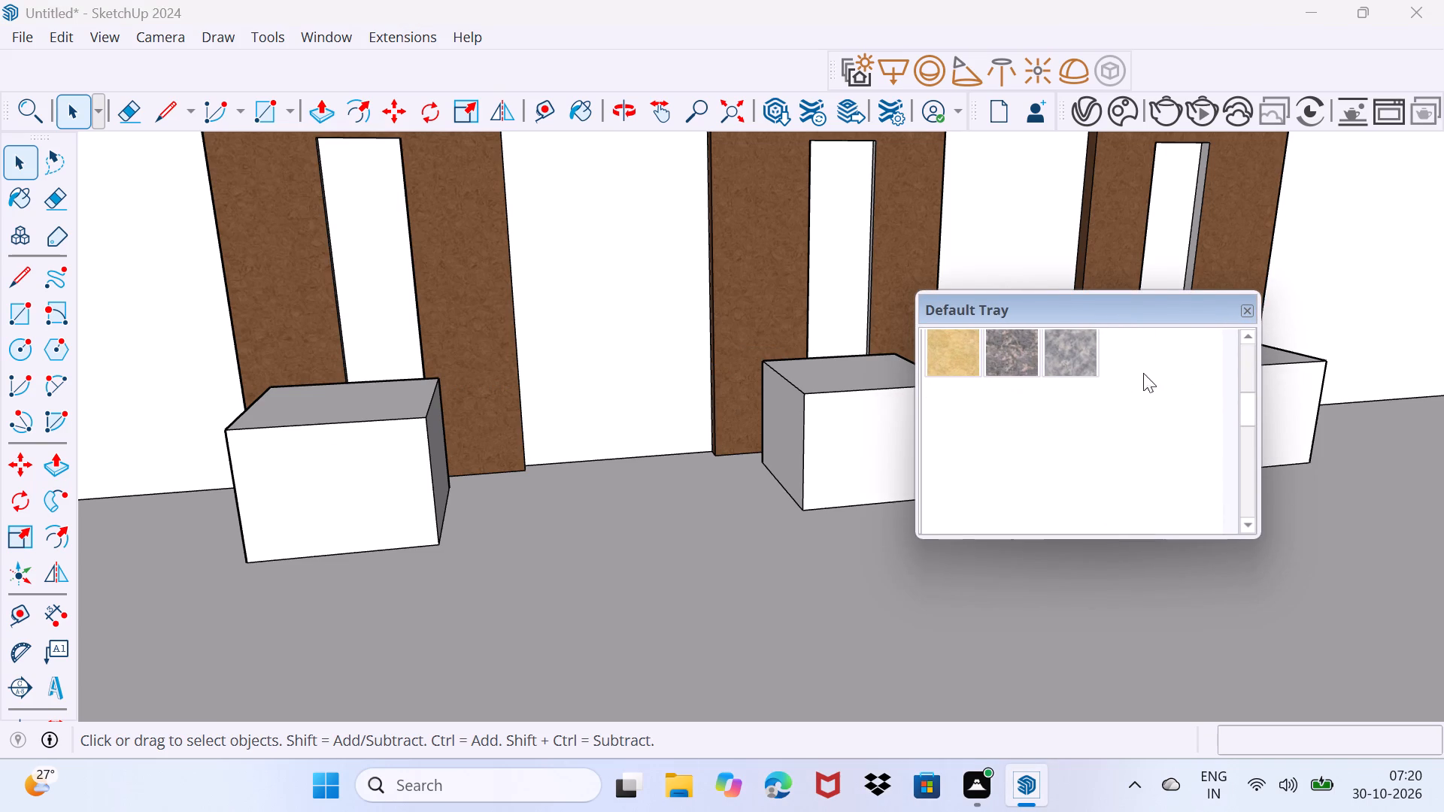
{"action": "triple_click", "coordinate": [1248, 335]}
{"action": "left_click", "coordinate": [1248, 335]}
{"action": "triple_click", "coordinate": [1248, 335]}
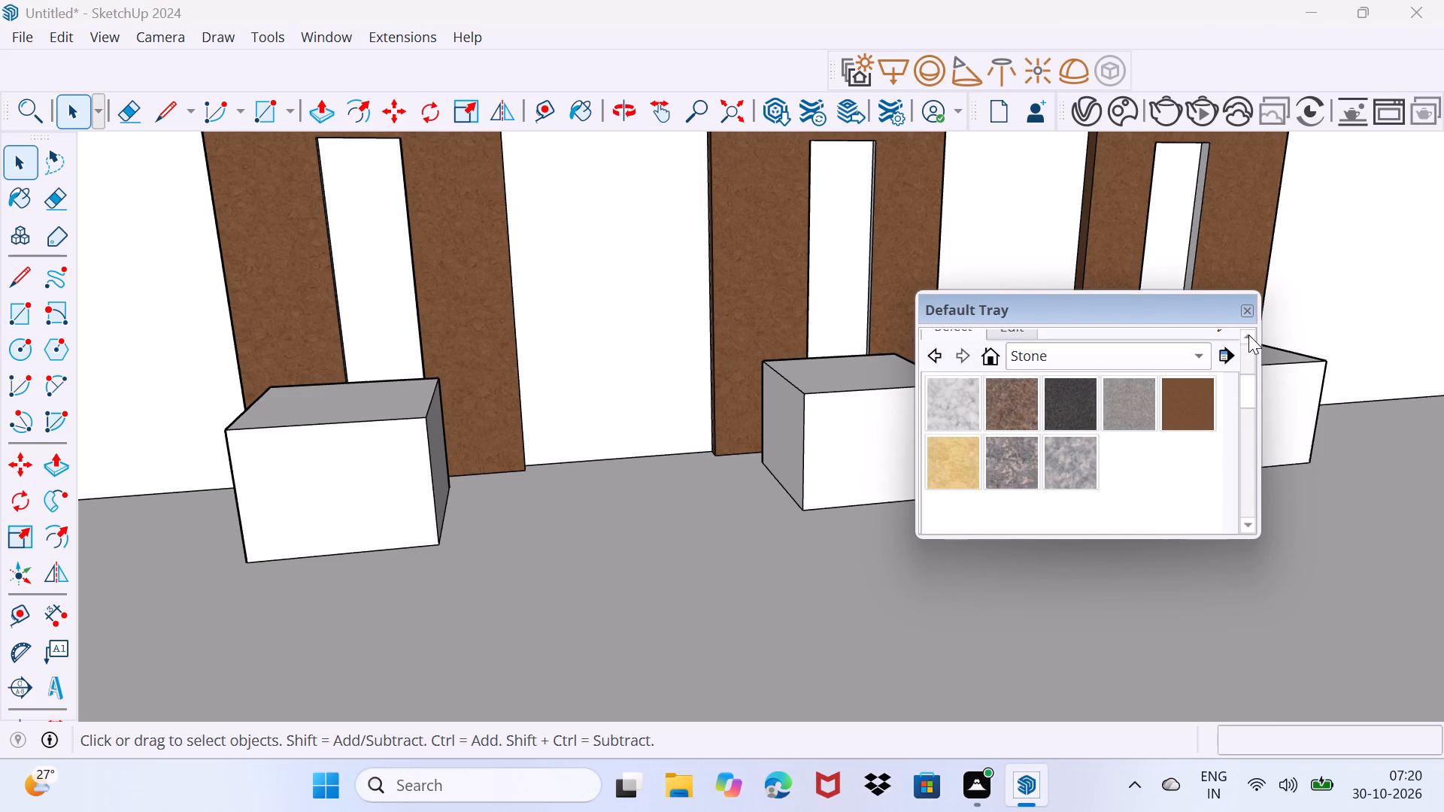
{"action": "left_click", "coordinate": [947, 371]}
{"action": "left_click", "coordinate": [952, 366]}
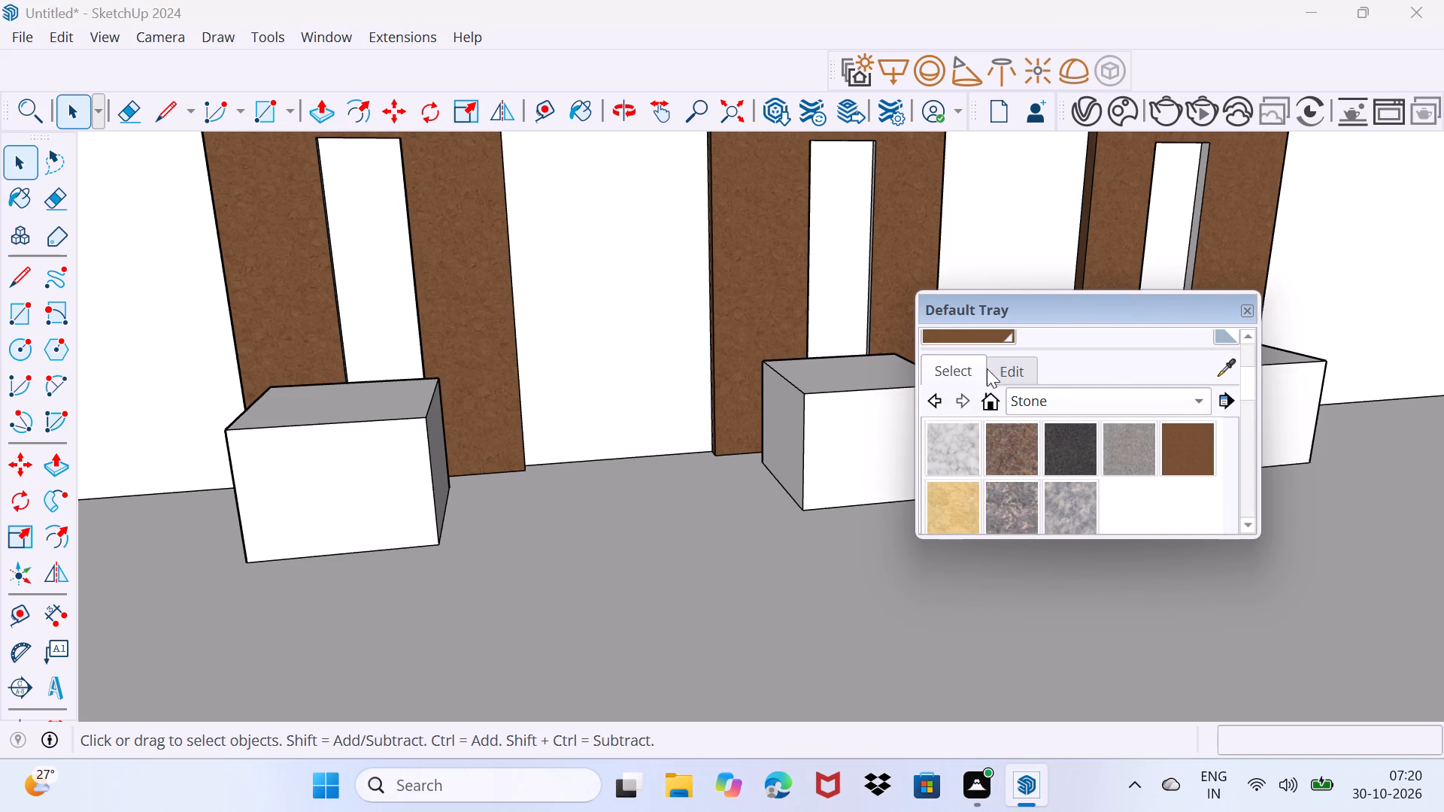
{"action": "left_click", "coordinate": [1066, 404]}
{"action": "left_click", "coordinate": [1078, 271]}
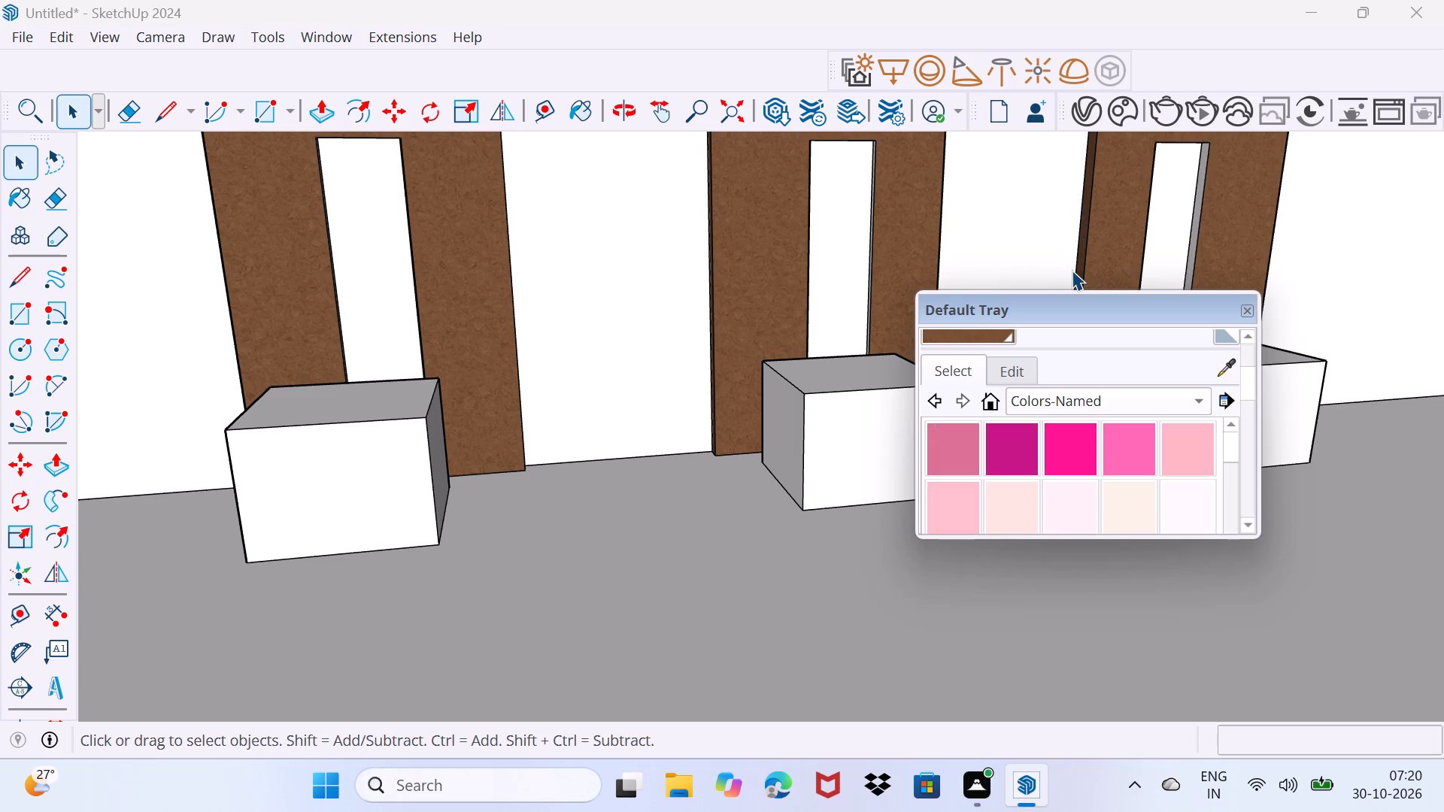
{"action": "left_click", "coordinate": [1044, 392]}
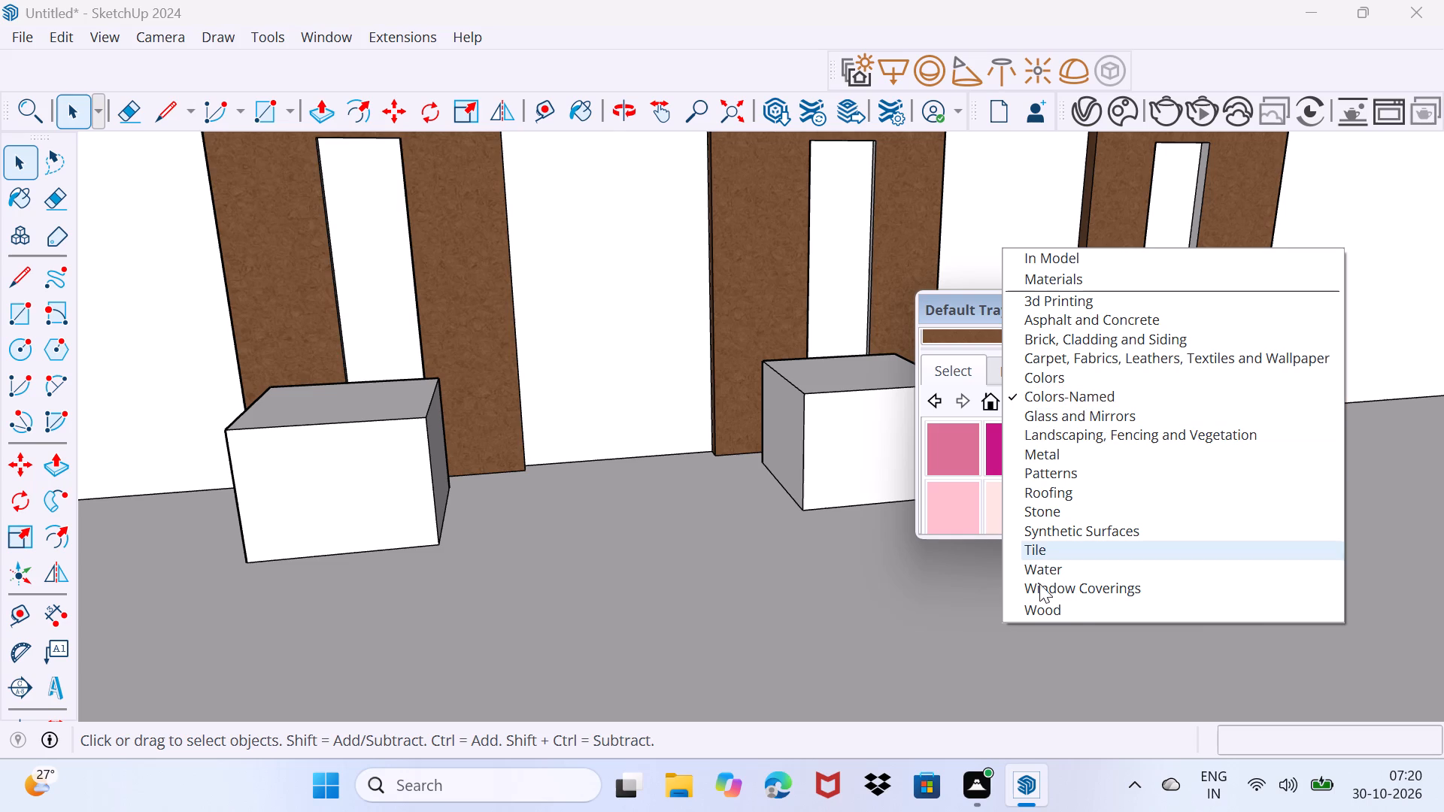
{"action": "left_click", "coordinate": [1066, 607]}
{"action": "scroll", "coordinate": [1010, 494], "scroll_direction": "down", "scroll_amount": 3}
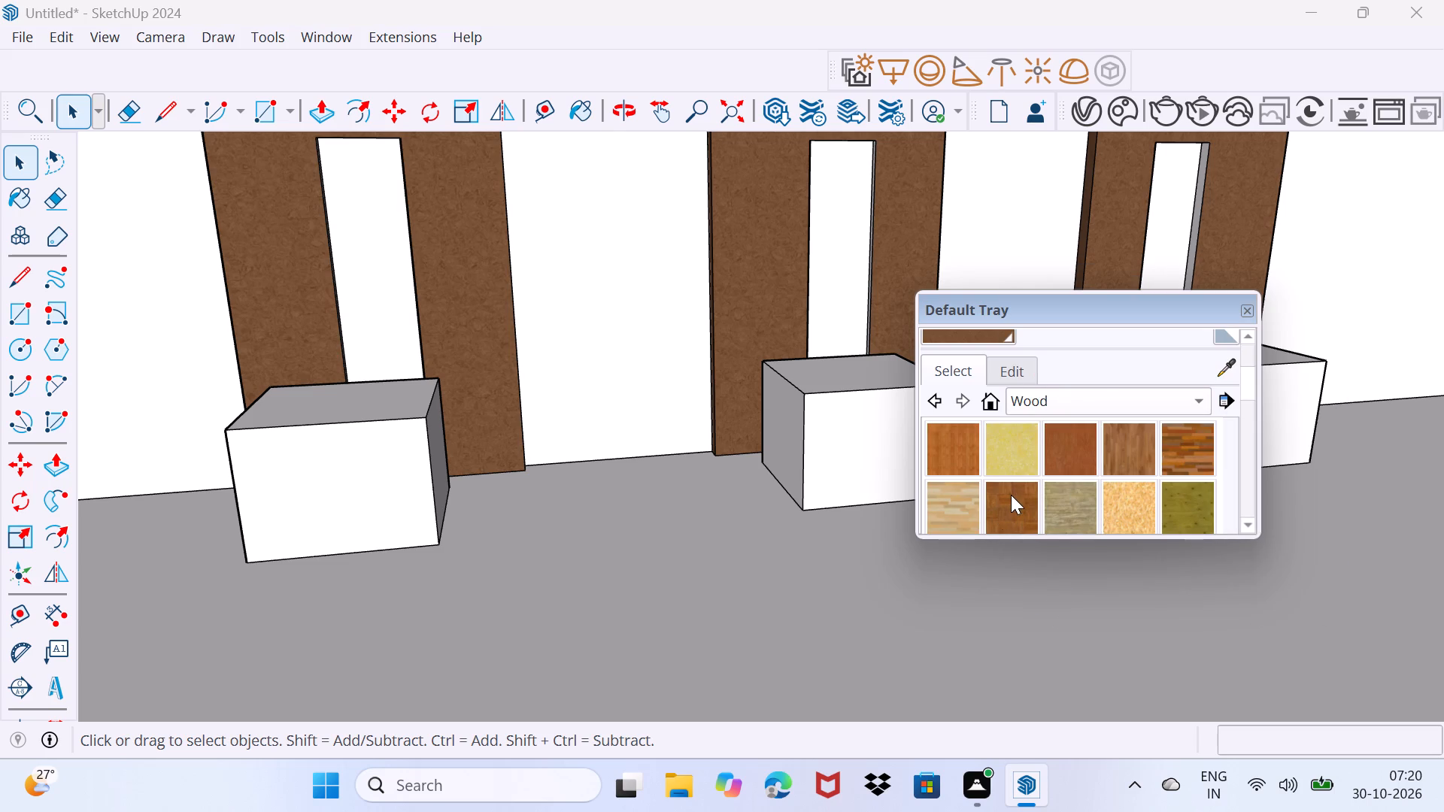
{"action": "left_click", "coordinate": [1078, 448]}
Paint the front, top and both exposed sides of the middle block with the reddish-brown wood.
{"action": "left_click_drag", "start_coordinate": [1069, 307], "coordinate": [1068, 456]}
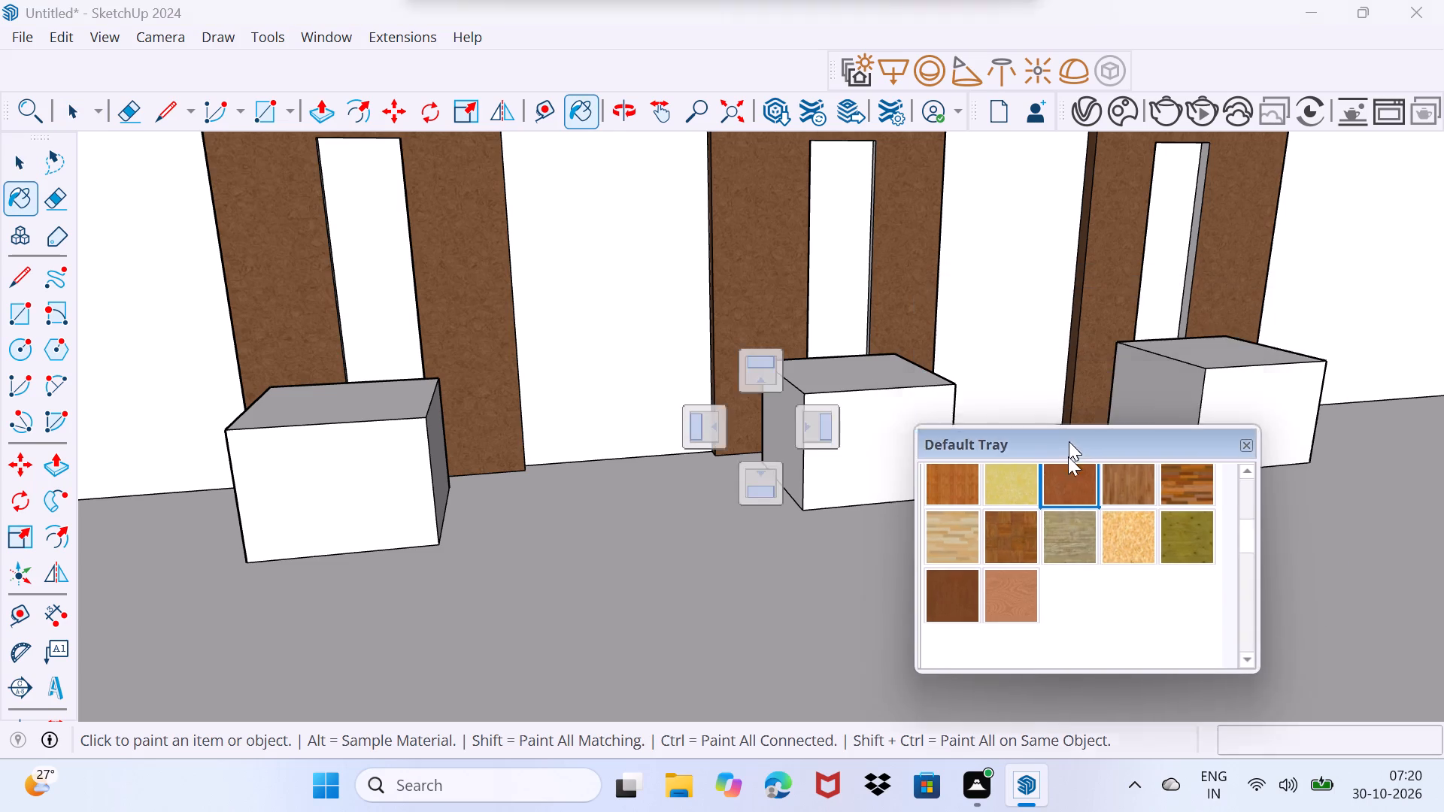
{"action": "left_click_drag", "start_coordinate": [1068, 456], "coordinate": [1024, 653]}
{"action": "left_click", "coordinate": [914, 452]}
{"action": "left_click_drag", "start_coordinate": [834, 360], "coordinate": [835, 368]}
{"action": "left_click", "coordinate": [791, 423]}
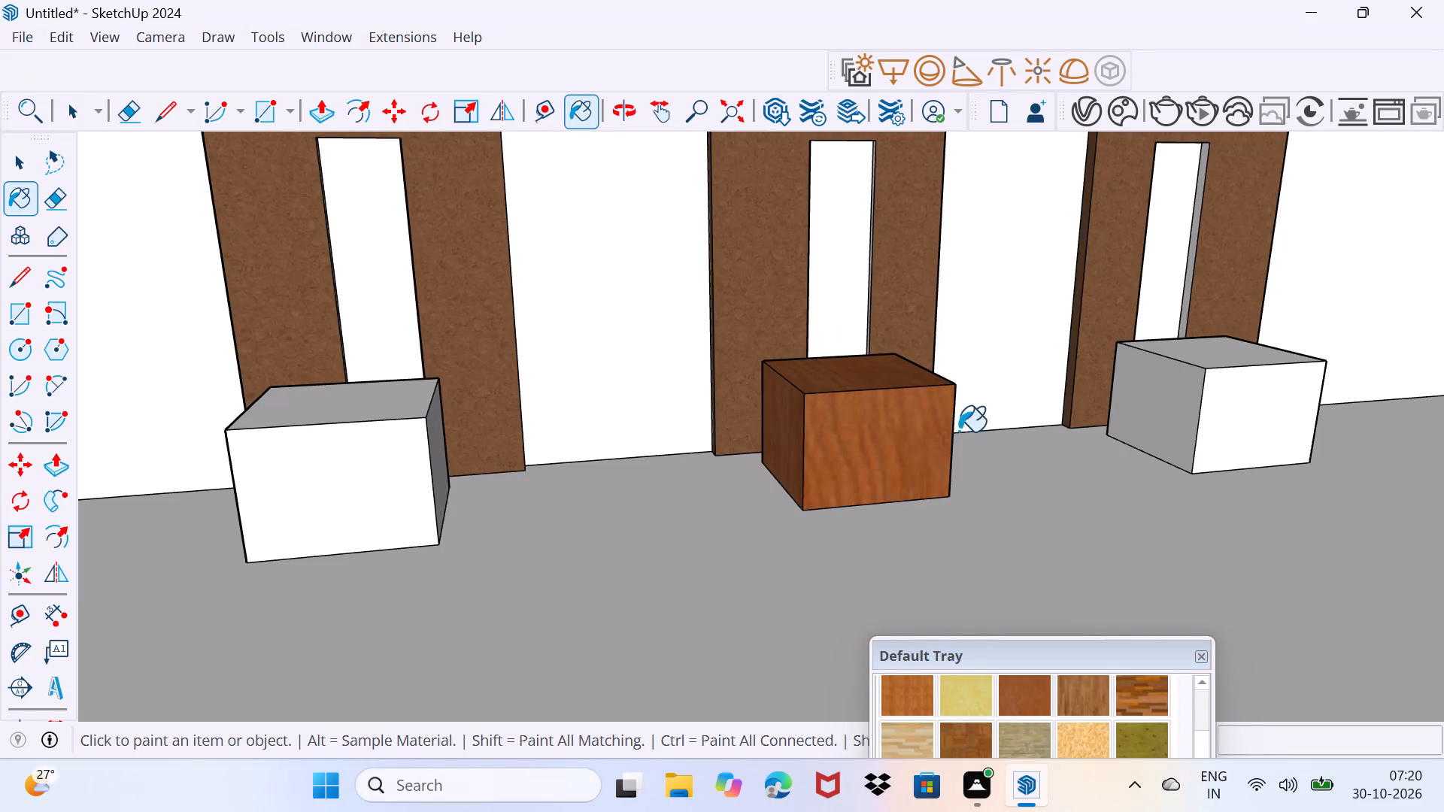
{"action": "middle_click_drag", "start_coordinate": [998, 444], "coordinate": [708, 417]}
{"action": "left_click", "coordinate": [787, 426]}
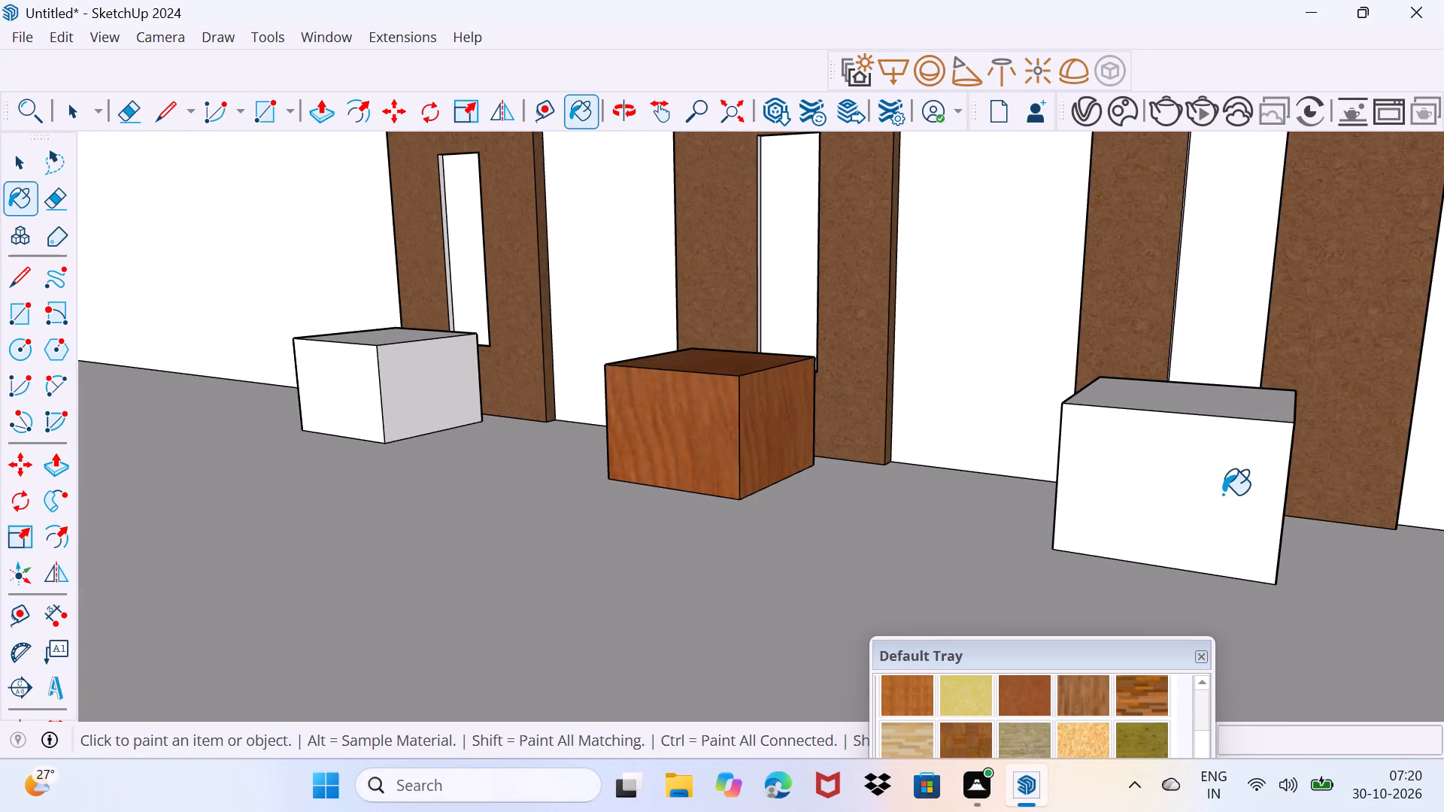
Paint the front, top and both sides of the block farthest from the gate with the reddish-brown wood.
{"action": "left_click", "coordinate": [1223, 495]}
{"action": "left_click_drag", "start_coordinate": [1181, 370], "coordinate": [1182, 379]}
{"action": "key", "text": "ctrl+z"}
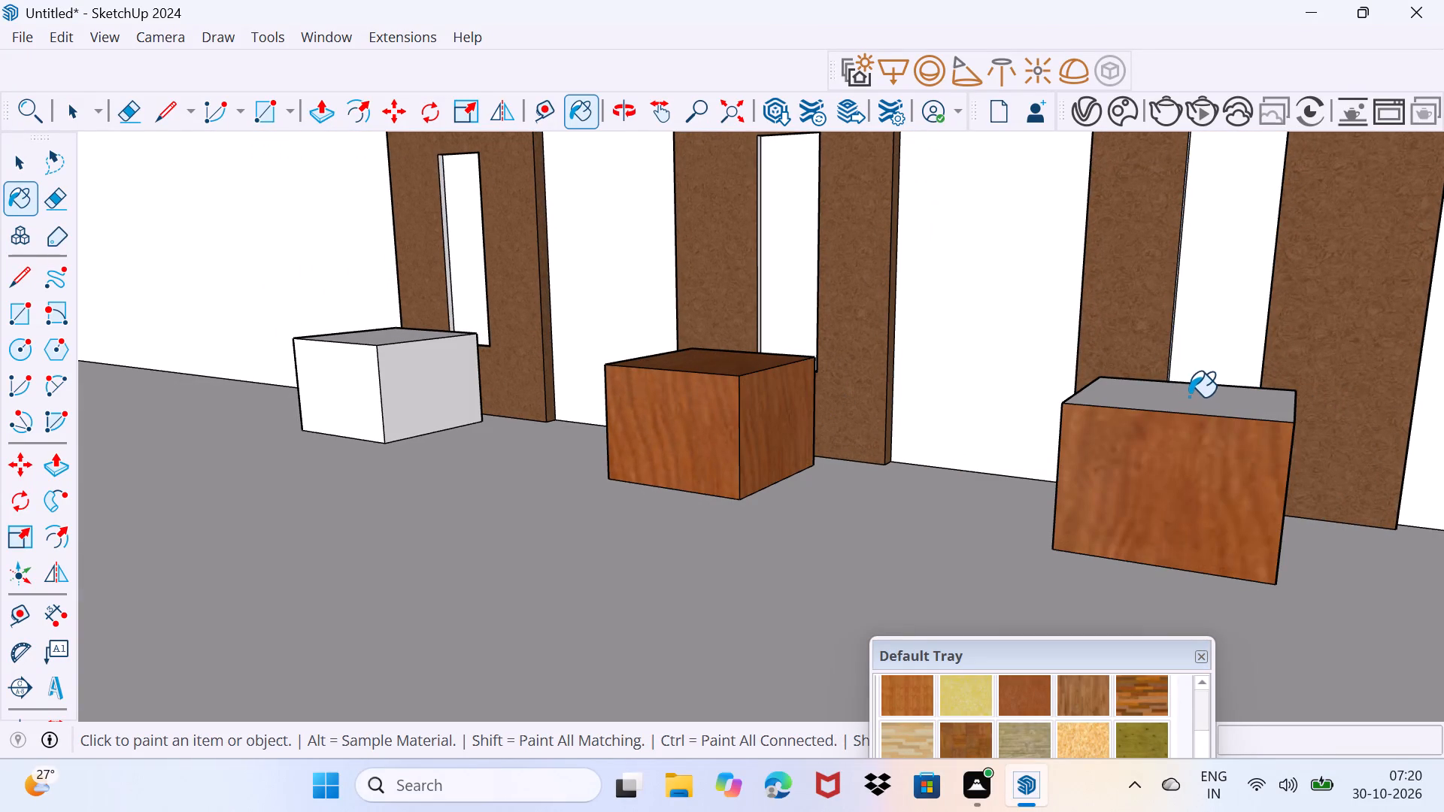
{"action": "left_click", "coordinate": [1196, 402]}
{"action": "middle_click_drag", "start_coordinate": [1382, 500], "coordinate": [1068, 436]}
{"action": "left_click", "coordinate": [831, 411]}
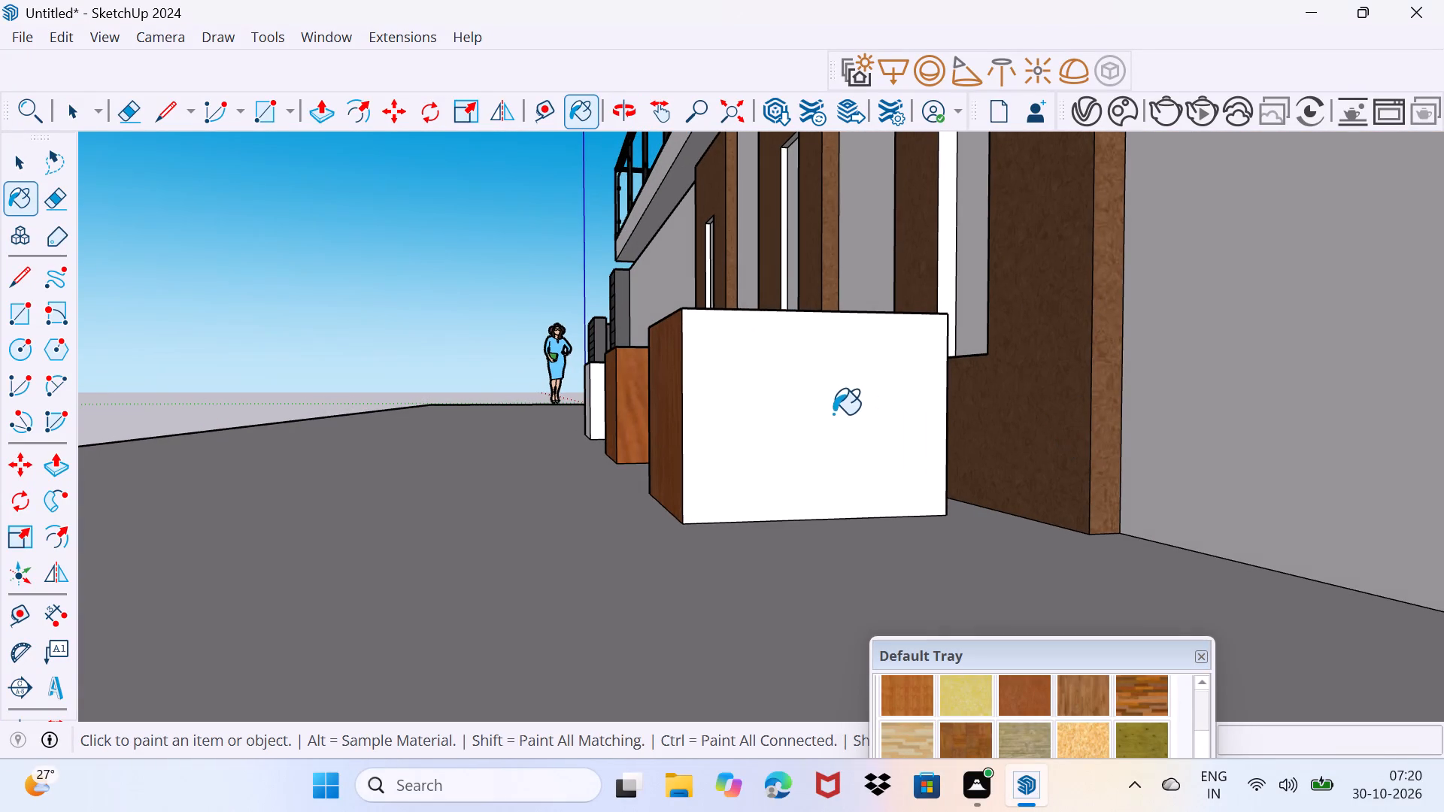
{"action": "middle_click_drag", "start_coordinate": [764, 418], "coordinate": [1442, 429]}
{"action": "scroll", "coordinate": [1438, 429], "scroll_direction": "down", "scroll_amount": 1}
{"action": "left_click", "coordinate": [916, 444]}
Paint the front, top and both sides of the block nearest the gate with the reddish-brown wood.
{"action": "middle_click_drag", "start_coordinate": [380, 450], "coordinate": [1218, 432]}
{"action": "left_click", "coordinate": [861, 476]}
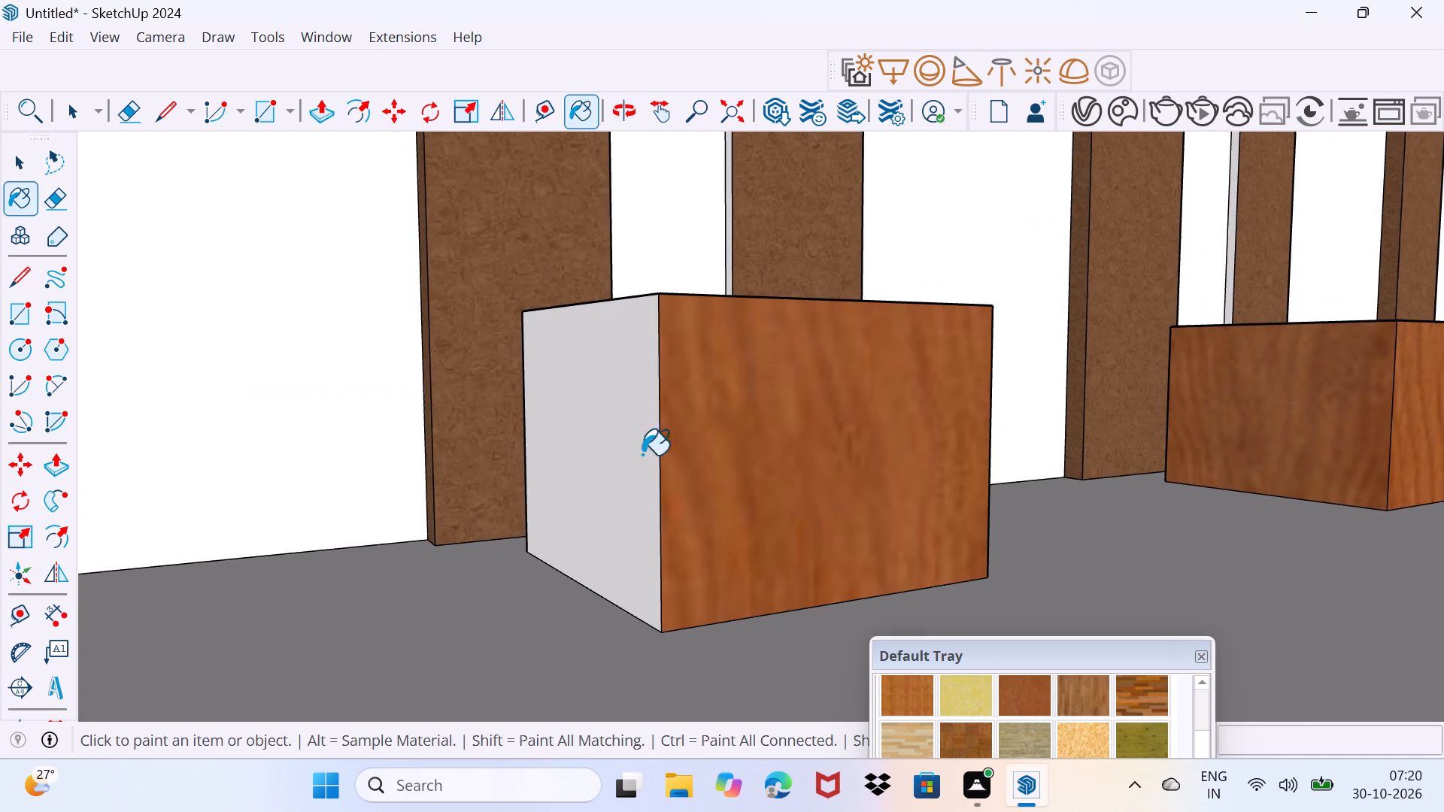
{"action": "left_click", "coordinate": [618, 455]}
{"action": "middle_click_drag", "start_coordinate": [909, 456], "coordinate": [710, 540]}
{"action": "left_click", "coordinate": [682, 395]}
{"action": "middle_click_drag", "start_coordinate": [845, 452], "coordinate": [720, 441]}
{"action": "left_click", "coordinate": [727, 445]}
{"action": "middle_click_drag", "start_coordinate": [745, 448], "coordinate": [1049, 425]}
{"action": "scroll", "coordinate": [1049, 425], "scroll_direction": "down", "scroll_amount": 14}
{"action": "middle_click_drag", "start_coordinate": [1036, 436], "coordinate": [921, 449]}
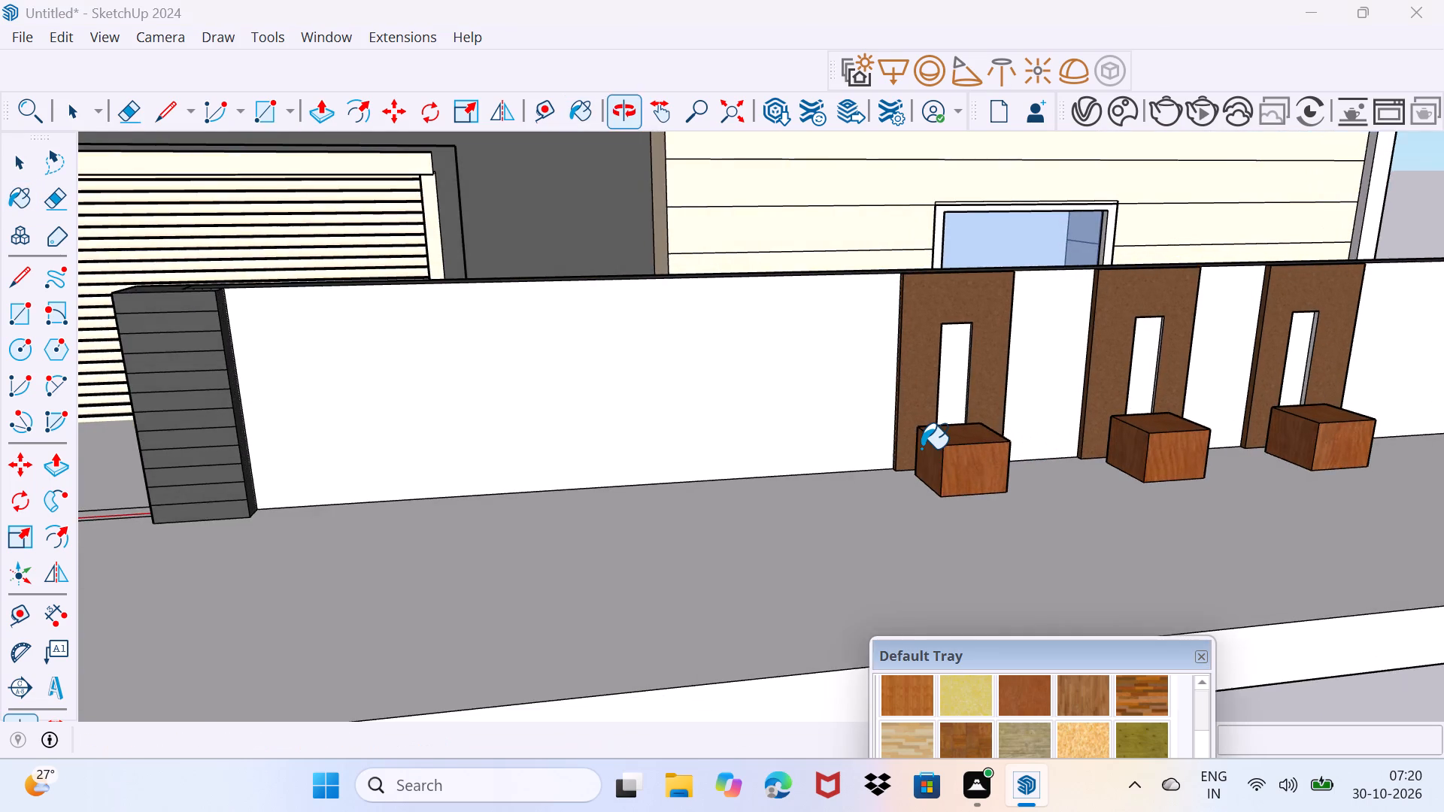
Paint the front edge, floor and underside of the lowest balcony slab above the garage with the reddish-brown wood.
{"action": "scroll", "coordinate": [921, 449], "scroll_direction": "down", "scroll_amount": 2}
{"action": "scroll", "coordinate": [933, 363], "scroll_direction": "down", "scroll_amount": 2}
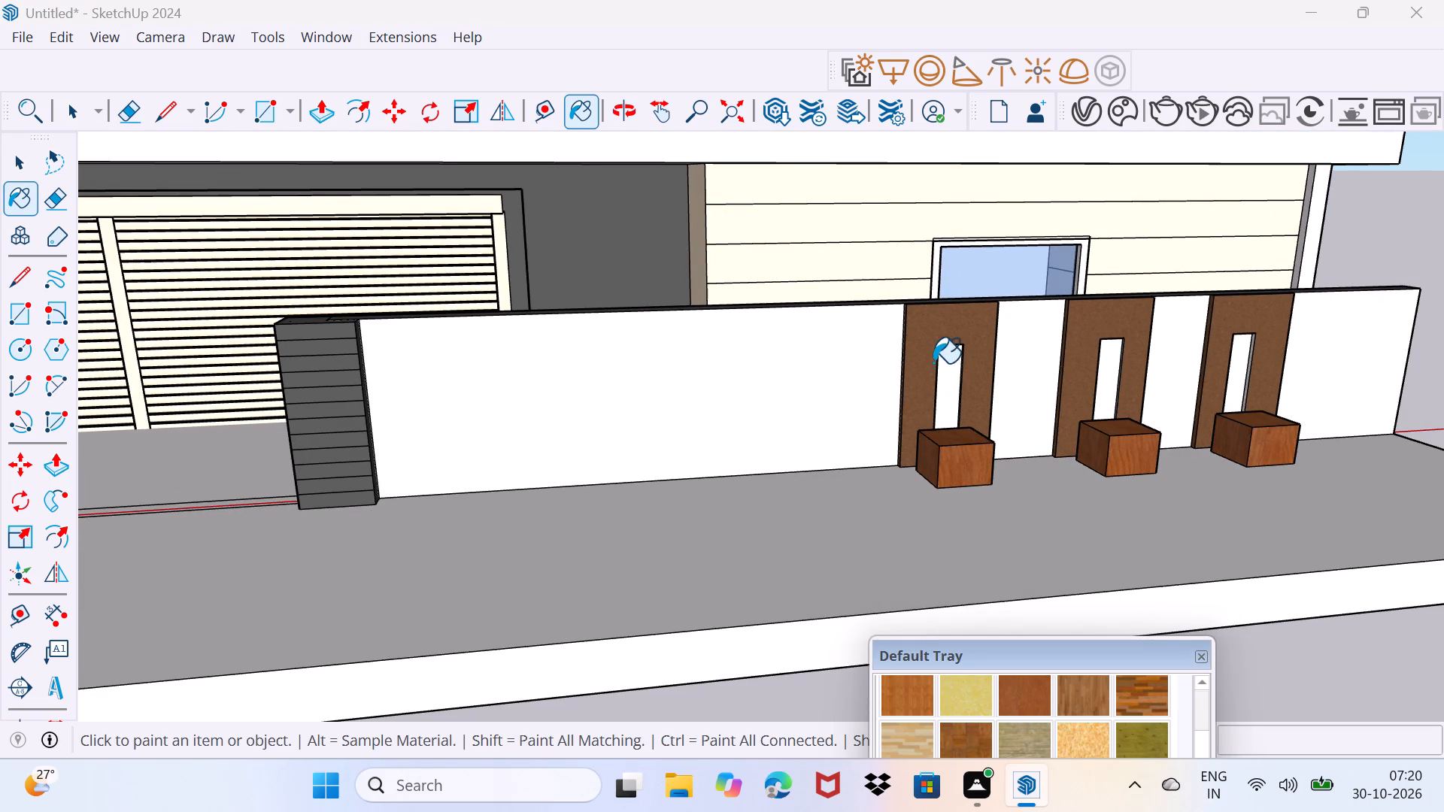
{"action": "scroll", "coordinate": [933, 363], "scroll_direction": "down", "scroll_amount": 6}
{"action": "scroll", "coordinate": [916, 262], "scroll_direction": "up", "scroll_amount": 5}
{"action": "left_click", "coordinate": [916, 262]}
{"action": "scroll", "coordinate": [915, 259], "scroll_direction": "up", "scroll_amount": 4}
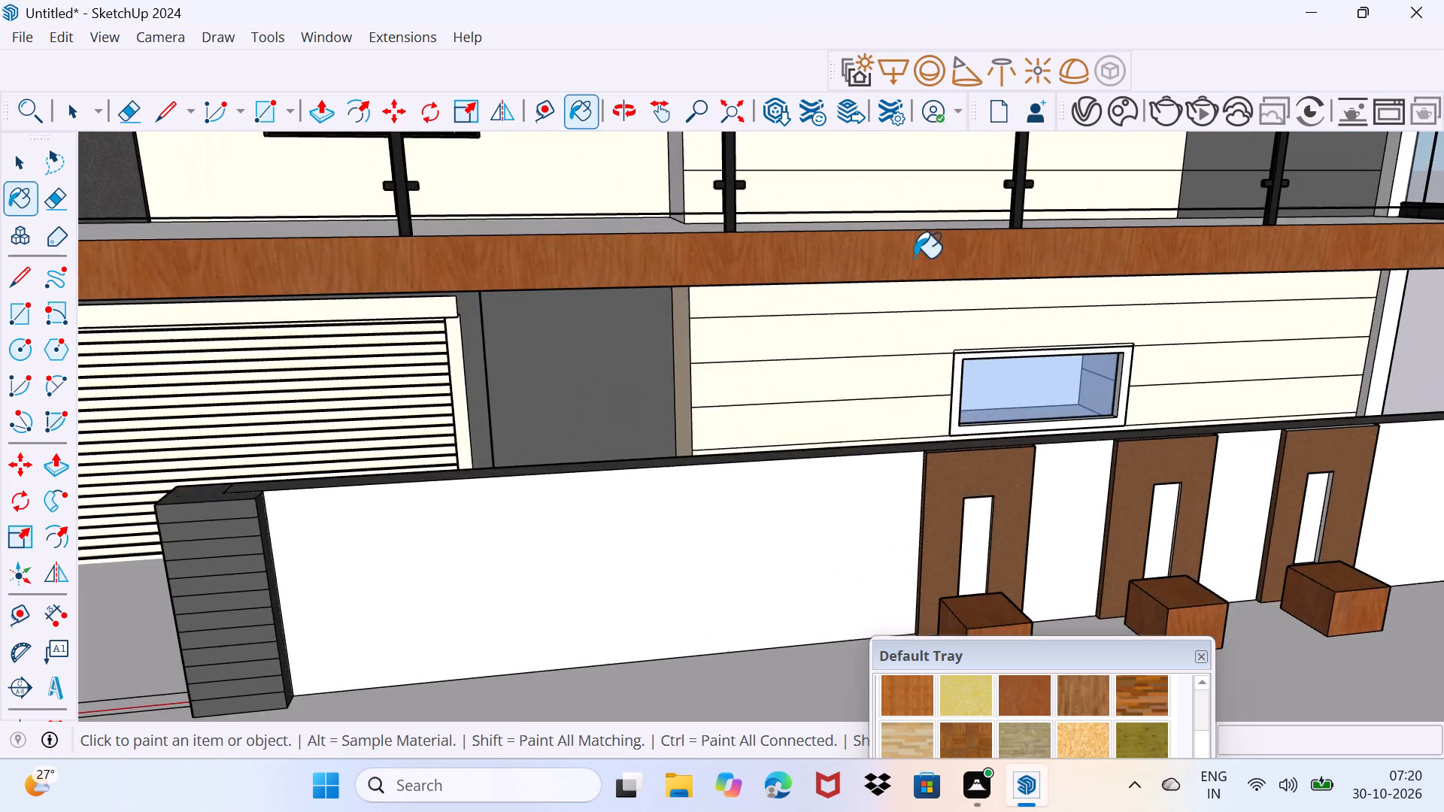
{"action": "middle_click_drag", "start_coordinate": [915, 258], "coordinate": [909, 310]}
{"action": "left_click", "coordinate": [908, 235]}
{"action": "middle_click_drag", "start_coordinate": [1044, 248], "coordinate": [978, 32]}
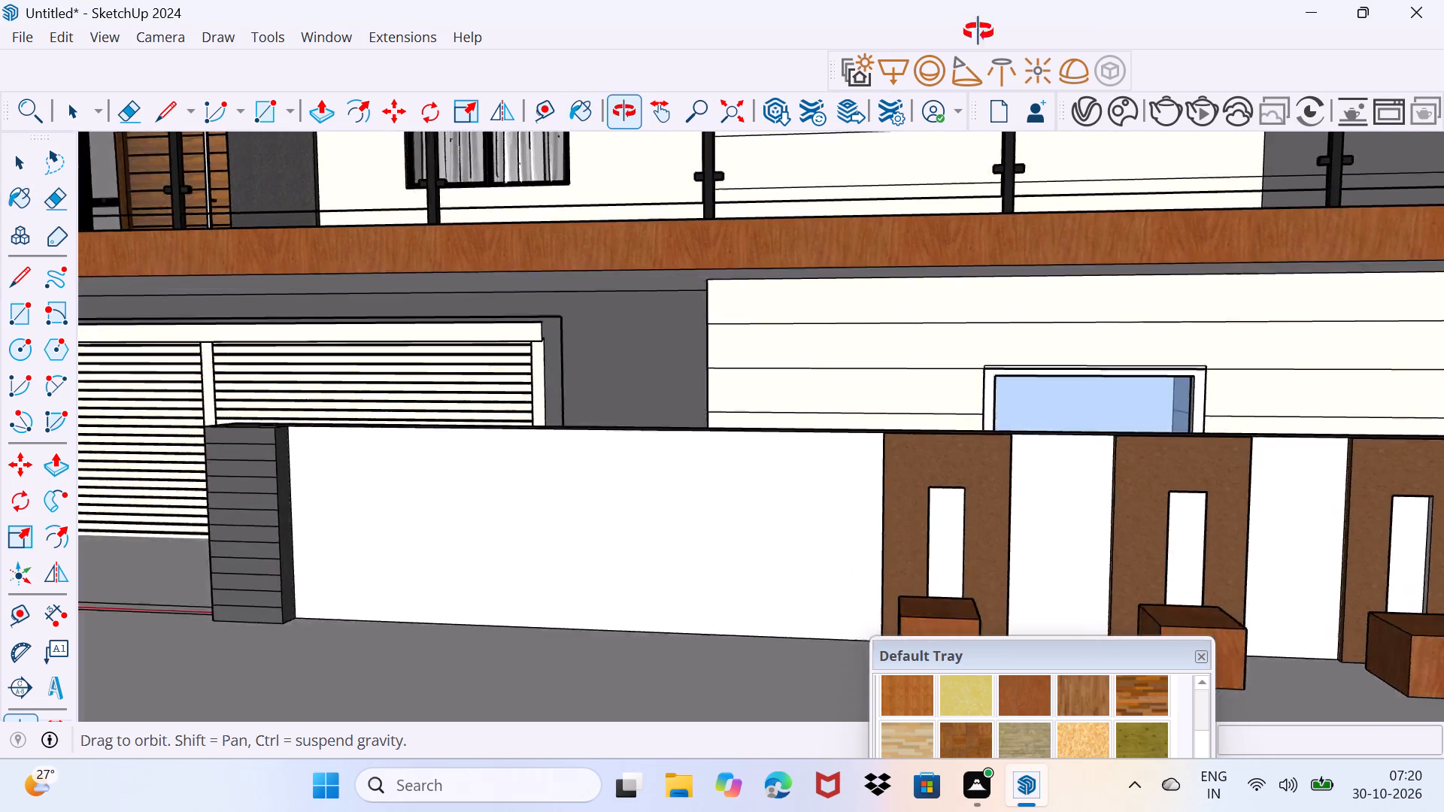
{"action": "middle_click_drag", "start_coordinate": [978, 32], "coordinate": [1004, 0]}
{"action": "left_click", "coordinate": [636, 322]}
Paint both end faces of the lowest balcony slab with the same reddish-brown wood.
{"action": "middle_click_drag", "start_coordinate": [1160, 262], "coordinate": [655, 347]}
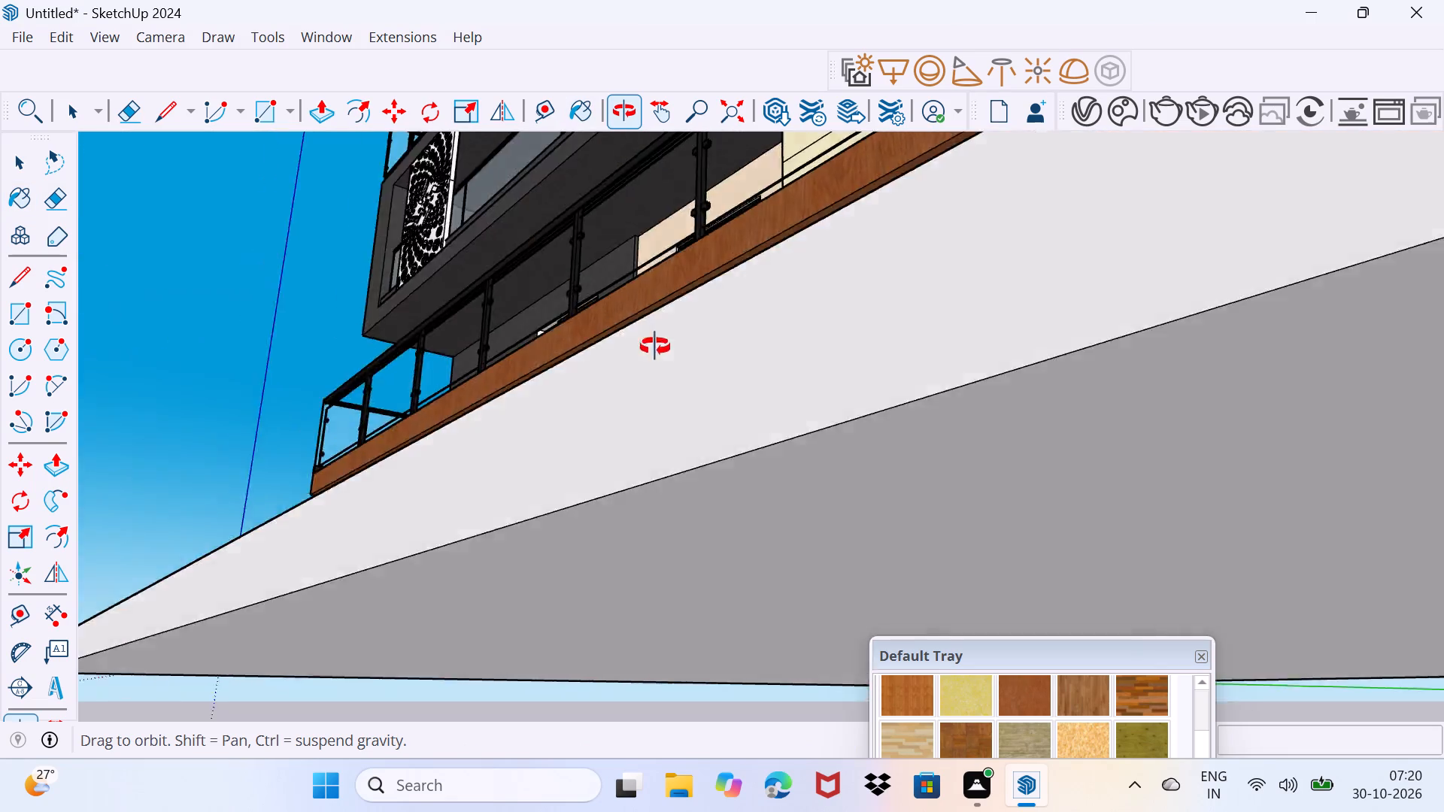
{"action": "middle_click_drag", "start_coordinate": [655, 347], "coordinate": [585, 443]}
{"action": "left_click", "coordinate": [1207, 465]}
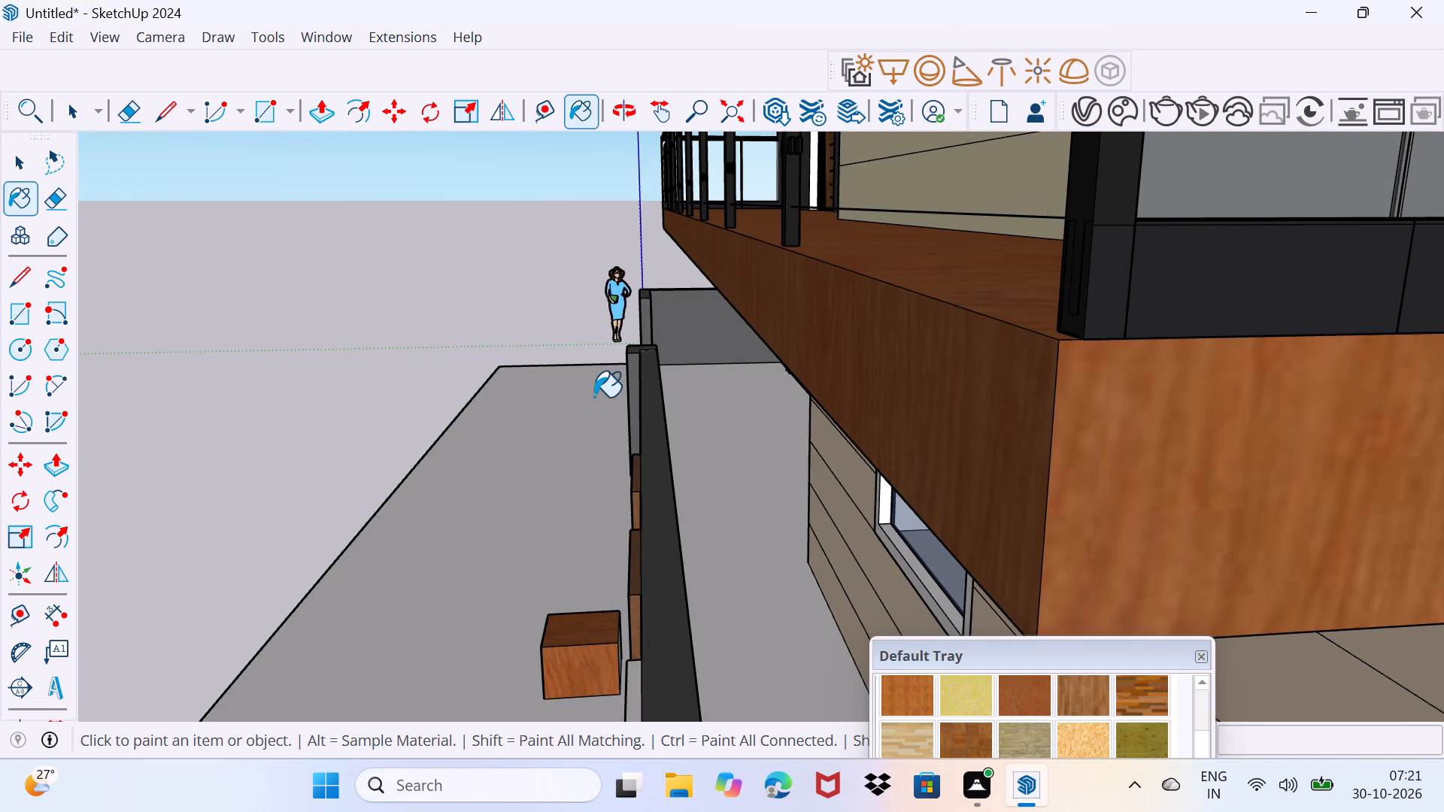
{"action": "scroll", "coordinate": [594, 397], "scroll_direction": "down", "scroll_amount": 3}
{"action": "middle_click_drag", "start_coordinate": [568, 377], "coordinate": [1331, 333]}
{"action": "middle_click_drag", "start_coordinate": [563, 317], "coordinate": [913, 313]}
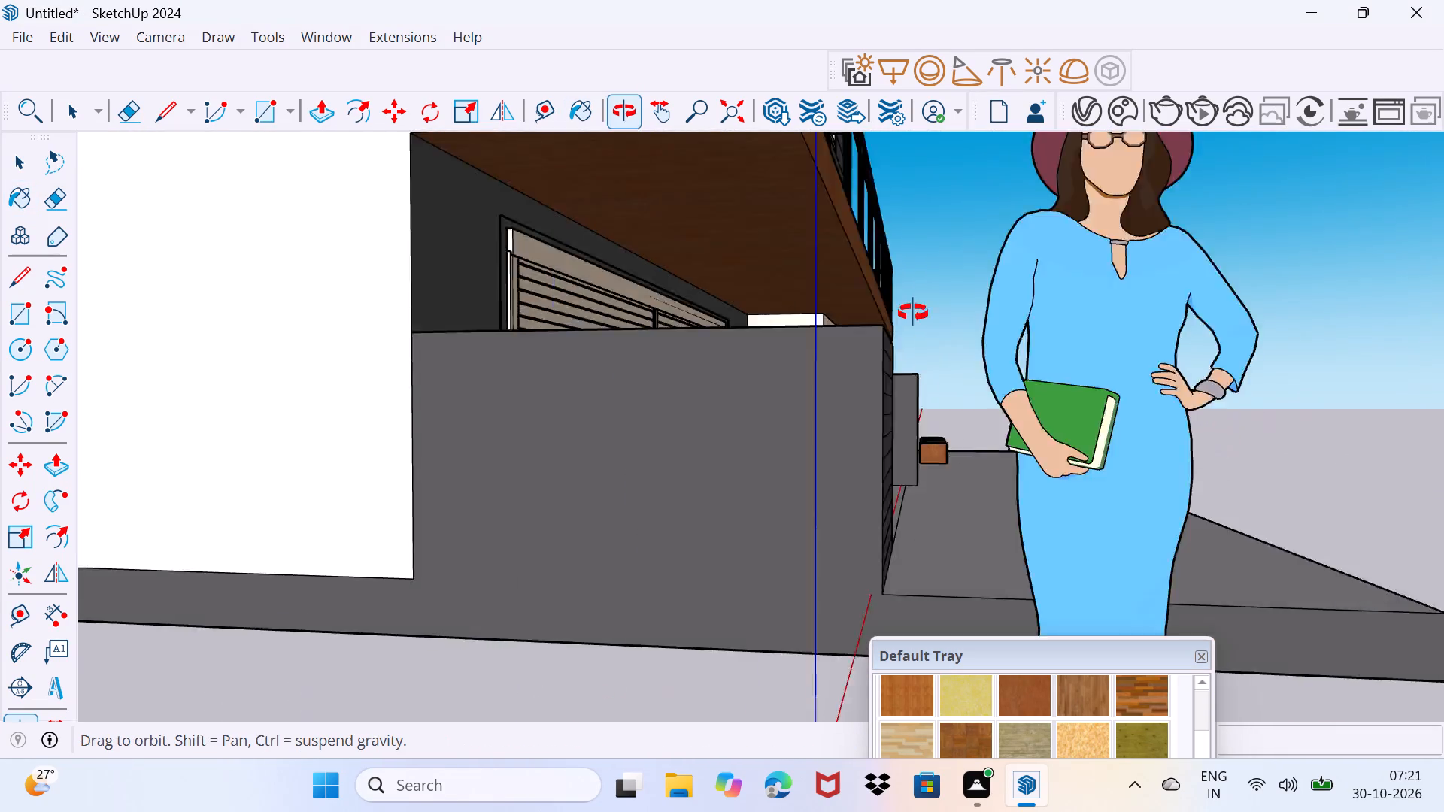
{"action": "middle_click_drag", "start_coordinate": [913, 313], "coordinate": [928, 337]}
{"action": "left_click", "coordinate": [912, 327]}
{"action": "key", "text": "space"}
Move the floating Default Tray down so it no longer covers the front of the house.
{"action": "scroll", "coordinate": [932, 322], "scroll_direction": "down", "scroll_amount": 3}
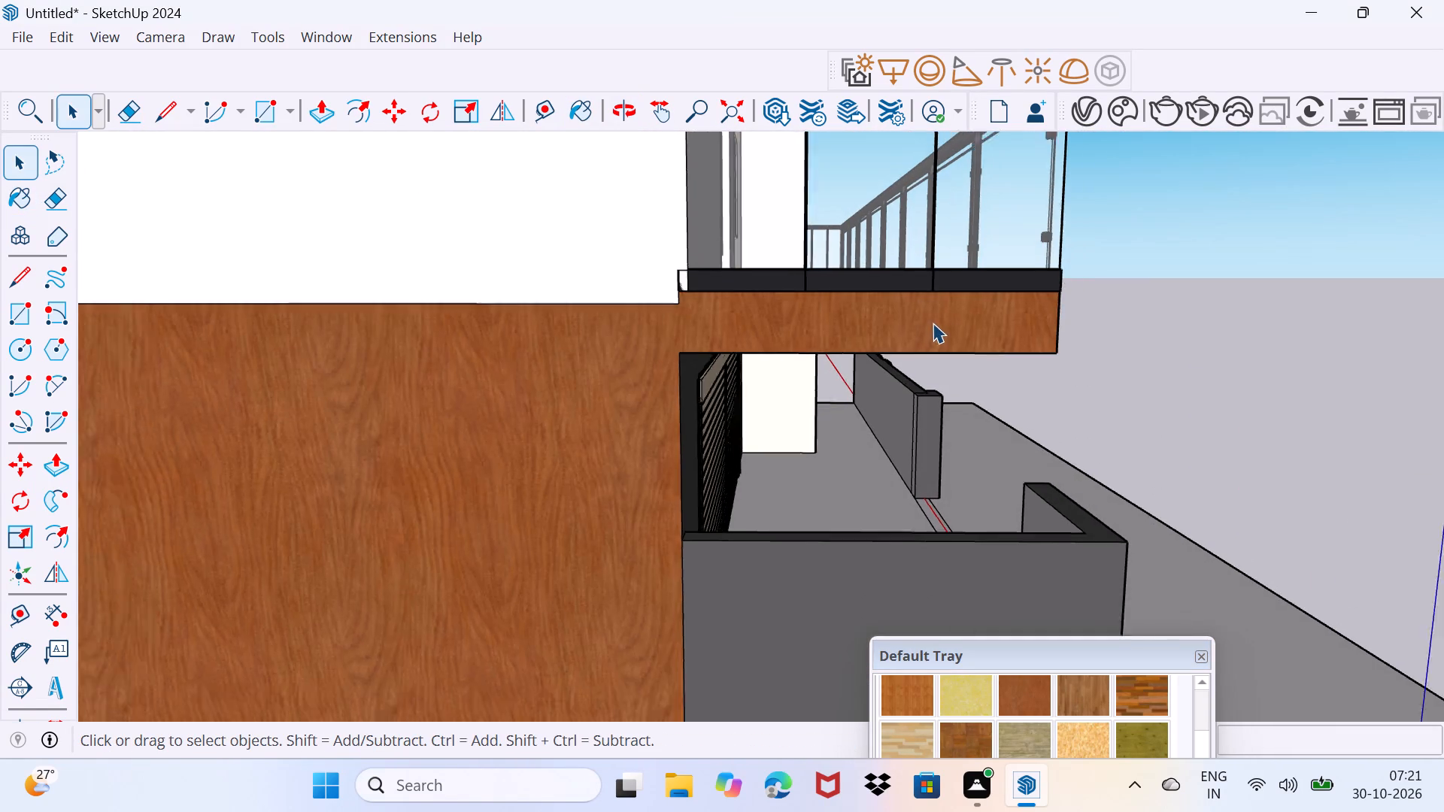
{"action": "scroll", "coordinate": [933, 323], "scroll_direction": "down", "scroll_amount": 1}
{"action": "middle_click_drag", "start_coordinate": [943, 330], "coordinate": [417, 313]}
{"action": "scroll", "coordinate": [444, 308], "scroll_direction": "down", "scroll_amount": 9}
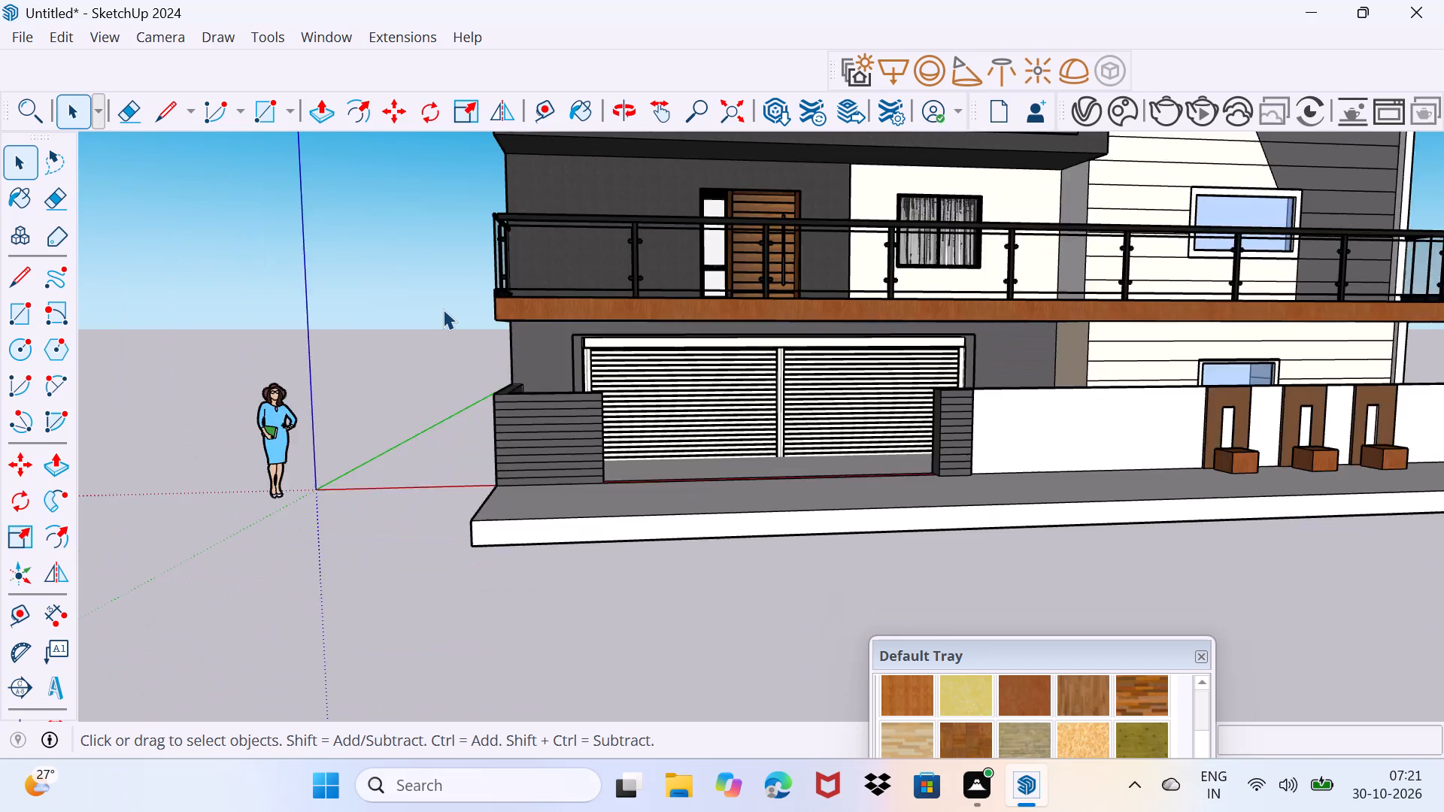
{"action": "middle_click_drag", "start_coordinate": [620, 329], "coordinate": [626, 469], "text": "shift"}
{"action": "middle_click_drag", "start_coordinate": [642, 441], "coordinate": [643, 467]}
{"action": "middle_click_drag", "start_coordinate": [651, 496], "coordinate": [651, 437]}
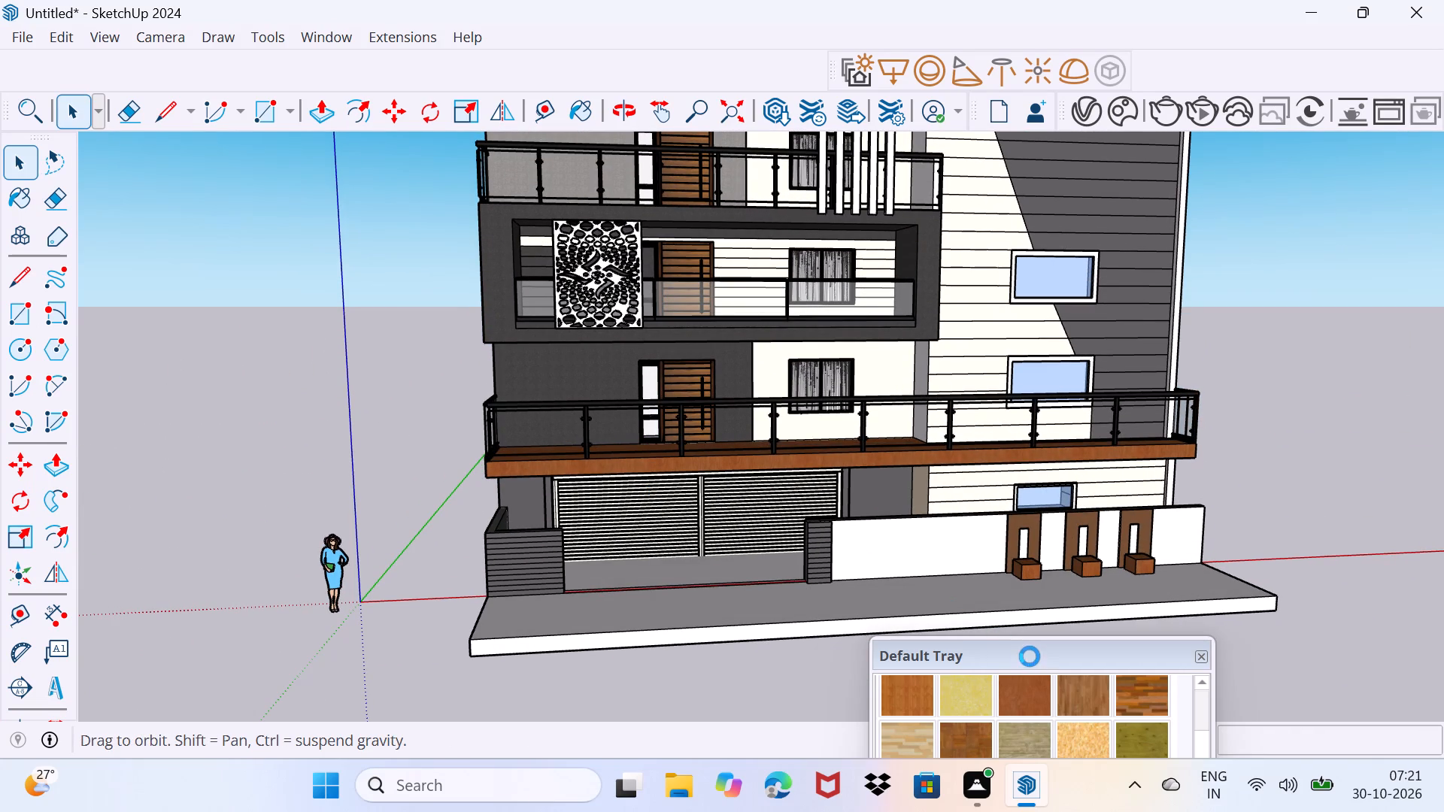
{"action": "left_click_drag", "start_coordinate": [1024, 660], "coordinate": [899, 755]}
Open the 3D Warehouse and search its models for "gate".
{"action": "scroll", "coordinate": [724, 565], "scroll_direction": "up", "scroll_amount": 3}
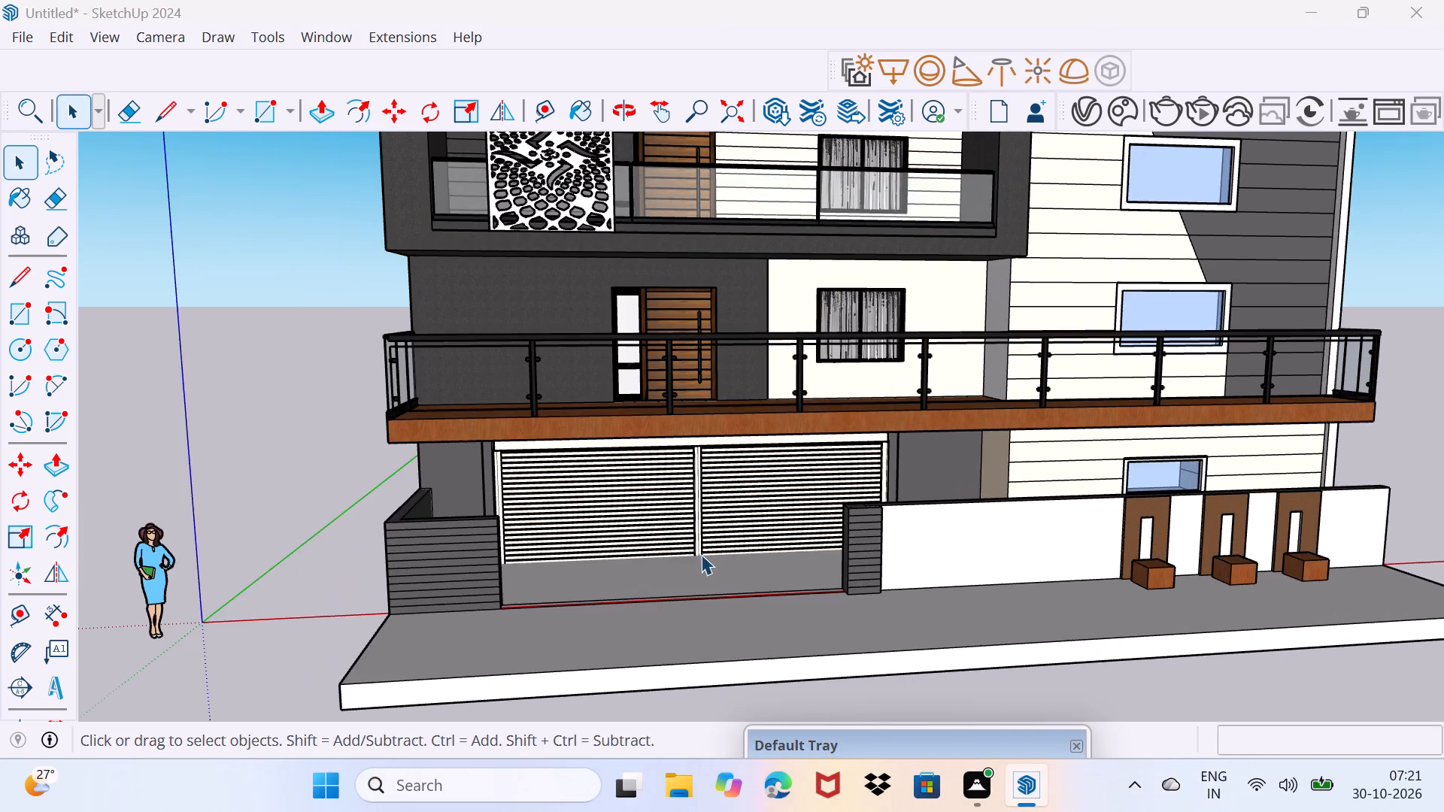
{"action": "middle_click_drag", "start_coordinate": [699, 560], "coordinate": [714, 539]}
{"action": "scroll", "coordinate": [606, 601], "scroll_direction": "up", "scroll_amount": 3}
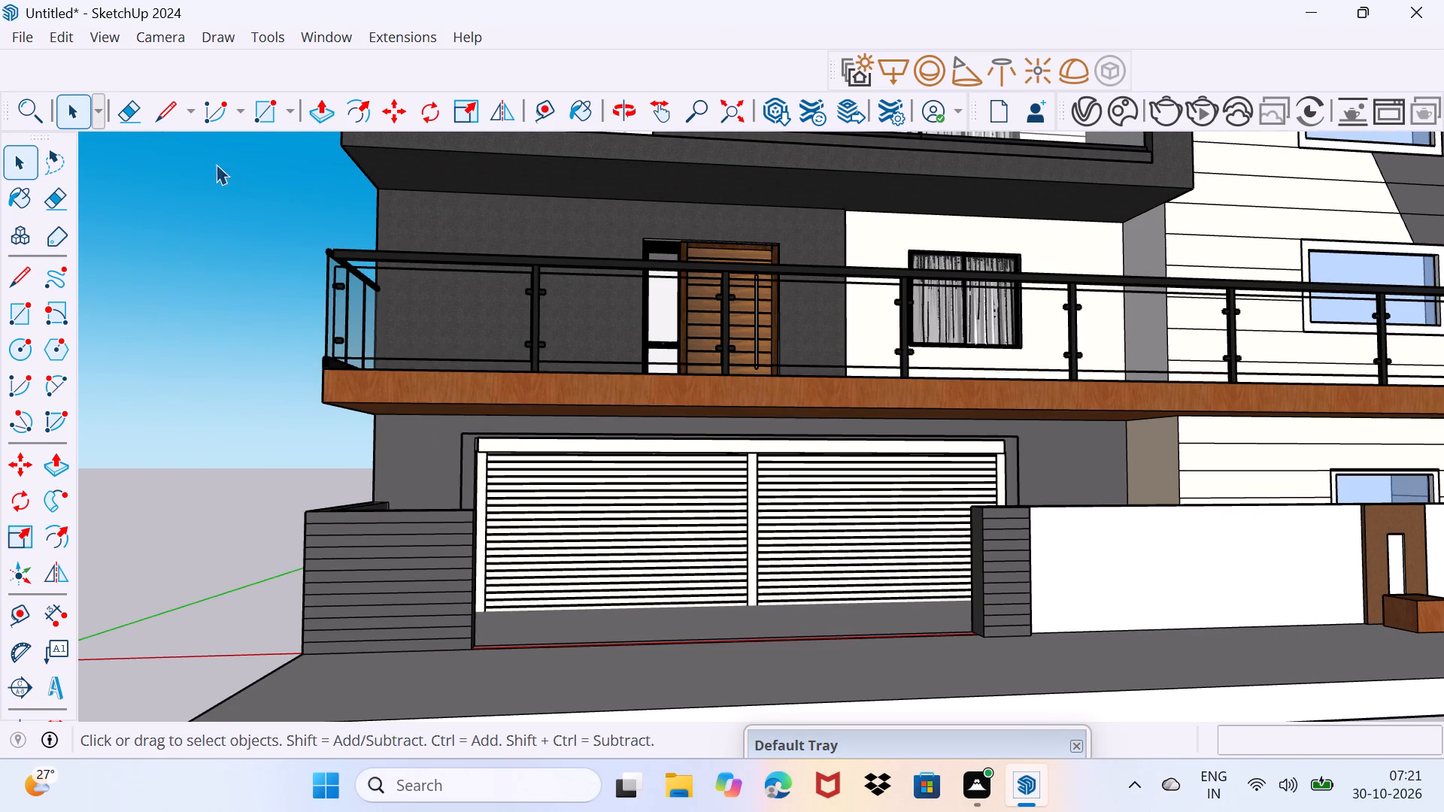
{"action": "left_click", "coordinate": [320, 33]}
{"action": "left_click", "coordinate": [386, 214]}
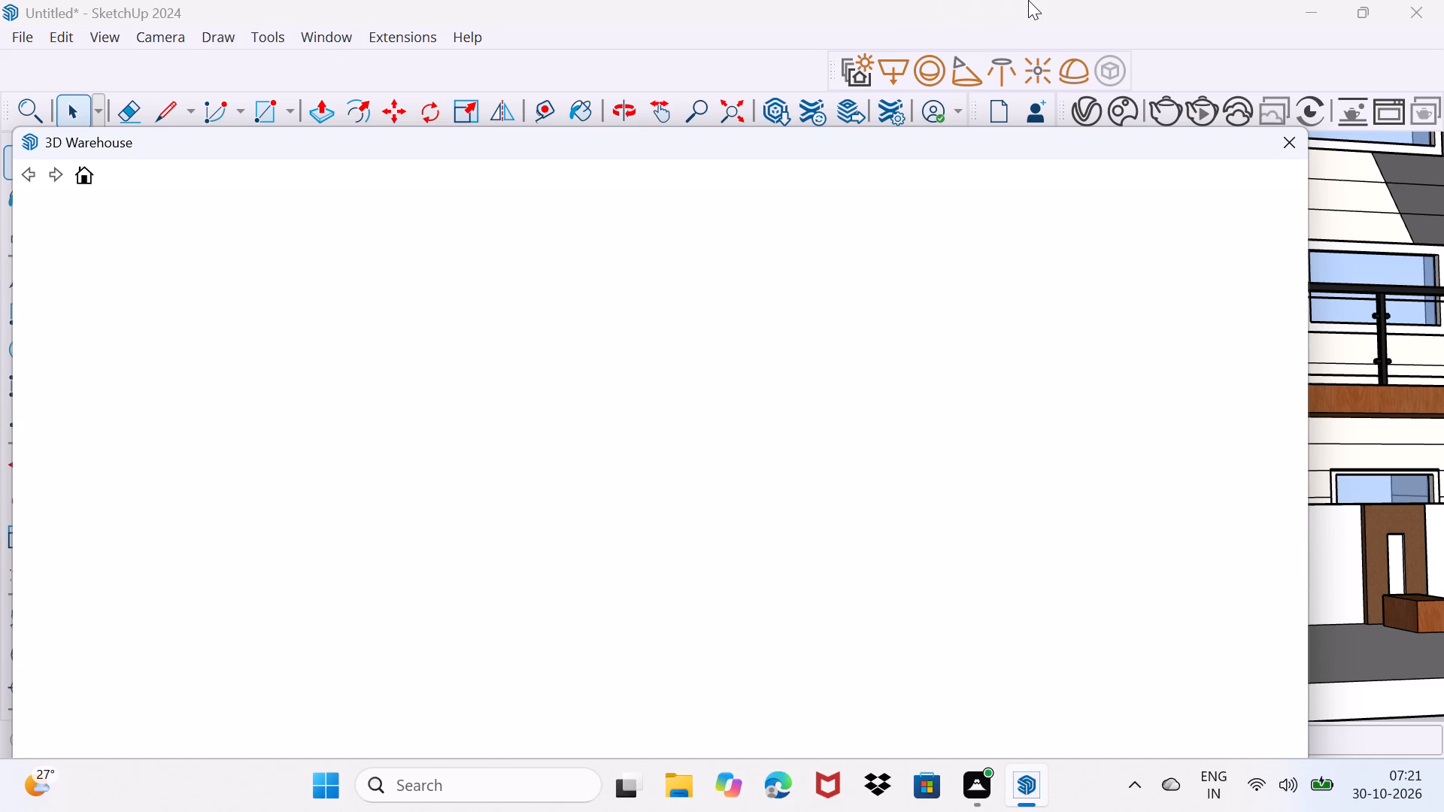
{"action": "left_click", "coordinate": [89, 188]}
{"action": "left_click", "coordinate": [87, 175]}
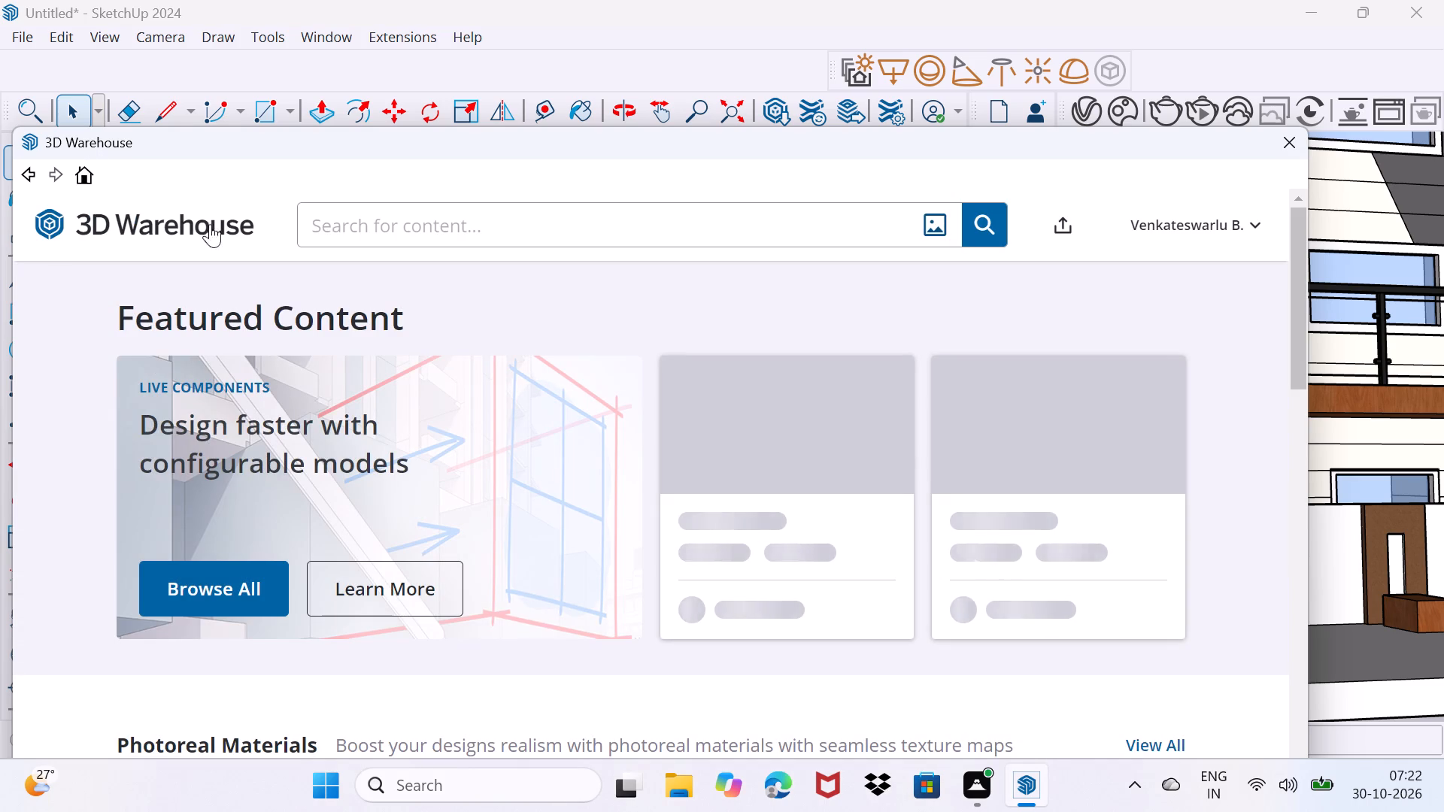
{"action": "left_click", "coordinate": [343, 214]}
{"action": "type", "text": "gate"}
{"action": "key", "text": "Return"}
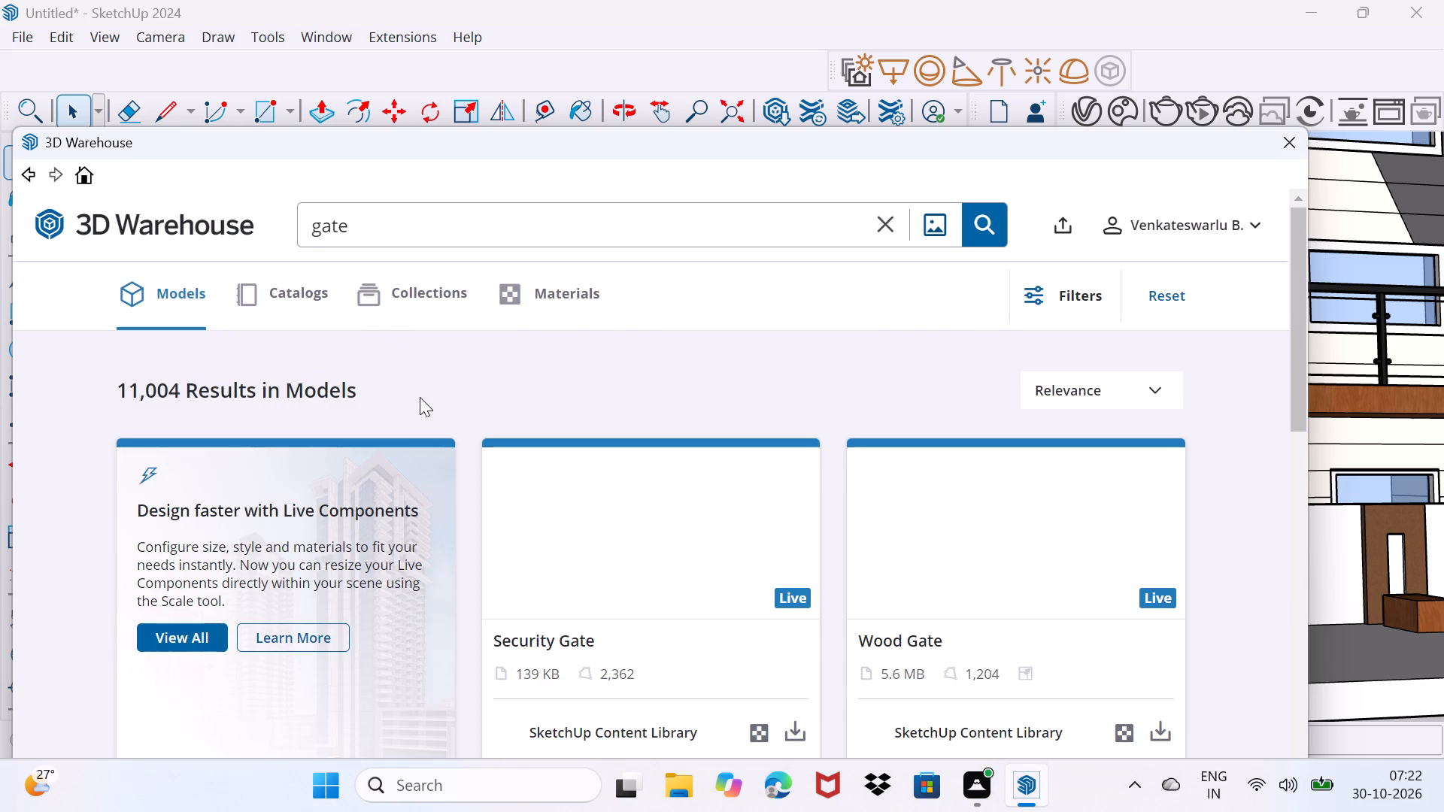
Browse the gate models and download Gate 1, with orange slatted leaves between grey pillars, directly into the model.
{"action": "scroll", "coordinate": [479, 500], "scroll_direction": "down", "scroll_amount": 3}
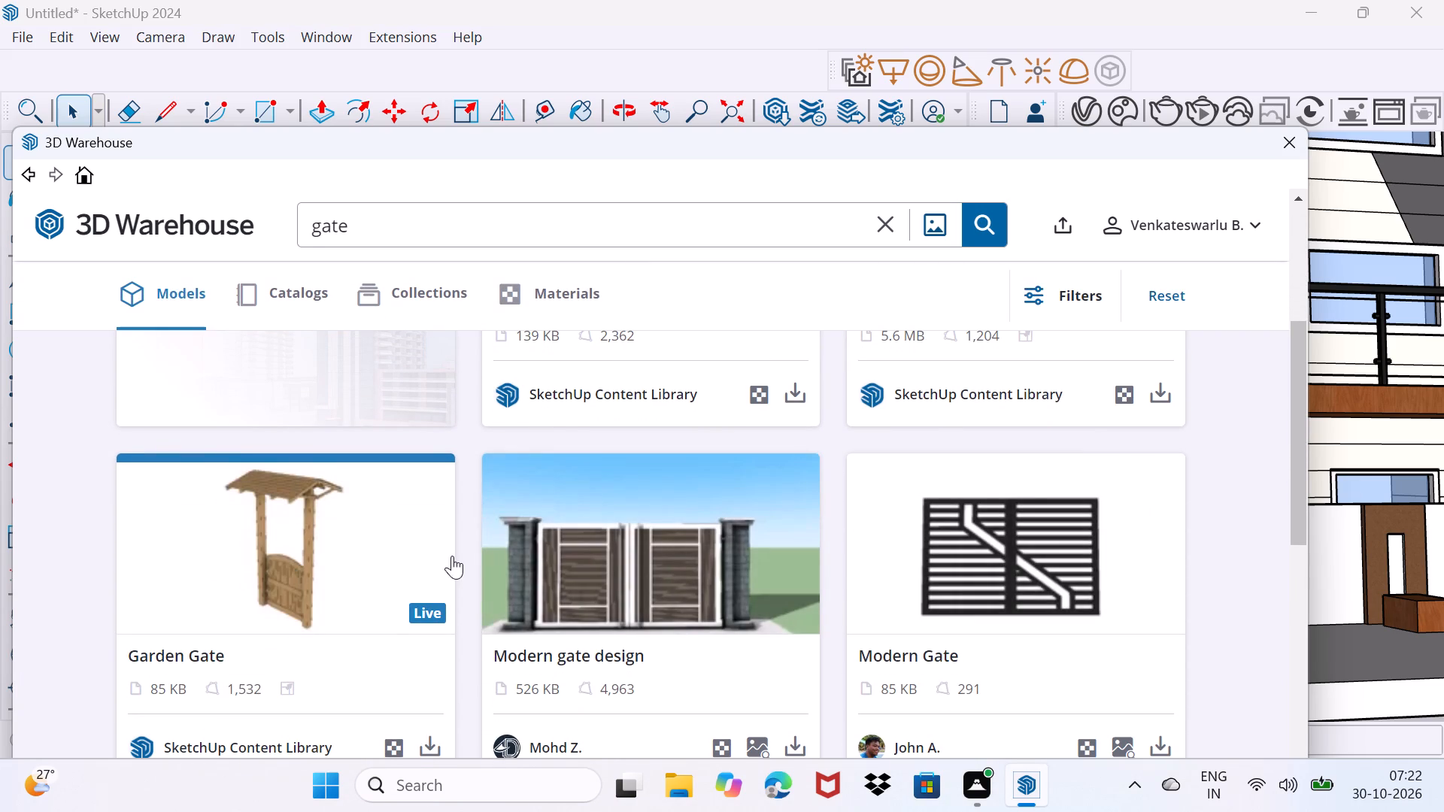
{"action": "scroll", "coordinate": [452, 571], "scroll_direction": "down", "scroll_amount": 3}
{"action": "scroll", "coordinate": [452, 579], "scroll_direction": "up", "scroll_amount": 1}
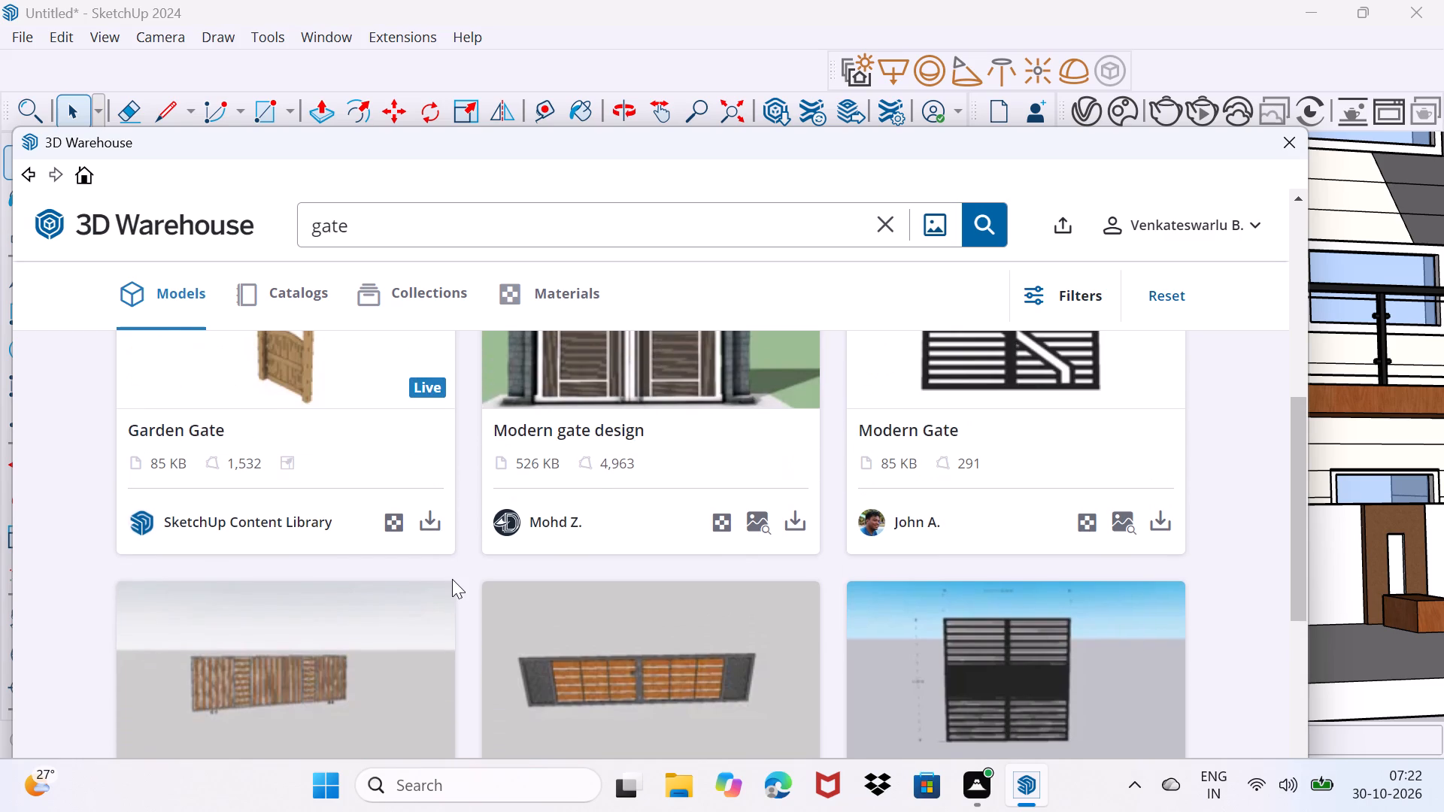
{"action": "scroll", "coordinate": [452, 579], "scroll_direction": "down", "scroll_amount": 10}
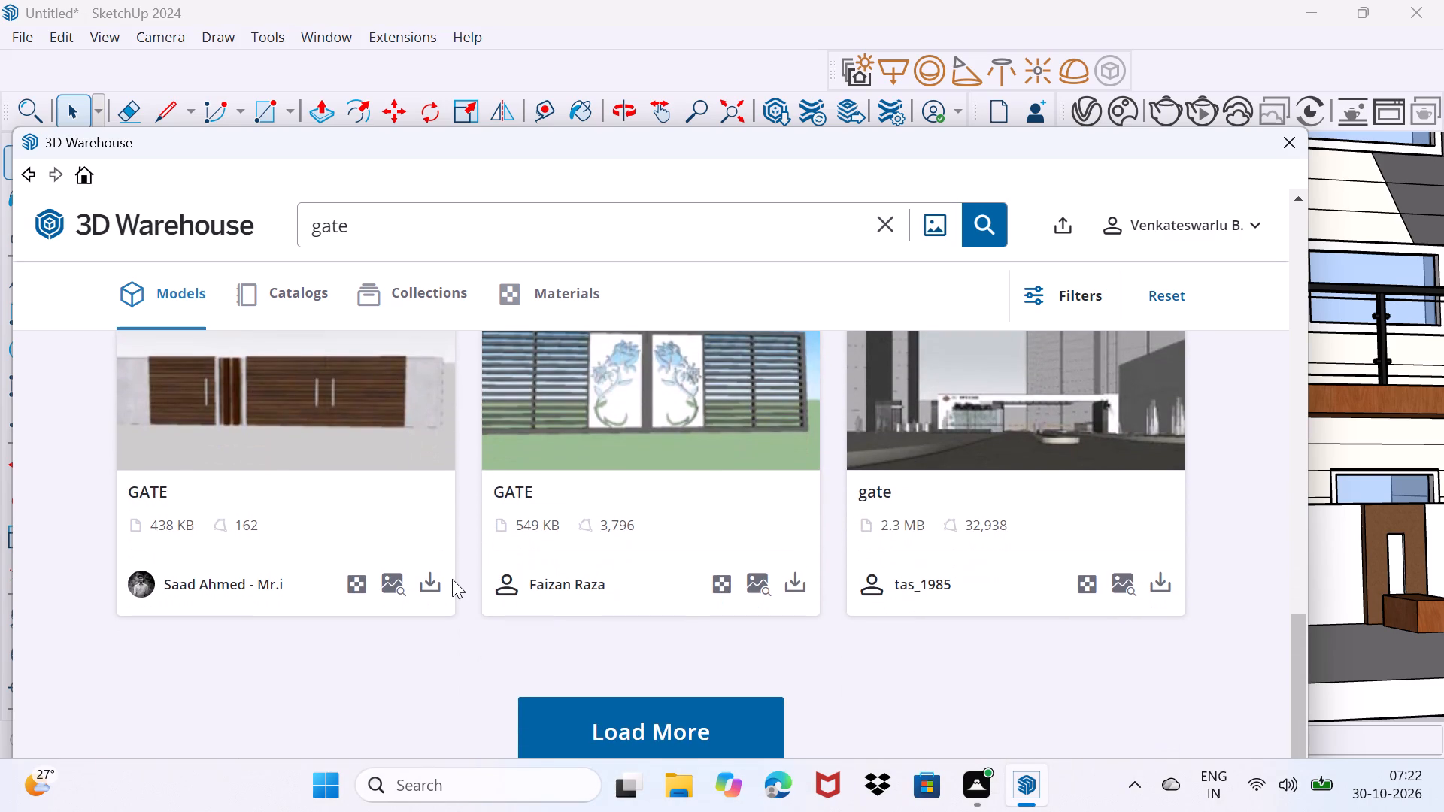
{"action": "scroll", "coordinate": [695, 564], "scroll_direction": "up", "scroll_amount": 12}
{"action": "scroll", "coordinate": [694, 565], "scroll_direction": "down", "scroll_amount": 5}
{"action": "scroll", "coordinate": [694, 565], "scroll_direction": "up", "scroll_amount": 2}
{"action": "scroll", "coordinate": [694, 565], "scroll_direction": "down", "scroll_amount": 4}
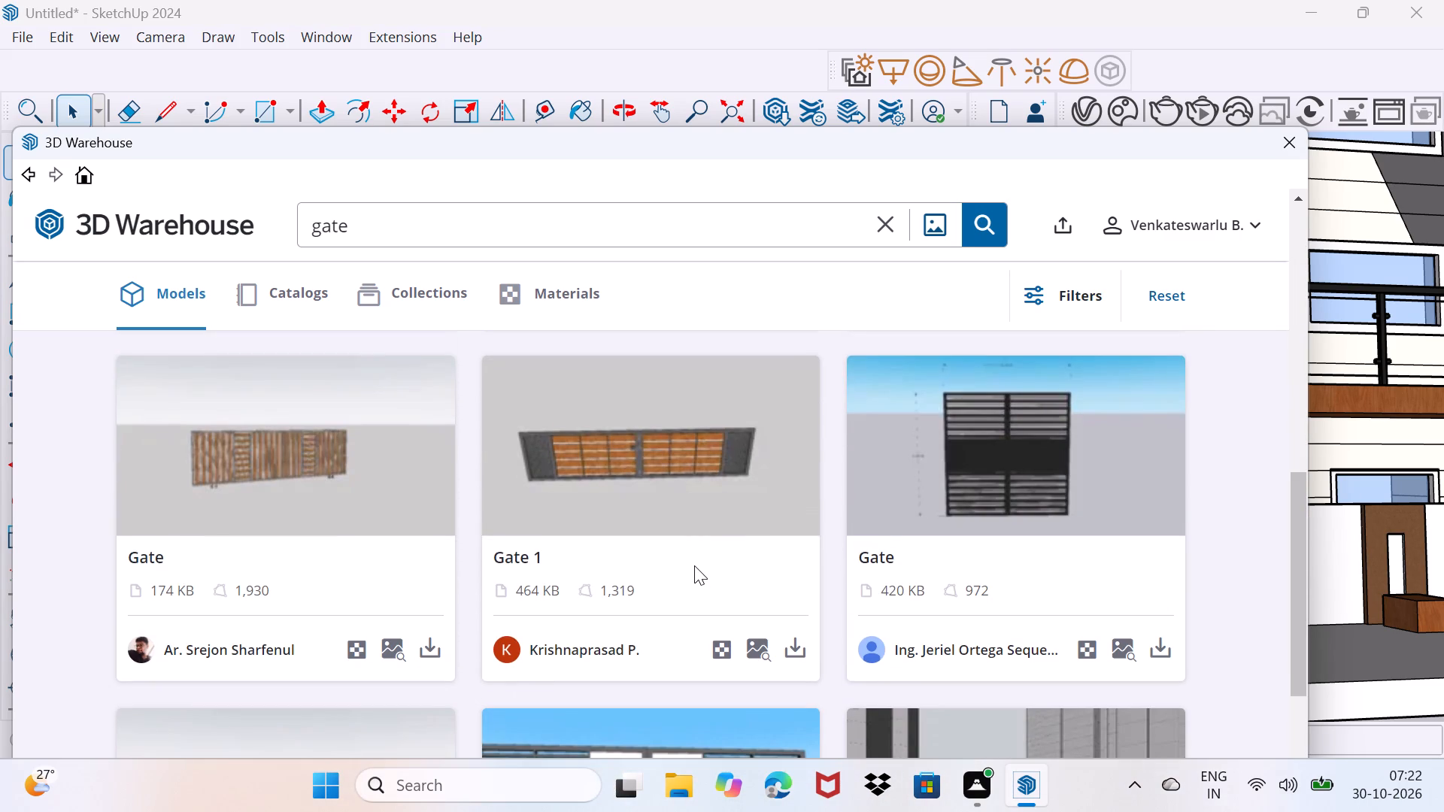
{"action": "left_click", "coordinate": [790, 649]}
{"action": "left_click", "coordinate": [598, 535]}
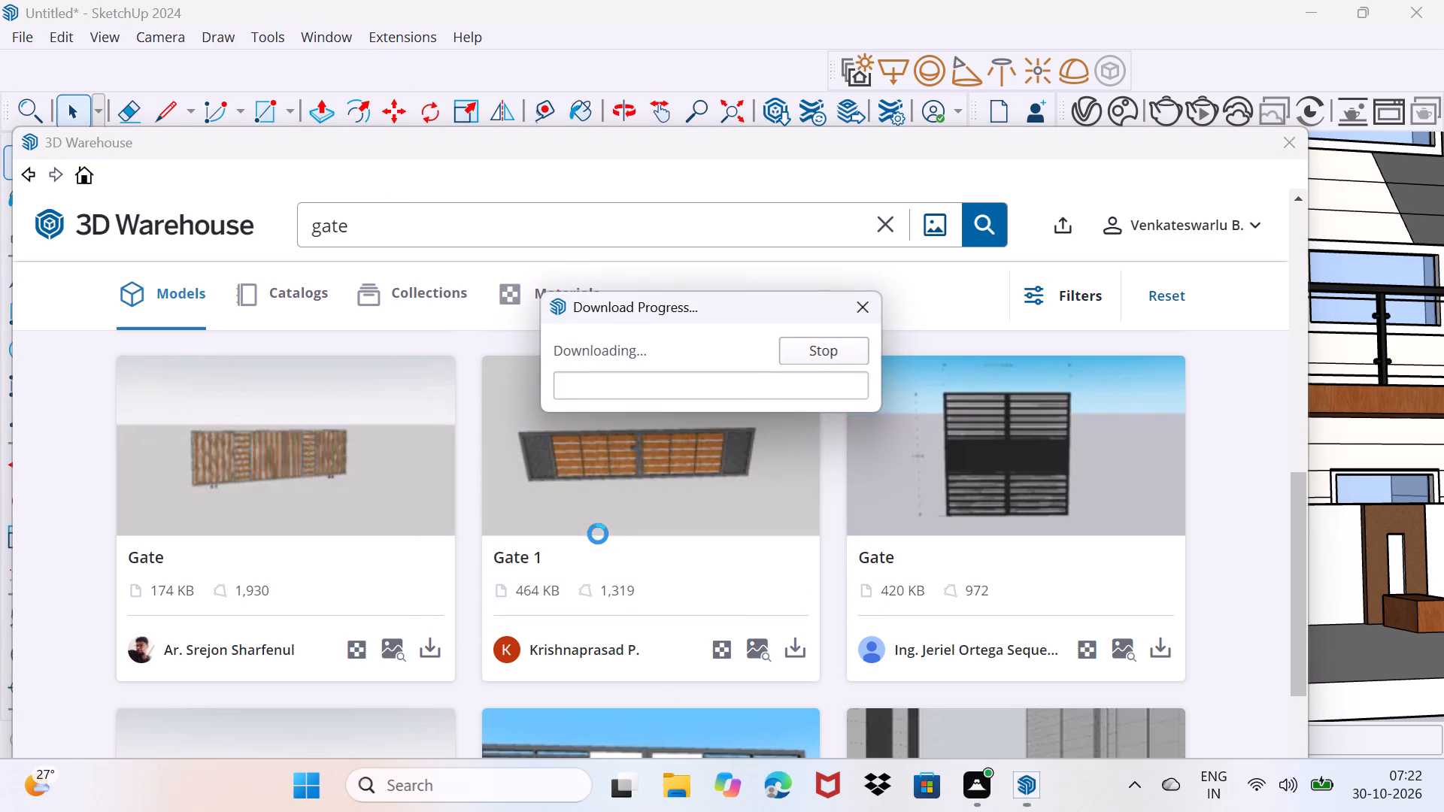
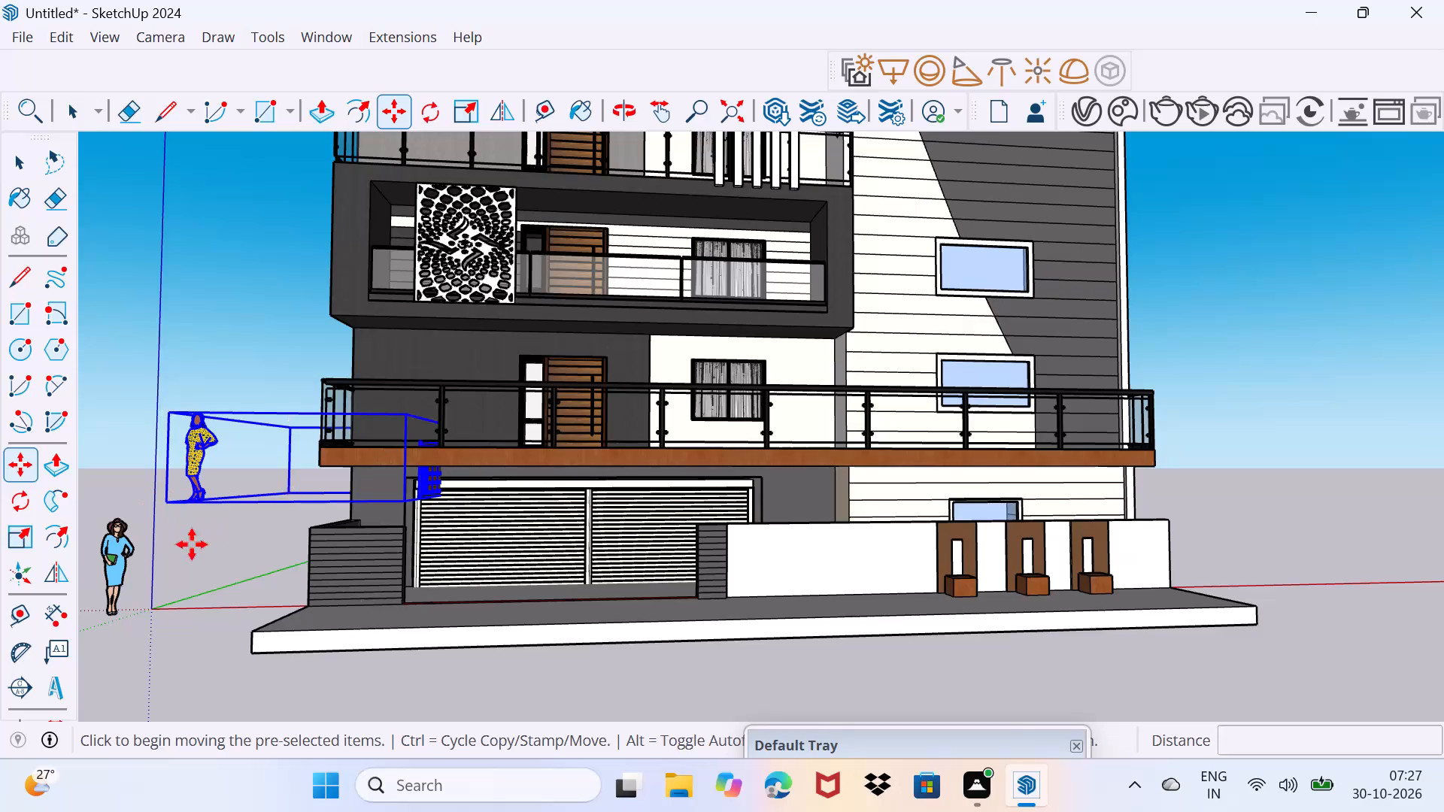
Move the selected gate component, including its woman figure, onto the open ground beyond the white boundary wall end of the building.
{"action": "scroll", "coordinate": [859, 520], "scroll_direction": "down", "scroll_amount": 3}
{"action": "scroll", "coordinate": [1015, 554], "scroll_direction": "down", "scroll_amount": 3}
{"action": "middle_click_drag", "start_coordinate": [1072, 552], "coordinate": [1019, 564]}
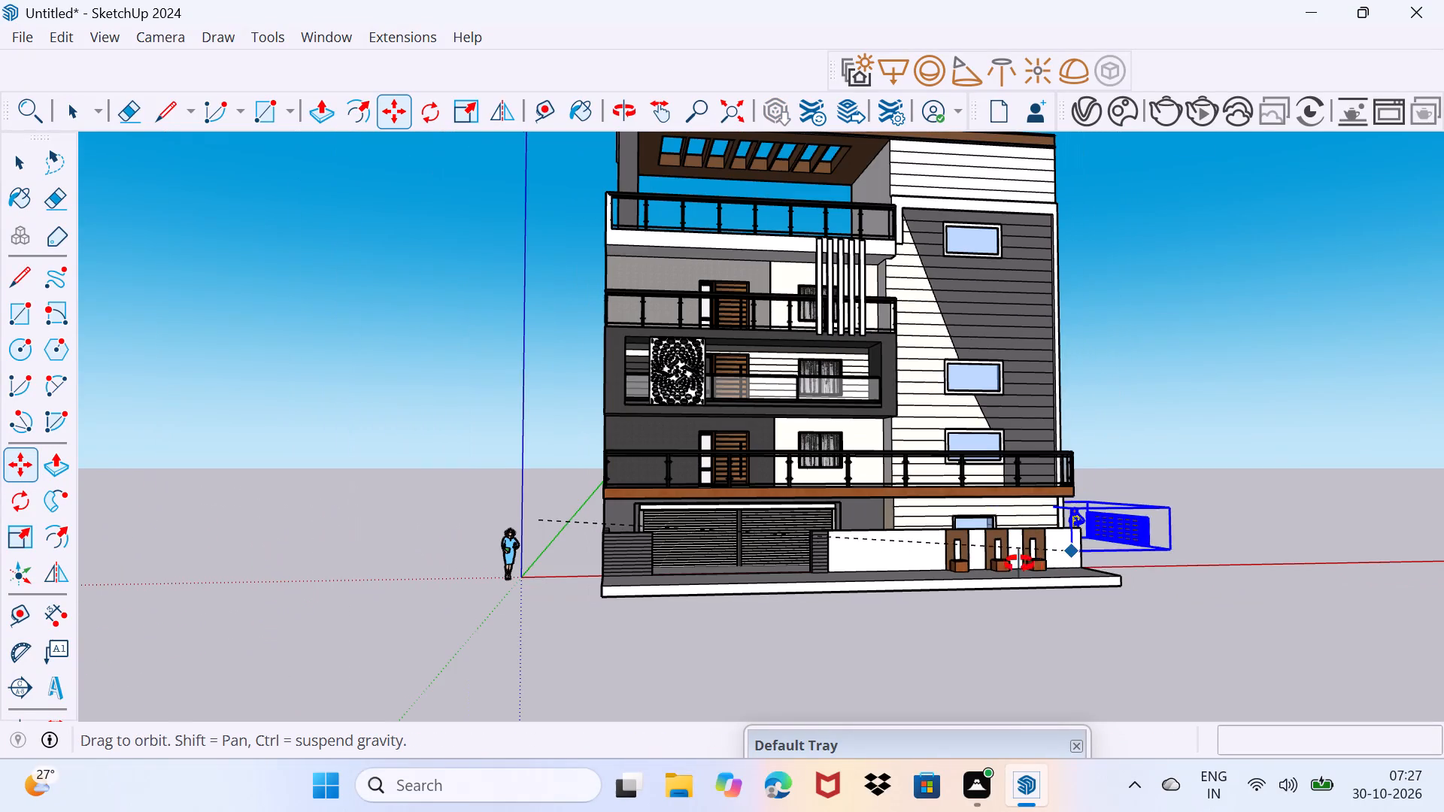
{"action": "middle_click_drag", "start_coordinate": [1019, 564], "coordinate": [490, 516]}
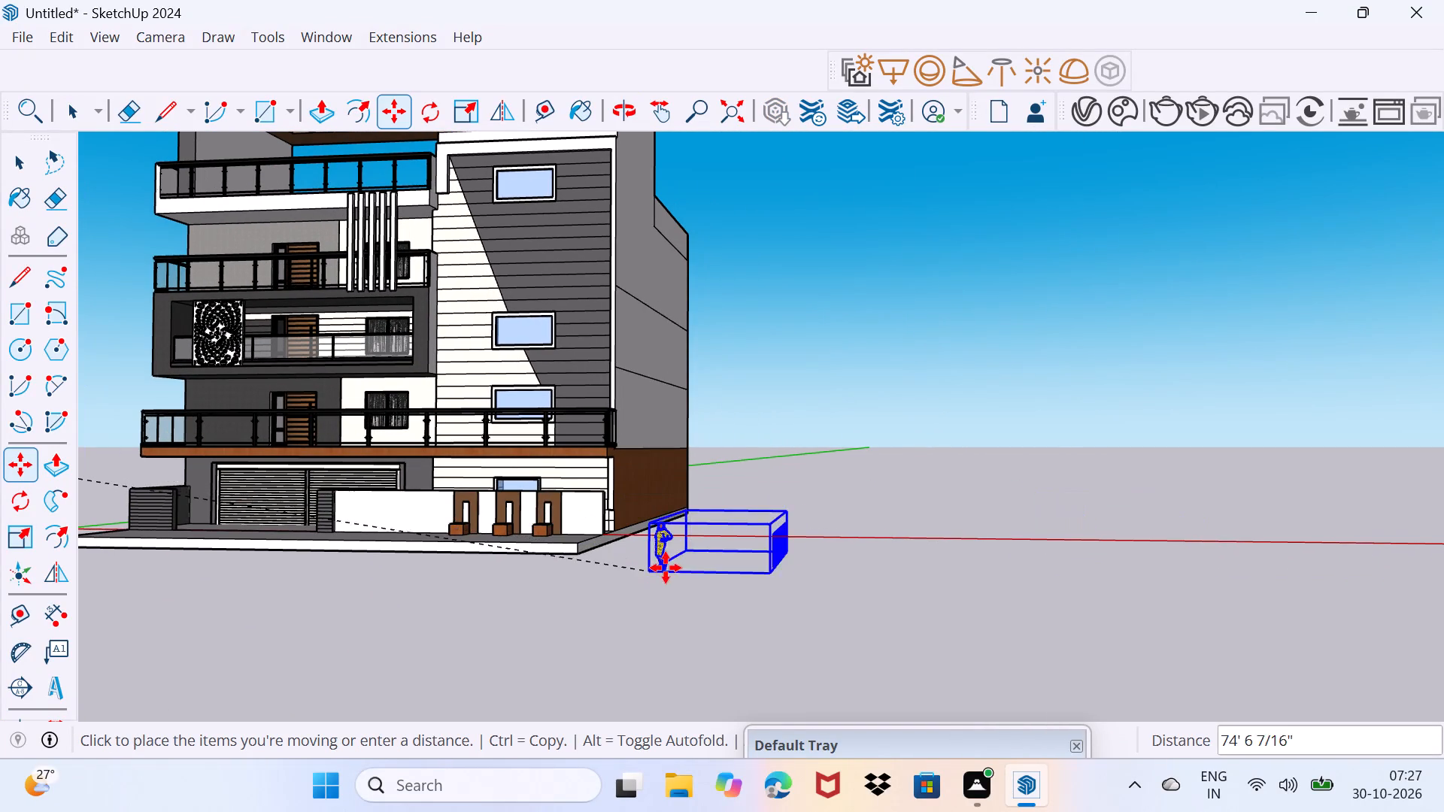
{"action": "left_click", "coordinate": [708, 544]}
Rotate the gate component on the ground plane so the gate runs parallel to the building's front facade.
{"action": "scroll", "coordinate": [818, 517], "scroll_direction": "up", "scroll_amount": 3}
{"action": "middle_click_drag", "start_coordinate": [819, 523], "coordinate": [807, 534]}
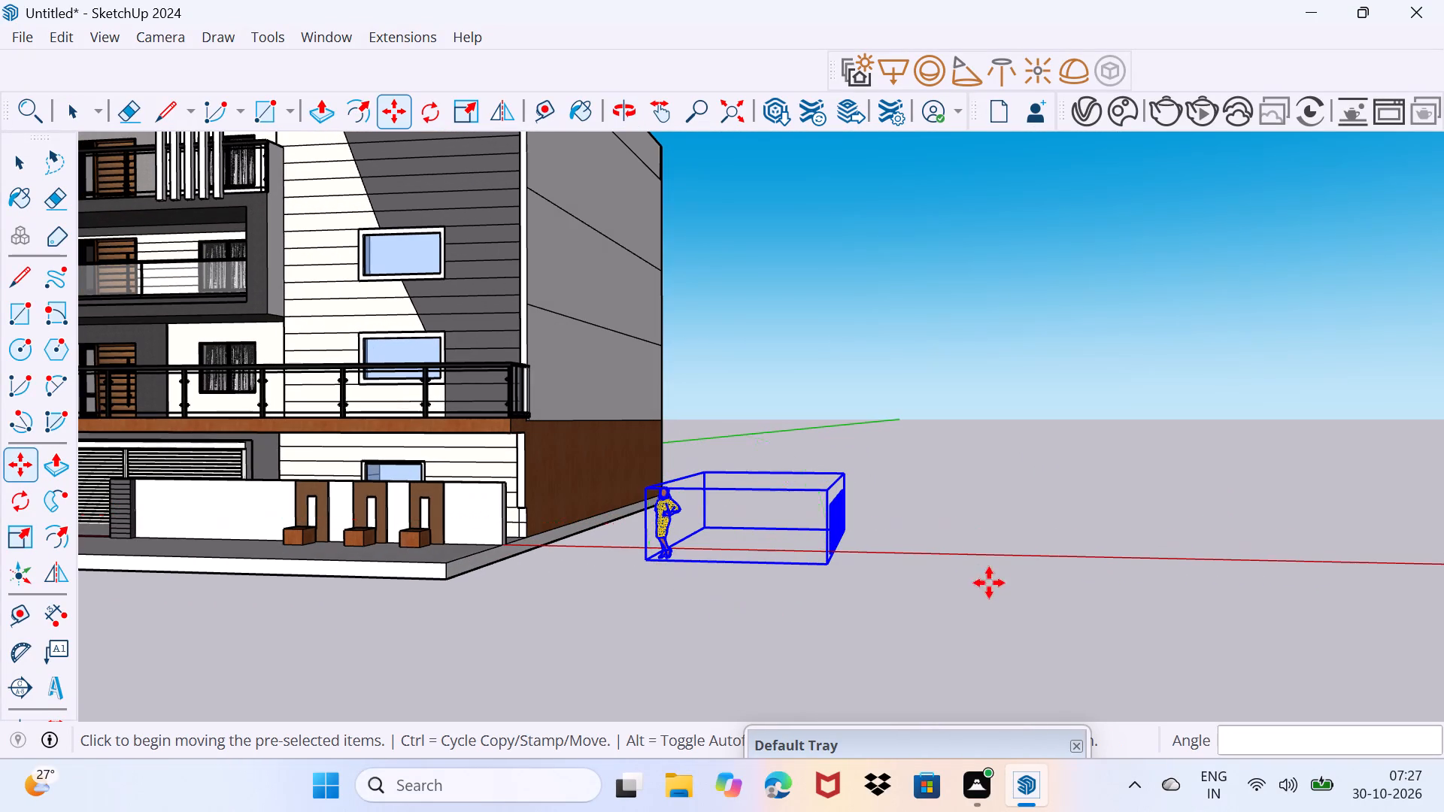
{"action": "left_click_drag", "start_coordinate": [171, 474], "coordinate": [156, 480]}
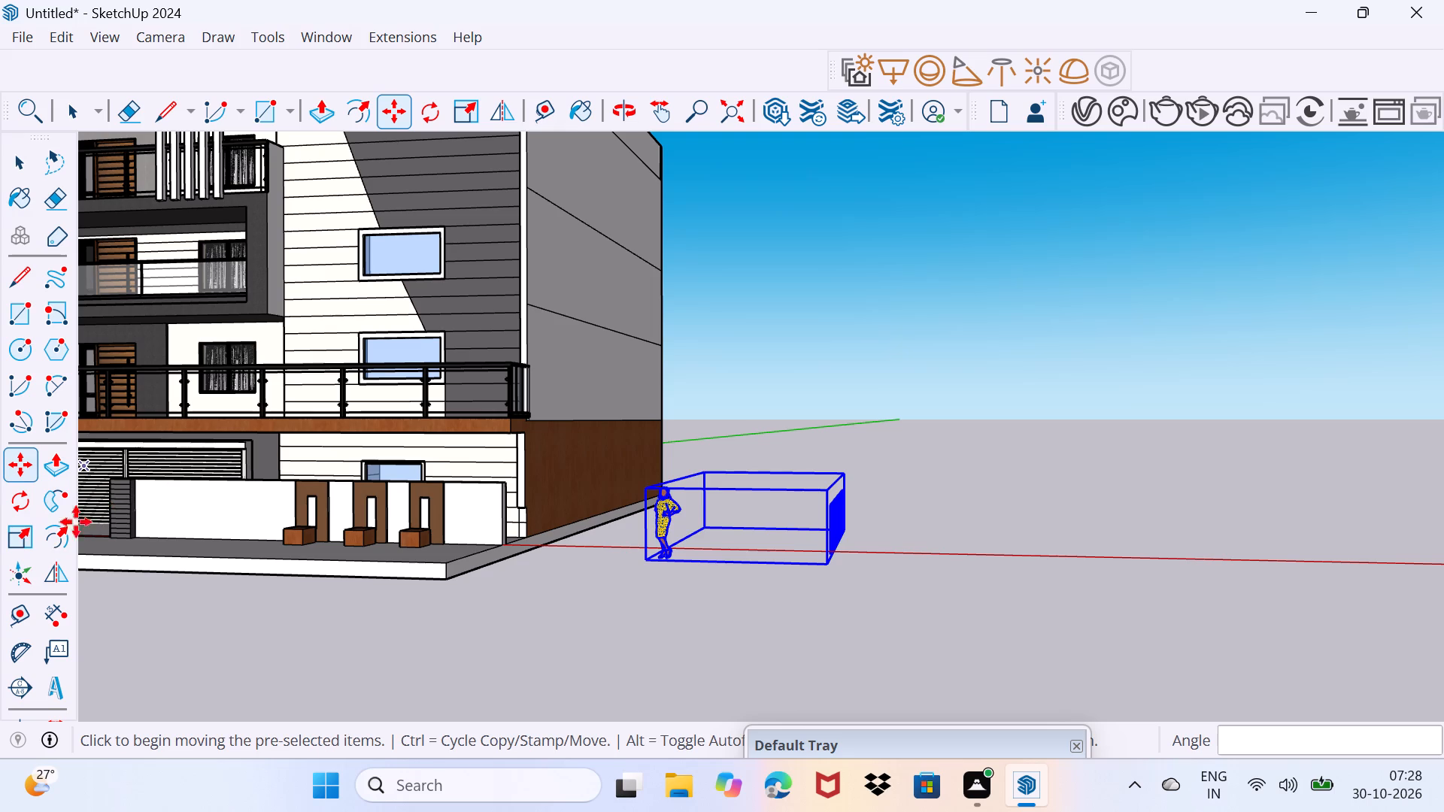
{"action": "left_click", "coordinate": [22, 503]}
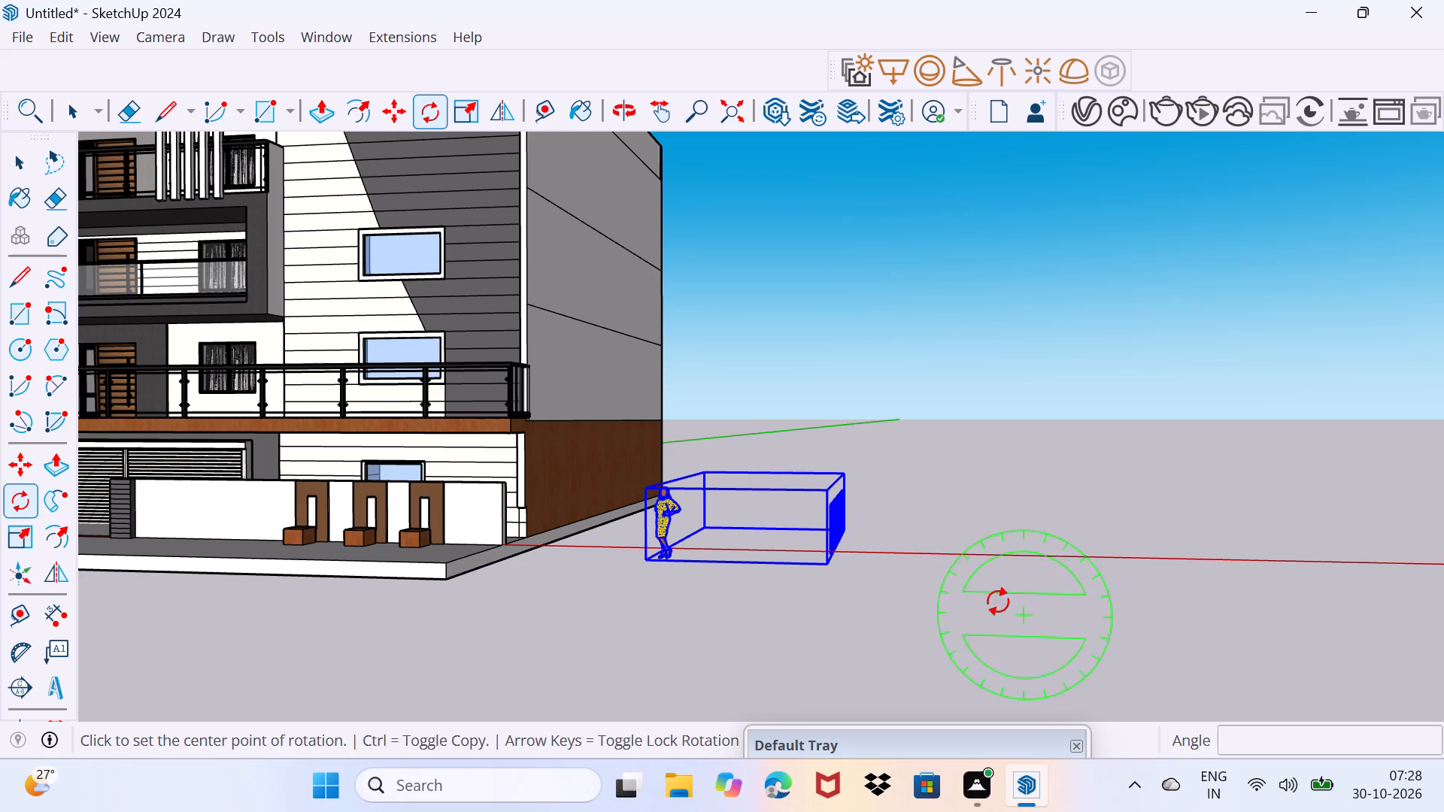
{"action": "middle_click_drag", "start_coordinate": [998, 598], "coordinate": [1018, 662]}
{"action": "left_click", "coordinate": [962, 593]}
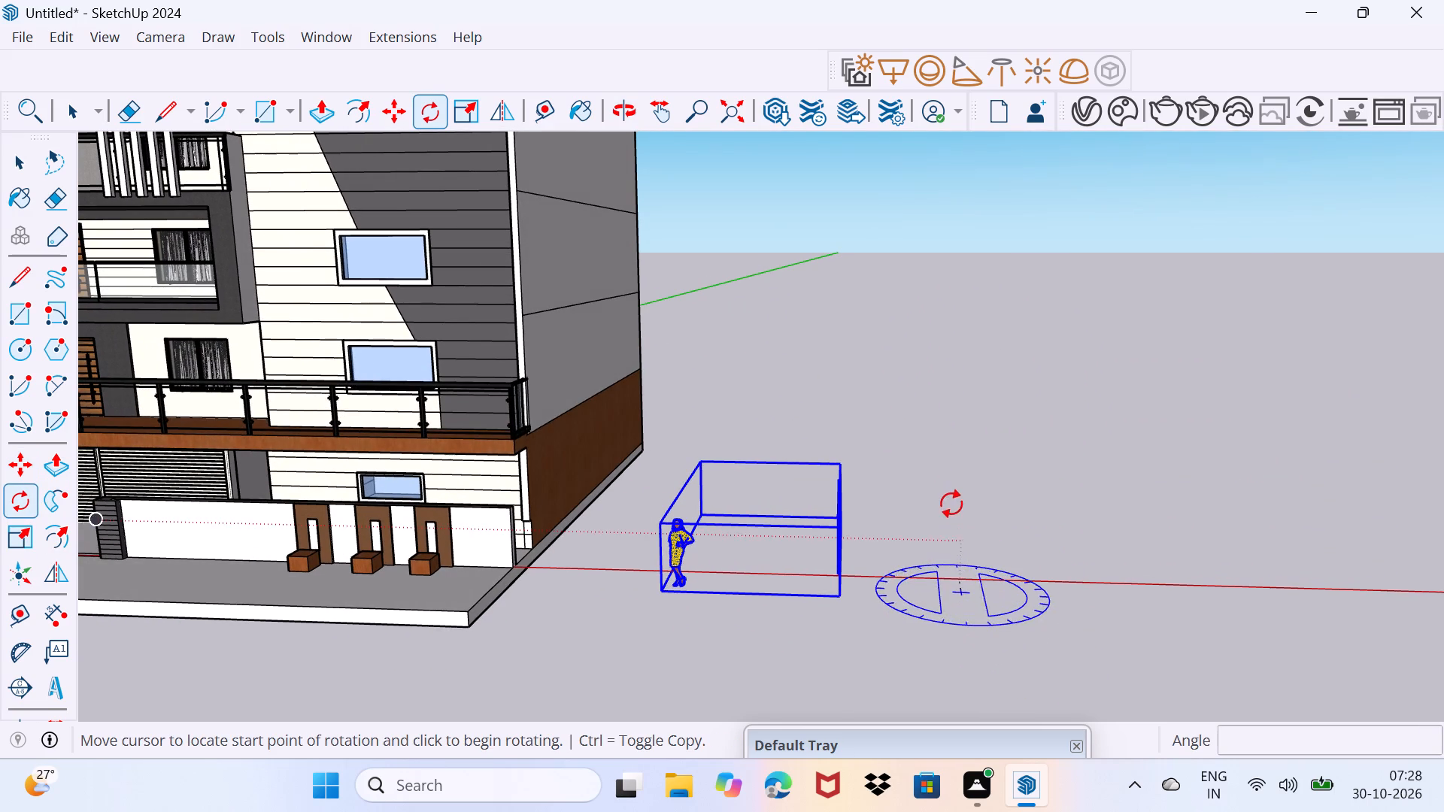
{"action": "left_click", "coordinate": [899, 416]}
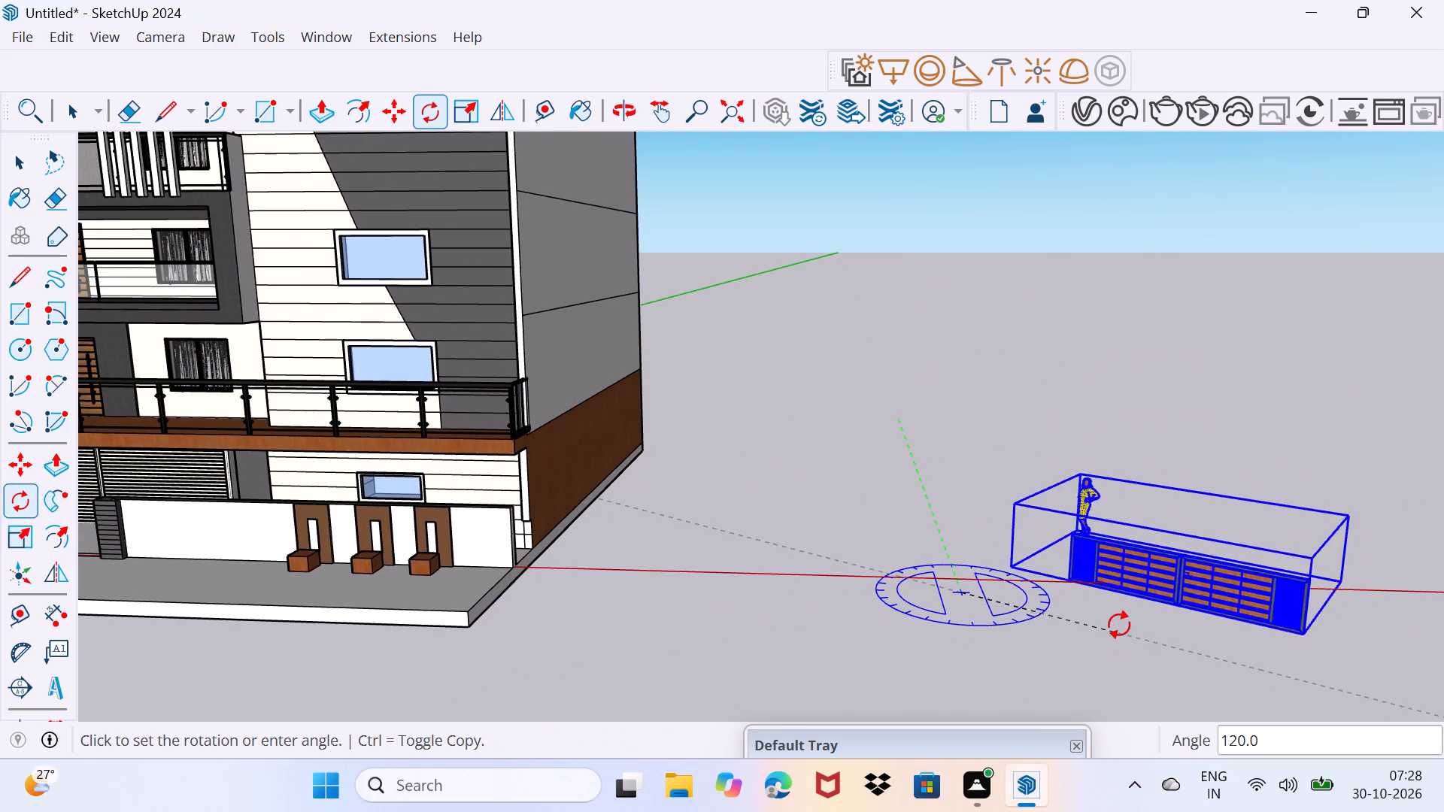
{"action": "left_click", "coordinate": [1134, 597]}
{"action": "key", "text": "space"}
Delete the woman in the yellow dress from inside the gate component, leaving only the gate.
{"action": "scroll", "coordinate": [946, 510], "scroll_direction": "up", "scroll_amount": 2}
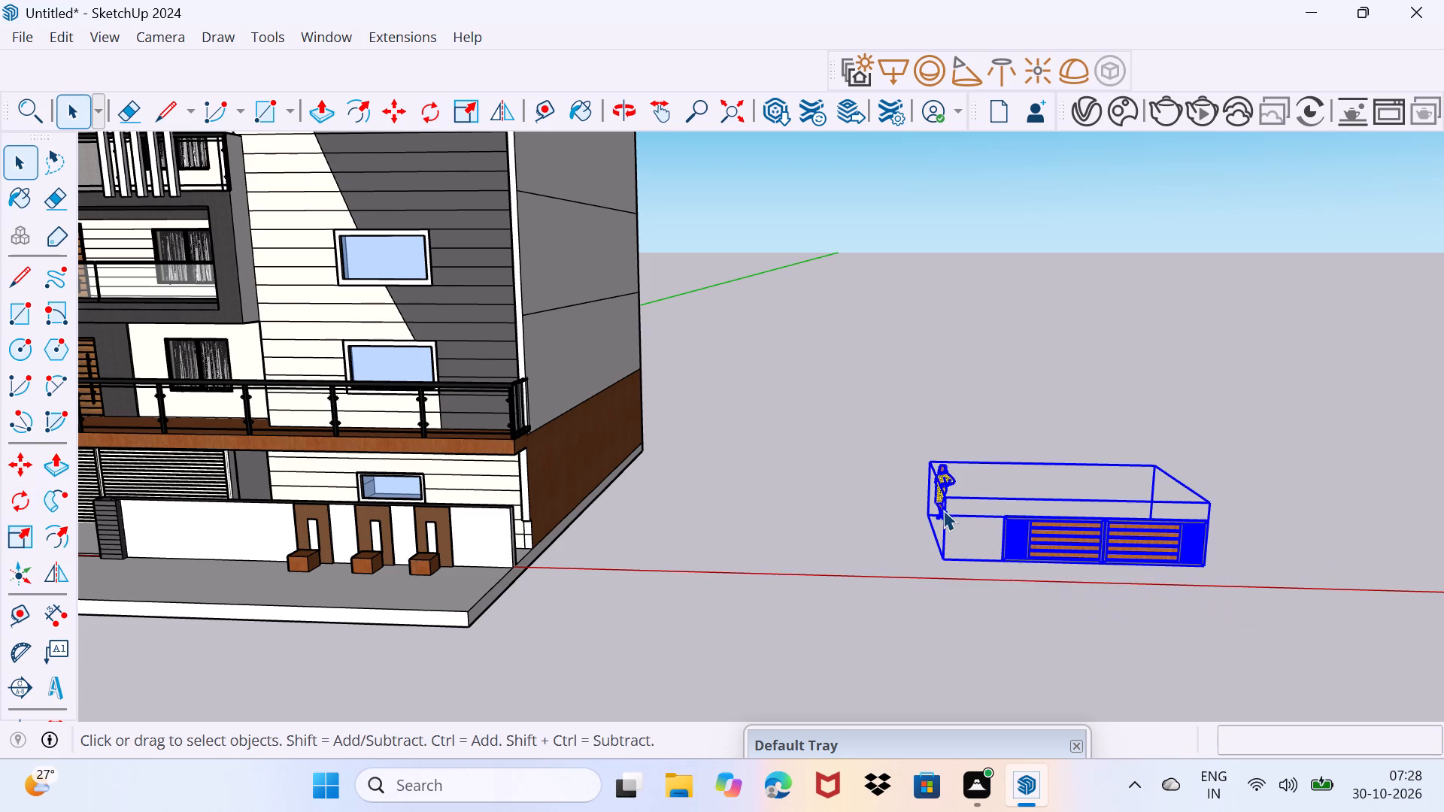
{"action": "scroll", "coordinate": [943, 510], "scroll_direction": "up", "scroll_amount": 2}
{"action": "left_click", "coordinate": [936, 490]}
{"action": "left_click", "coordinate": [936, 490]}
{"action": "left_click", "coordinate": [936, 490]}
{"action": "scroll", "coordinate": [936, 490], "scroll_direction": "up", "scroll_amount": 2}
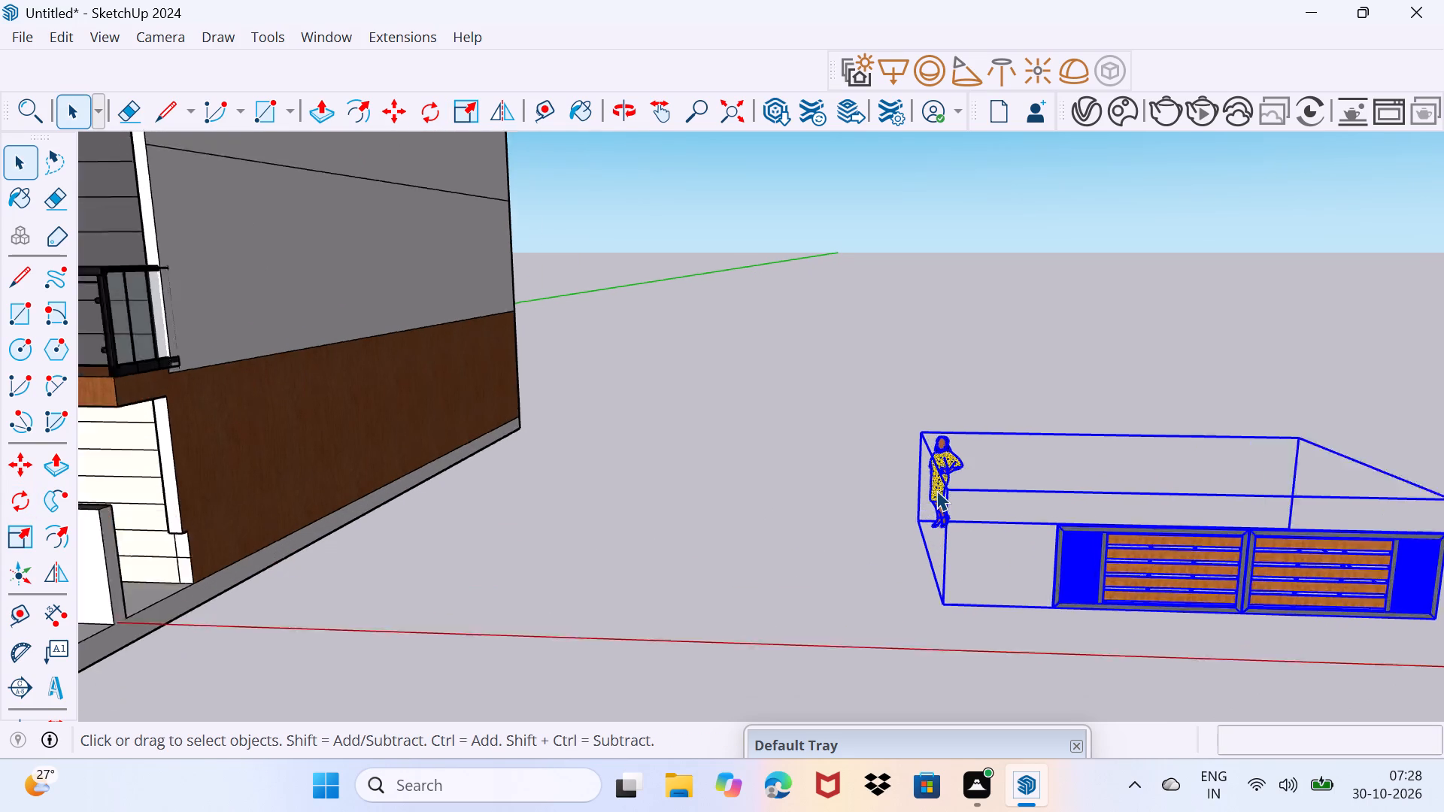
{"action": "scroll", "coordinate": [936, 490], "scroll_direction": "up", "scroll_amount": 2}
{"action": "left_click", "coordinate": [945, 459]}
{"action": "left_click", "coordinate": [917, 508]}
{"action": "left_click_drag", "start_coordinate": [912, 506], "coordinate": [887, 511]}
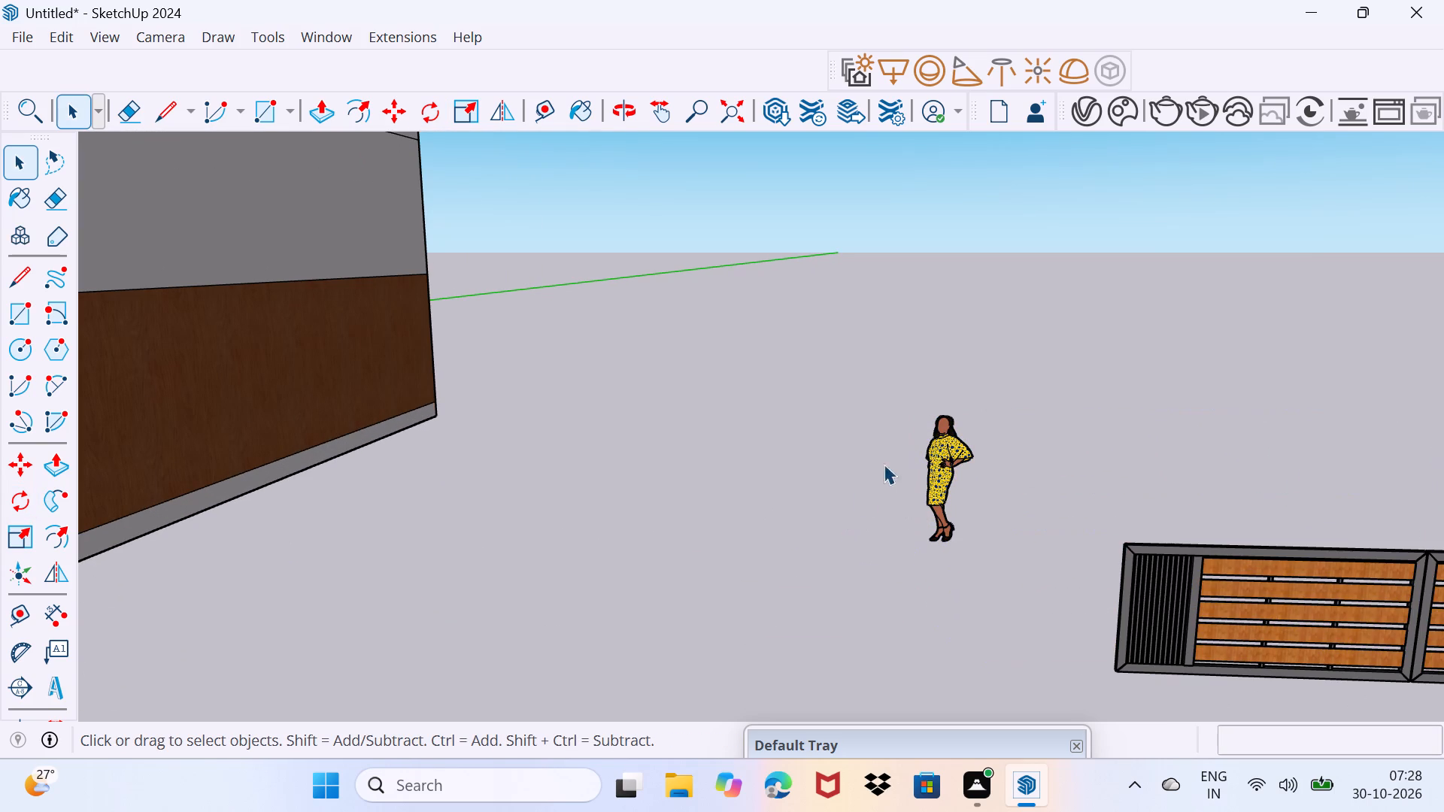
{"action": "left_click", "coordinate": [946, 452]}
{"action": "left_click", "coordinate": [945, 452]}
{"action": "left_click", "coordinate": [945, 452]}
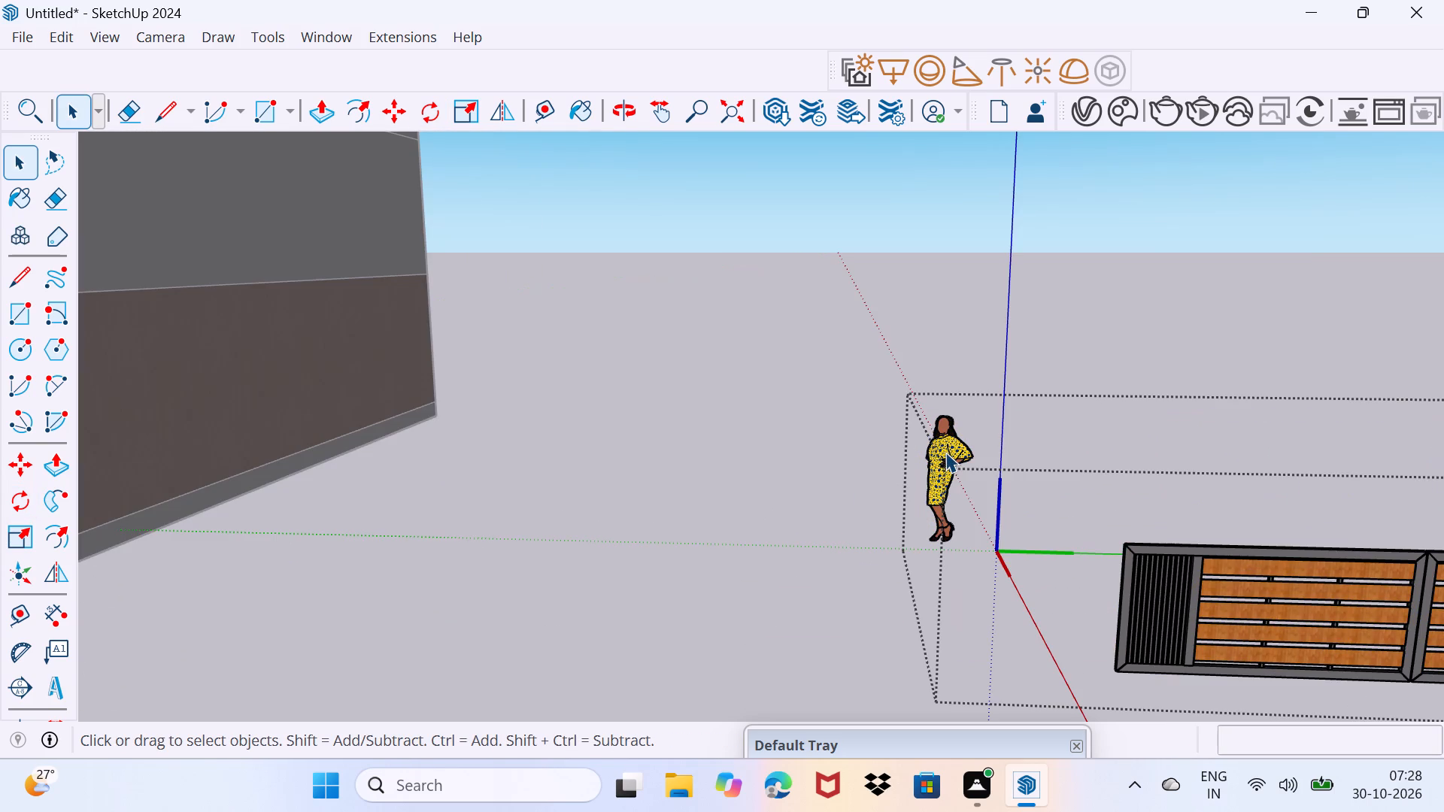
{"action": "left_click", "coordinate": [945, 452]}
{"action": "key", "text": "Delete"}
{"action": "left_click_drag", "start_coordinate": [920, 520], "coordinate": [918, 488]}
{"action": "scroll", "coordinate": [932, 459], "scroll_direction": "down", "scroll_amount": 4}
{"action": "left_click_drag", "start_coordinate": [894, 528], "coordinate": [897, 504]}
{"action": "double_click", "coordinate": [927, 553]}
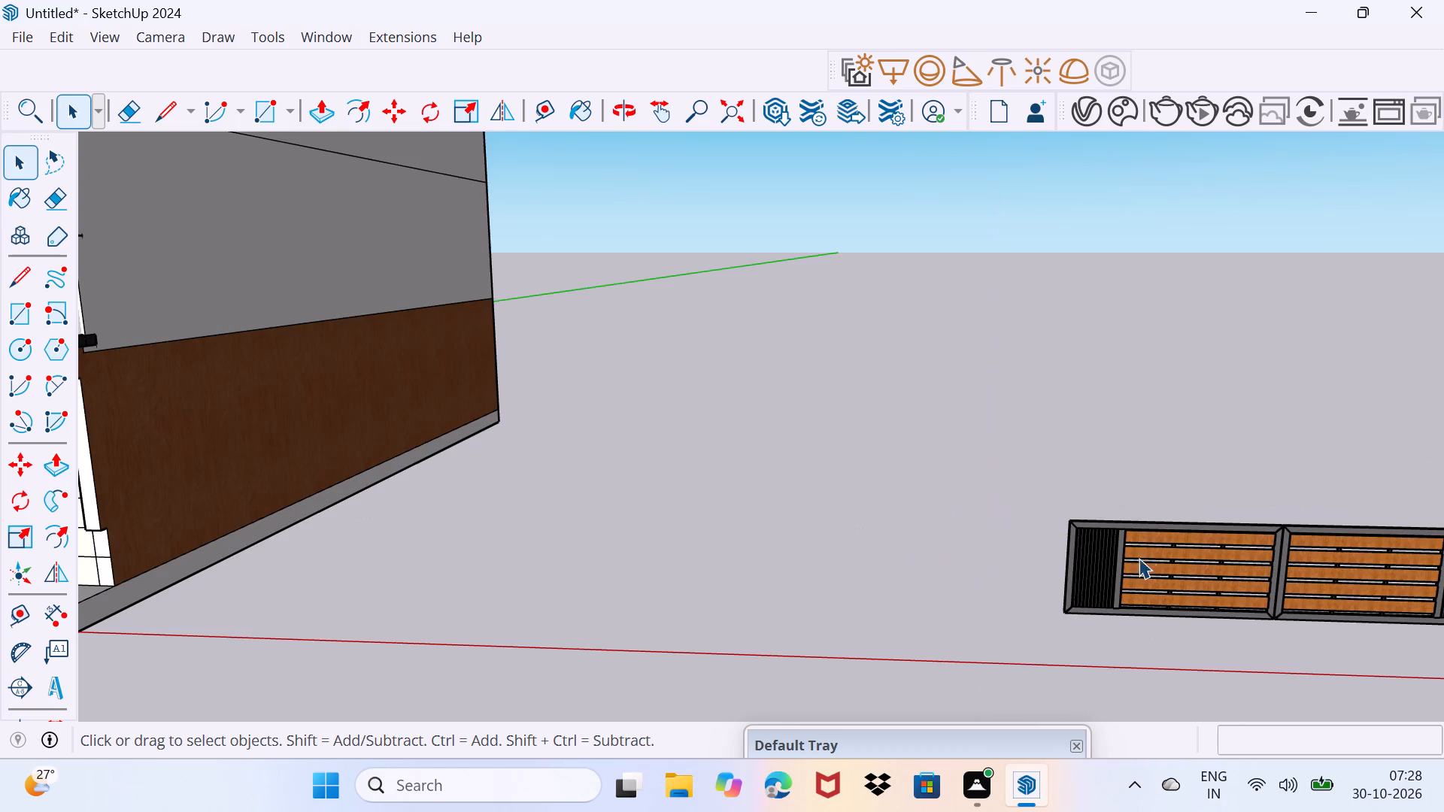
Move the gate by its bottom corner into the garage entrance opening, snapping it against the grey pillar beside the white wall.
{"action": "left_click", "coordinate": [1153, 567]}
{"action": "middle_click_drag", "start_coordinate": [1321, 611], "coordinate": [1244, 539]}
{"action": "scroll", "coordinate": [1244, 539], "scroll_direction": "down", "scroll_amount": 6}
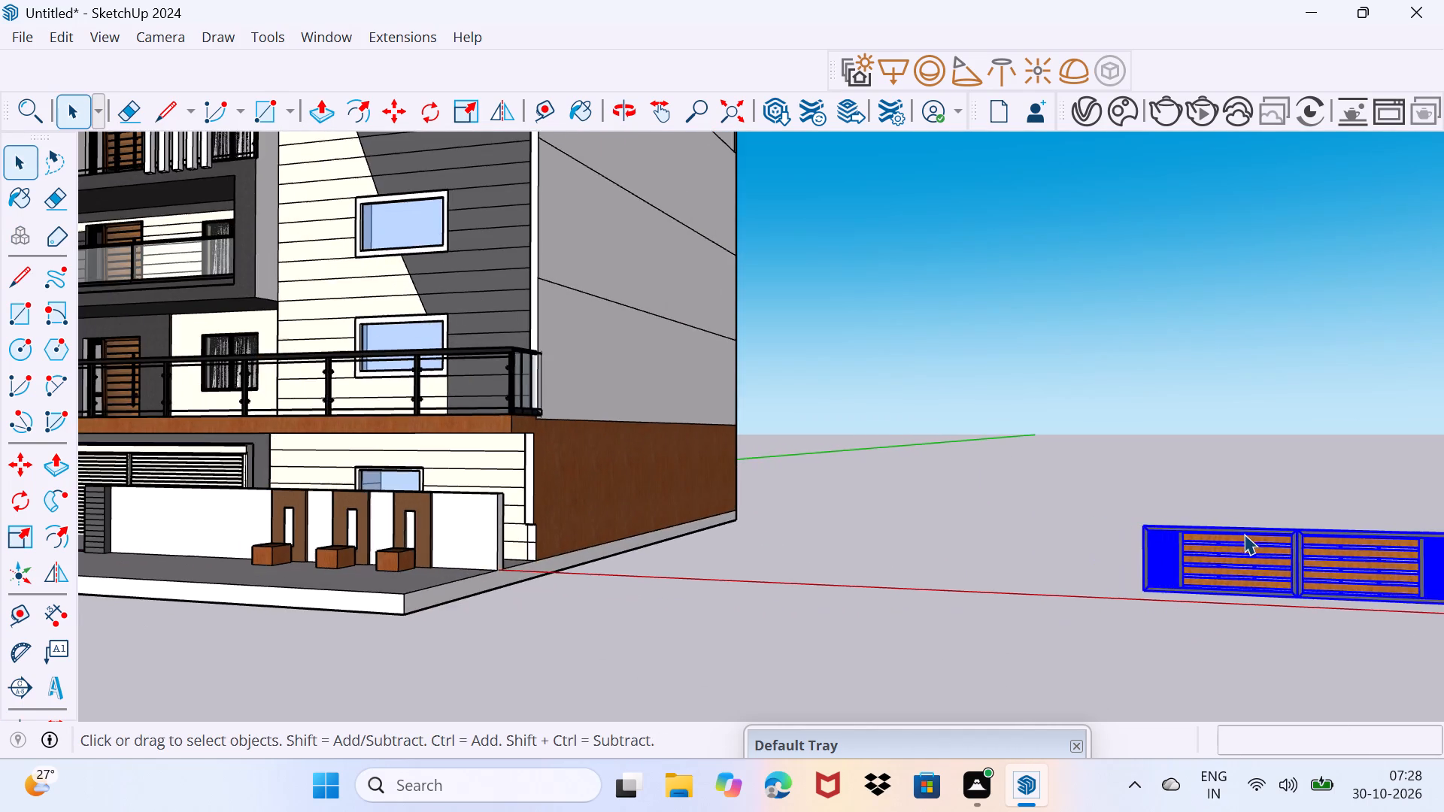
{"action": "middle_click_drag", "start_coordinate": [1226, 550], "coordinate": [1282, 565]}
{"action": "scroll", "coordinate": [1282, 565], "scroll_direction": "down", "scroll_amount": 1}
{"action": "scroll", "coordinate": [1439, 644], "scroll_direction": "up", "scroll_amount": 2}
{"action": "key", "text": "m"}
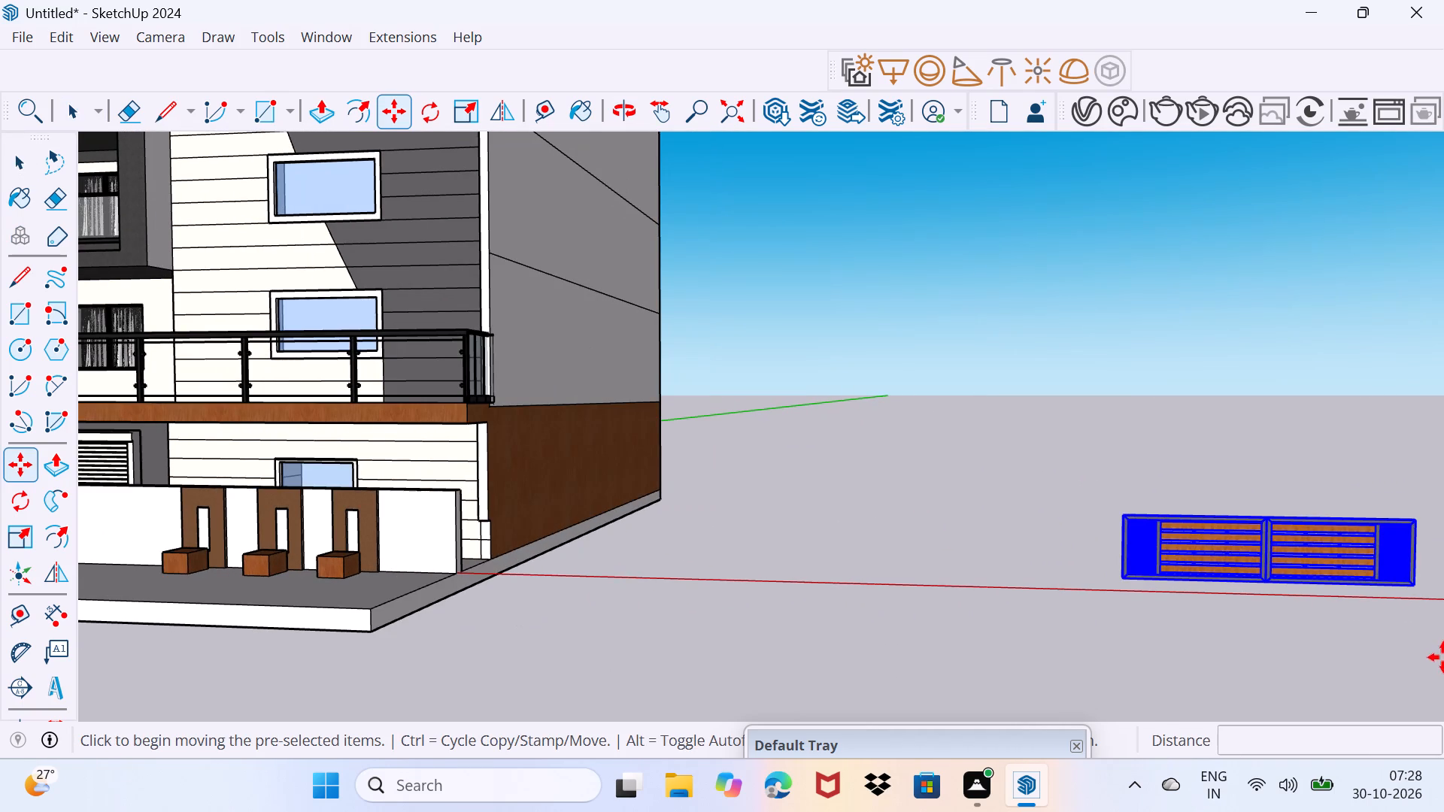
{"action": "left_click", "coordinate": [1416, 590]}
{"action": "scroll", "coordinate": [581, 701], "scroll_direction": "down", "scroll_amount": 4}
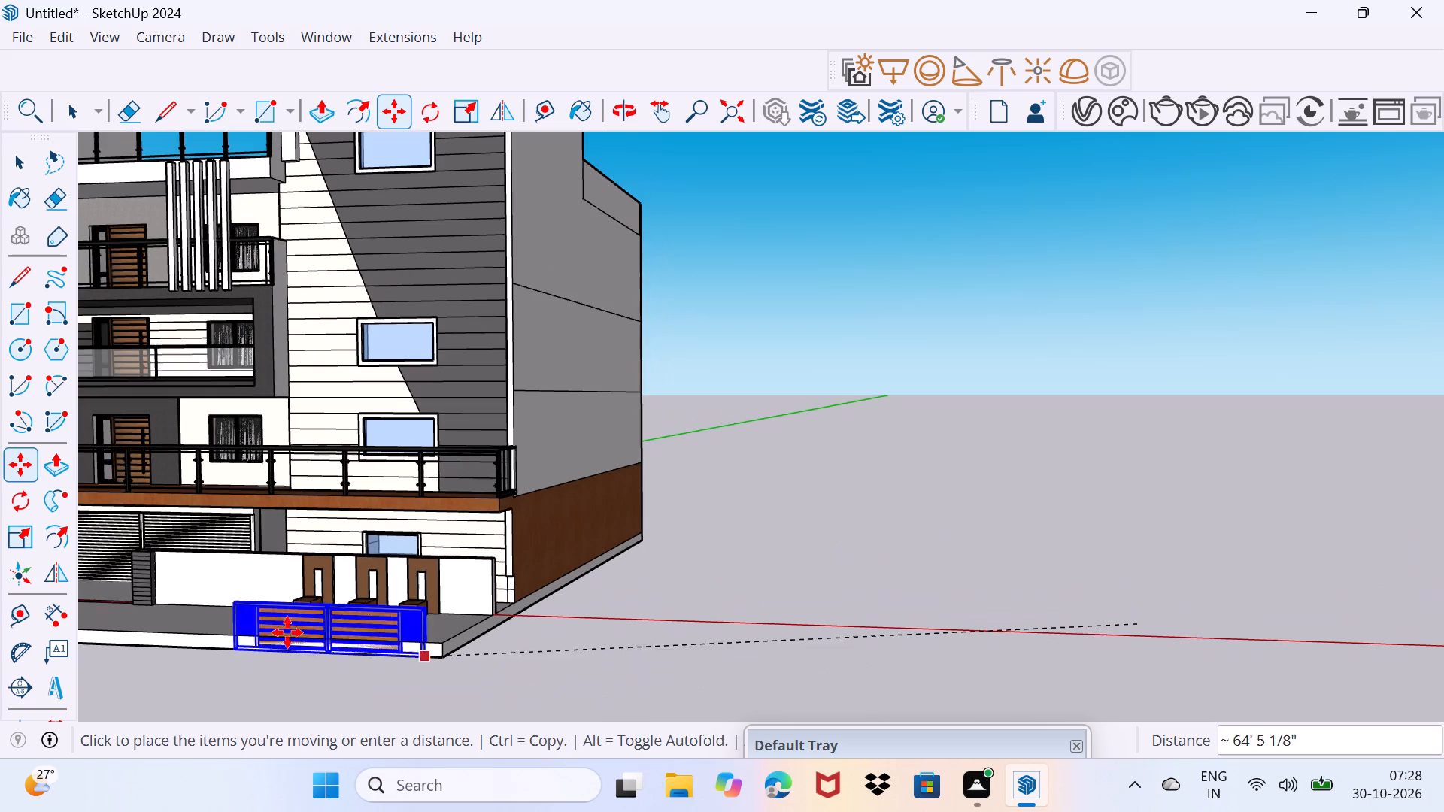
{"action": "middle_click_drag", "start_coordinate": [188, 617], "coordinate": [489, 526]}
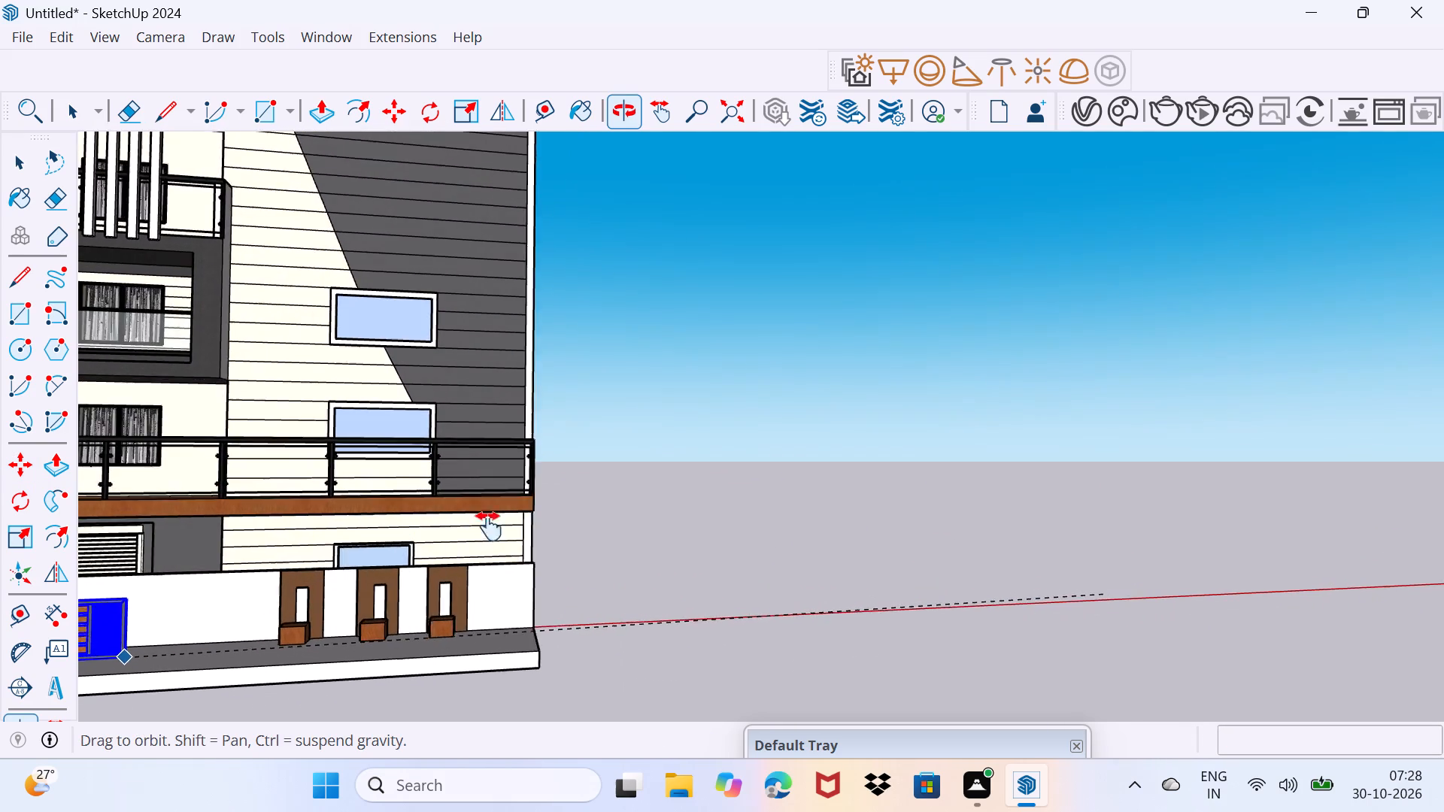
{"action": "middle_click_drag", "start_coordinate": [489, 526], "coordinate": [972, 466]}
{"action": "scroll", "coordinate": [654, 547], "scroll_direction": "up", "scroll_amount": 6}
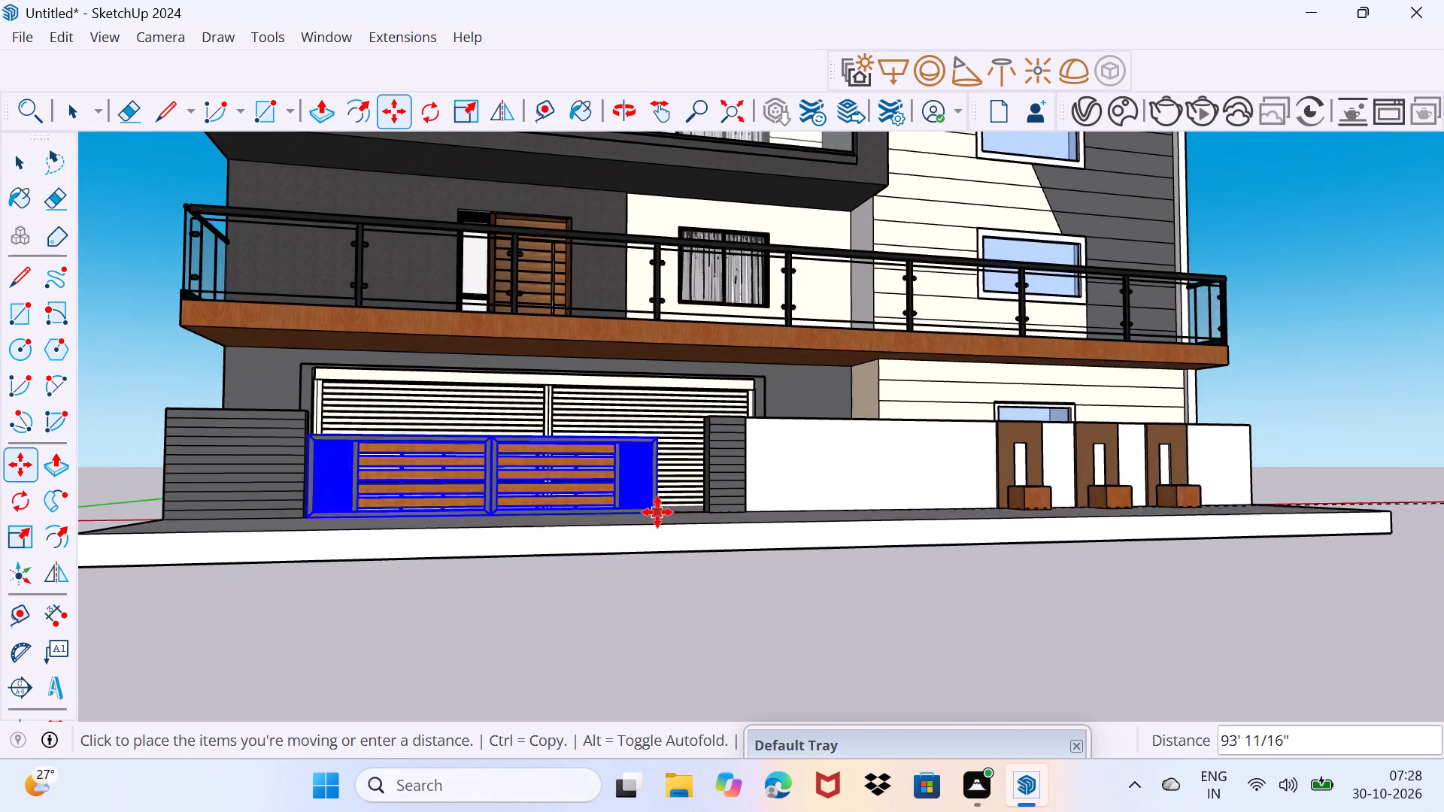
{"action": "scroll", "coordinate": [657, 512], "scroll_direction": "up", "scroll_amount": 8}
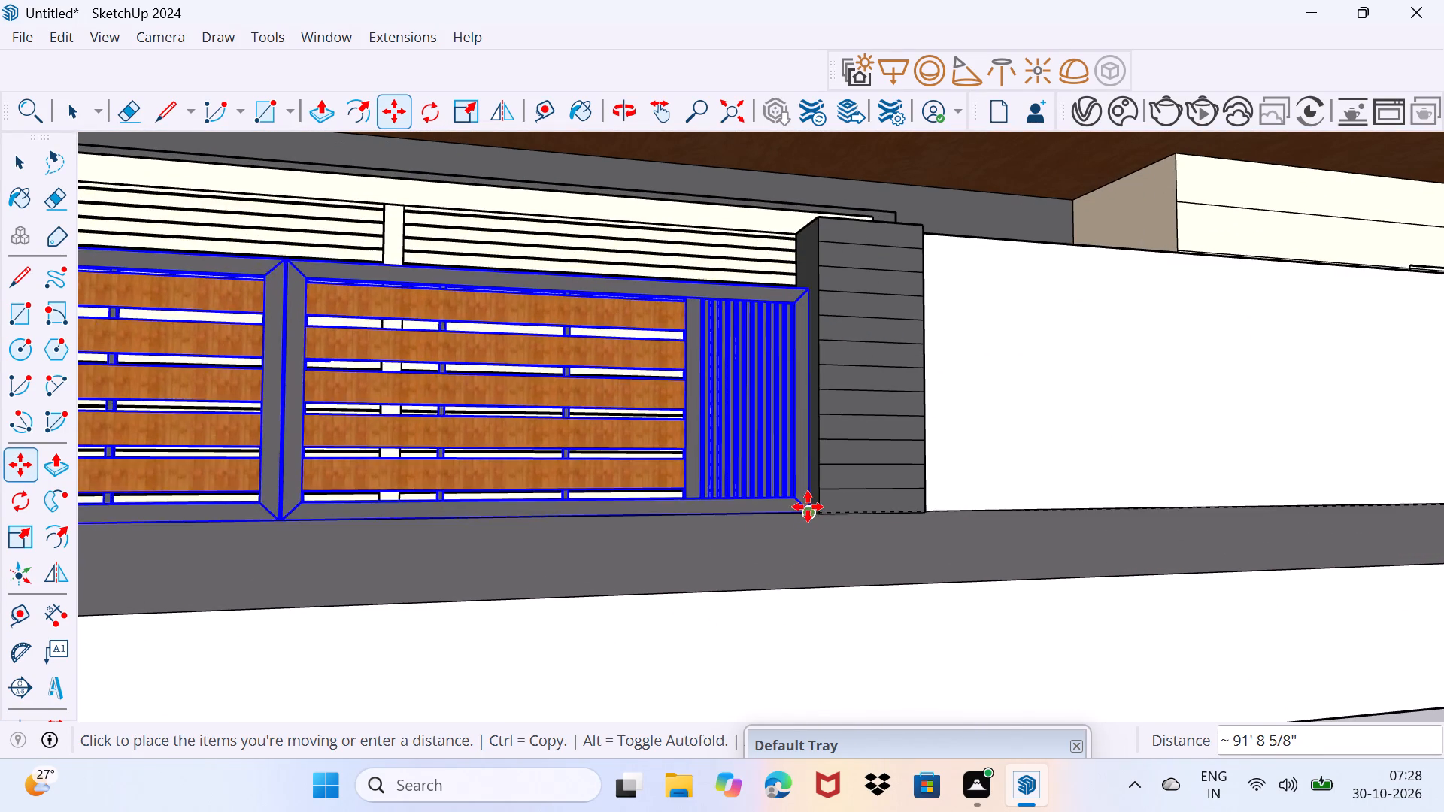
{"action": "scroll", "coordinate": [808, 507], "scroll_direction": "up", "scroll_amount": 4}
{"action": "middle_click_drag", "start_coordinate": [808, 507], "coordinate": [727, 581]}
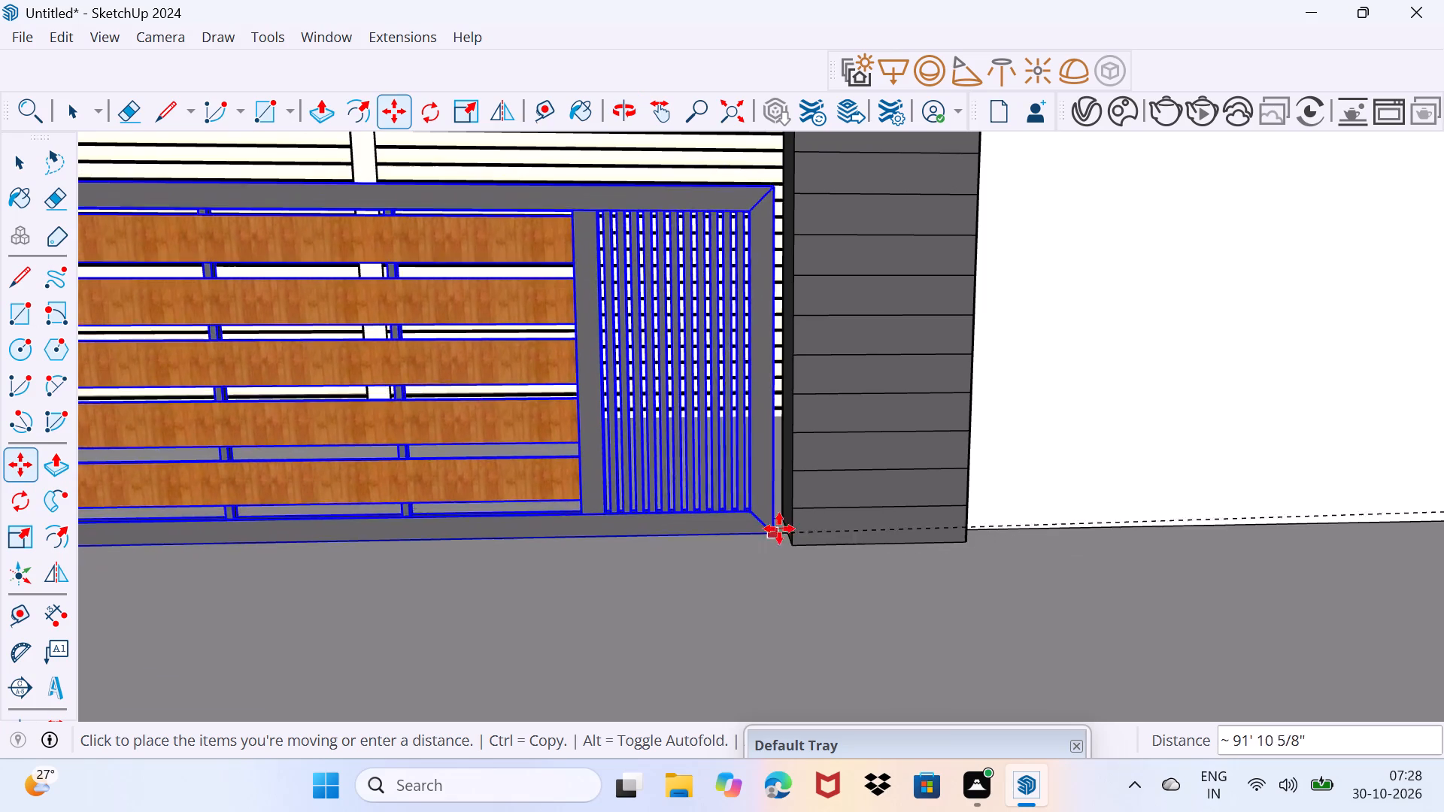
{"action": "scroll", "coordinate": [785, 527], "scroll_direction": "up", "scroll_amount": 10}
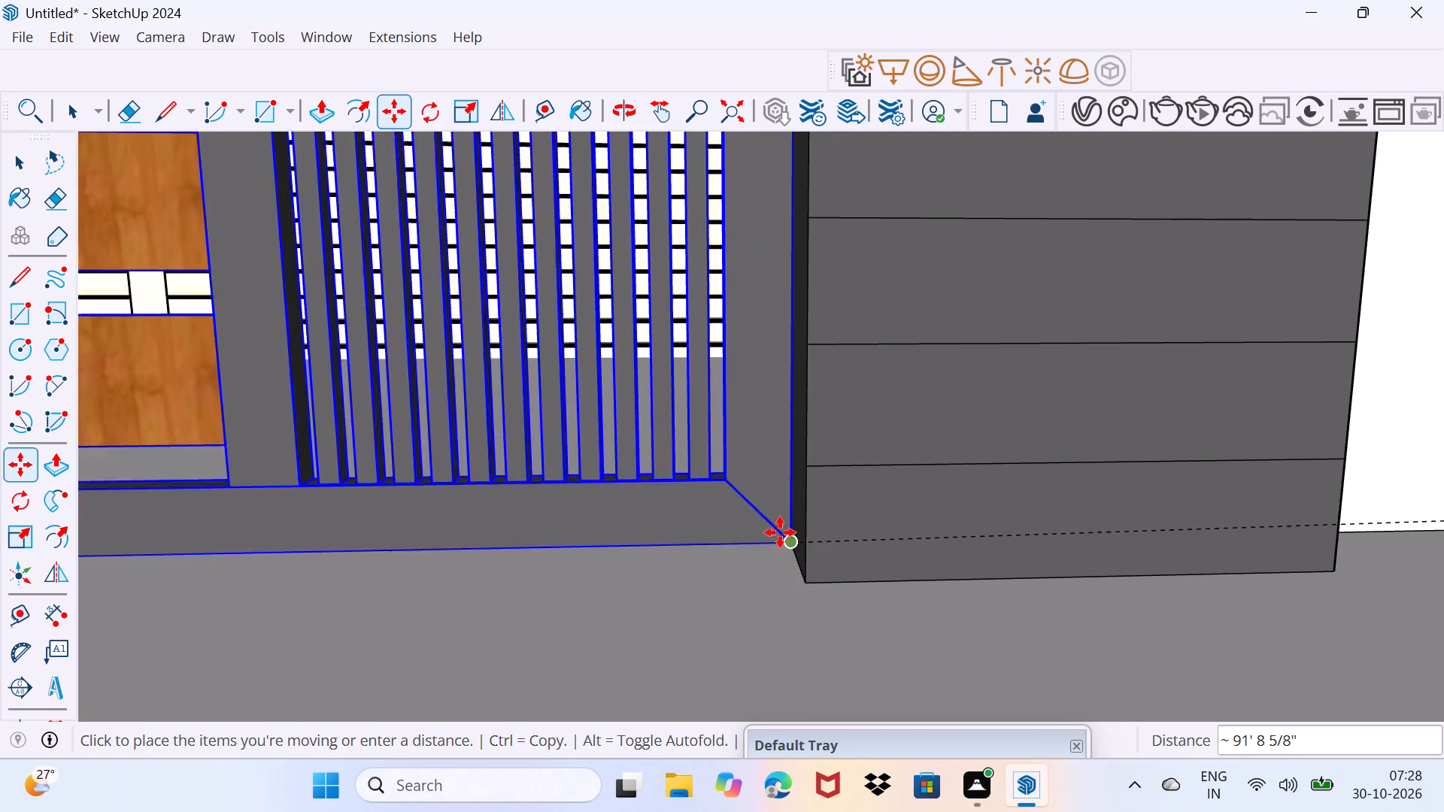
{"action": "left_click", "coordinate": [780, 533]}
Scale the gate's width by about 1.17 so it spans the opening to the opposite grey boundary wall.
{"action": "scroll", "coordinate": [708, 536], "scroll_direction": "down", "scroll_amount": 17}
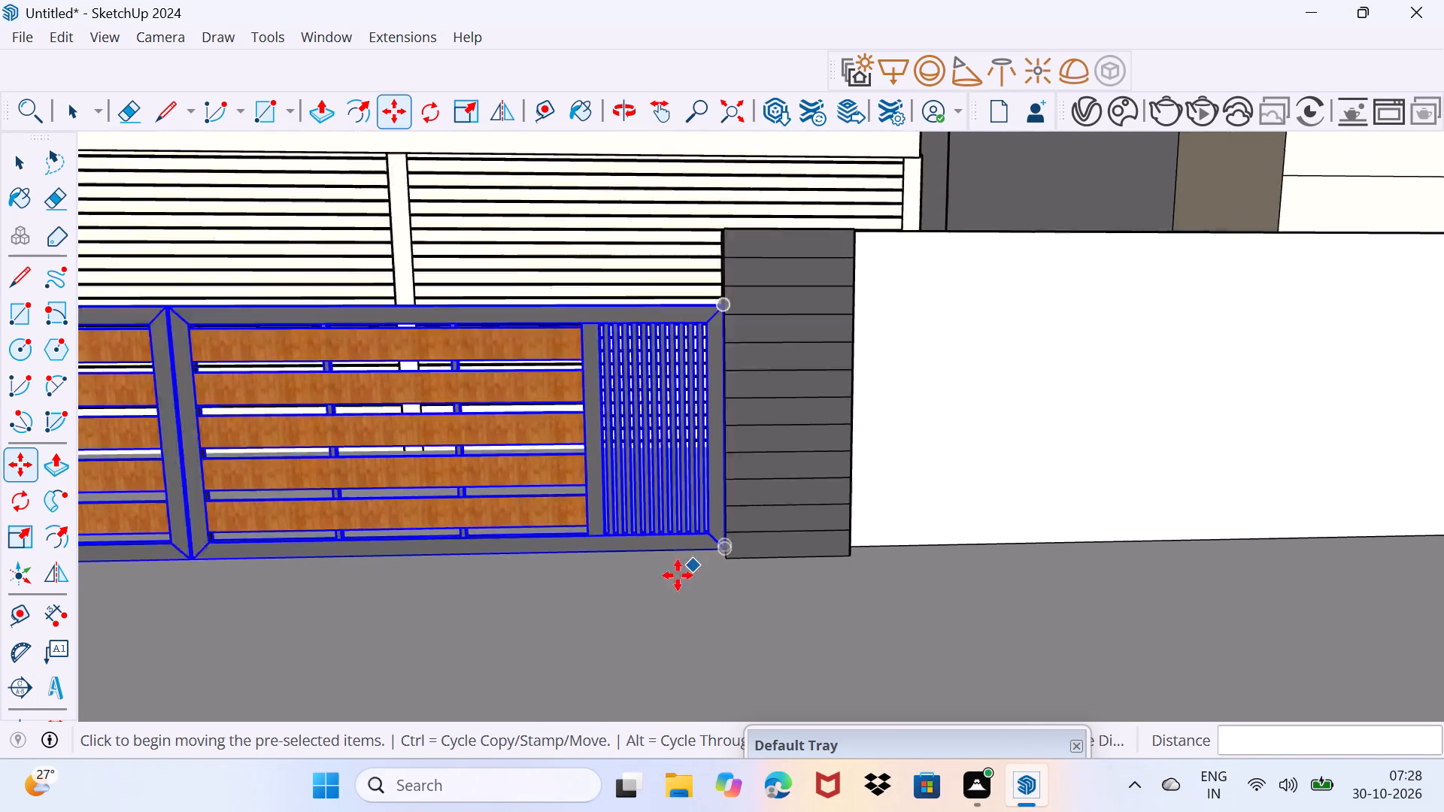
{"action": "scroll", "coordinate": [678, 575], "scroll_direction": "down", "scroll_amount": 10}
{"action": "middle_click", "coordinate": [633, 579]}
{"action": "middle_click_drag", "start_coordinate": [445, 567], "coordinate": [776, 529], "text": "shift"}
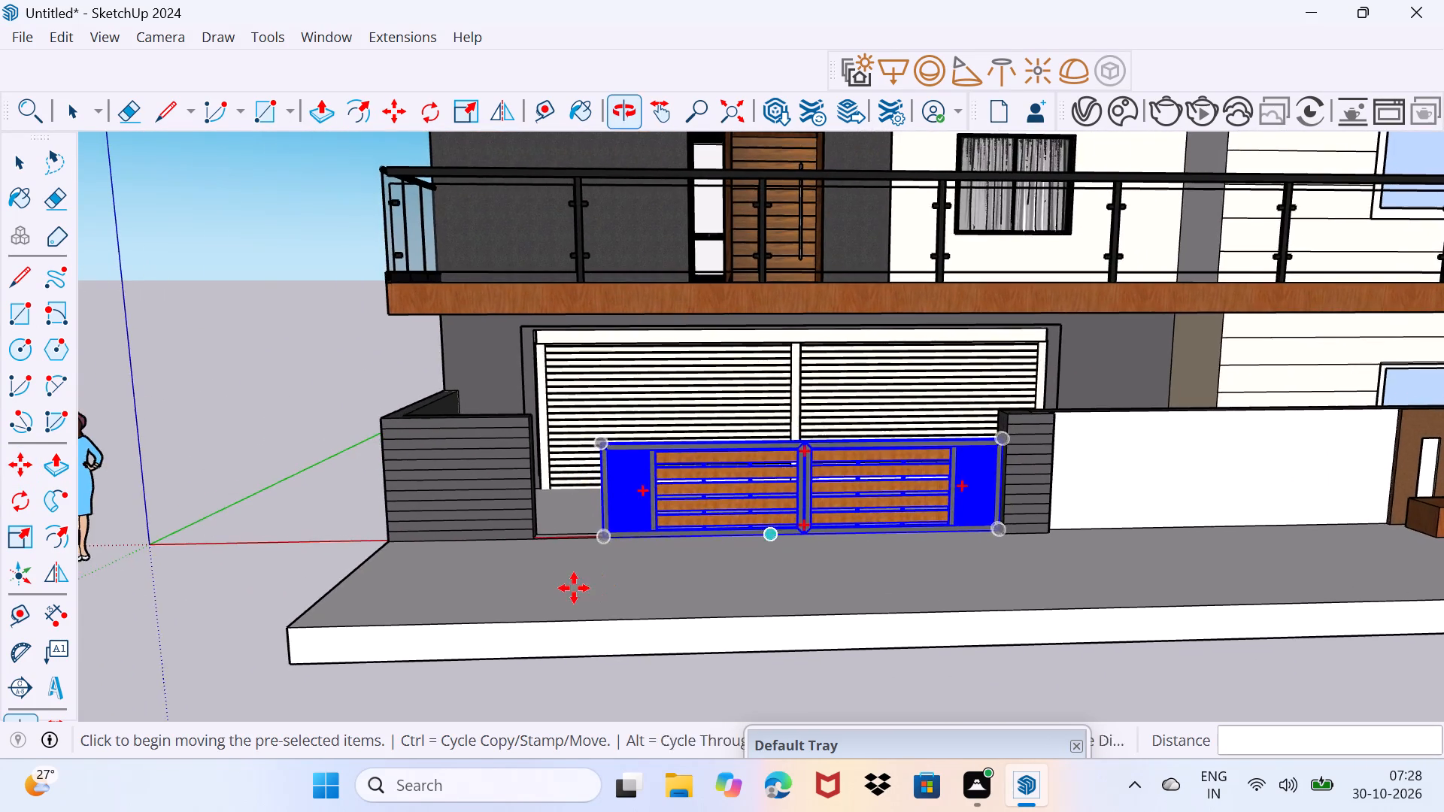
{"action": "scroll", "coordinate": [569, 580], "scroll_direction": "up", "scroll_amount": 7}
{"action": "key", "text": "s"}
{"action": "scroll", "coordinate": [550, 528], "scroll_direction": "up", "scroll_amount": 4}
{"action": "middle_click_drag", "start_coordinate": [557, 523], "coordinate": [605, 534]}
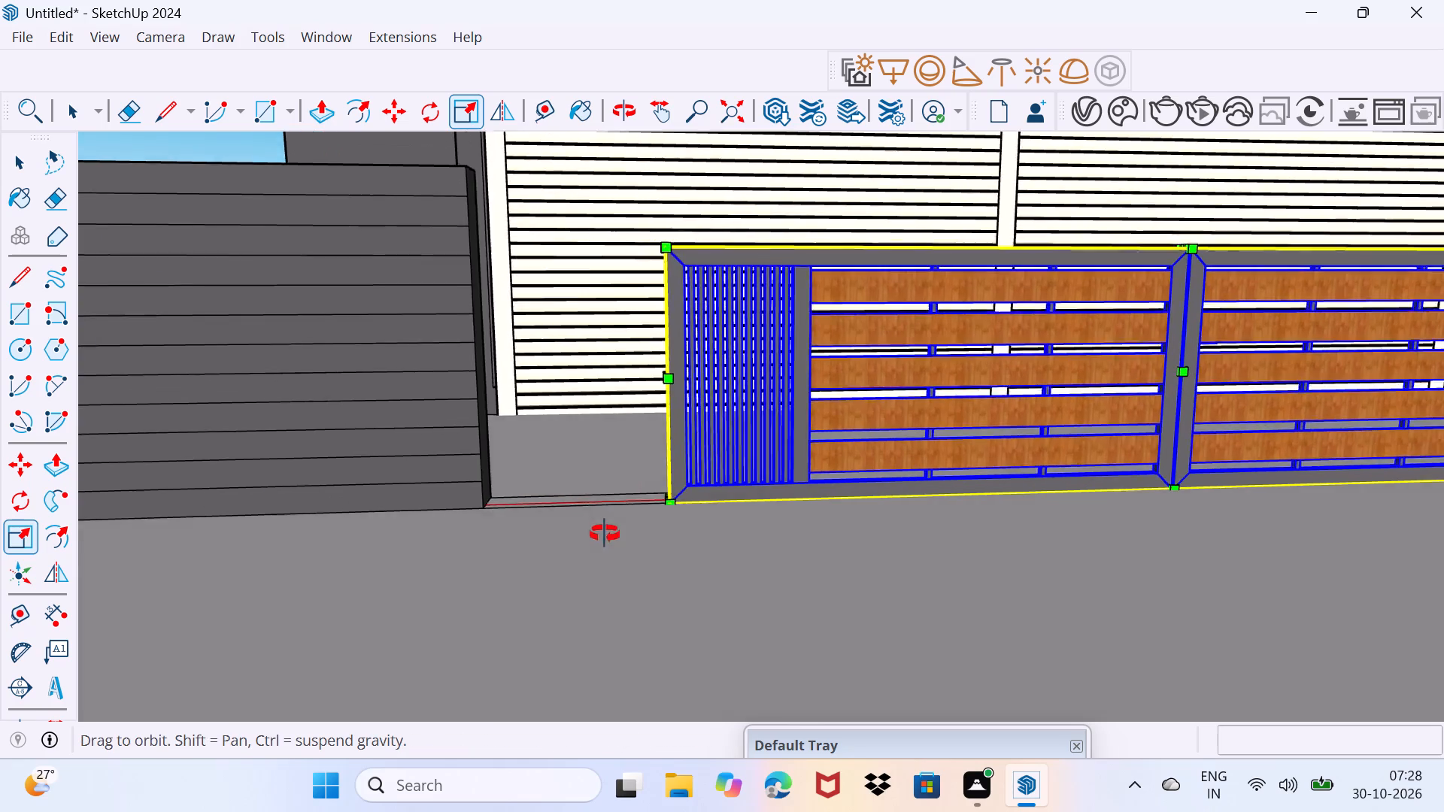
{"action": "middle_click_drag", "start_coordinate": [605, 534], "coordinate": [795, 566]}
{"action": "scroll", "coordinate": [714, 426], "scroll_direction": "up", "scroll_amount": 5}
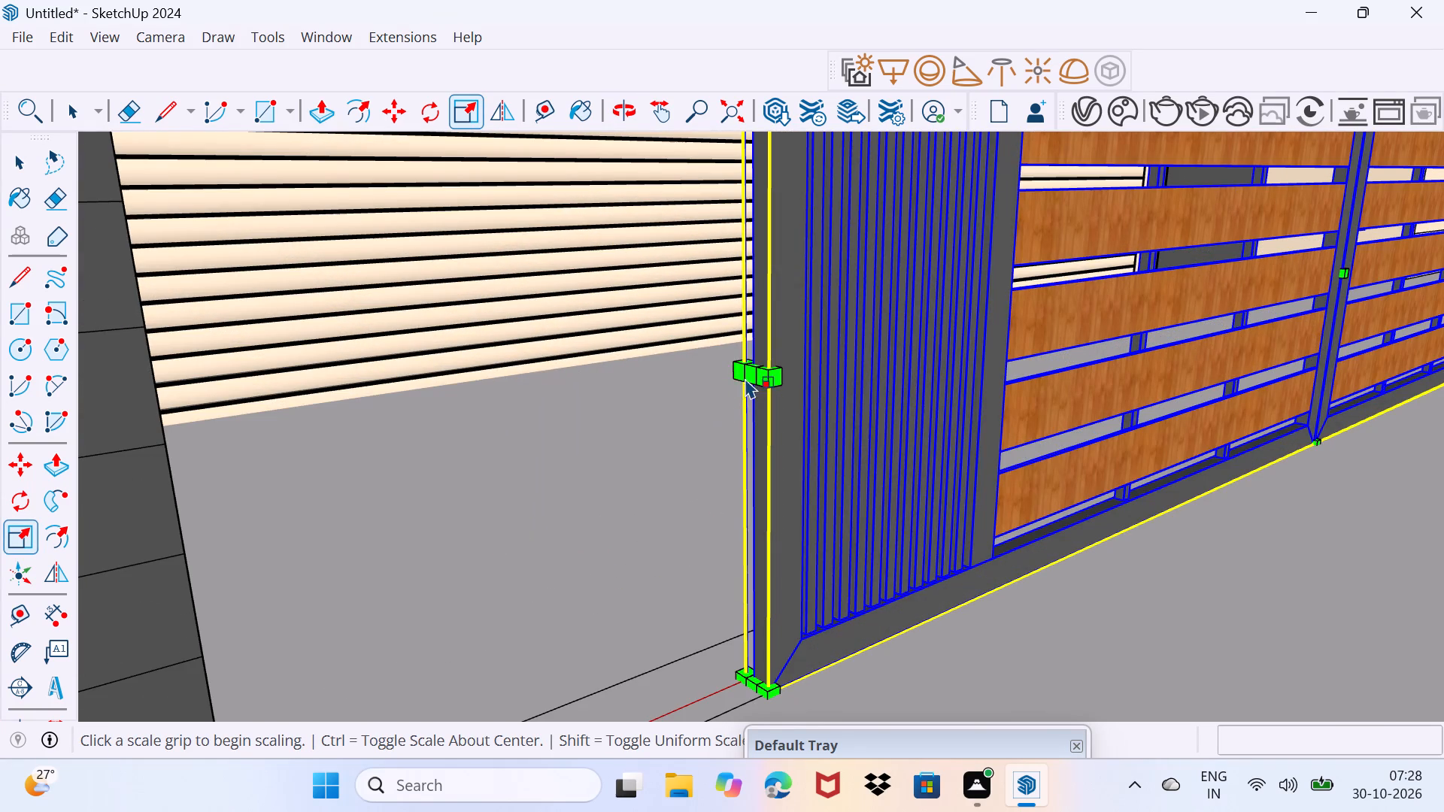
{"action": "left_click", "coordinate": [754, 371]}
{"action": "scroll", "coordinate": [460, 436], "scroll_direction": "down", "scroll_amount": 8}
{"action": "left_click", "coordinate": [390, 437]}
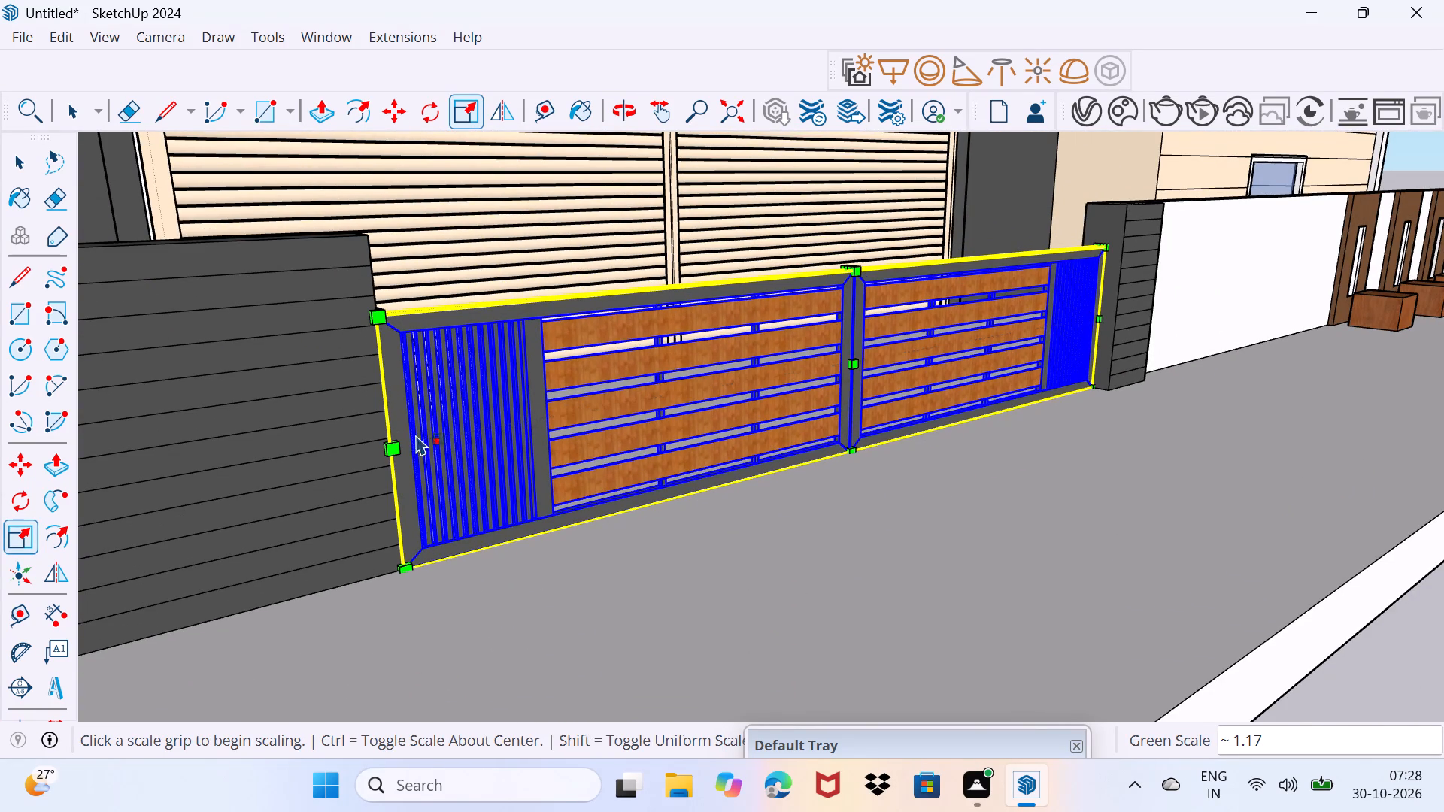
{"action": "key", "text": "space"}
{"action": "left_click_drag", "start_coordinate": [995, 540], "coordinate": [1002, 482]}
Examine the building's front elevation with the gate in place.
{"action": "middle_click_drag", "start_coordinate": [1008, 446], "coordinate": [972, 451]}
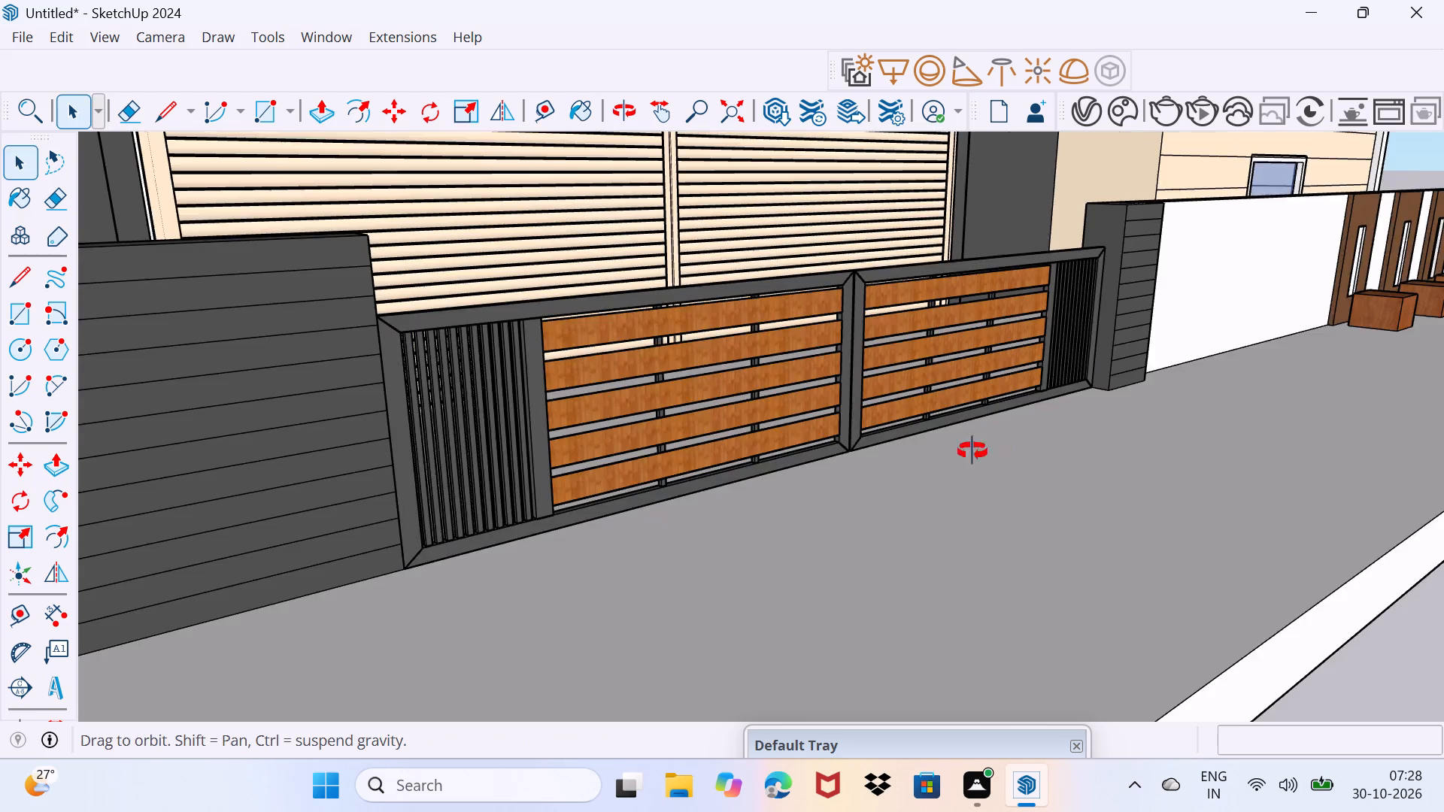
{"action": "middle_click_drag", "start_coordinate": [972, 451], "coordinate": [748, 393]}
{"action": "scroll", "coordinate": [746, 393], "scroll_direction": "down", "scroll_amount": 15}
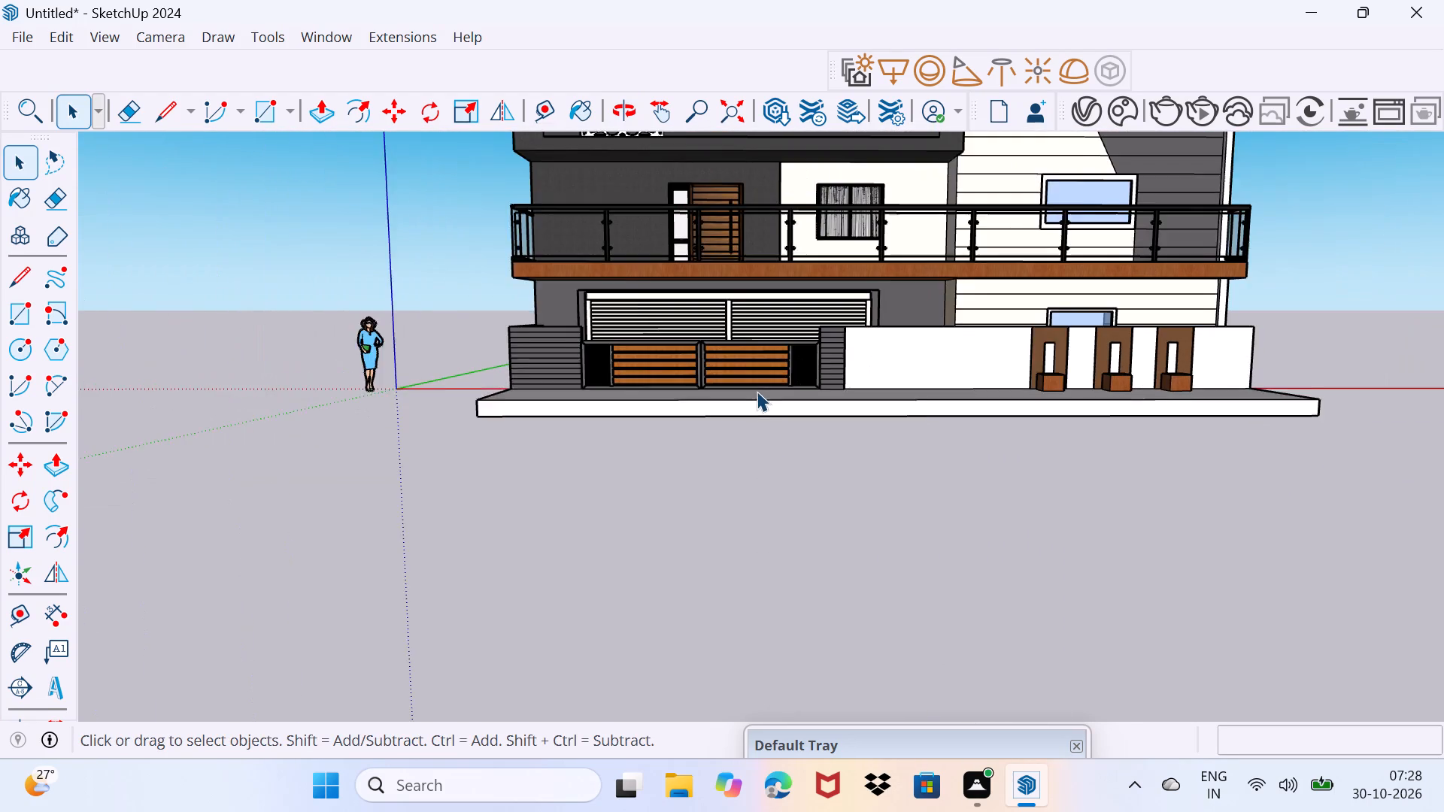
{"action": "middle_click_drag", "start_coordinate": [763, 391], "coordinate": [824, 719]}
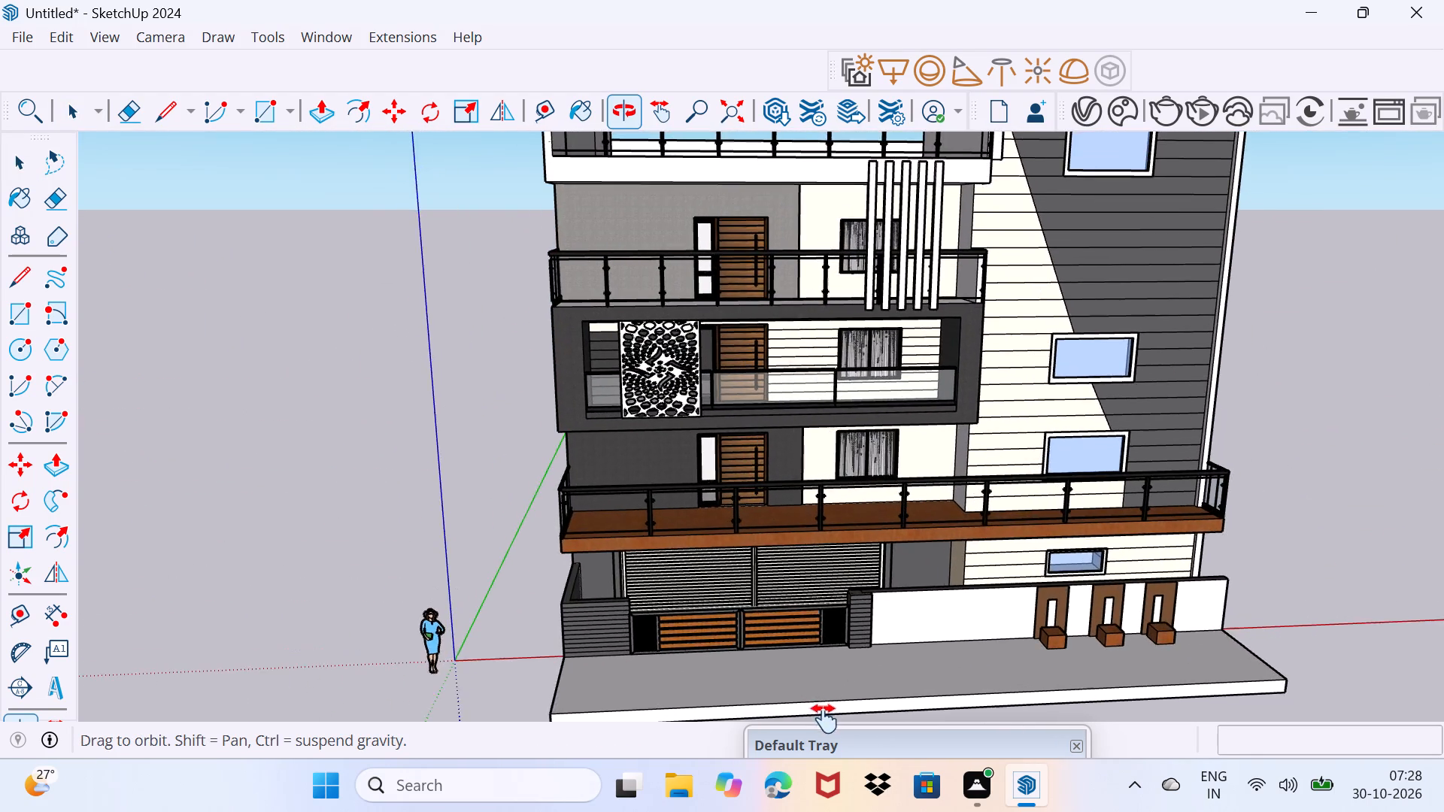
{"action": "middle_click_drag", "start_coordinate": [824, 719], "coordinate": [760, 705]}
{"action": "scroll", "coordinate": [754, 664], "scroll_direction": "down", "scroll_amount": 1}
{"action": "middle_click_drag", "start_coordinate": [754, 664], "coordinate": [770, 701]}
{"action": "middle_click_drag", "start_coordinate": [757, 679], "coordinate": [750, 668]}
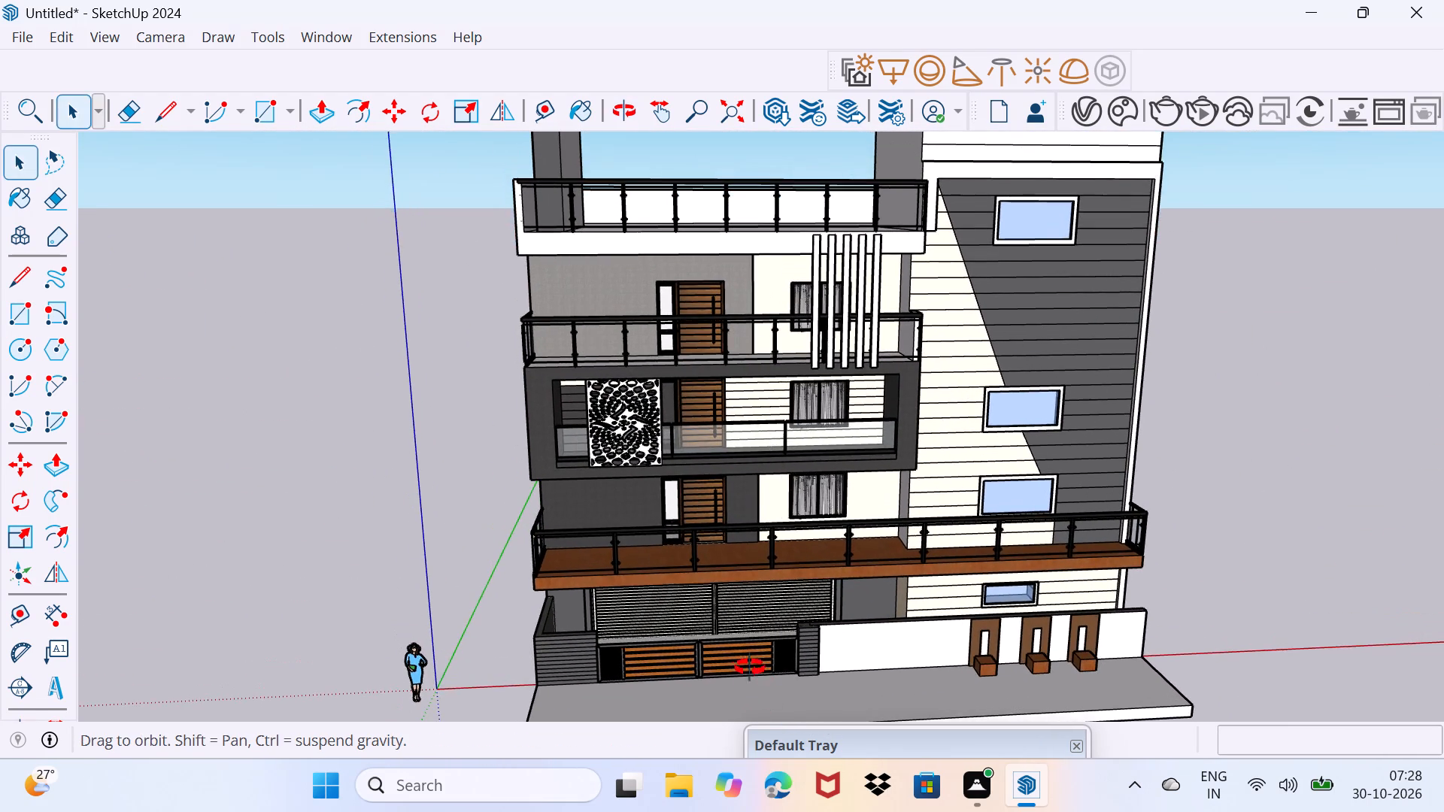
{"action": "middle_click_drag", "start_coordinate": [750, 668], "coordinate": [734, 629]}
{"action": "scroll", "coordinate": [734, 629], "scroll_direction": "up", "scroll_amount": 1}
{"action": "middle_click_drag", "start_coordinate": [734, 629], "coordinate": [736, 622]}
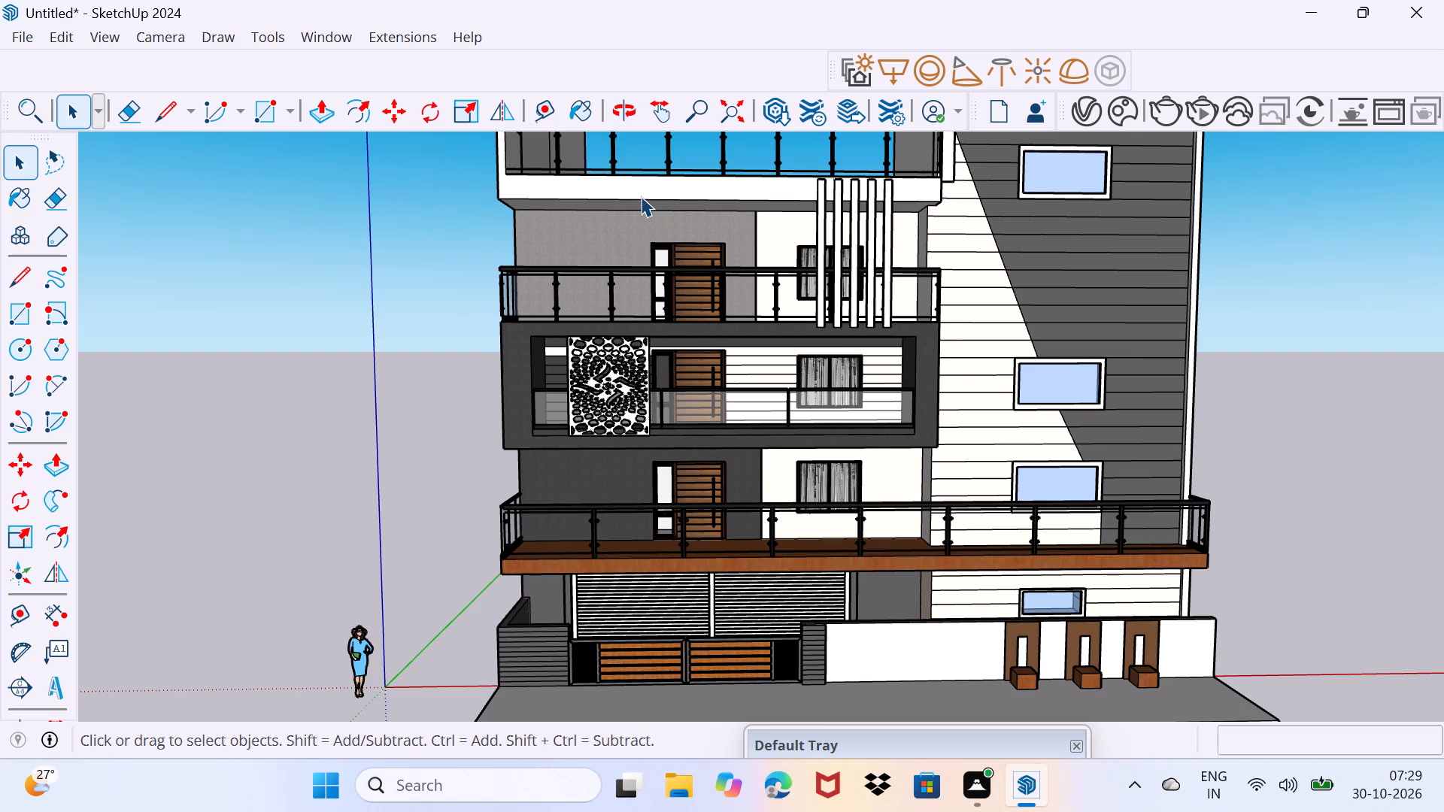
{"action": "left_click", "coordinate": [317, 35]}
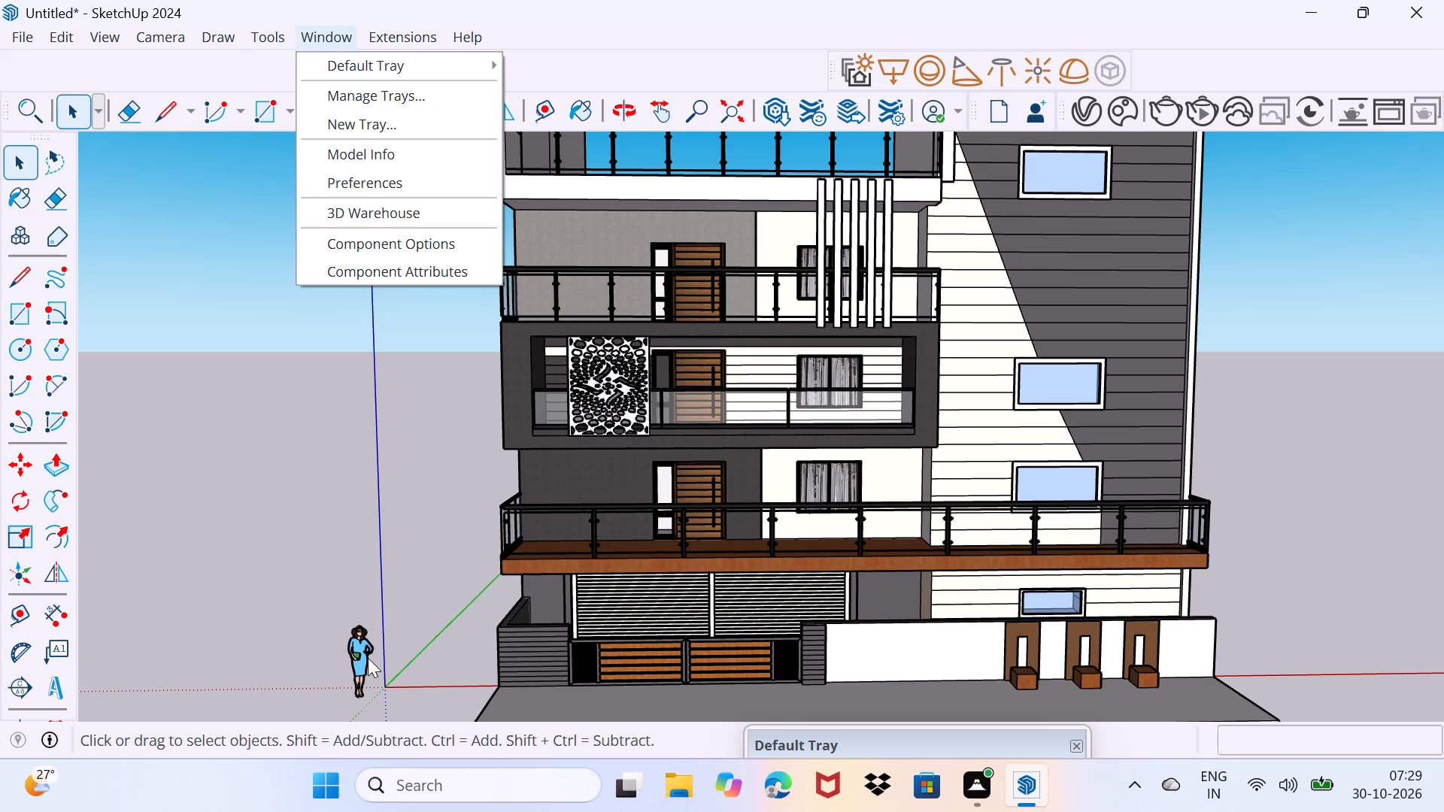
Move the woman in the blue dress from beside the origin onto the first-floor wooden balcony, standing just behind the front railing.
{"action": "left_click", "coordinate": [368, 658]}
{"action": "scroll", "coordinate": [392, 701], "scroll_direction": "up", "scroll_amount": 3}
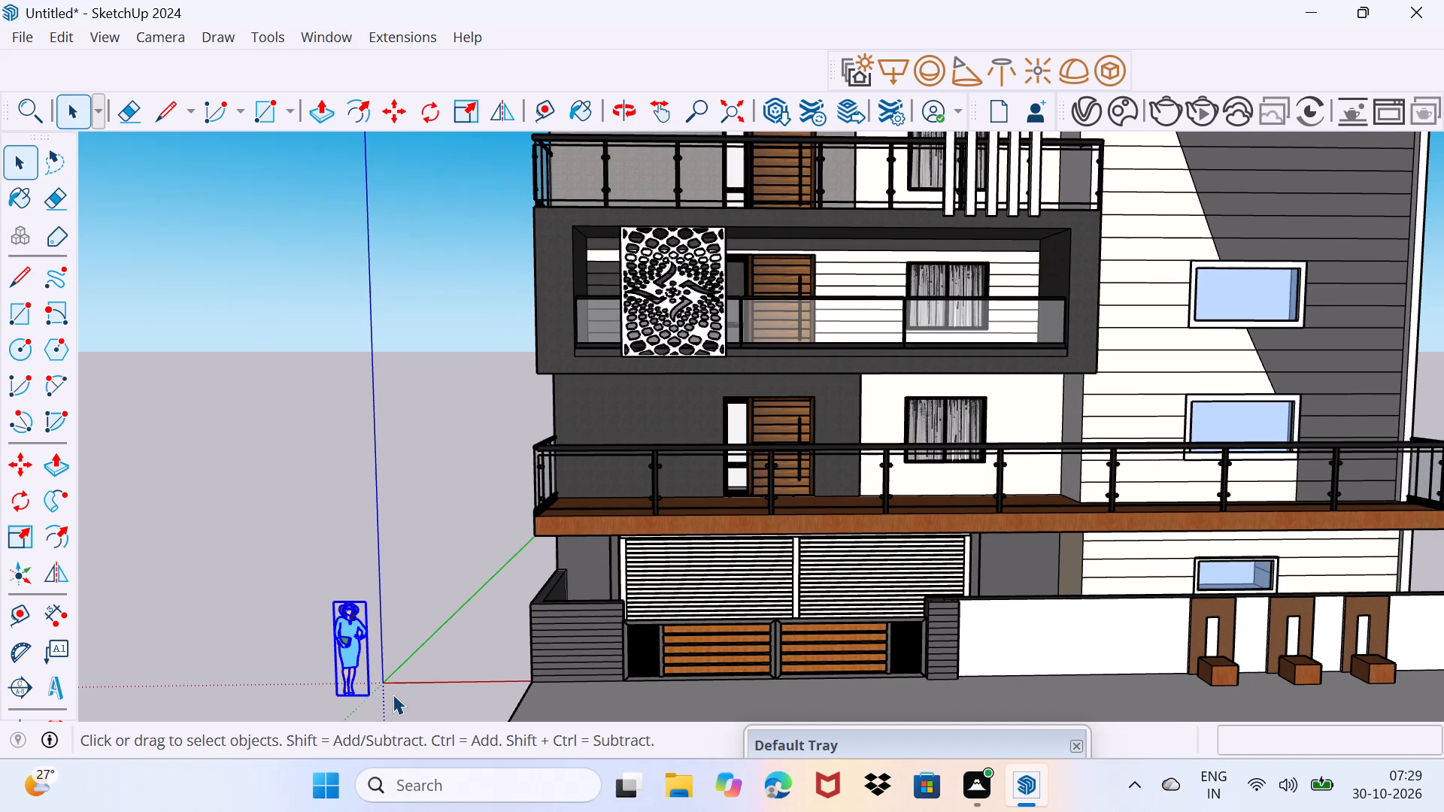
{"action": "key", "text": "m"}
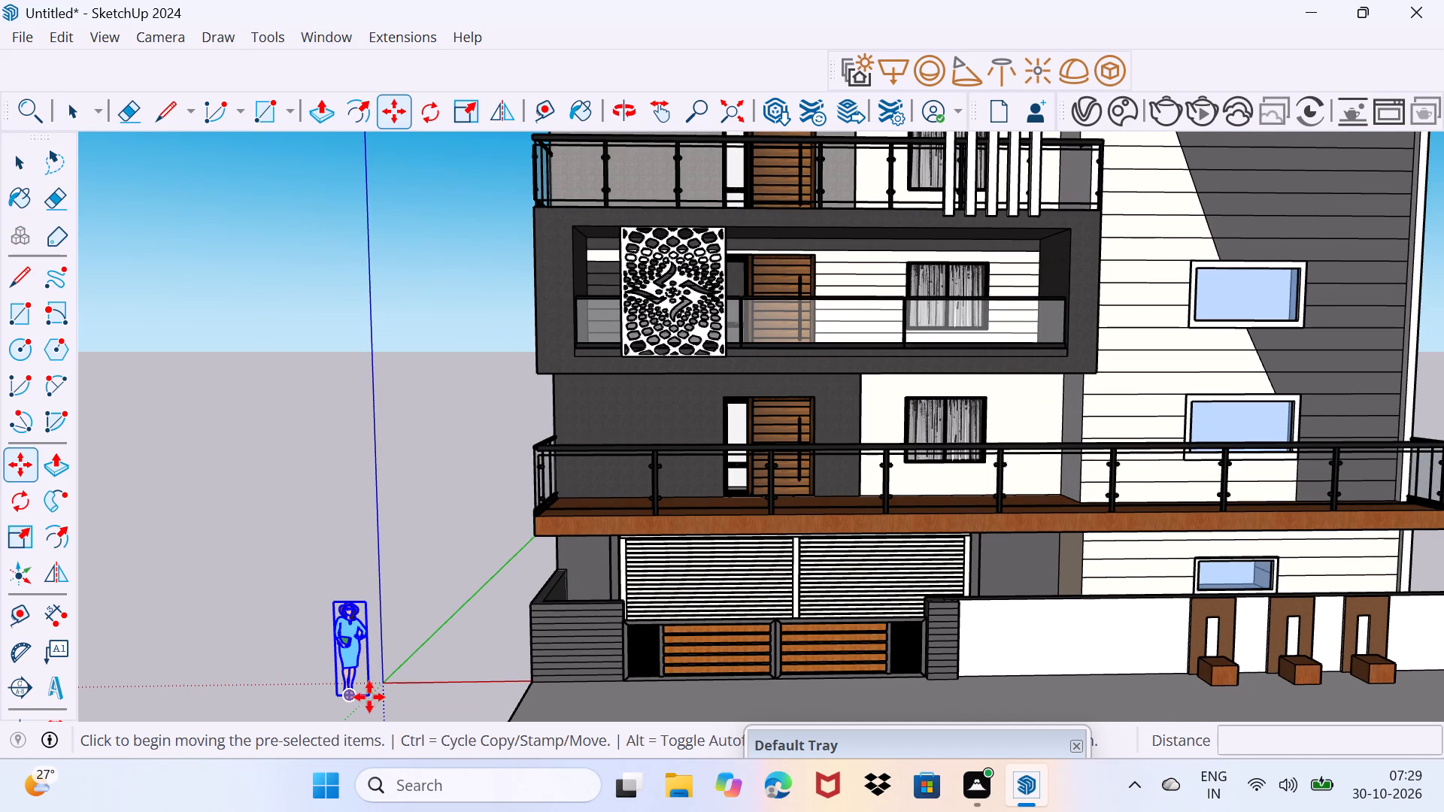
{"action": "left_click", "coordinate": [378, 698]}
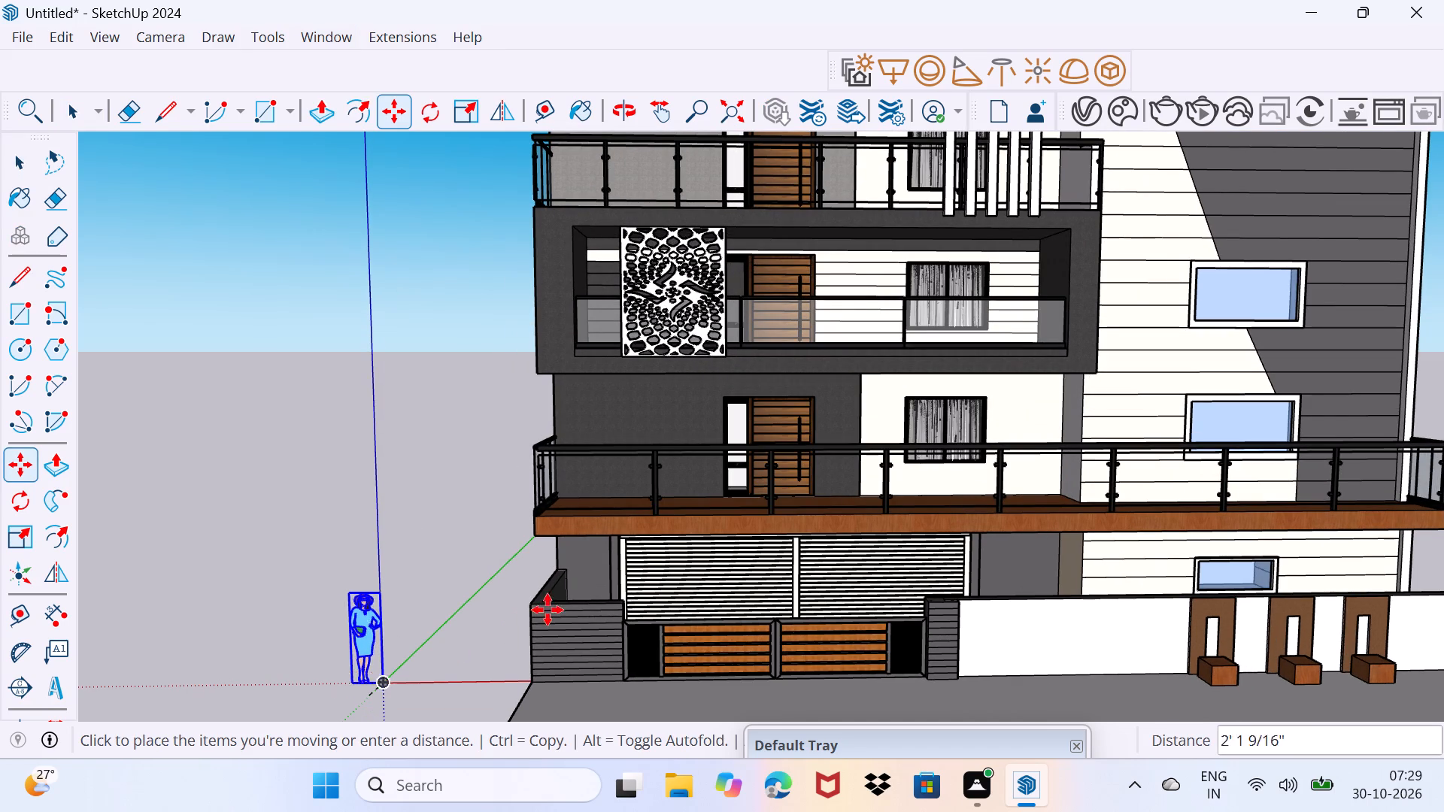
{"action": "scroll", "coordinate": [792, 393], "scroll_direction": "up", "scroll_amount": 6}
{"action": "middle_click_drag", "start_coordinate": [787, 404], "coordinate": [790, 459]}
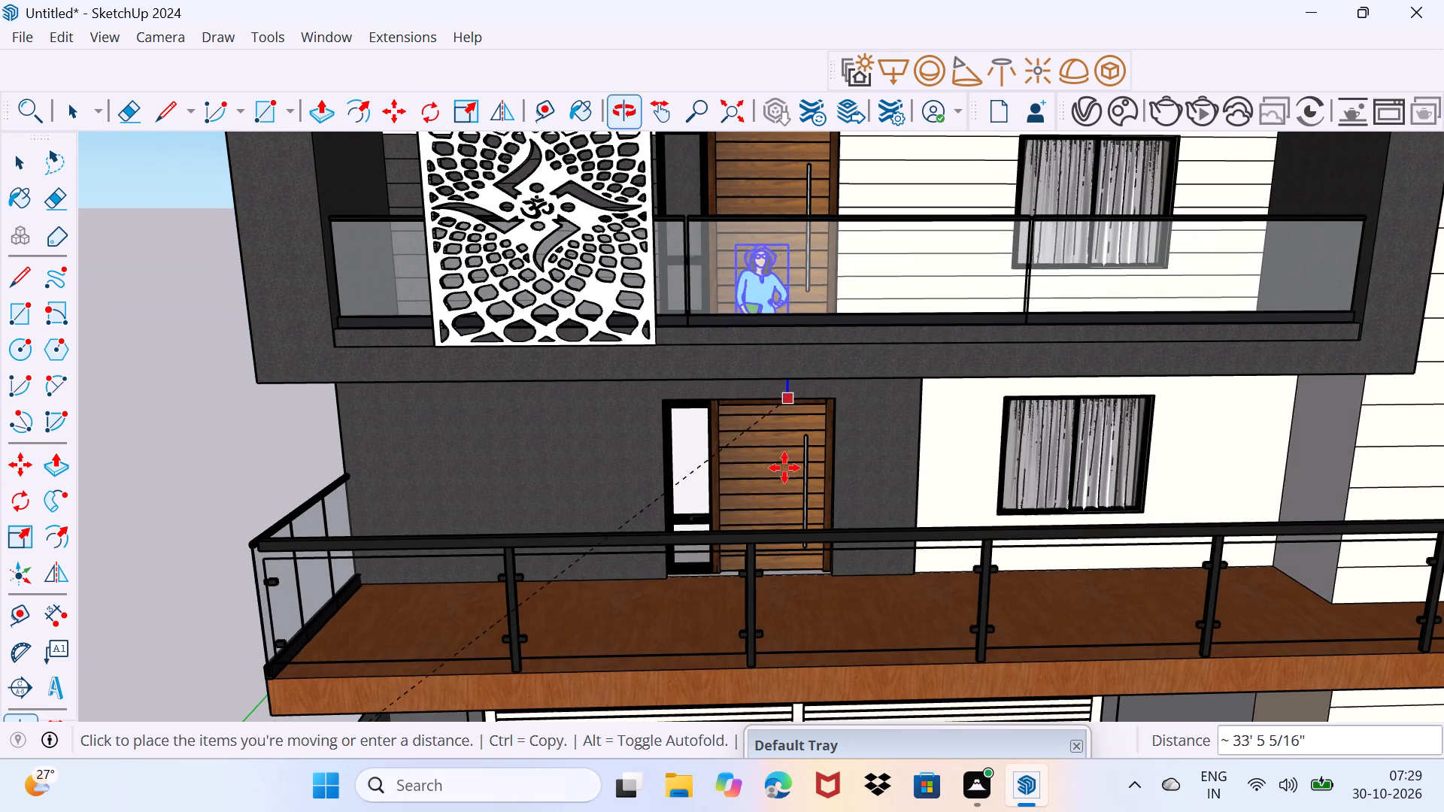
{"action": "scroll", "coordinate": [697, 540], "scroll_direction": "up", "scroll_amount": 8}
{"action": "middle_click_drag", "start_coordinate": [697, 540], "coordinate": [684, 555]}
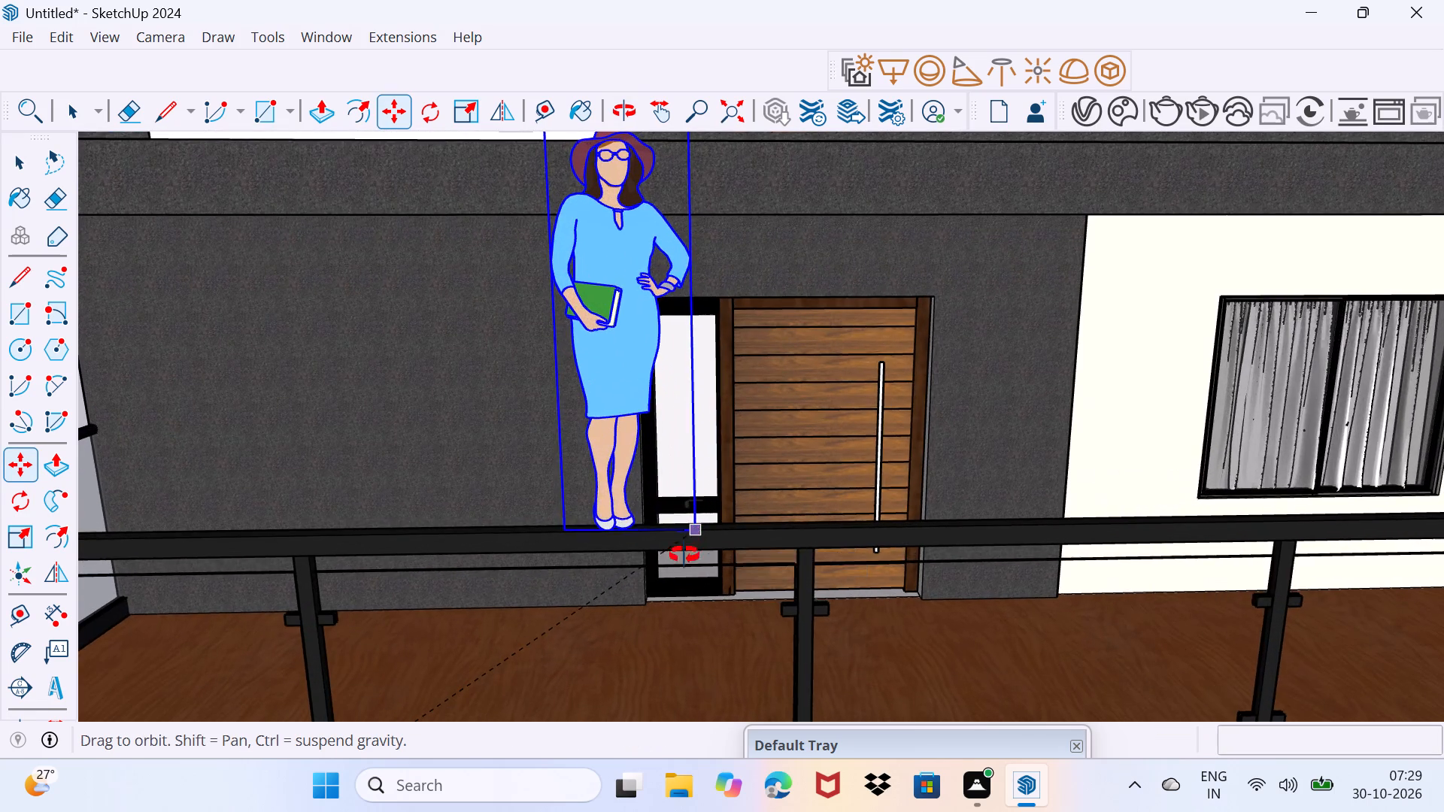
{"action": "middle_click_drag", "start_coordinate": [684, 555], "coordinate": [301, 574]}
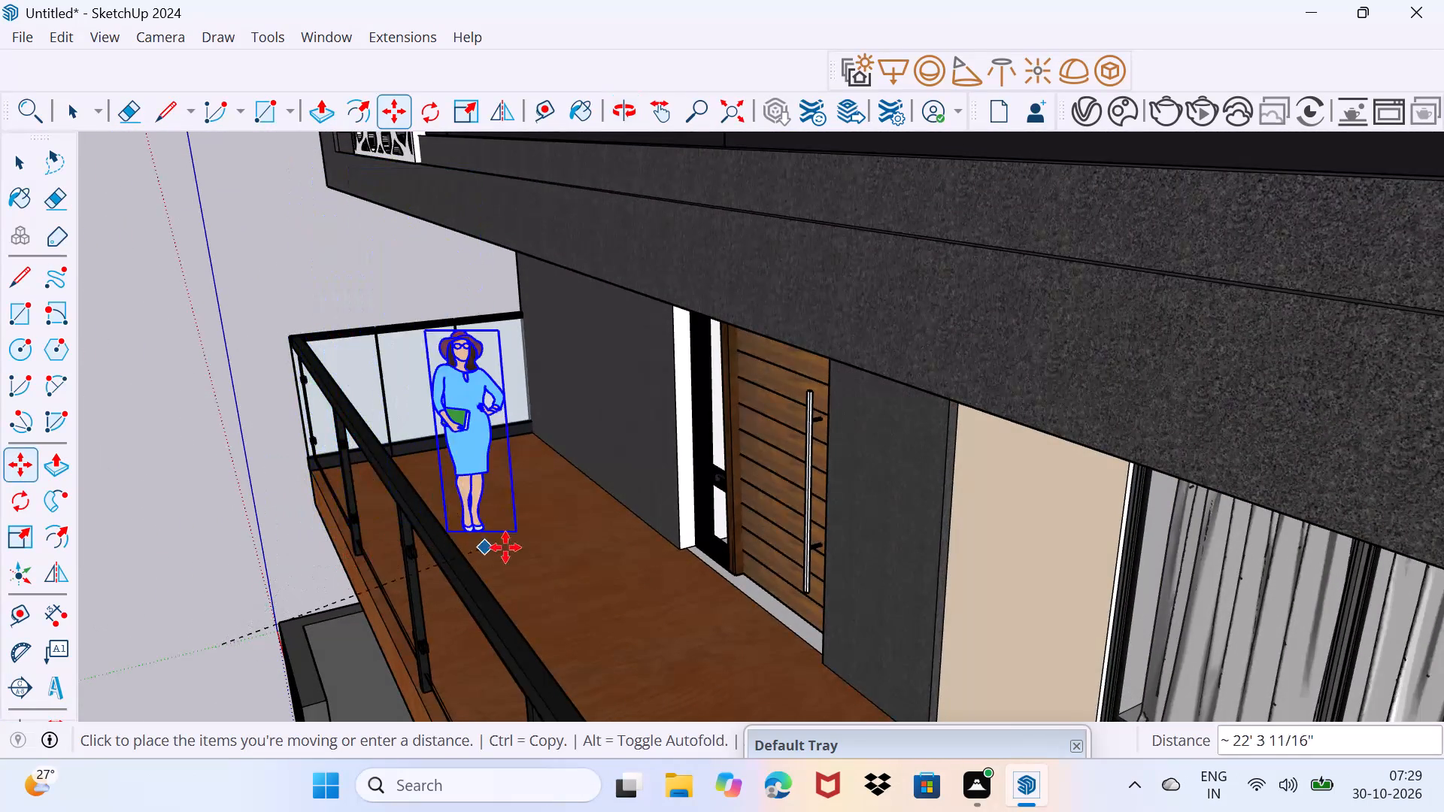
{"action": "scroll", "coordinate": [514, 548], "scroll_direction": "up", "scroll_amount": 5}
{"action": "middle_click_drag", "start_coordinate": [511, 550], "coordinate": [373, 561]}
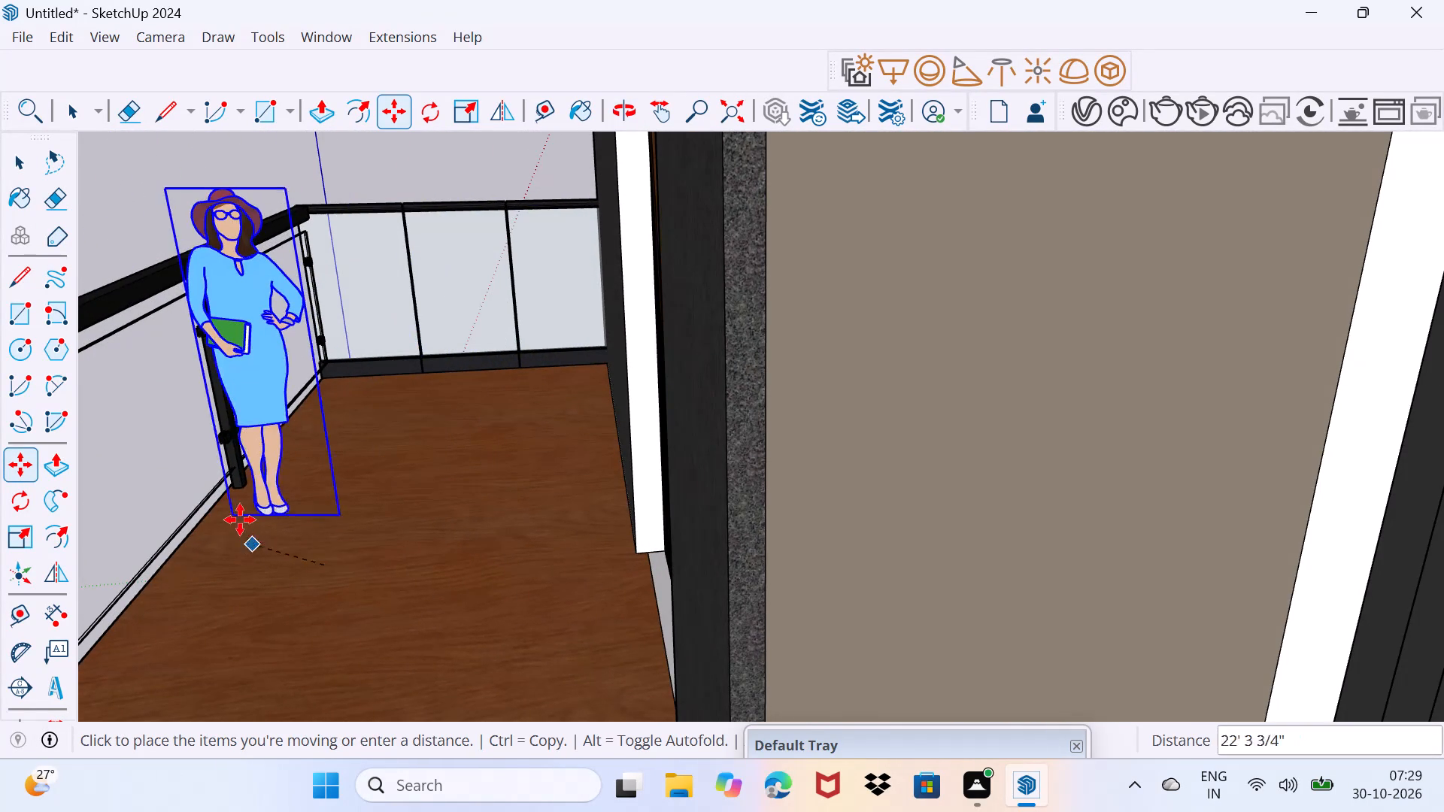
{"action": "left_click", "coordinate": [240, 520]}
{"action": "key", "text": "space"}
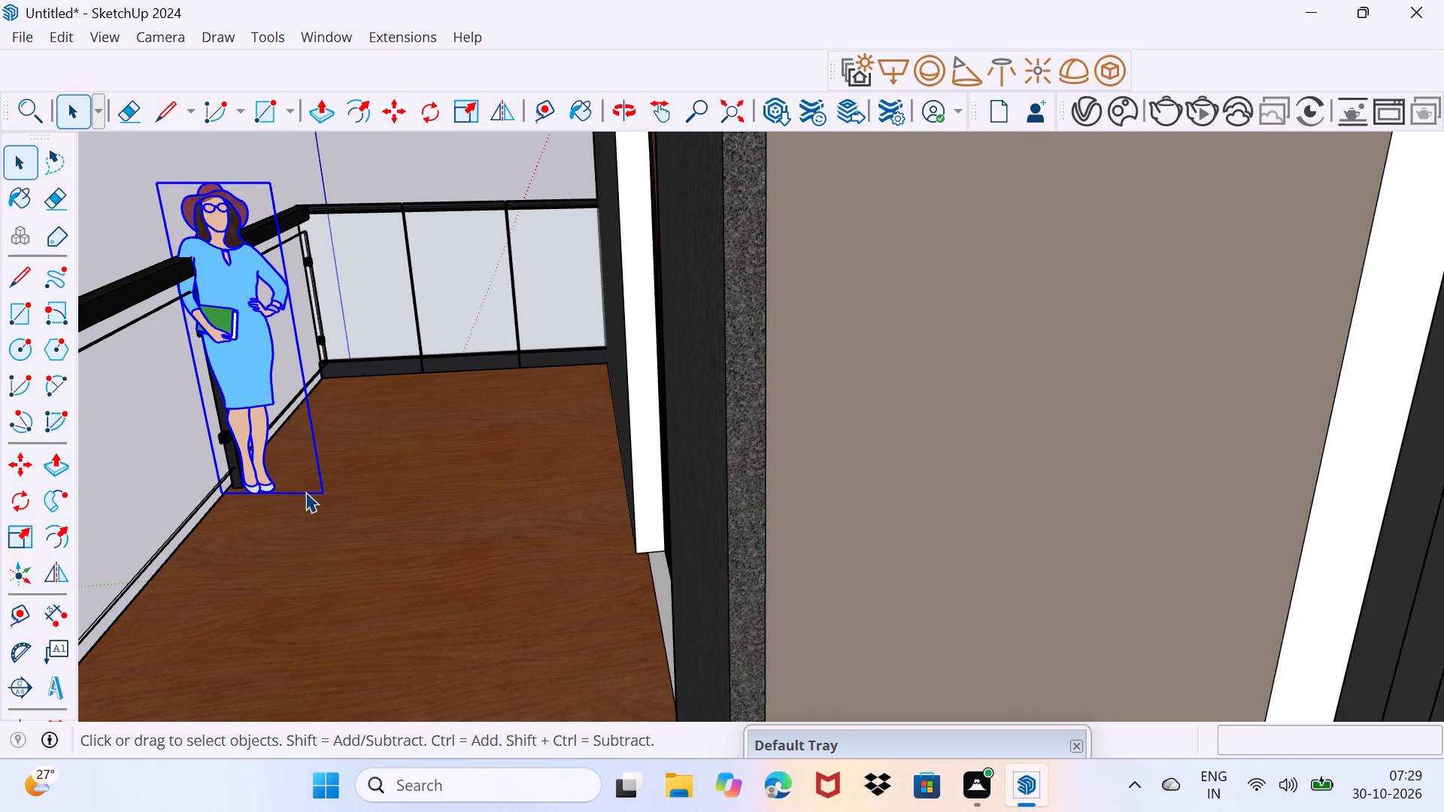
{"action": "middle_click_drag", "start_coordinate": [296, 489], "coordinate": [678, 464]}
{"action": "scroll", "coordinate": [678, 464], "scroll_direction": "down", "scroll_amount": 1}
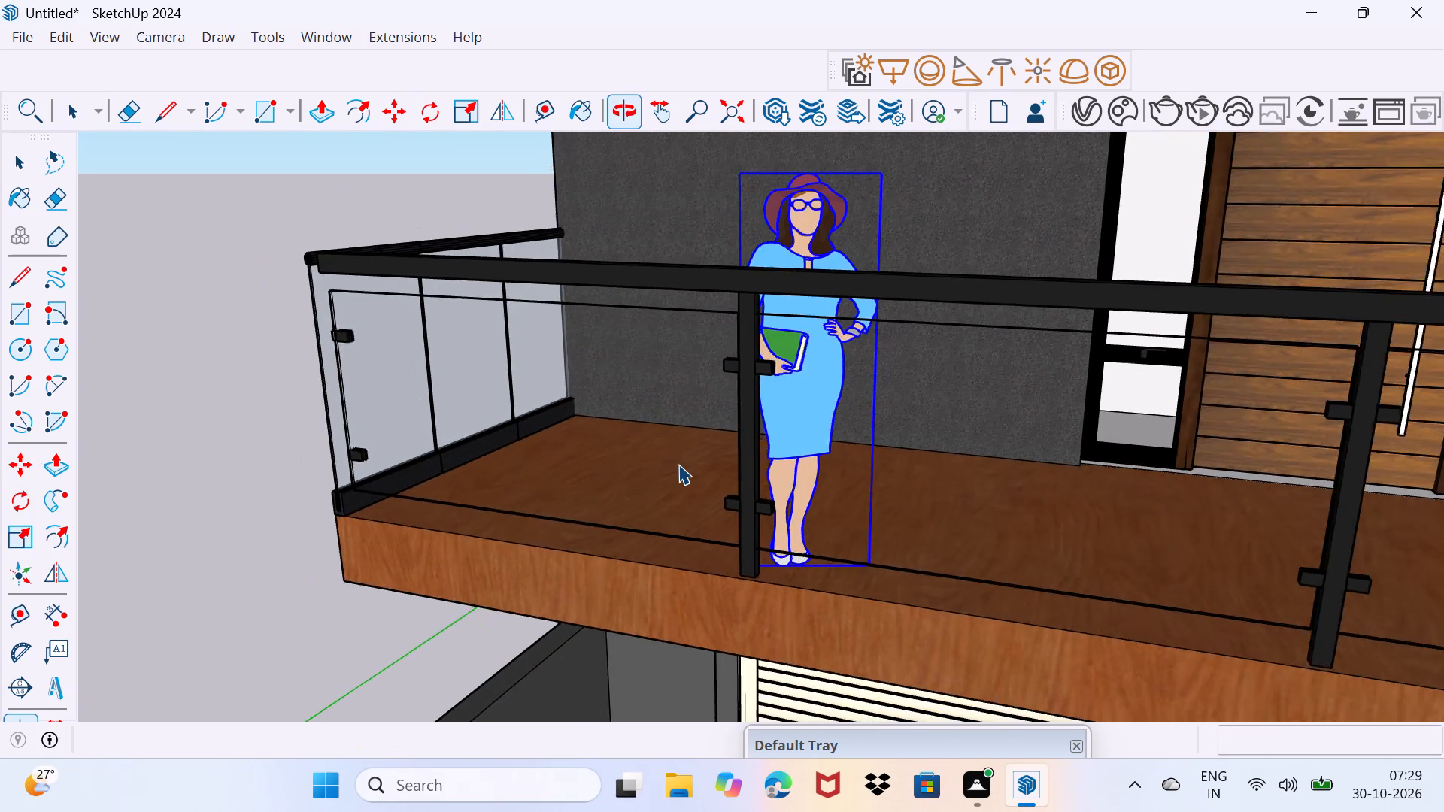
{"action": "scroll", "coordinate": [678, 464], "scroll_direction": "down", "scroll_amount": 15}
{"action": "left_click_drag", "start_coordinate": [416, 533], "coordinate": [430, 489]}
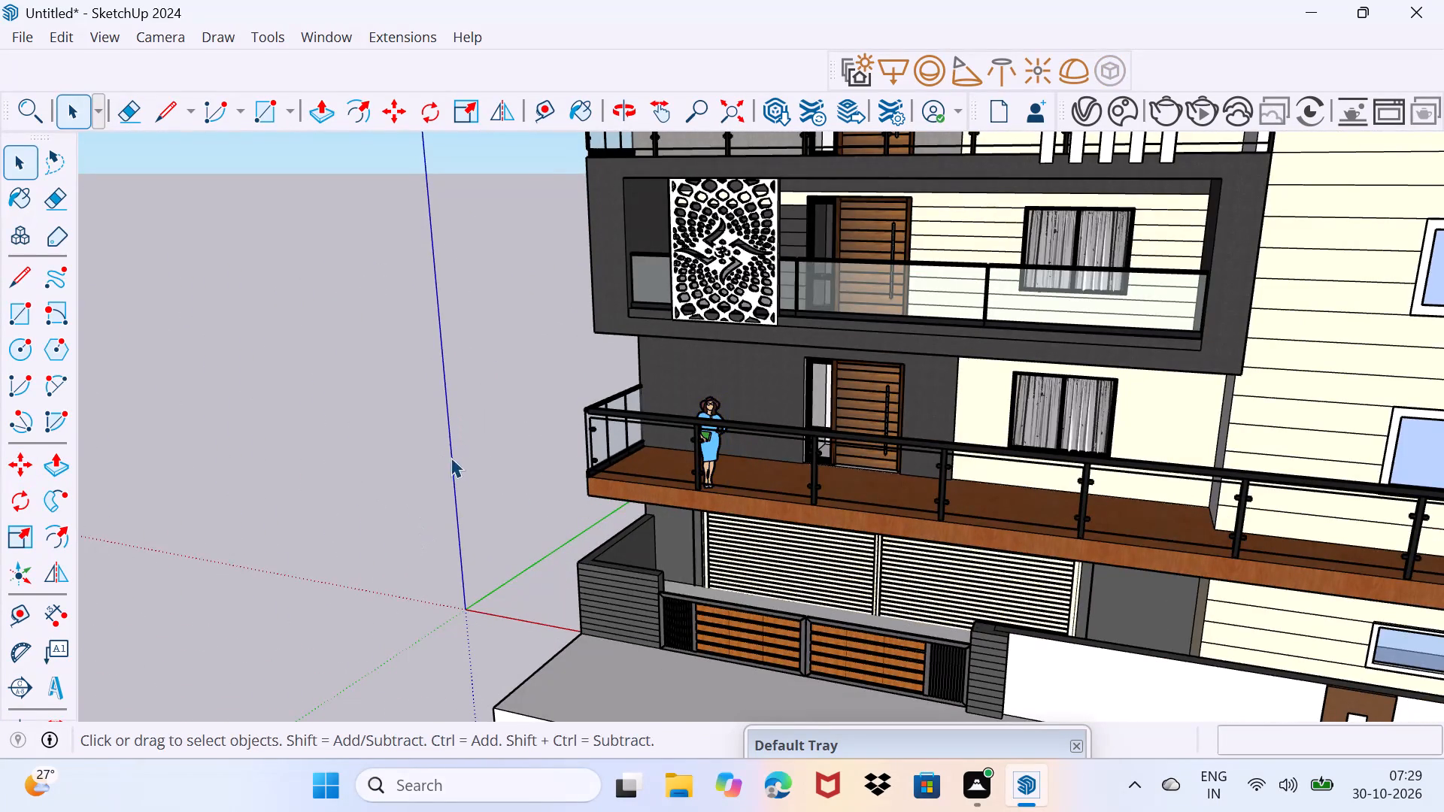
Push/Pull the front edge face of the forecourt slab outward to extend the paving well in front of the gate.
{"action": "middle_click_drag", "start_coordinate": [456, 465], "coordinate": [582, 358]}
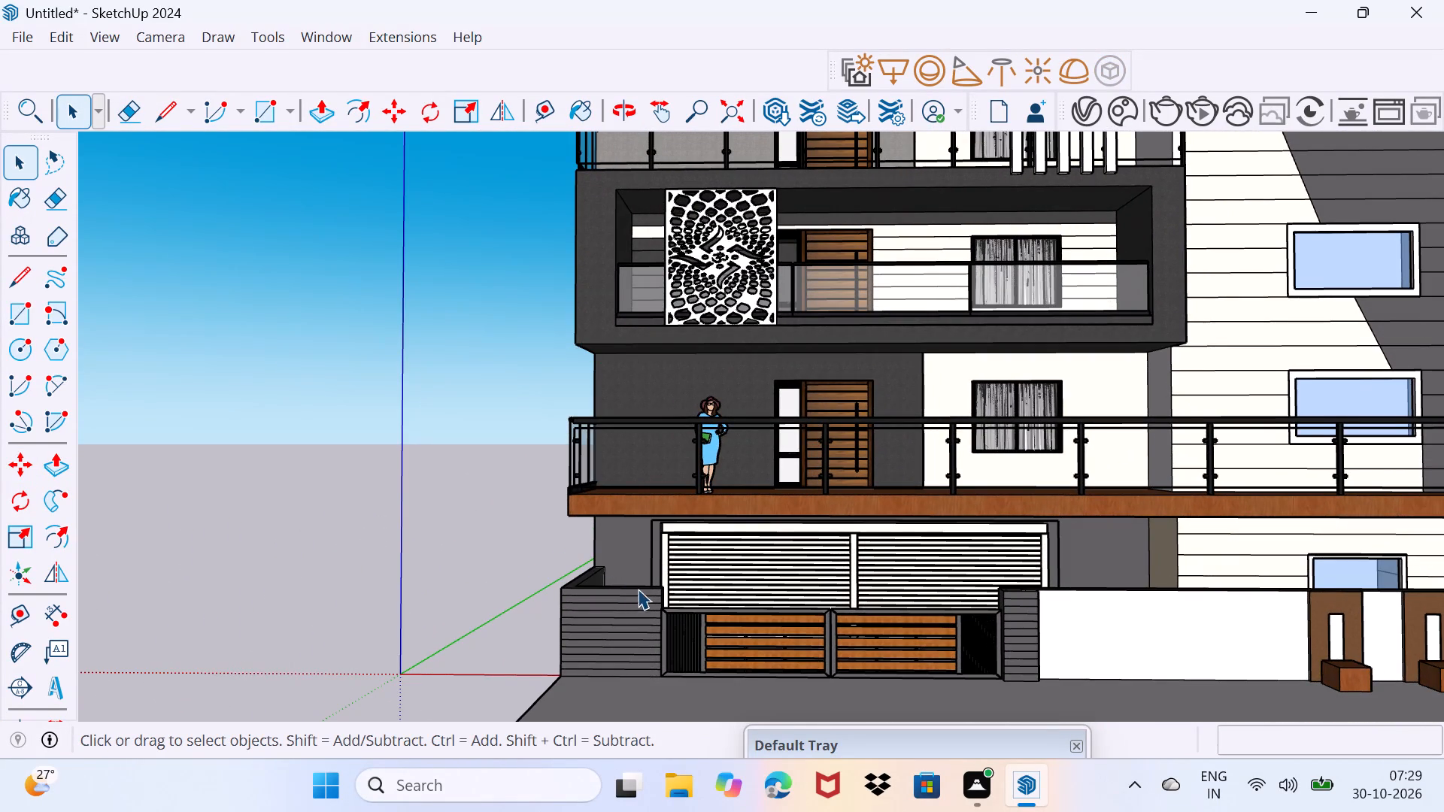
{"action": "middle_click_drag", "start_coordinate": [638, 589], "coordinate": [473, 478], "text": "shift"}
{"action": "middle_click_drag", "start_coordinate": [469, 480], "coordinate": [603, 508]}
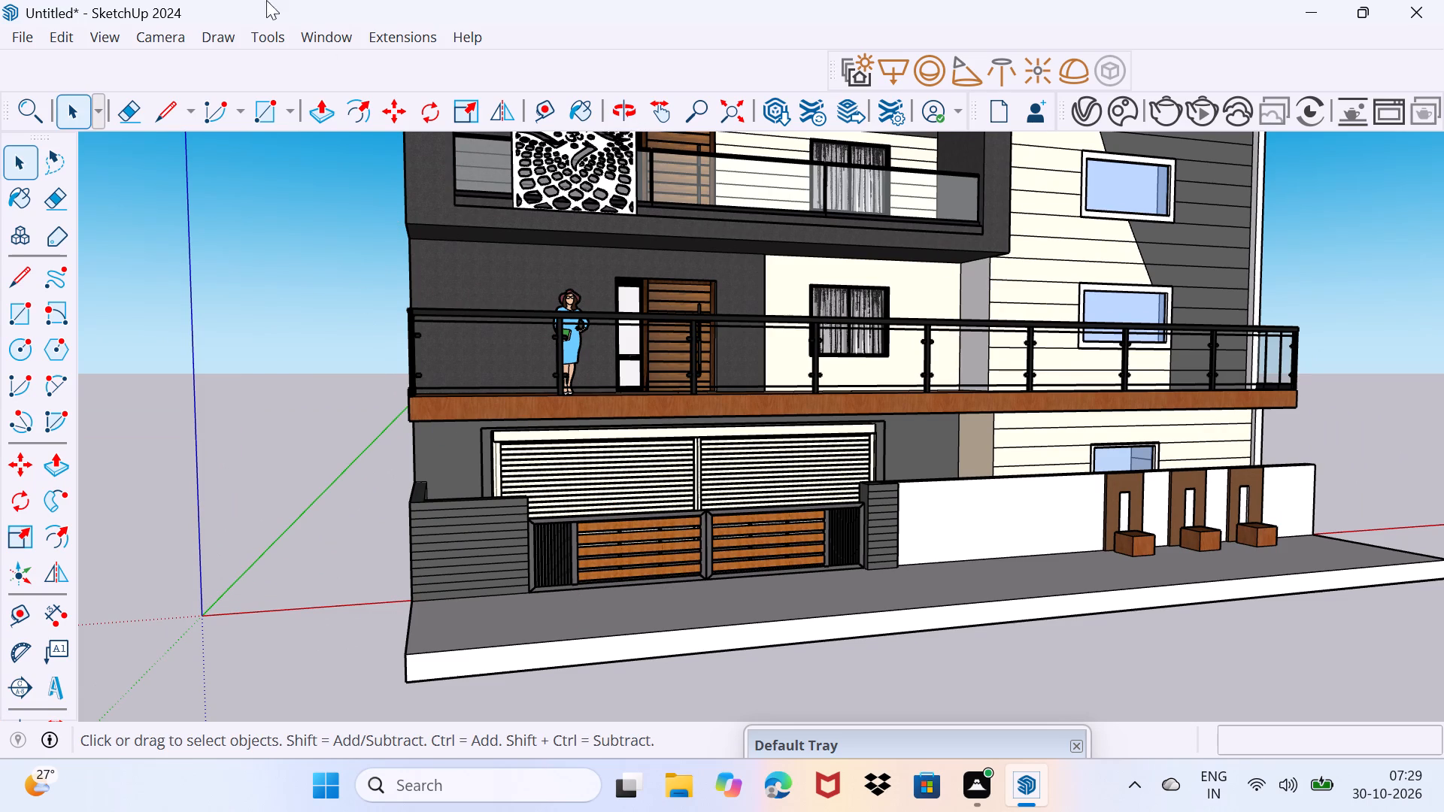
{"action": "left_click", "coordinate": [329, 33]}
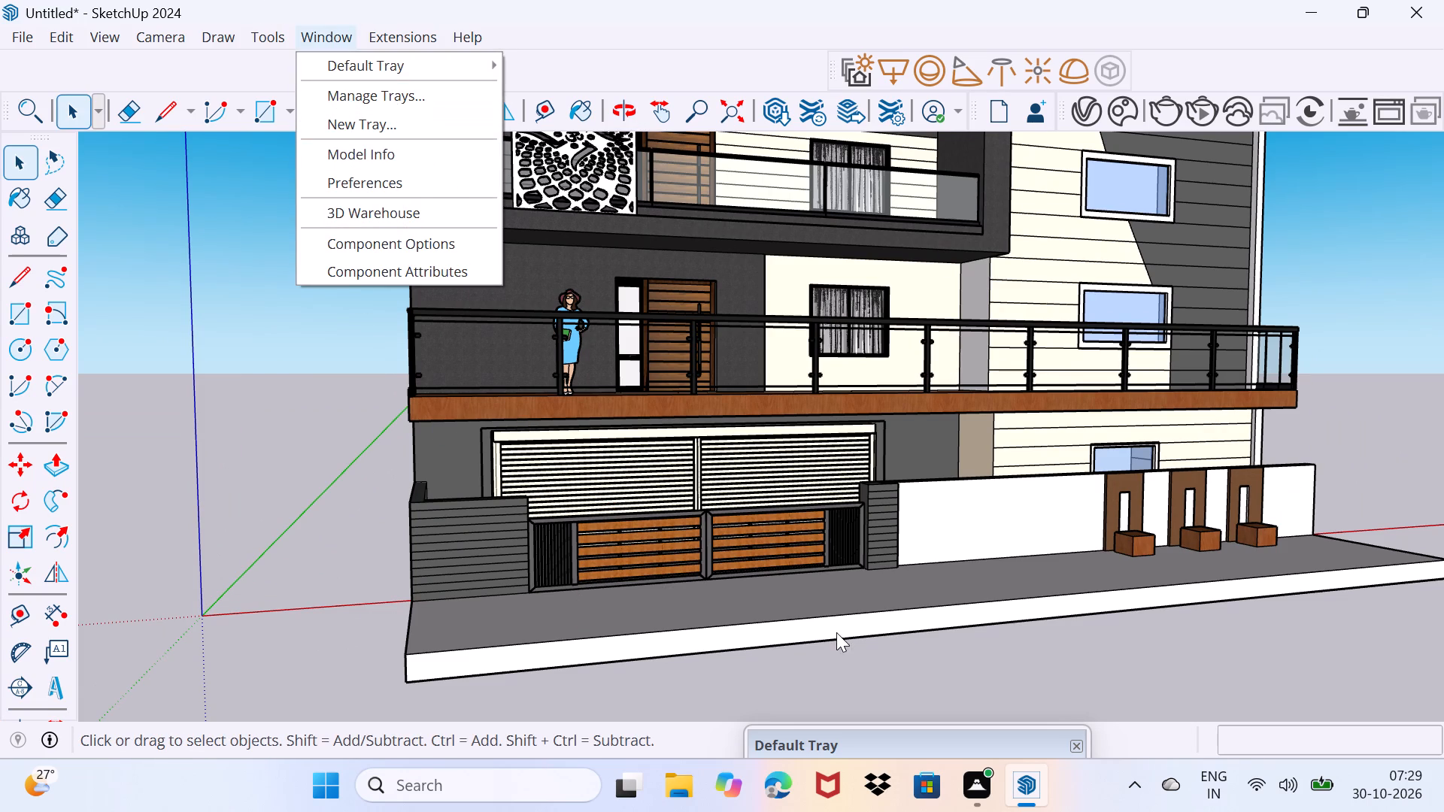
{"action": "left_click", "coordinate": [836, 632]}
{"action": "key", "text": "p"}
{"action": "left_click", "coordinate": [836, 632]}
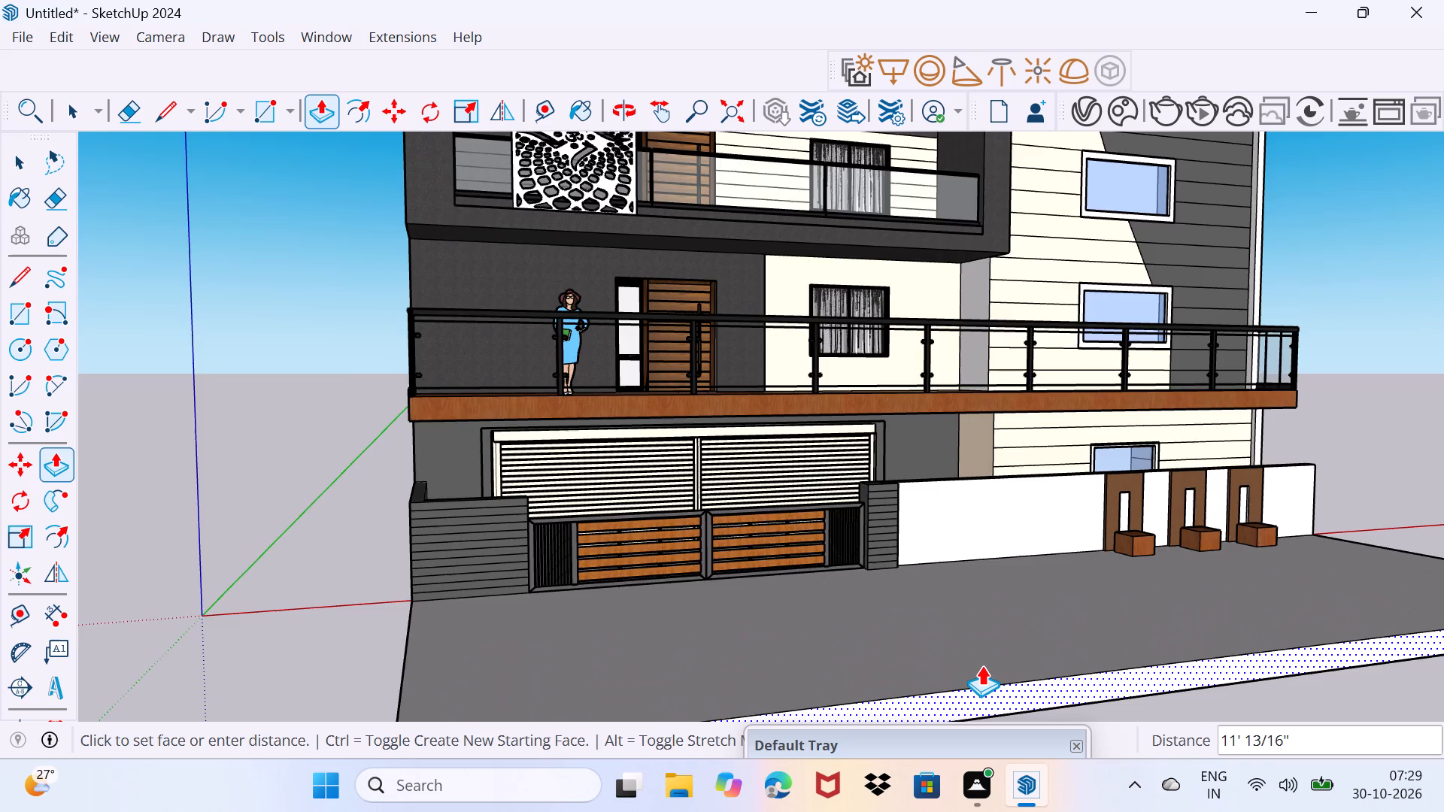
{"action": "scroll", "coordinate": [981, 665], "scroll_direction": "down", "scroll_amount": 7}
{"action": "left_click", "coordinate": [1032, 694]}
{"action": "key", "text": "space"}
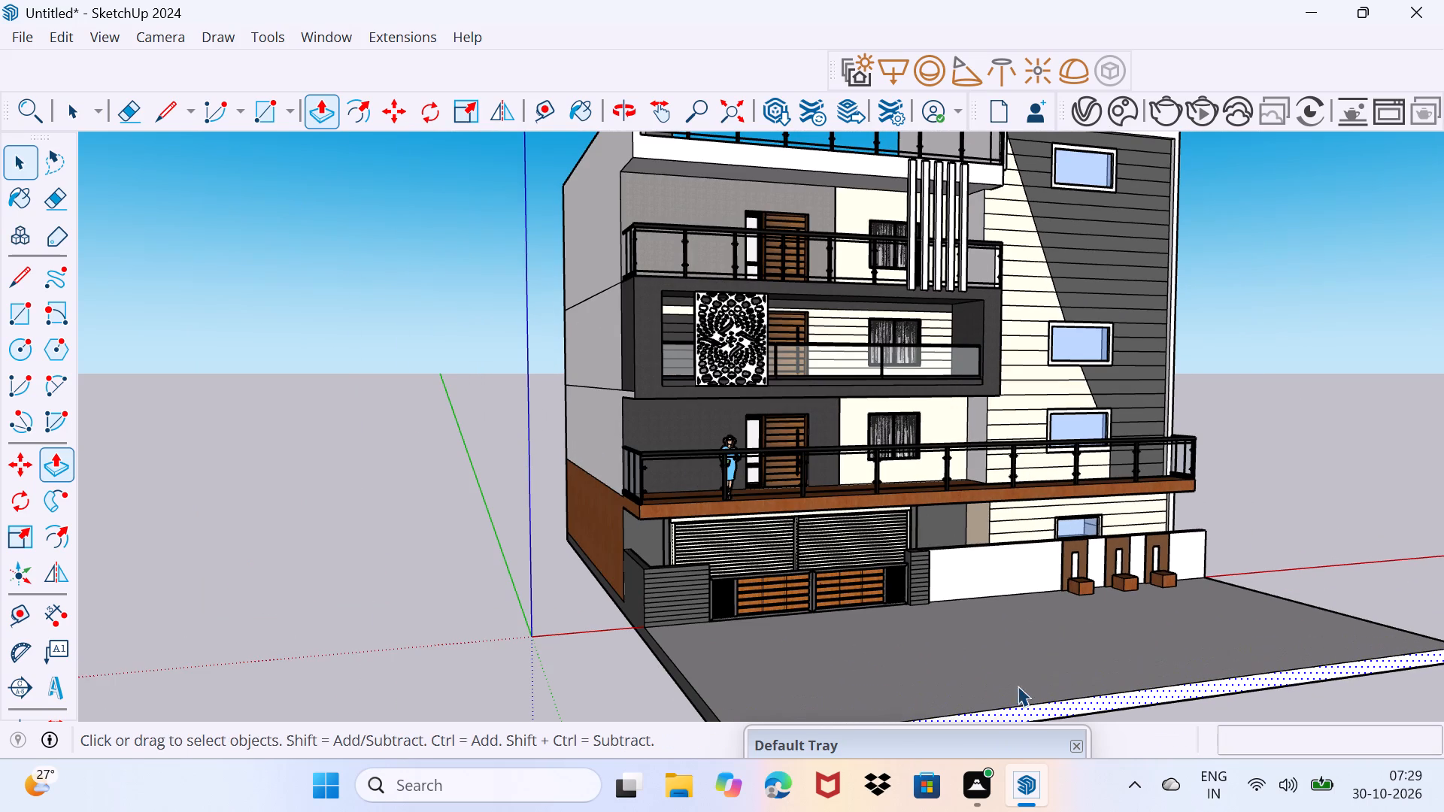
Paint the top of the forecourt slab with the near-black slate tile from the Tile materials.
{"action": "left_click_drag", "start_coordinate": [983, 734], "coordinate": [1147, 370]}
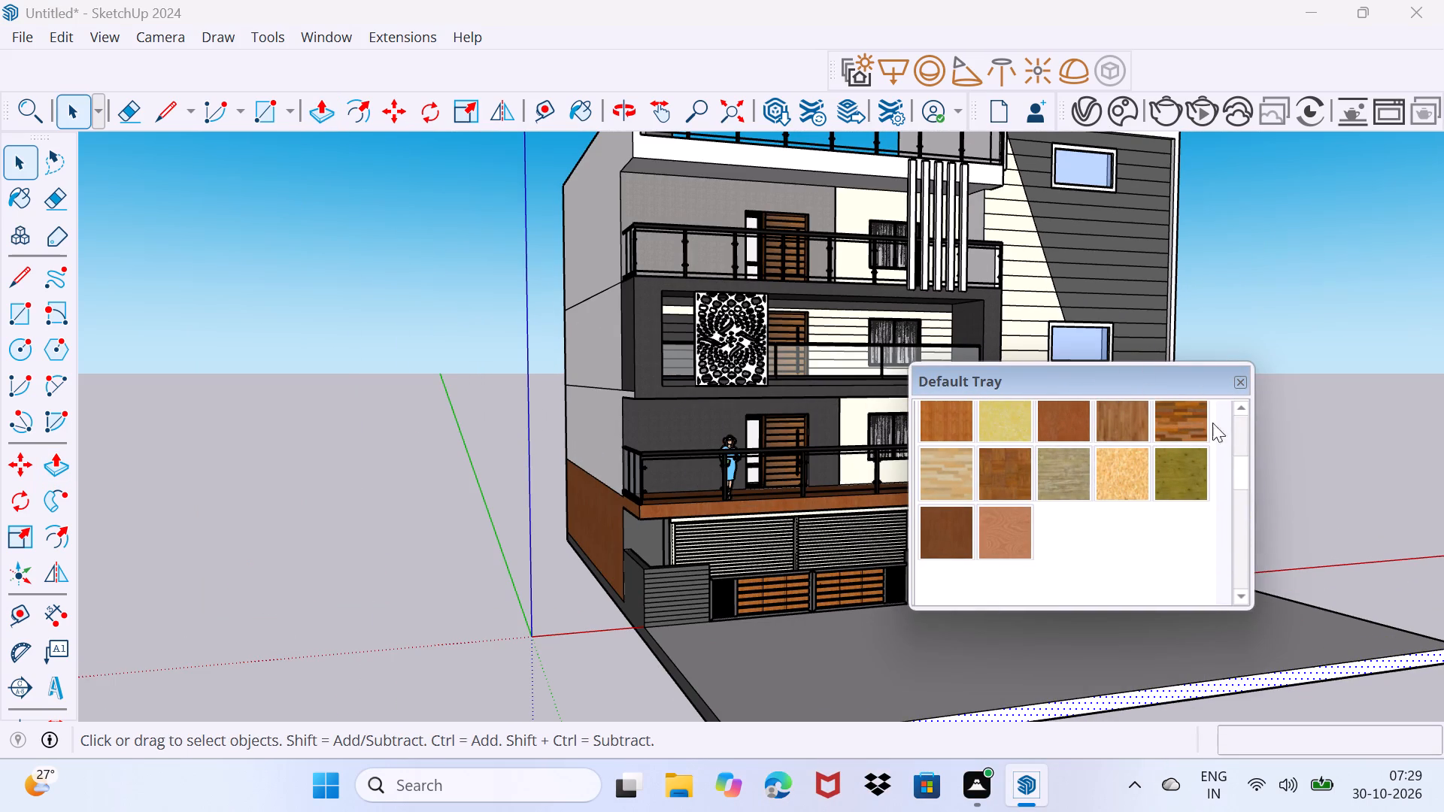
{"action": "scroll", "coordinate": [1097, 463], "scroll_direction": "up", "scroll_amount": 3}
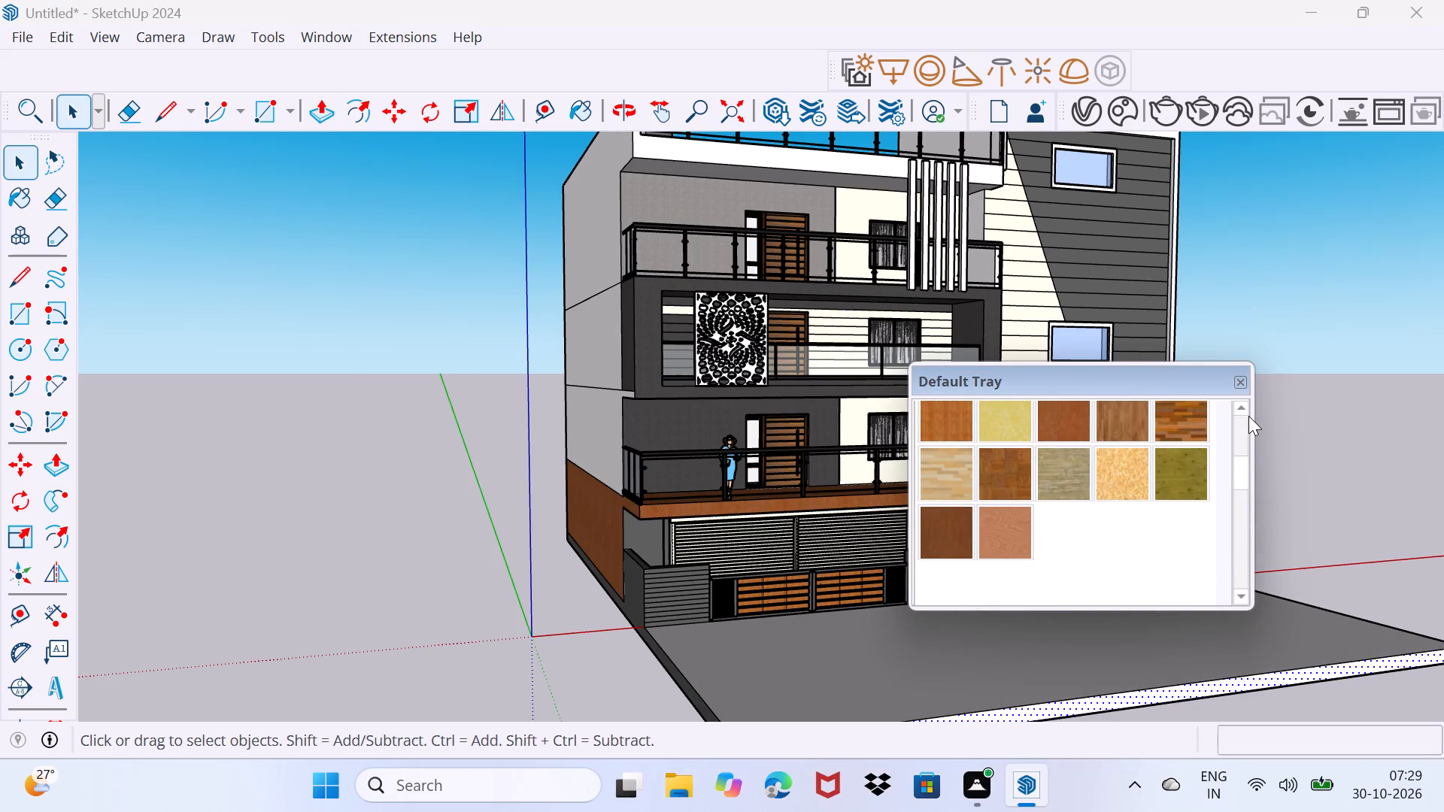
{"action": "triple_click", "coordinate": [1248, 414]}
{"action": "triple_click", "coordinate": [1240, 408]}
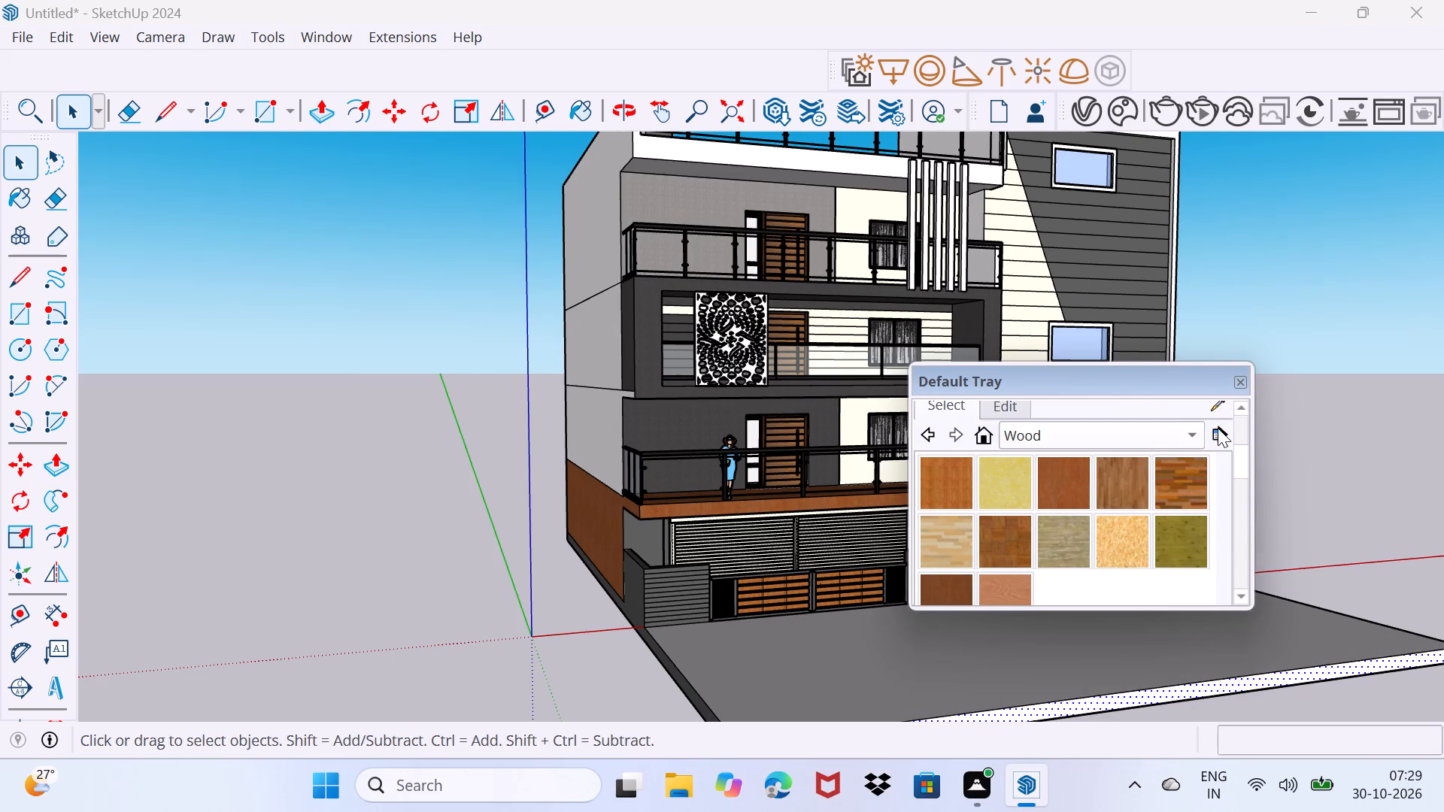
{"action": "left_click", "coordinate": [1177, 438]}
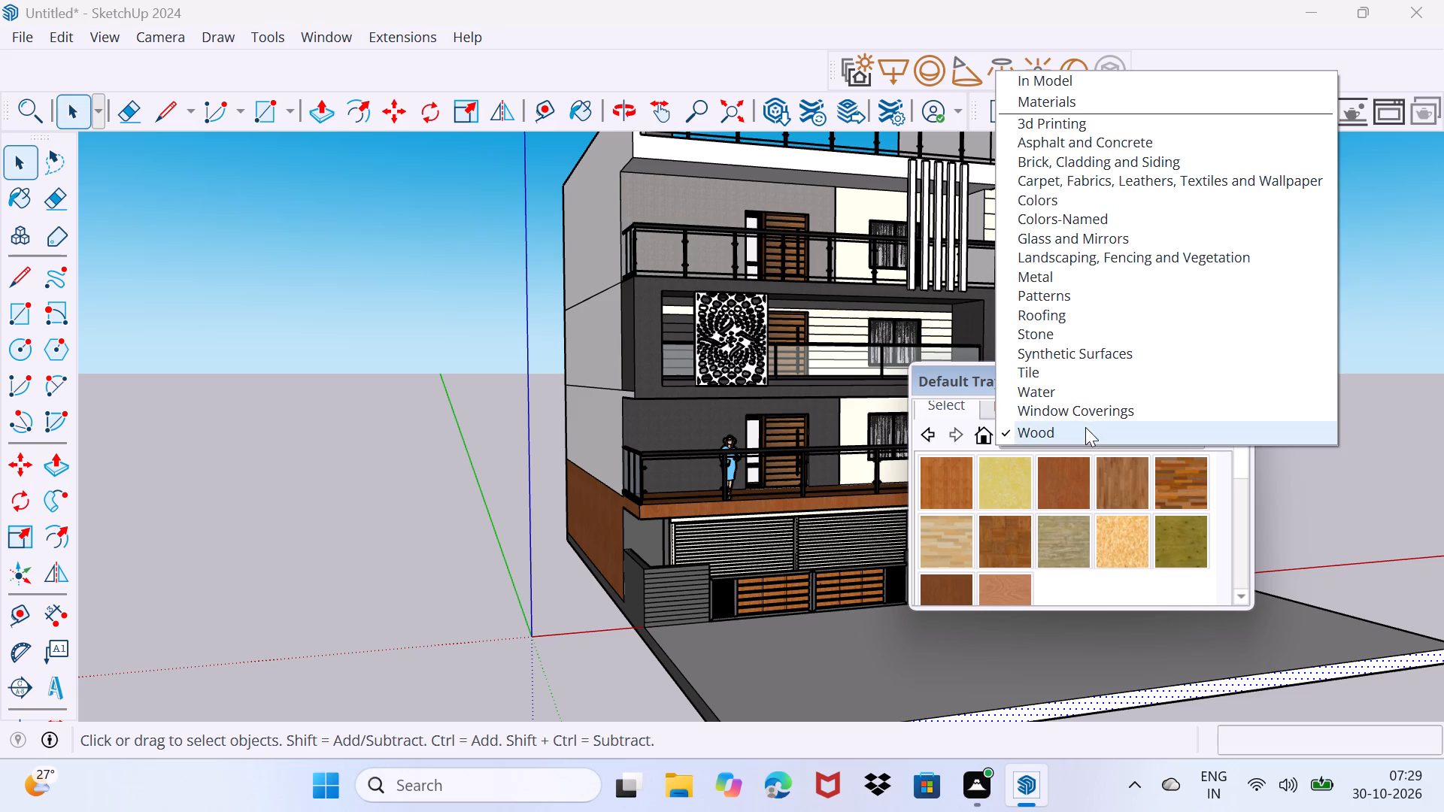
{"action": "left_click", "coordinate": [1067, 372]}
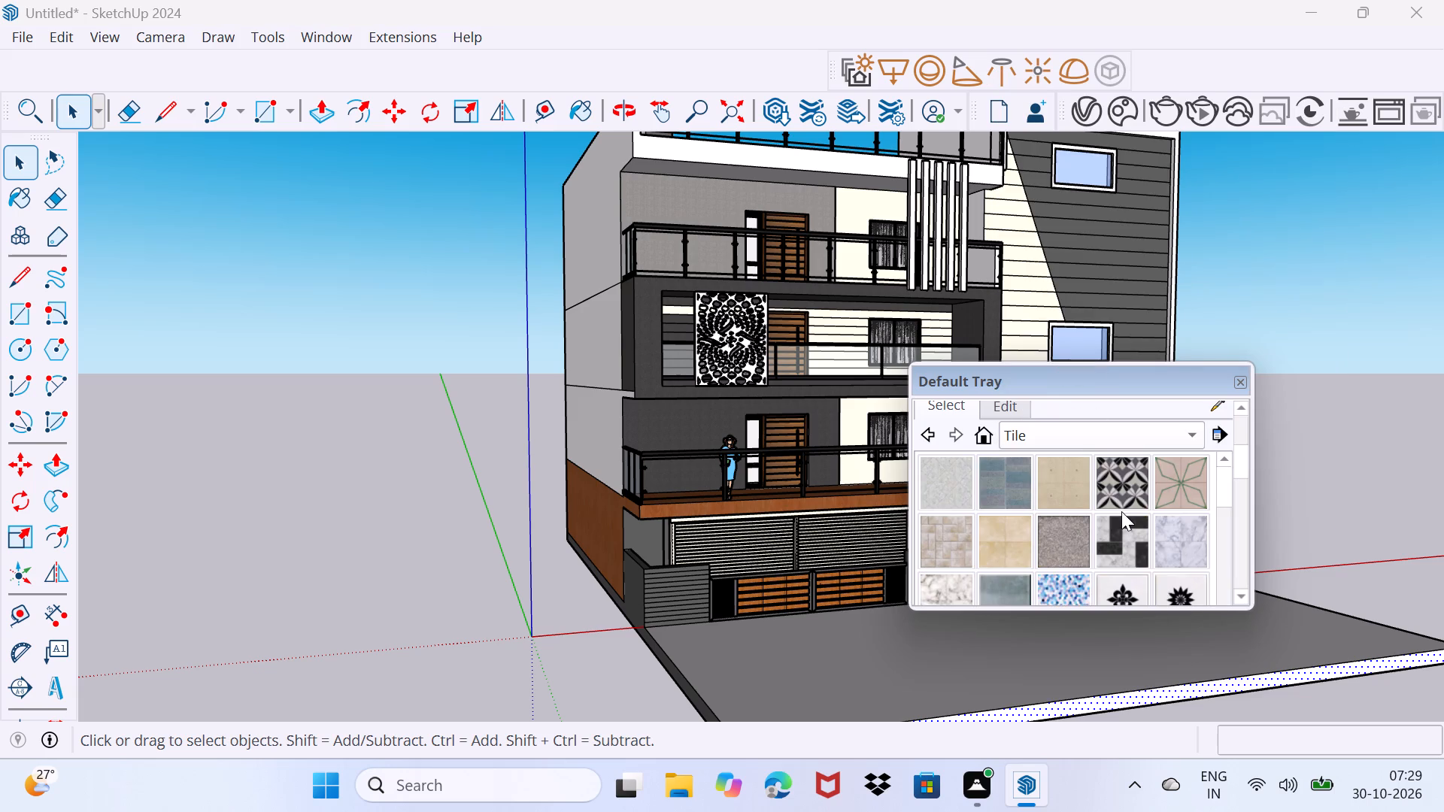
{"action": "scroll", "coordinate": [1091, 538], "scroll_direction": "down", "scroll_amount": 3}
{"action": "left_click", "coordinate": [1077, 533]}
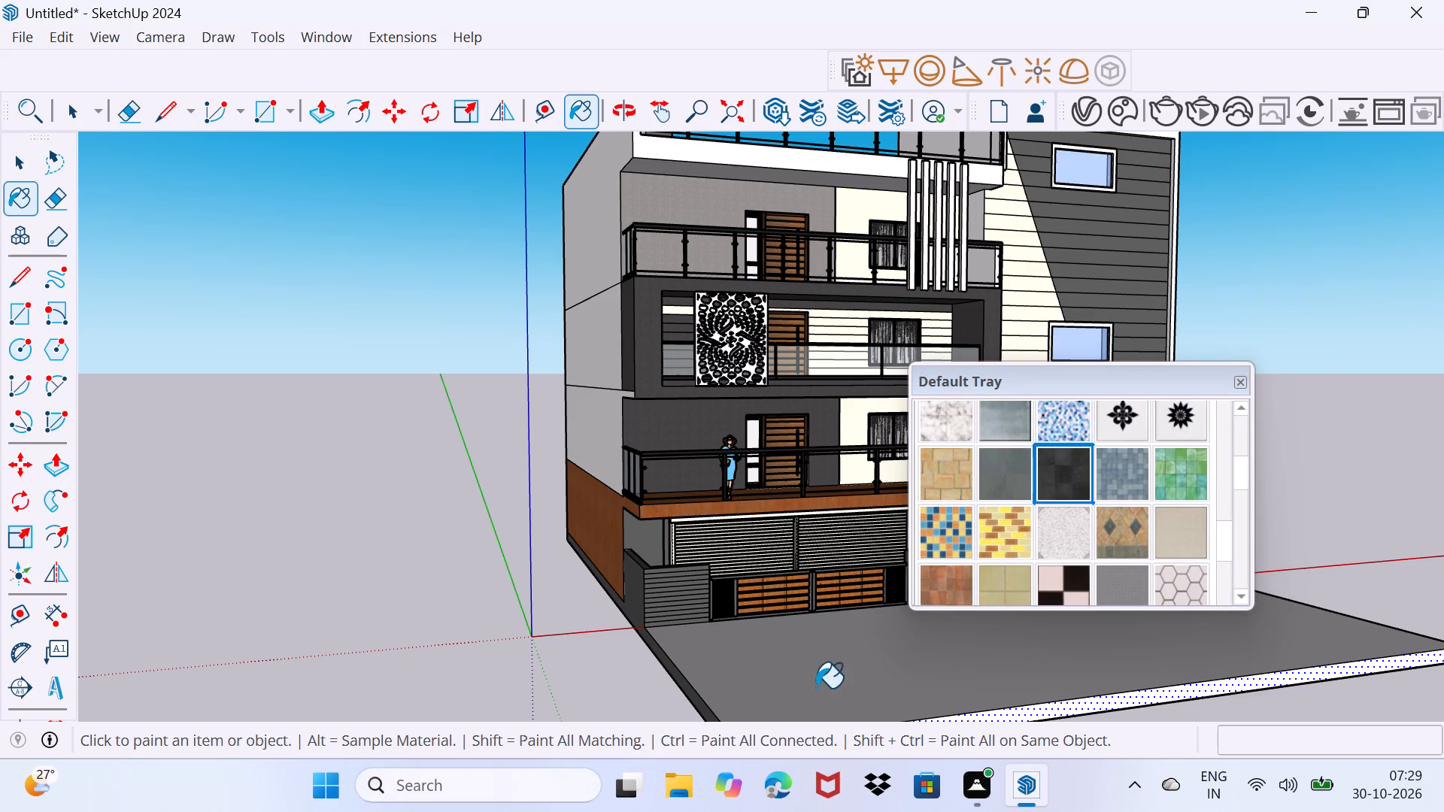
{"action": "left_click", "coordinate": [816, 688]}
Set the slate tile texture's width to 100 inches (8' 4") with proportions linked, and clear the selection.
{"action": "scroll", "coordinate": [1054, 495], "scroll_direction": "down", "scroll_amount": 4}
{"action": "scroll", "coordinate": [1054, 505], "scroll_direction": "up", "scroll_amount": 15}
{"action": "double_click", "coordinate": [1241, 401]}
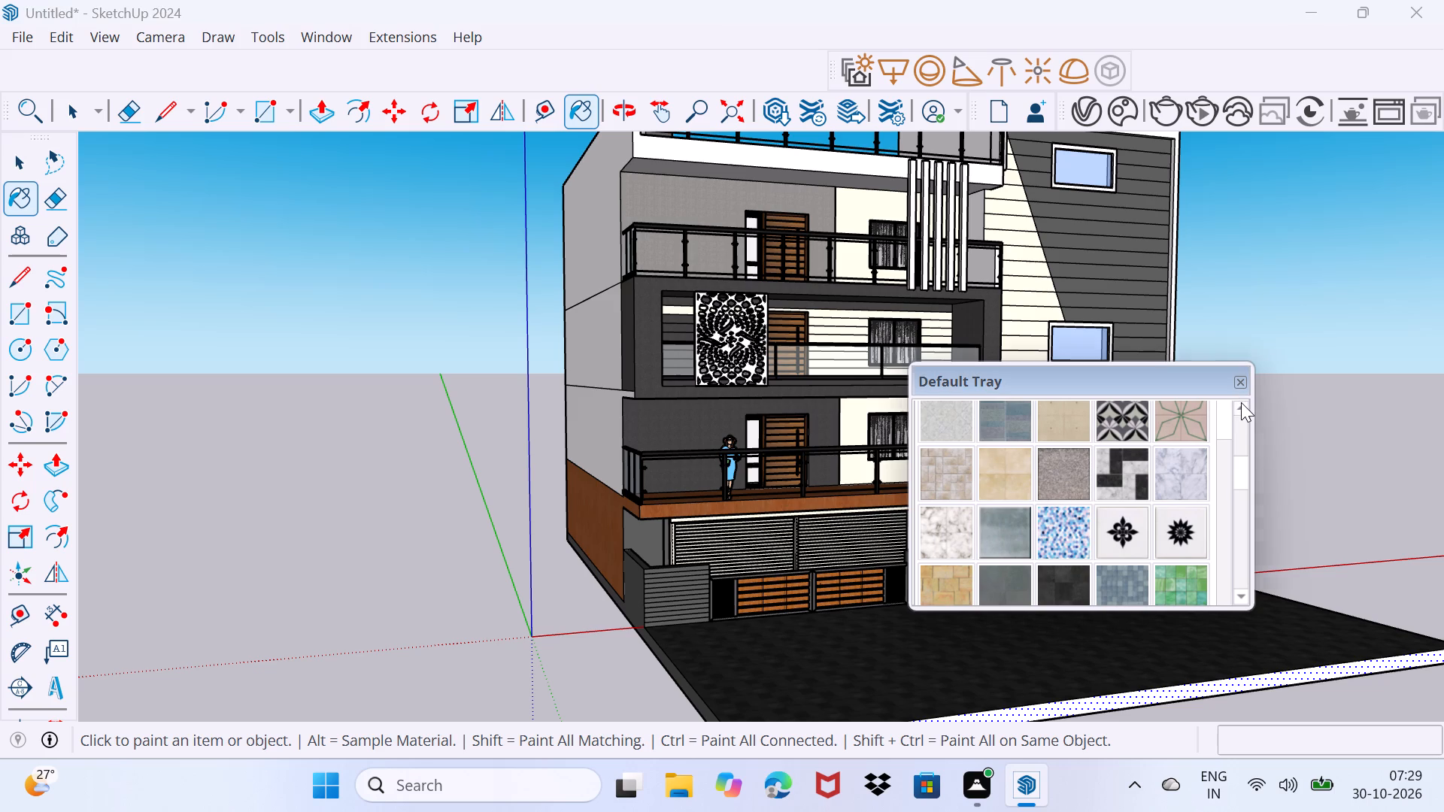
{"action": "double_click", "coordinate": [1239, 409]}
{"action": "left_click", "coordinate": [1008, 425]}
{"action": "scroll", "coordinate": [1054, 499], "scroll_direction": "down", "scroll_amount": 5}
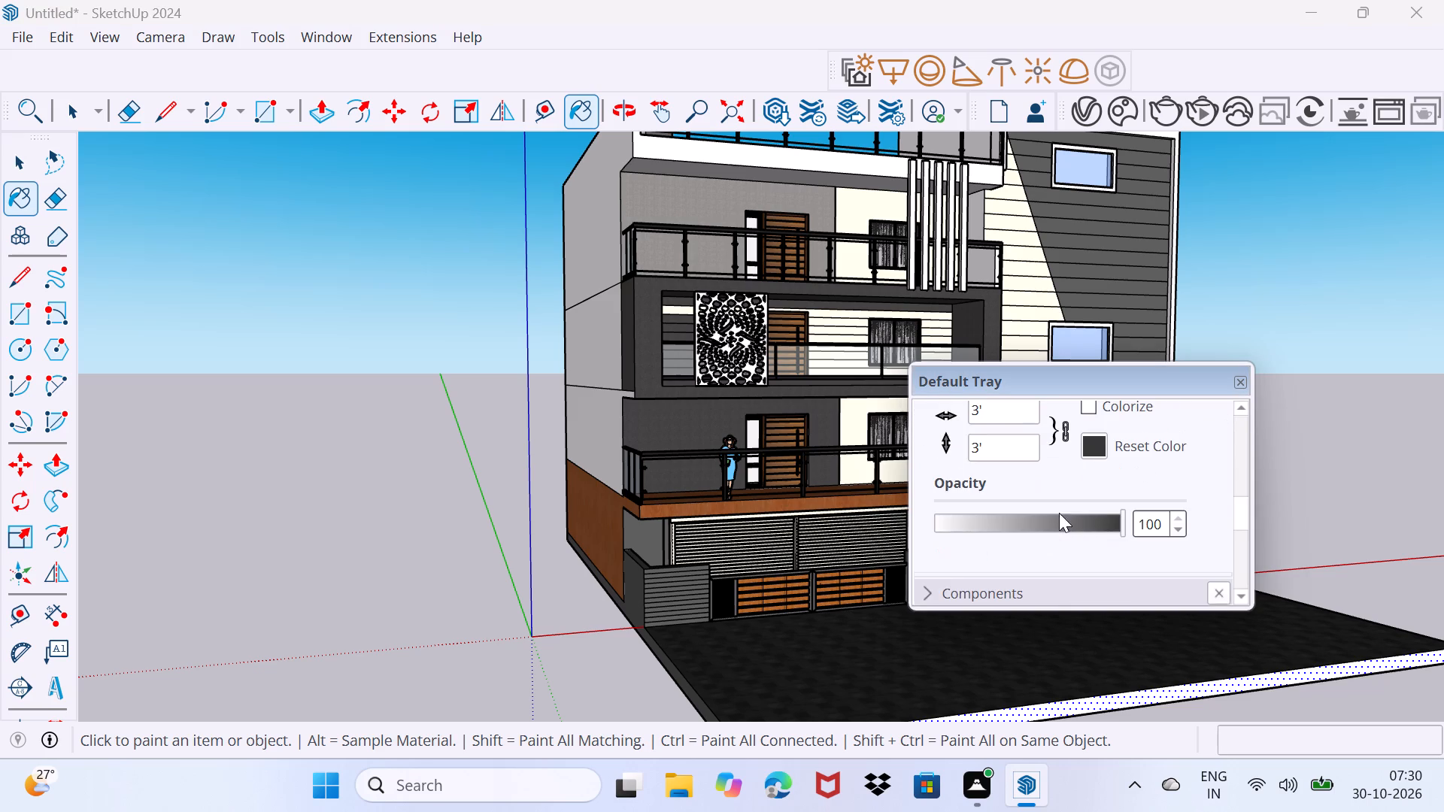
{"action": "scroll", "coordinate": [1017, 437], "scroll_direction": "up", "scroll_amount": 2}
{"action": "scroll", "coordinate": [1016, 485], "scroll_direction": "down", "scroll_amount": 1}
{"action": "left_click", "coordinate": [1016, 483]}
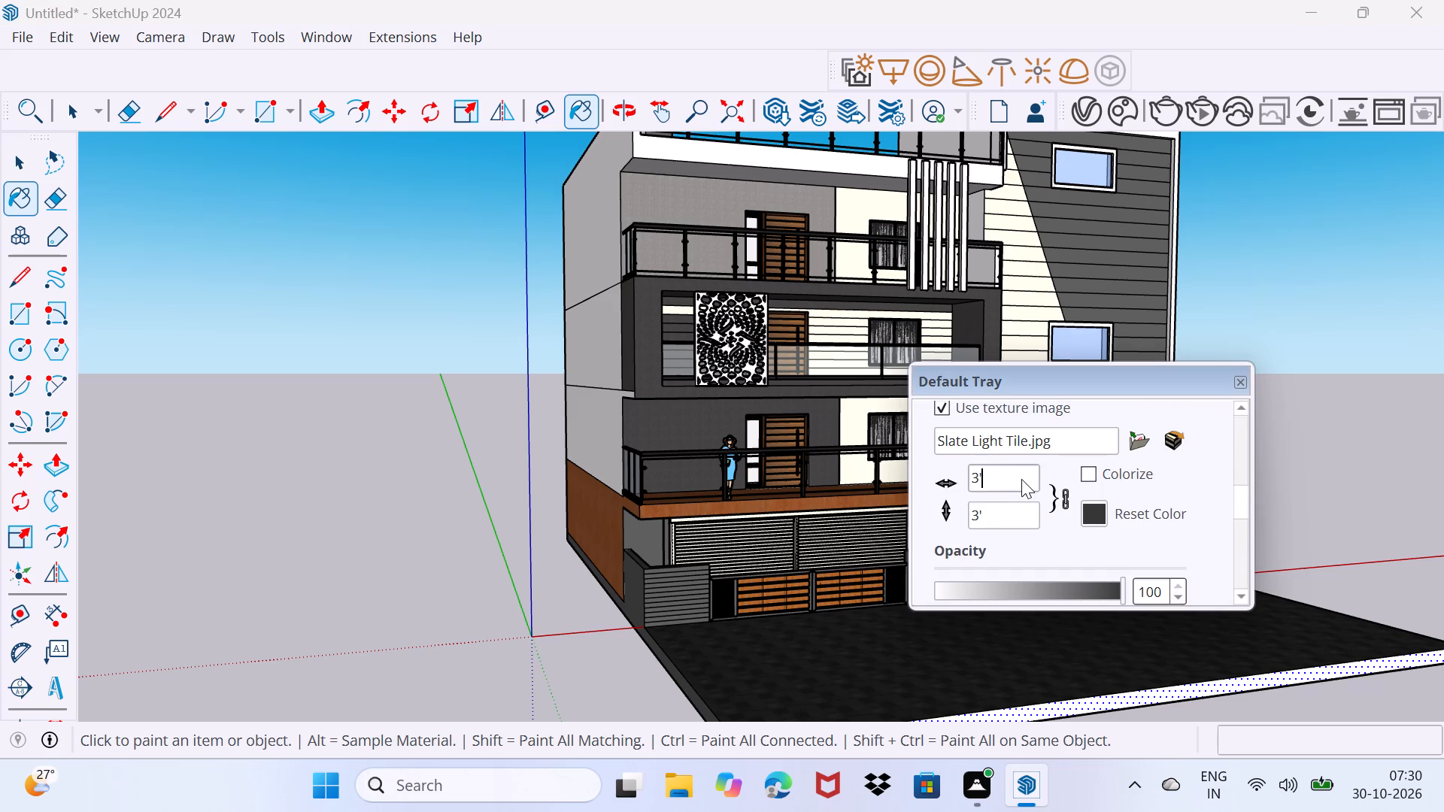
{"action": "key", "text": "BackSpace"}
{"action": "key", "text": "BackSpace"}
{"action": "key", "text": "BackSpace"}
{"action": "key", "text": "BackSpace"}
{"action": "type", "text": "100"}
{"action": "left_click", "coordinate": [878, 668]}
{"action": "key", "text": "space"}
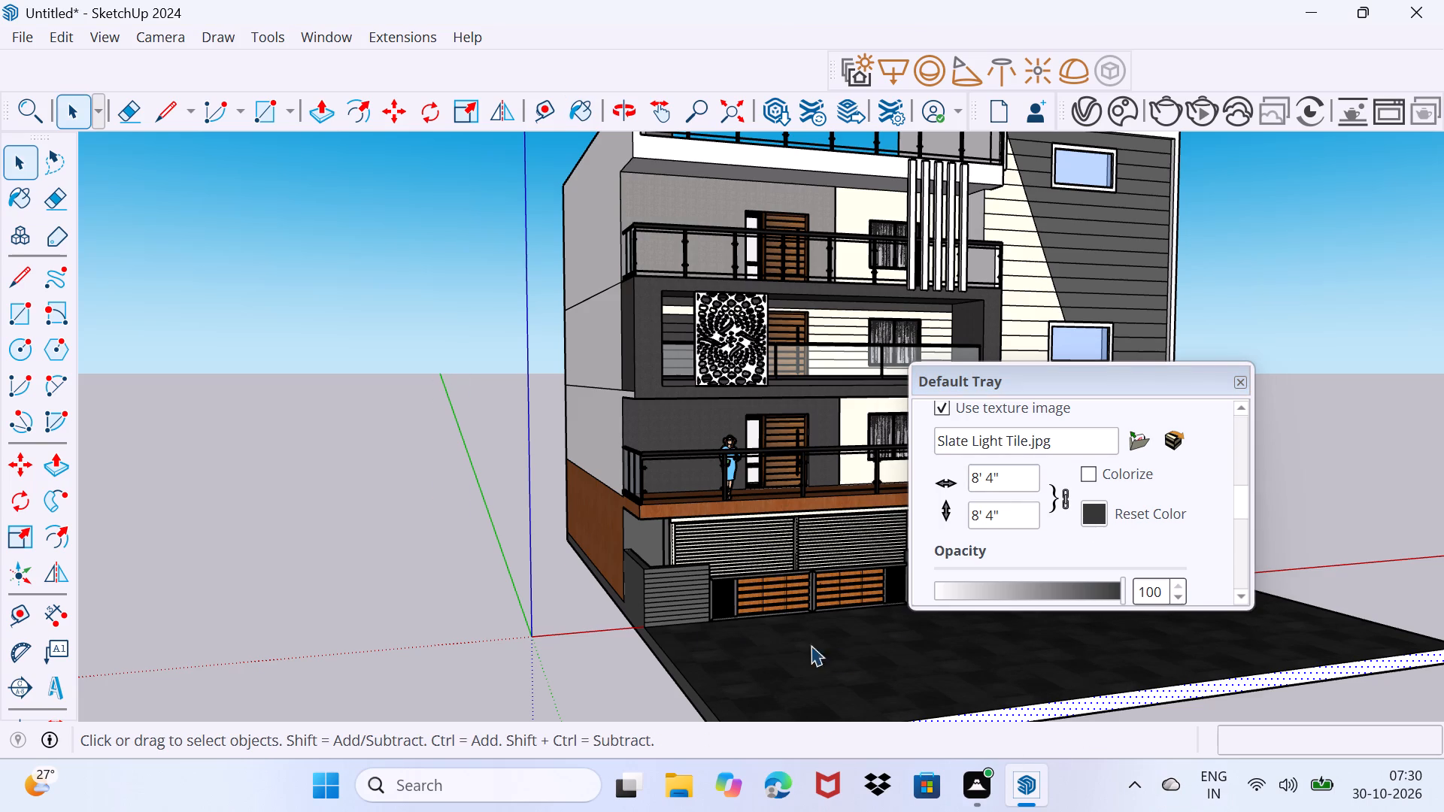
{"action": "left_click", "coordinate": [454, 564]}
{"action": "left_click_drag", "start_coordinate": [371, 542], "coordinate": [390, 523]}
{"action": "left_click_drag", "start_coordinate": [1169, 379], "coordinate": [1008, 718]}
Examine the enlarged tile pattern on the forecourt in front of the gate and boundary wall.
{"action": "scroll", "coordinate": [1210, 567], "scroll_direction": "down", "scroll_amount": 4}
{"action": "middle_click_drag", "start_coordinate": [1216, 586], "coordinate": [1030, 633]}
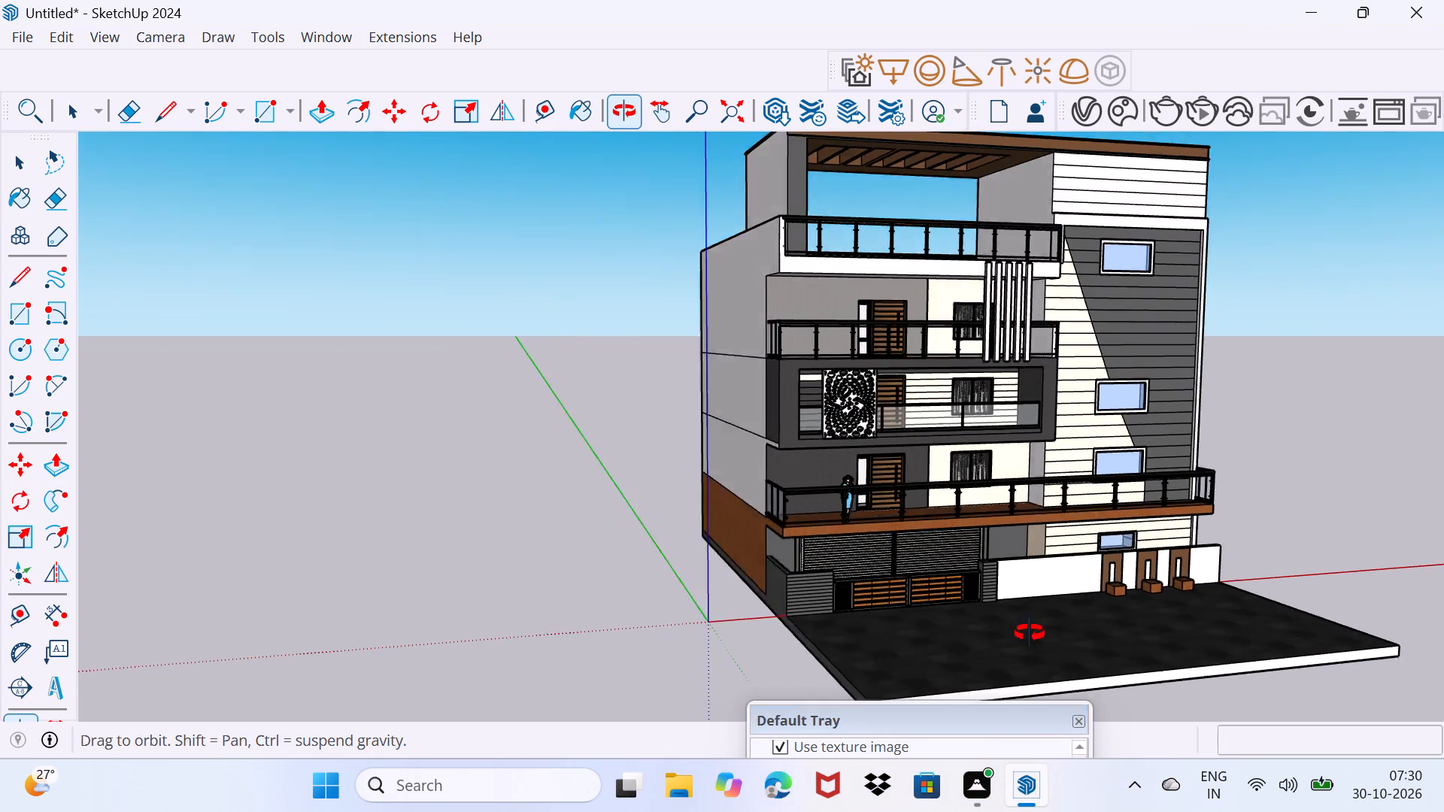
{"action": "middle_click_drag", "start_coordinate": [1030, 633], "coordinate": [830, 382]}
{"action": "scroll", "coordinate": [827, 395], "scroll_direction": "up", "scroll_amount": 3}
{"action": "middle_click_drag", "start_coordinate": [836, 419], "coordinate": [884, 532]}
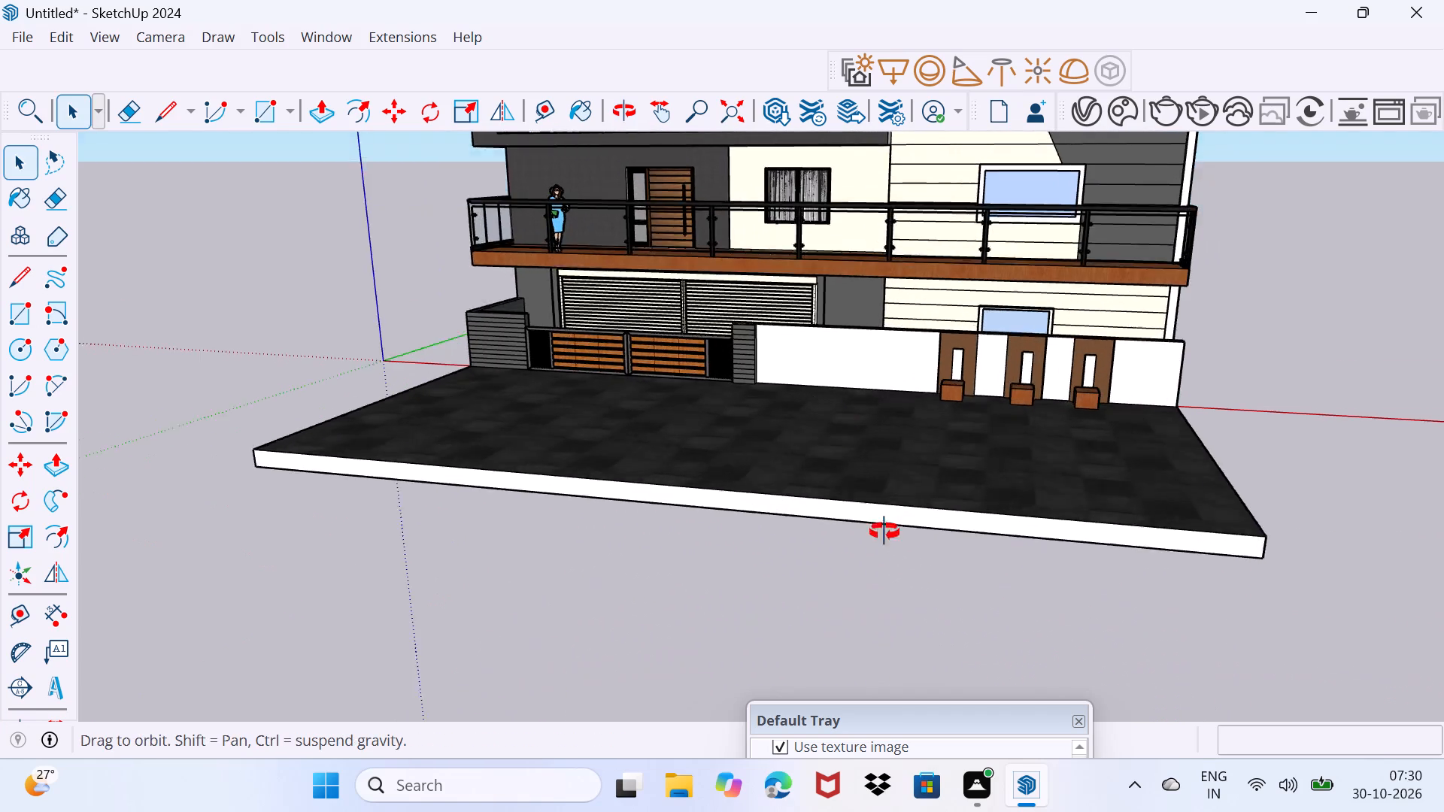
{"action": "middle_click_drag", "start_coordinate": [884, 532], "coordinate": [922, 585]}
{"action": "scroll", "coordinate": [920, 571], "scroll_direction": "up", "scroll_amount": 4}
{"action": "middle_click_drag", "start_coordinate": [921, 557], "coordinate": [921, 583]}
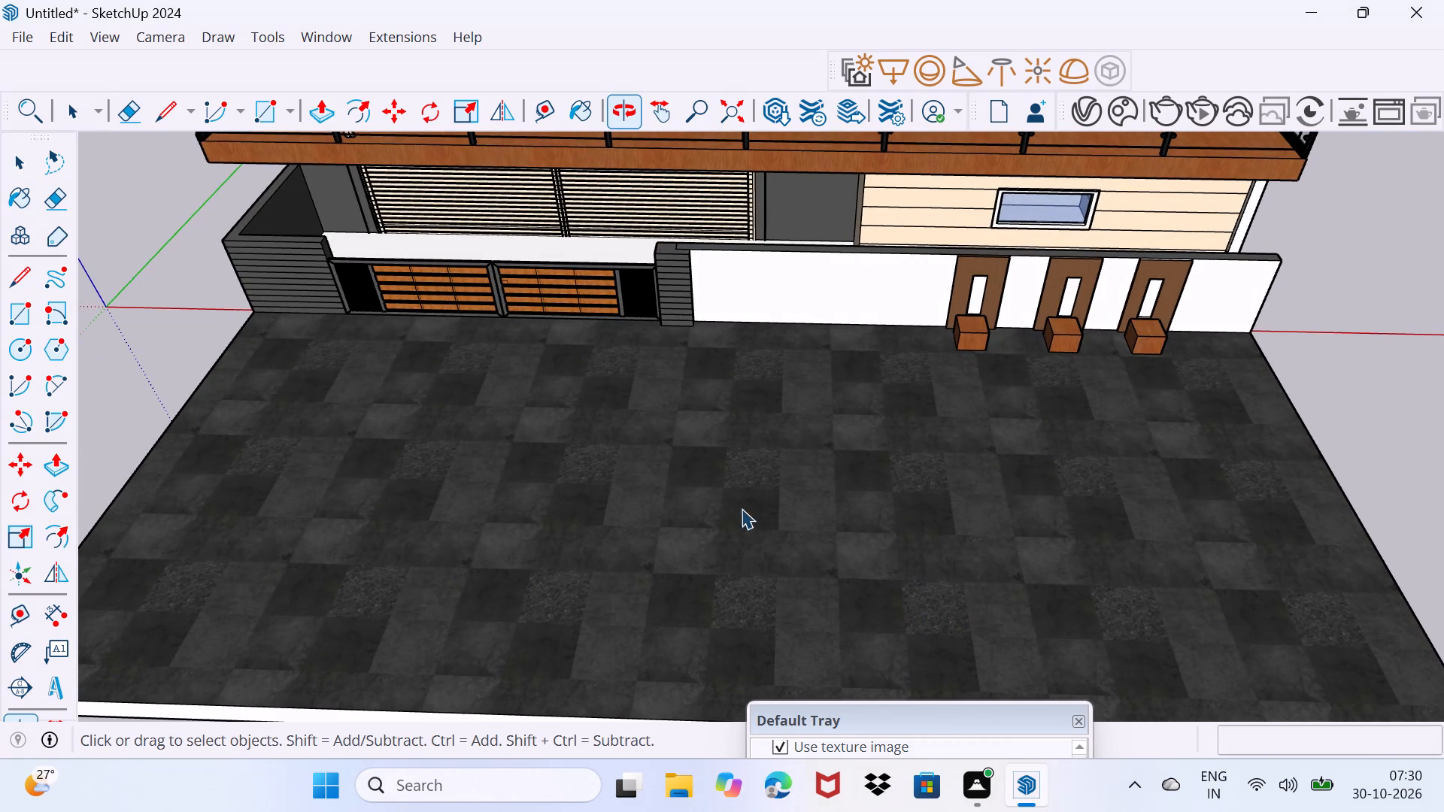
Open the 3D Warehouse at its home page.
{"action": "left_click", "coordinate": [313, 37]}
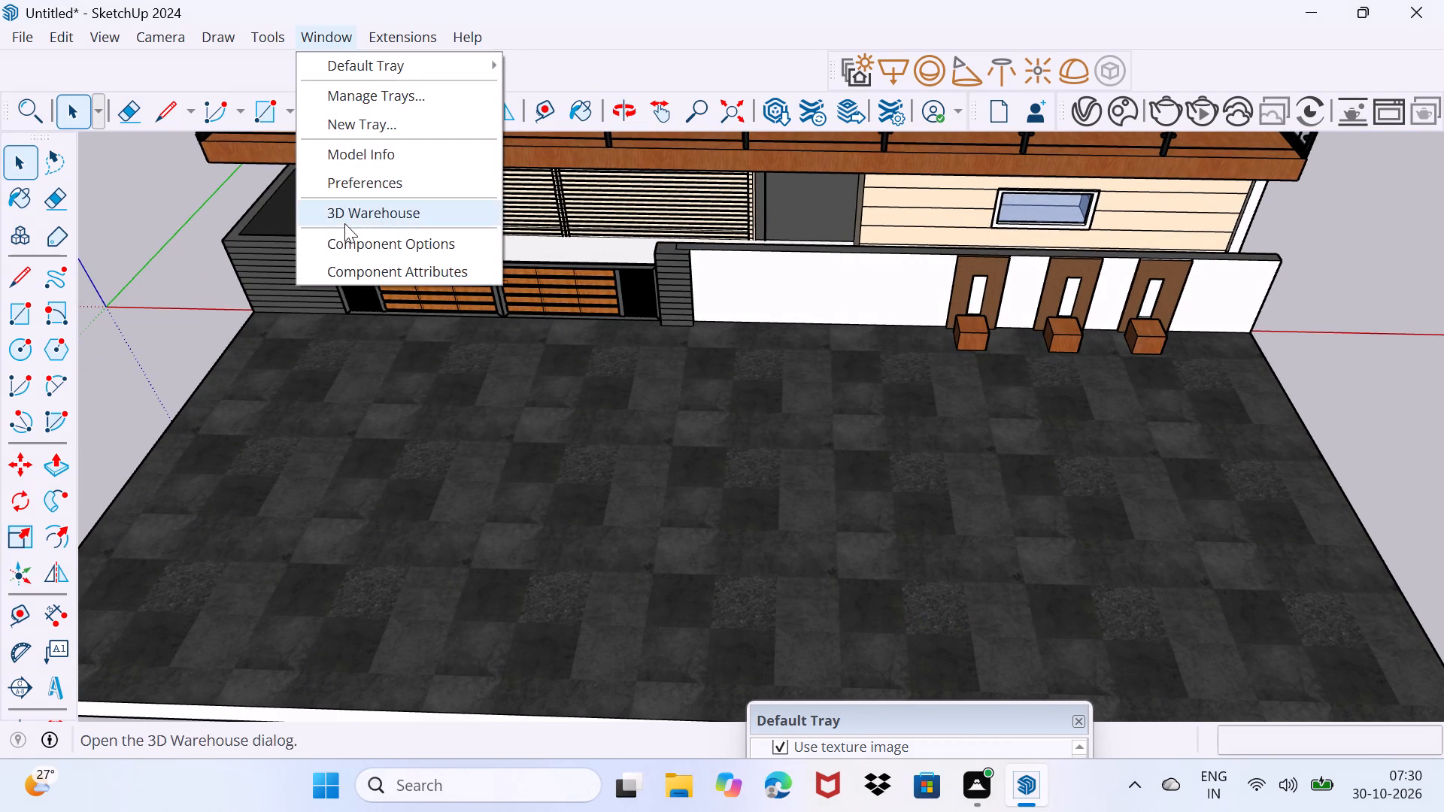
{"action": "left_click", "coordinate": [344, 223]}
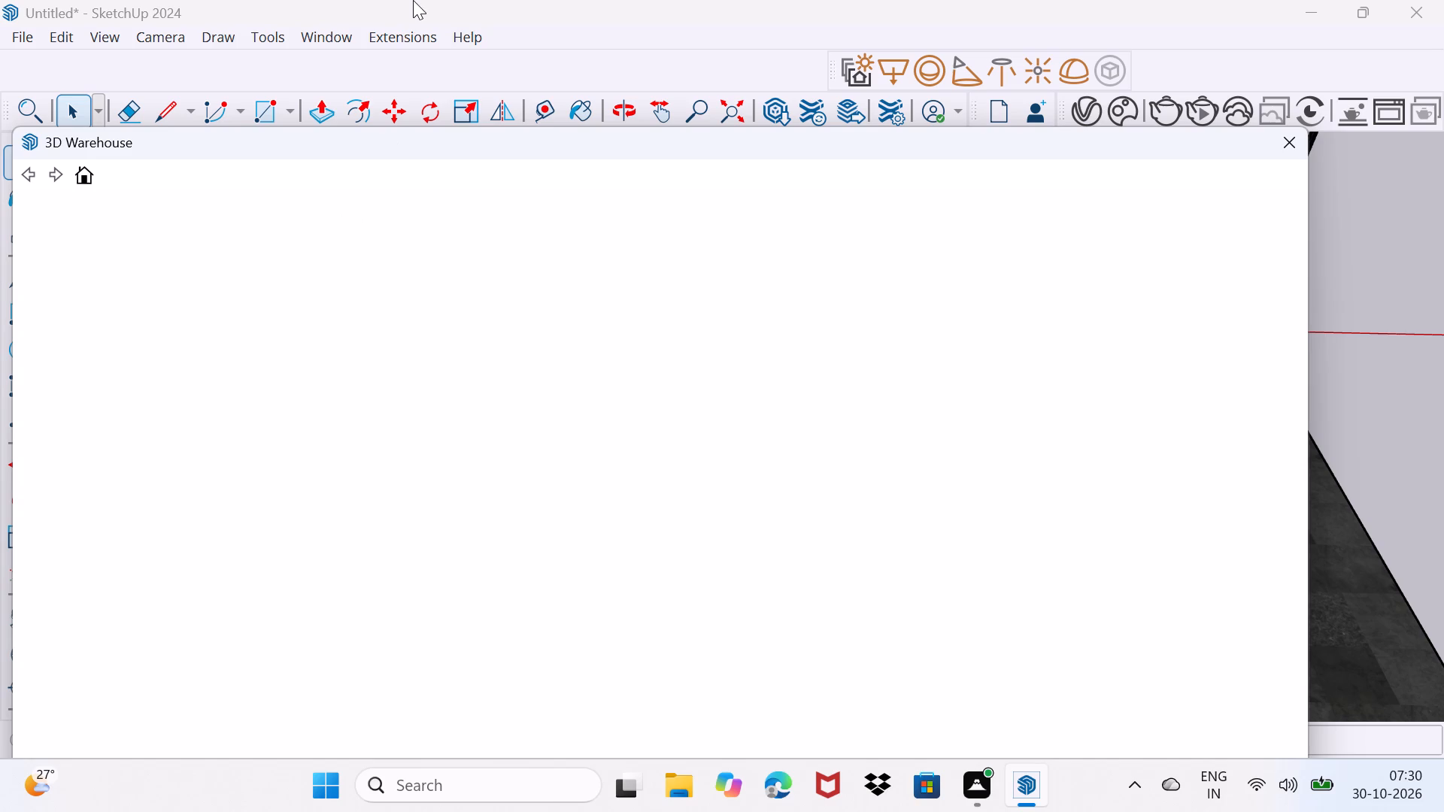
{"action": "left_click", "coordinate": [83, 179]}
{"action": "left_click", "coordinate": [966, 789]}
{"action": "left_click_drag", "start_coordinate": [975, 771], "coordinate": [1003, 697]}
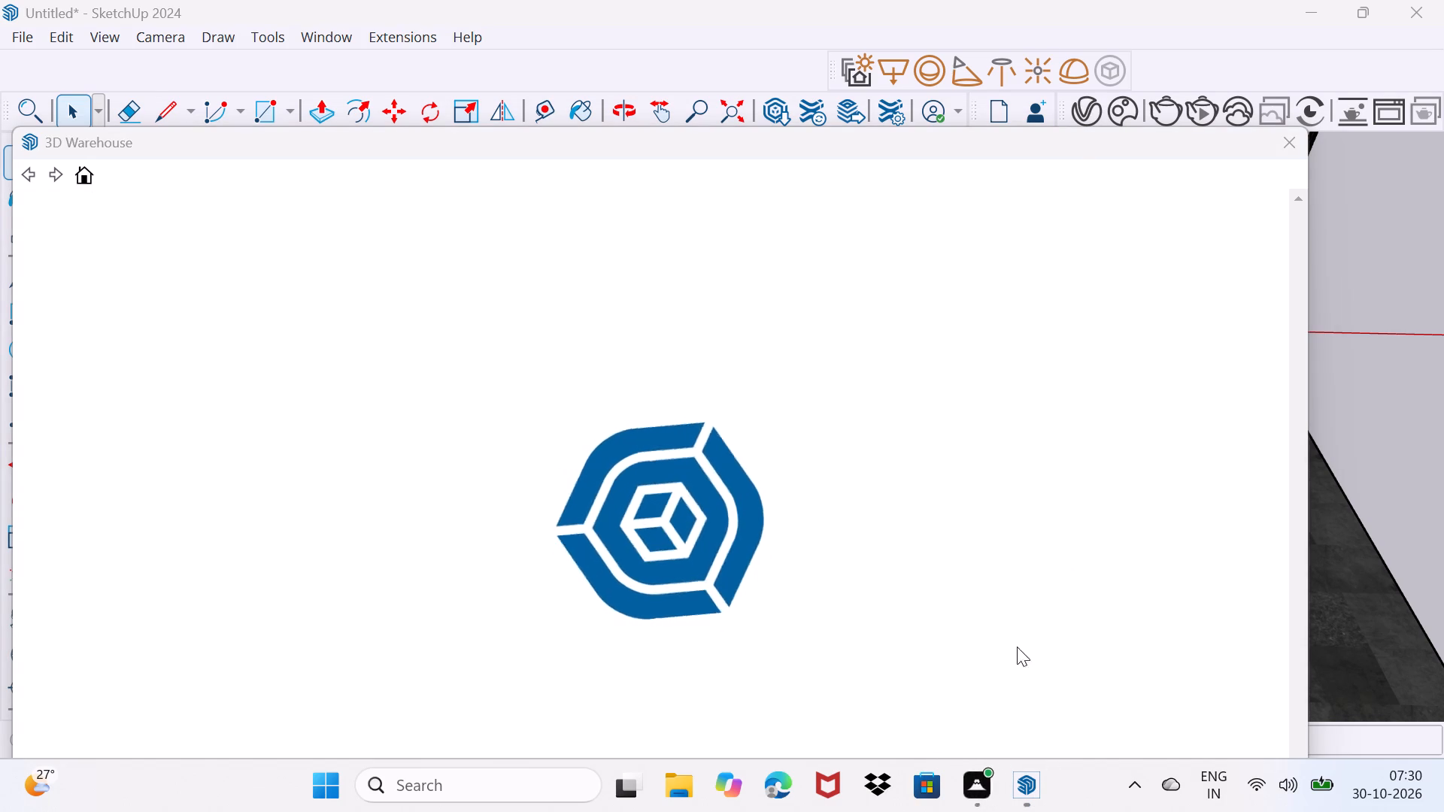
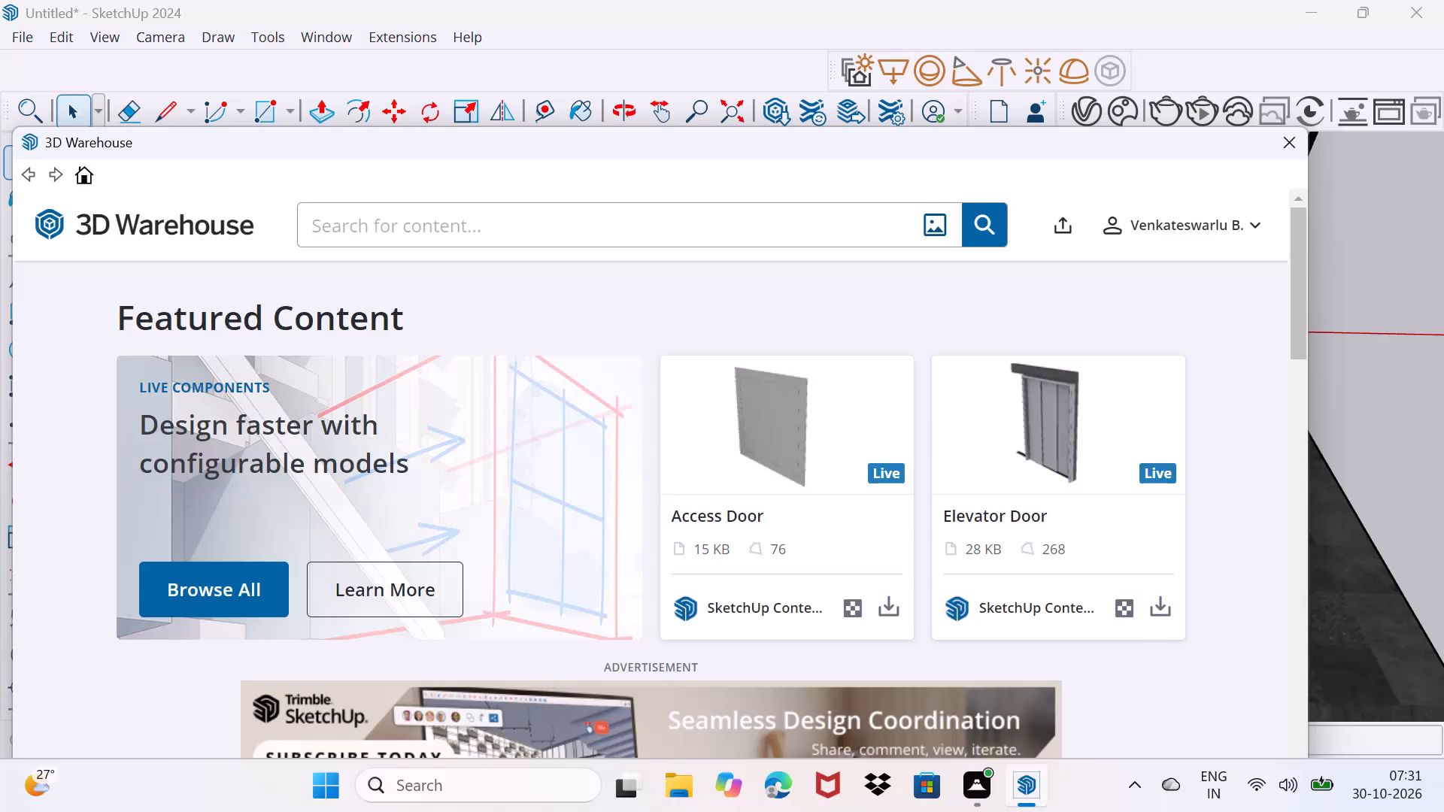
Search the 3D Warehouse for "car".
{"action": "type", "text": "car"}
{"action": "key", "text": "Return"}
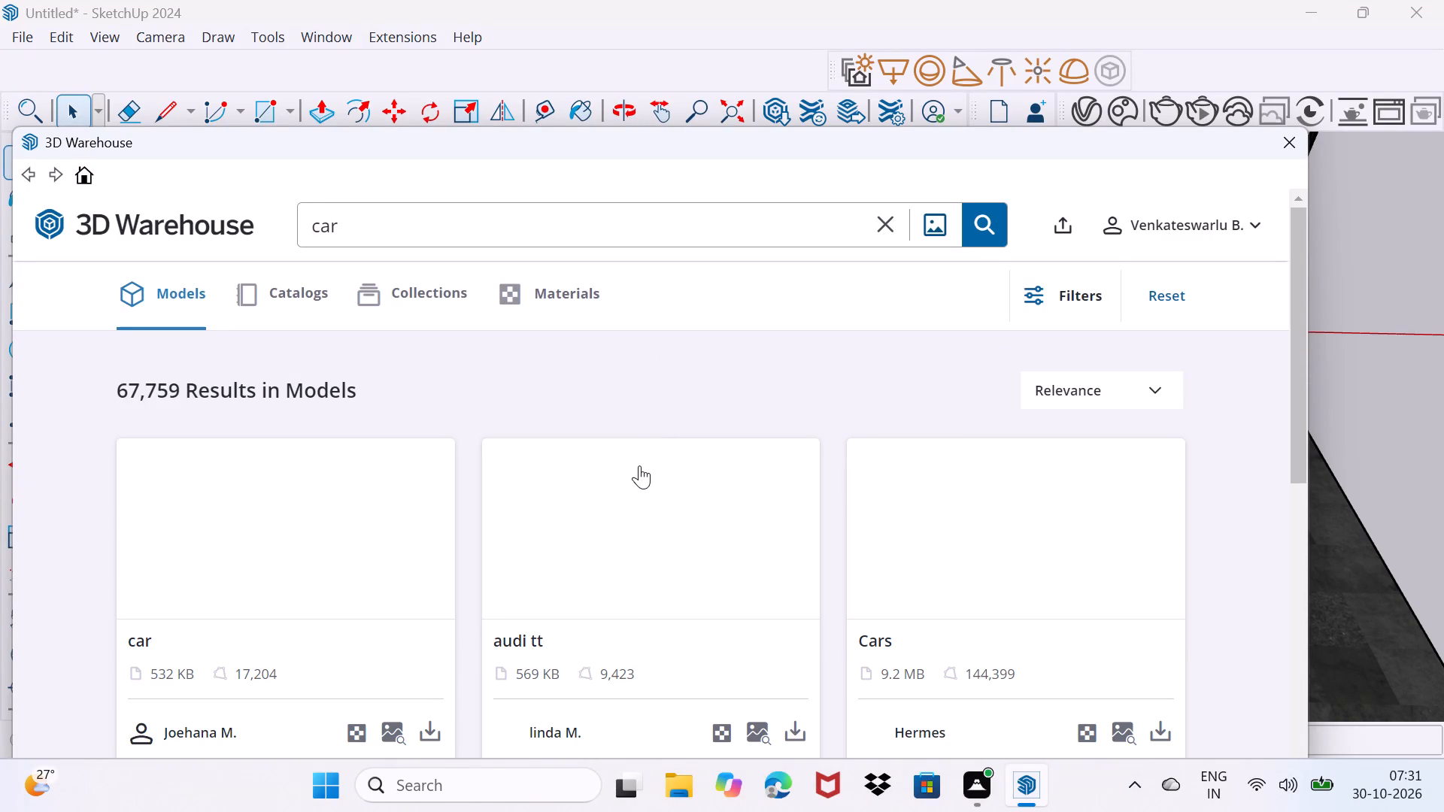
Look through the car models in the search results for one suited to the forecourt.
{"action": "scroll", "coordinate": [639, 465], "scroll_direction": "down", "scroll_amount": 1}
{"action": "scroll", "coordinate": [639, 465], "scroll_direction": "up", "scroll_amount": 2}
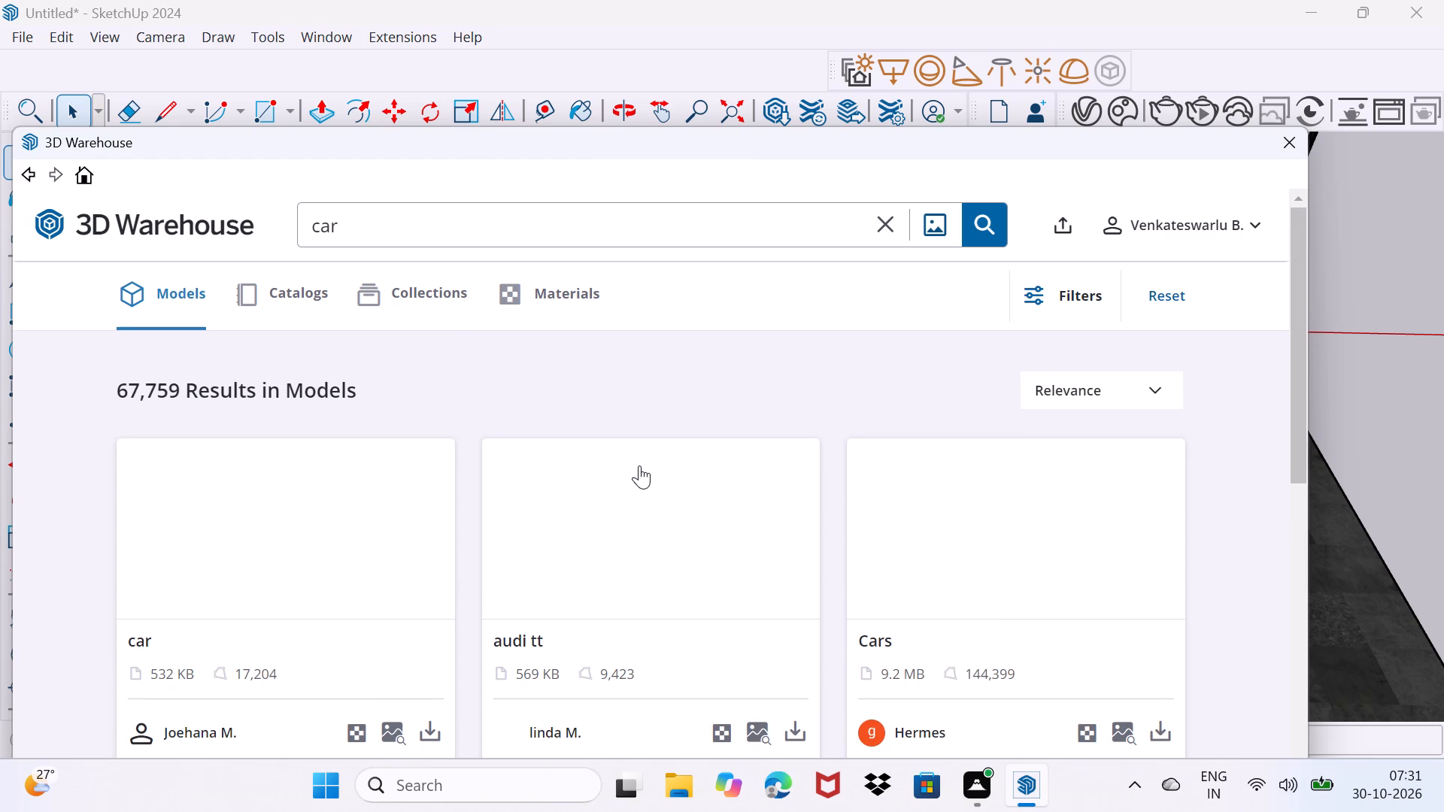
{"action": "scroll", "coordinate": [639, 465], "scroll_direction": "down", "scroll_amount": 3}
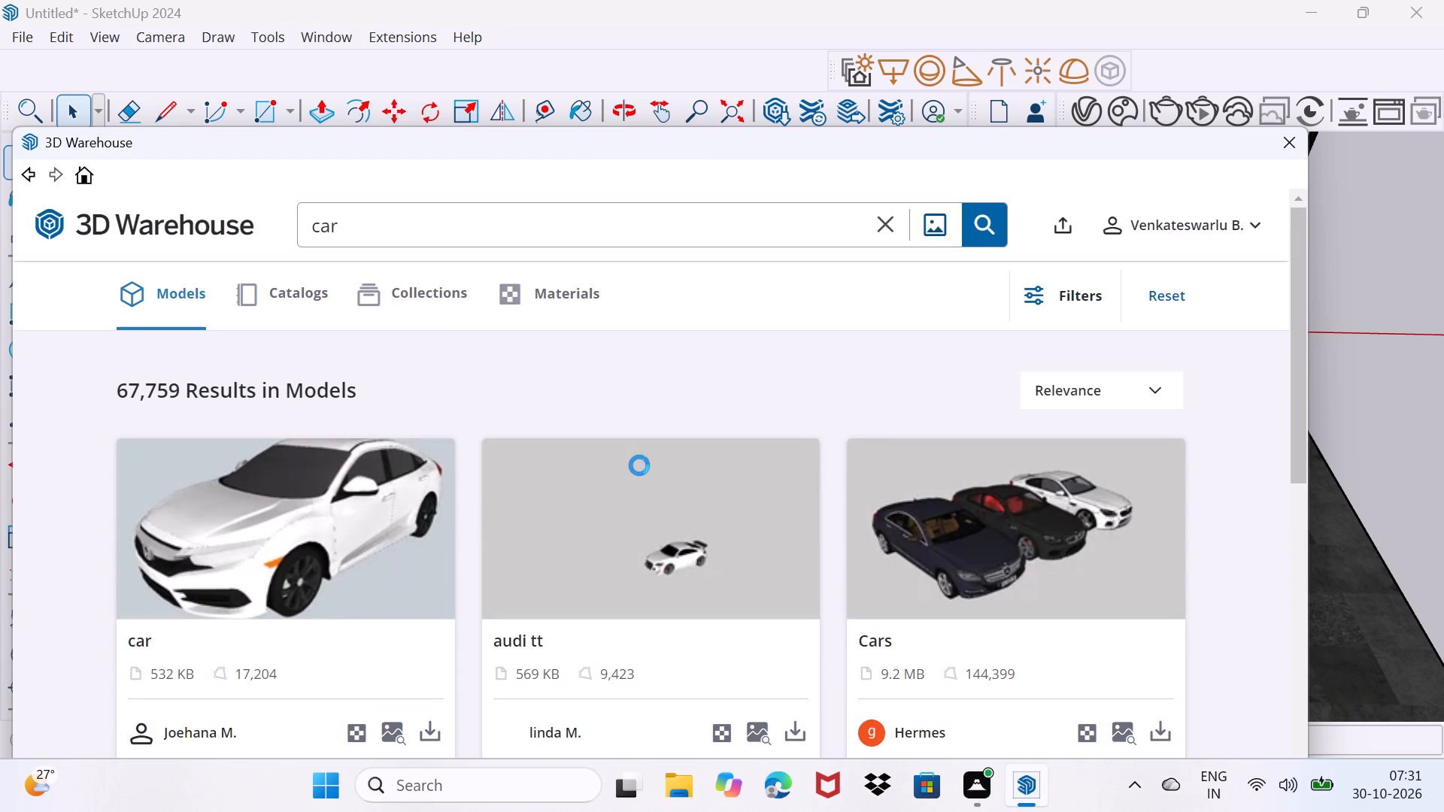
{"action": "scroll", "coordinate": [1006, 589], "scroll_direction": "down", "scroll_amount": 1}
{"action": "scroll", "coordinate": [957, 540], "scroll_direction": "down", "scroll_amount": 3}
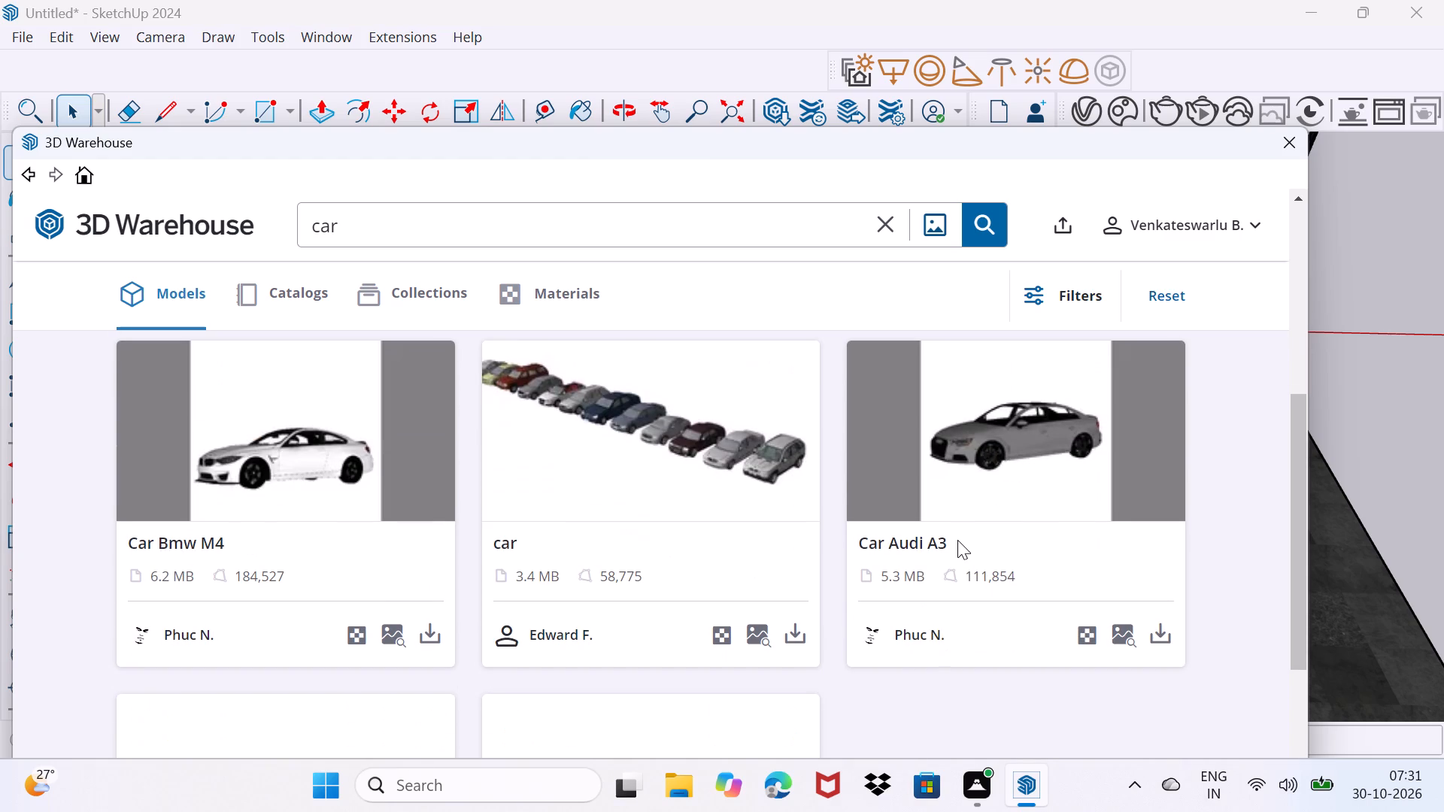
{"action": "scroll", "coordinate": [872, 528], "scroll_direction": "down", "scroll_amount": 4}
{"action": "scroll", "coordinate": [587, 498], "scroll_direction": "down", "scroll_amount": 3}
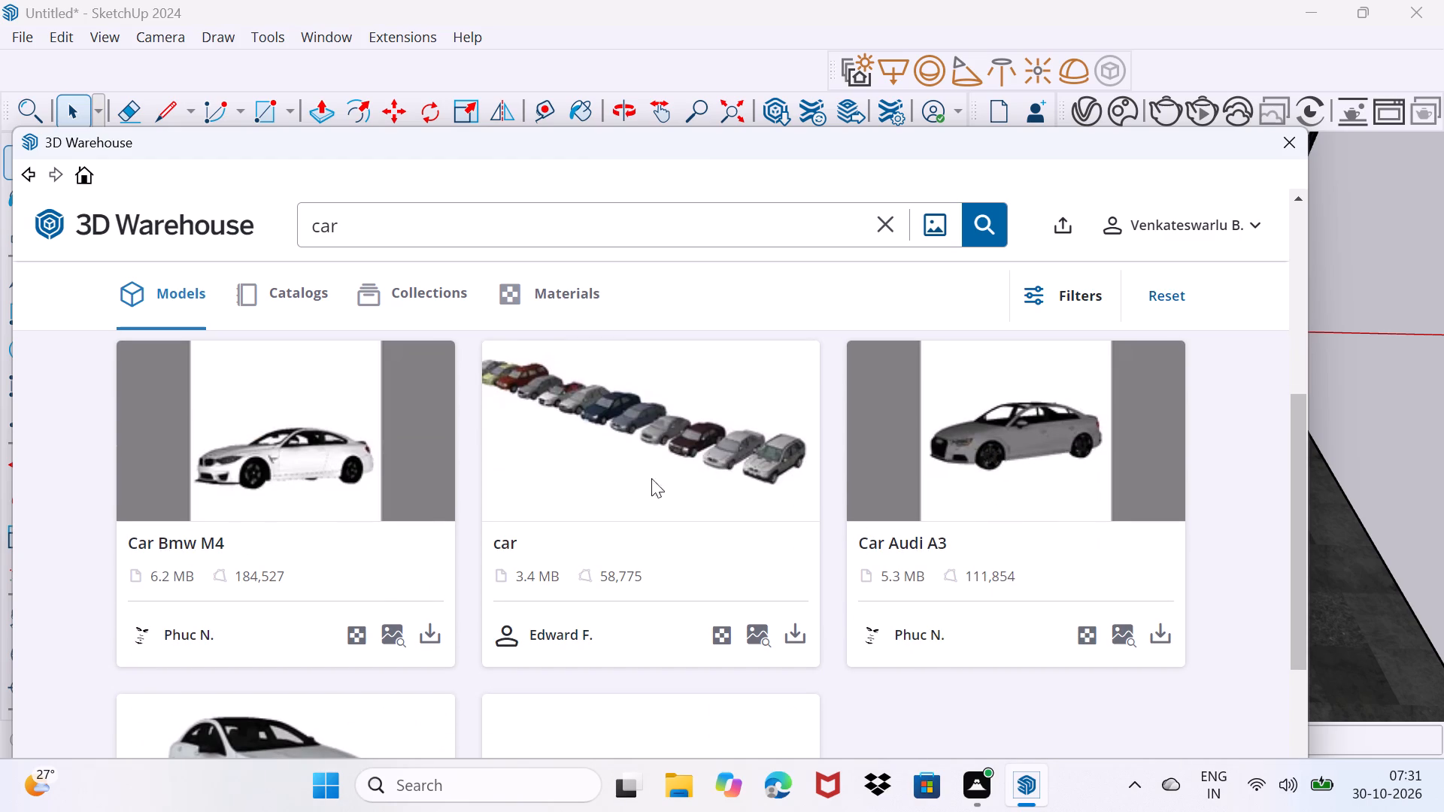
{"action": "scroll", "coordinate": [747, 538], "scroll_direction": "up", "scroll_amount": 5}
{"action": "scroll", "coordinate": [747, 537], "scroll_direction": "down", "scroll_amount": 9}
{"action": "scroll", "coordinate": [747, 537], "scroll_direction": "up", "scroll_amount": 3}
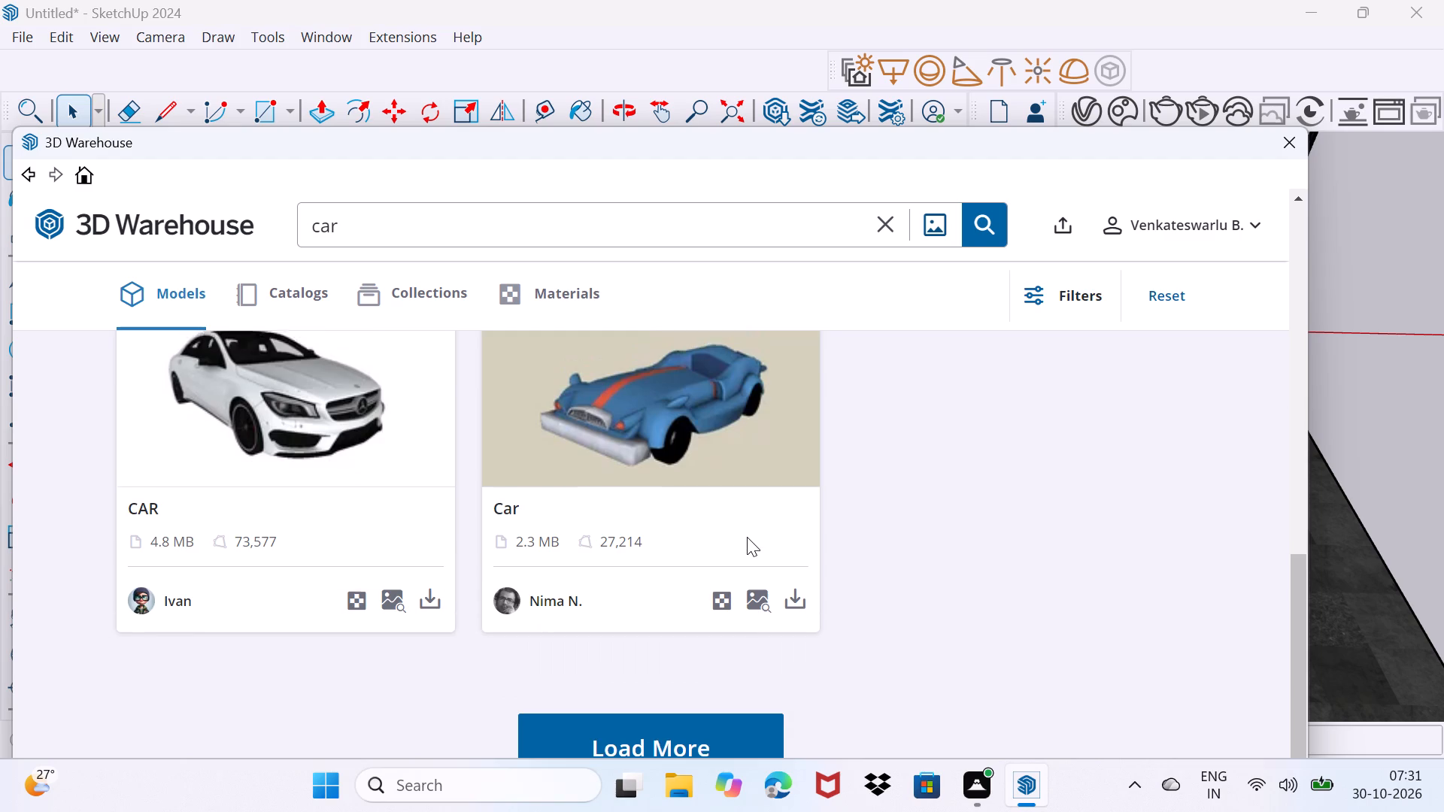
{"action": "scroll", "coordinate": [747, 537], "scroll_direction": "up", "scroll_amount": 13}
{"action": "scroll", "coordinate": [747, 534], "scroll_direction": "down", "scroll_amount": 5}
{"action": "scroll", "coordinate": [747, 534], "scroll_direction": "up", "scroll_amount": 6}
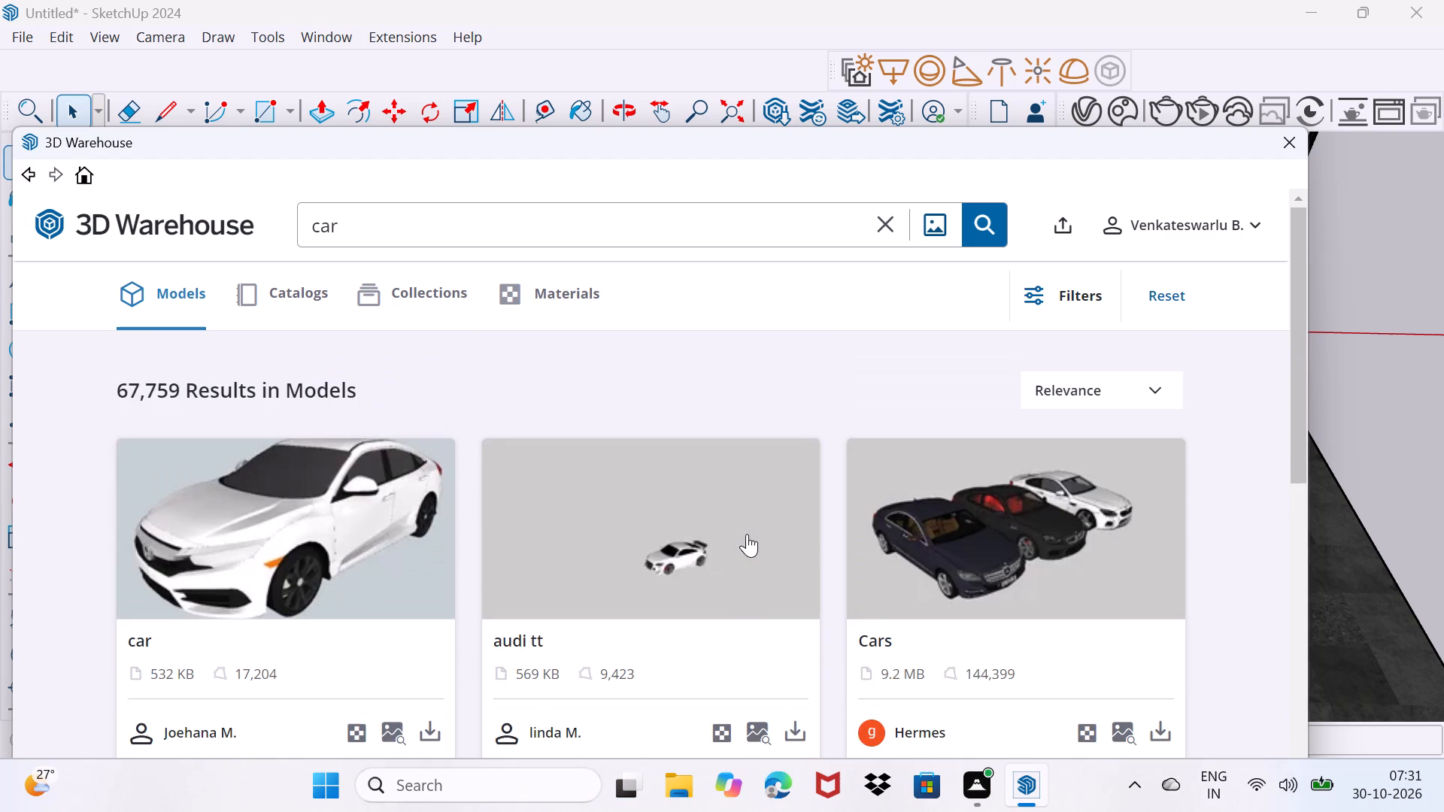
{"action": "scroll", "coordinate": [747, 534], "scroll_direction": "down", "scroll_amount": 12}
Switch the car search to collections and open the collection named Car.
{"action": "left_click", "coordinate": [423, 280]}
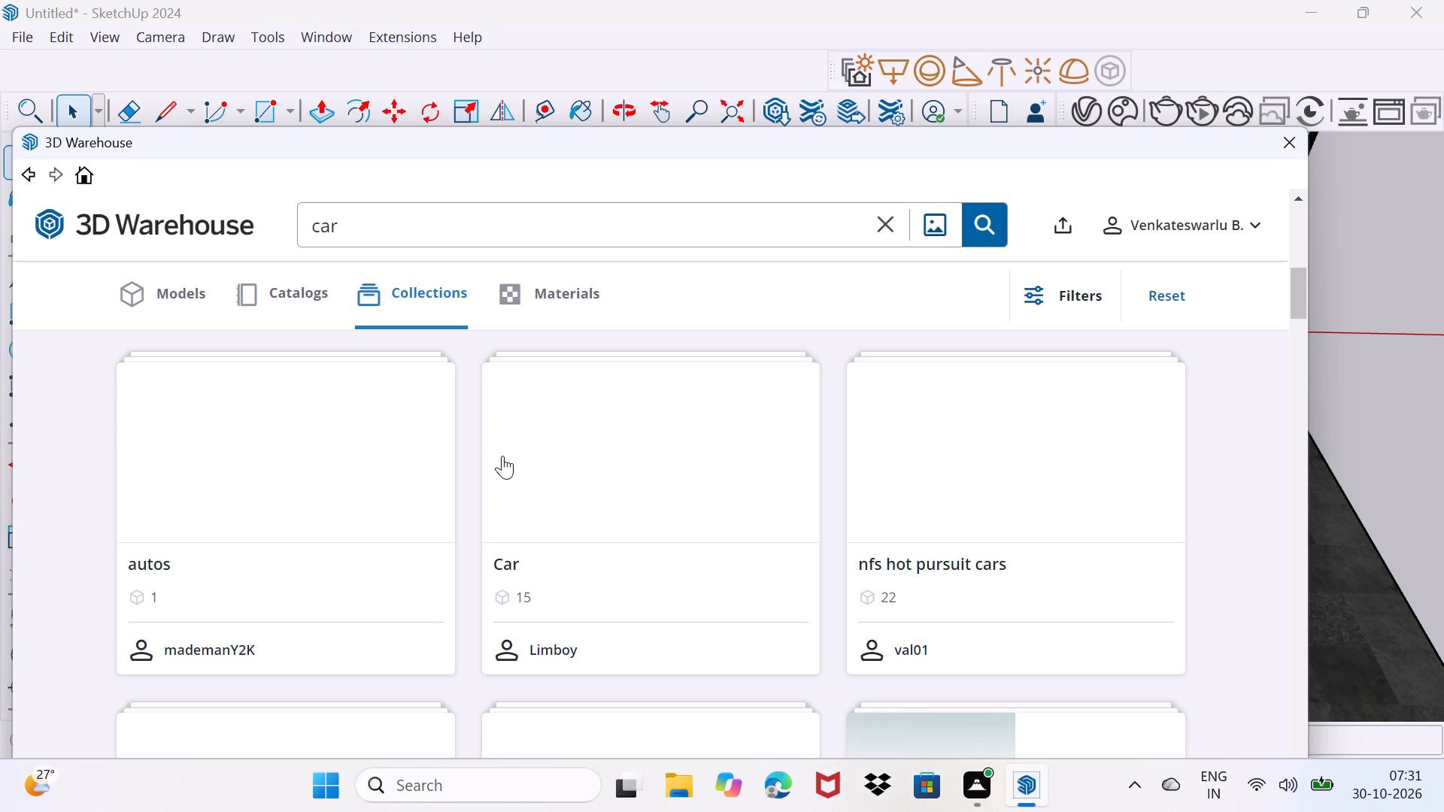
{"action": "scroll", "coordinate": [968, 553], "scroll_direction": "down", "scroll_amount": 1}
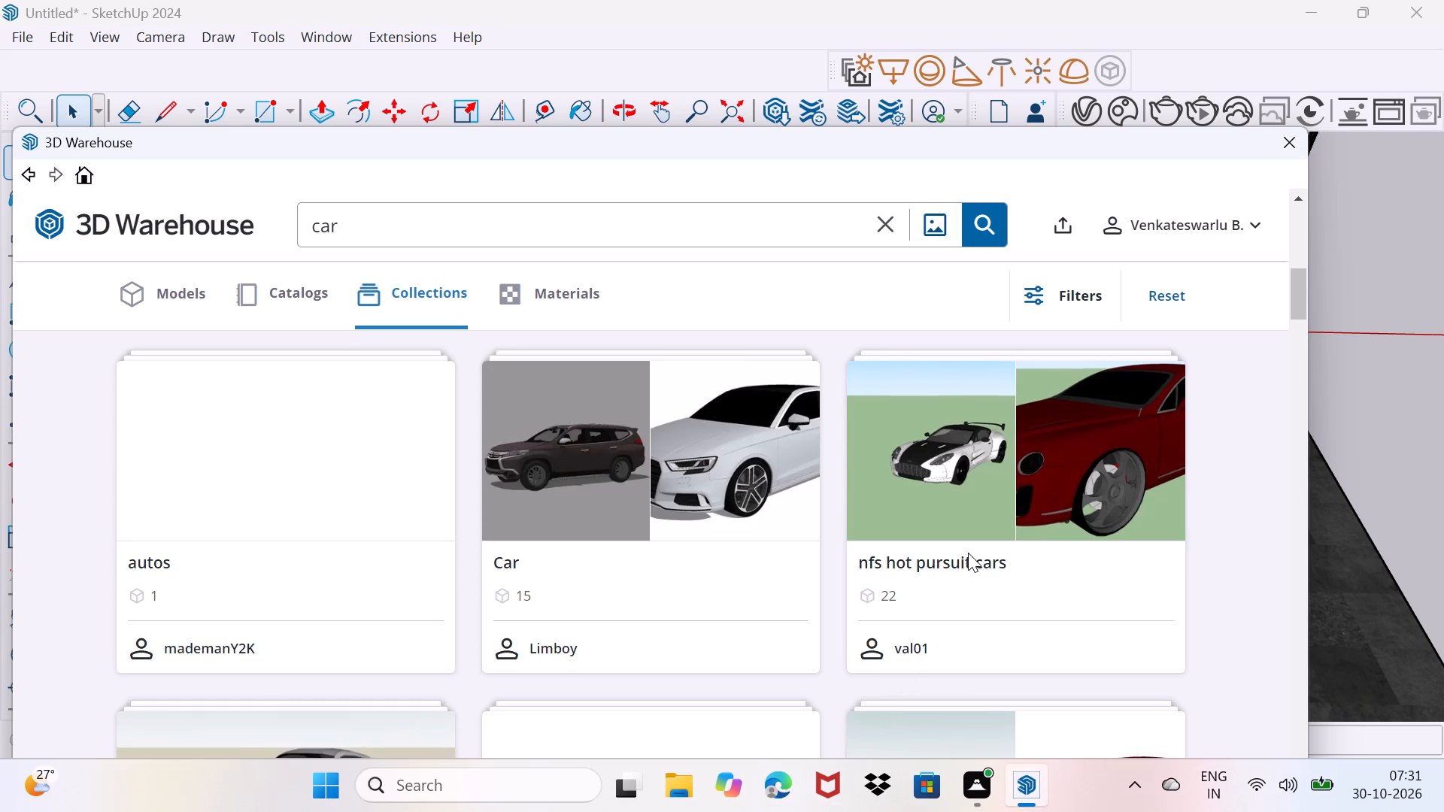
{"action": "scroll", "coordinate": [968, 553], "scroll_direction": "down", "scroll_amount": 1}
{"action": "scroll", "coordinate": [968, 553], "scroll_direction": "up", "scroll_amount": 2}
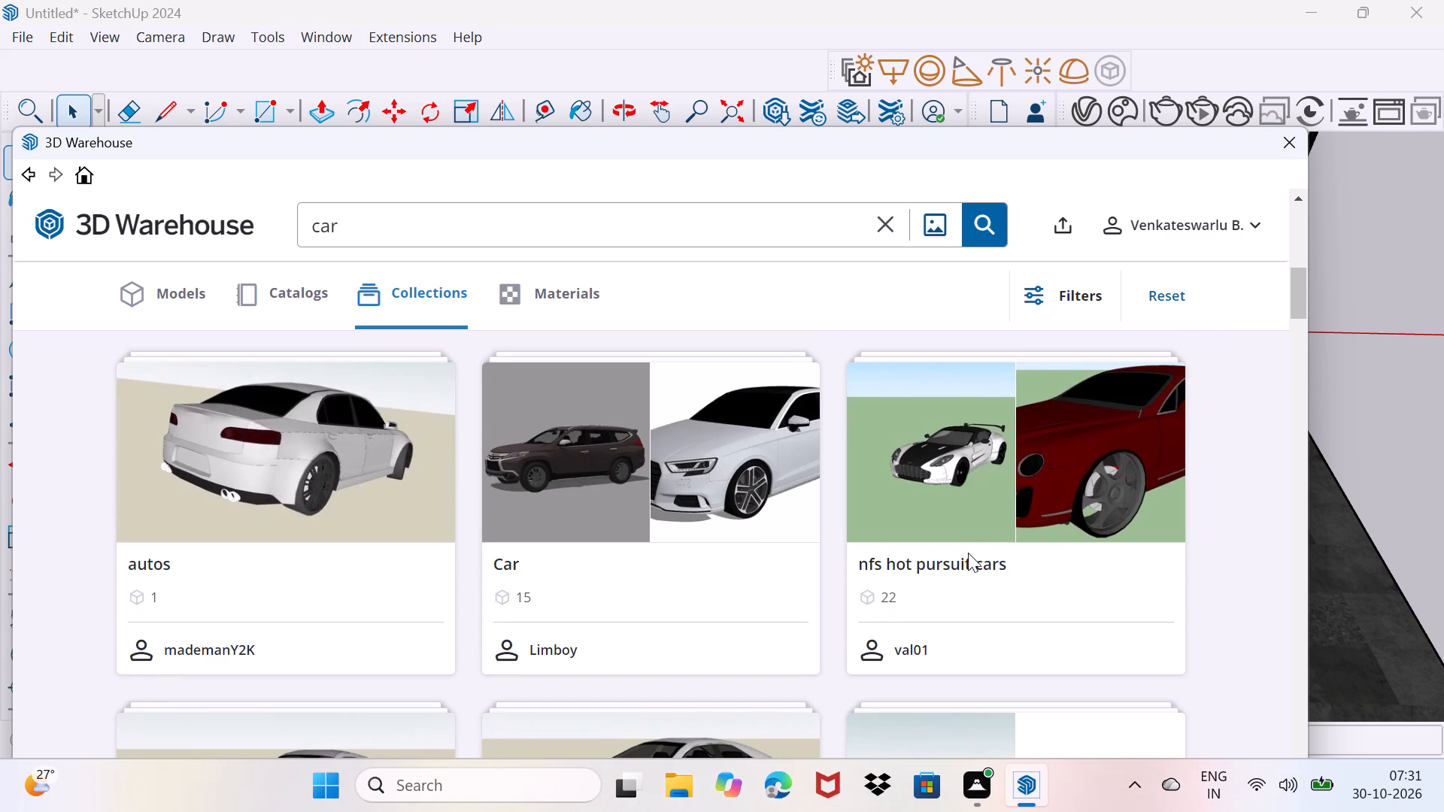
{"action": "scroll", "coordinate": [968, 553], "scroll_direction": "down", "scroll_amount": 1}
{"action": "left_click", "coordinate": [620, 414]}
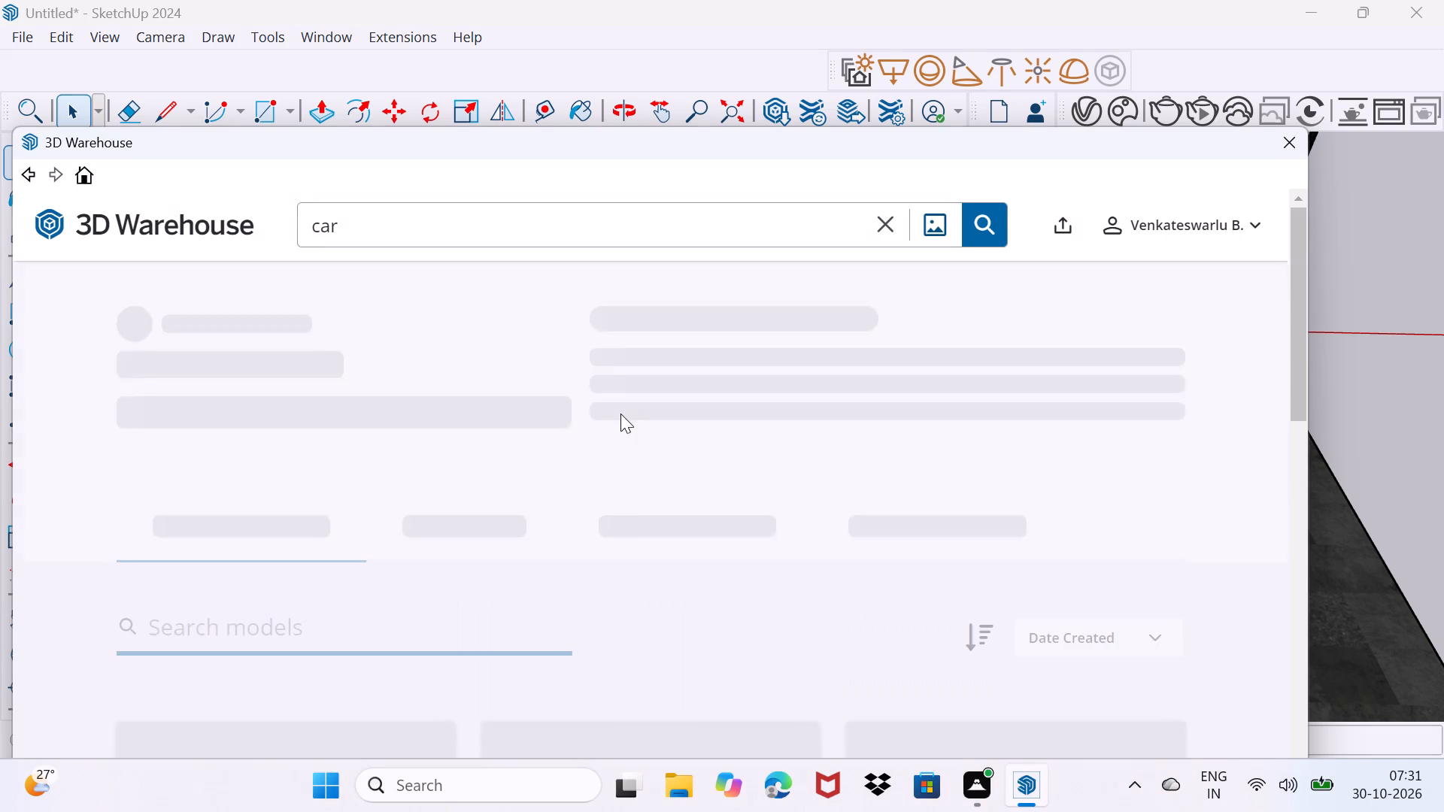
Download the PAJERO model from the Car collection.
{"action": "scroll", "coordinate": [620, 414], "scroll_direction": "down", "scroll_amount": 3}
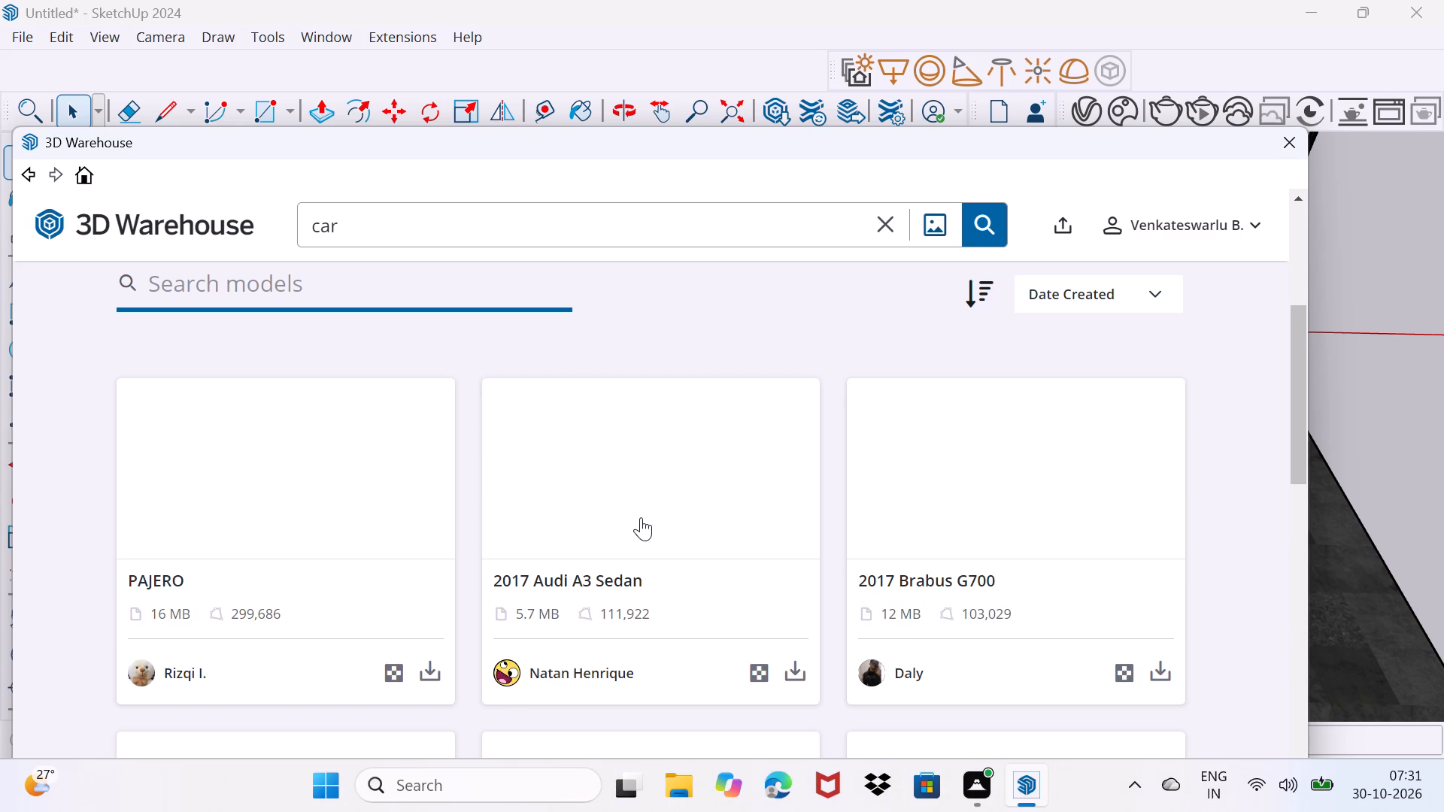
{"action": "scroll", "coordinate": [641, 517], "scroll_direction": "down", "scroll_amount": 2}
{"action": "scroll", "coordinate": [641, 517], "scroll_direction": "up", "scroll_amount": 5}
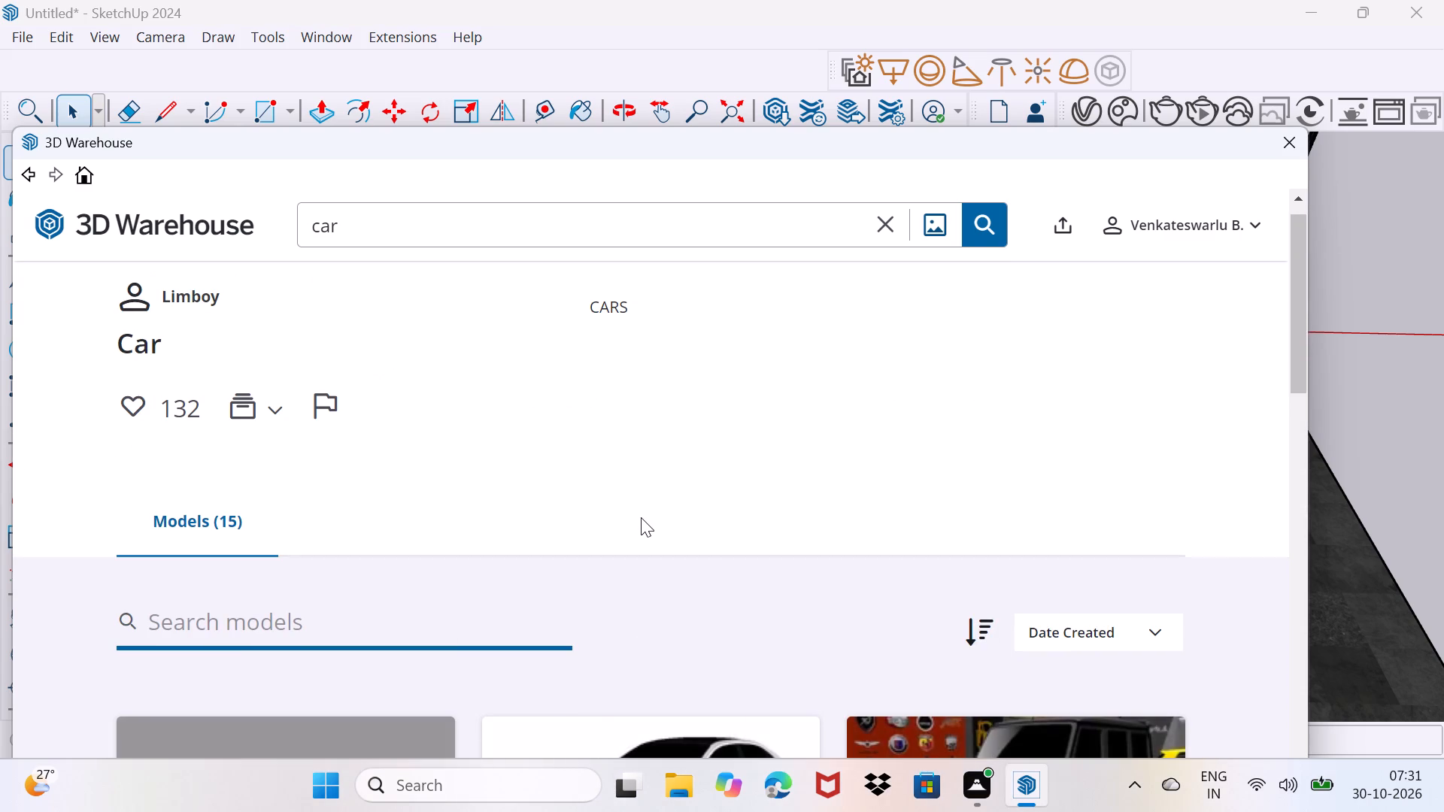
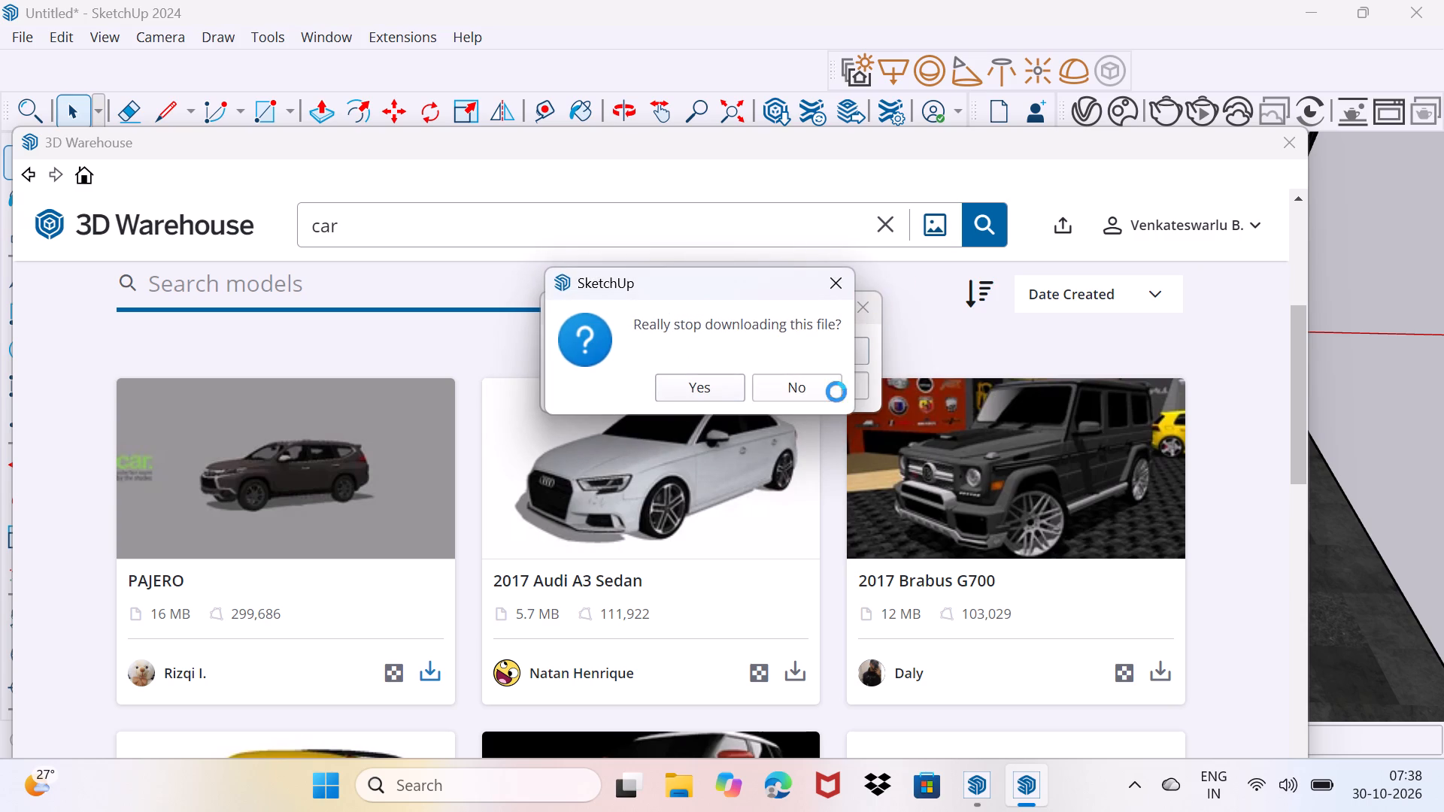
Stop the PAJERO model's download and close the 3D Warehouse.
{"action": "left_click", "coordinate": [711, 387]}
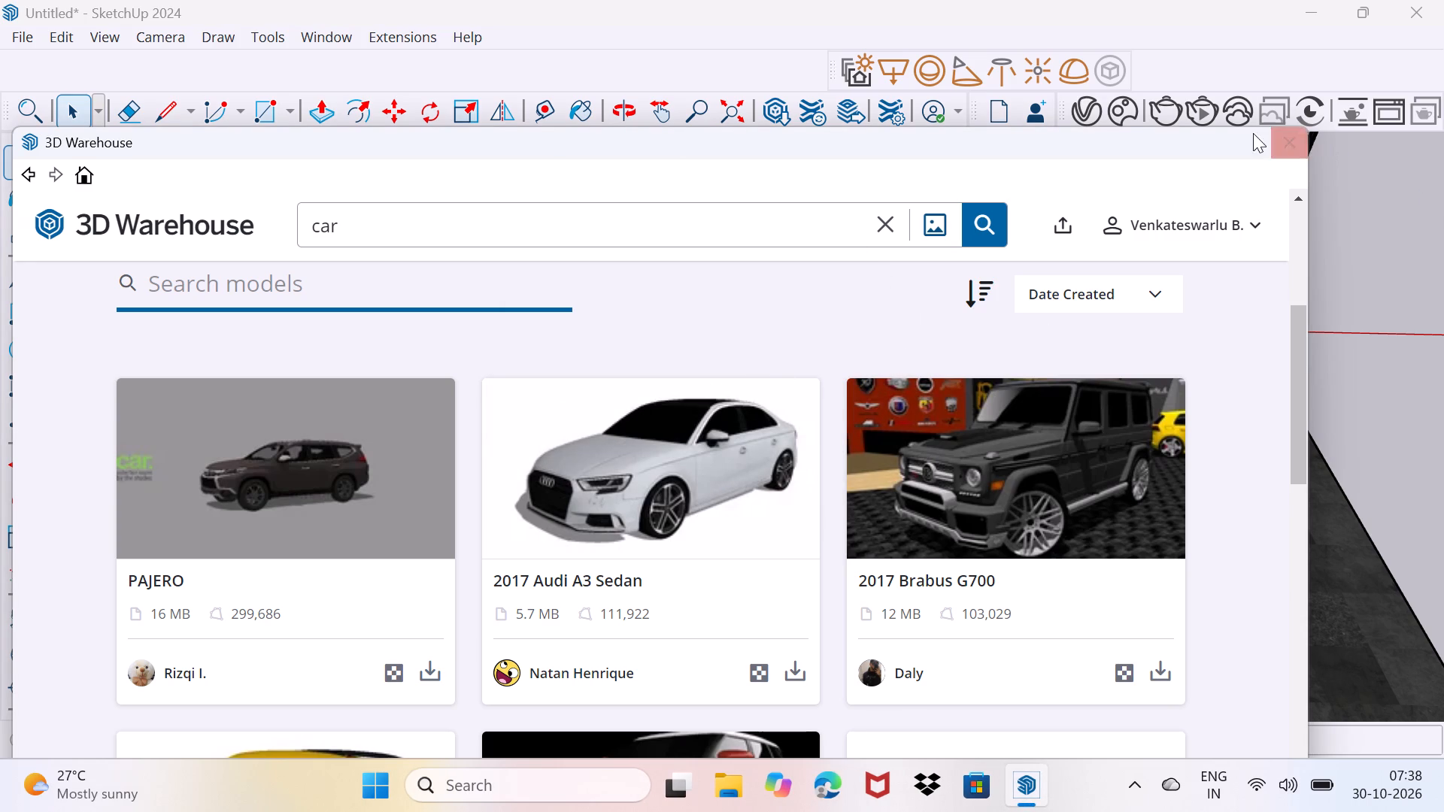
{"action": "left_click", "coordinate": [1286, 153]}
Examine the house's whole front elevation, from the tiled forecourt and gate up to the roof pergola.
{"action": "scroll", "coordinate": [971, 256], "scroll_direction": "down", "scroll_amount": 8}
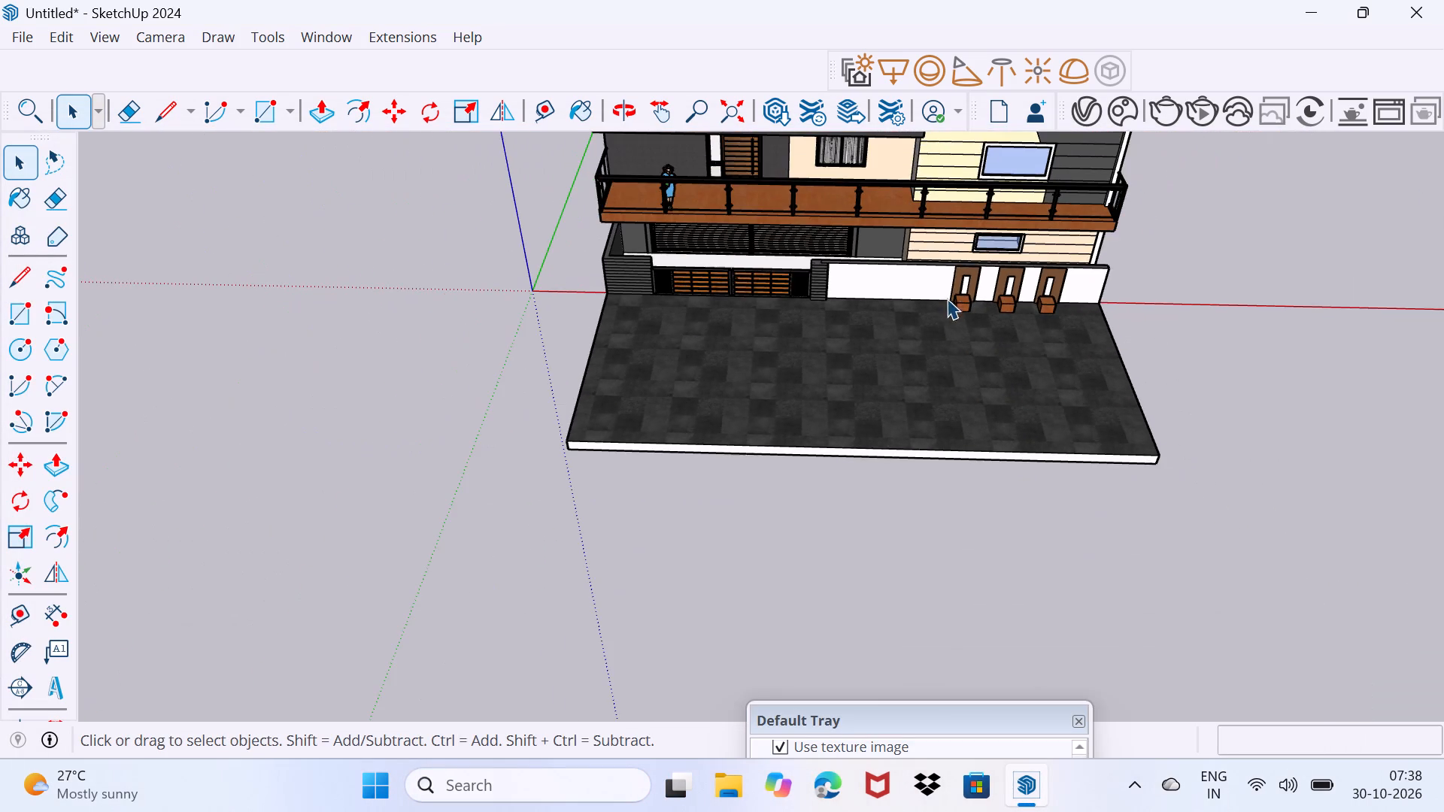
{"action": "middle_click_drag", "start_coordinate": [932, 367], "coordinate": [788, 533]}
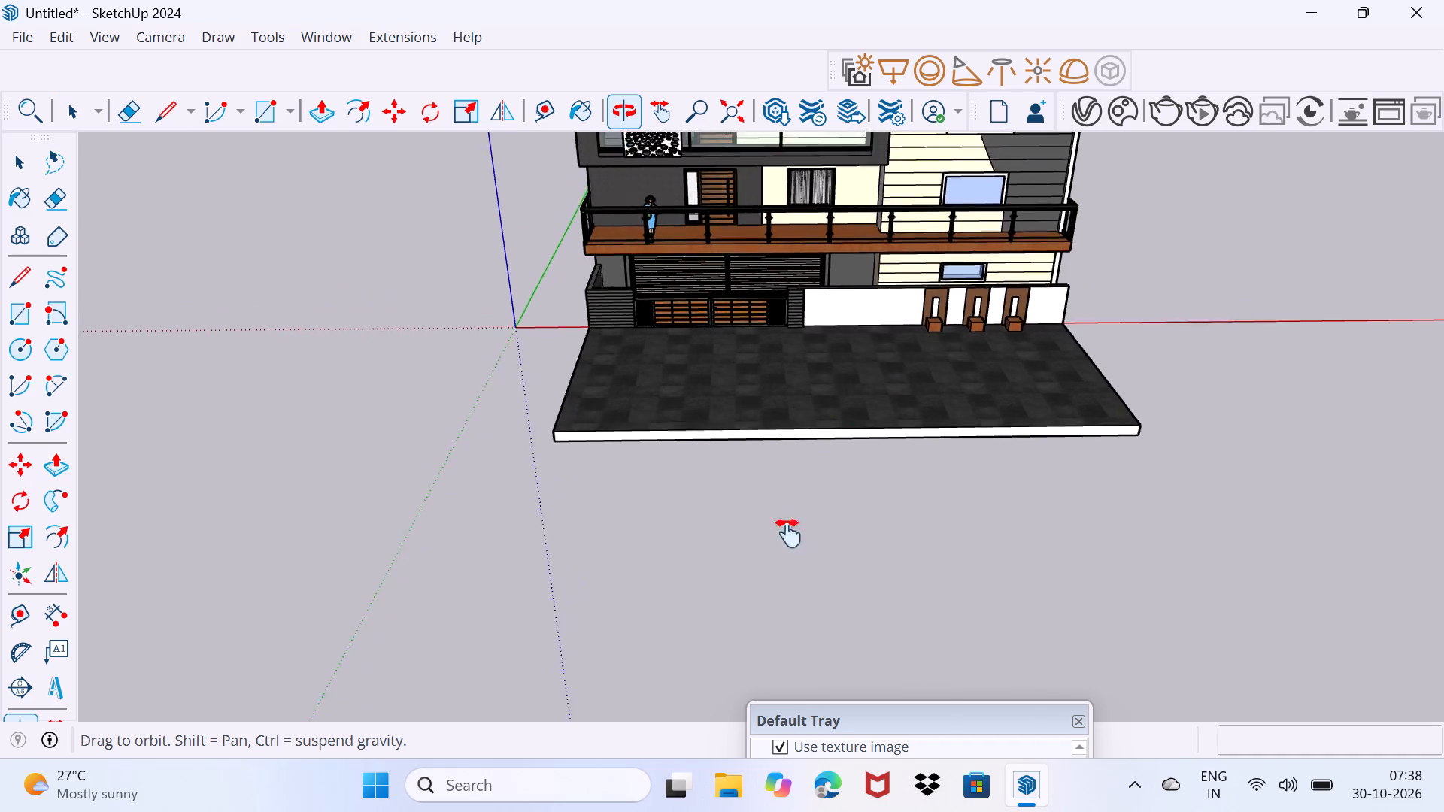
{"action": "middle_click_drag", "start_coordinate": [788, 533], "coordinate": [780, 563]}
{"action": "middle_click_drag", "start_coordinate": [727, 593], "coordinate": [759, 558]}
{"action": "middle_click_drag", "start_coordinate": [757, 557], "coordinate": [790, 512]}
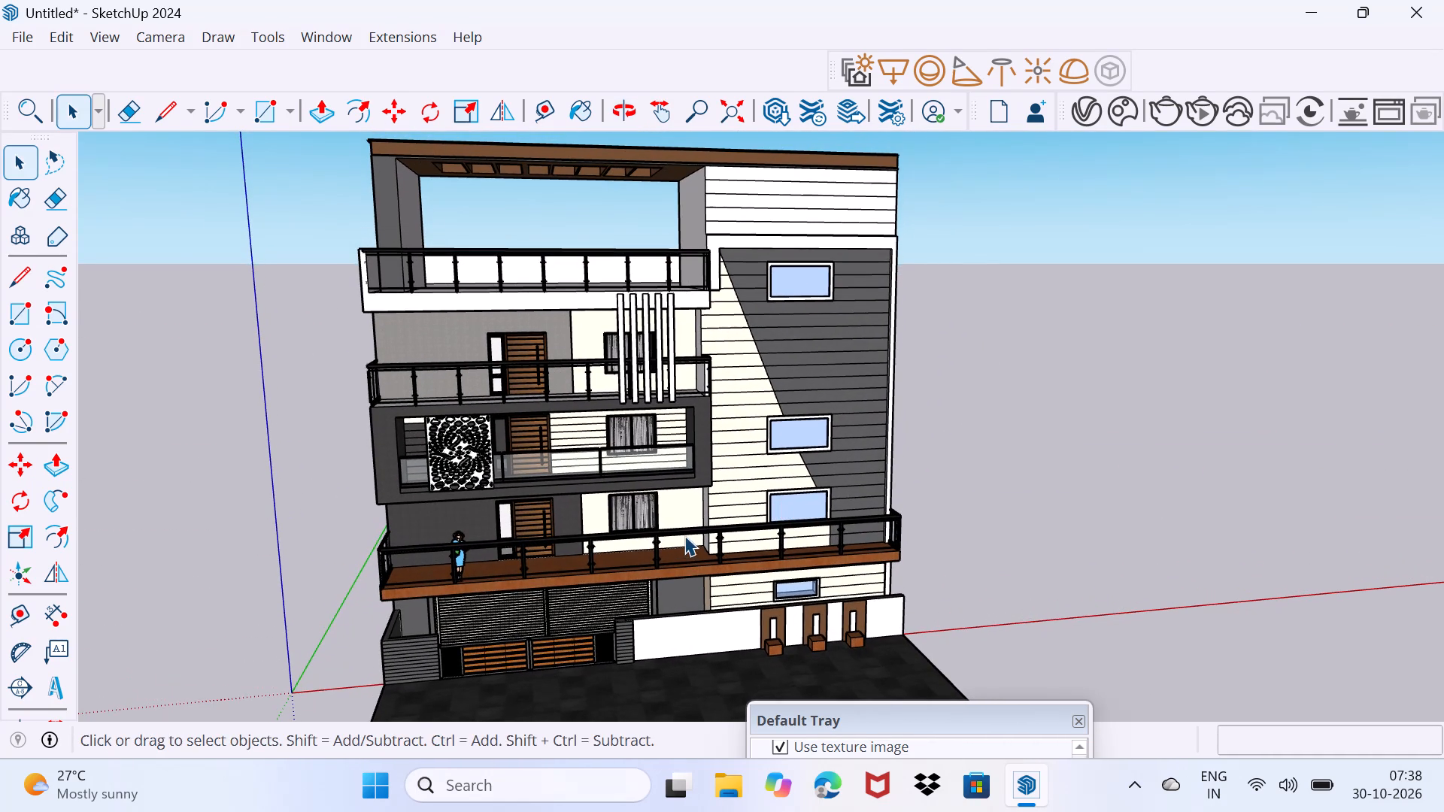
{"action": "middle_click_drag", "start_coordinate": [691, 506], "coordinate": [692, 444]}
{"action": "scroll", "coordinate": [633, 458], "scroll_direction": "up", "scroll_amount": 1}
{"action": "middle_click_drag", "start_coordinate": [704, 447], "coordinate": [690, 464]}
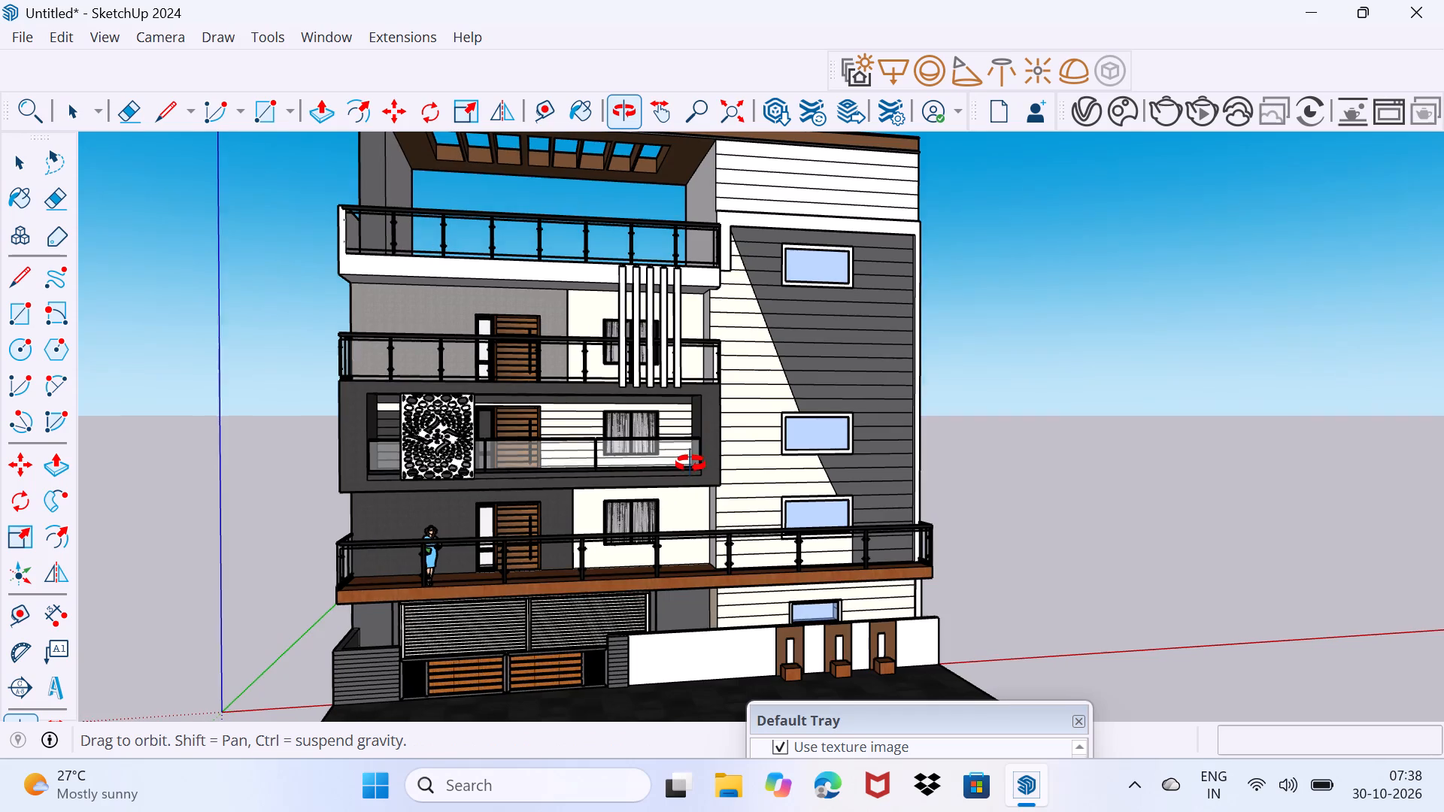
{"action": "middle_click_drag", "start_coordinate": [690, 464], "coordinate": [706, 493]}
{"action": "middle_click_drag", "start_coordinate": [707, 496], "coordinate": [691, 482]}
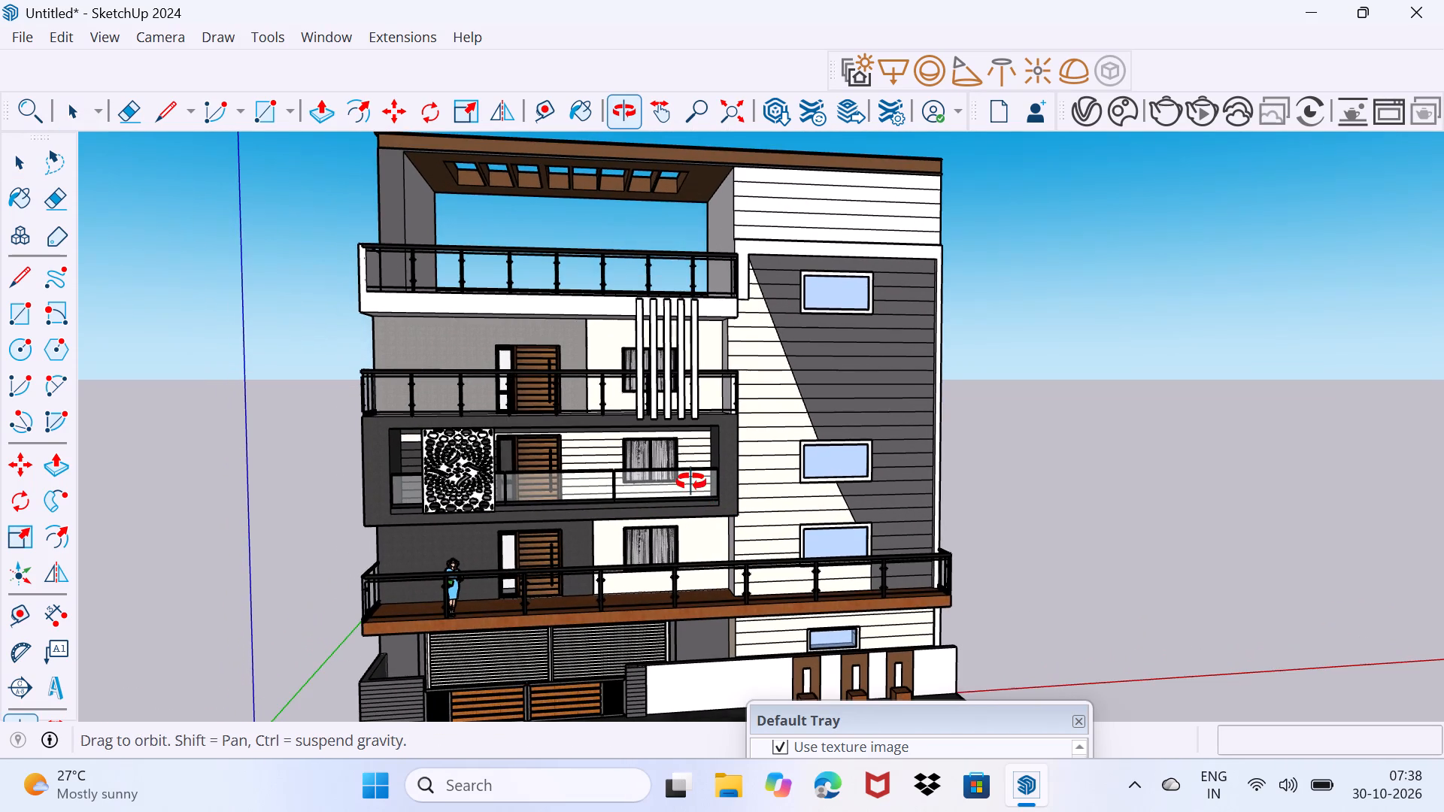
{"action": "middle_click_drag", "start_coordinate": [691, 482], "coordinate": [683, 468]}
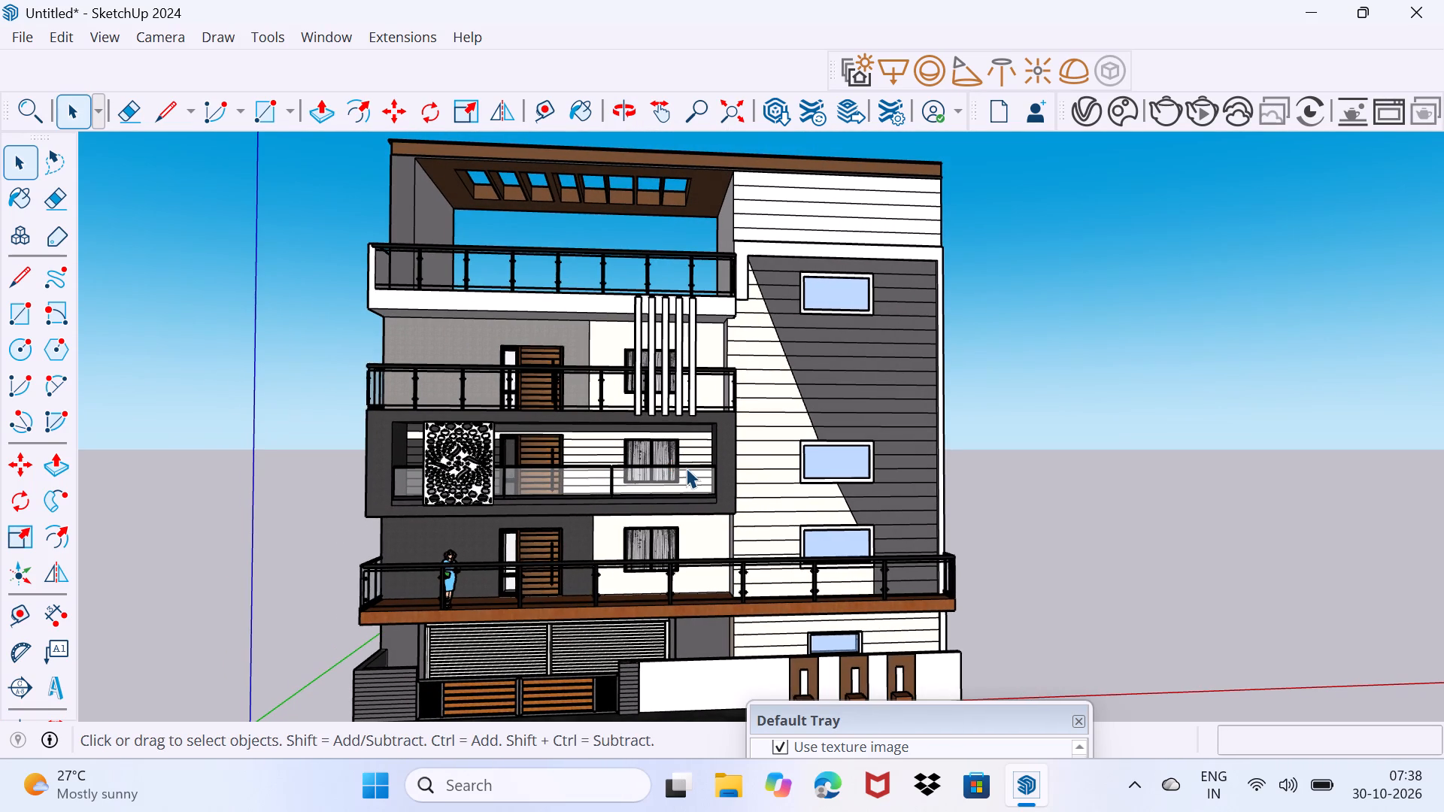
Save the house as a SketchUp model named Untitled in the Documents folder.
{"action": "key", "text": "ctrl+s"}
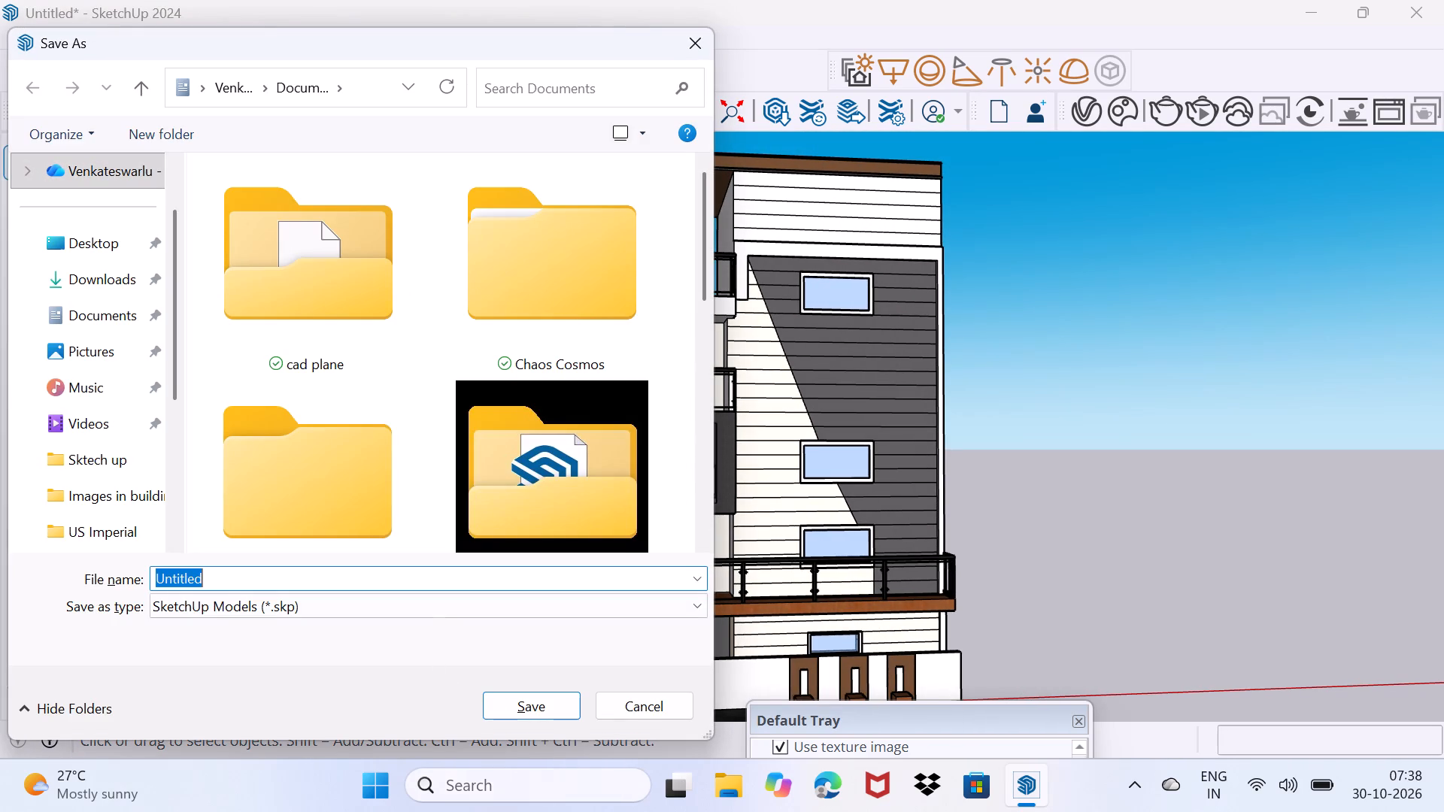
{"action": "left_click", "coordinate": [549, 701]}
{"action": "left_click", "coordinate": [799, 387]}
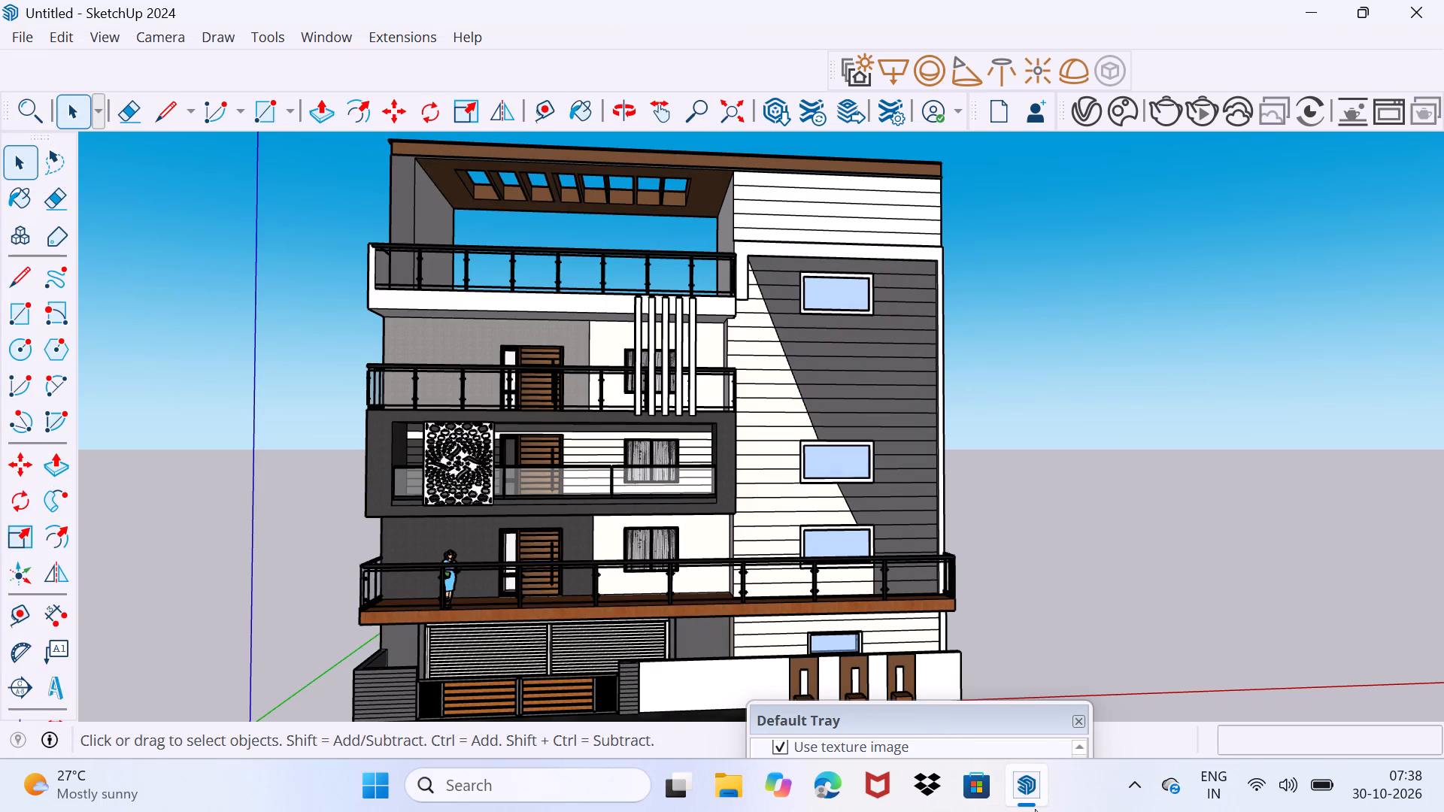
Minimise the SketchUp window and open the Fuji app from the desktop.
{"action": "left_click", "coordinate": [1294, 0]}
{"action": "triple_click", "coordinate": [141, 303]}
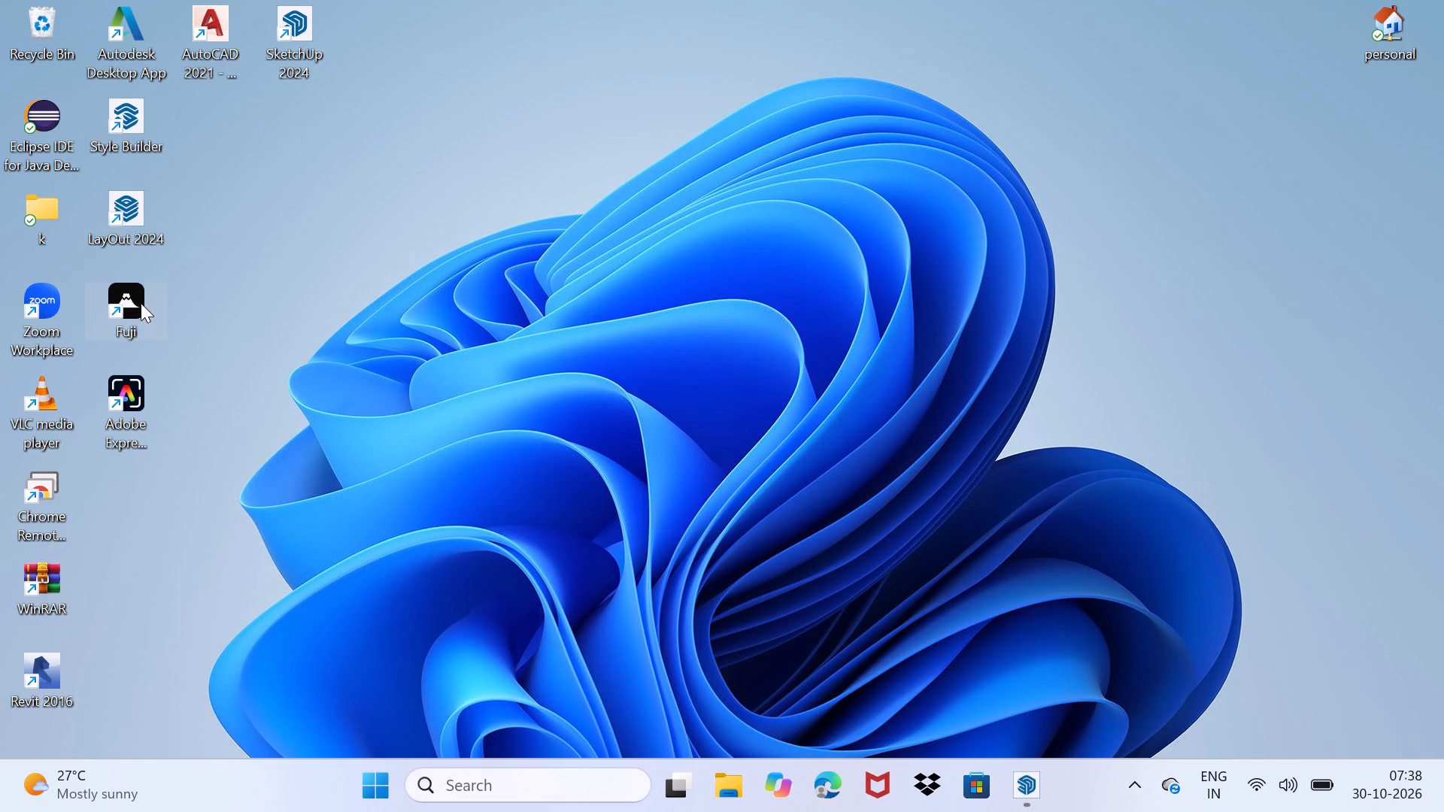